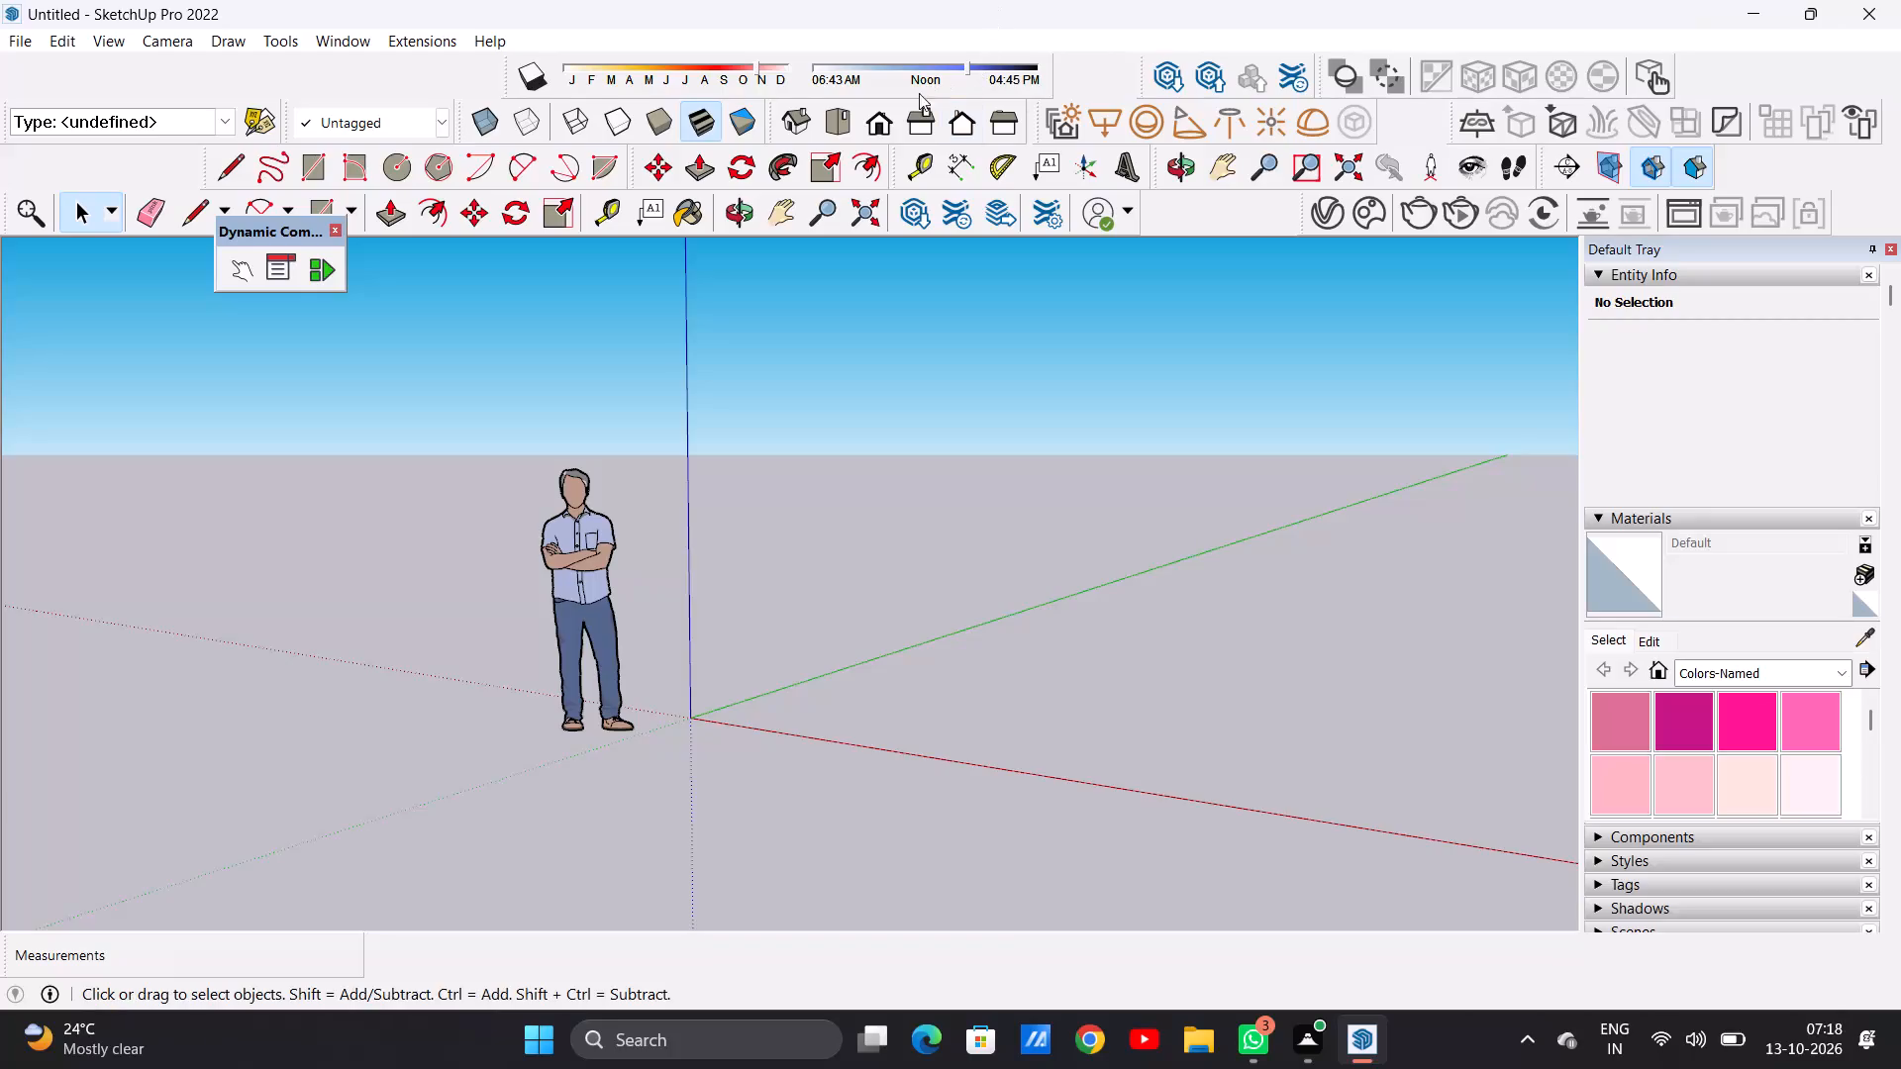
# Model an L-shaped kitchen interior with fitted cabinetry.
# In the top view, draw a rectangle of about 29' 9 1/2" by 15' 8 3/4" on the ground, clear of the axes.
pyautogui.click(847, 128)
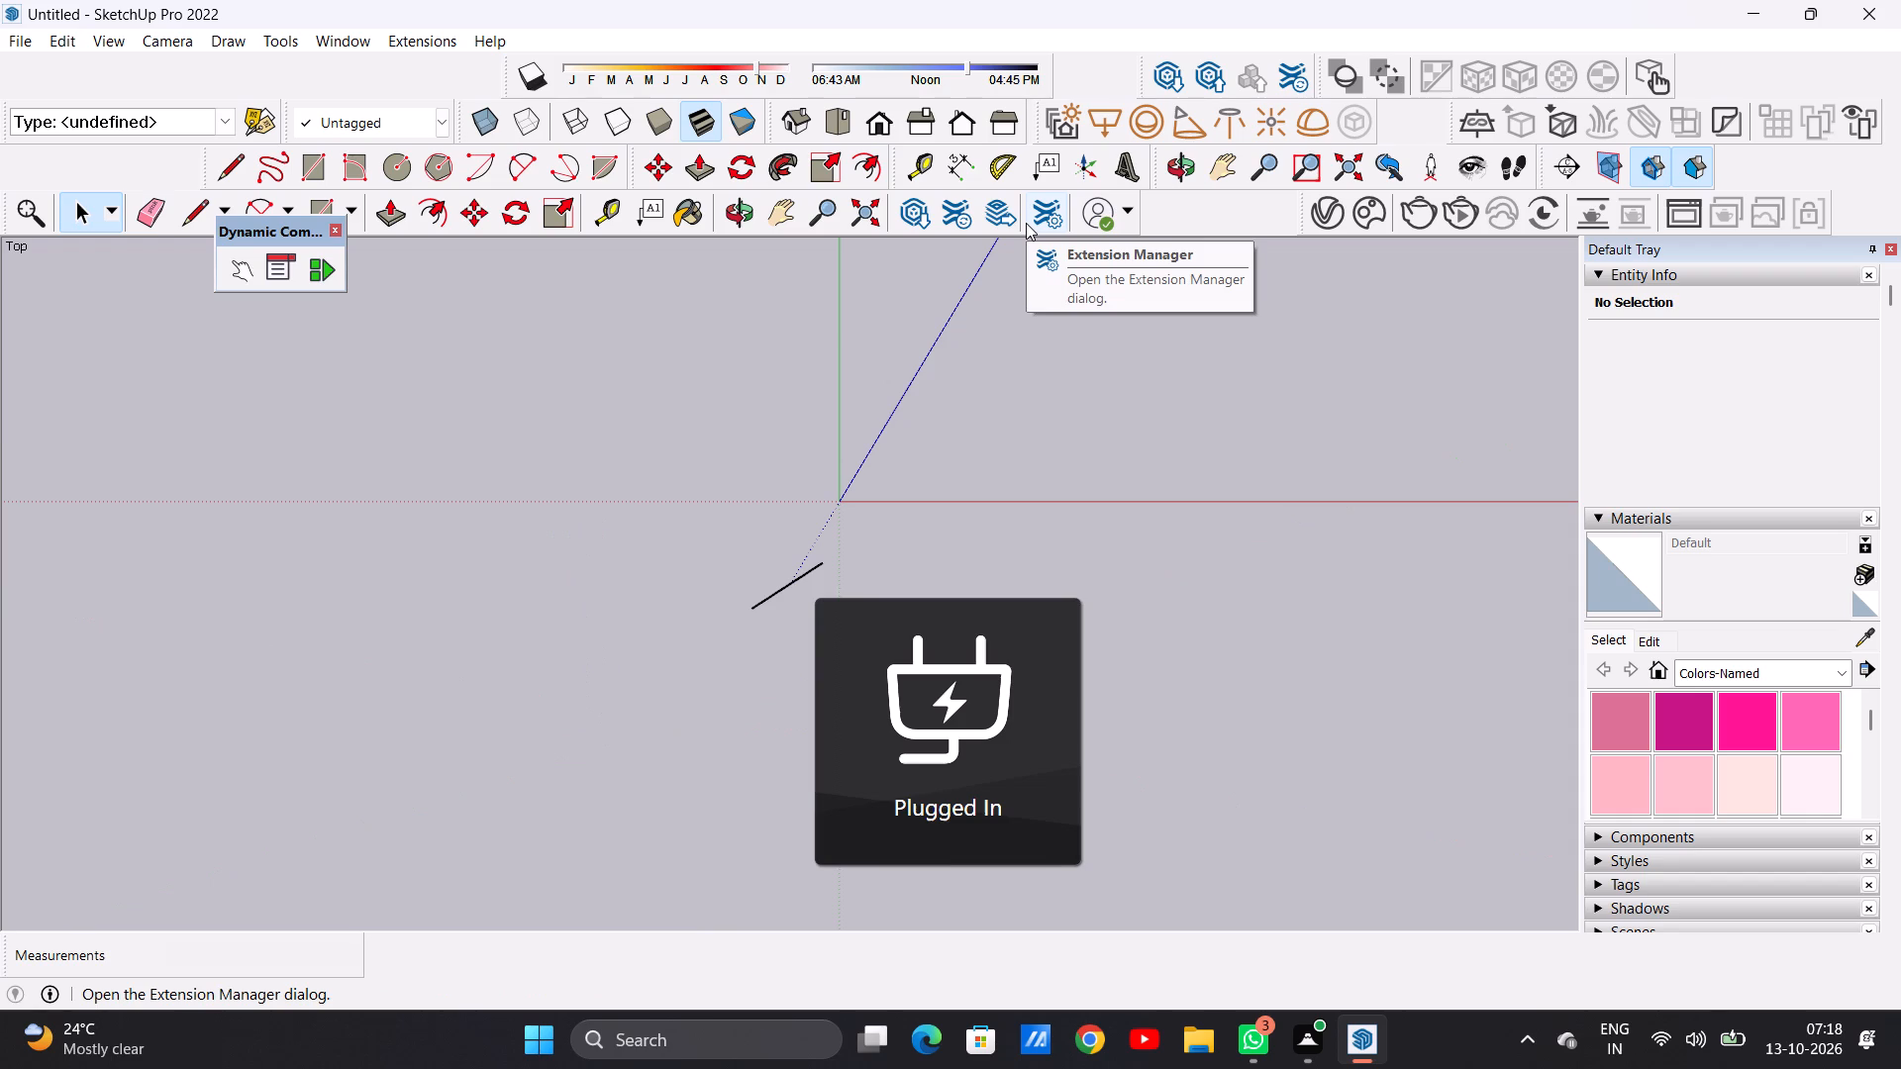
pyautogui.scroll(-6, 811, 455)
pyautogui.scroll(6, 1388, 291)
pyautogui.click(786, 228)
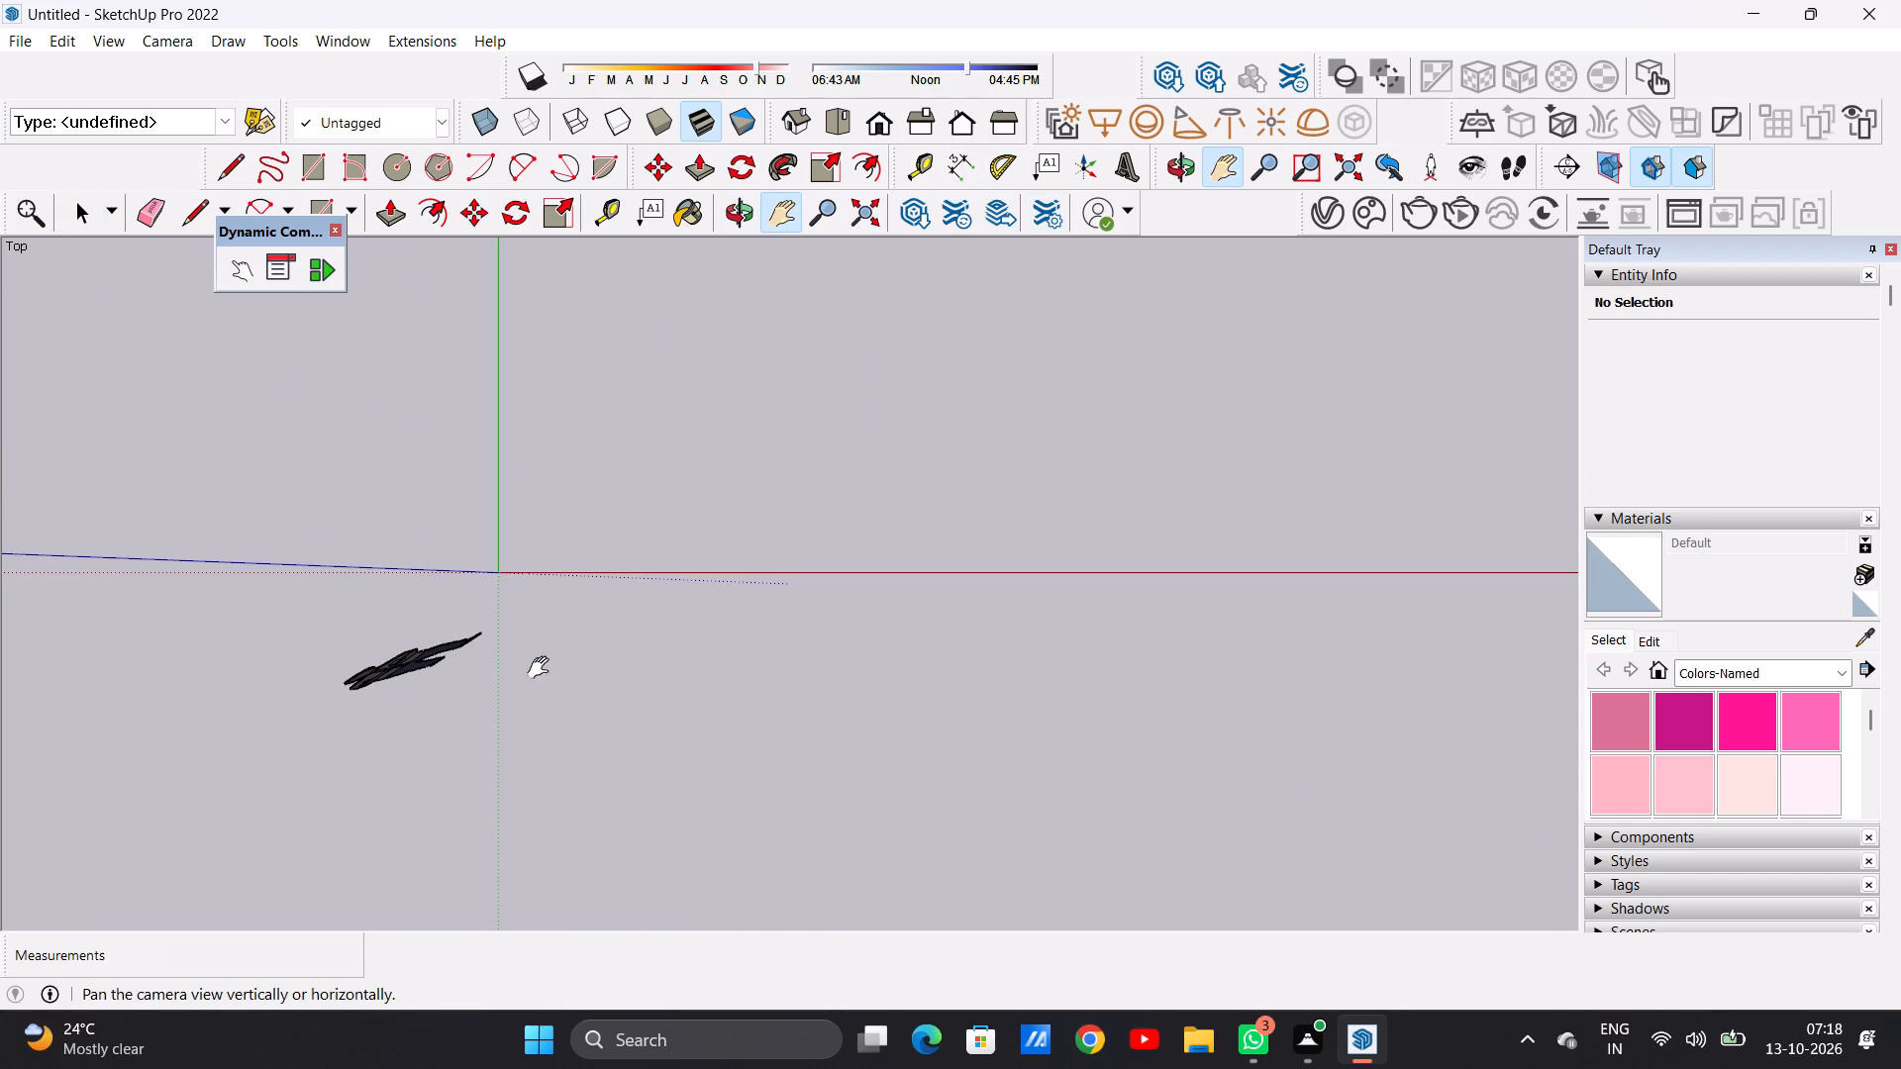
pyautogui.moveTo(500, 570); pyautogui.dragTo(166, 717)
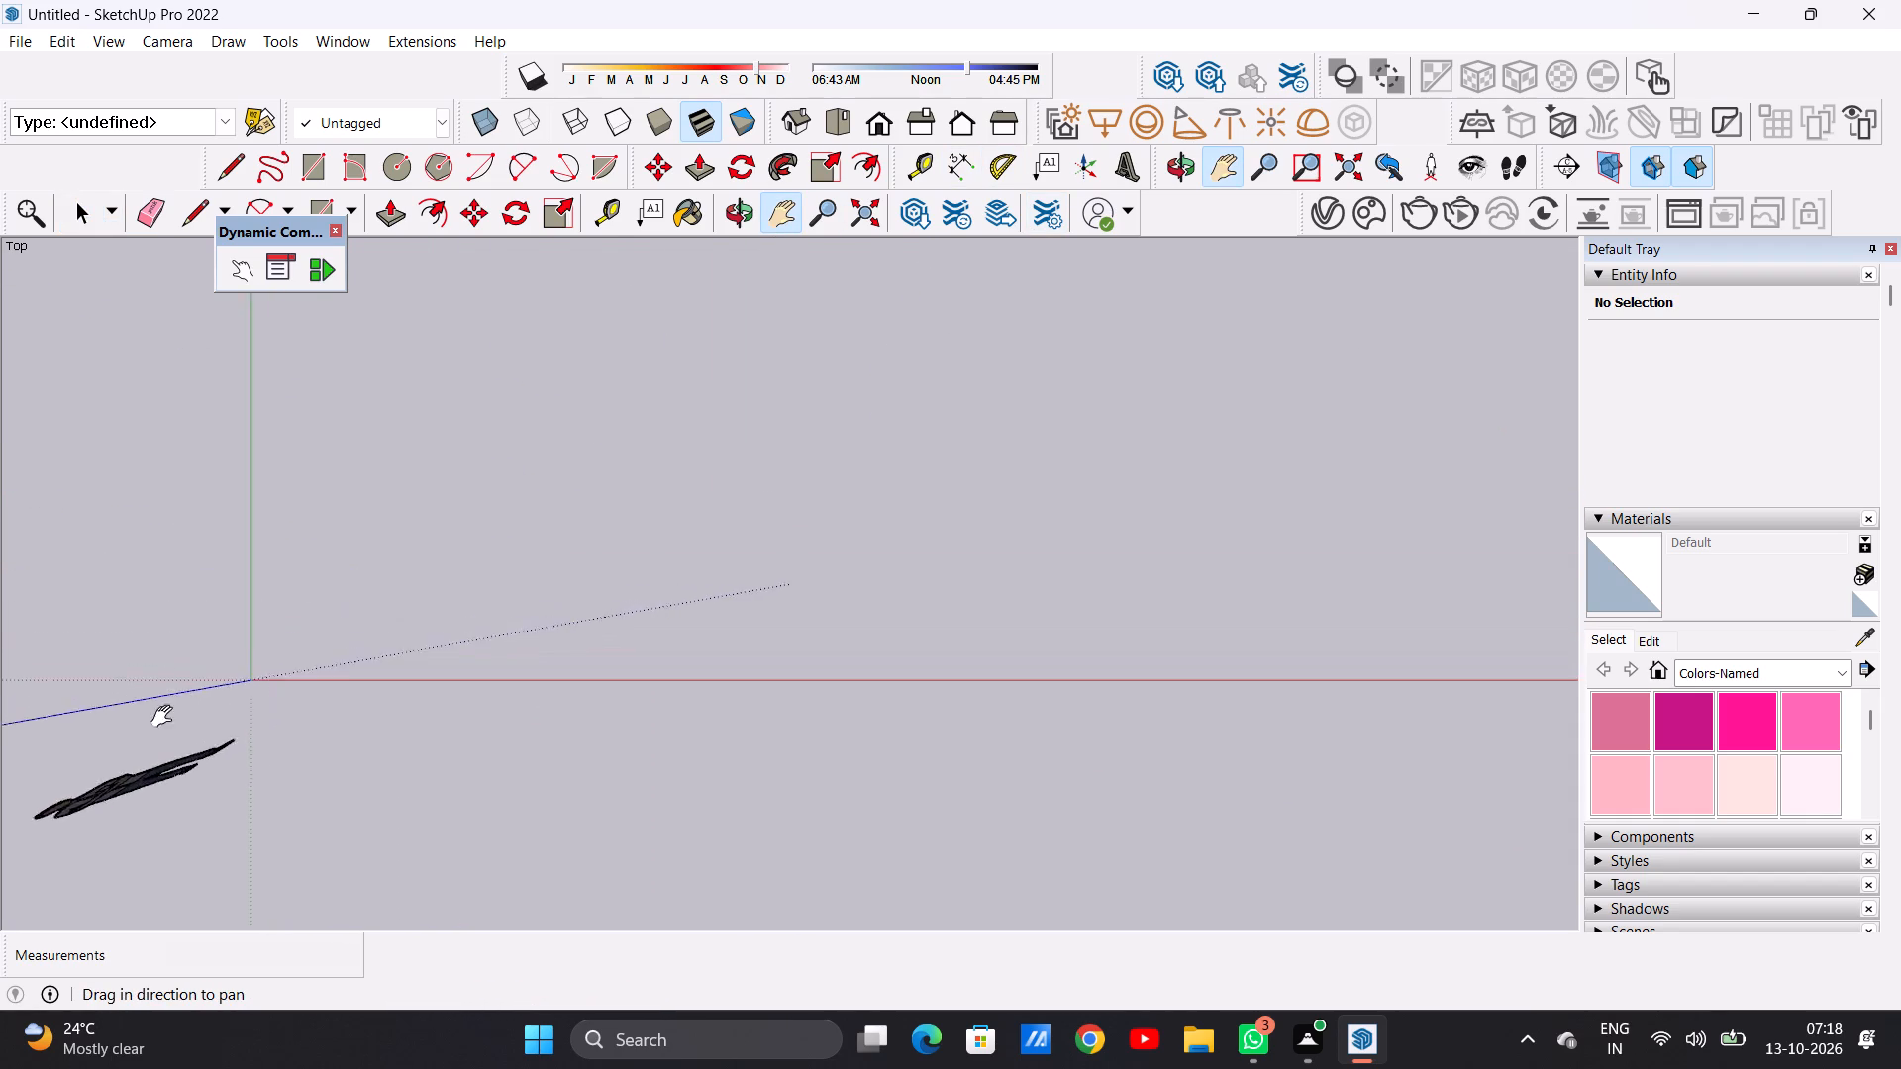
pyautogui.moveTo(166, 717); pyautogui.dragTo(11, 879)
pyautogui.moveTo(144, 794); pyautogui.dragTo(32, 893)
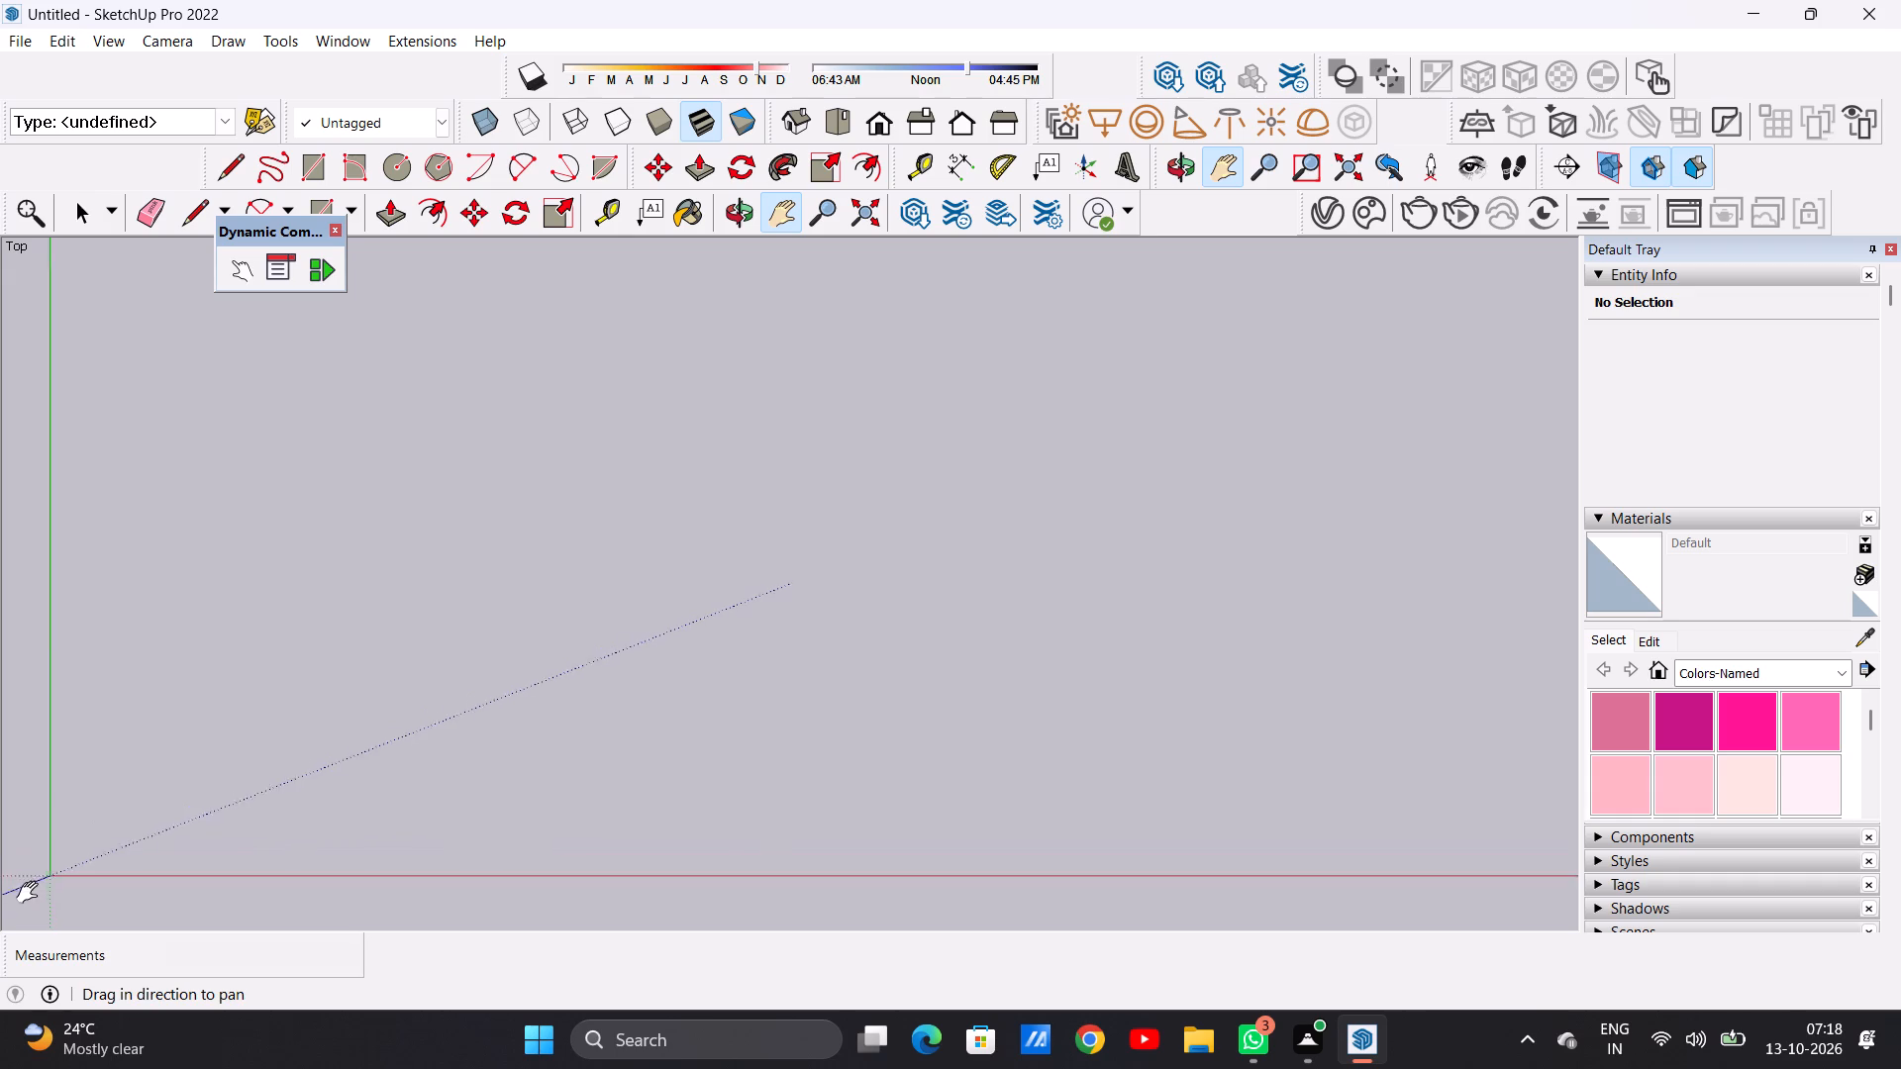
pyautogui.moveTo(32, 893); pyautogui.dragTo(29, 899)
pyautogui.press('space')
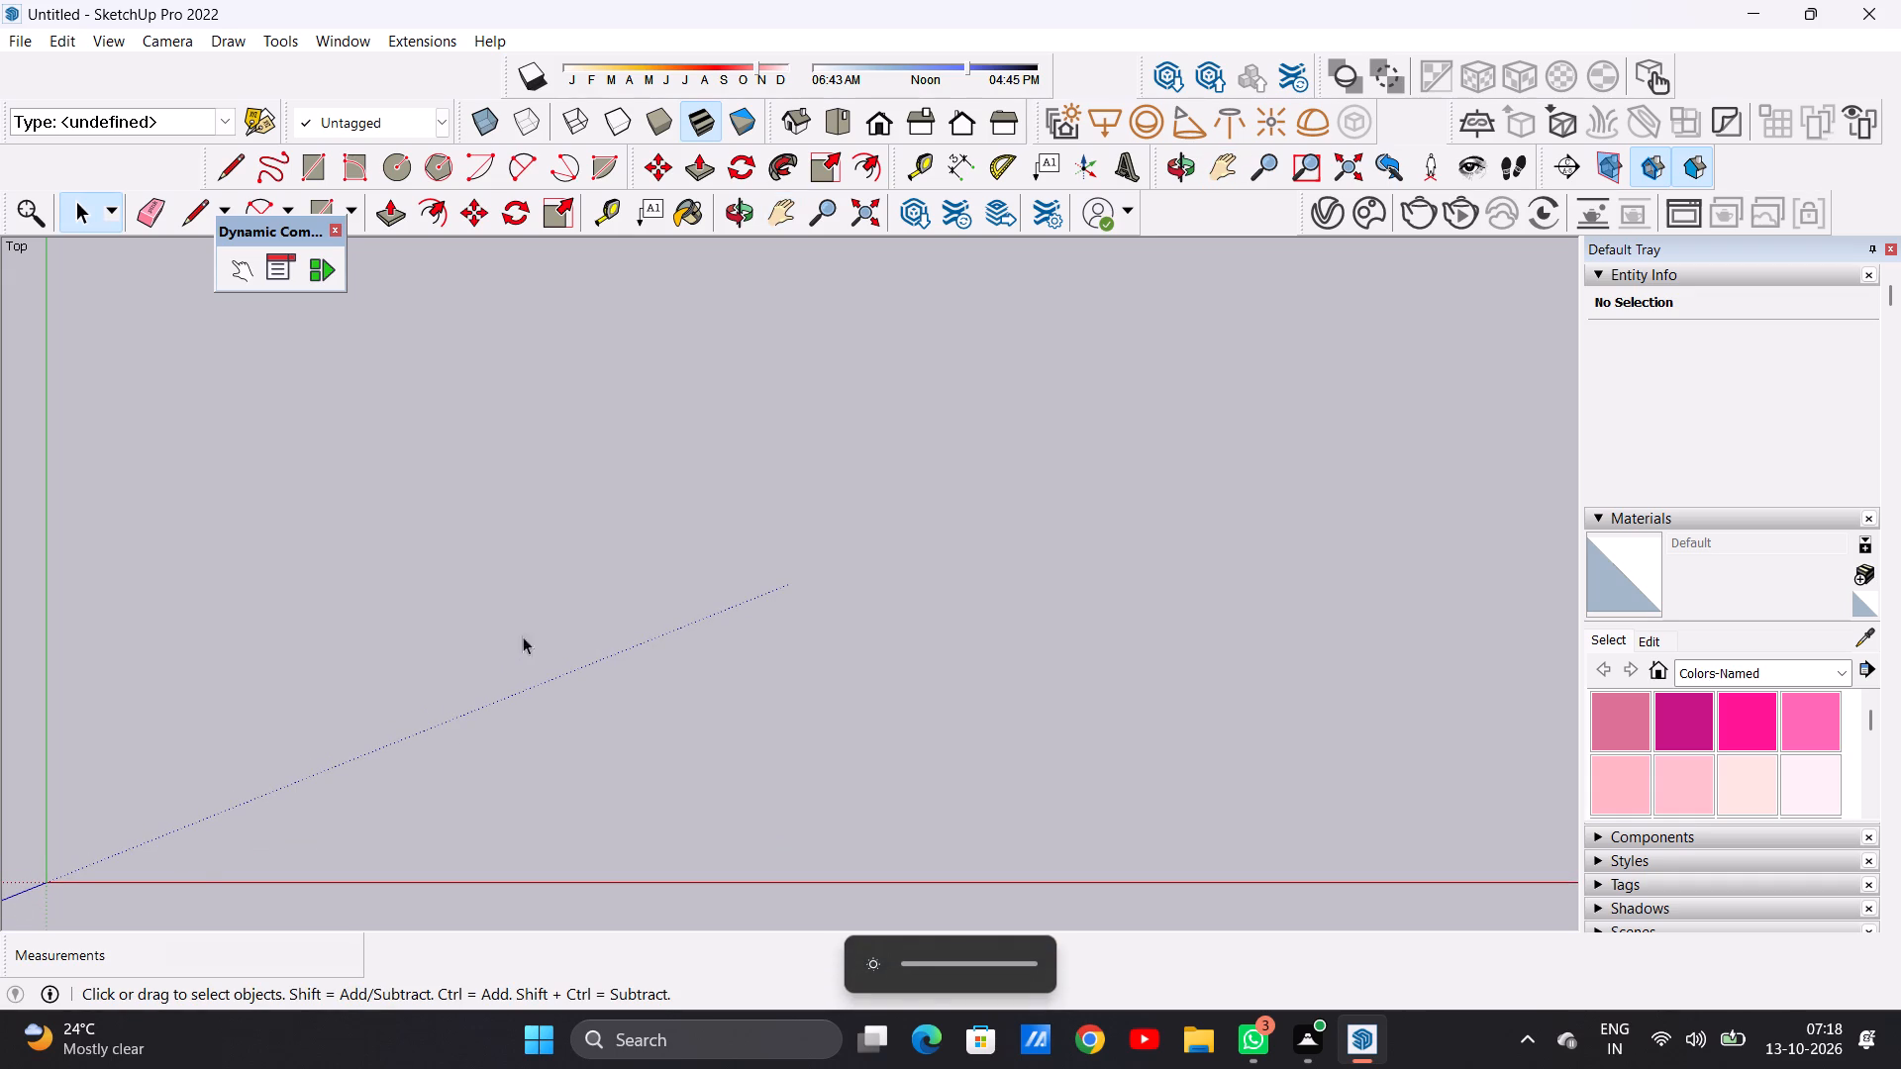
pyautogui.click(307, 155)
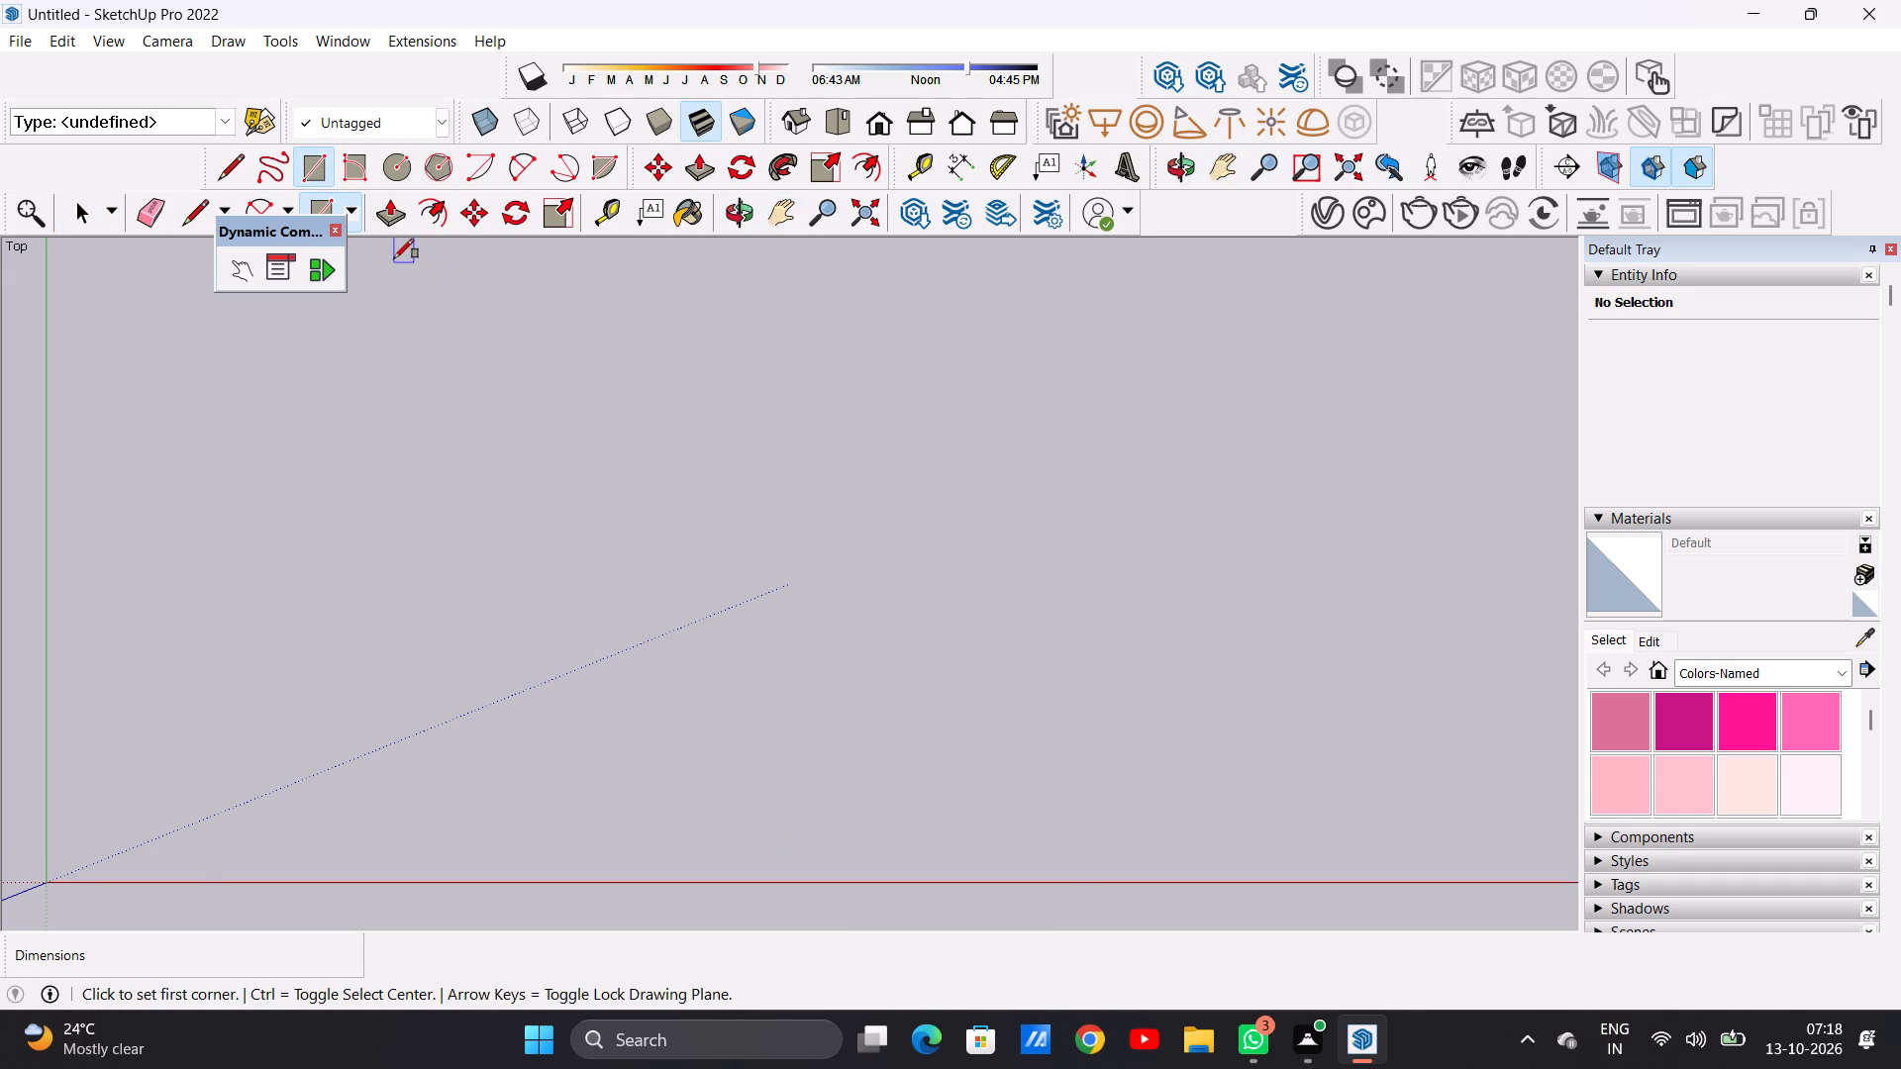
pyautogui.click(393, 249)
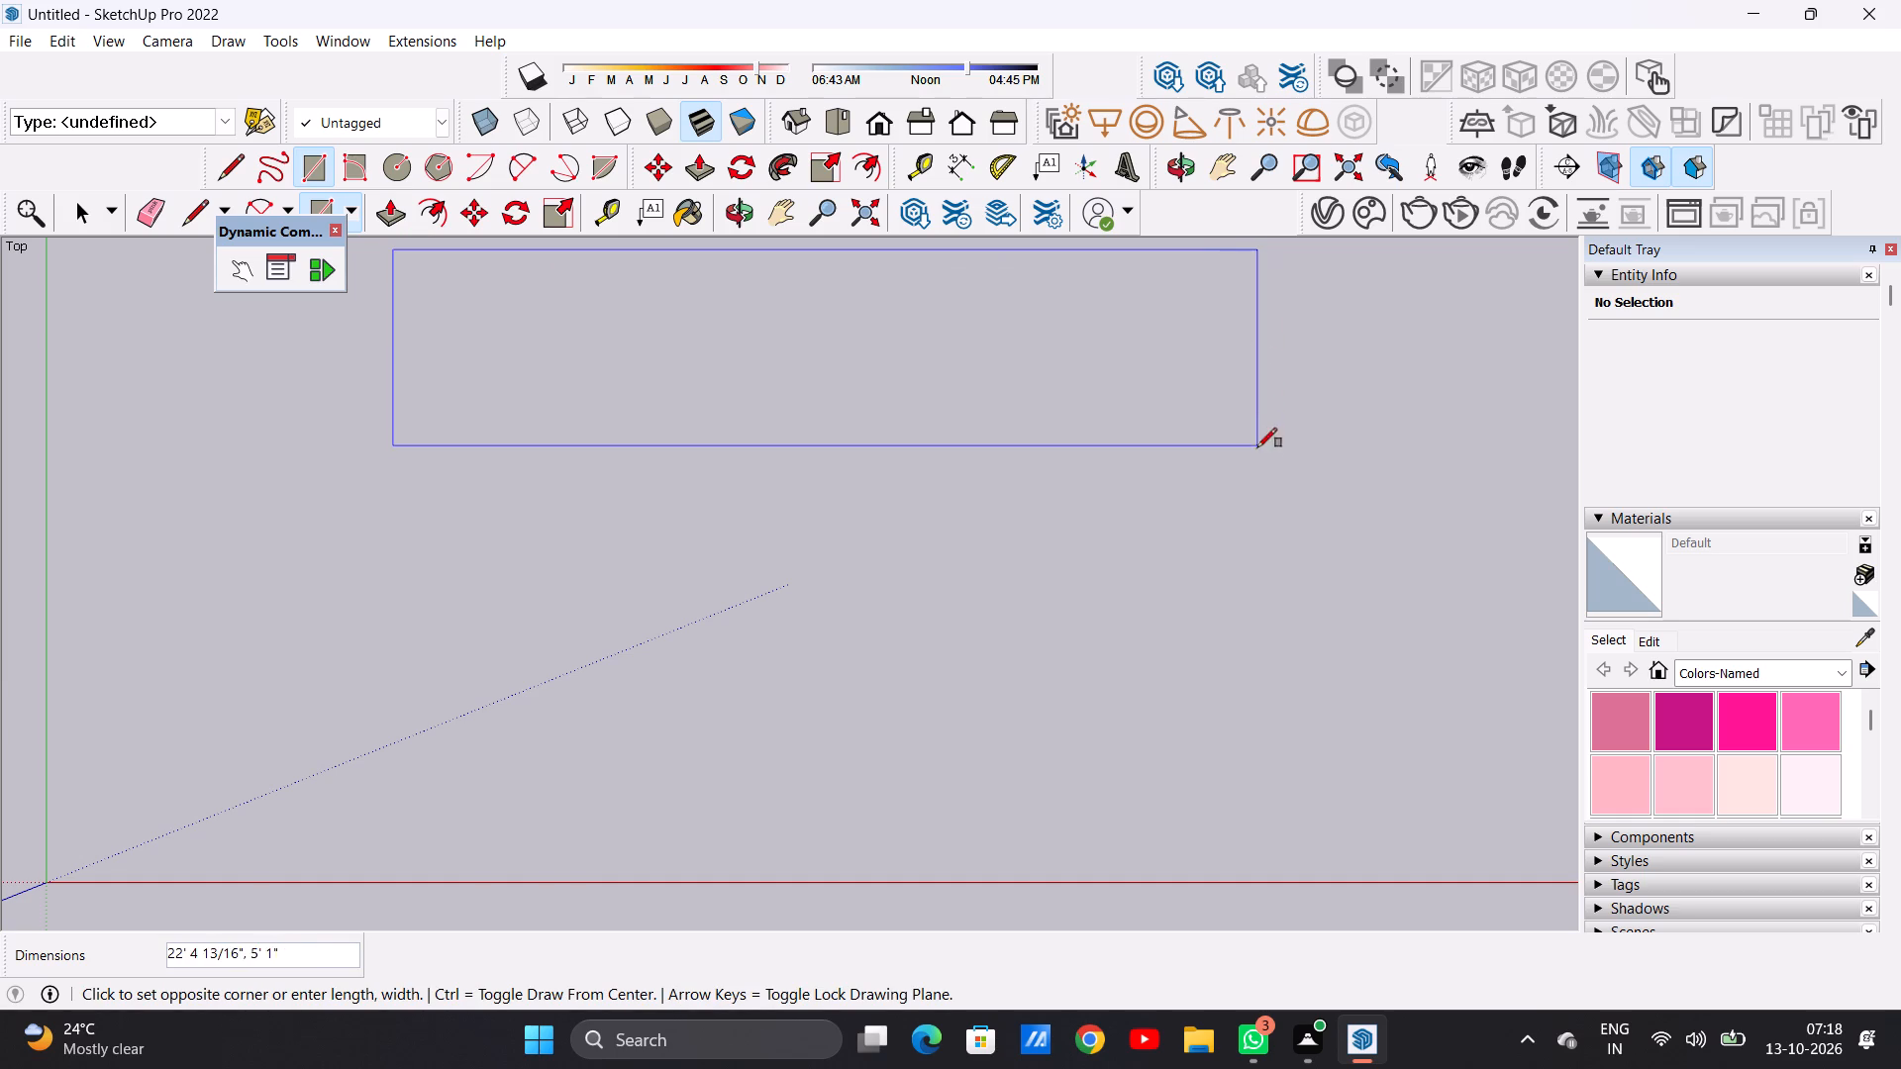
pyautogui.click(1543, 856)
pyautogui.press('space')
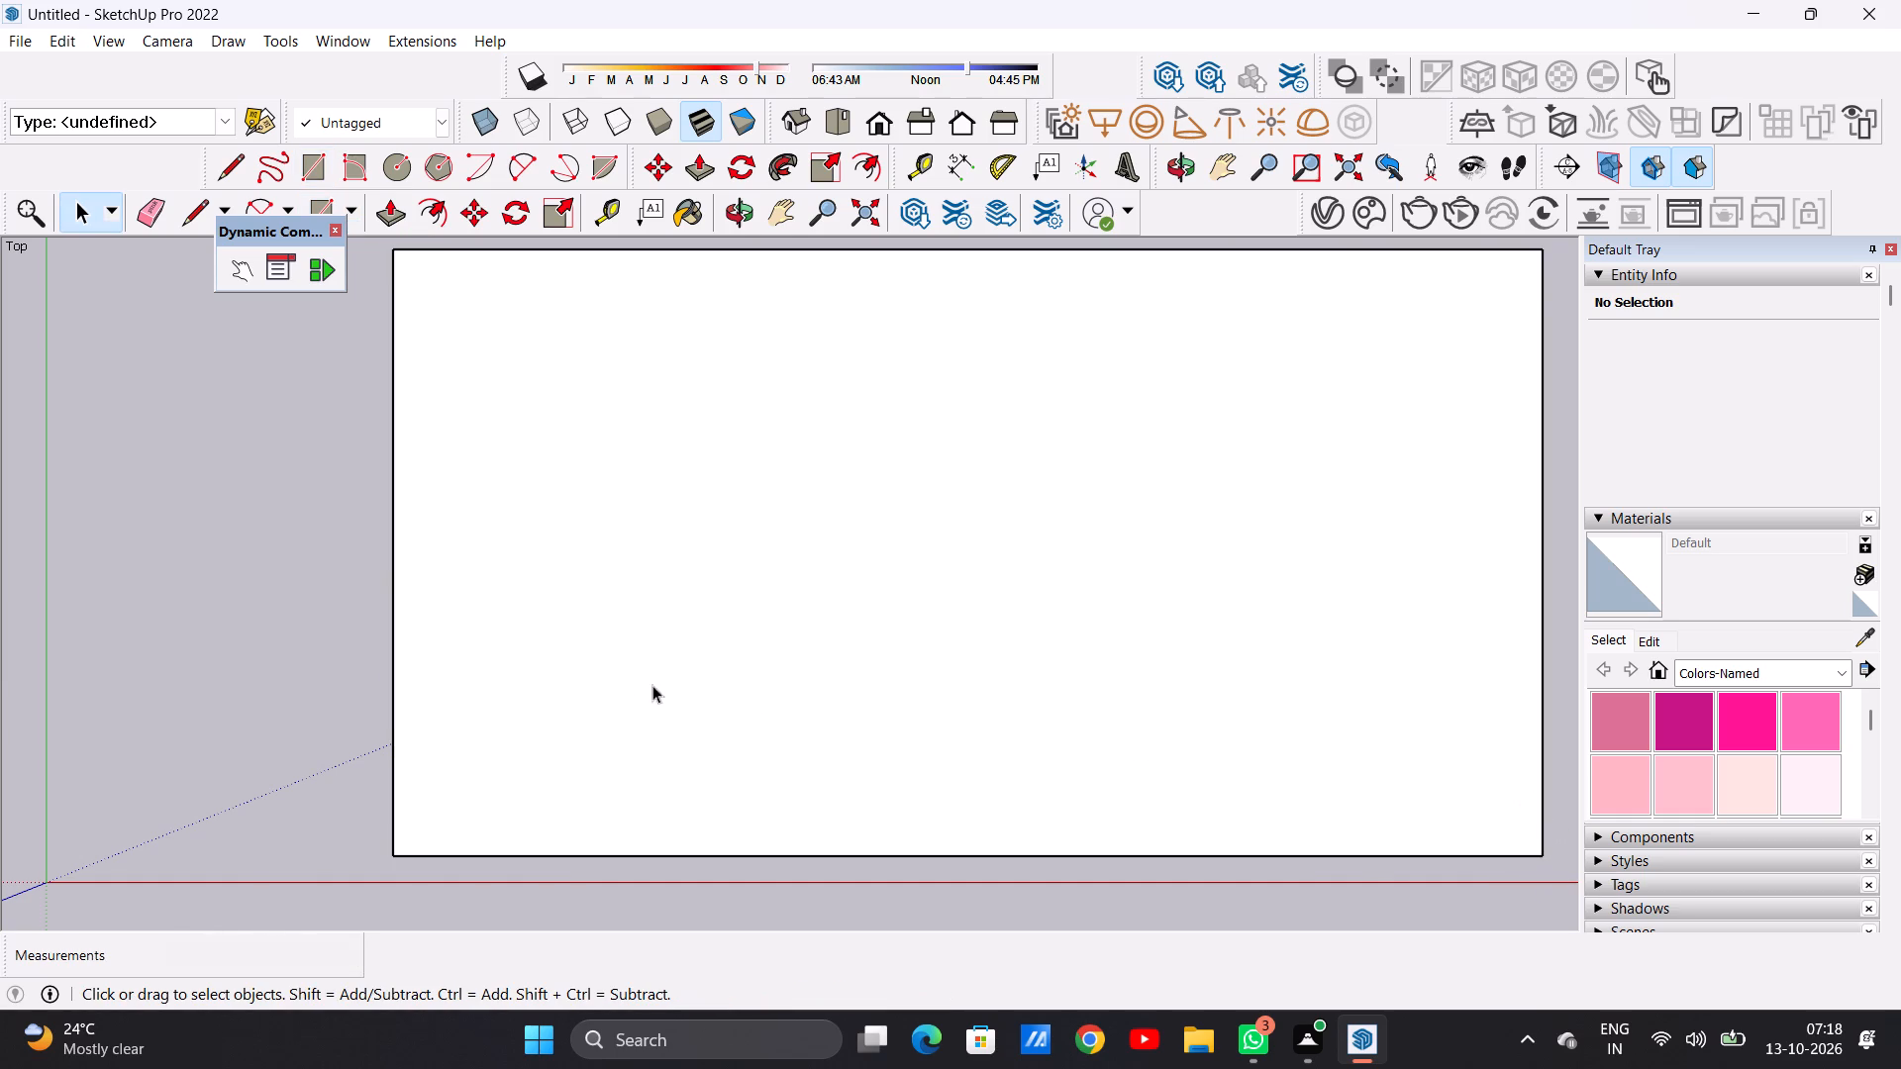
# Select the whole rectangle with its edges and move it diagonally about 21' farther from the origin.
pyautogui.scroll(-10, 601, 687)
pyautogui.scroll(-5, 864, 576)
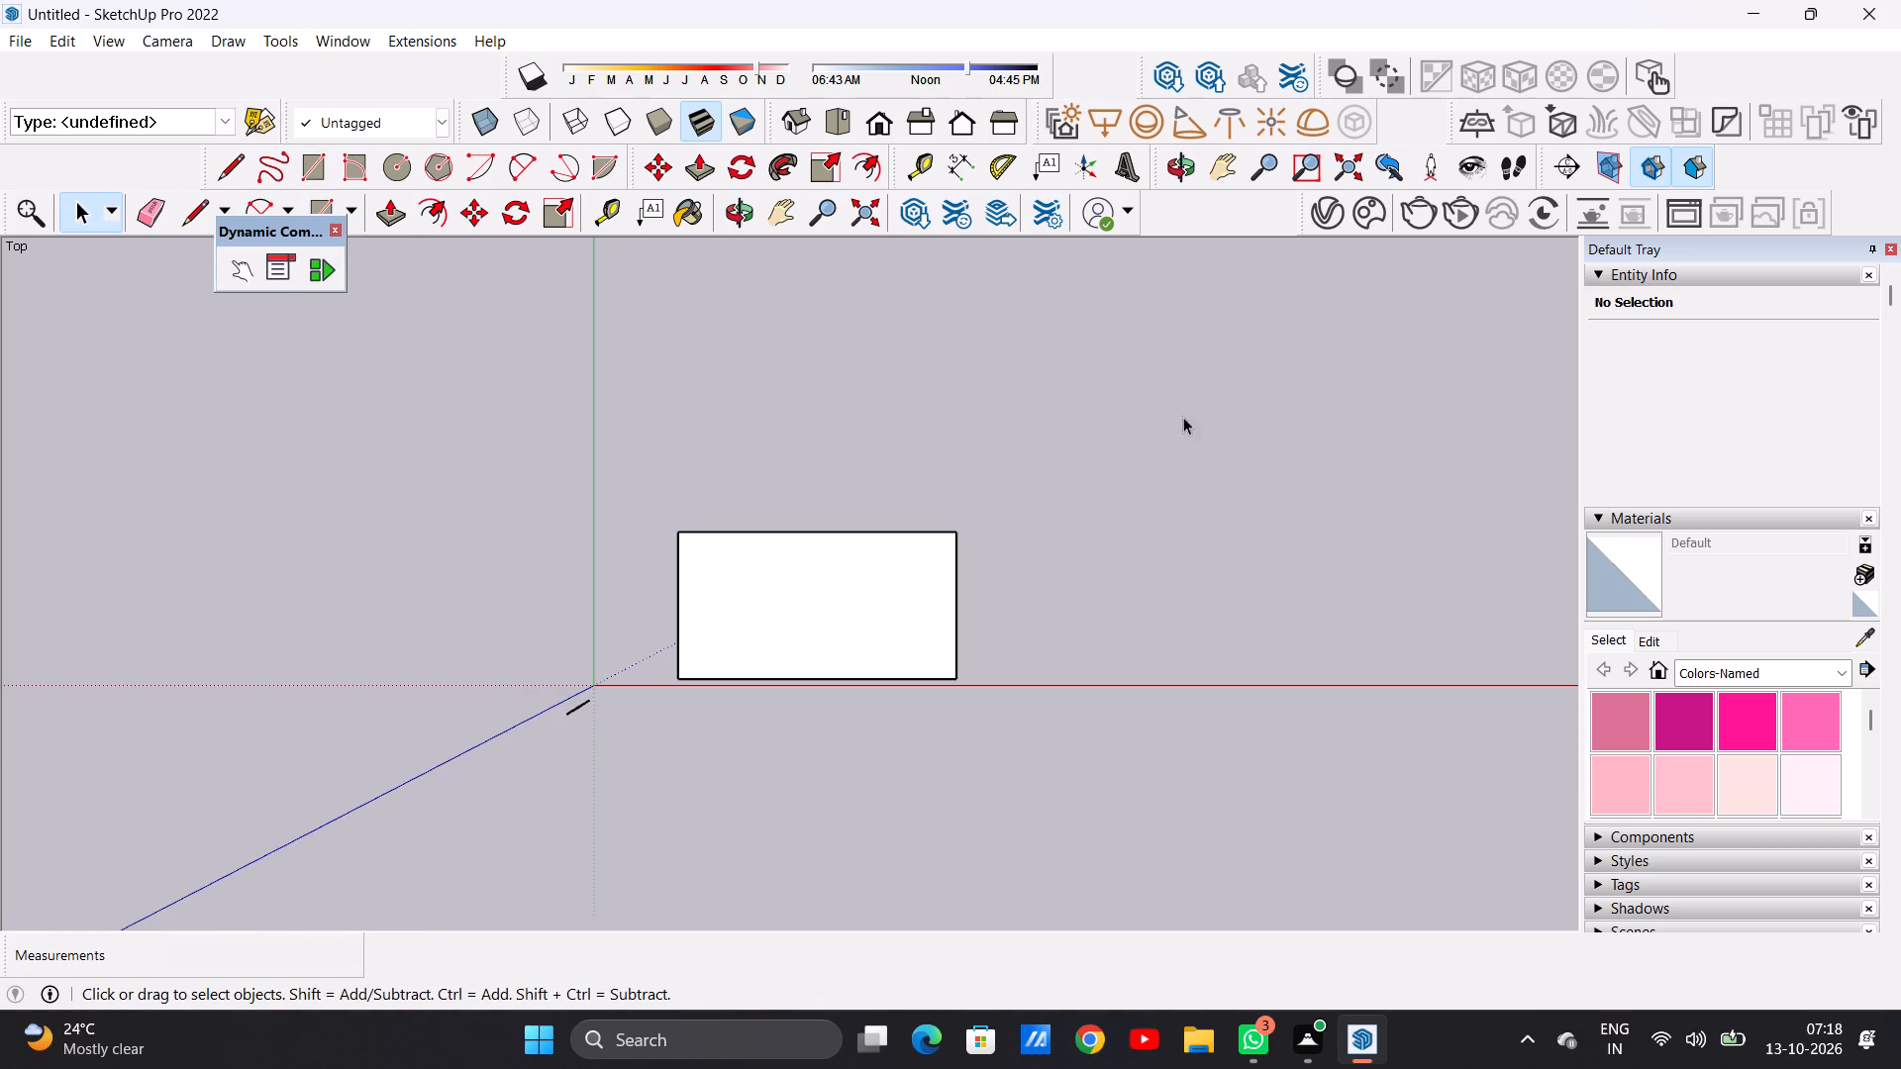
pyautogui.scroll(2, 1199, 410)
pyautogui.scroll(-2, 1199, 410)
pyautogui.scroll(1, 1199, 410)
pyautogui.scroll(8, 1375, 532)
pyautogui.scroll(-5, 804, 473)
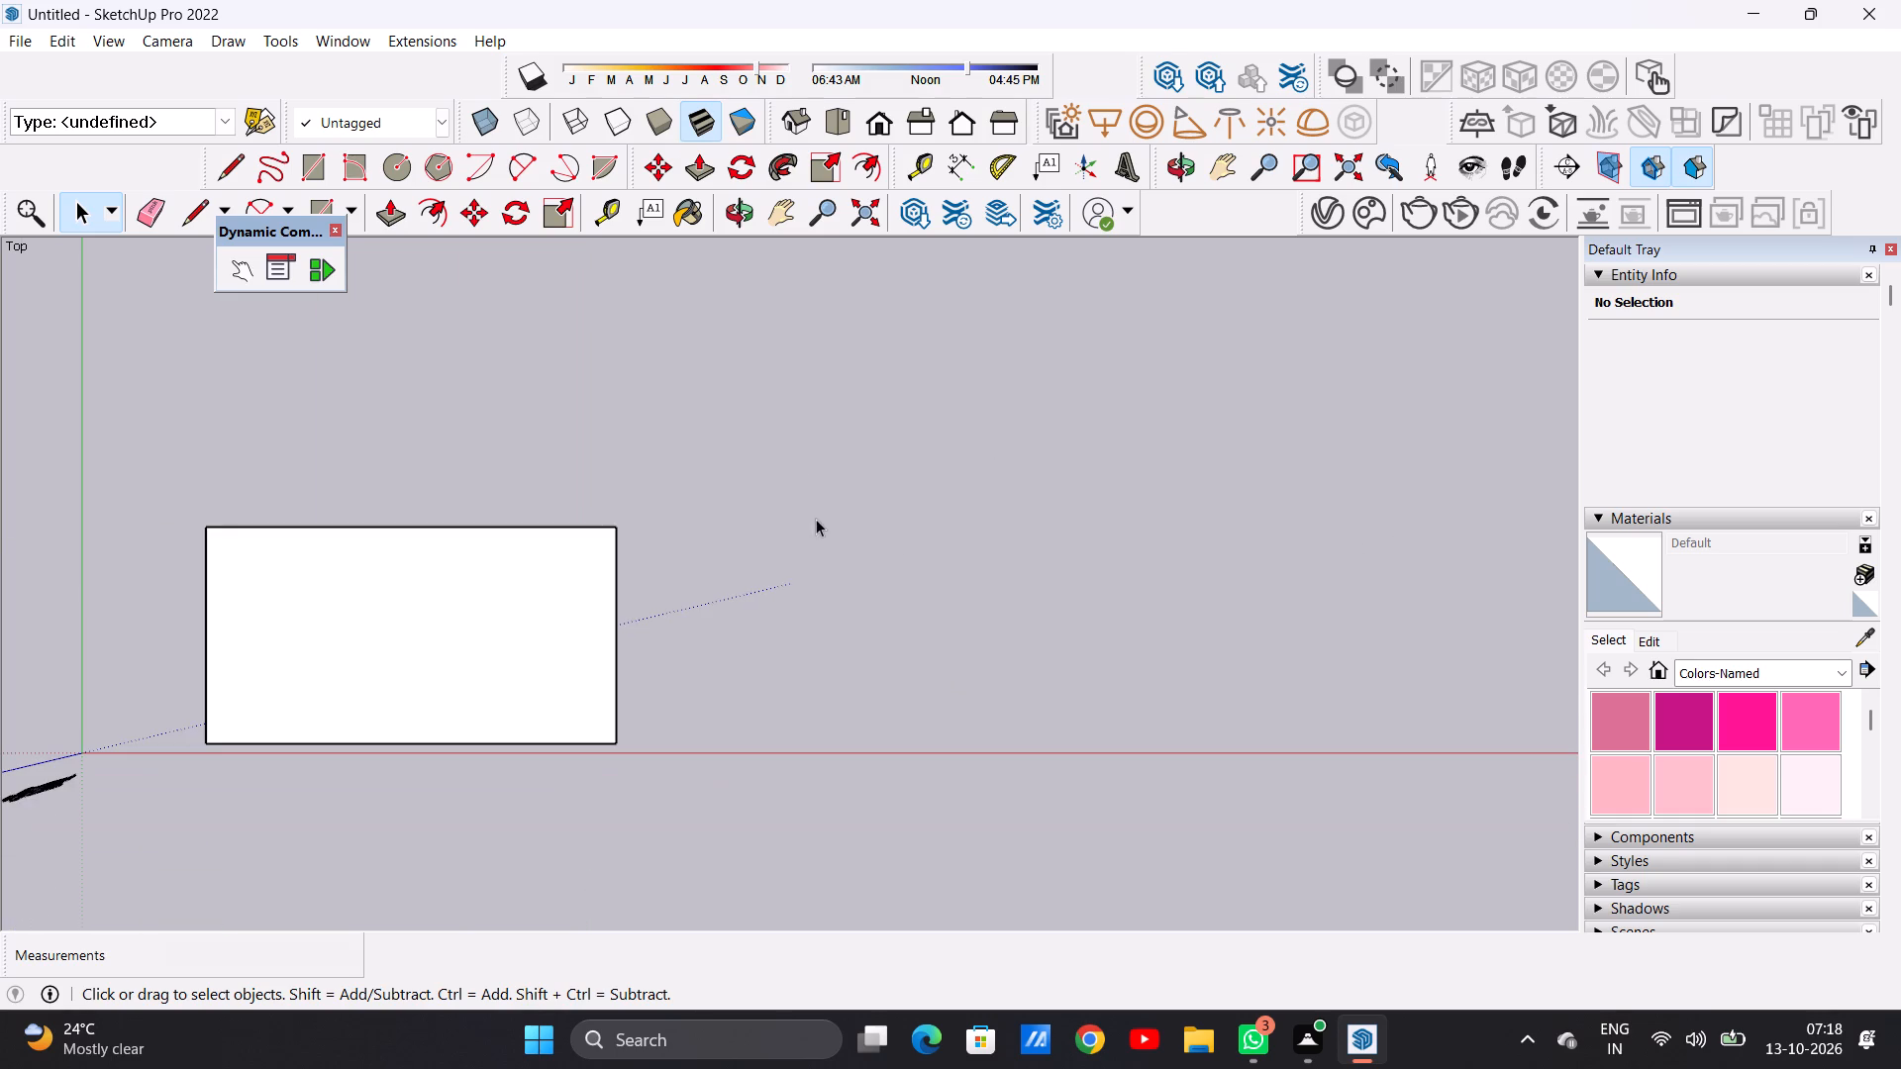
pyautogui.scroll(6, 563, 277)
pyautogui.scroll(-1, 558, 306)
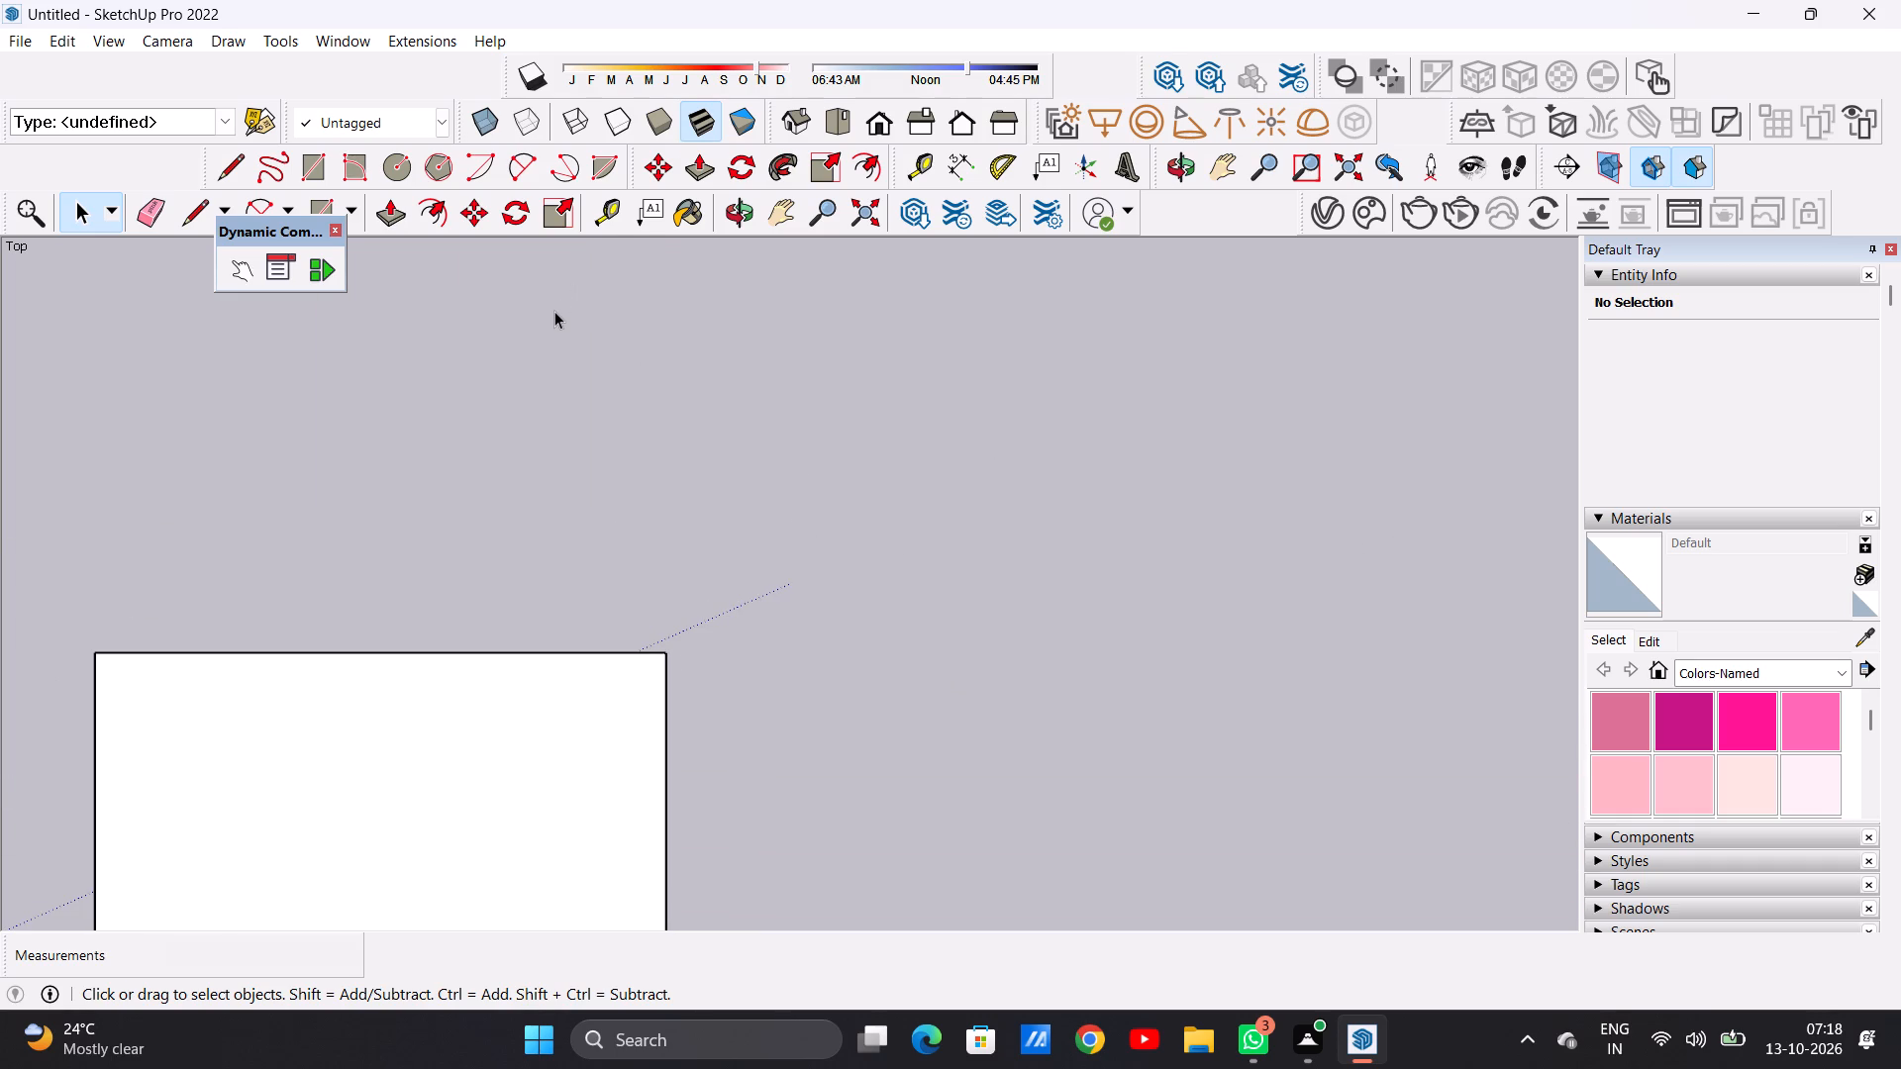
pyautogui.scroll(-4, 570, 287)
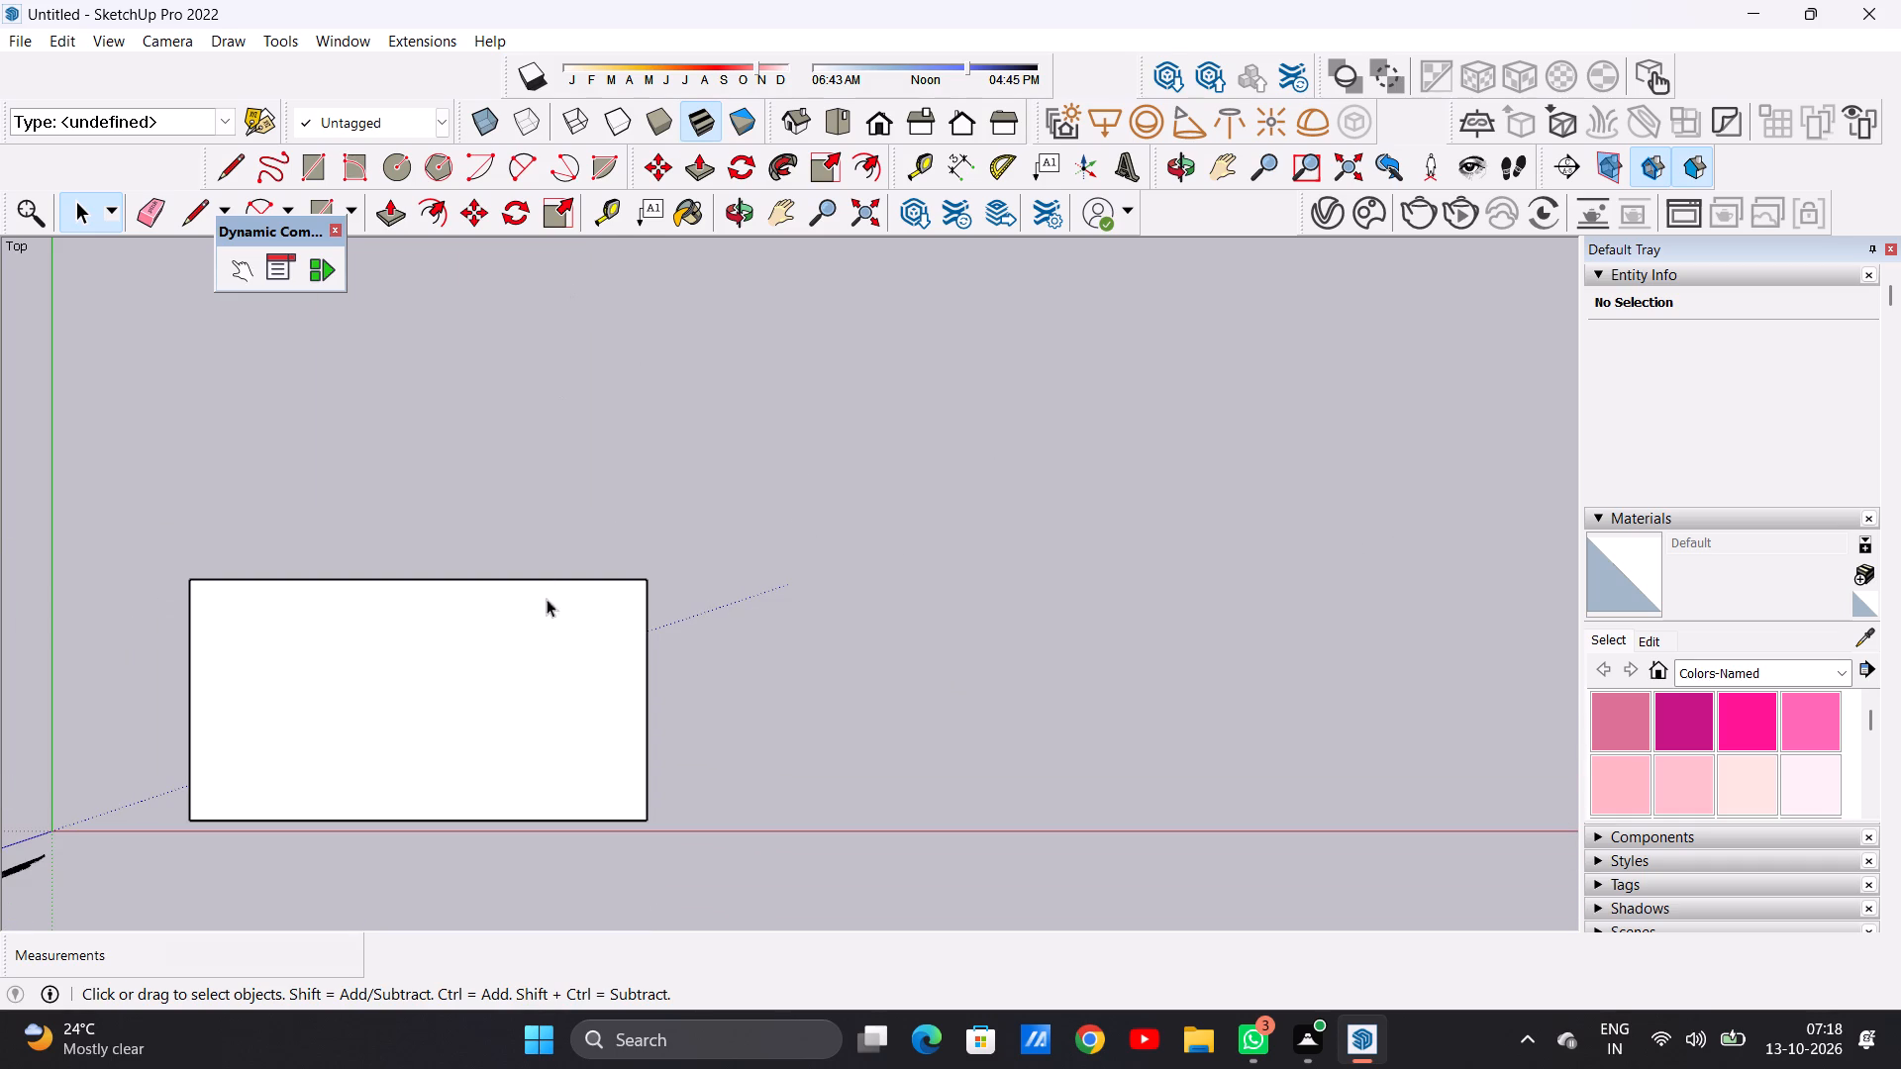
pyautogui.scroll(2, 459, 723)
pyautogui.tripleClick(459, 674)
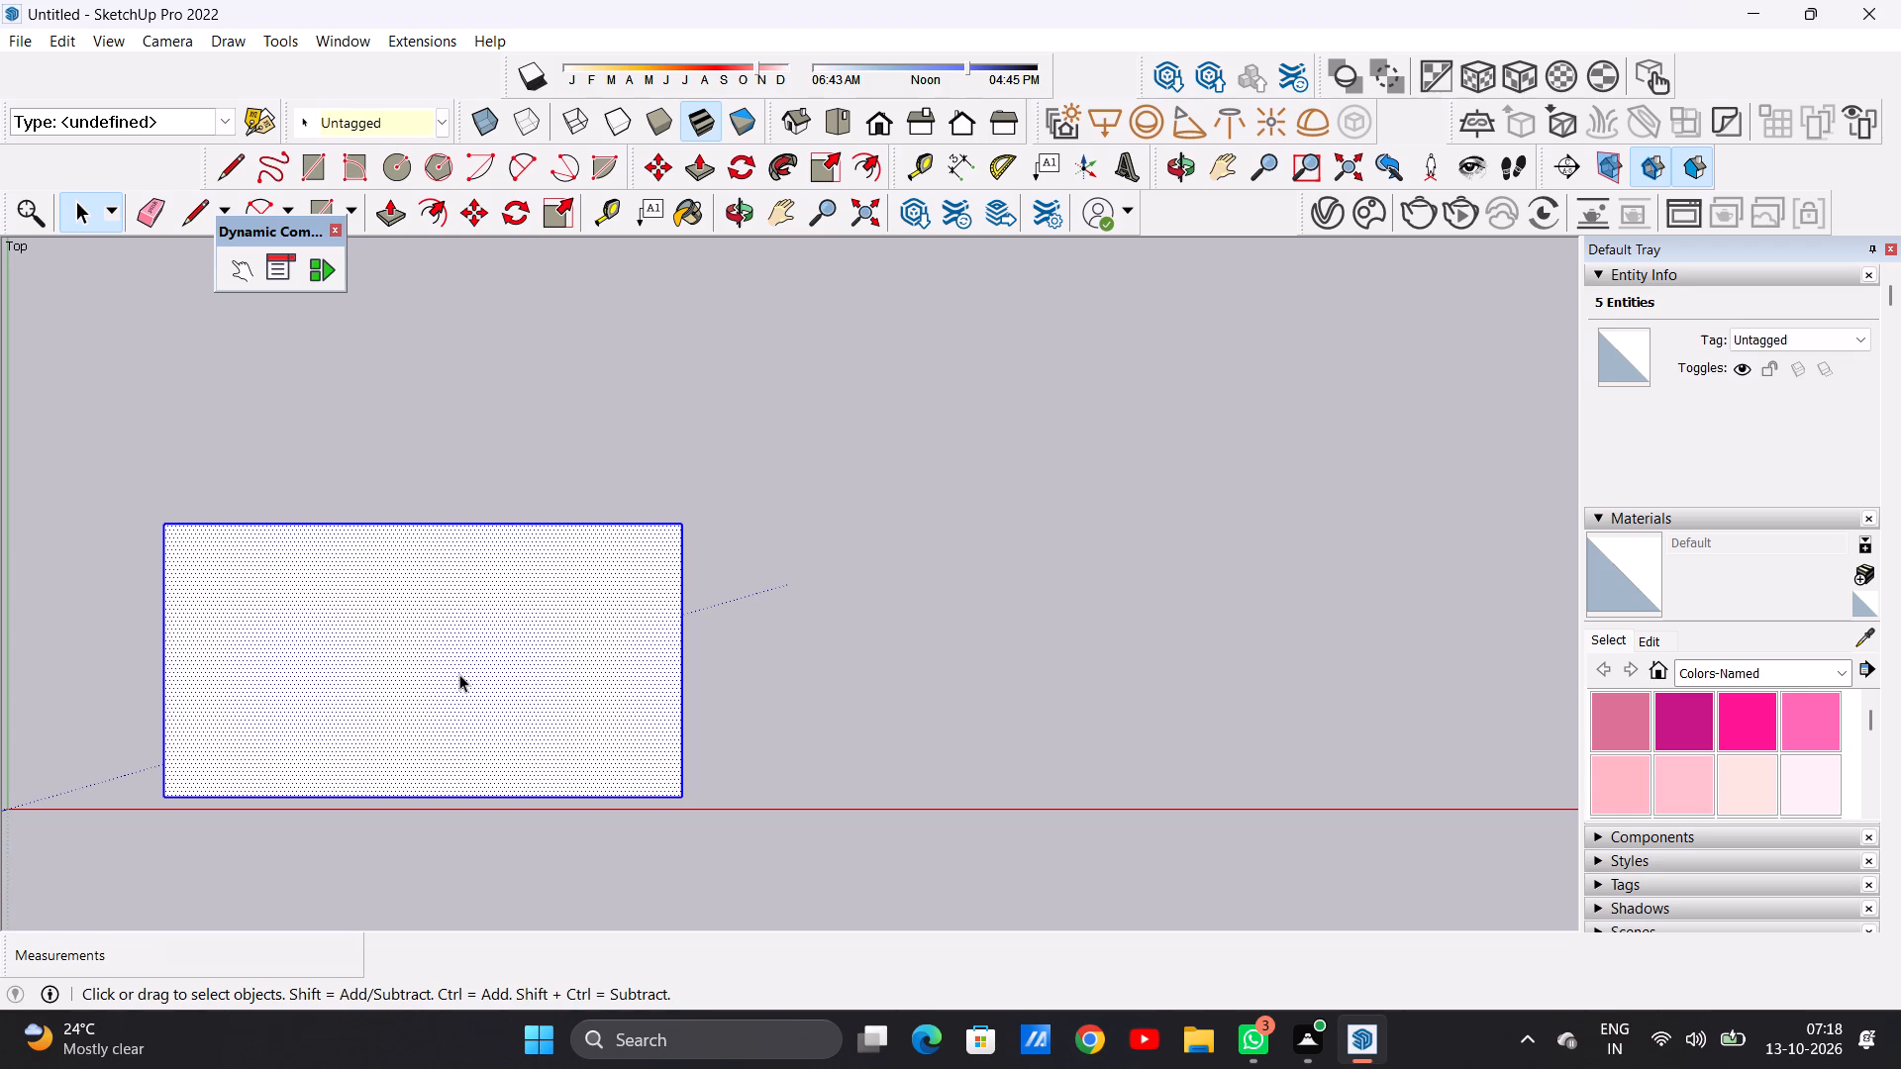
pyautogui.press('m')
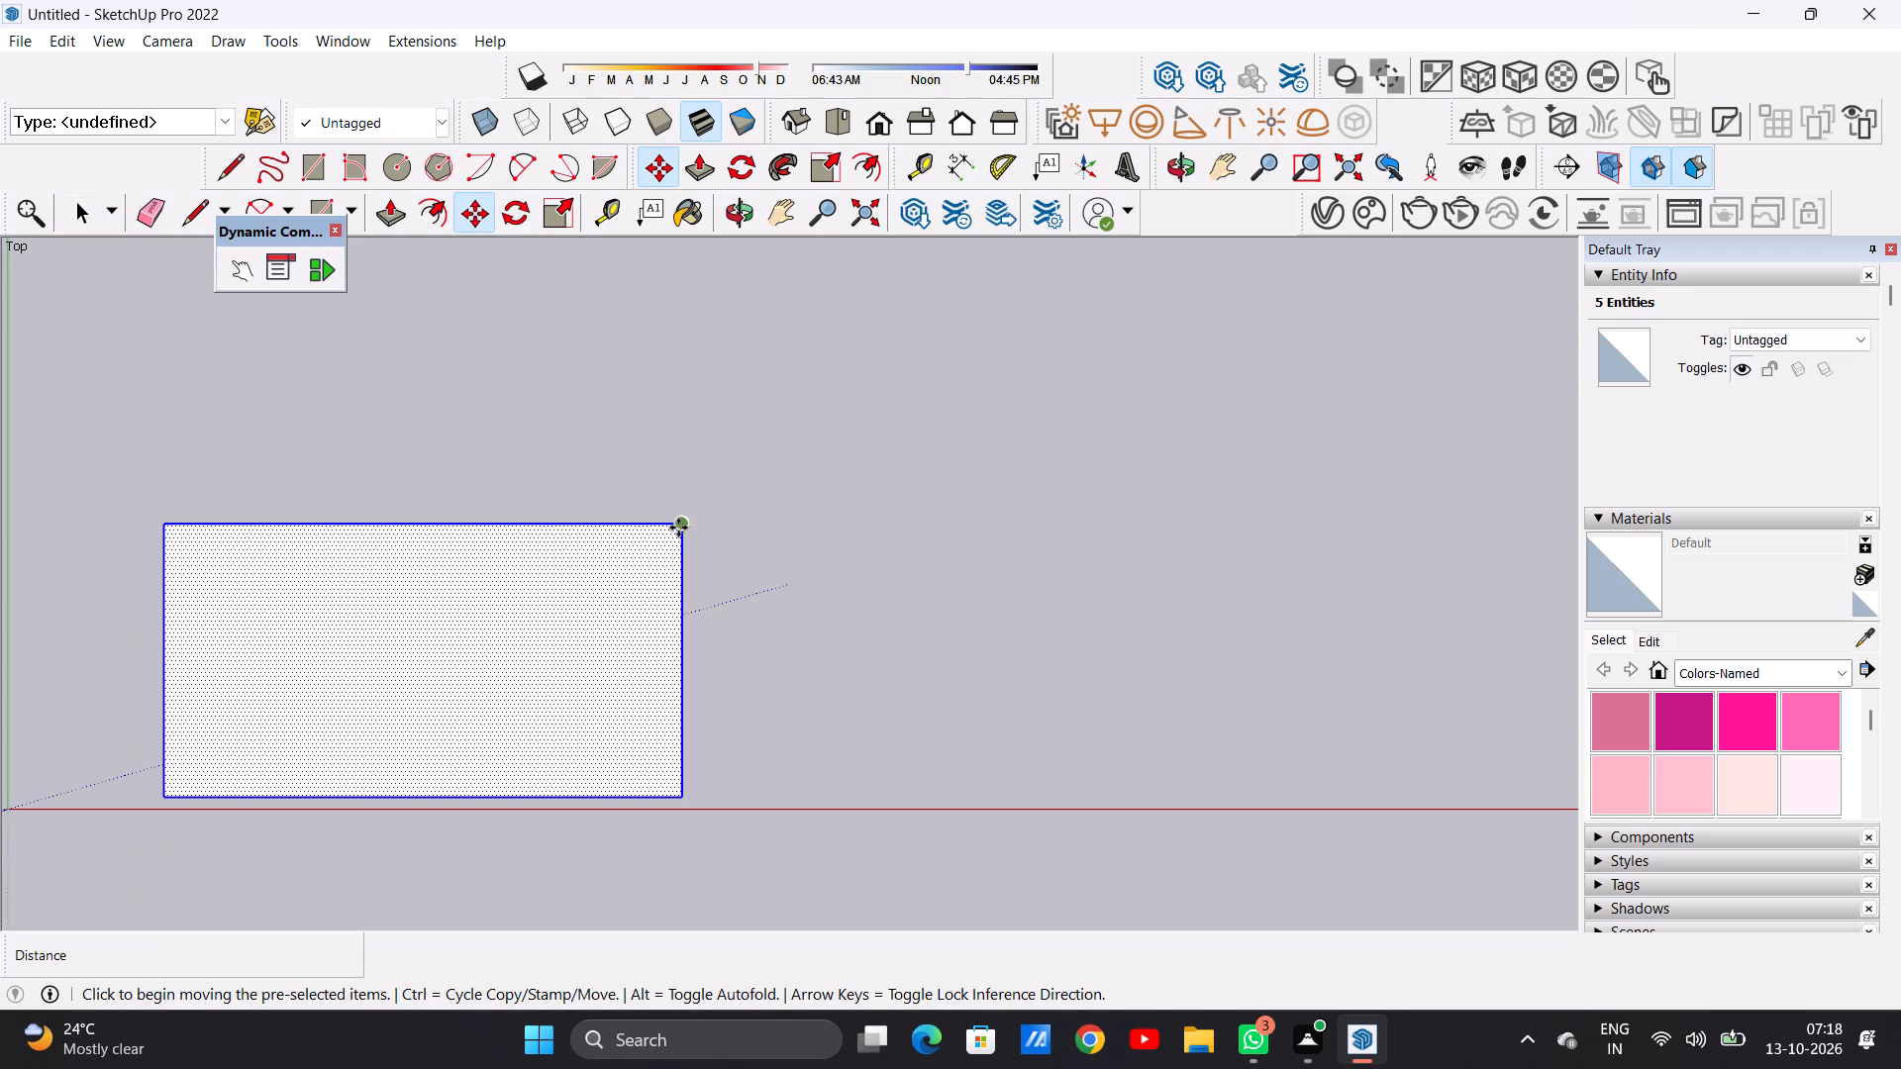
pyautogui.click(678, 528)
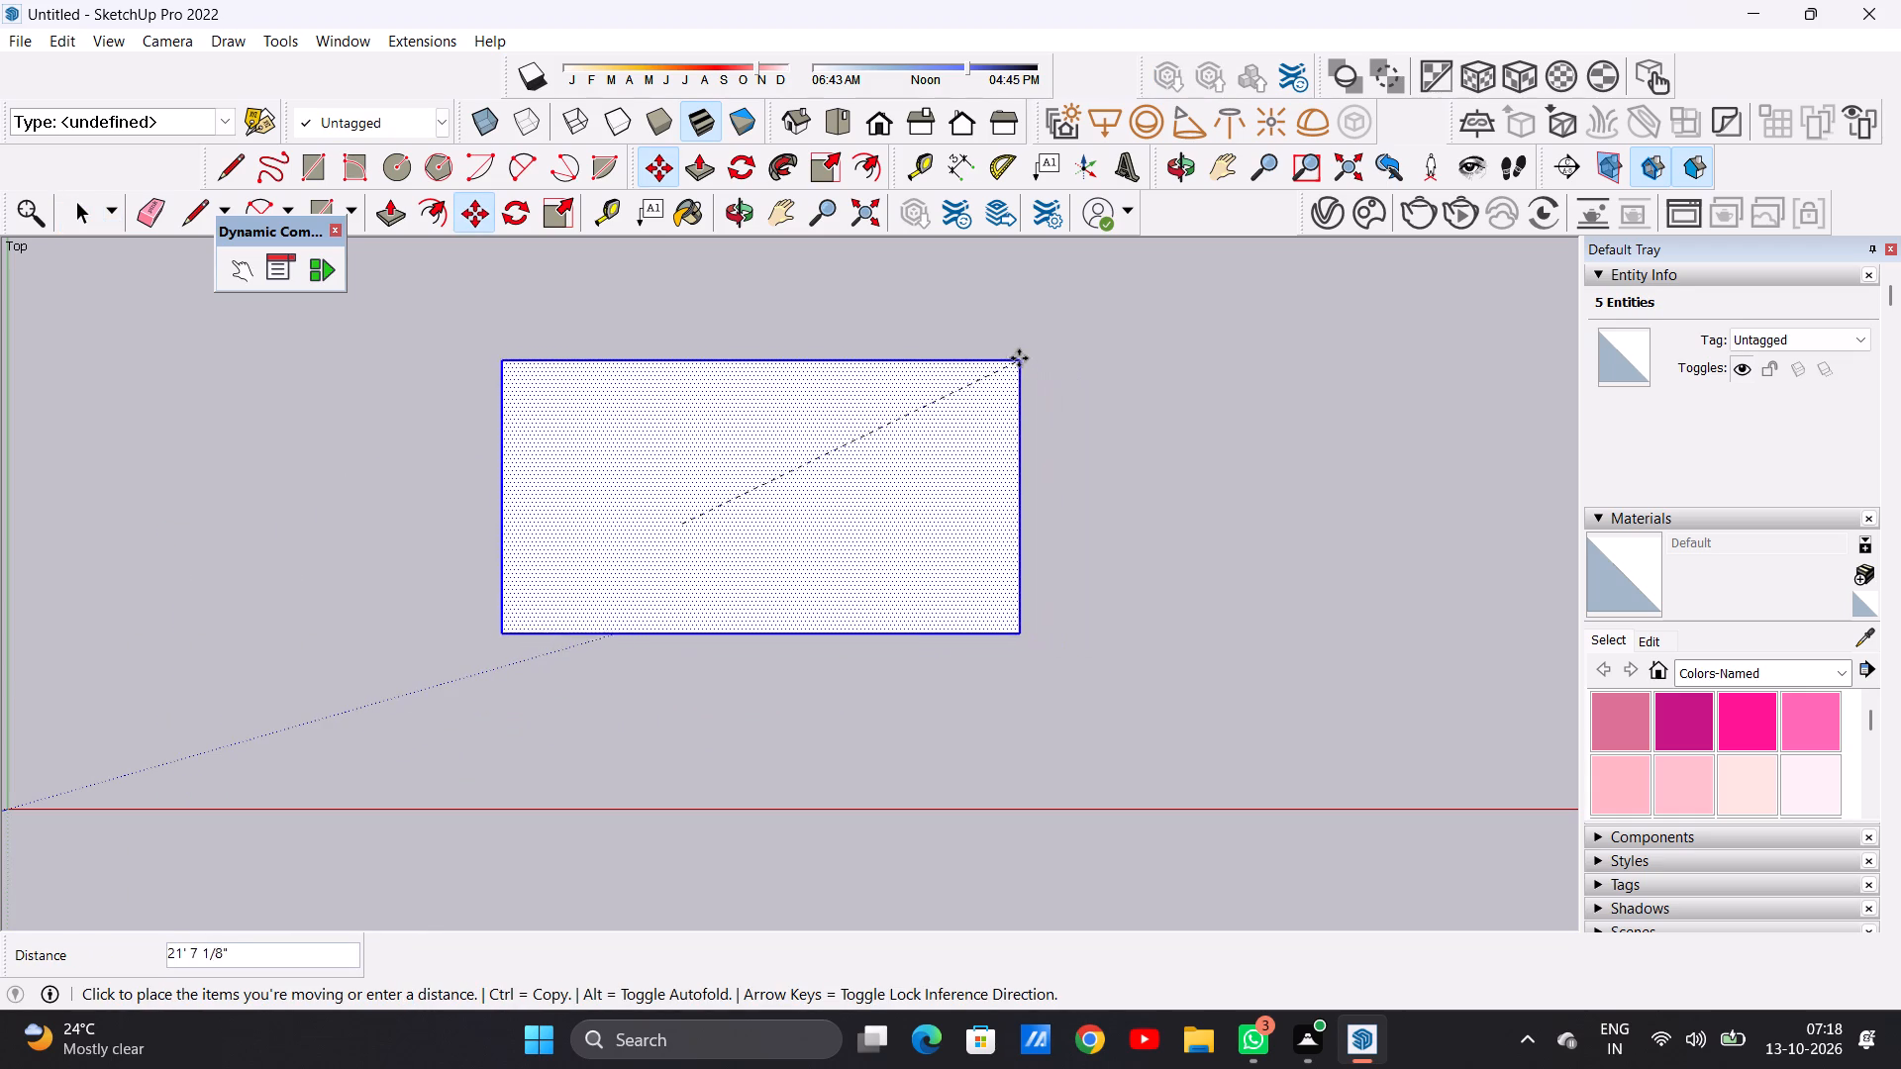
pyautogui.click(1005, 350)
pyautogui.press('space')
pyautogui.click(1294, 553)
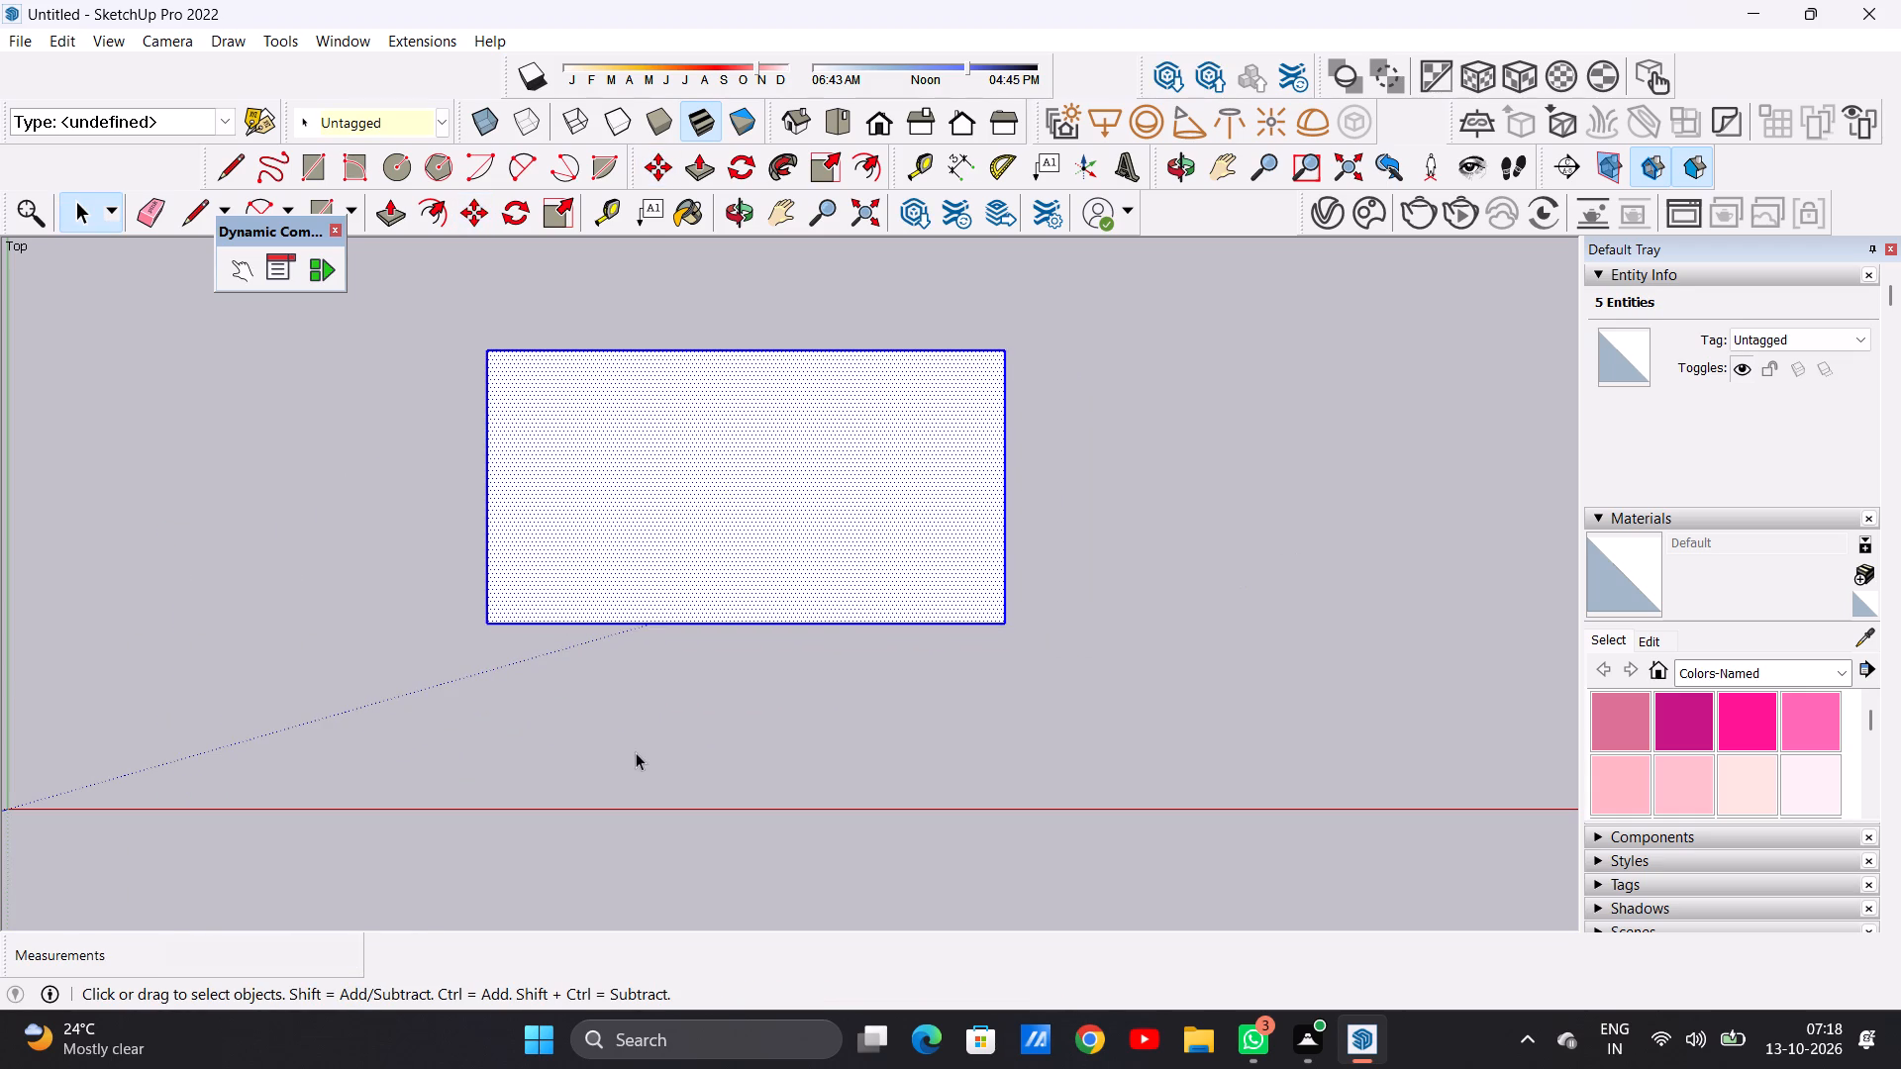
# Extend the rectangle with a full-width strip about 5' 9" deep along its far long edge, and erase the shared edge.
pyautogui.scroll(-6, 638, 775)
pyautogui.scroll(2, 618, 574)
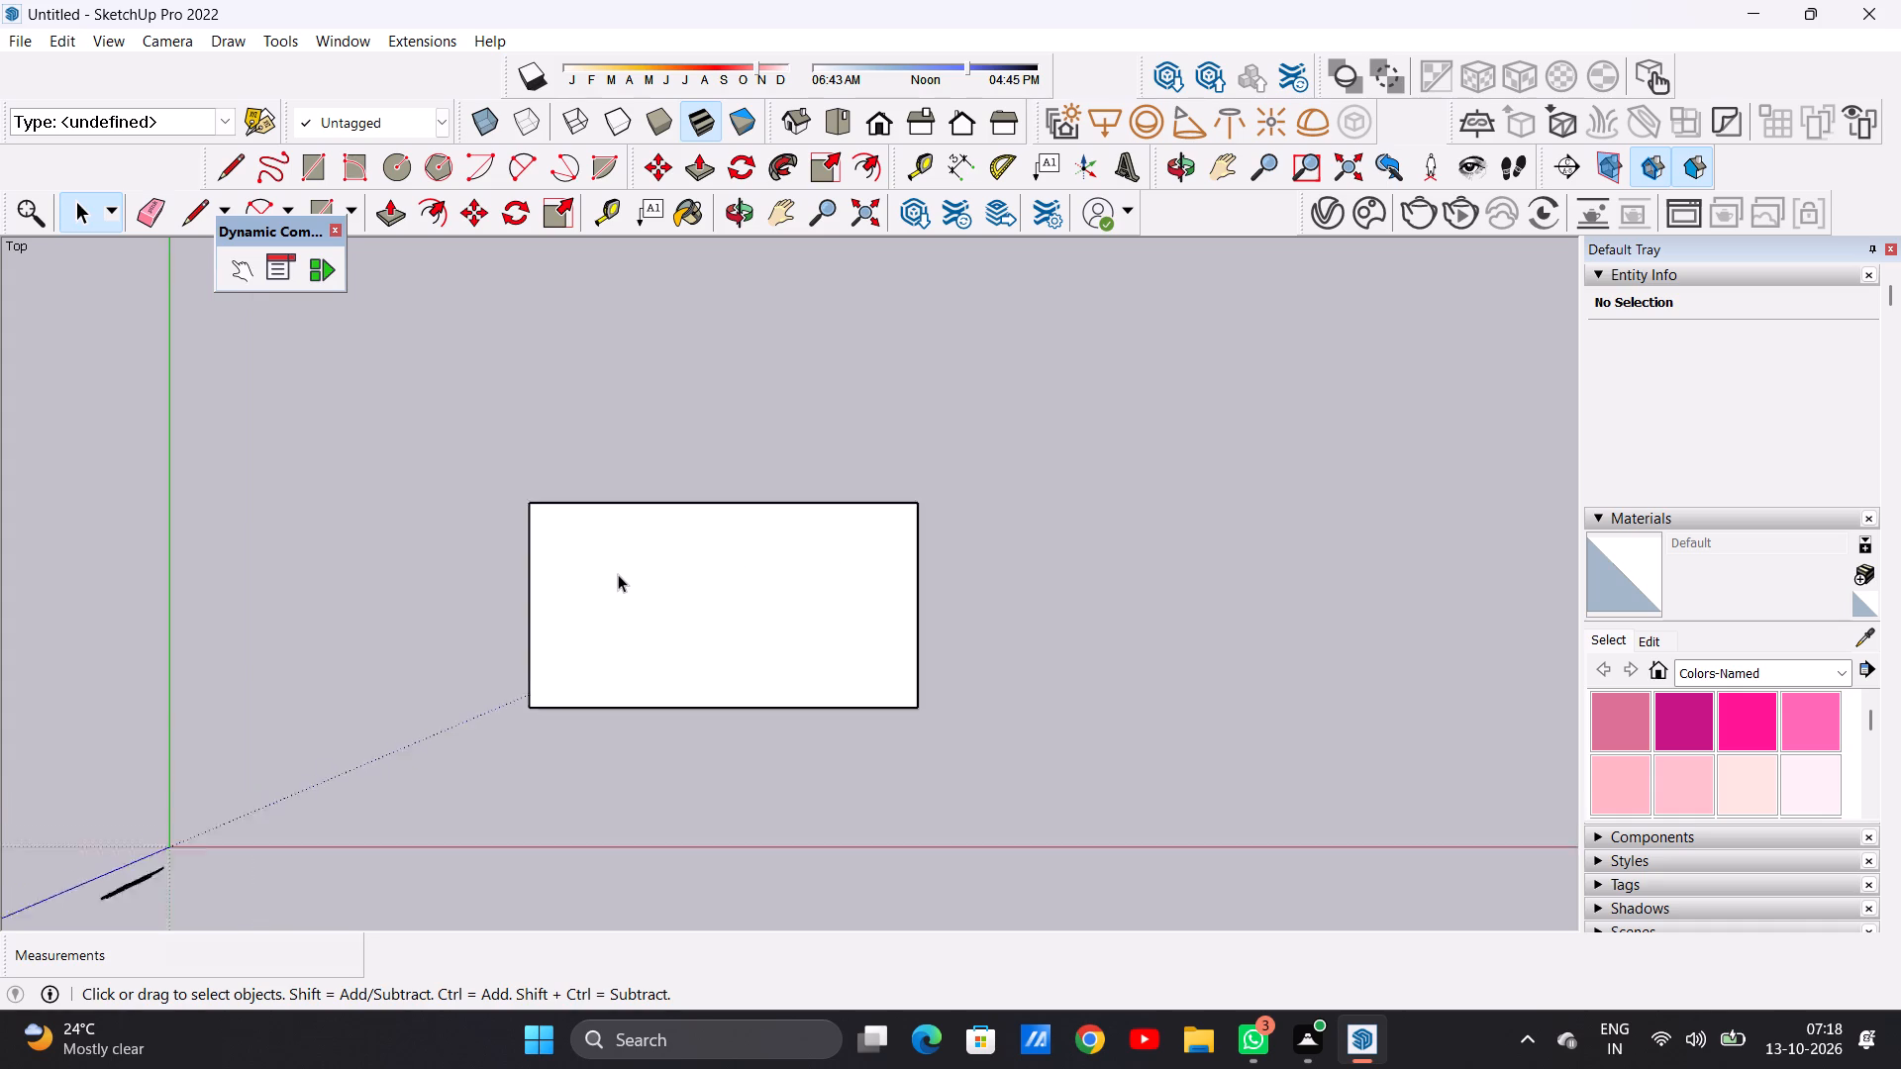
pyautogui.scroll(2, 618, 574)
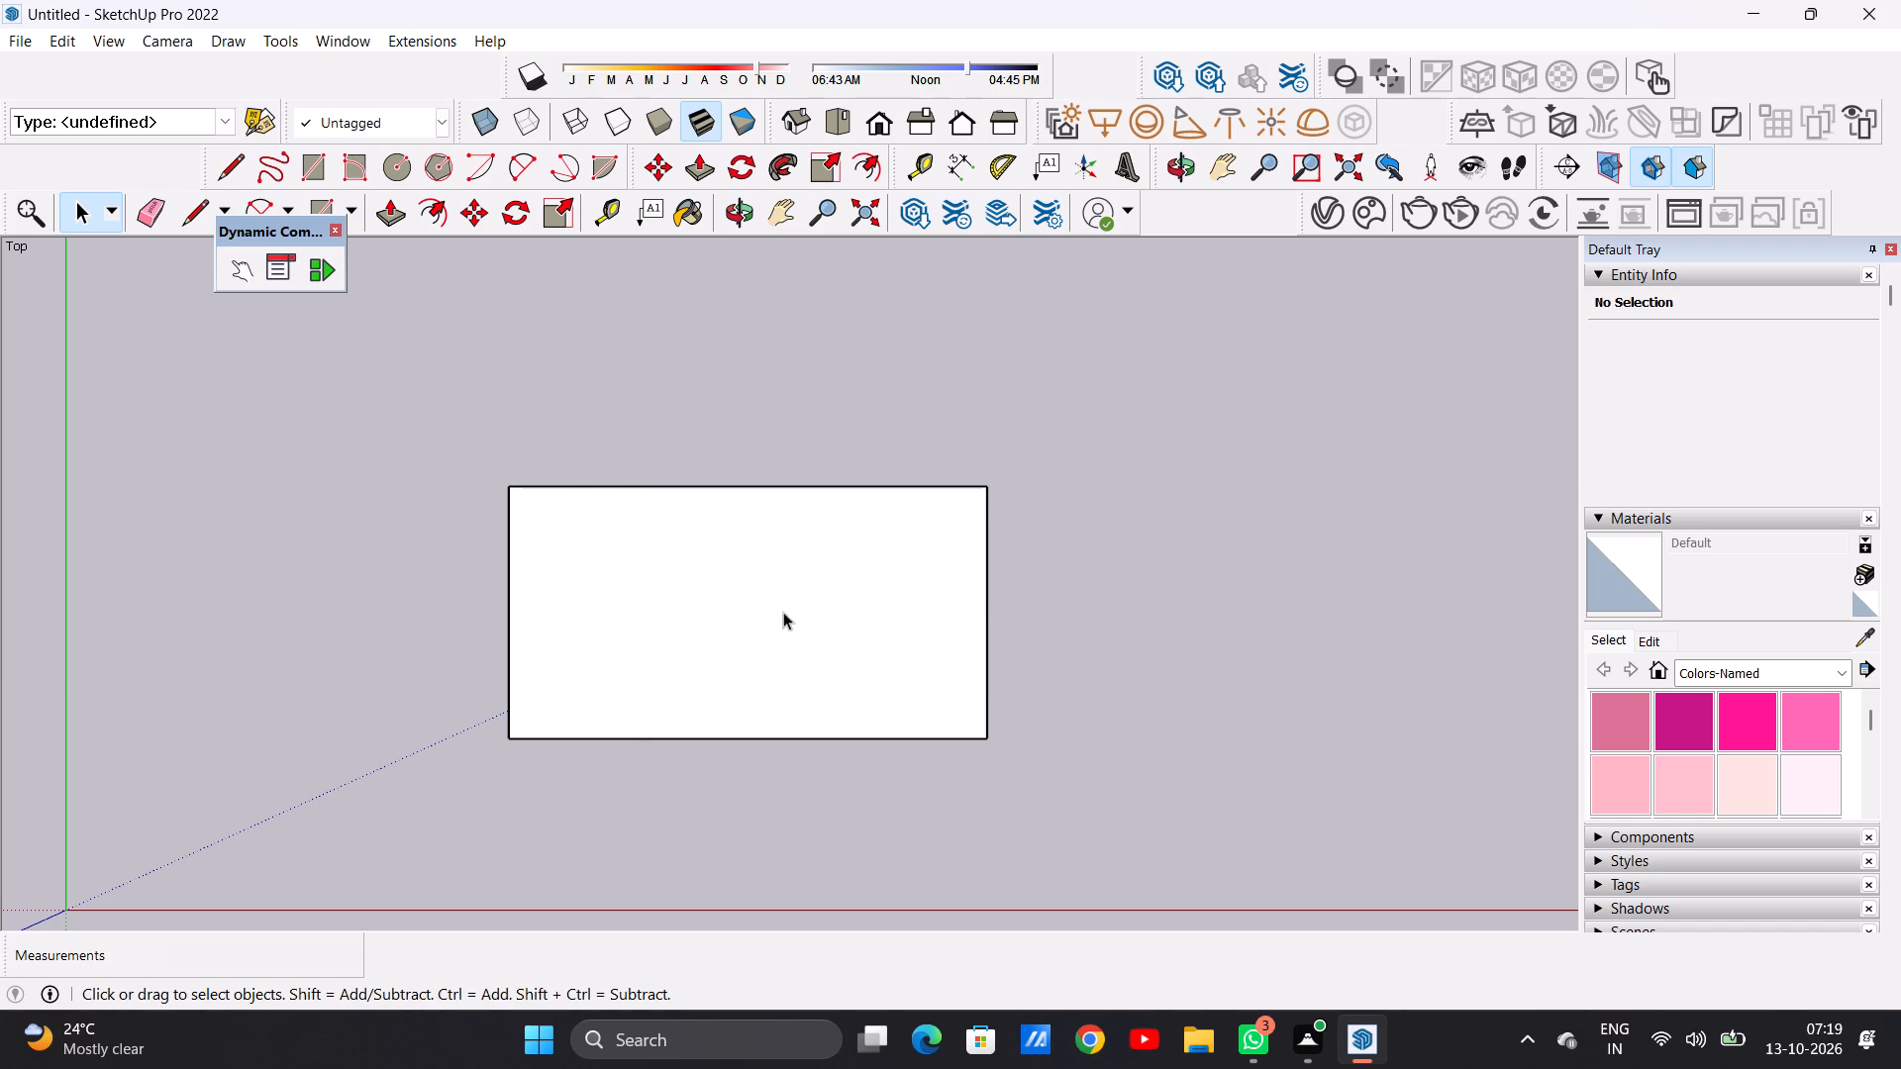
pyautogui.scroll(-6, 949, 586)
pyautogui.scroll(6, 775, 657)
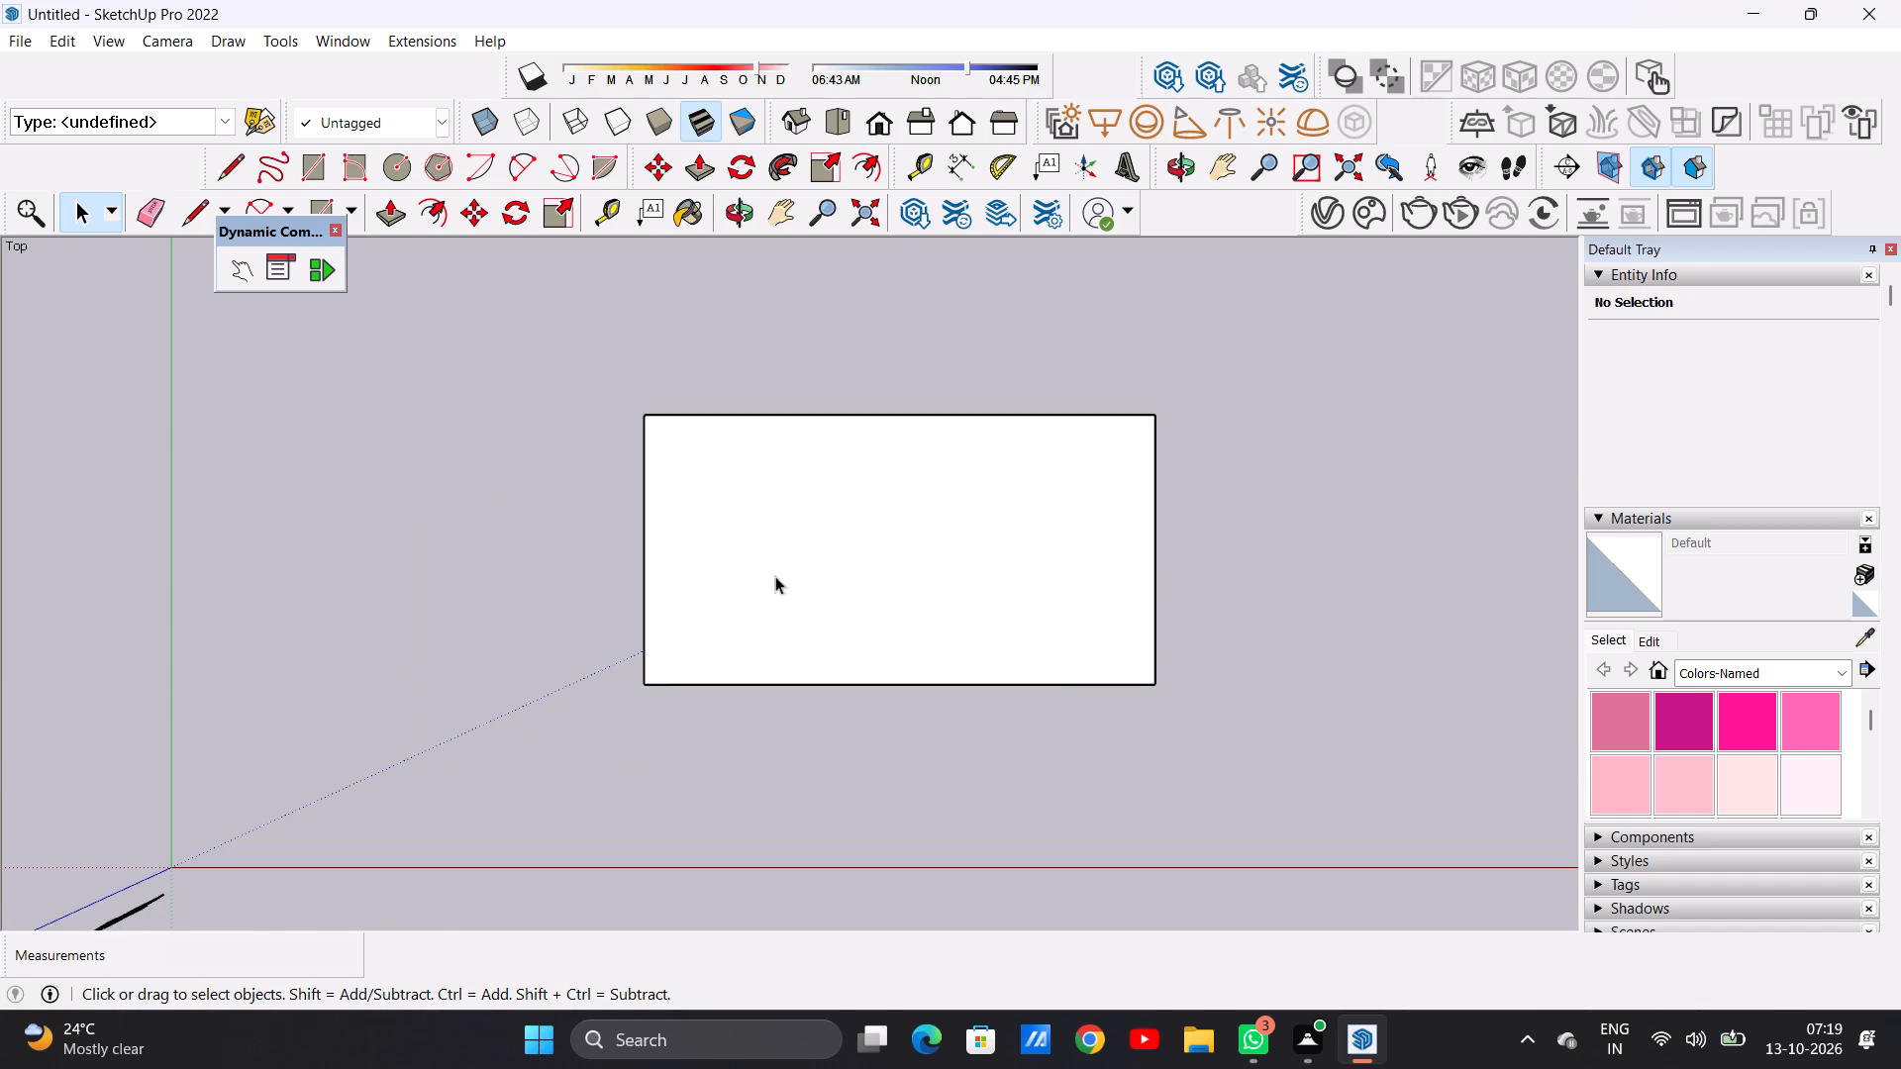
pyautogui.scroll(1, 789, 547)
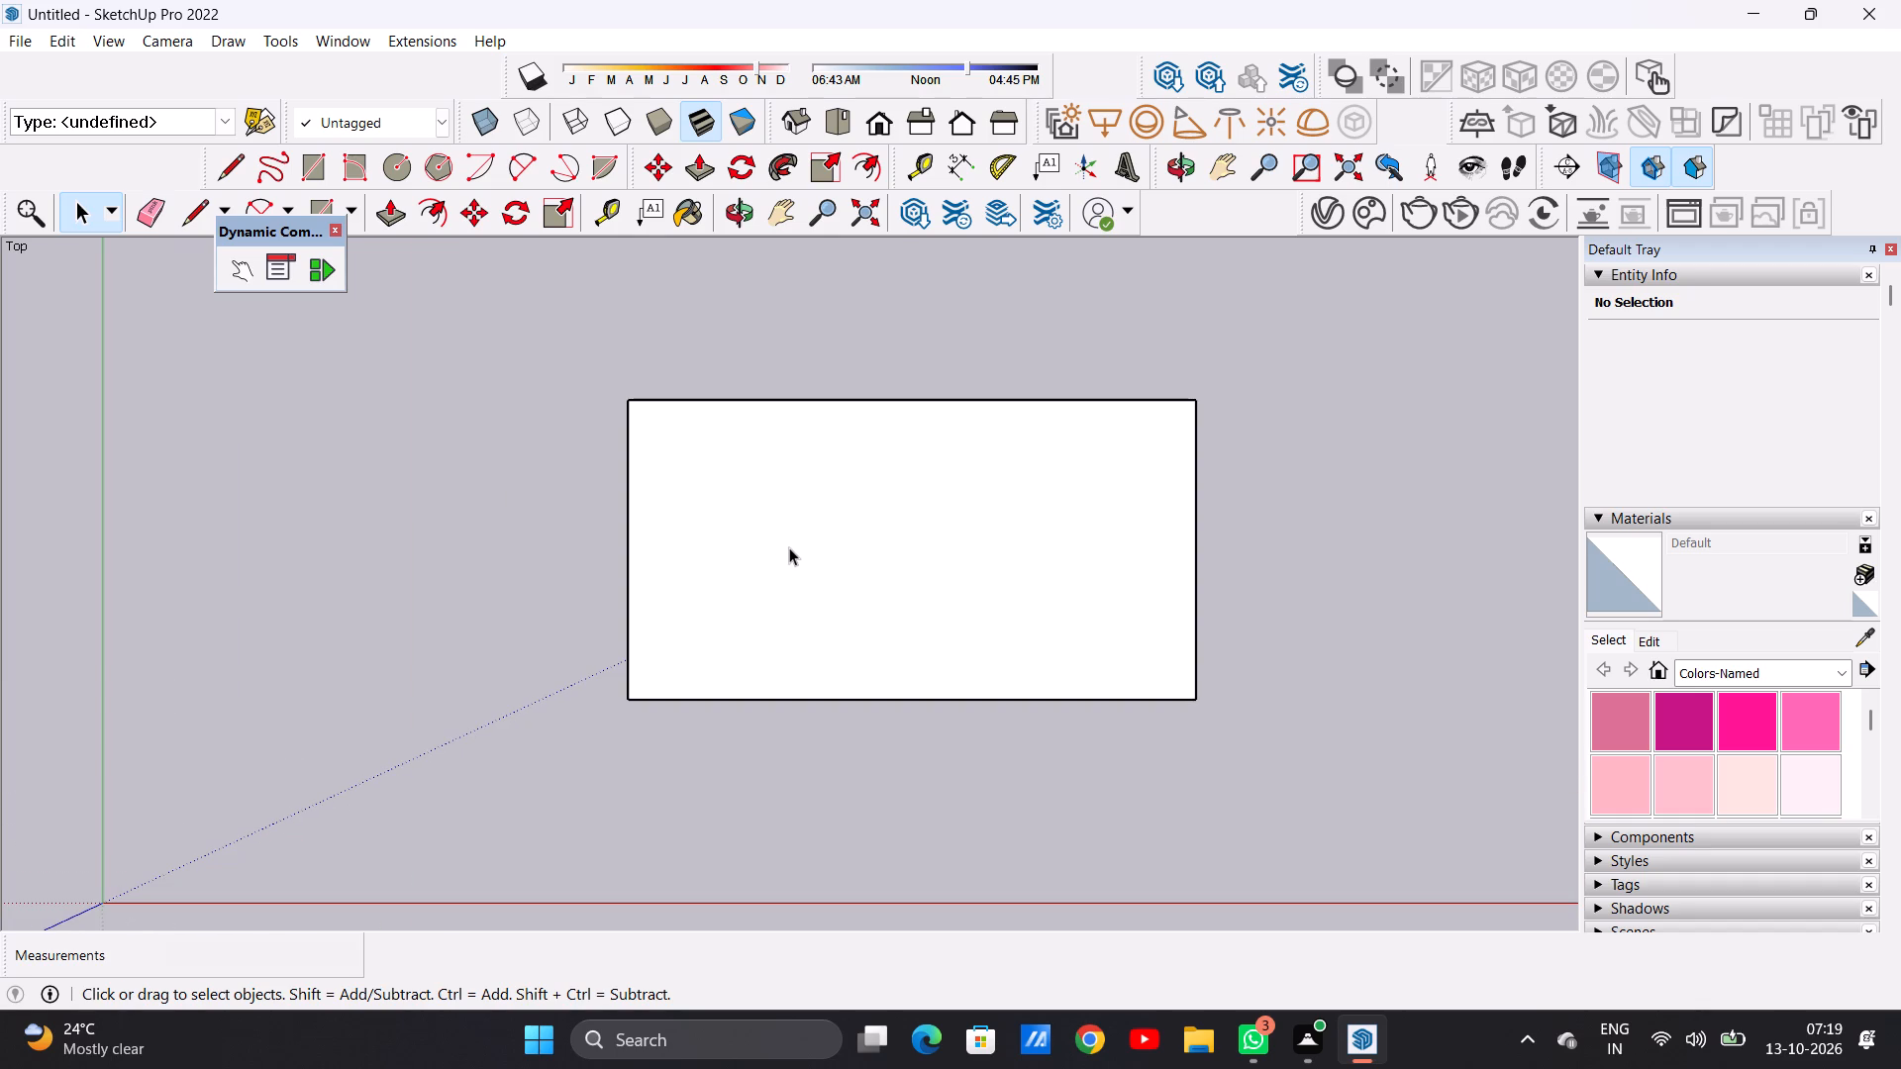
pyautogui.press('r')
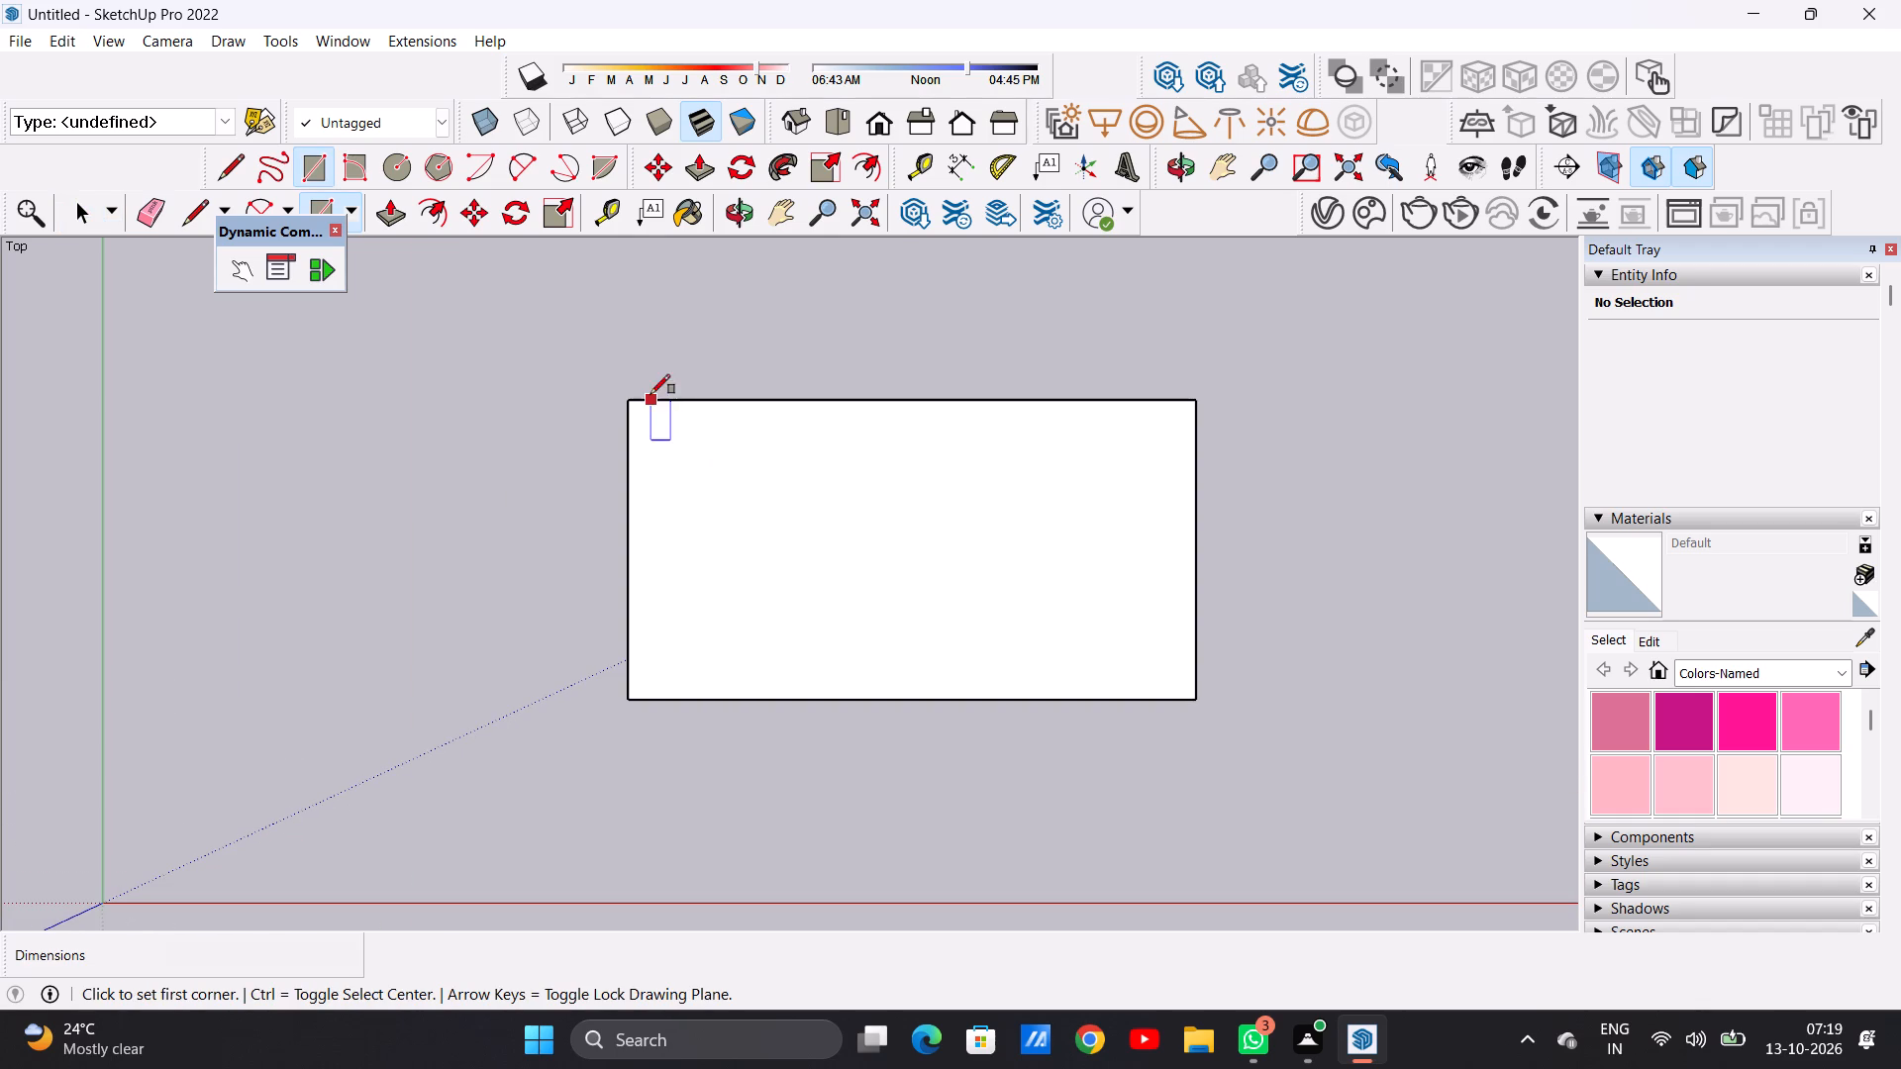
pyautogui.click(635, 409)
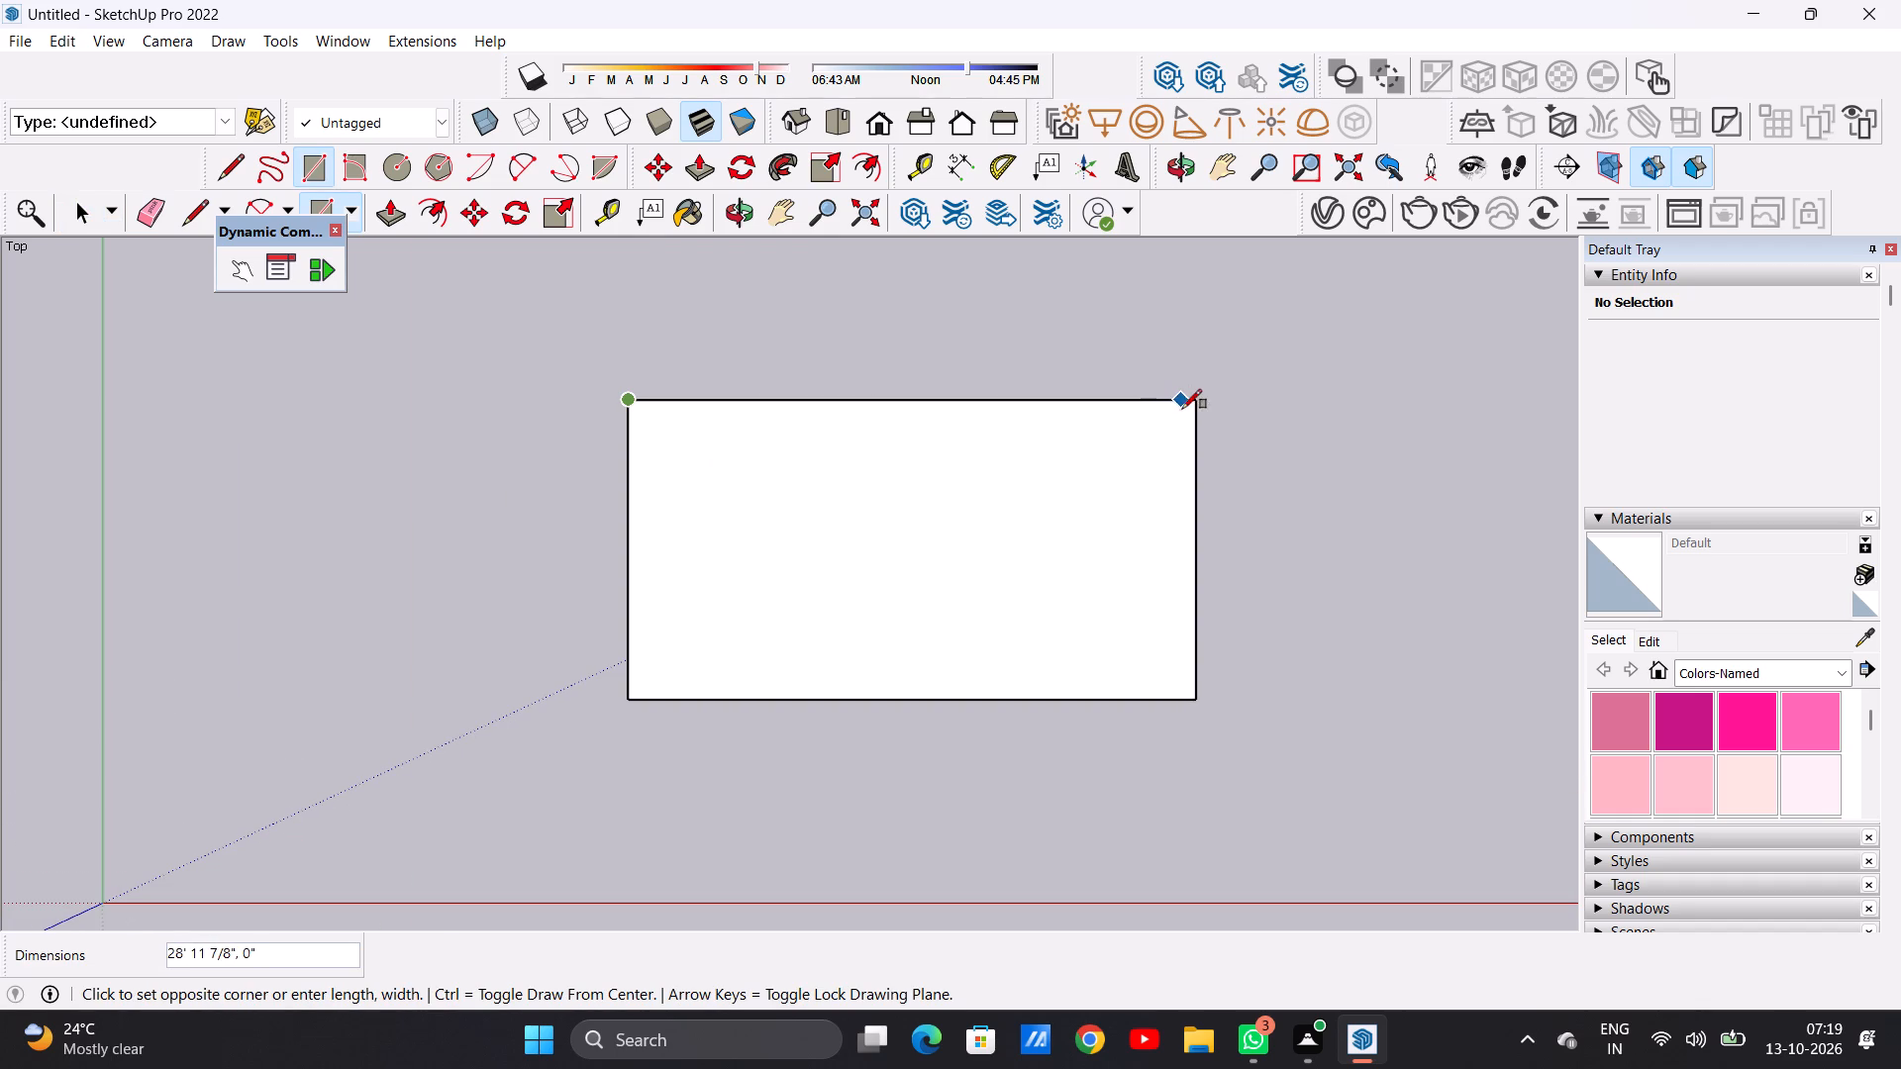
pyautogui.click(1192, 401)
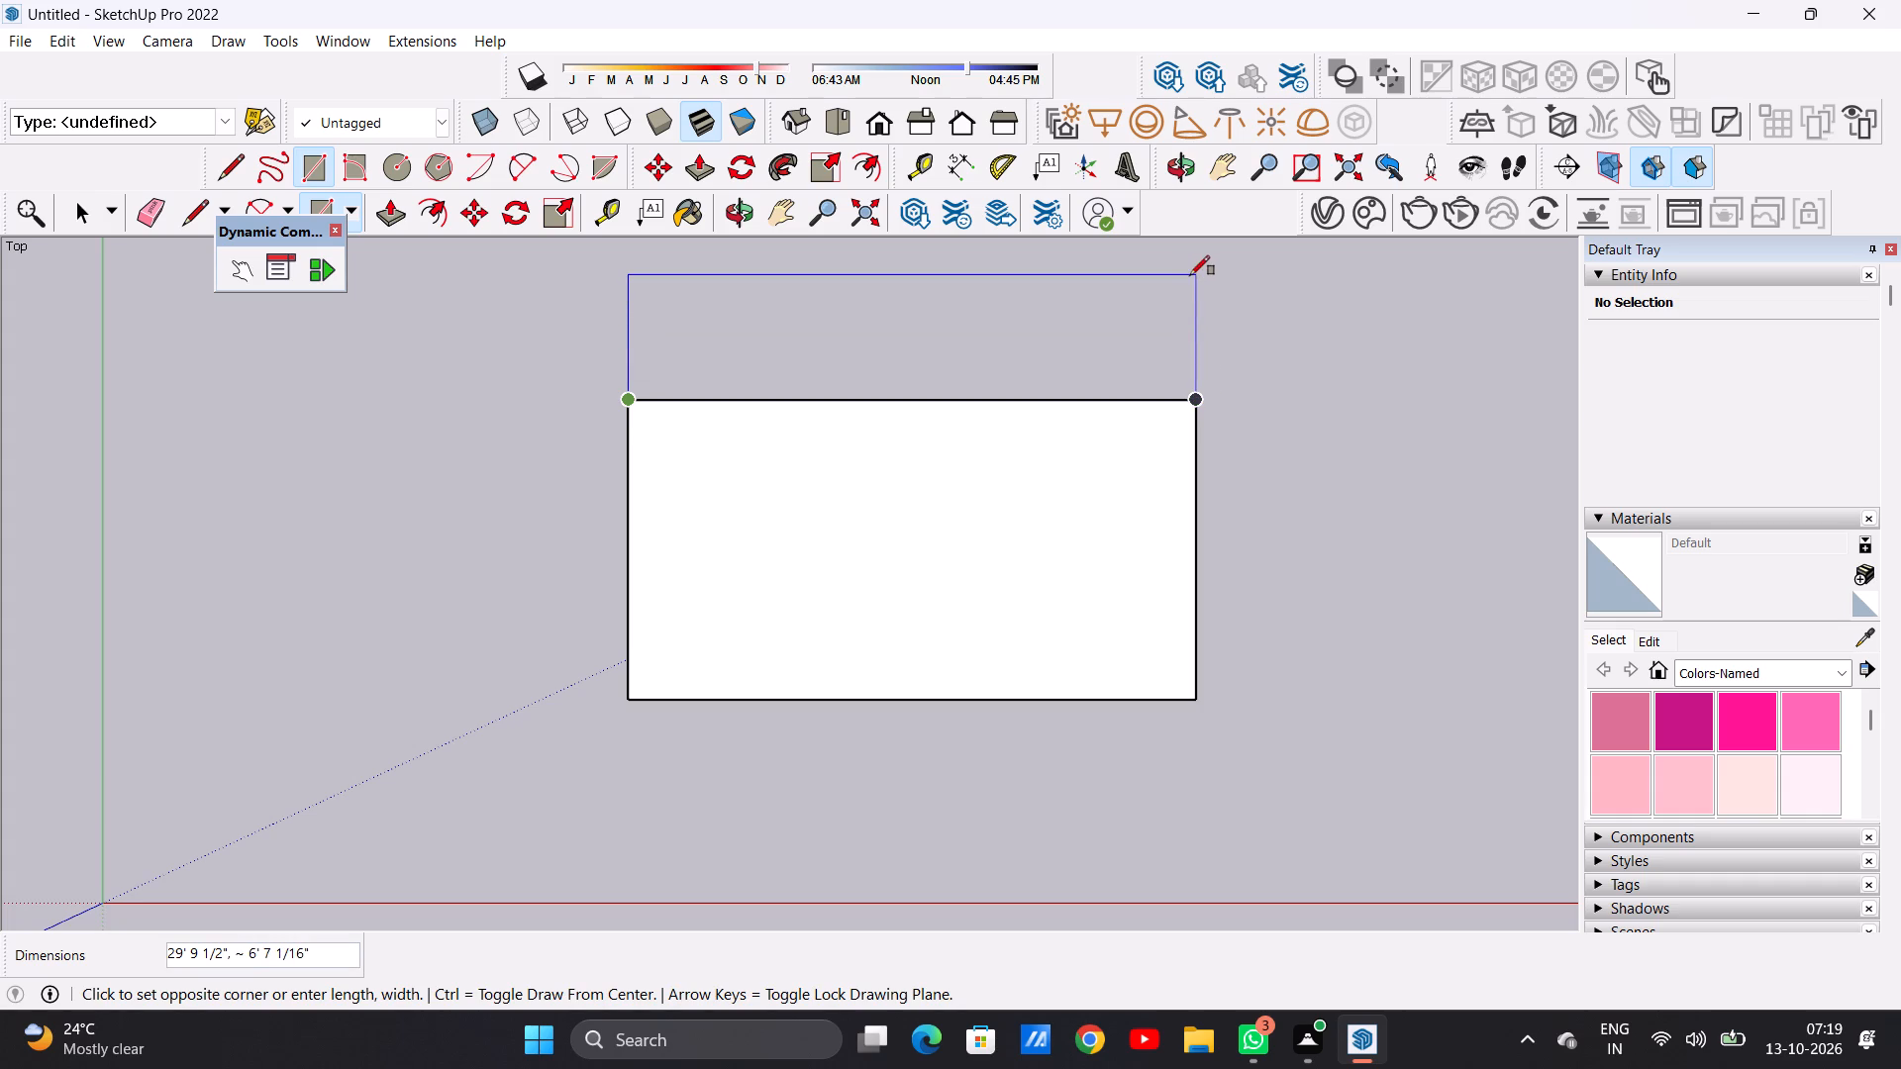
pyautogui.click(1201, 290)
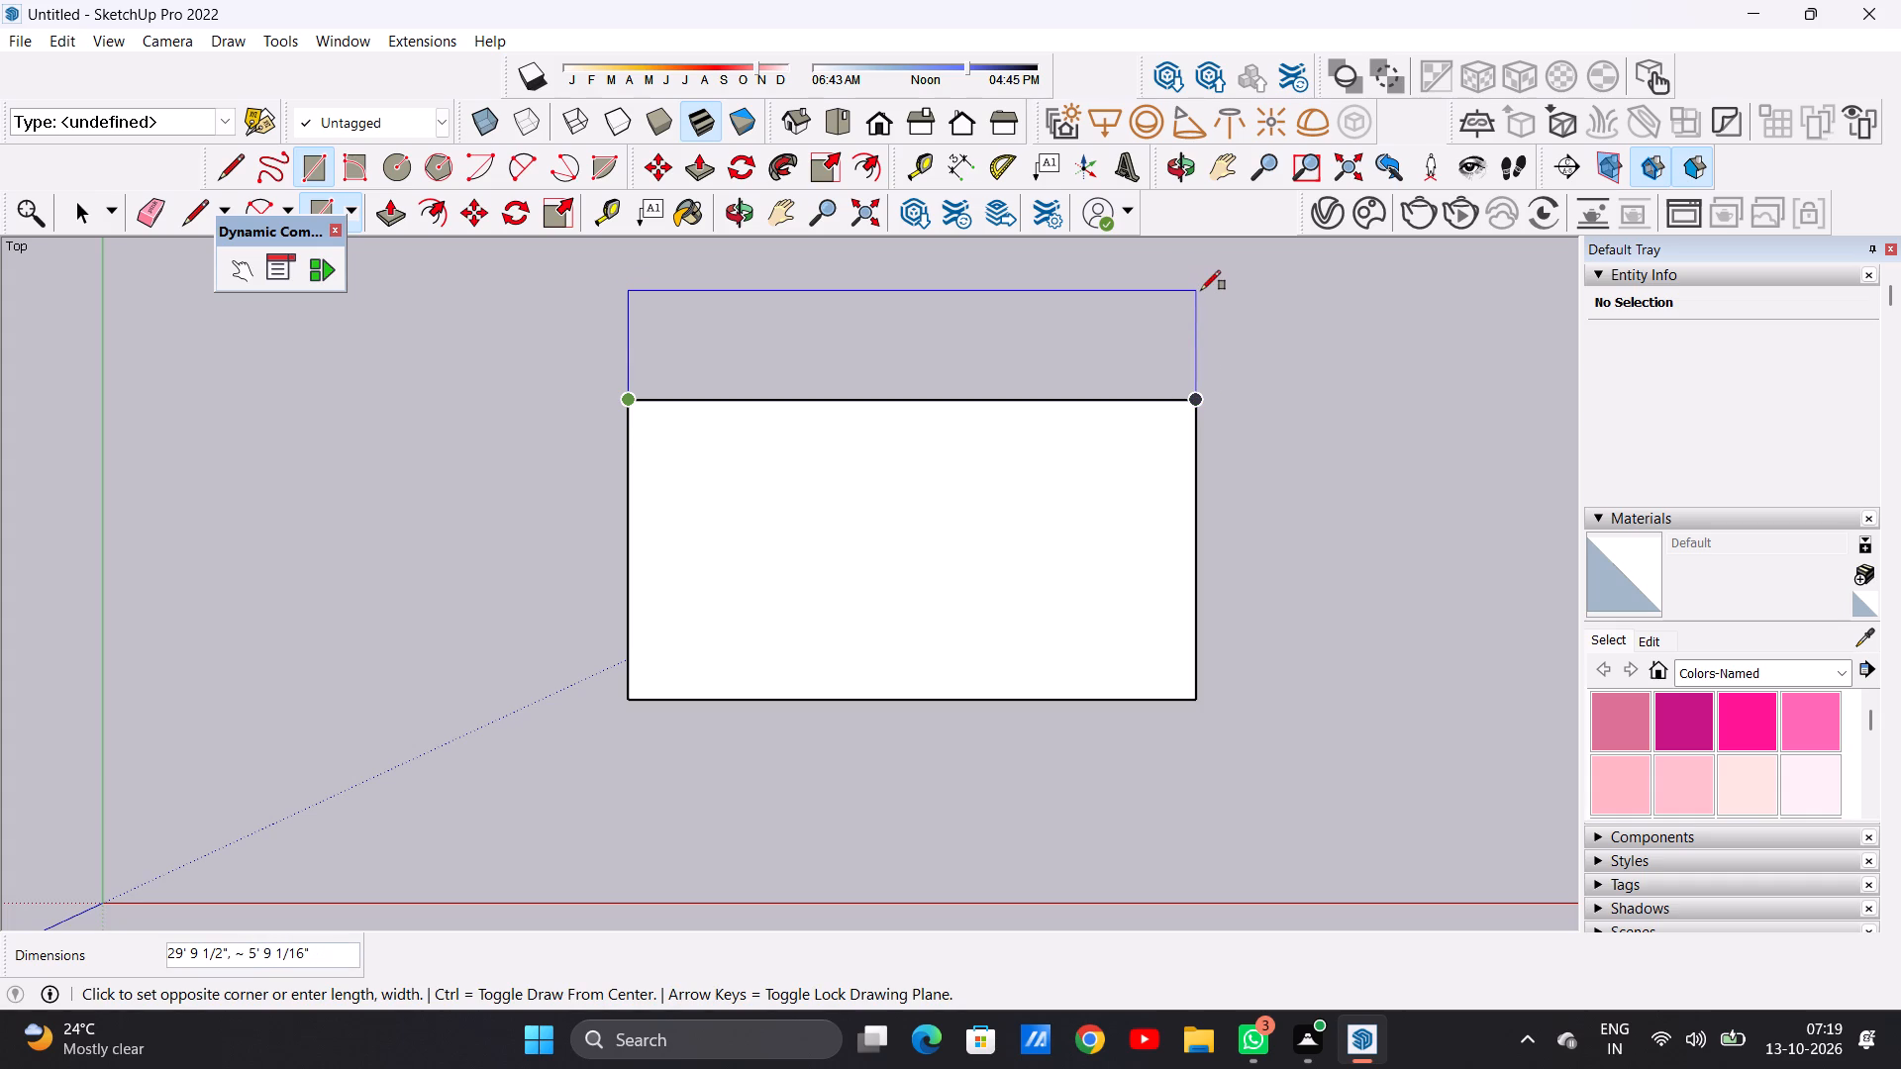
pyautogui.press('space')
pyautogui.press('e')
pyautogui.moveTo(1068, 382); pyautogui.dragTo(1064, 410)
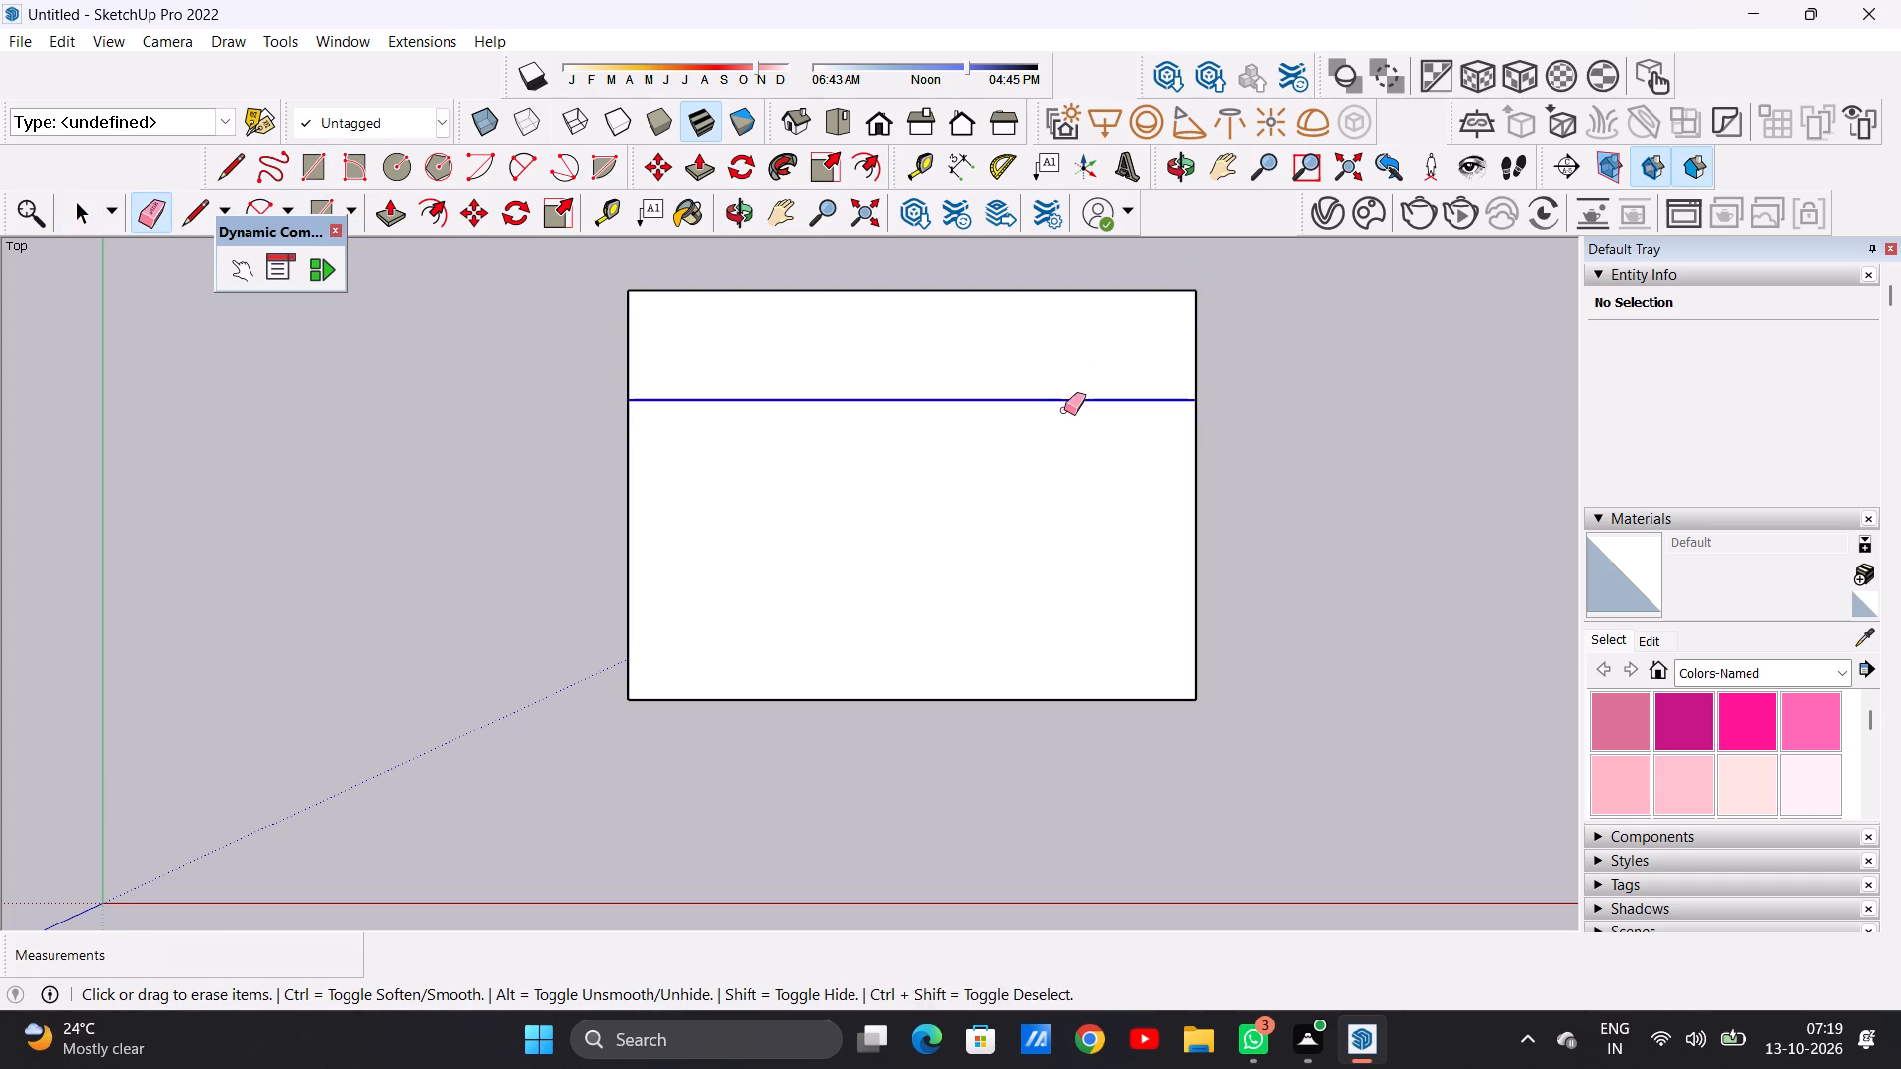
pyautogui.moveTo(1064, 410); pyautogui.dragTo(1062, 423)
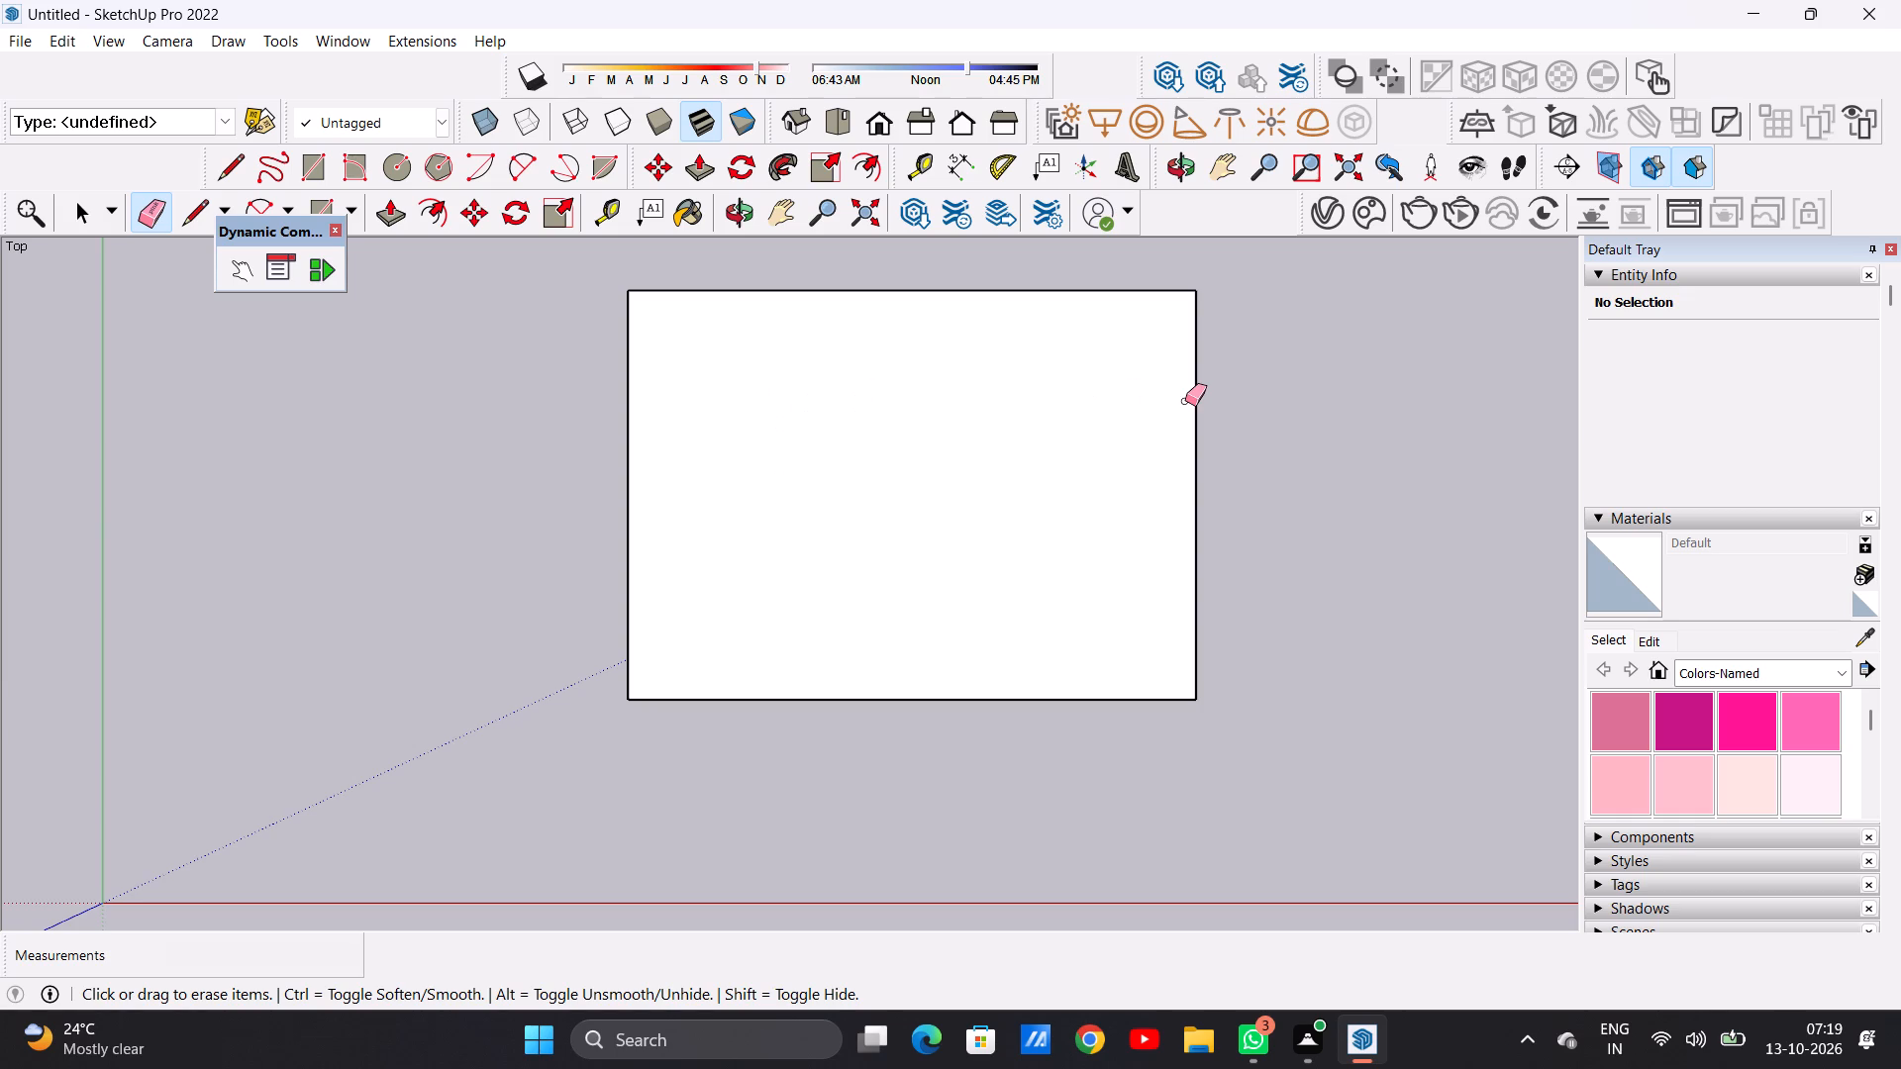
# Extend the face with a full-depth strip about 6' 10" wide along the short edge farther from the origin, and erase the dividing line.
pyautogui.scroll(-3, 1059, 637)
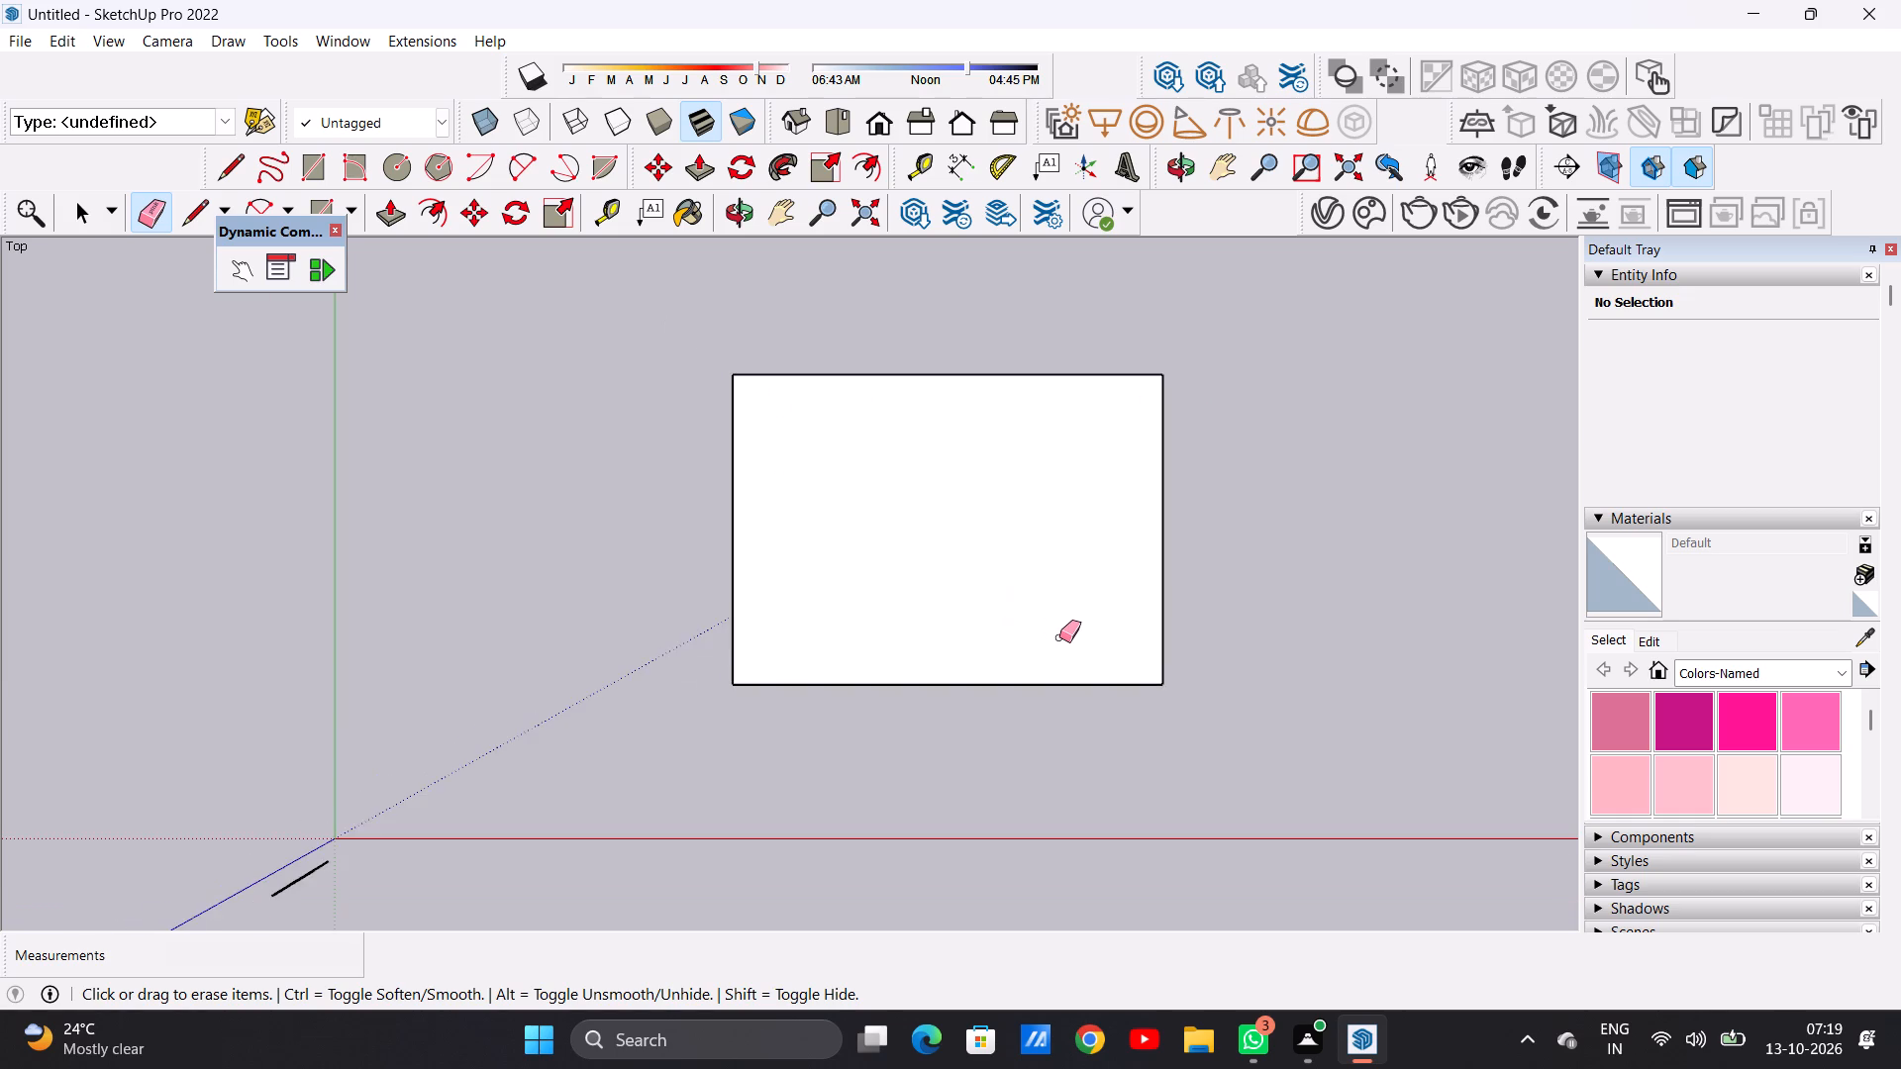
pyautogui.scroll(6, 1053, 623)
pyautogui.scroll(-3, 1053, 644)
pyautogui.press('space')
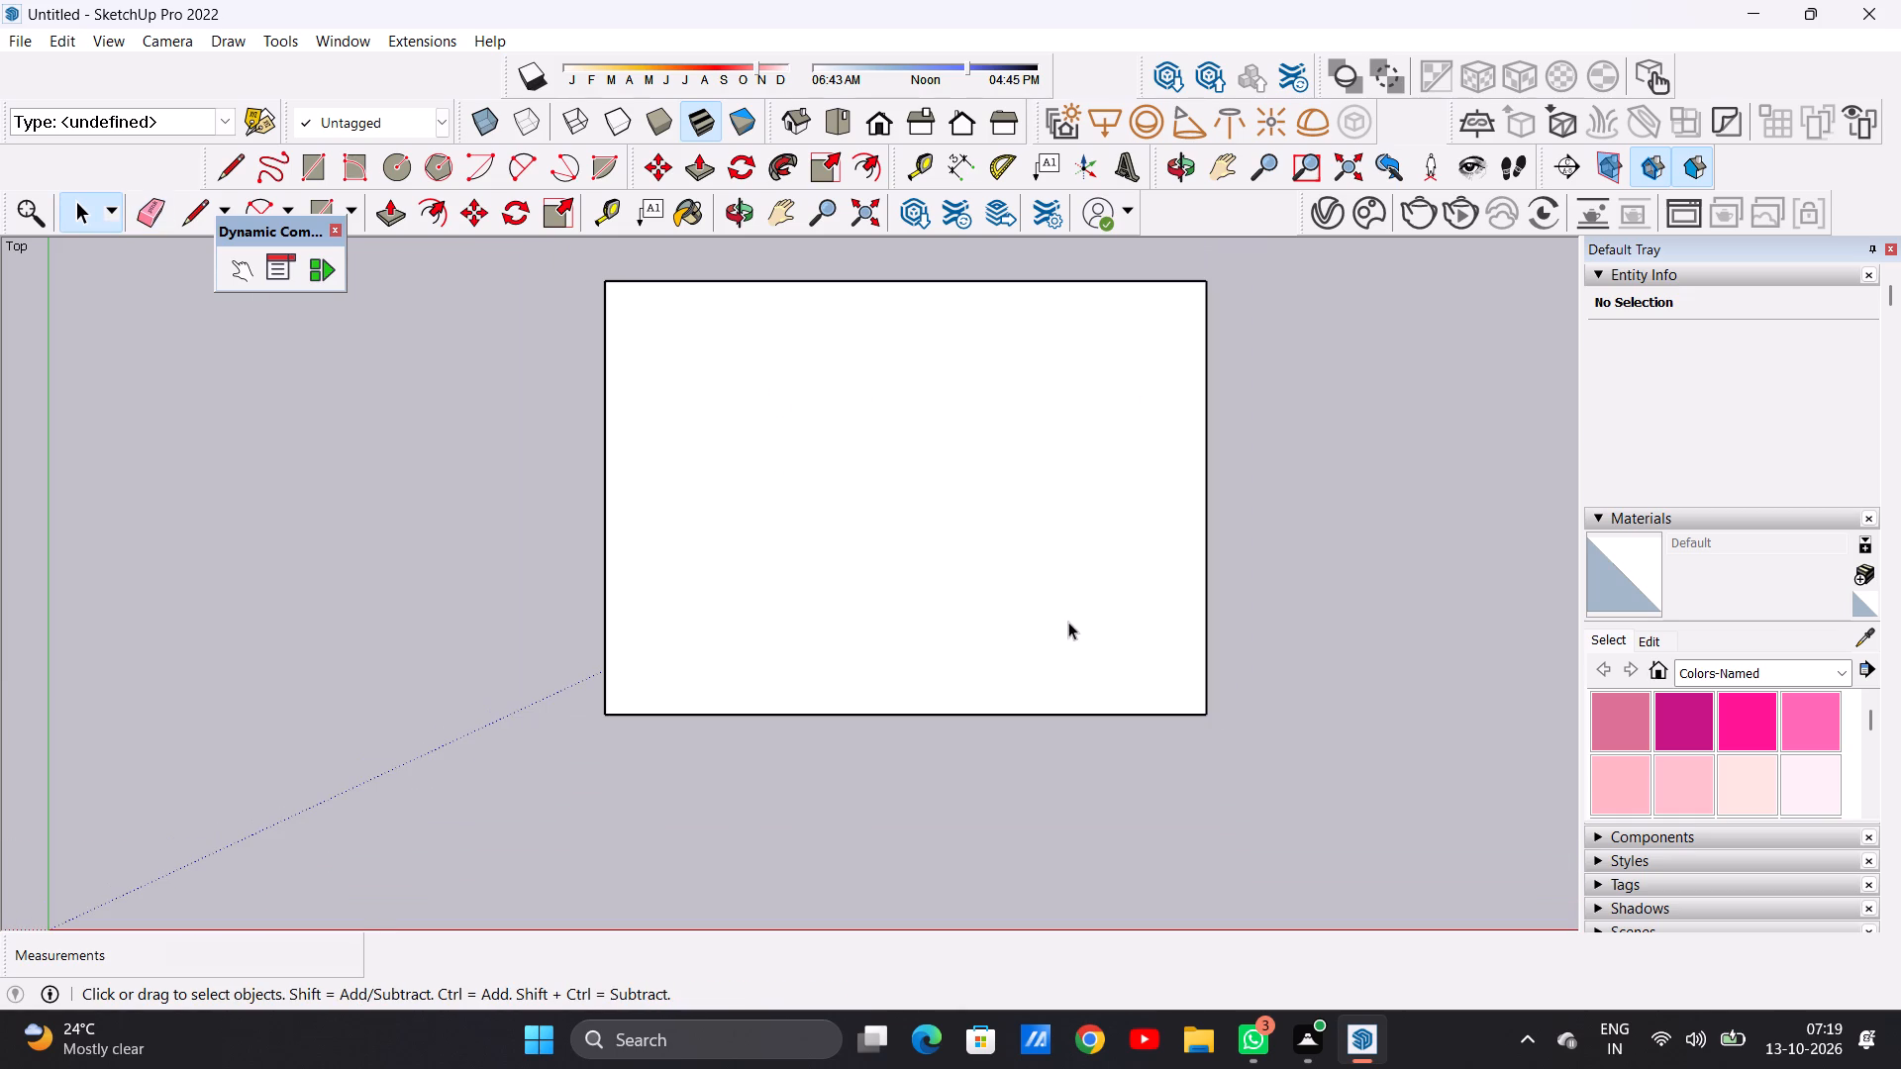
pyautogui.press('r')
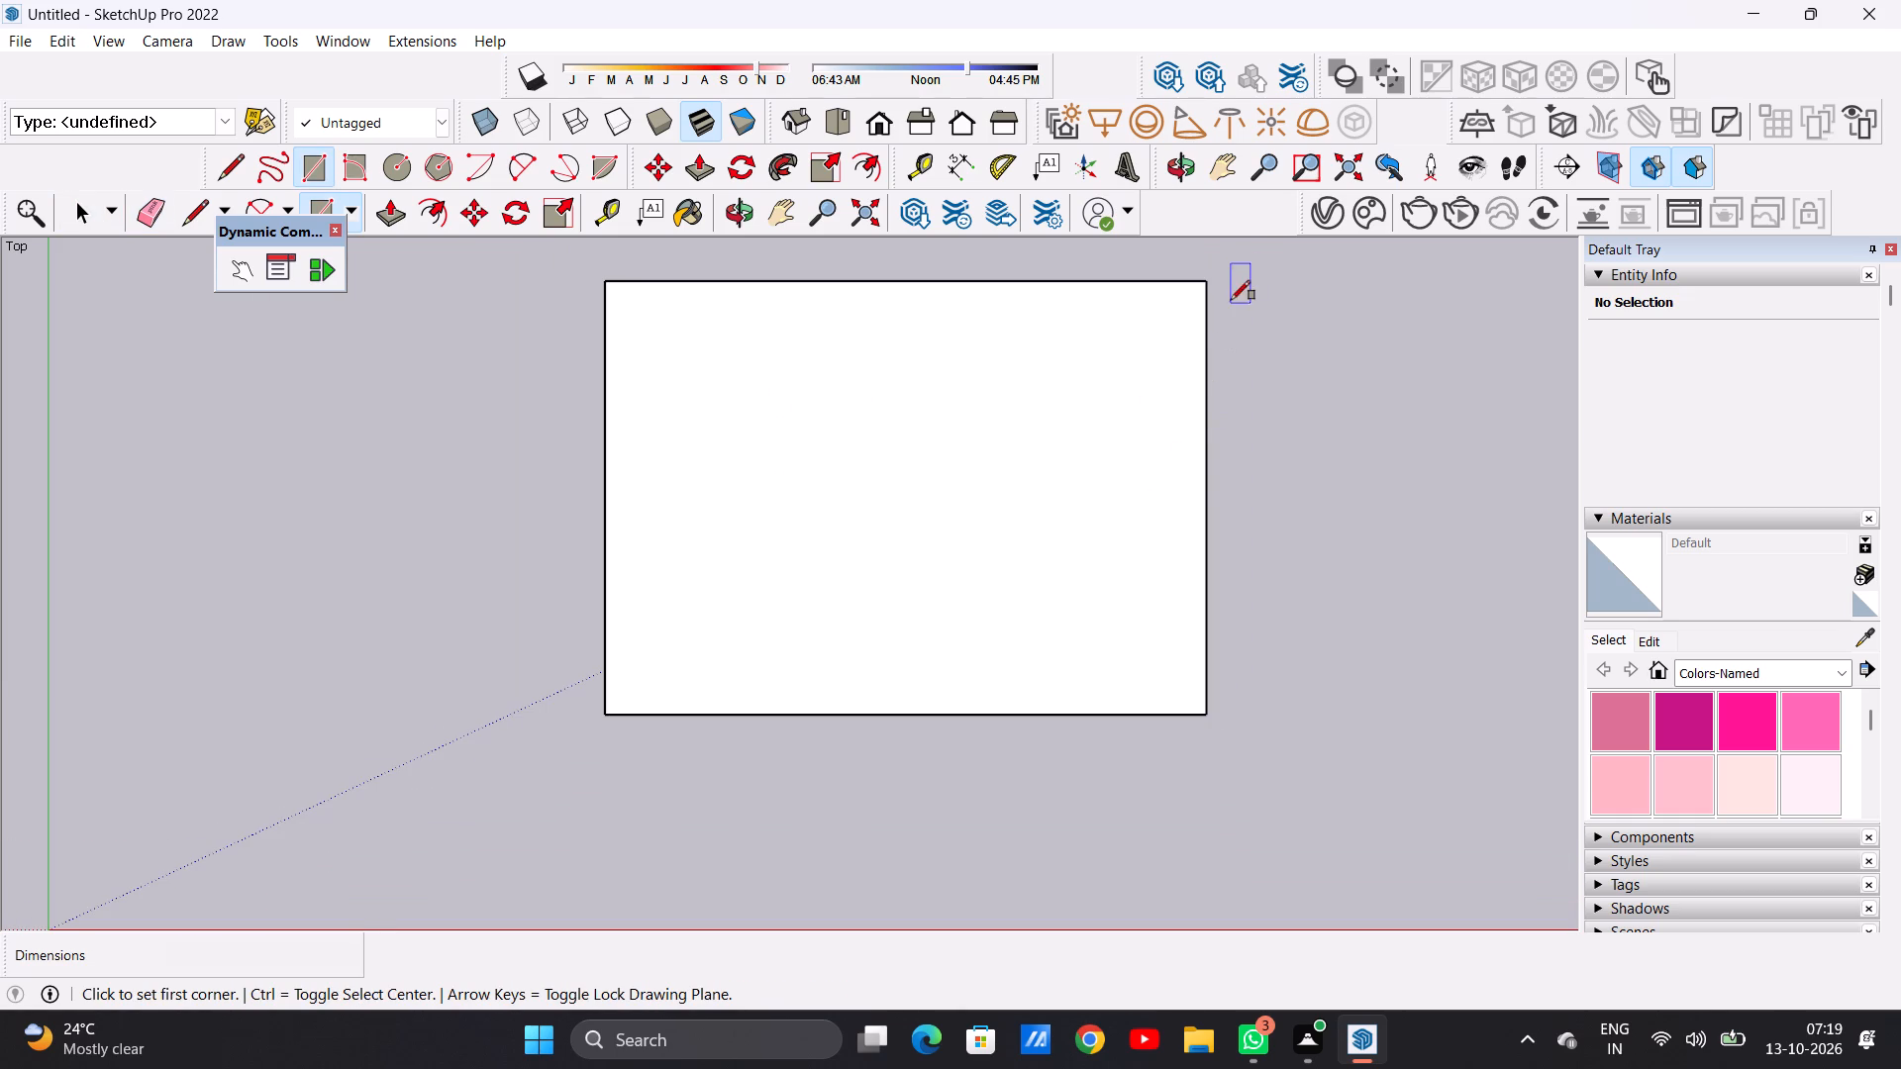
pyautogui.click(1212, 284)
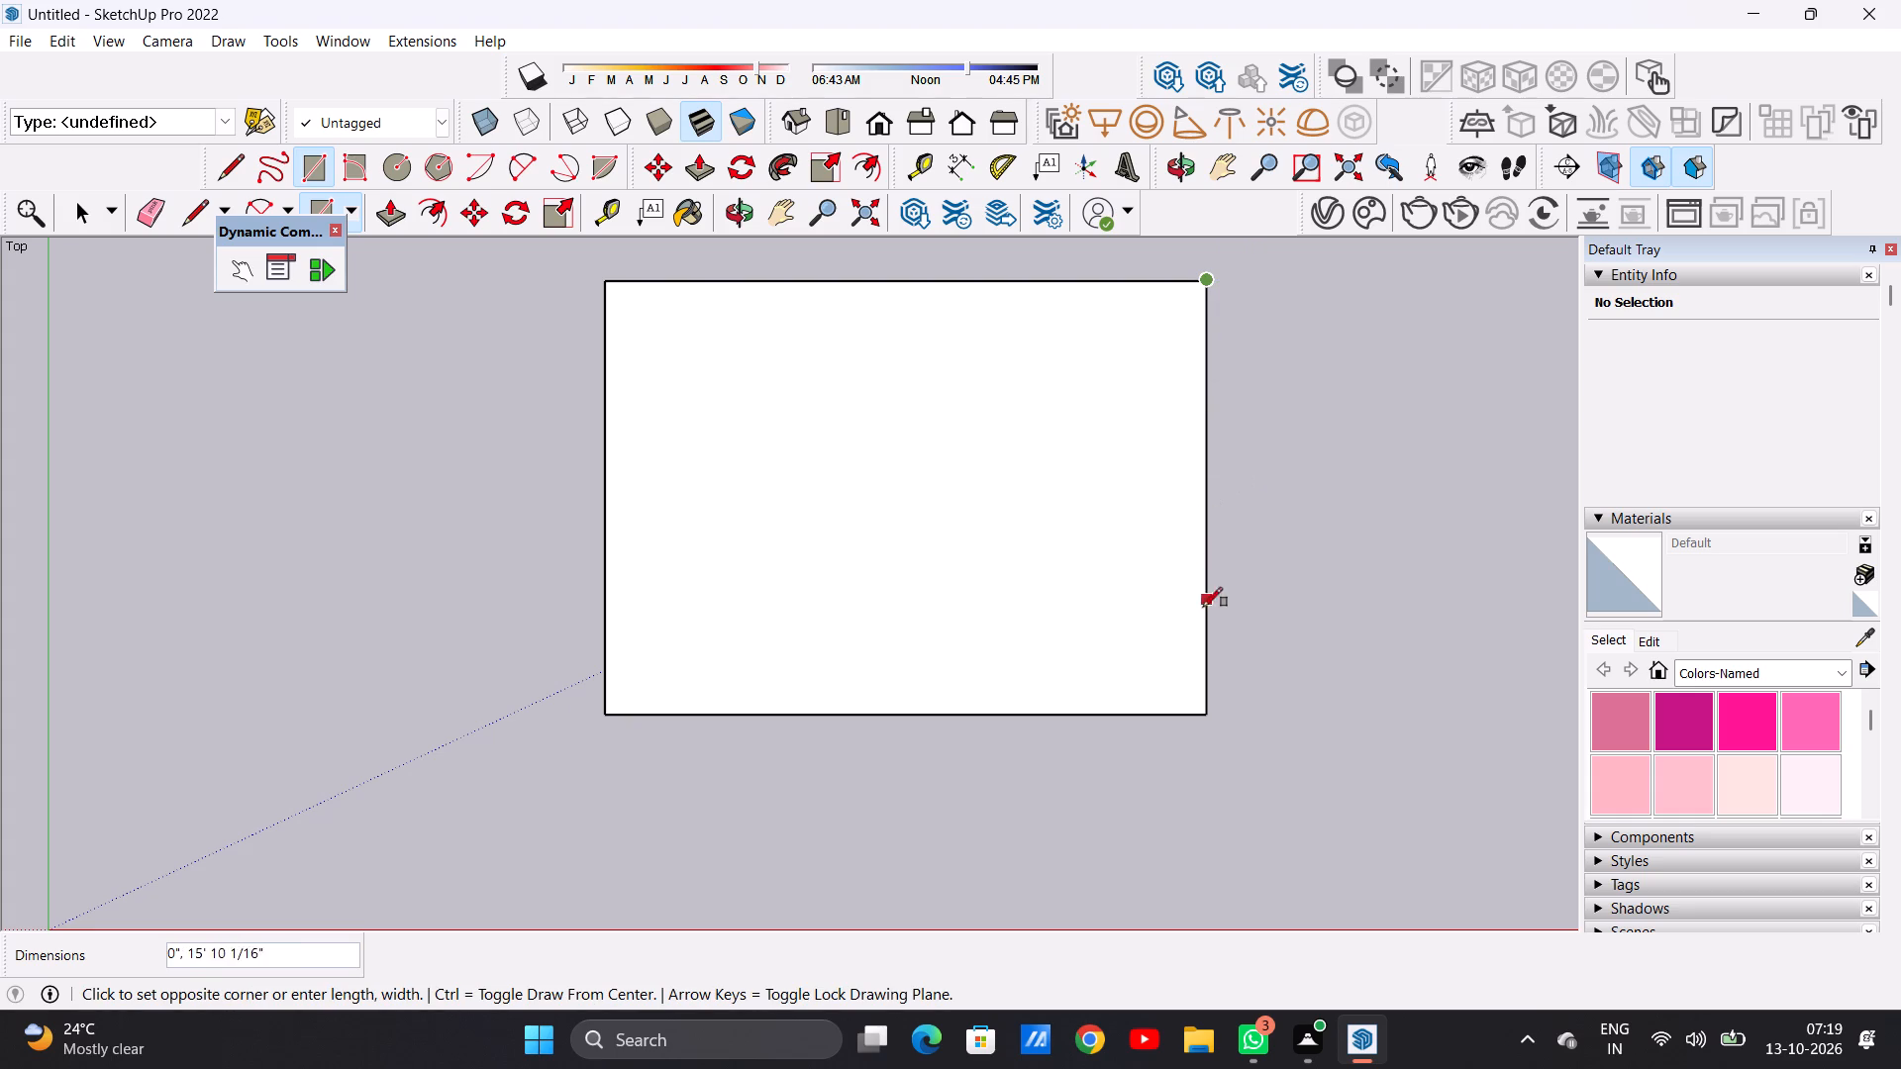
pyautogui.click(1208, 708)
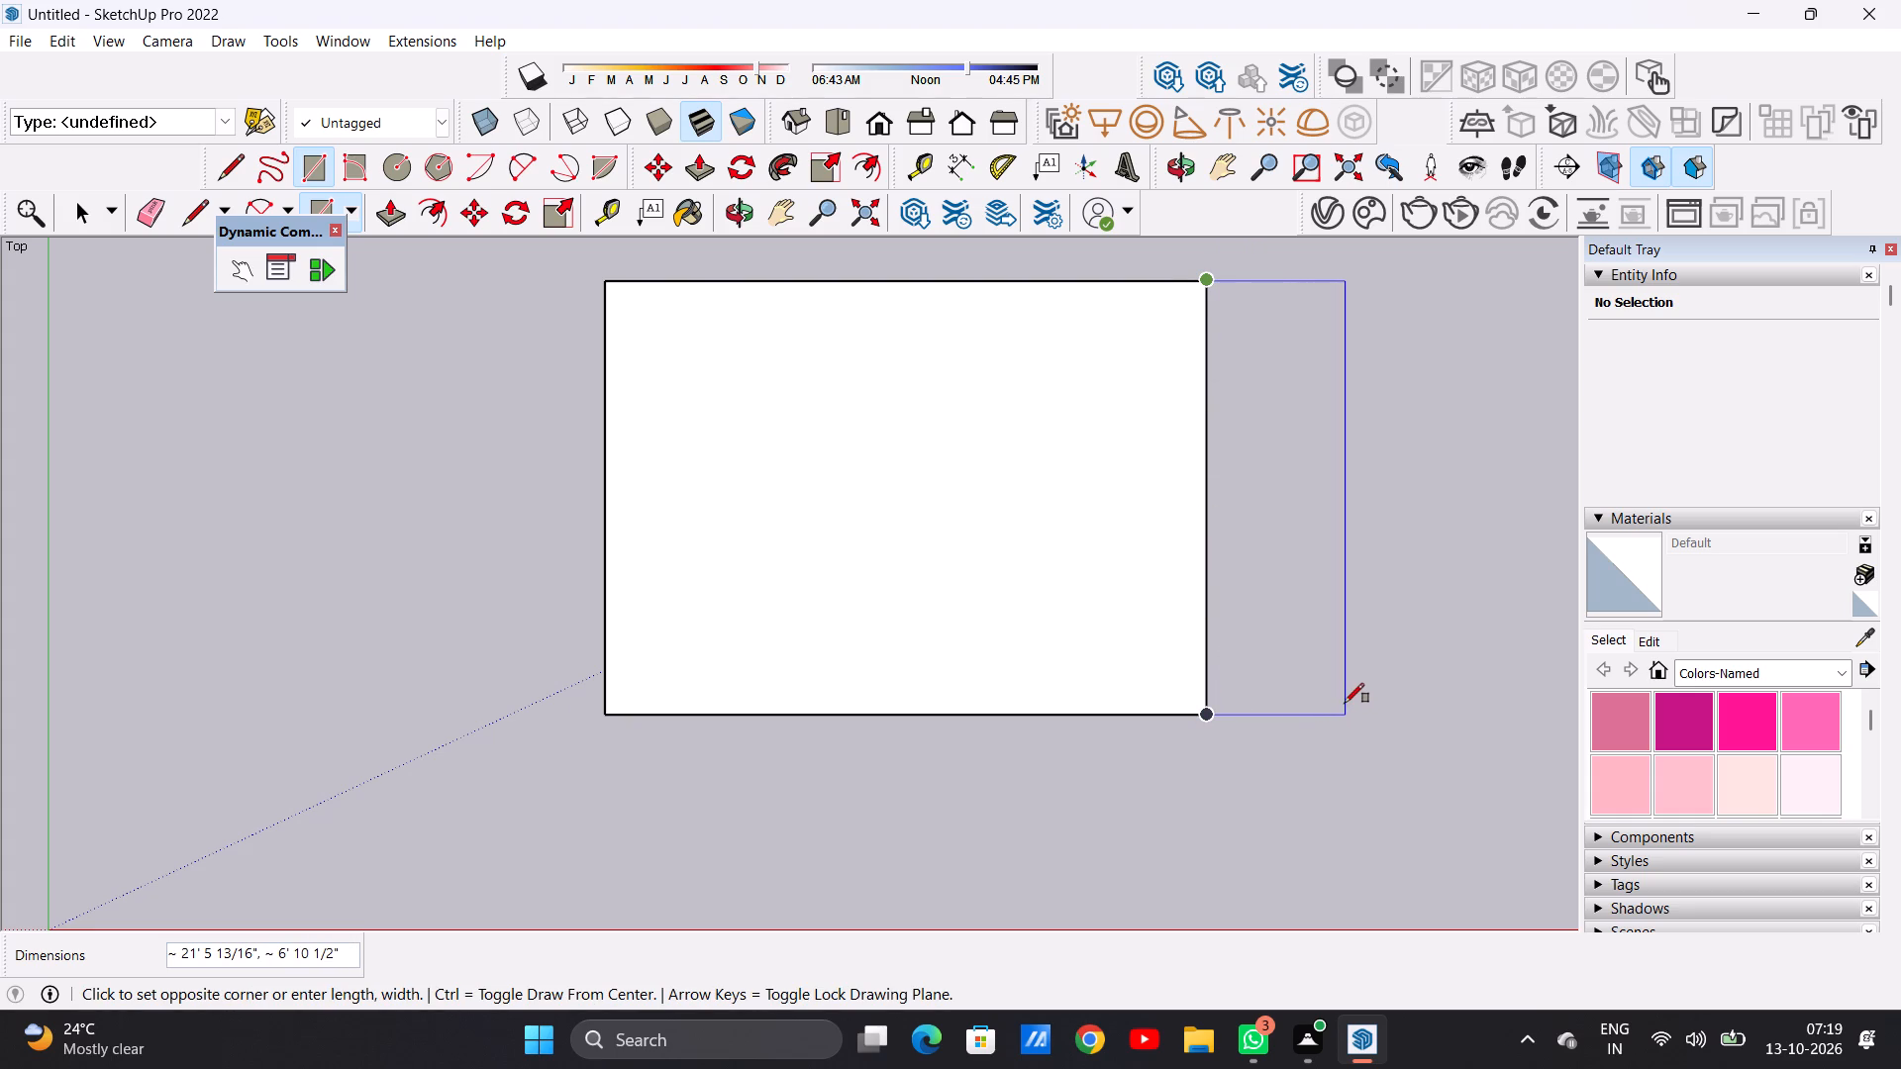
pyautogui.click(1345, 703)
pyautogui.press('space')
pyautogui.press('e')
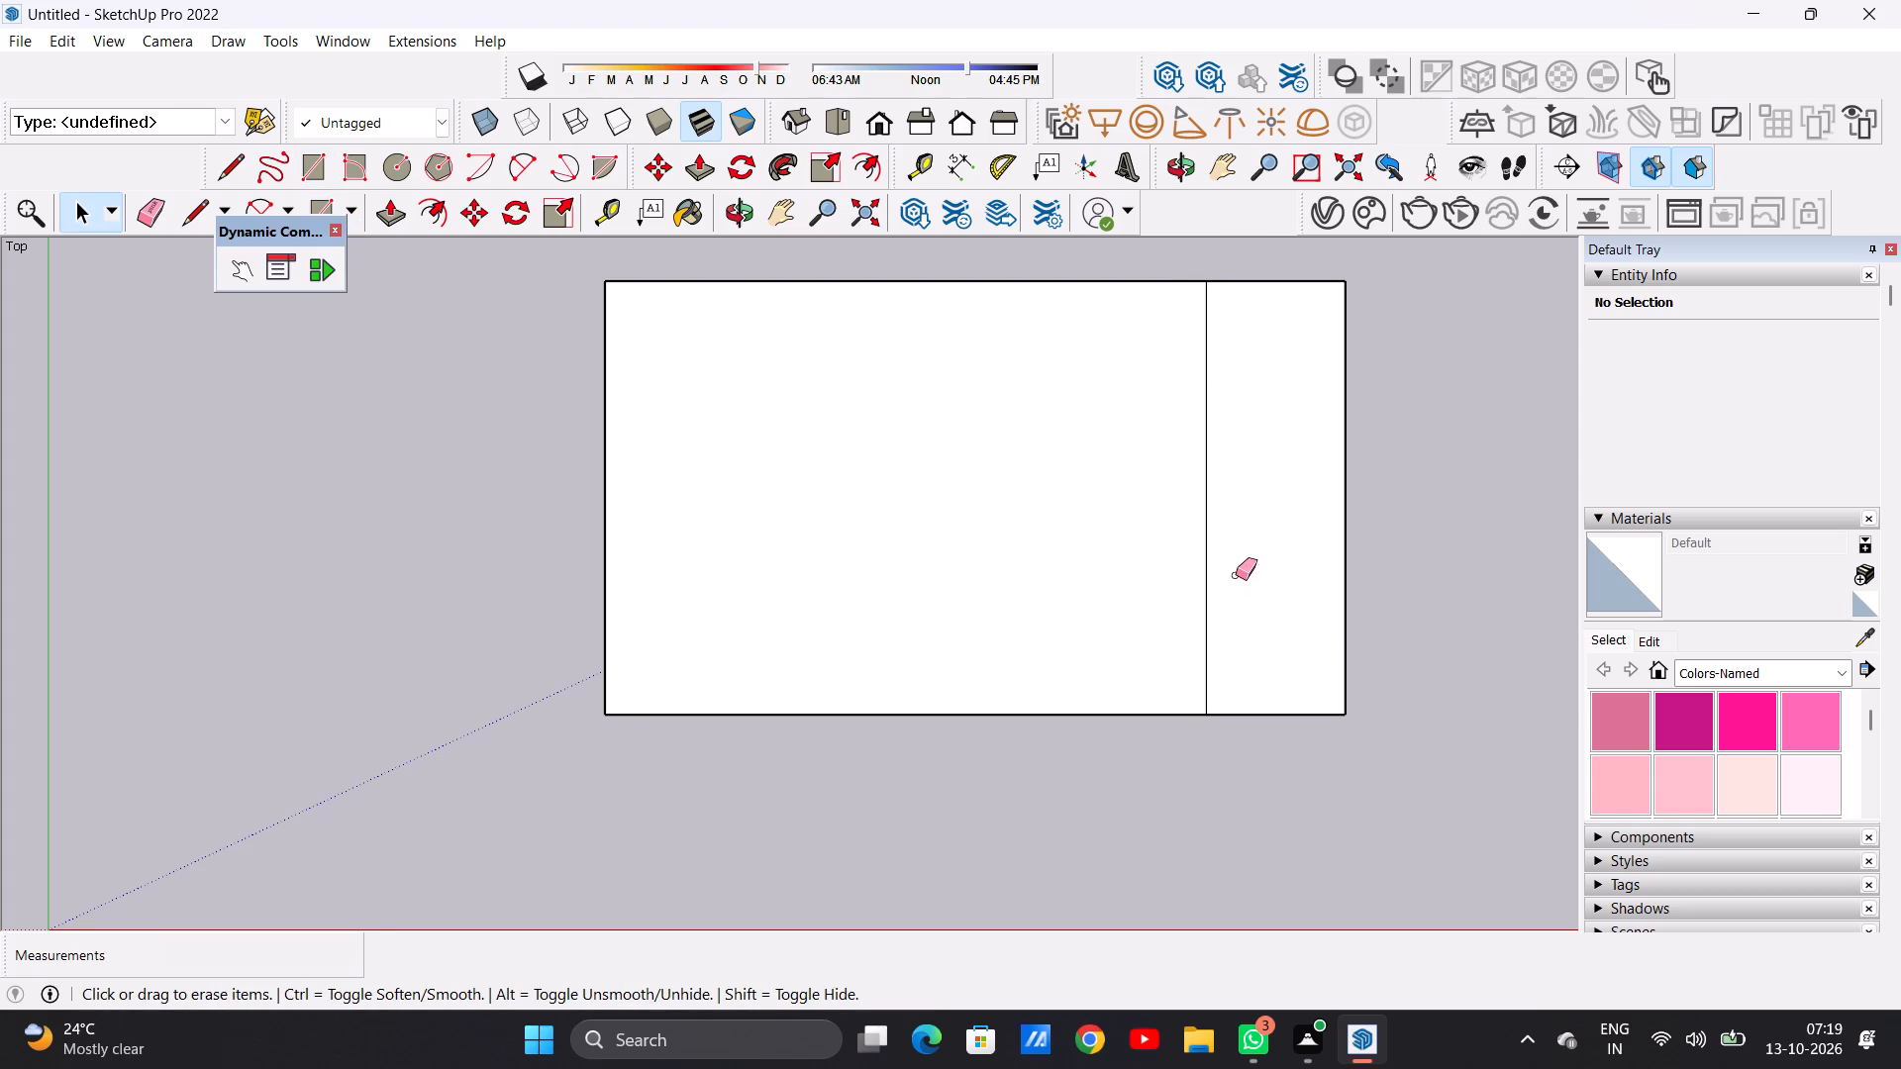
pyautogui.moveTo(1234, 573); pyautogui.dragTo(1151, 583)
pyautogui.press('space')
# Extrude the rectangular base face upward by 10' with Push/Pull to form a solid box.
pyautogui.scroll(-9, 940, 673)
pyautogui.moveTo(948, 707); pyautogui.dragTo(930, 560, button='middle')
pyautogui.scroll(6, 1049, 665)
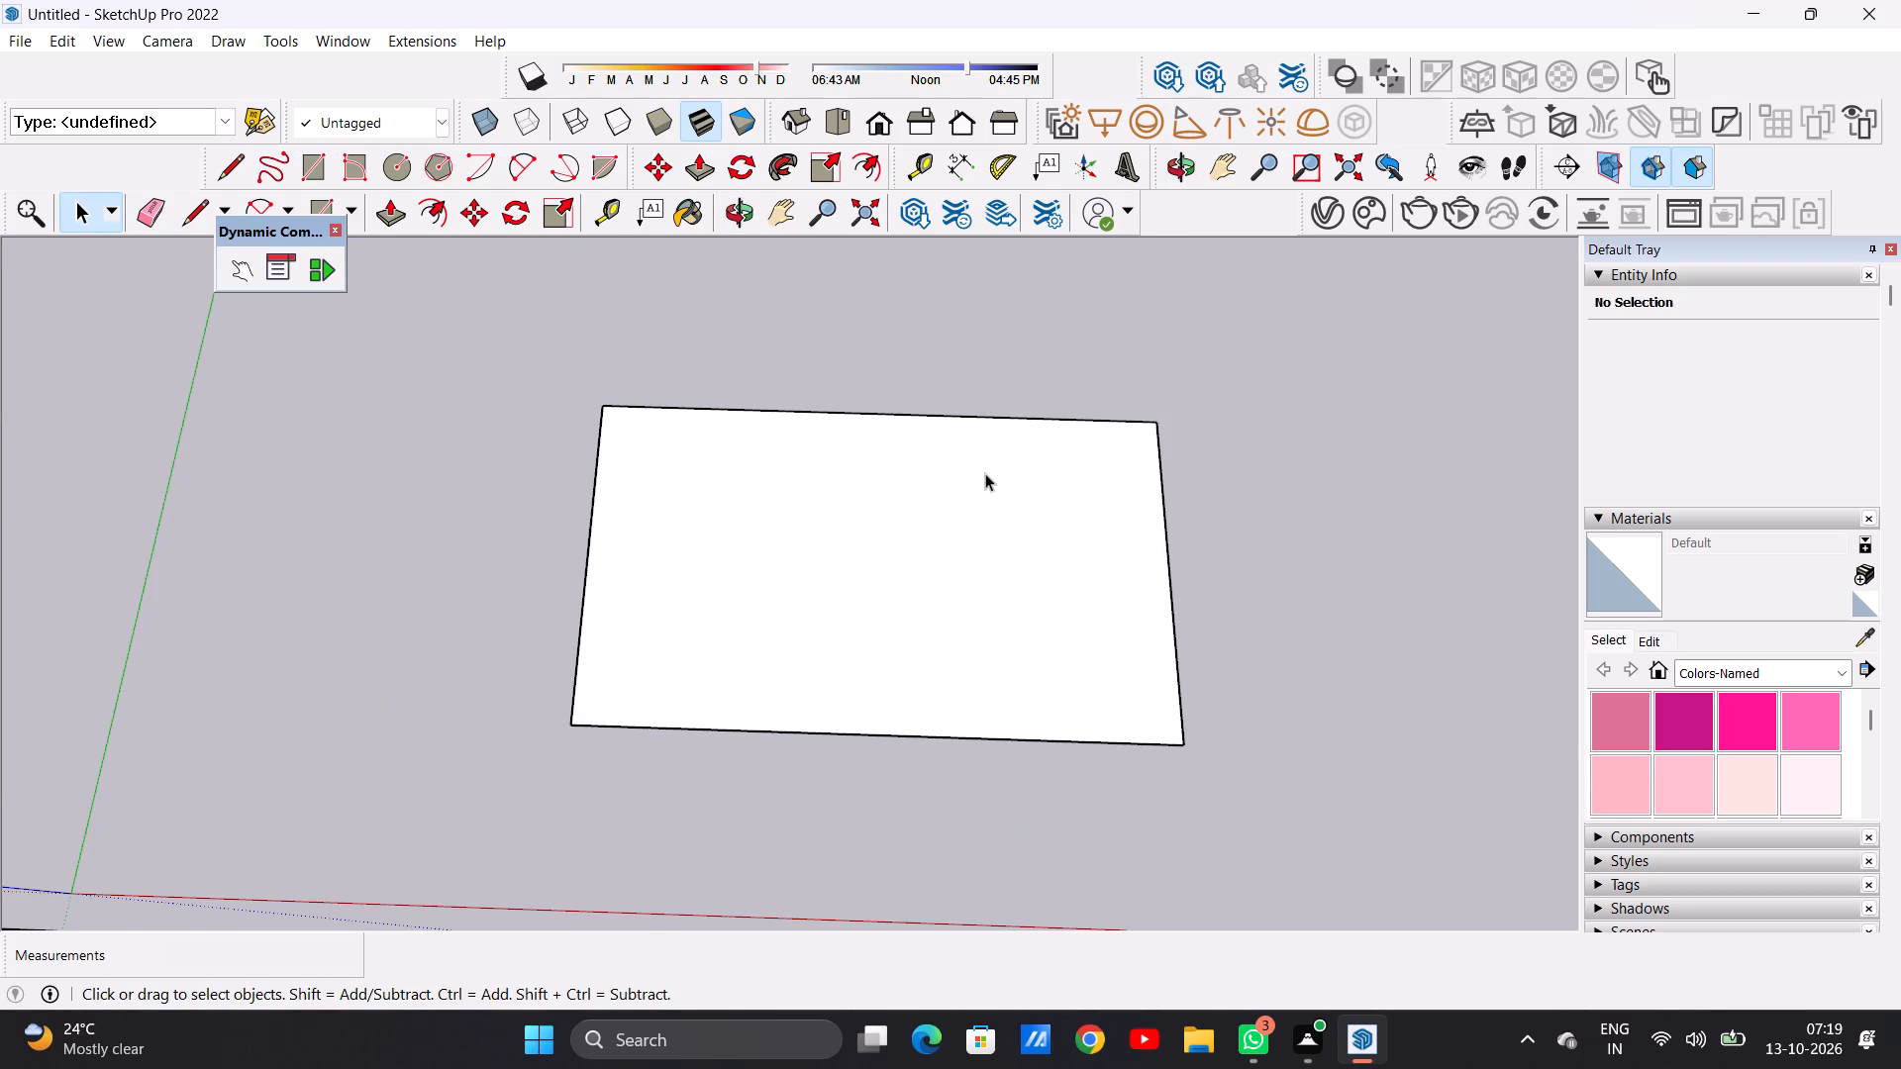
pyautogui.click(822, 122)
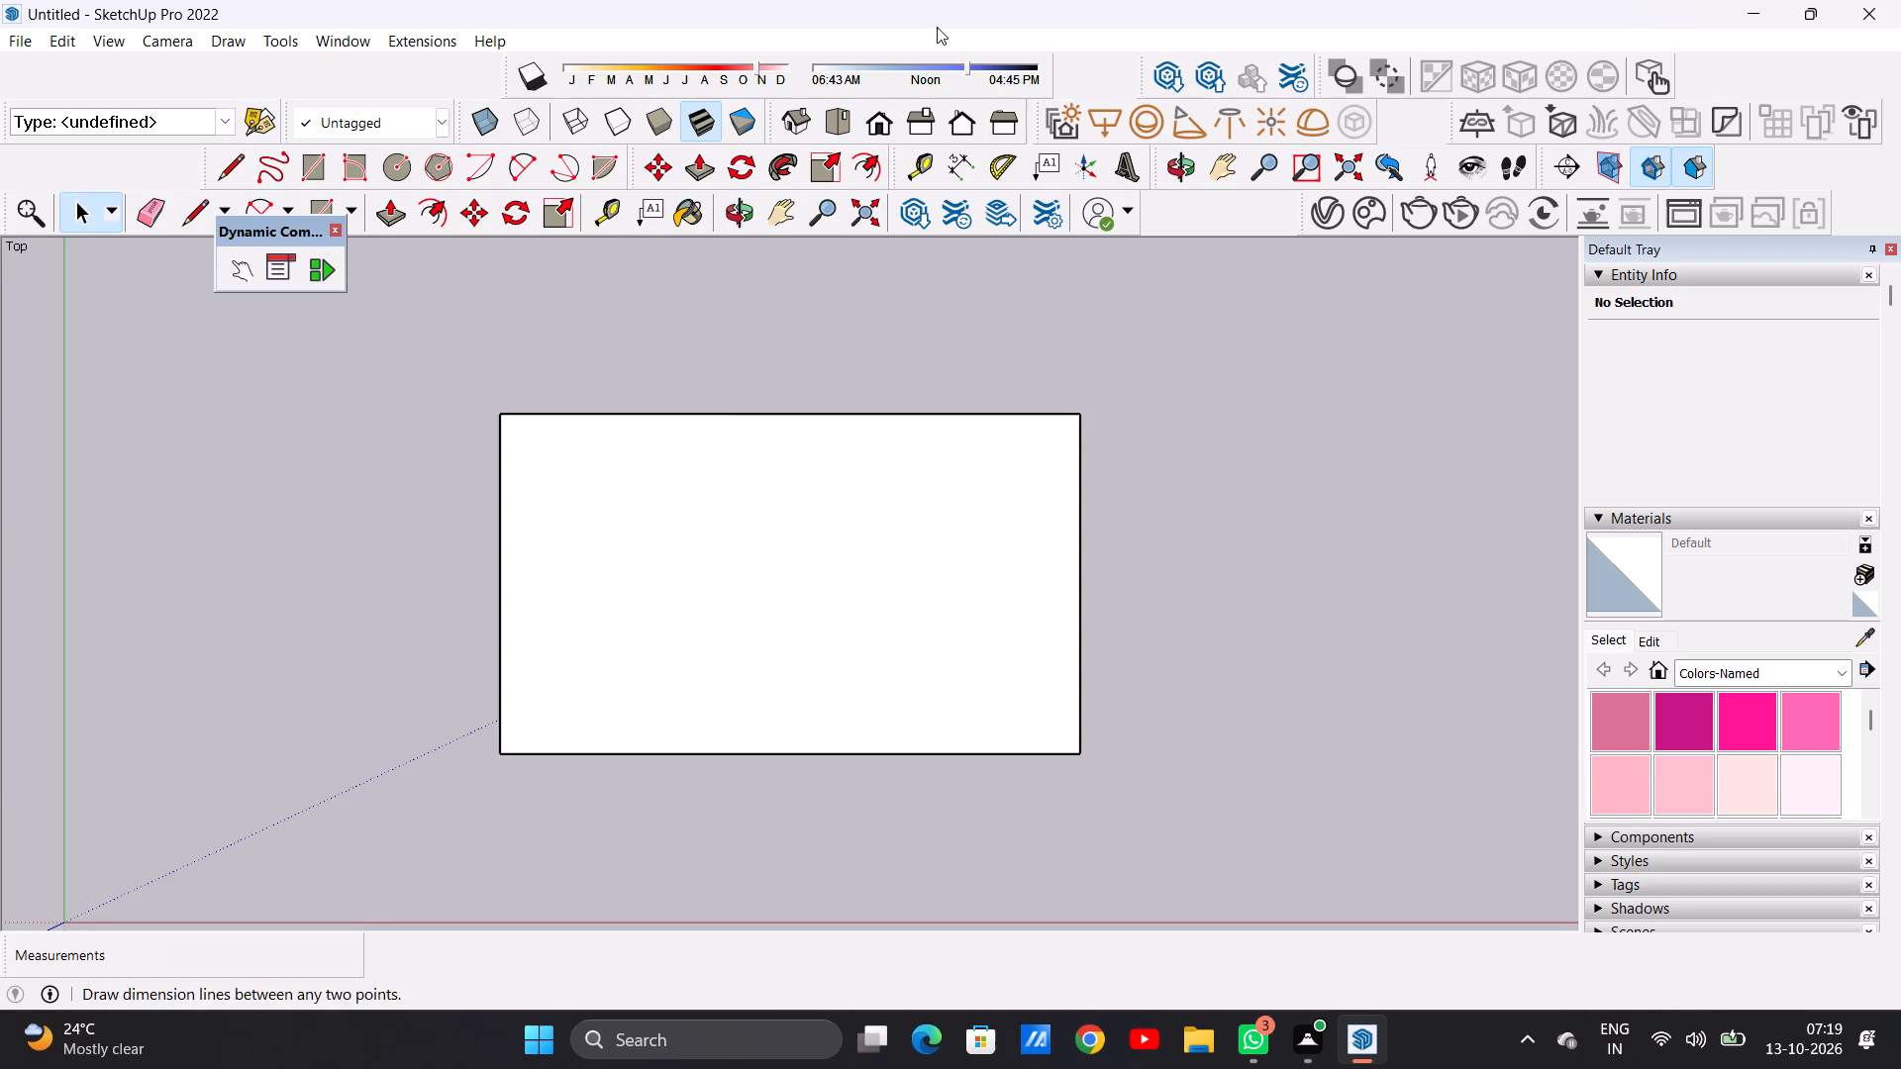
pyautogui.click(870, 130)
pyautogui.scroll(-4, 884, 464)
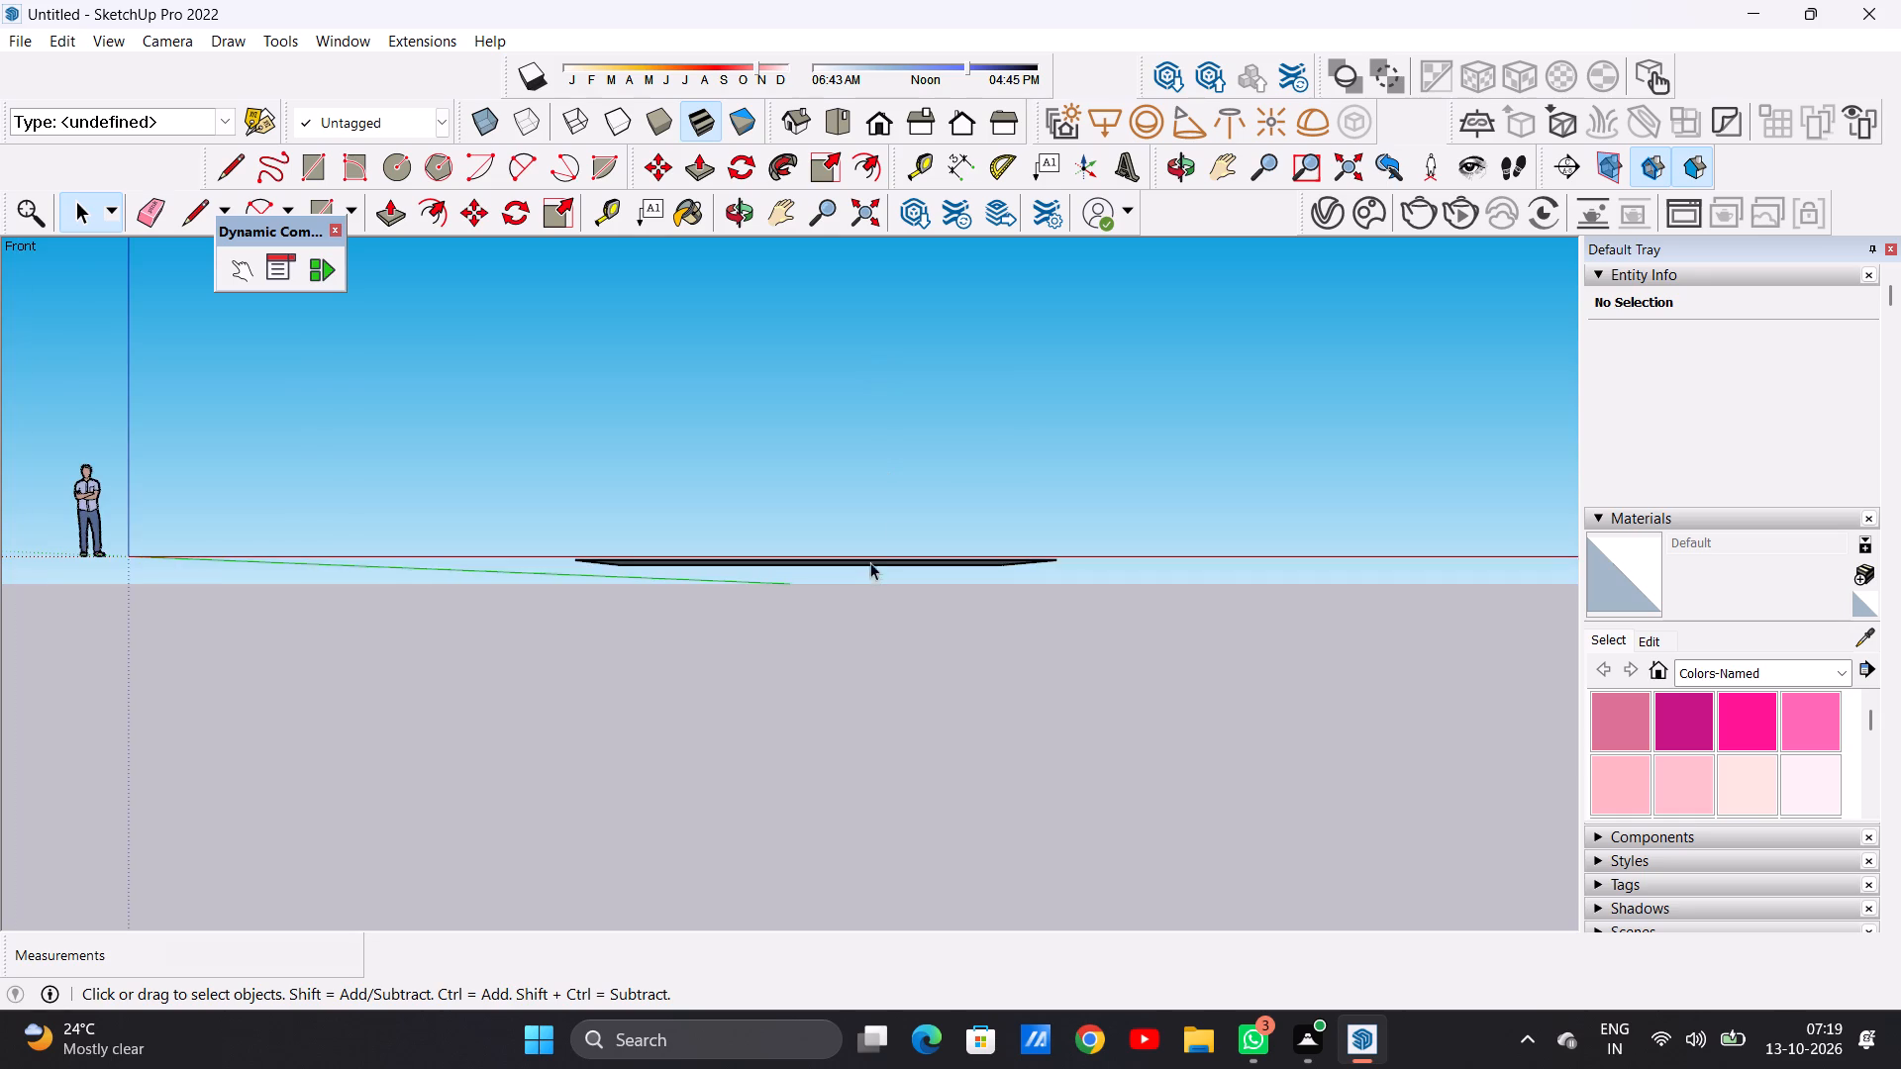
pyautogui.moveTo(936, 593); pyautogui.dragTo(940, 741, button='middle')
pyautogui.moveTo(904, 522); pyautogui.dragTo(881, 785, button='middle')
pyautogui.scroll(6, 1002, 376)
pyautogui.moveTo(1030, 670); pyautogui.dragTo(1042, 627, button='middle')
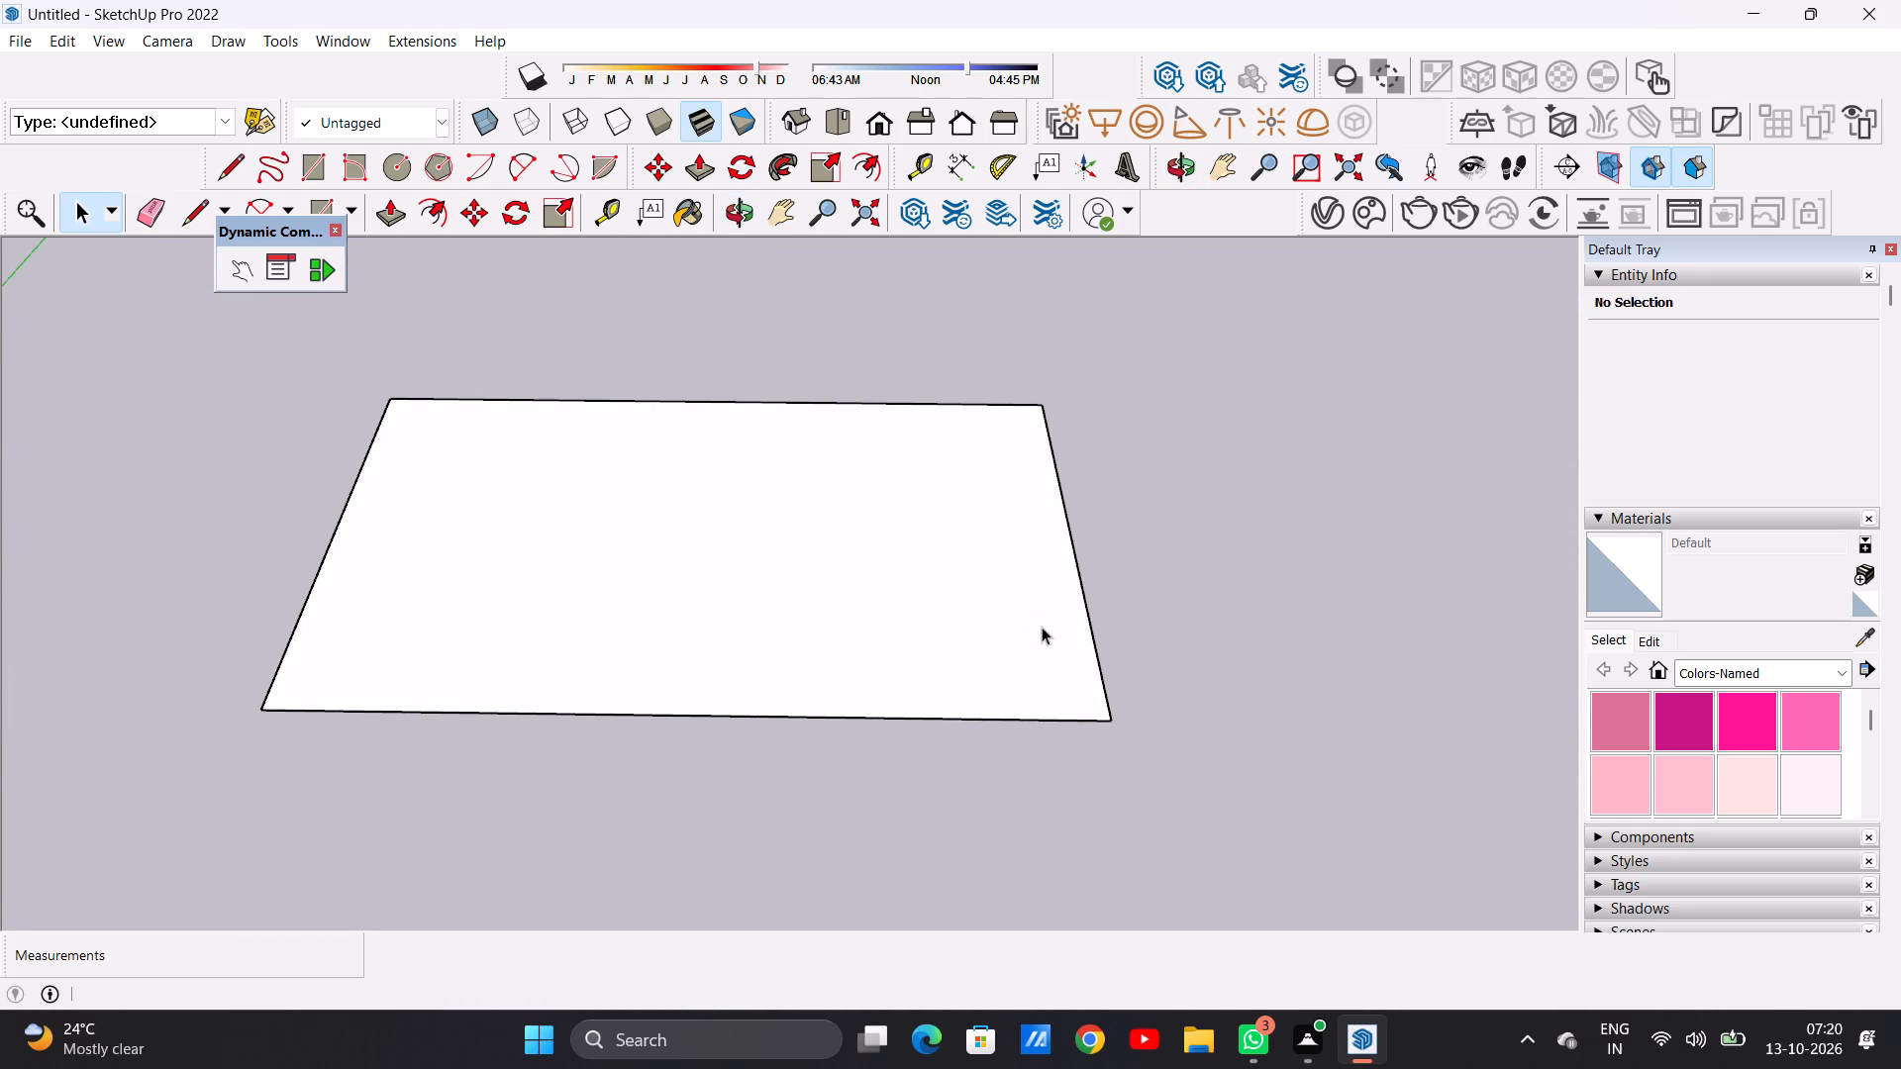
pyautogui.press('p')
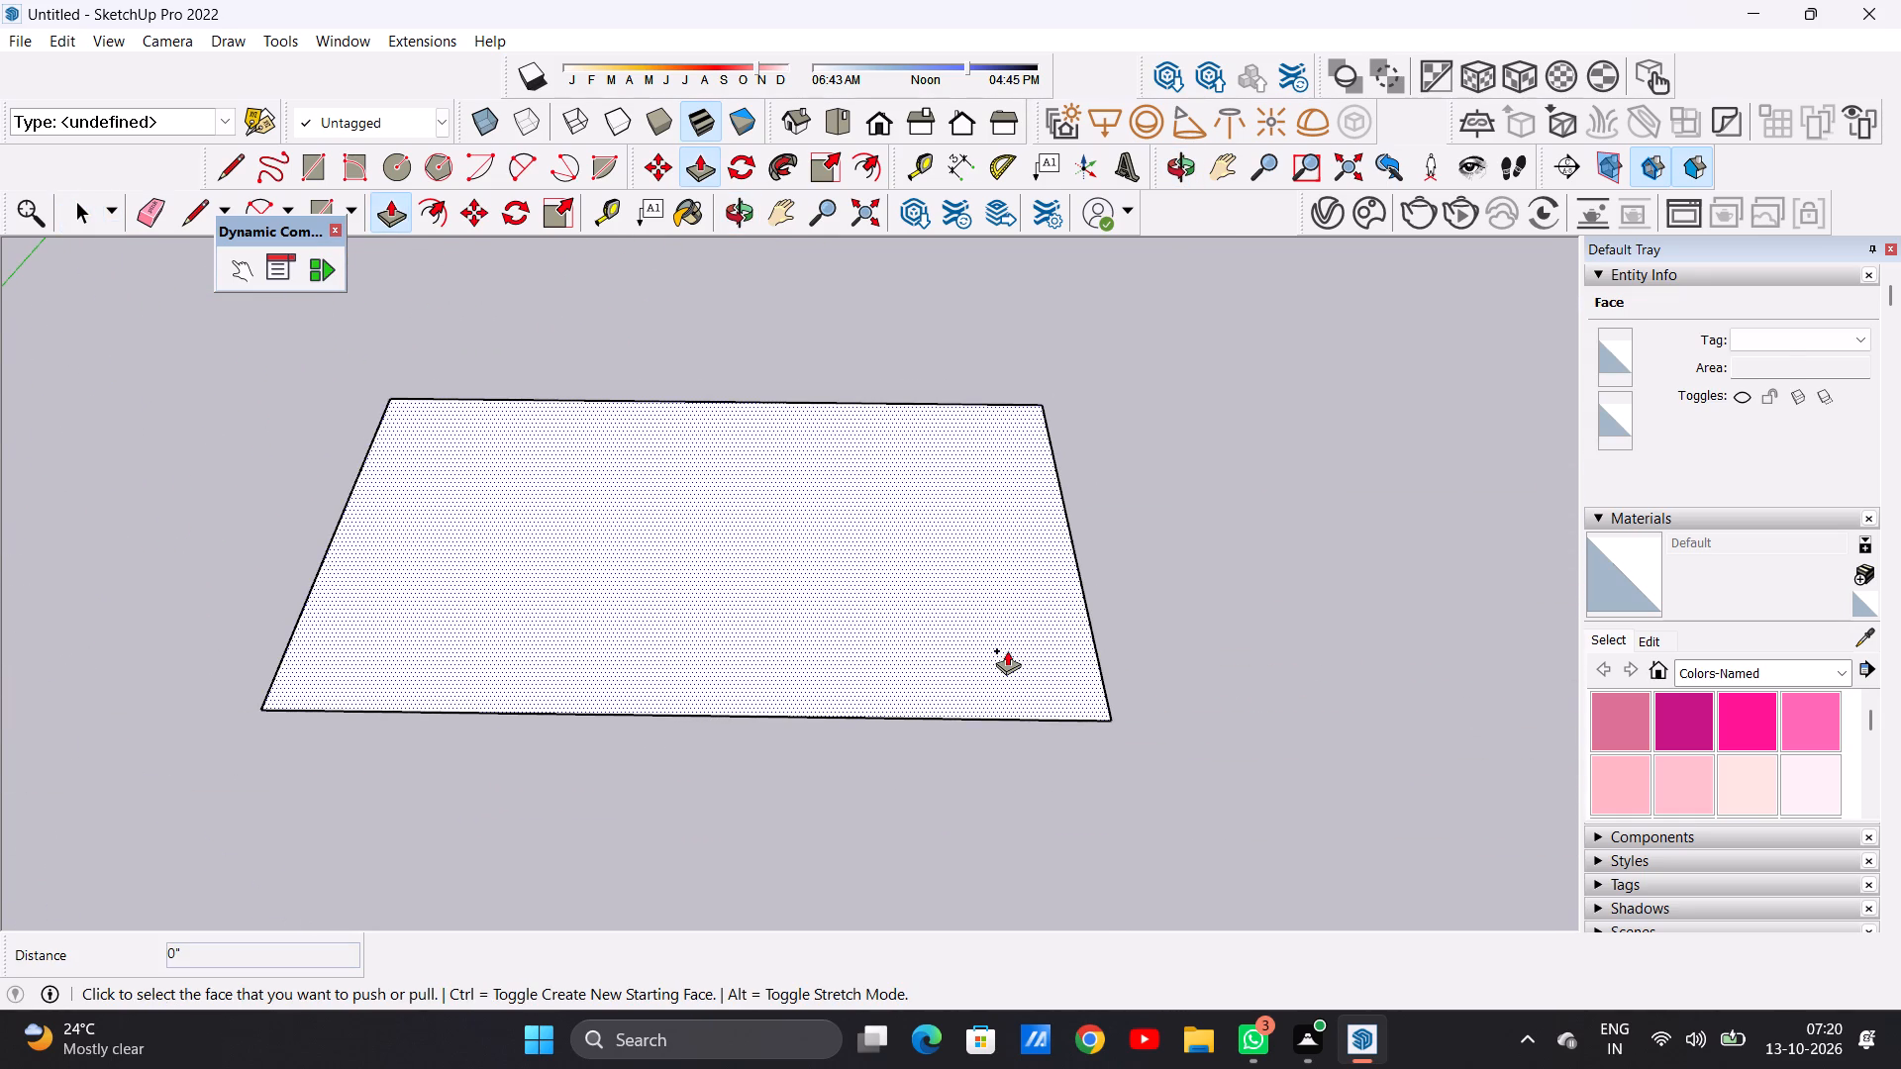
pyautogui.click(1007, 650)
pyautogui.write("10'")
pyautogui.press('Return')
pyautogui.press('space')
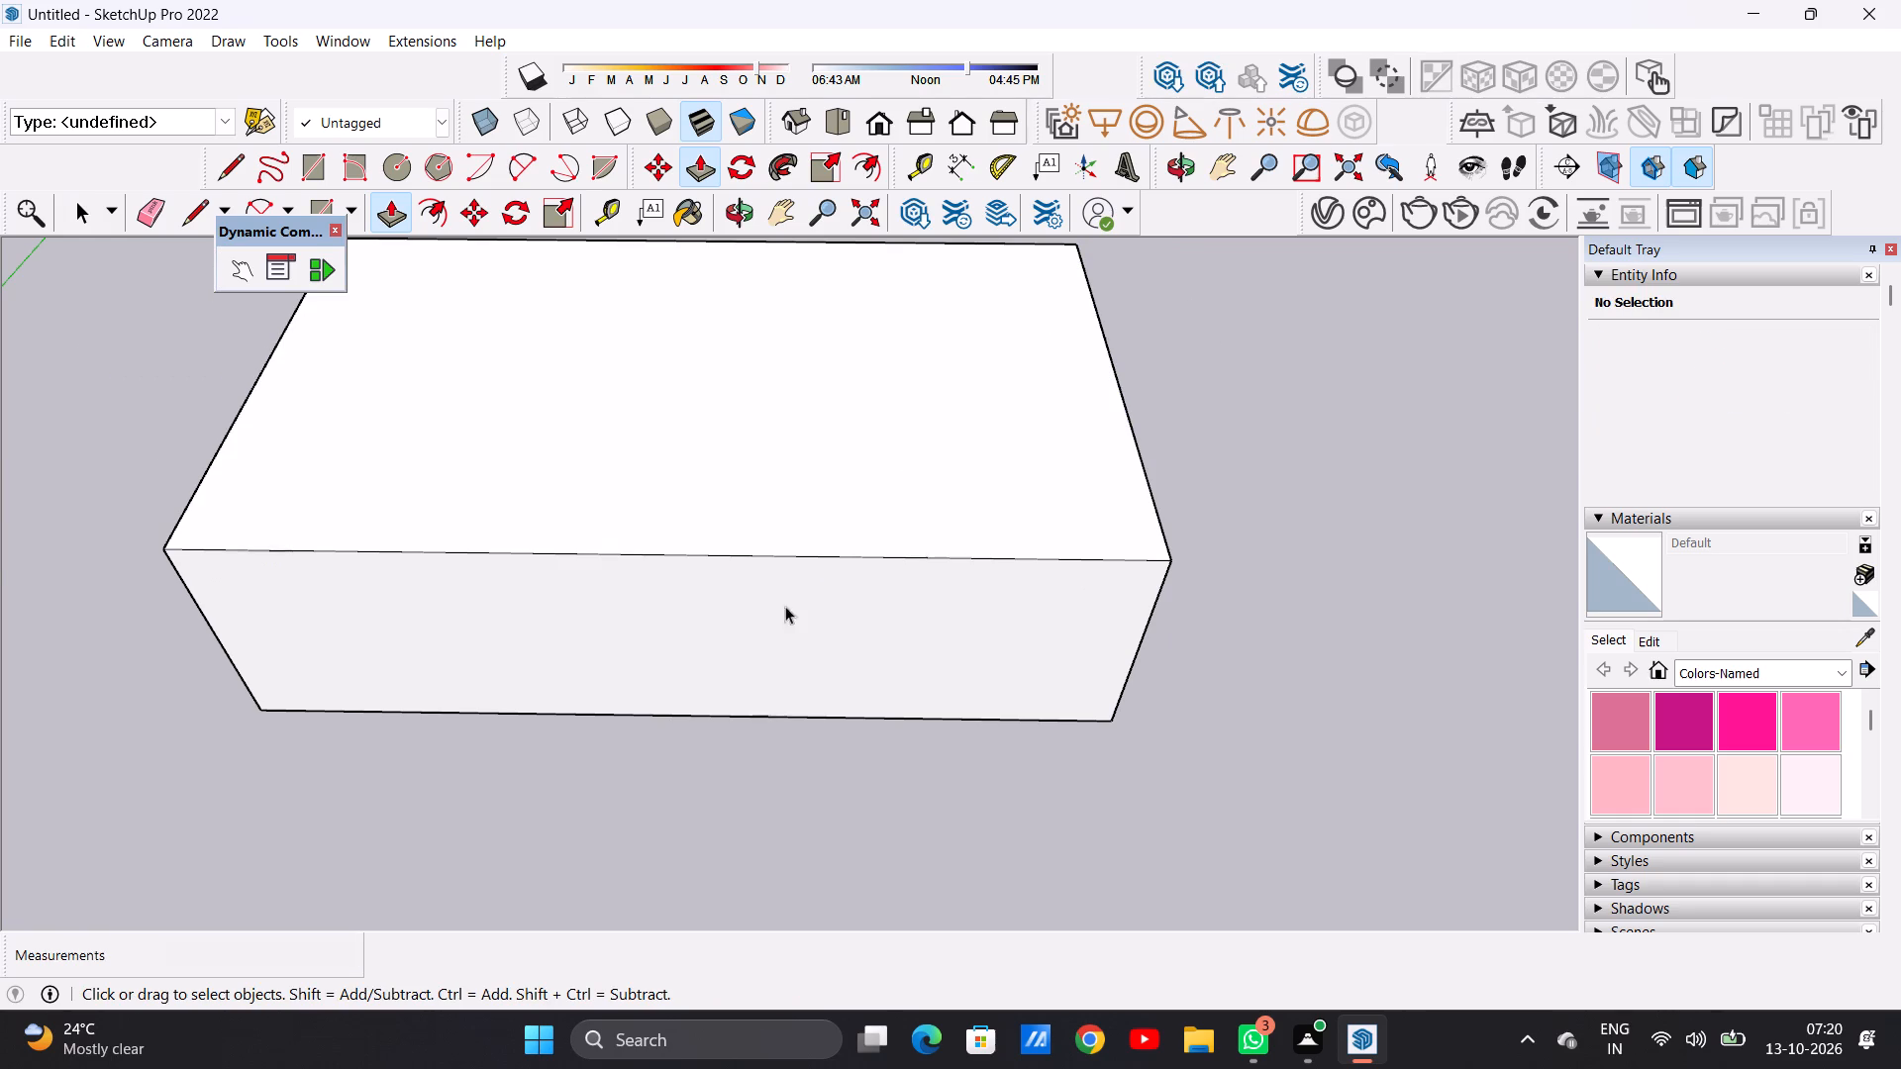
# Raise the top face of the box by about 9' more with Push/Pull.
pyautogui.scroll(-3, 826, 702)
pyautogui.moveTo(832, 666); pyautogui.dragTo(879, 342, button='middle')
pyautogui.scroll(6, 840, 503)
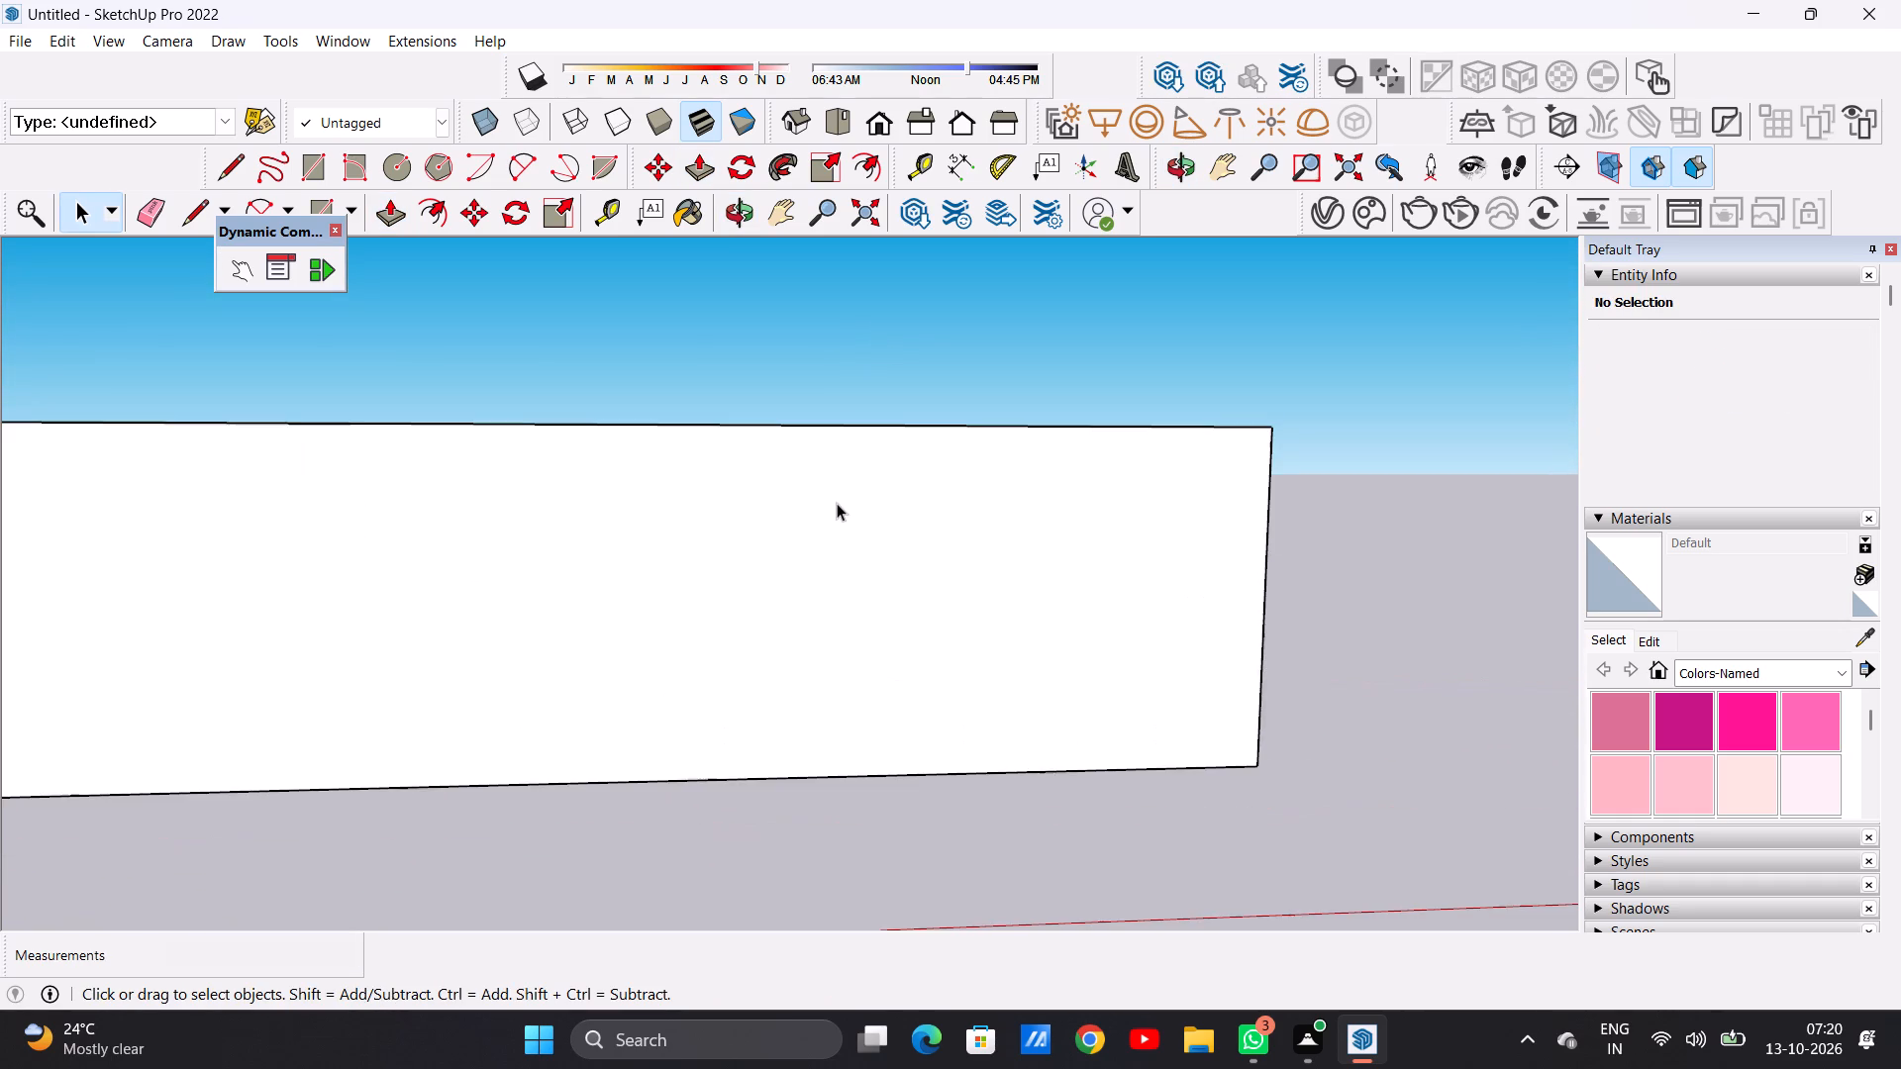
pyautogui.moveTo(862, 463); pyautogui.dragTo(867, 661, button='middle')
pyautogui.scroll(-8, 876, 522)
pyautogui.moveTo(824, 668); pyautogui.dragTo(784, 715, button='middle')
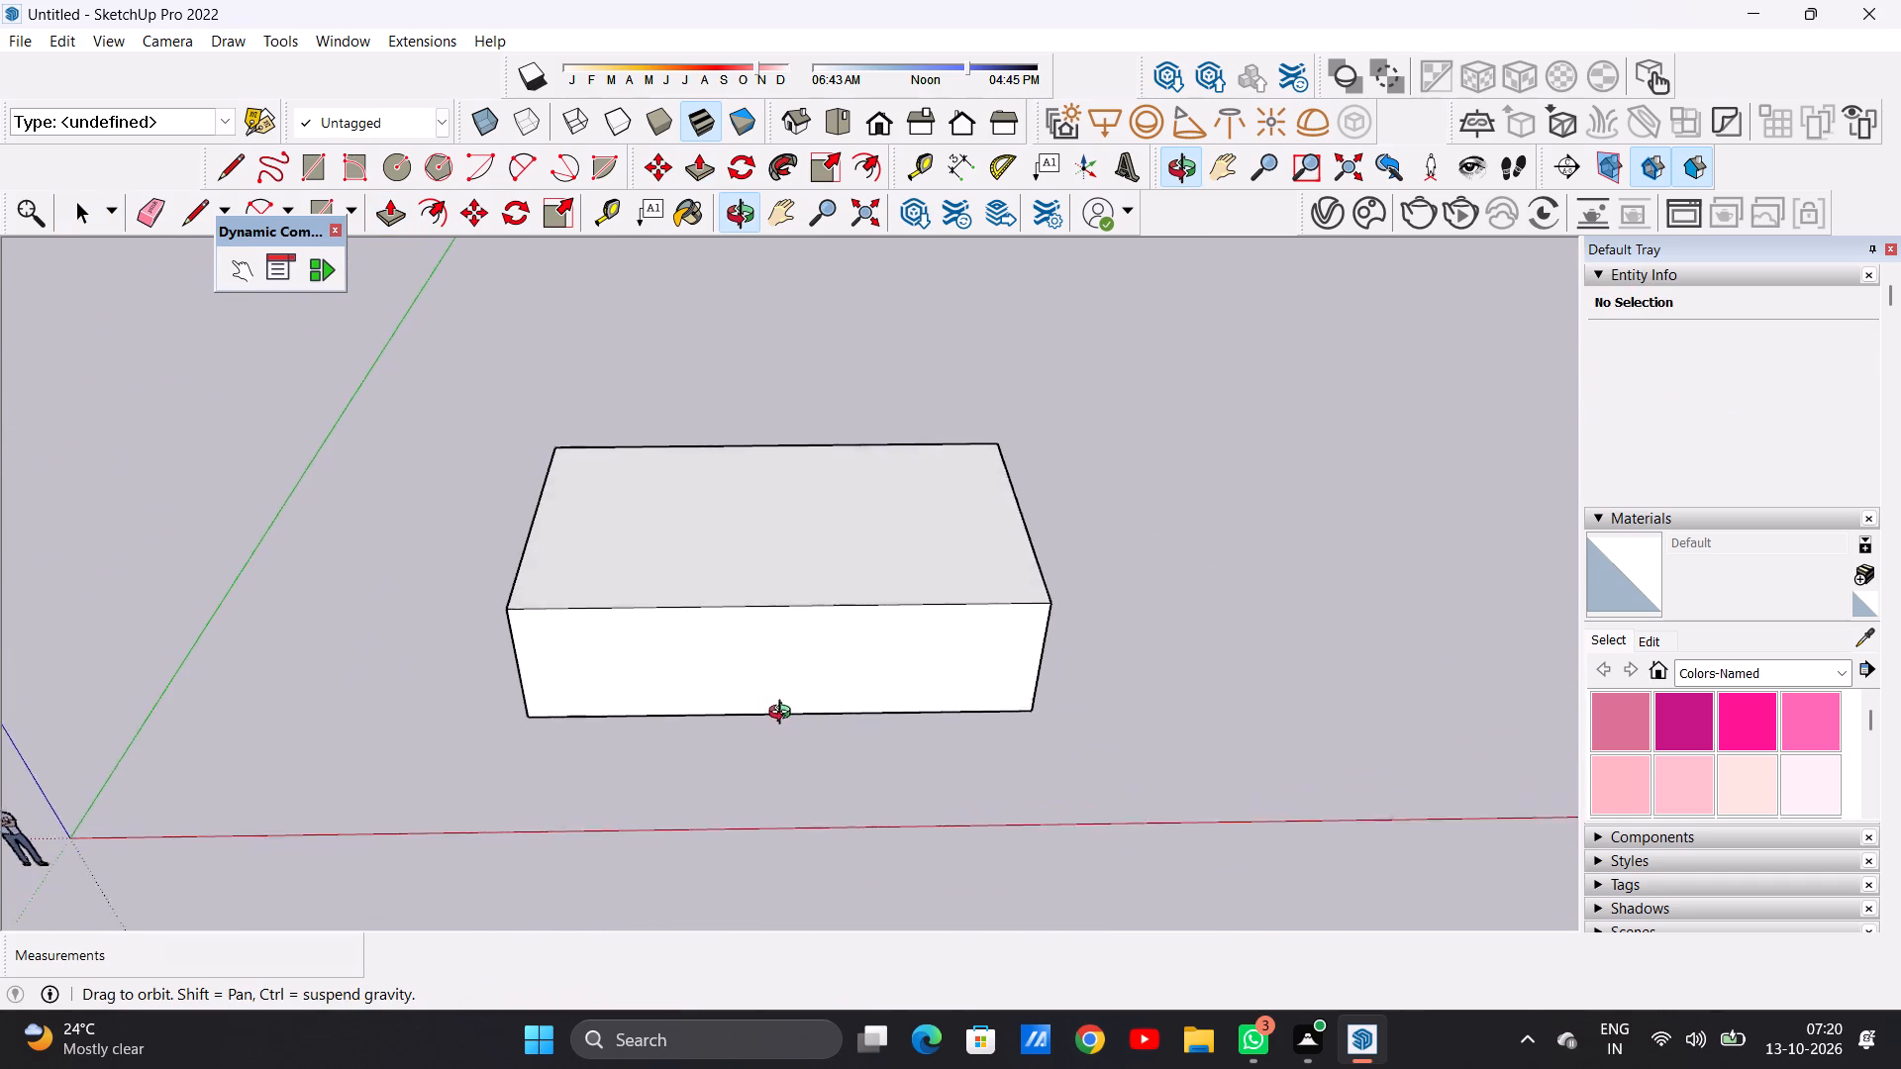
pyautogui.moveTo(784, 715); pyautogui.dragTo(798, 779, button='middle')
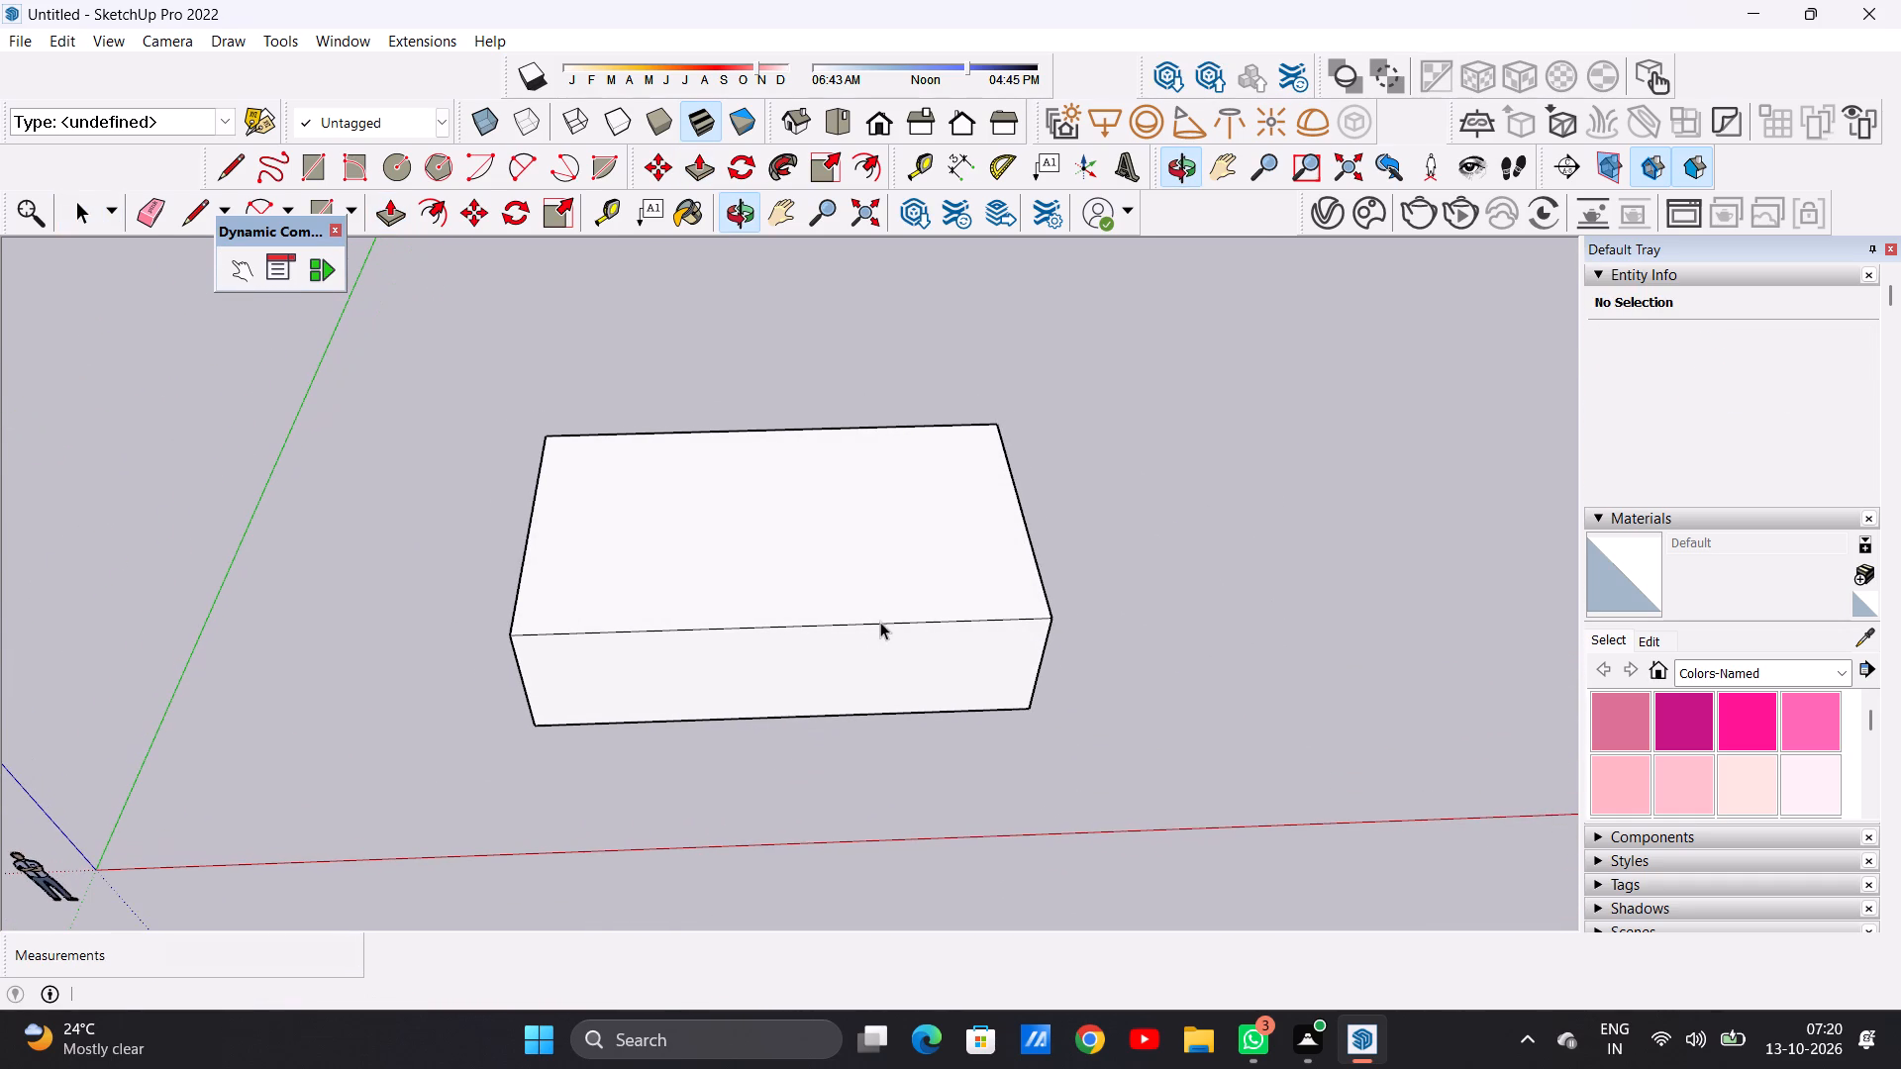
pyautogui.scroll(3, 880, 621)
pyautogui.press('p')
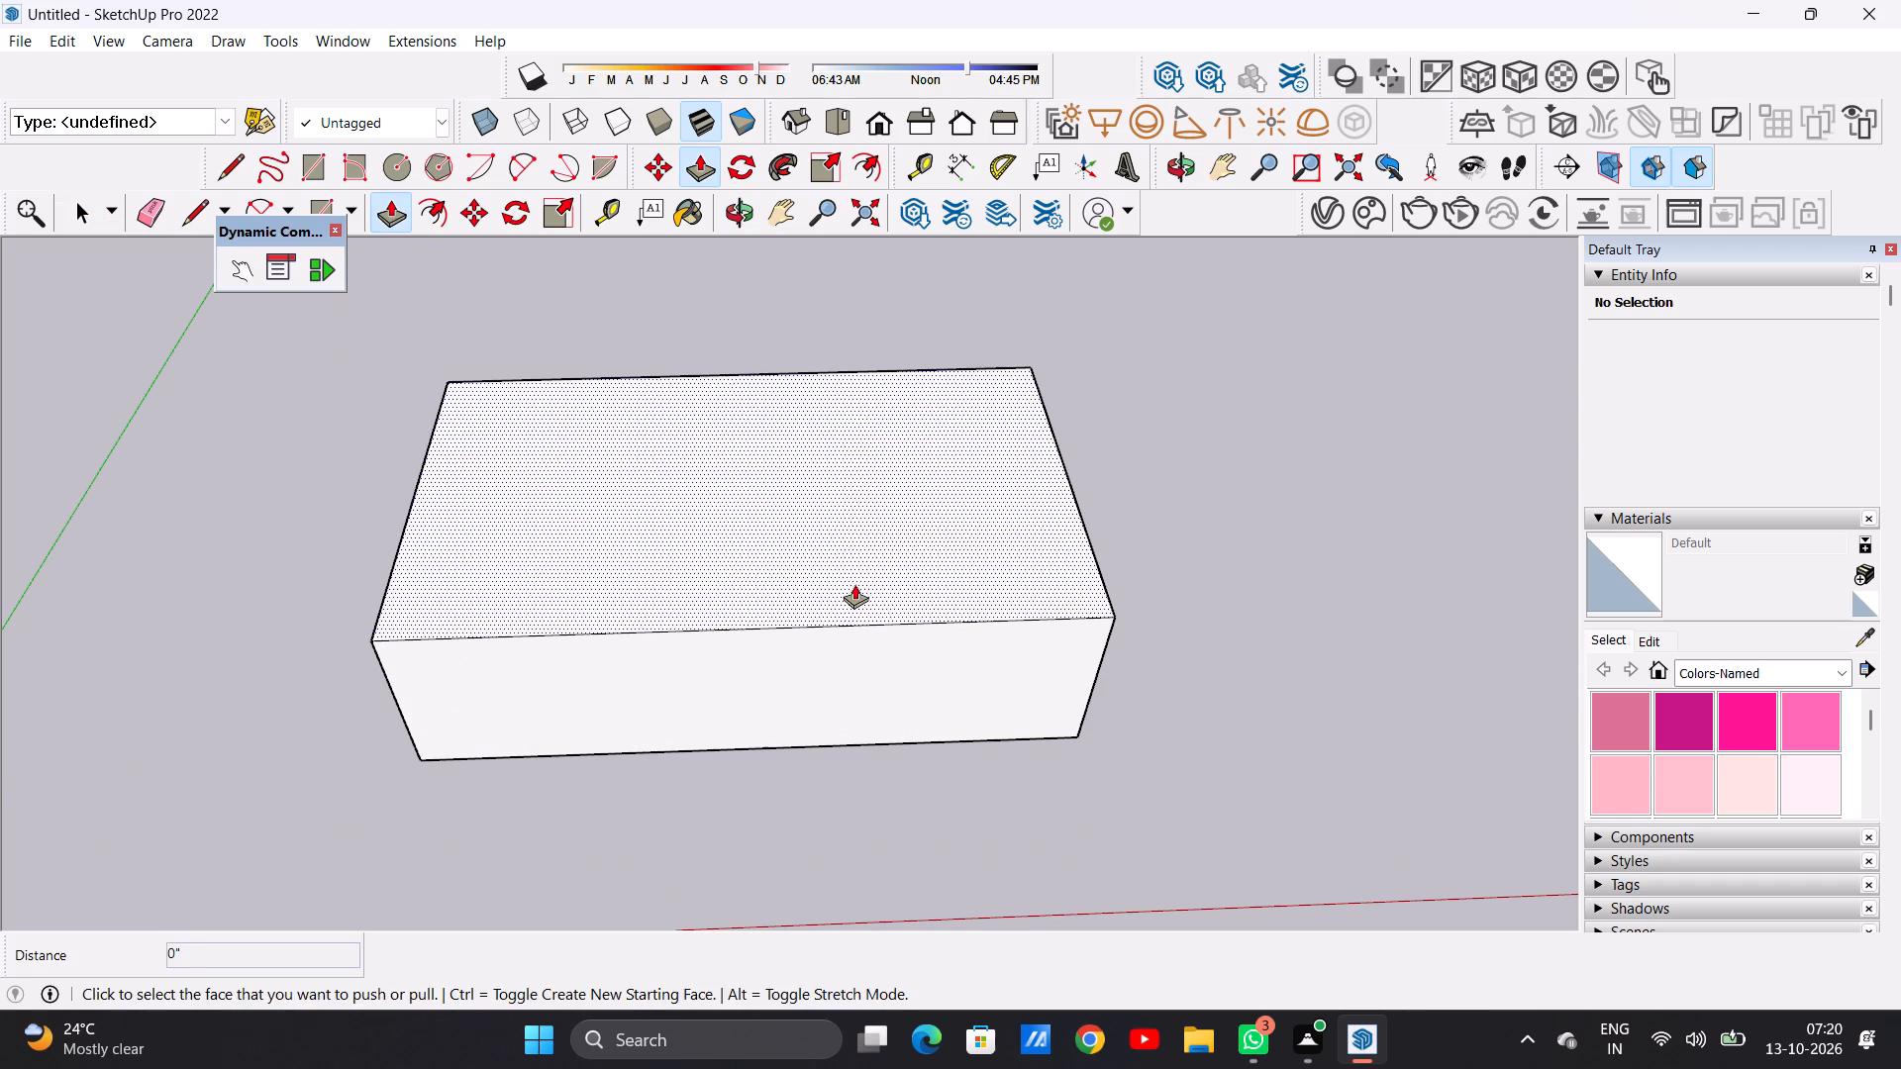
pyautogui.click(854, 577)
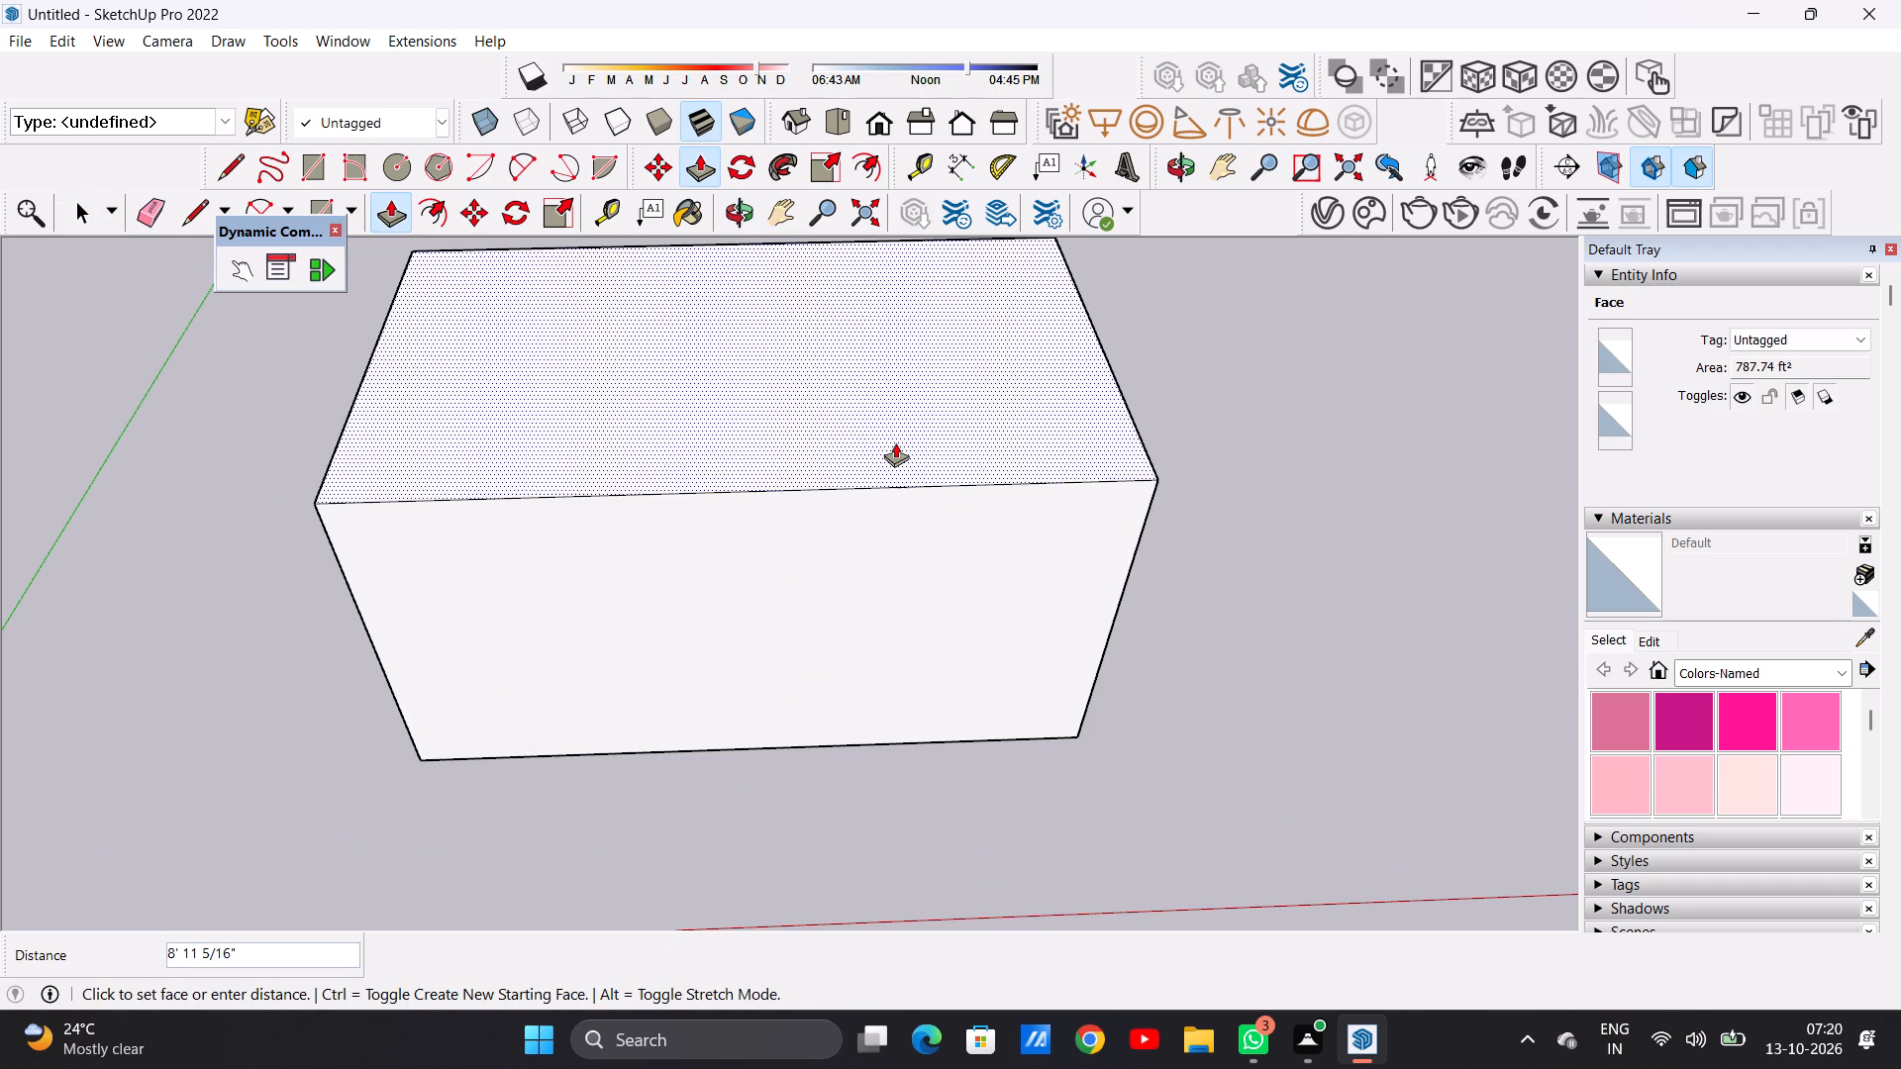
pyautogui.click(895, 442)
pyautogui.press('space')
pyautogui.scroll(-5, 904, 600)
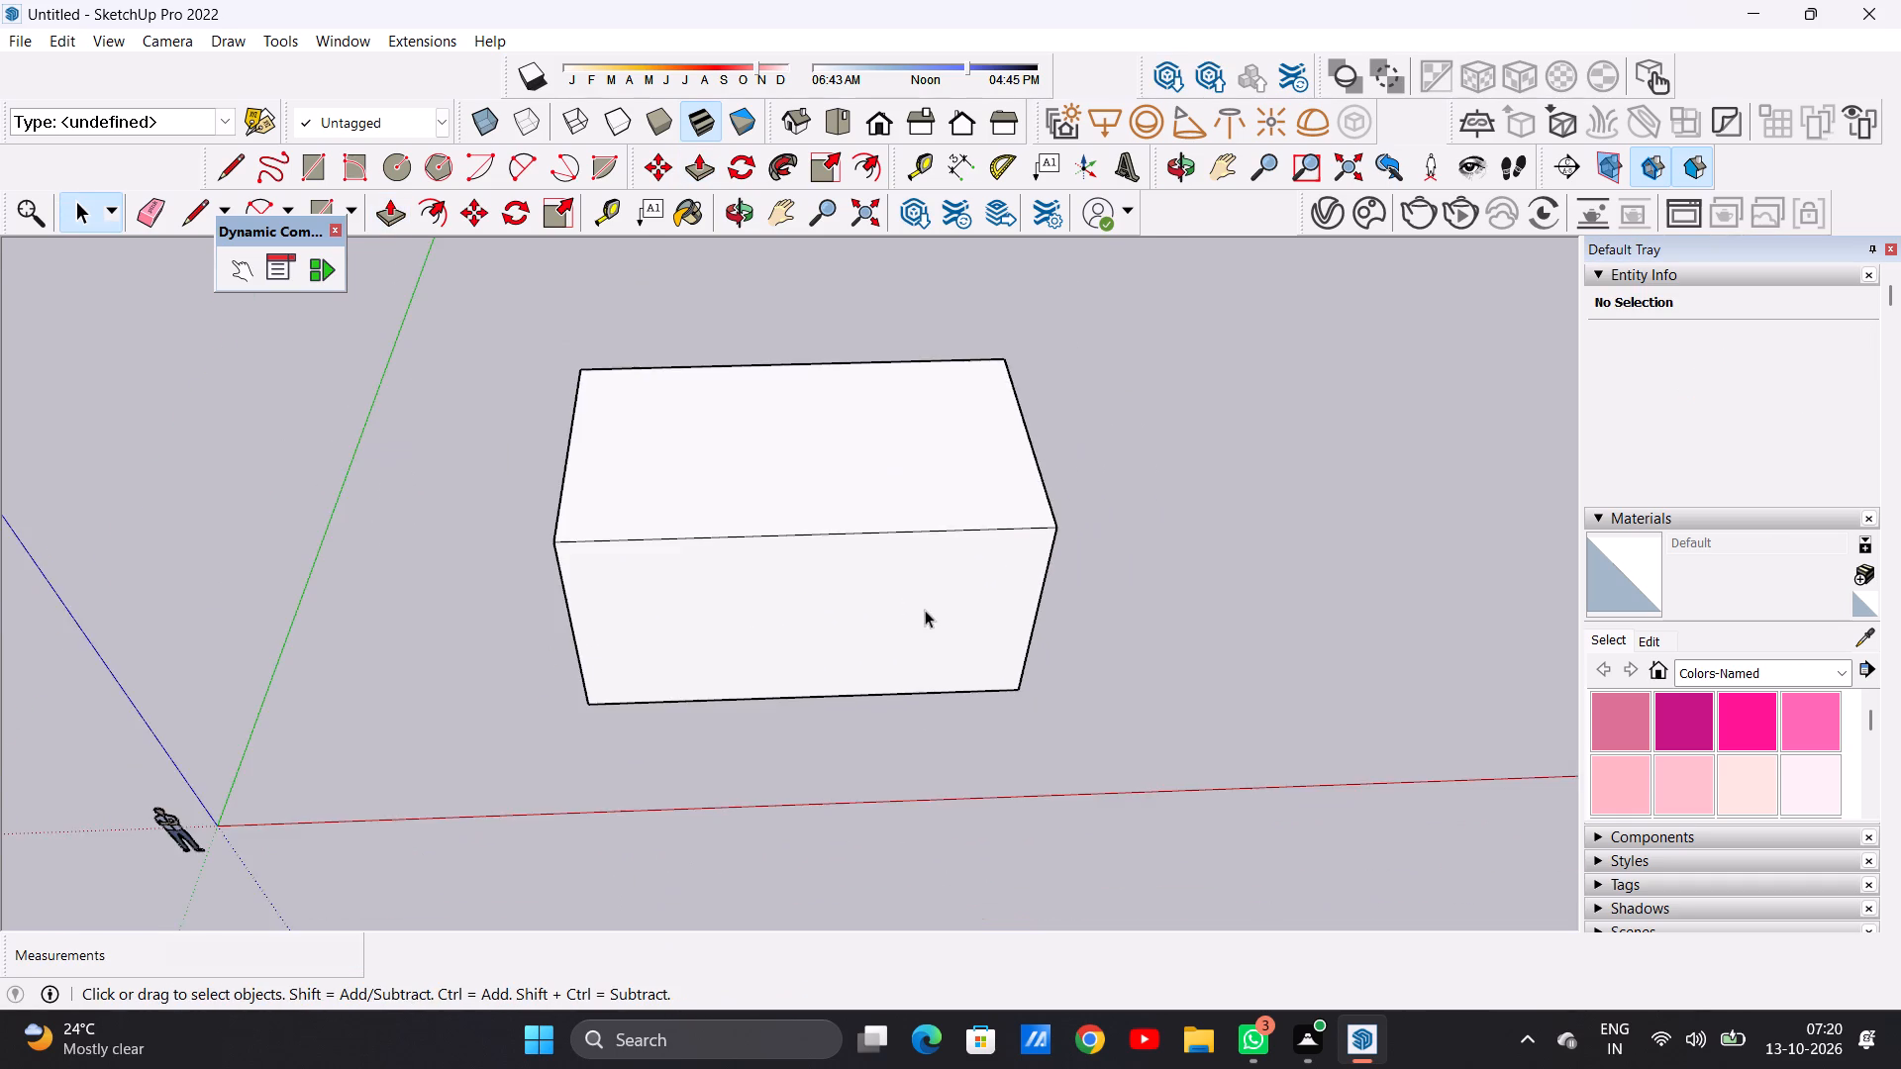
# Erase the edges meeting at the box's upper front corner farther from the origin, opening its top, front and adjoining end.
pyautogui.moveTo(931, 642); pyautogui.dragTo(879, 524, button='middle')
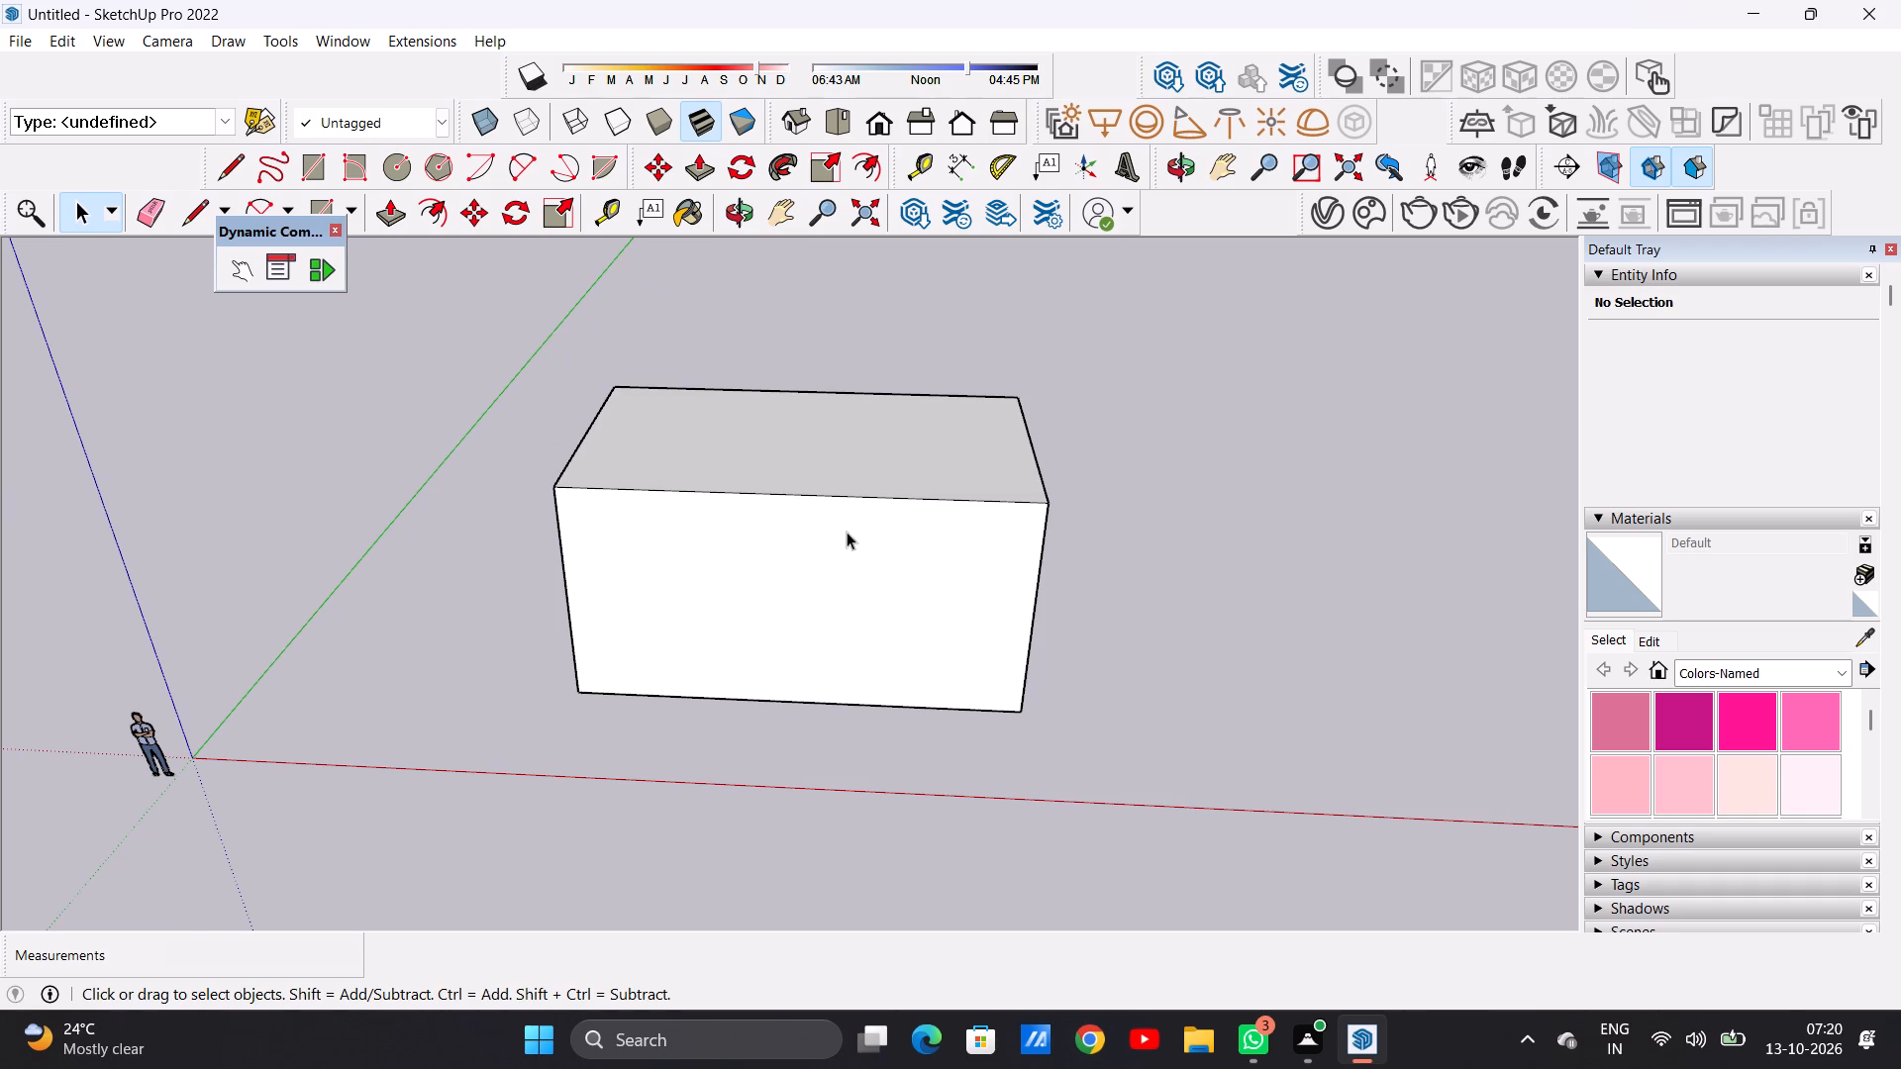
pyautogui.scroll(1, 811, 531)
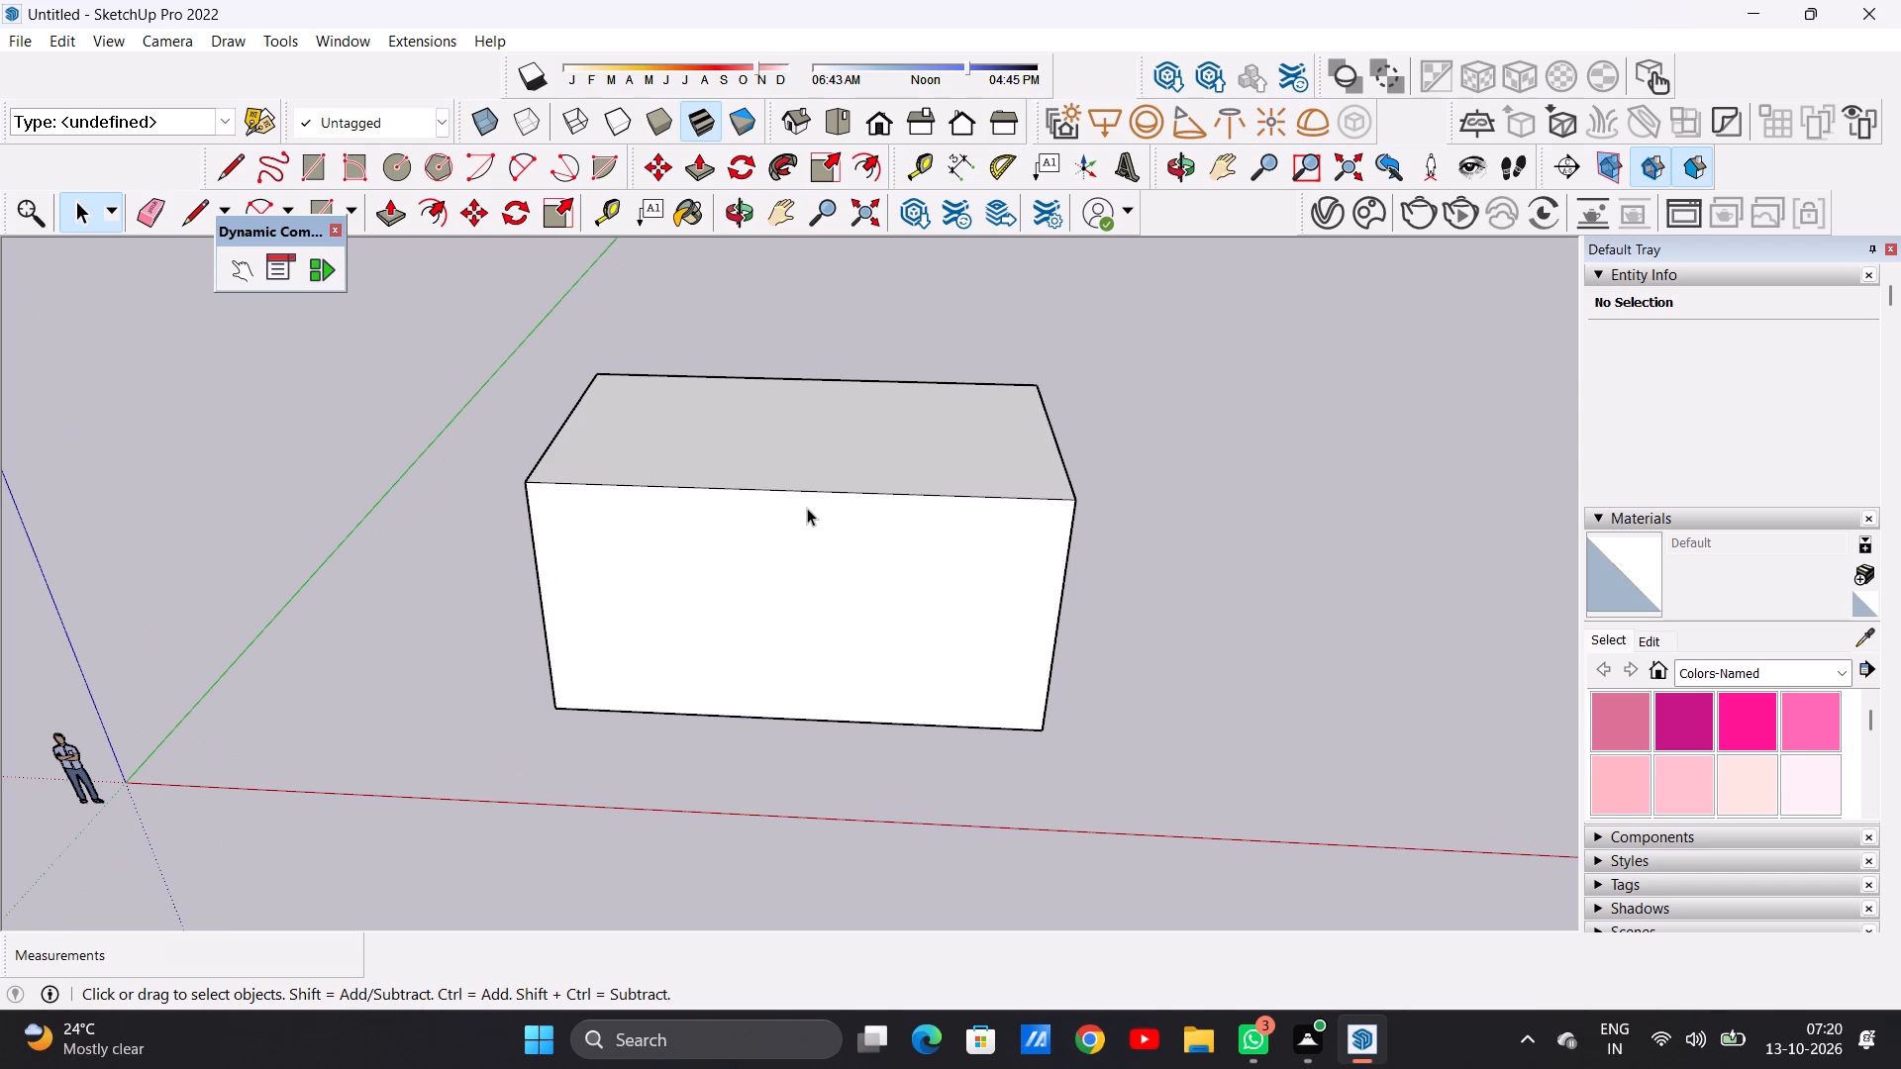
pyautogui.scroll(5, 761, 466)
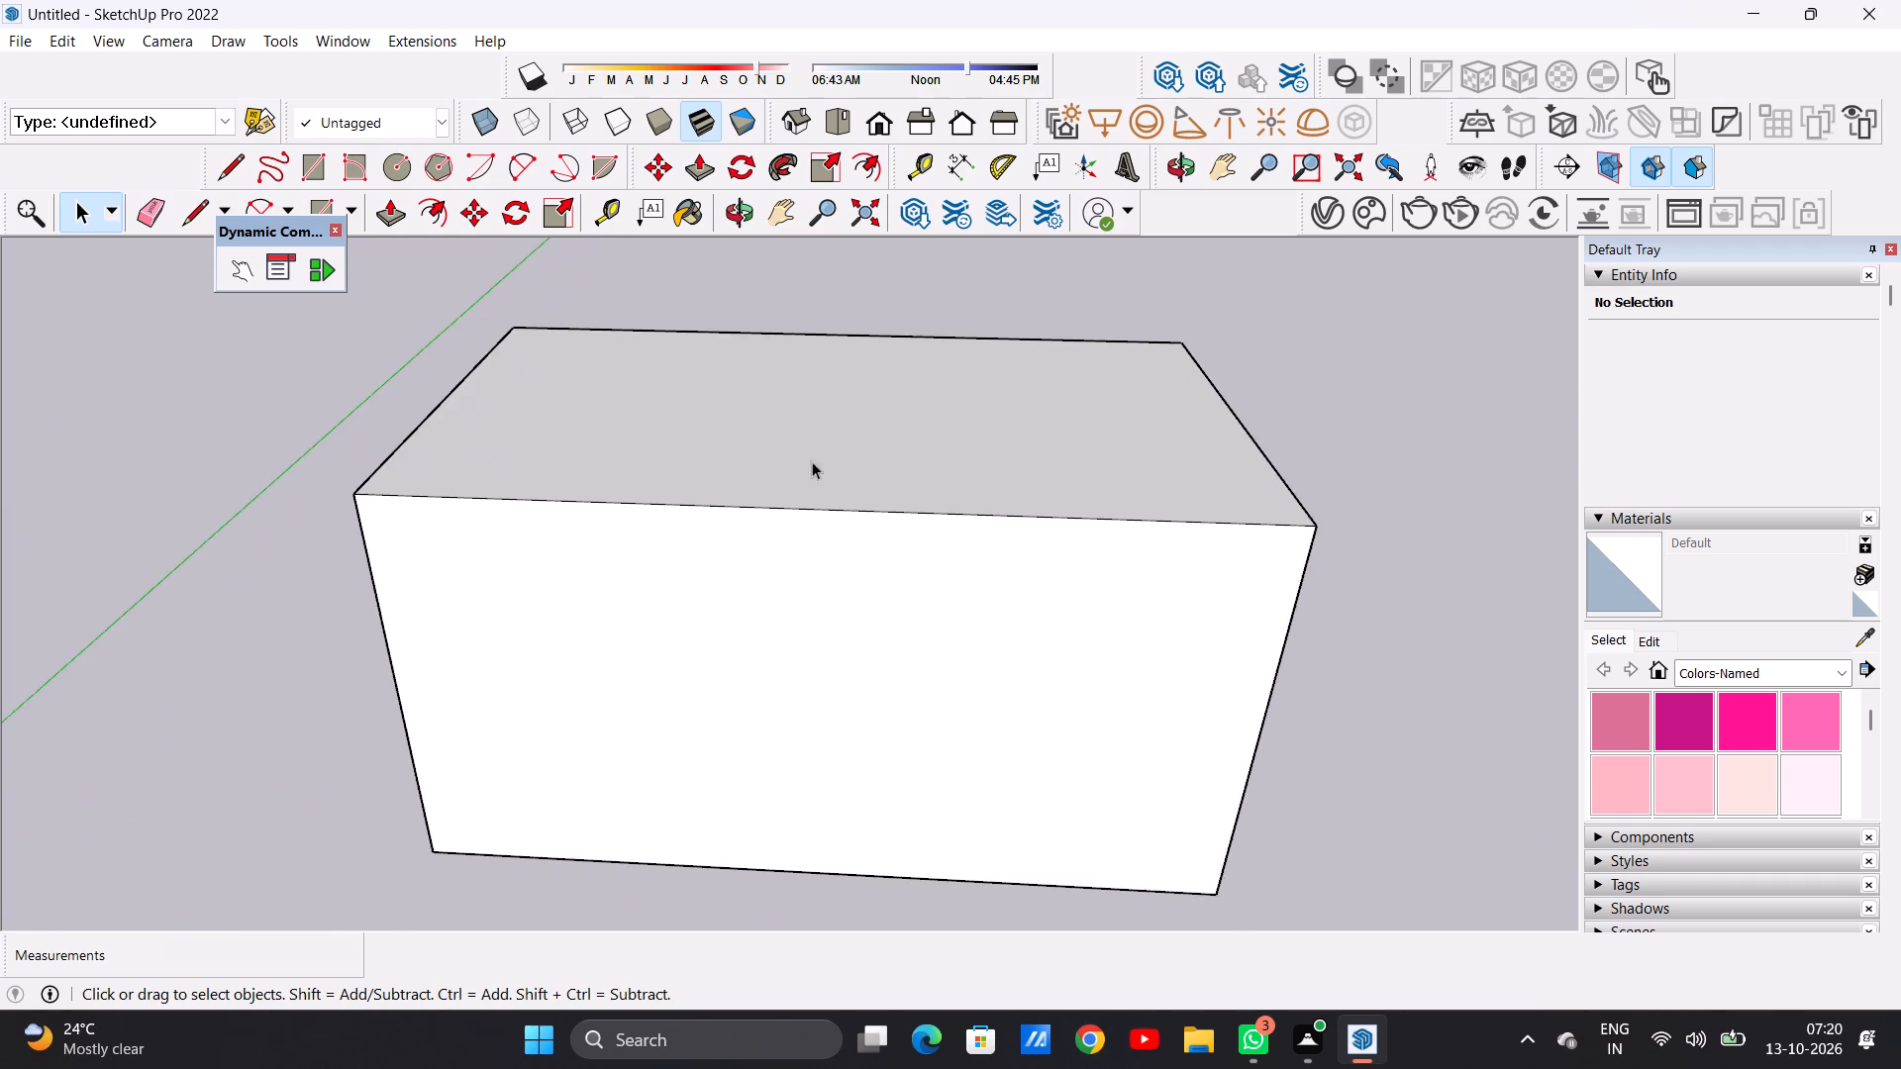
pyautogui.scroll(-6, 860, 452)
pyautogui.moveTo(843, 463); pyautogui.dragTo(834, 564, button='middle')
pyautogui.scroll(2, 834, 555)
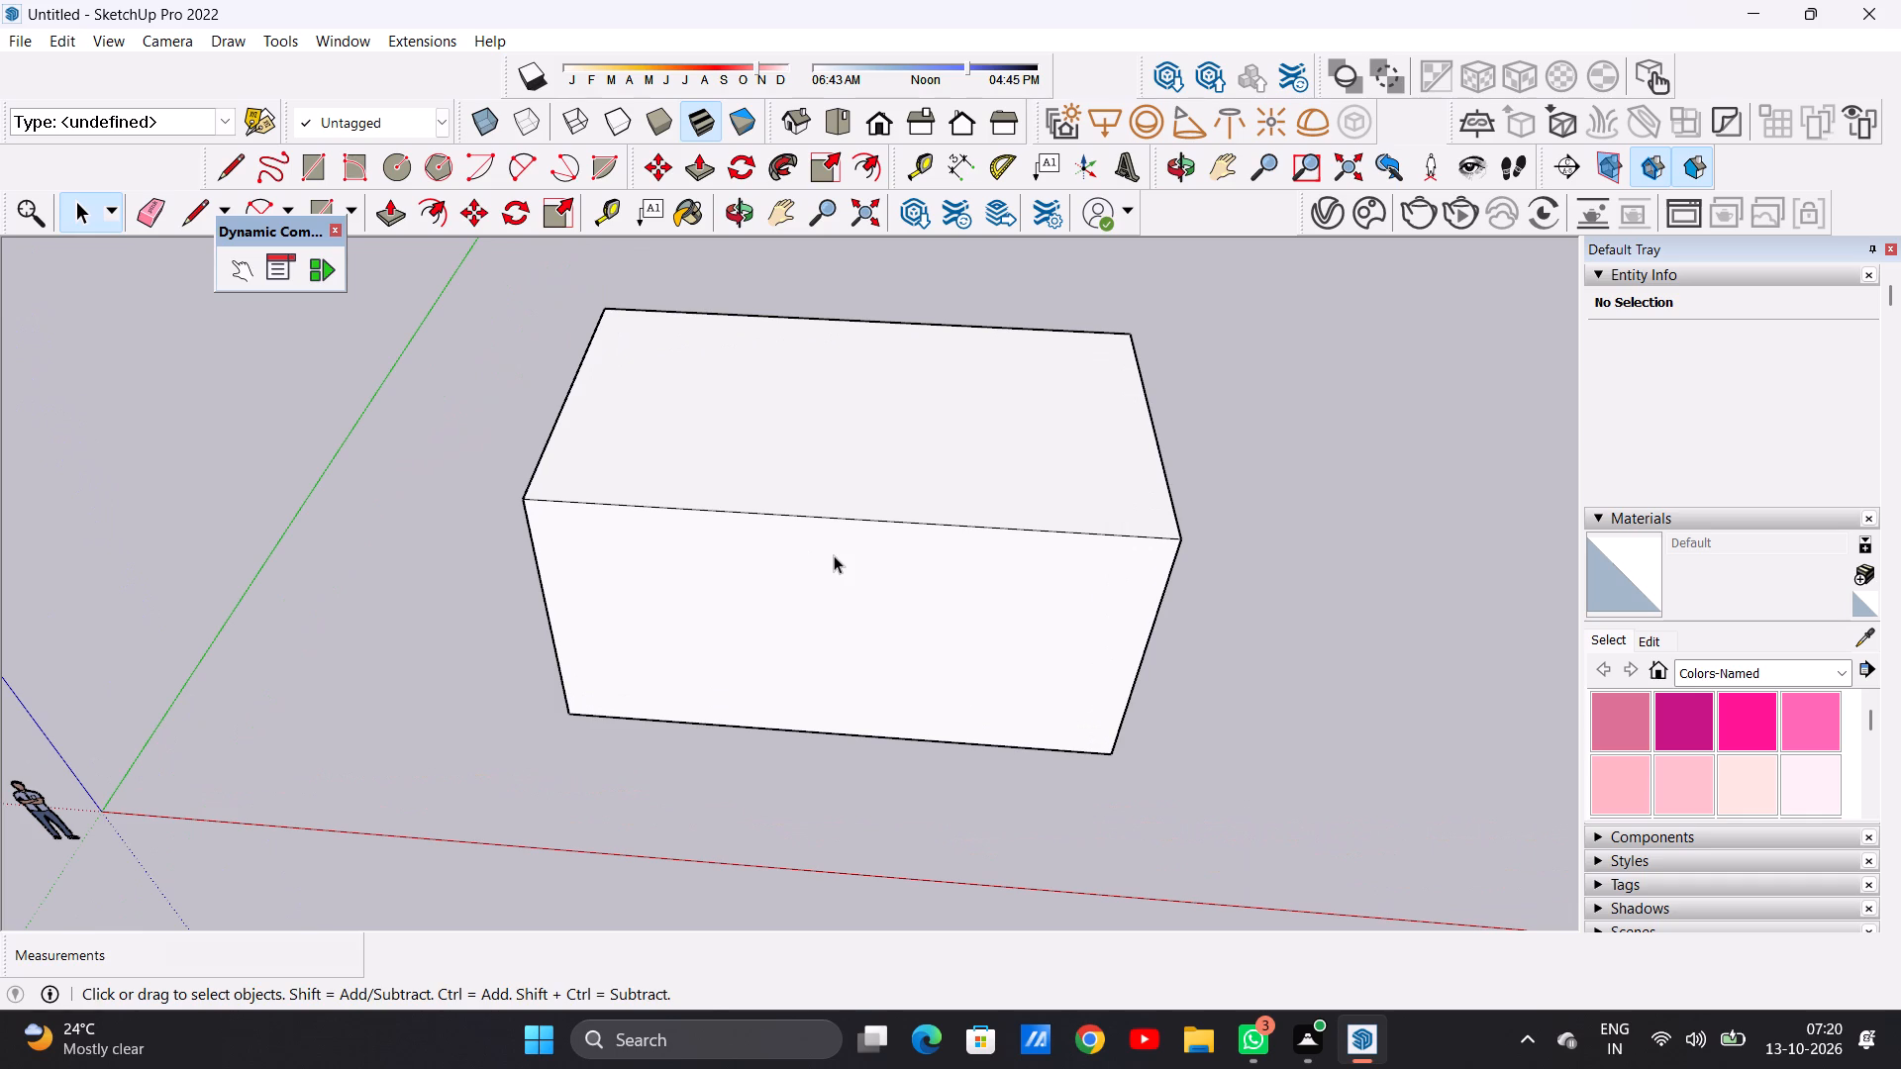
pyautogui.press('e')
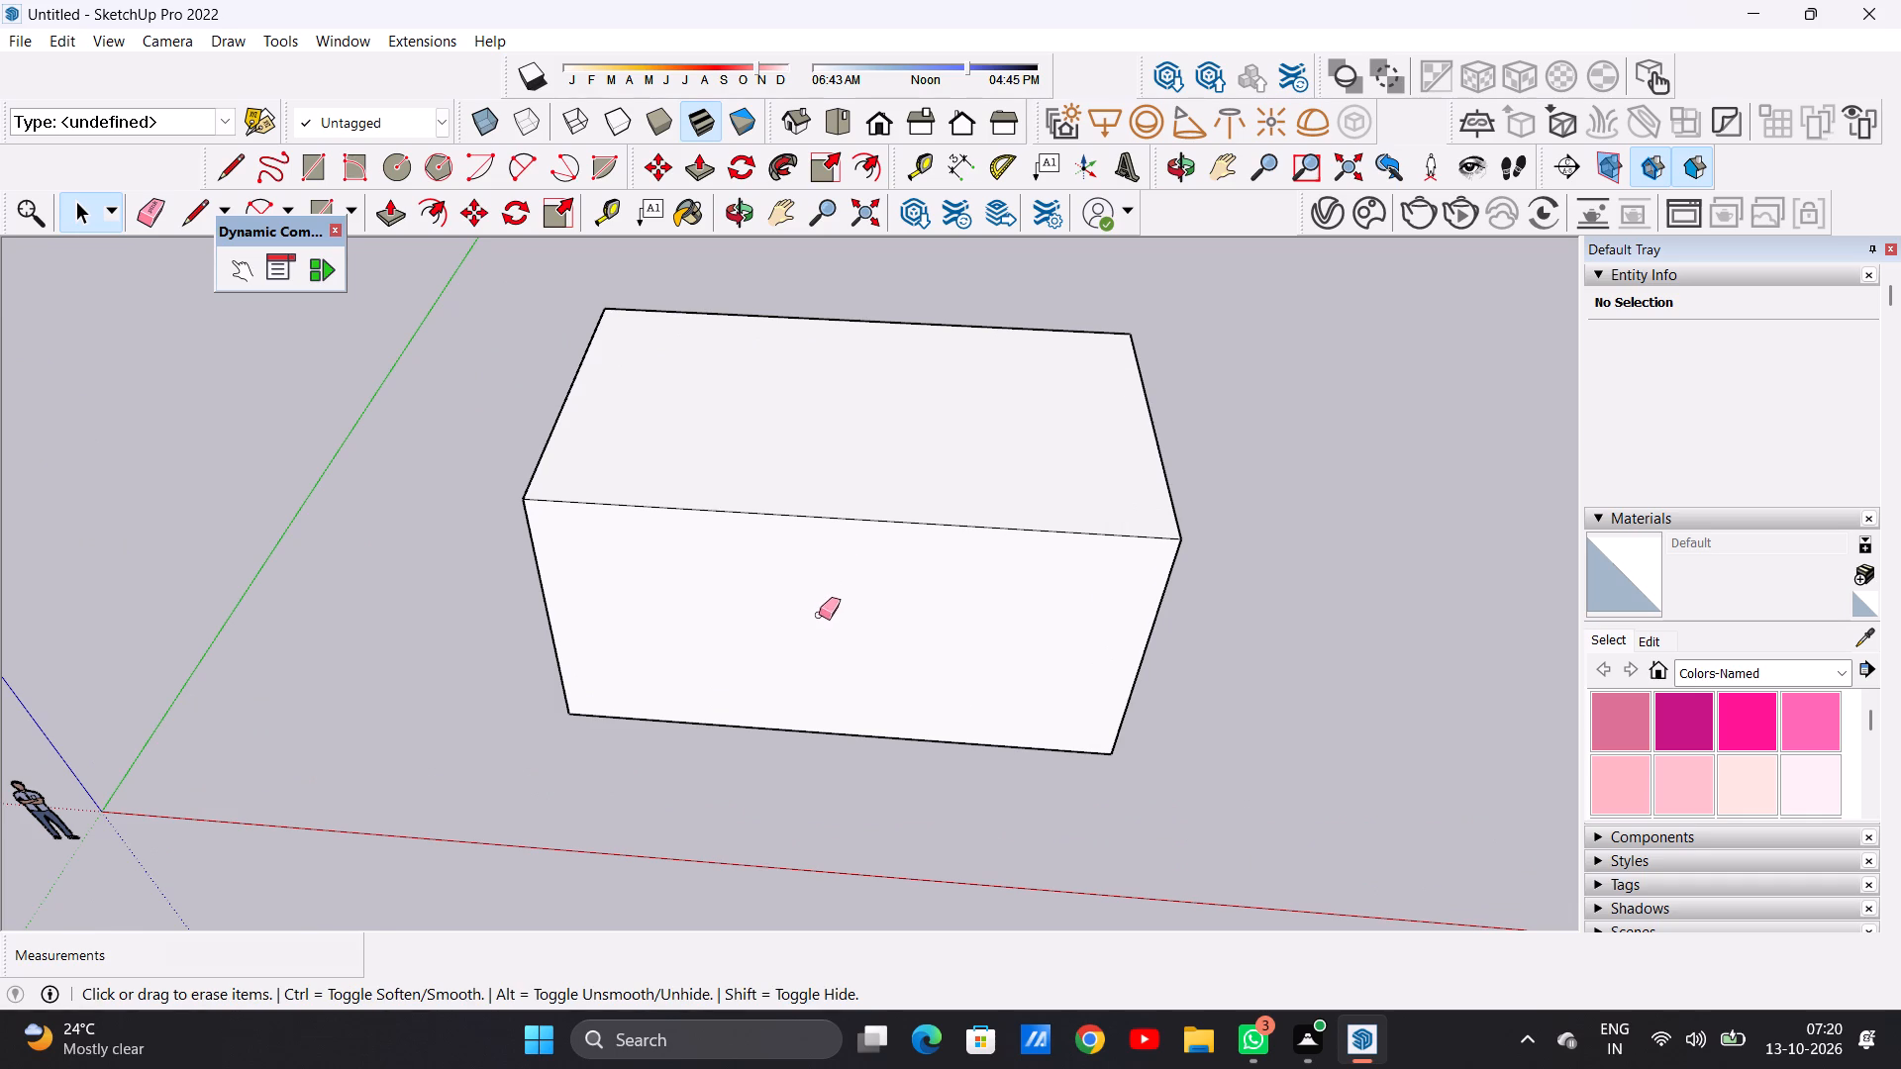
pyautogui.scroll(1, 880, 625)
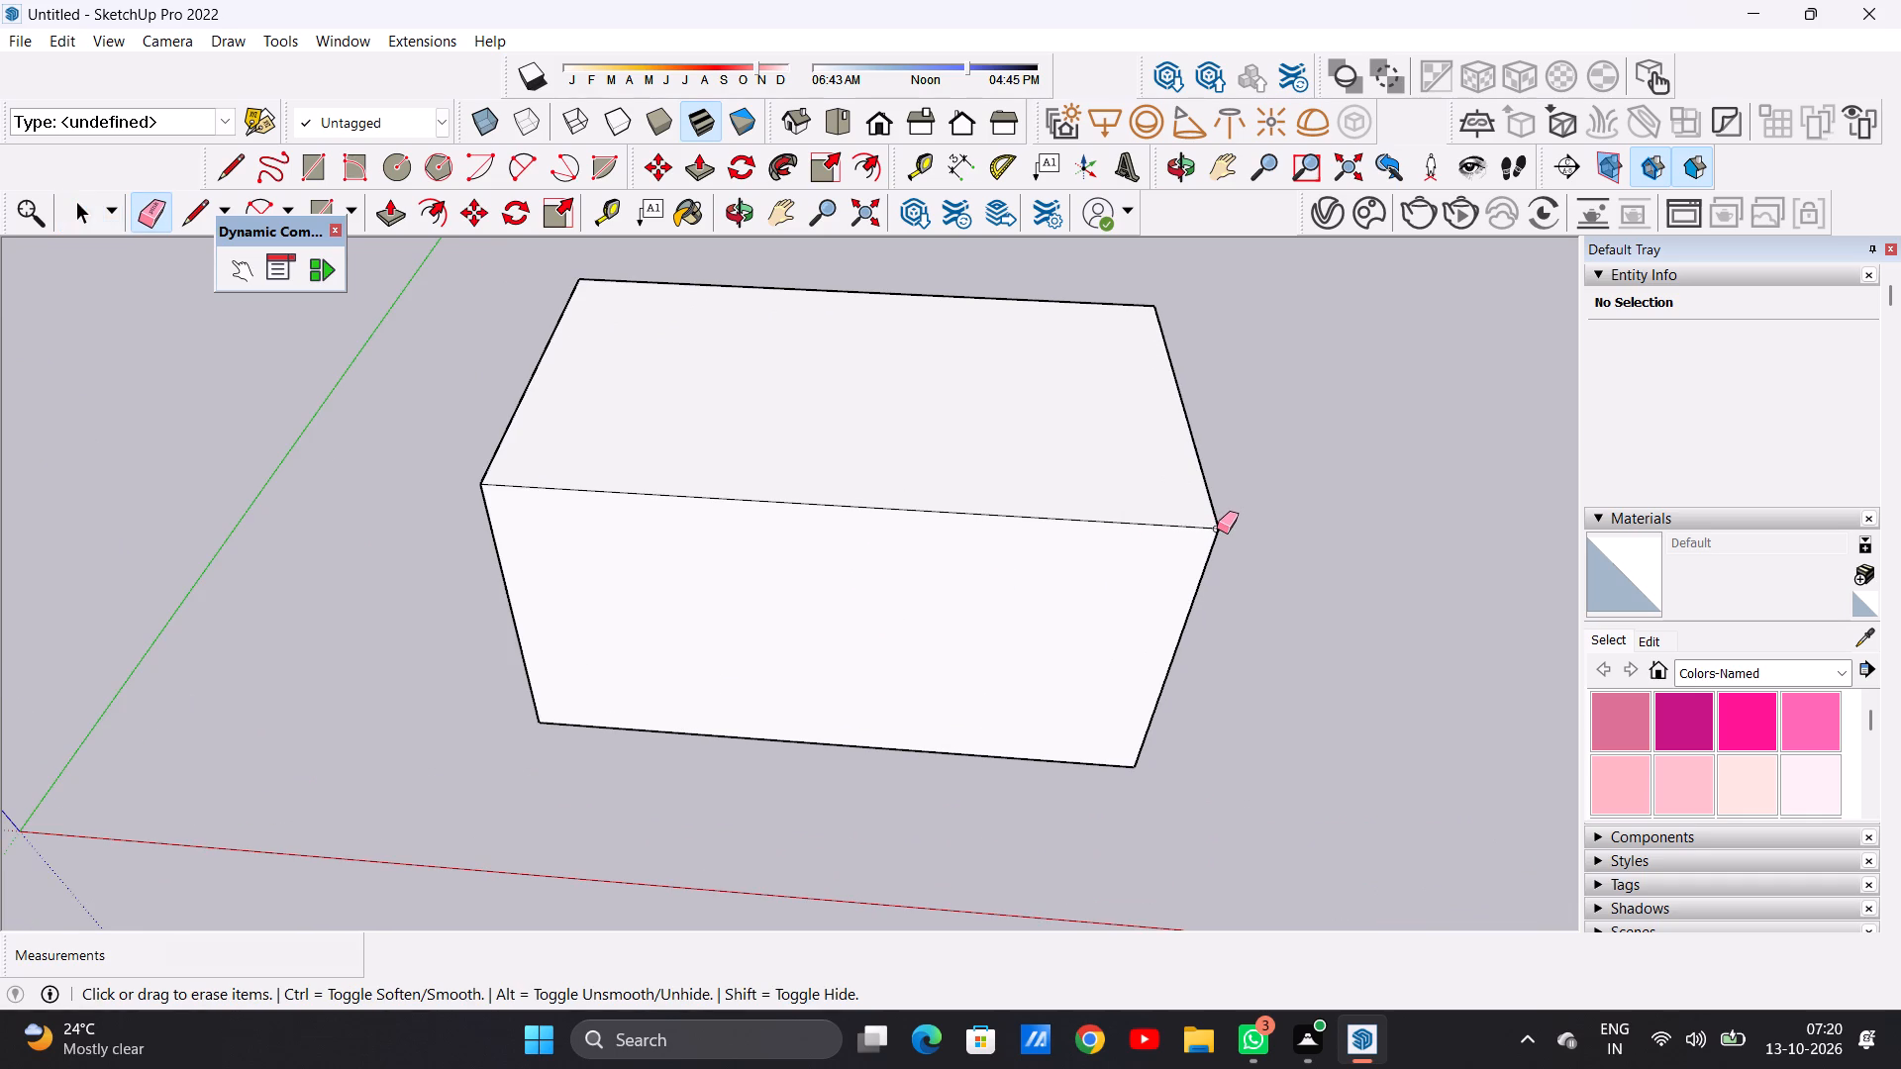
pyautogui.click(1217, 529)
# Examine the opened box's interior from several angles, checking the floor and the two remaining walls.
pyautogui.scroll(-4, 1064, 588)
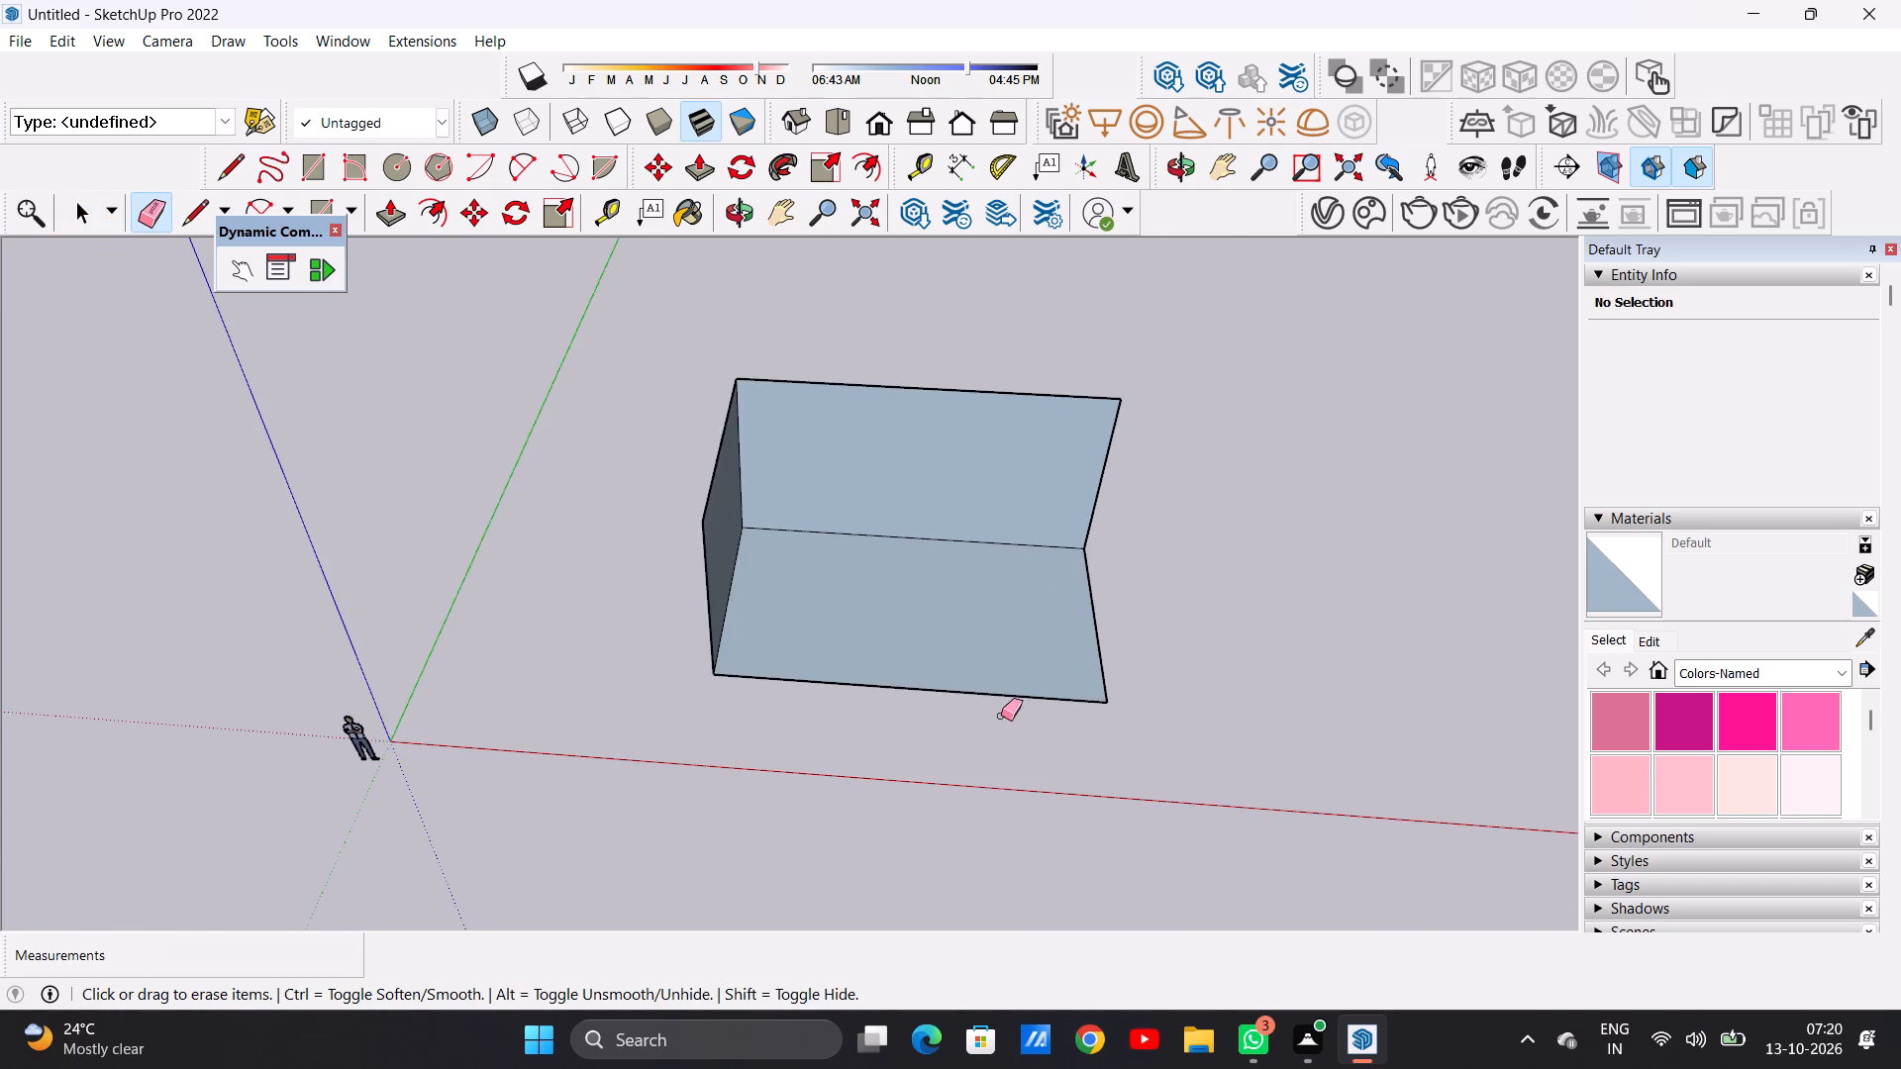
pyautogui.moveTo(1005, 703); pyautogui.dragTo(654, 613, button='middle')
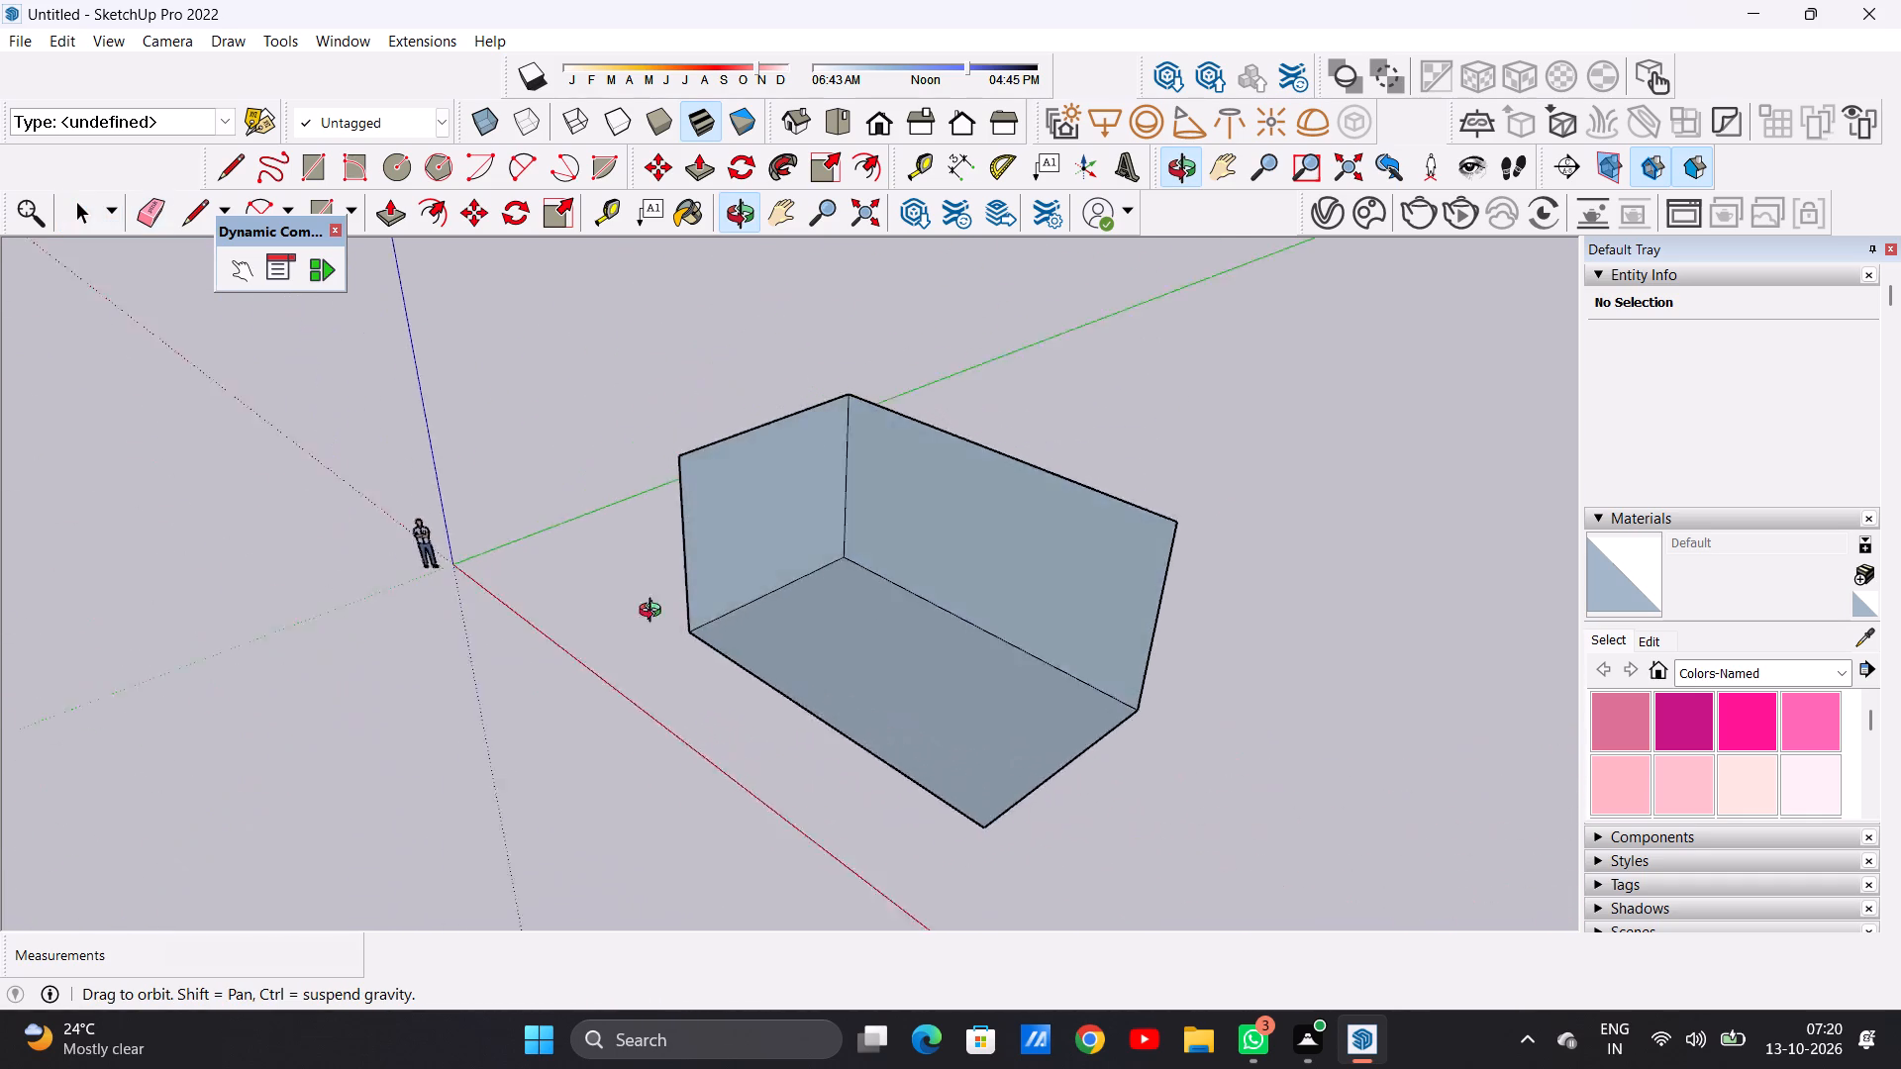
pyautogui.moveTo(654, 613); pyautogui.dragTo(607, 715, button='middle')
pyautogui.scroll(-4, 1080, 603)
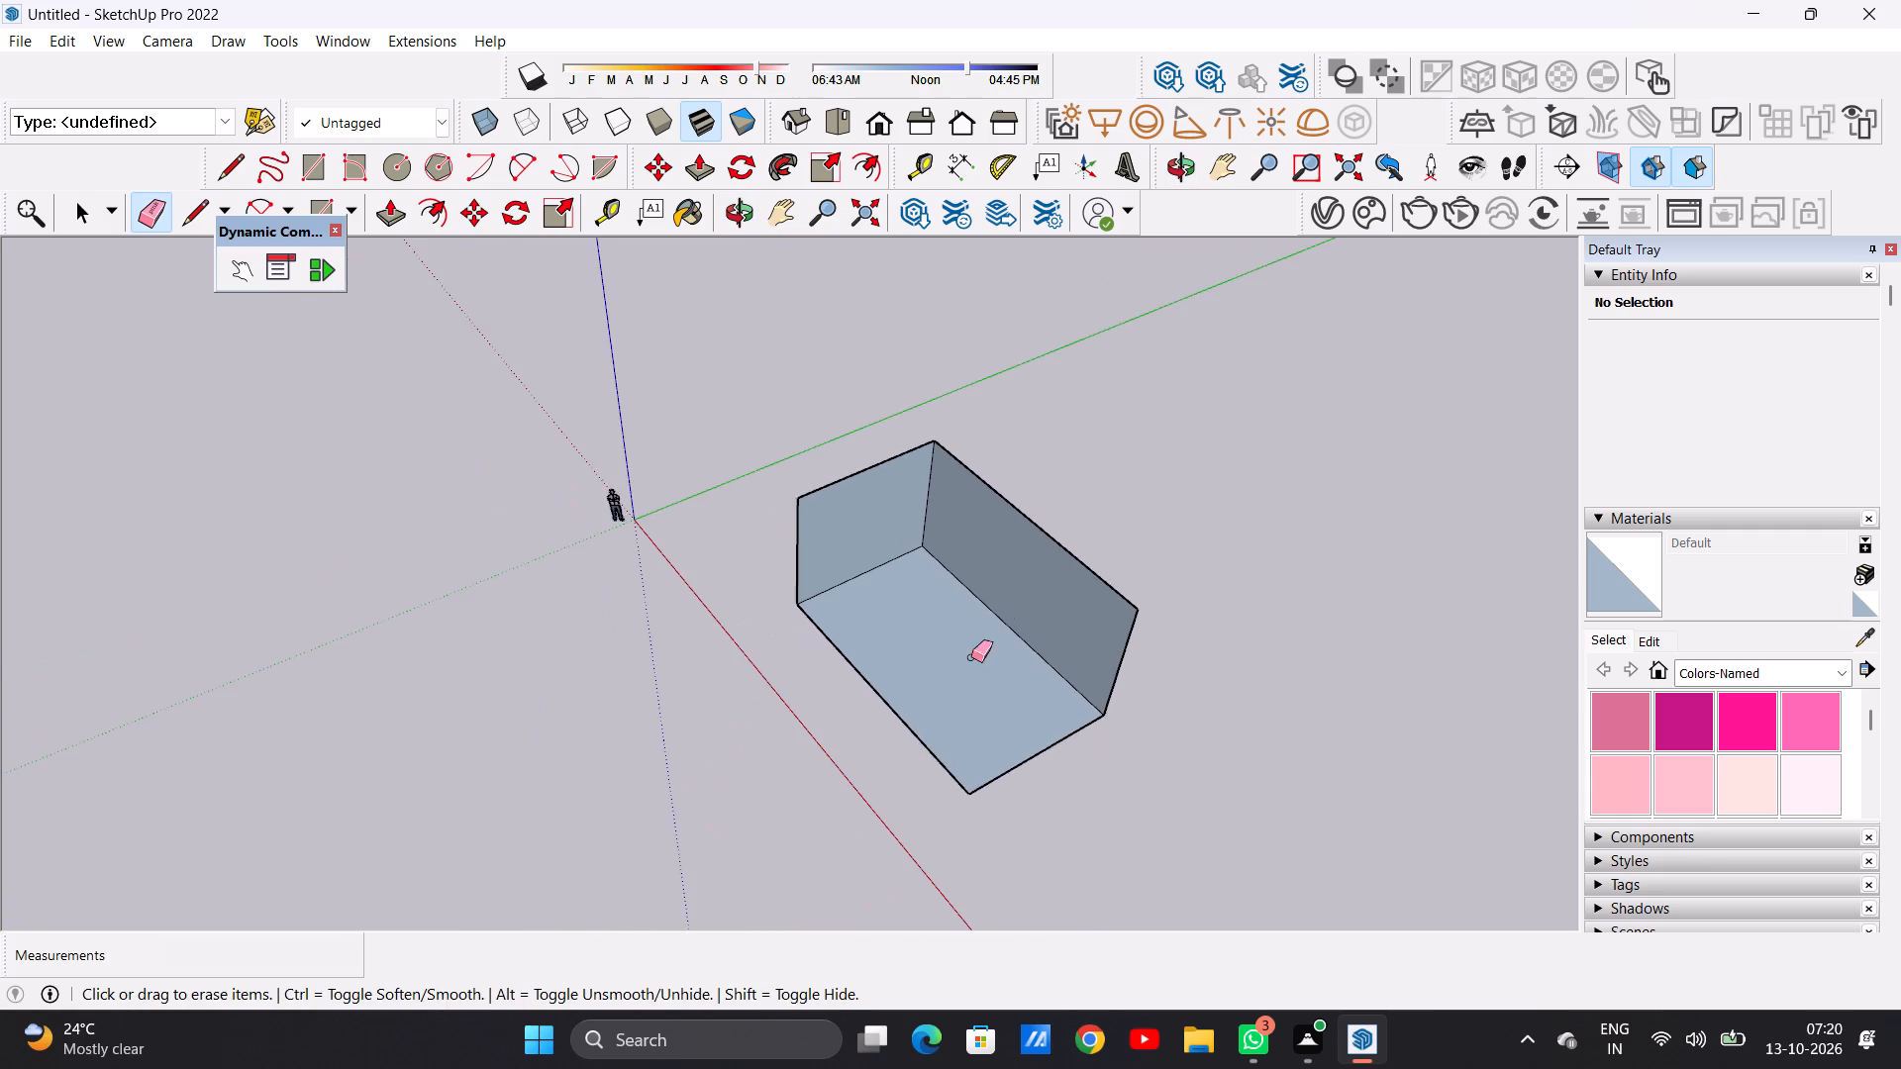
pyautogui.scroll(-1, 941, 693)
pyautogui.scroll(1, 941, 695)
pyautogui.scroll(-1, 941, 698)
pyautogui.scroll(7, 941, 700)
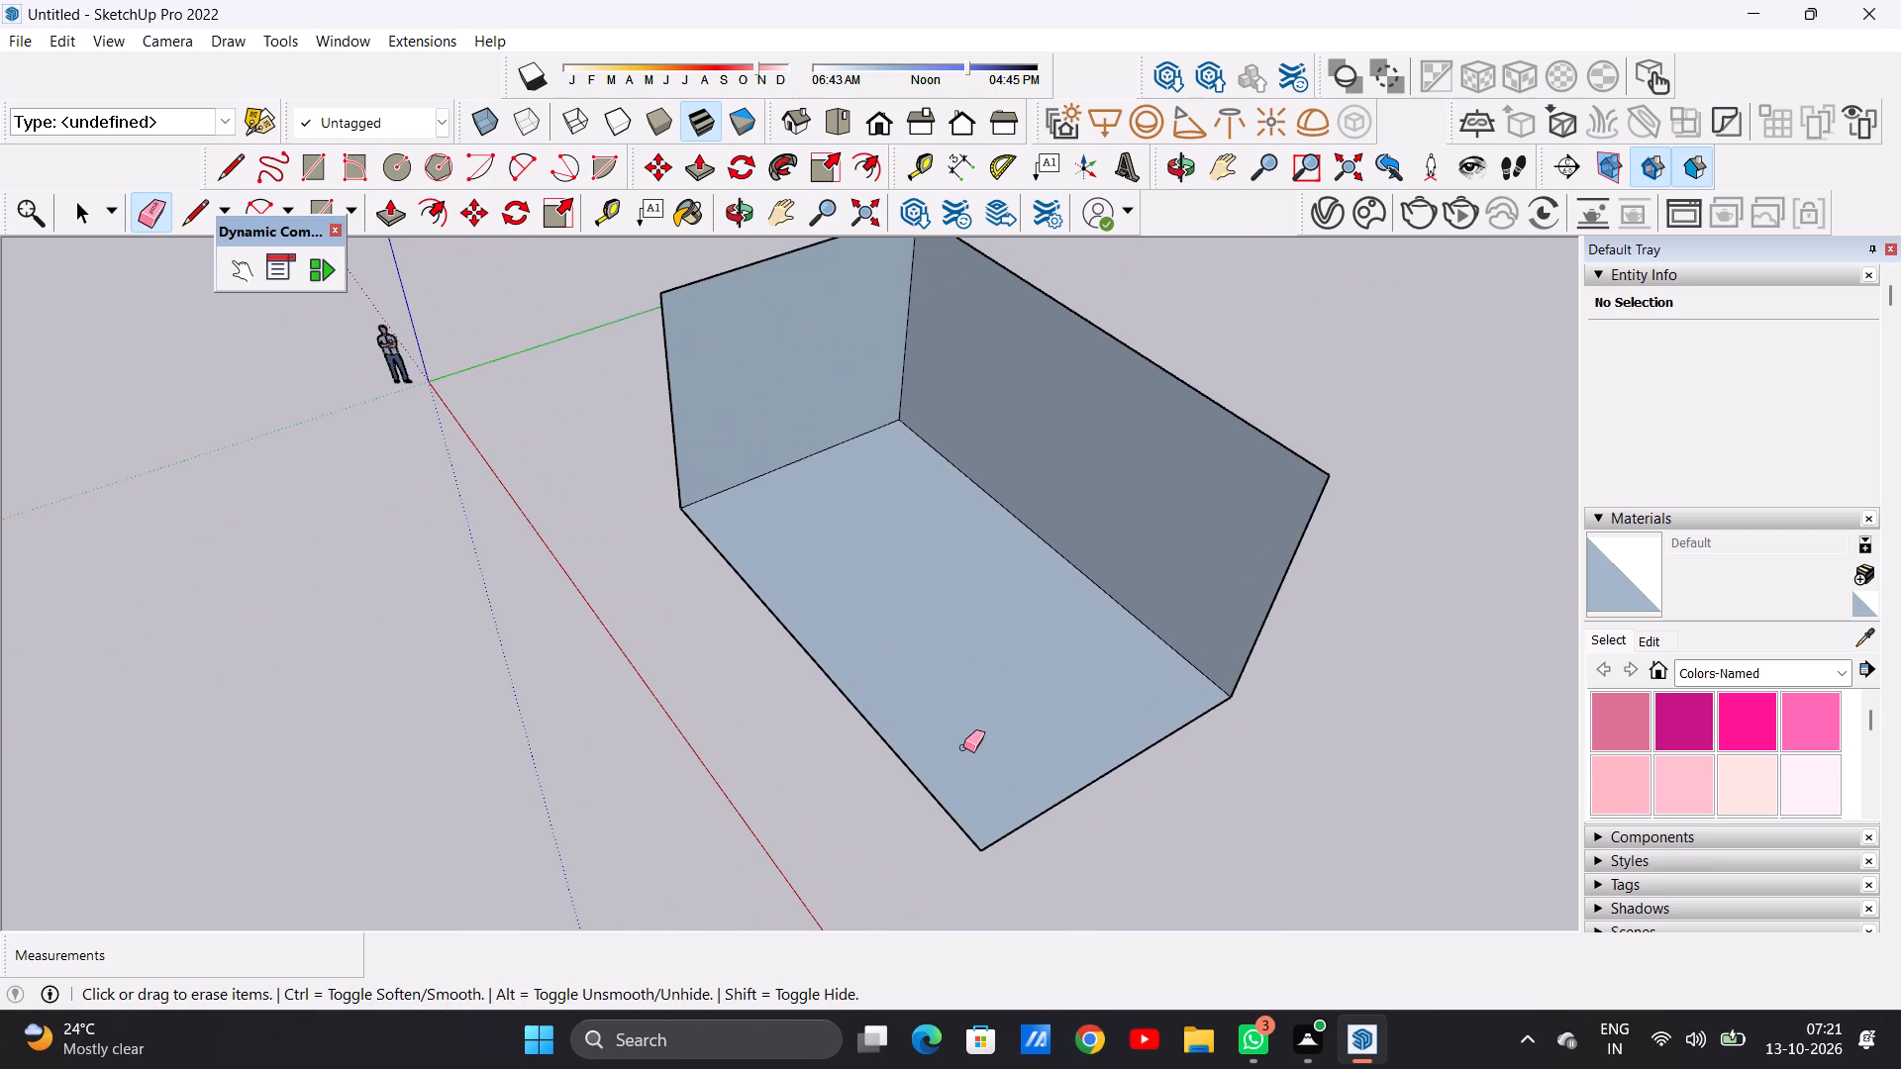
pyautogui.scroll(-3, 963, 730)
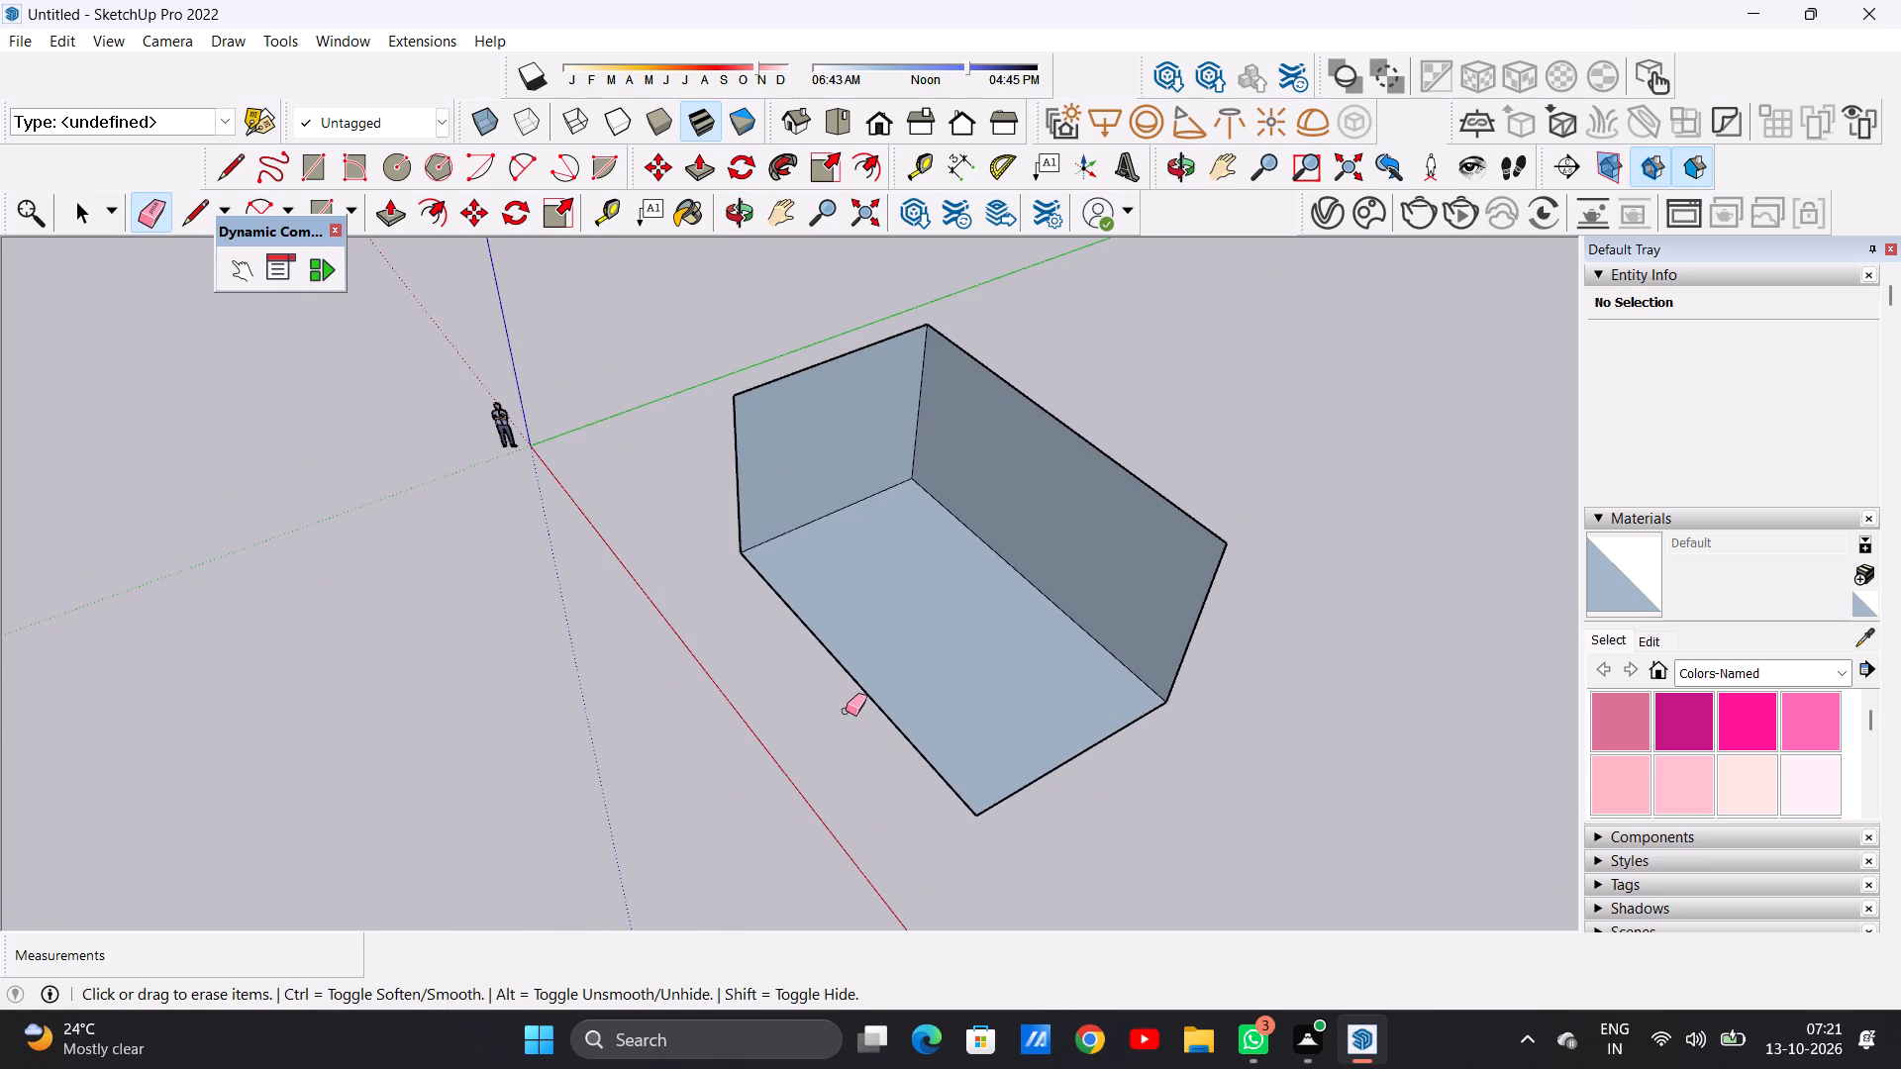
pyautogui.moveTo(846, 711); pyautogui.dragTo(1216, 529, button='middle')
pyautogui.moveTo(828, 687); pyautogui.dragTo(817, 714, button='middle')
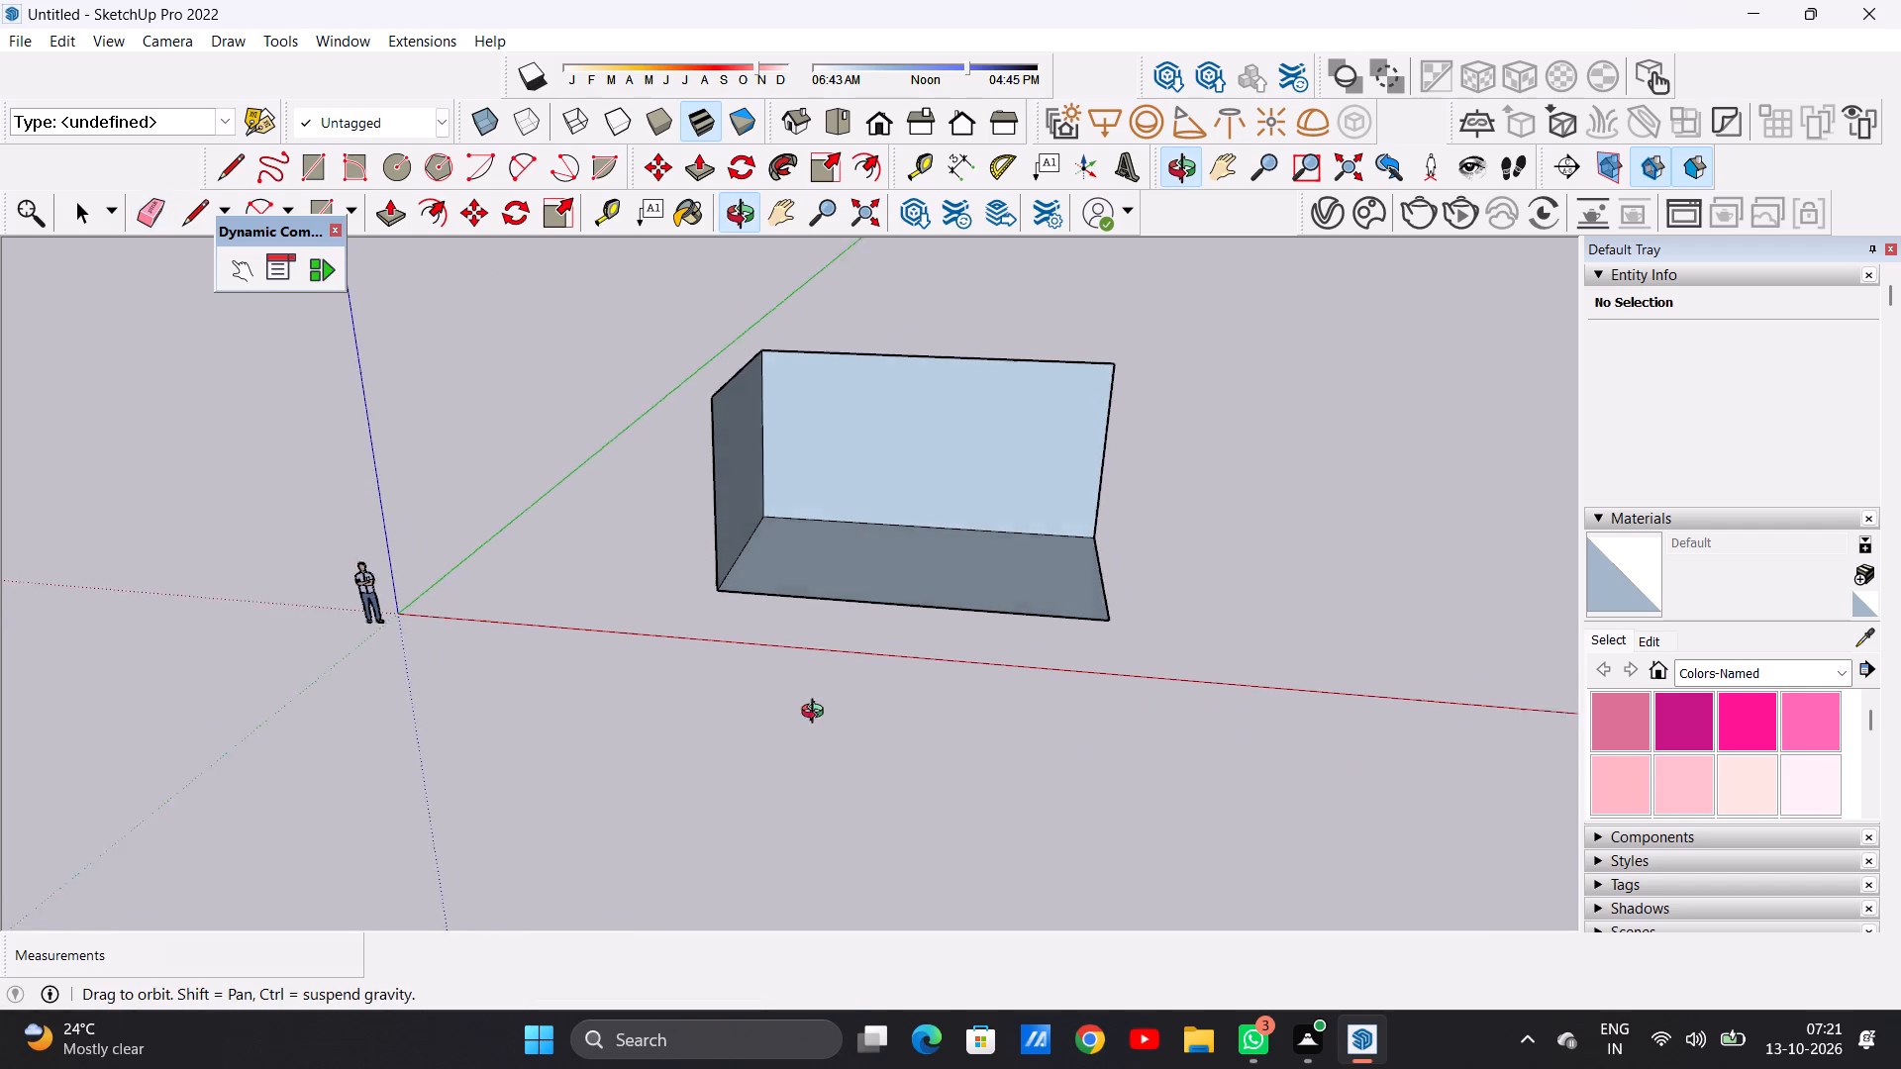
pyautogui.moveTo(817, 714); pyautogui.dragTo(768, 931, button='middle')
pyautogui.moveTo(897, 498); pyautogui.dragTo(978, 636, button='middle')
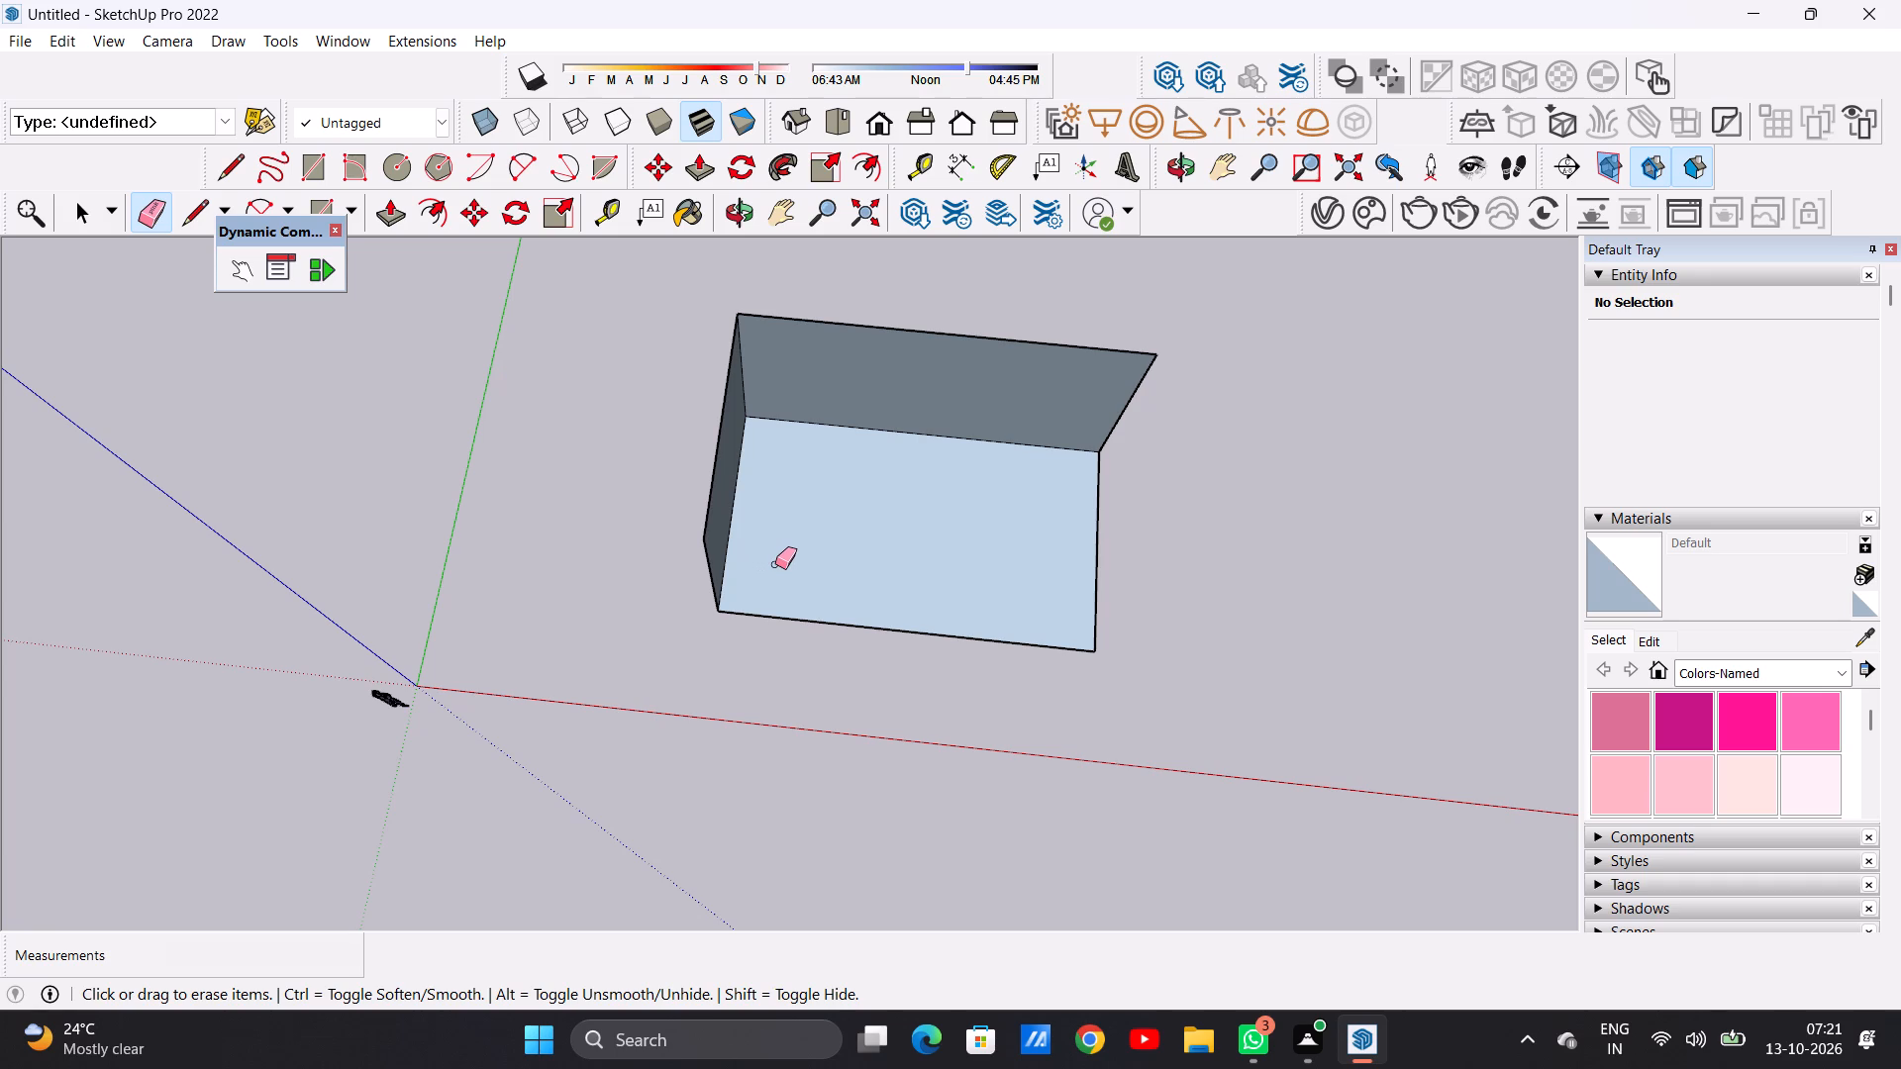
pyautogui.scroll(5, 1105, 389)
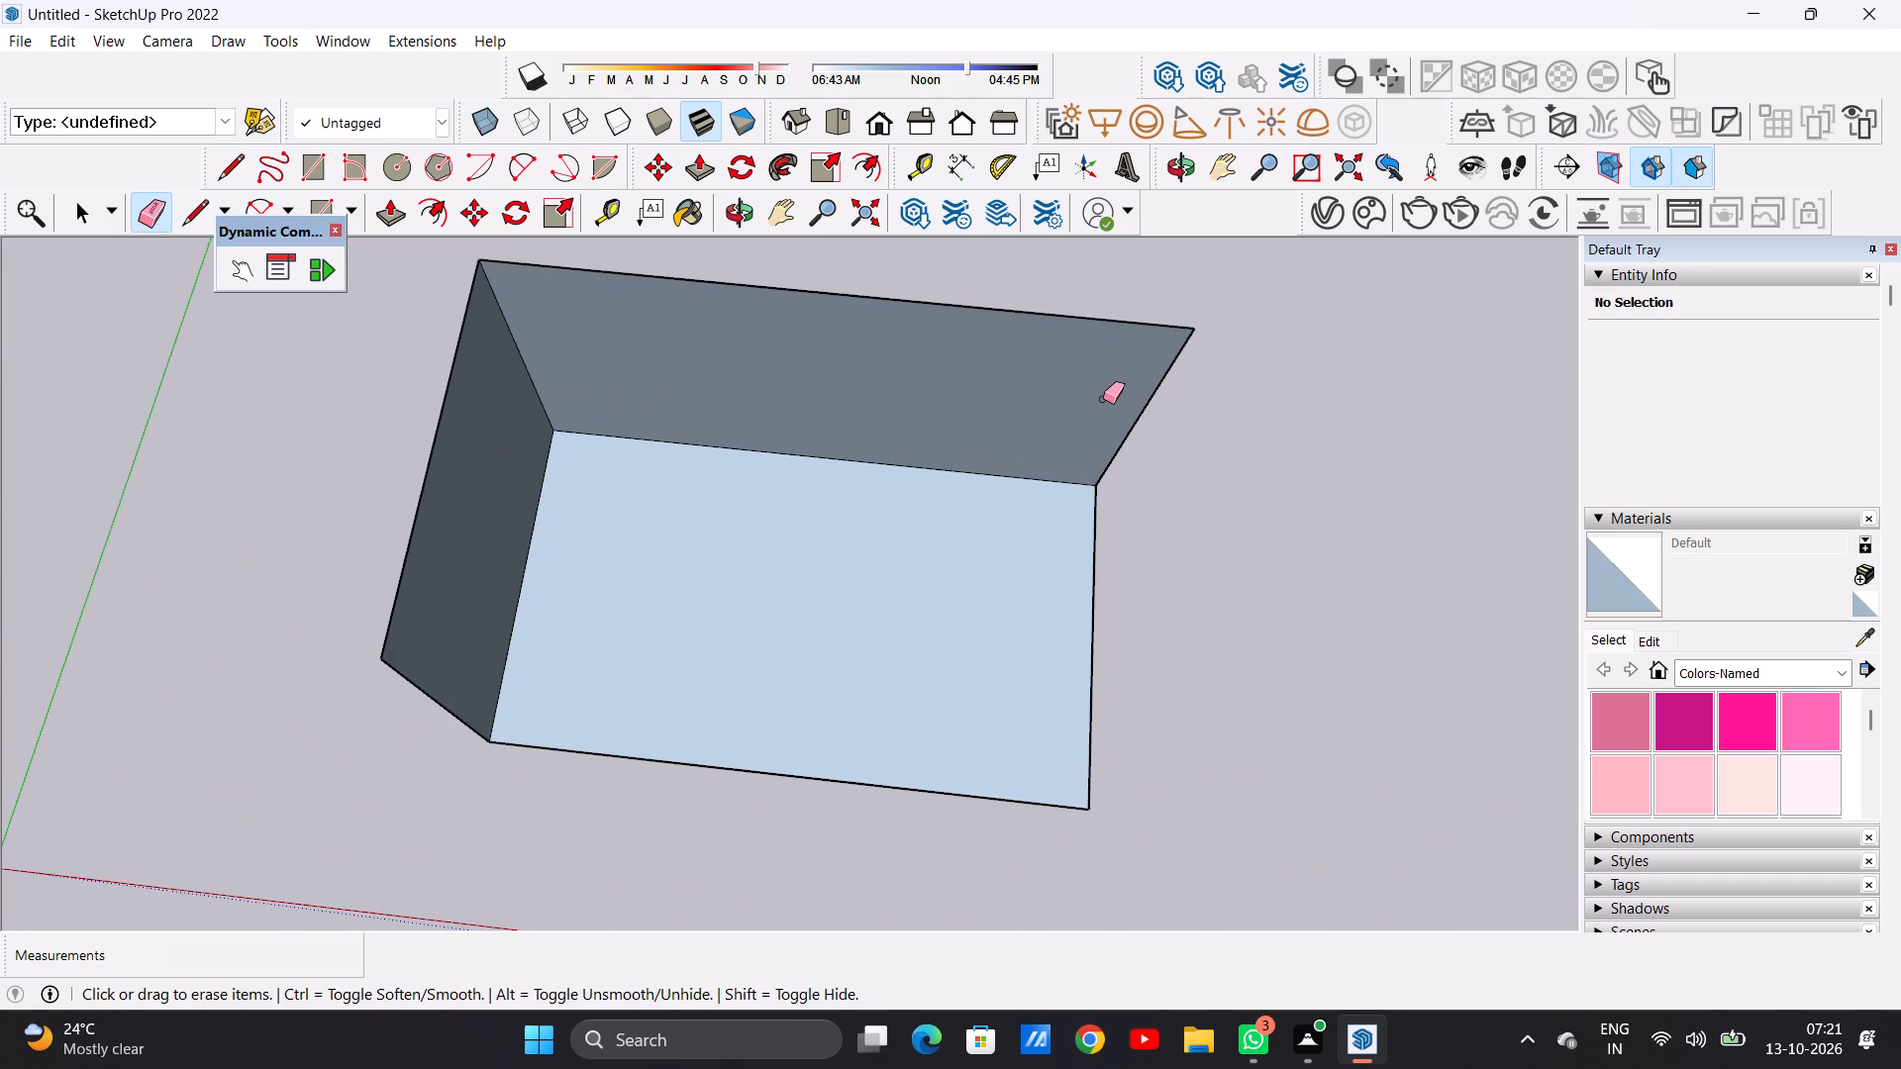
pyautogui.press('space')
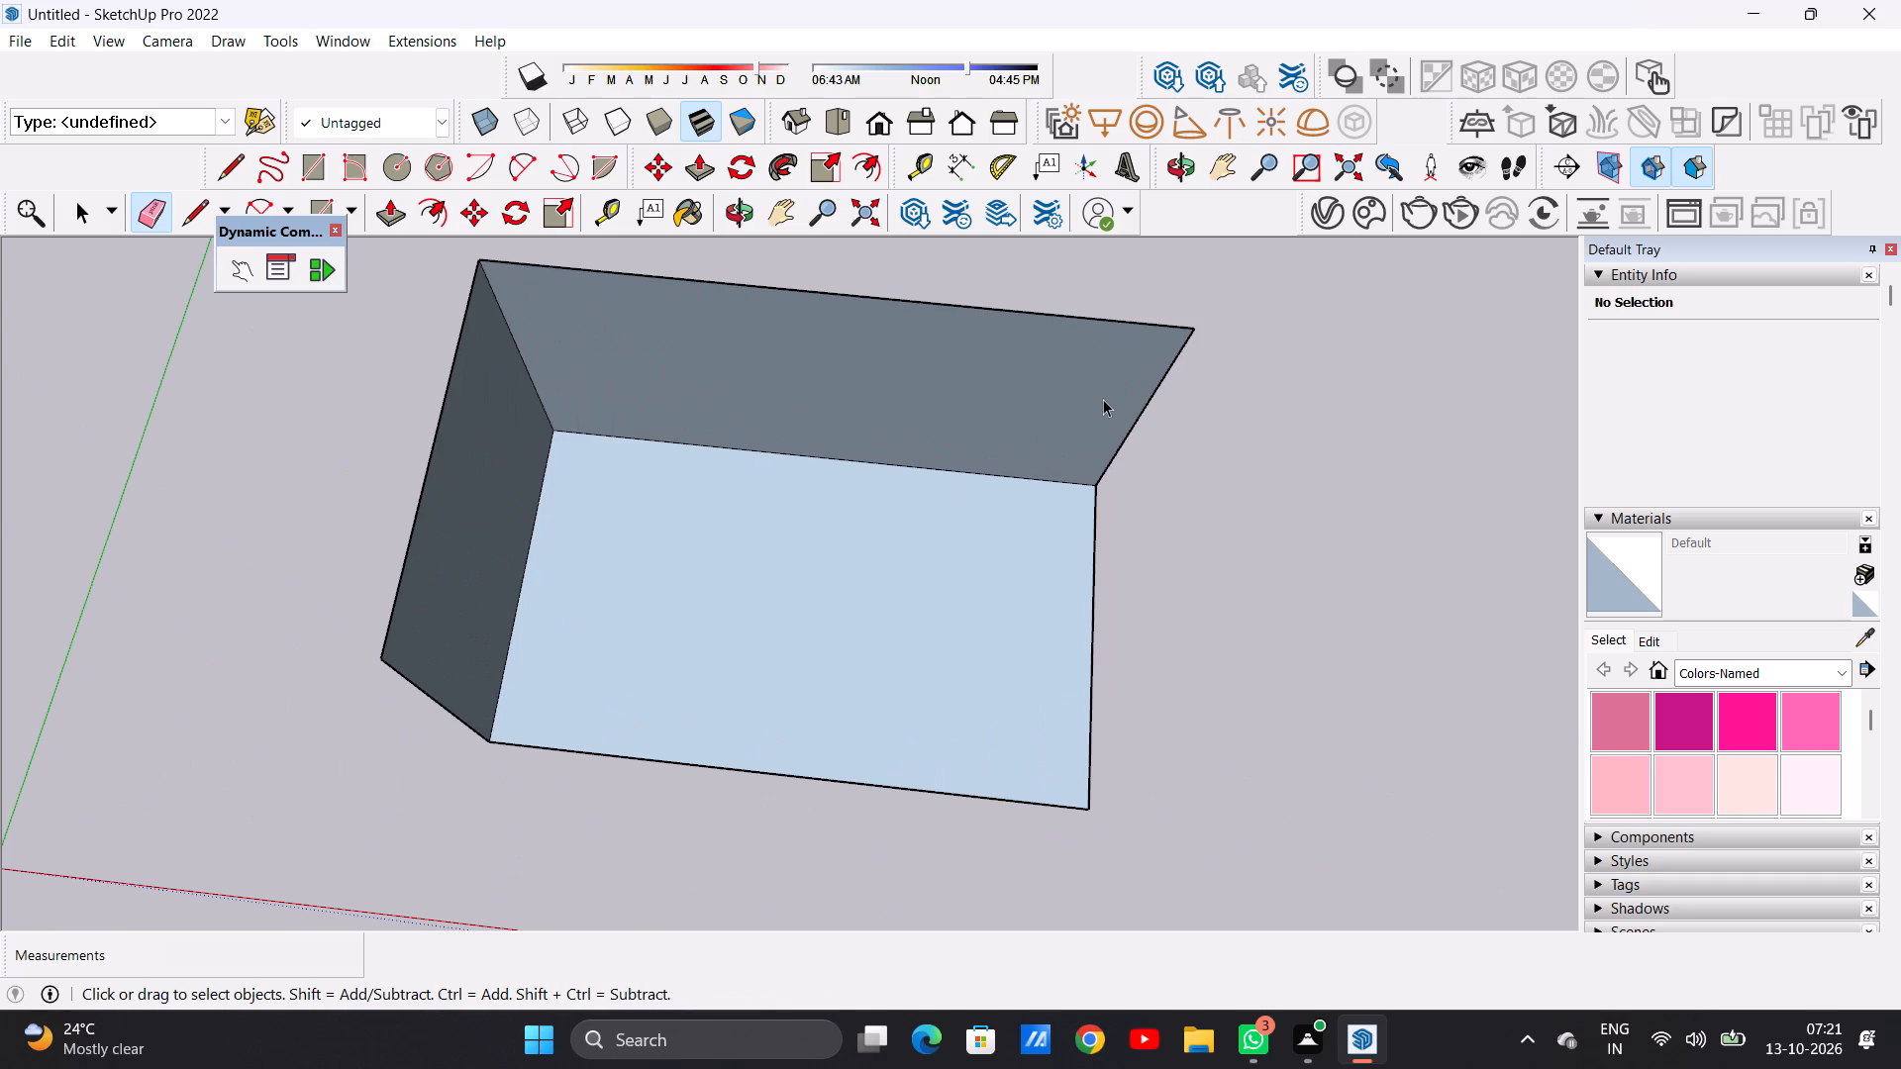
pyautogui.scroll(-2, 703, 581)
pyautogui.moveTo(744, 659); pyautogui.dragTo(797, 424, button='middle')
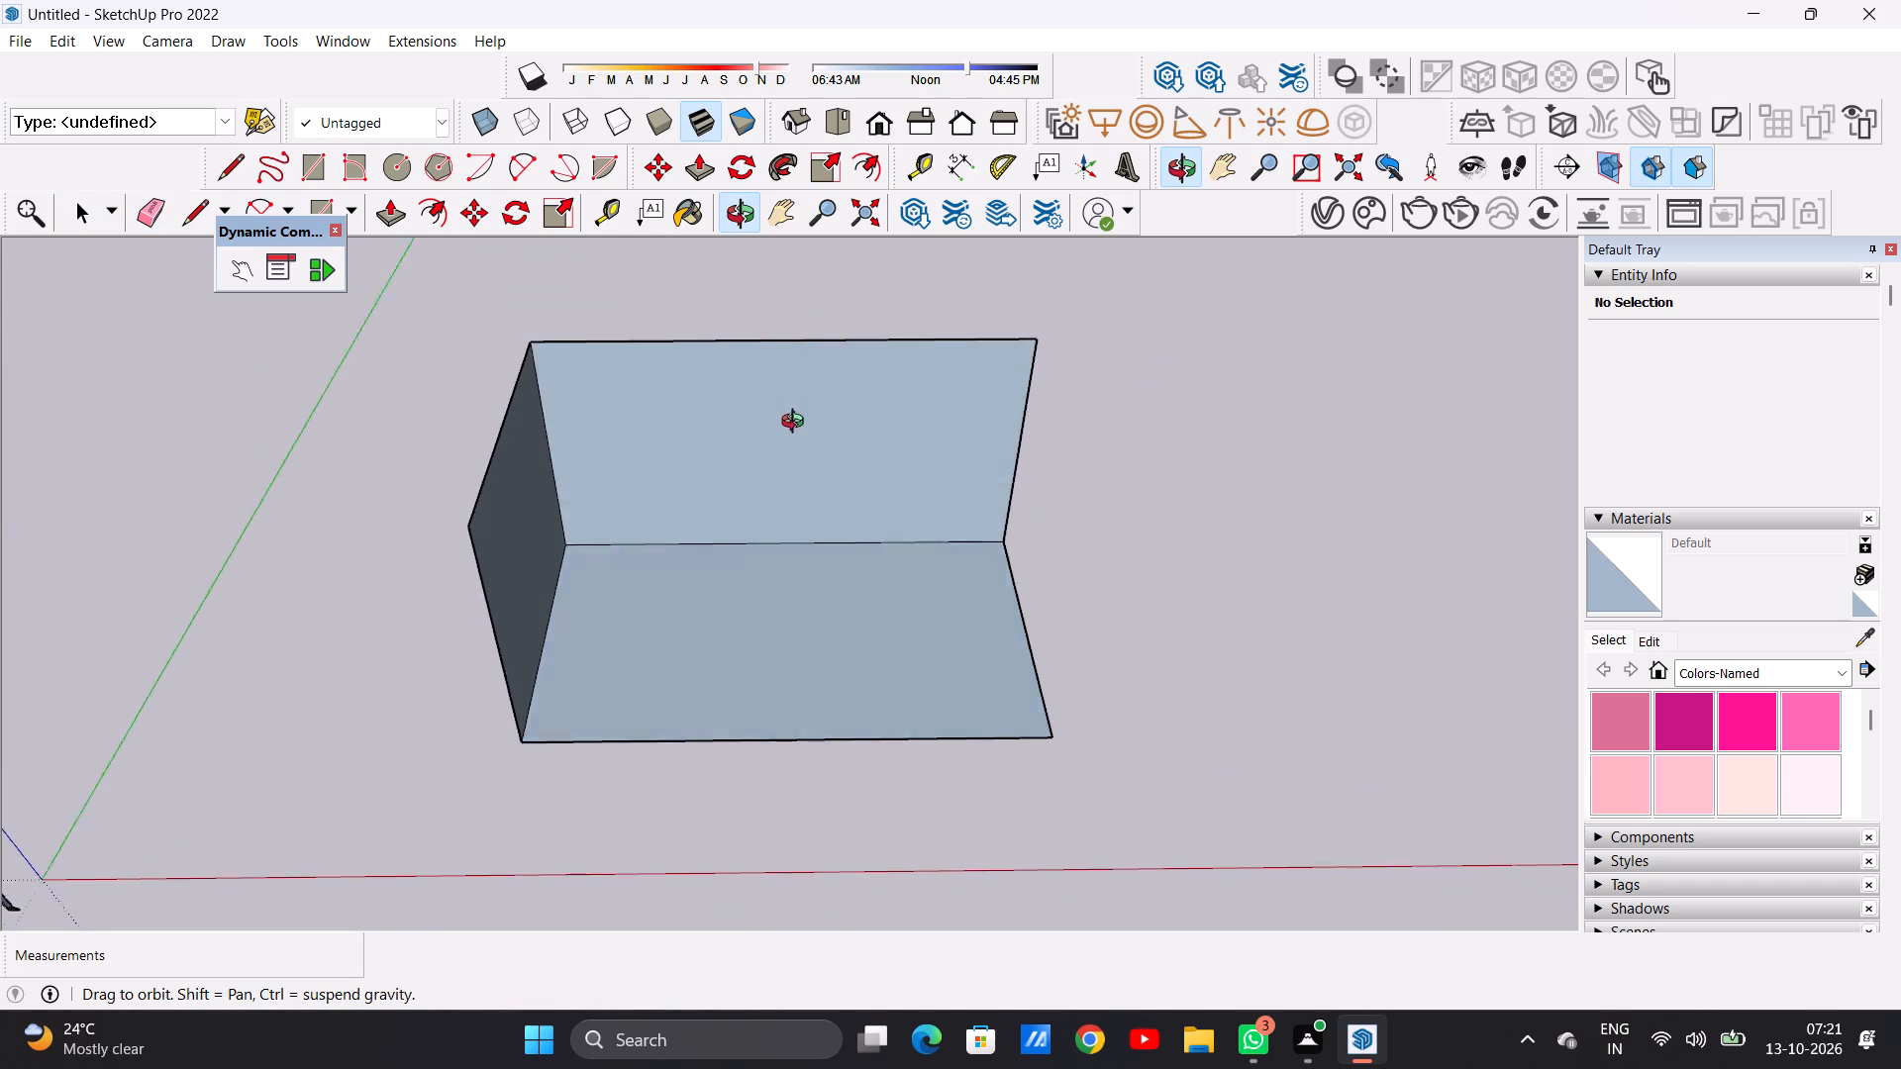
pyautogui.moveTo(797, 424); pyautogui.dragTo(561, 459, button='middle')
pyautogui.scroll(-4, 646, 434)
pyautogui.scroll(8, 673, 513)
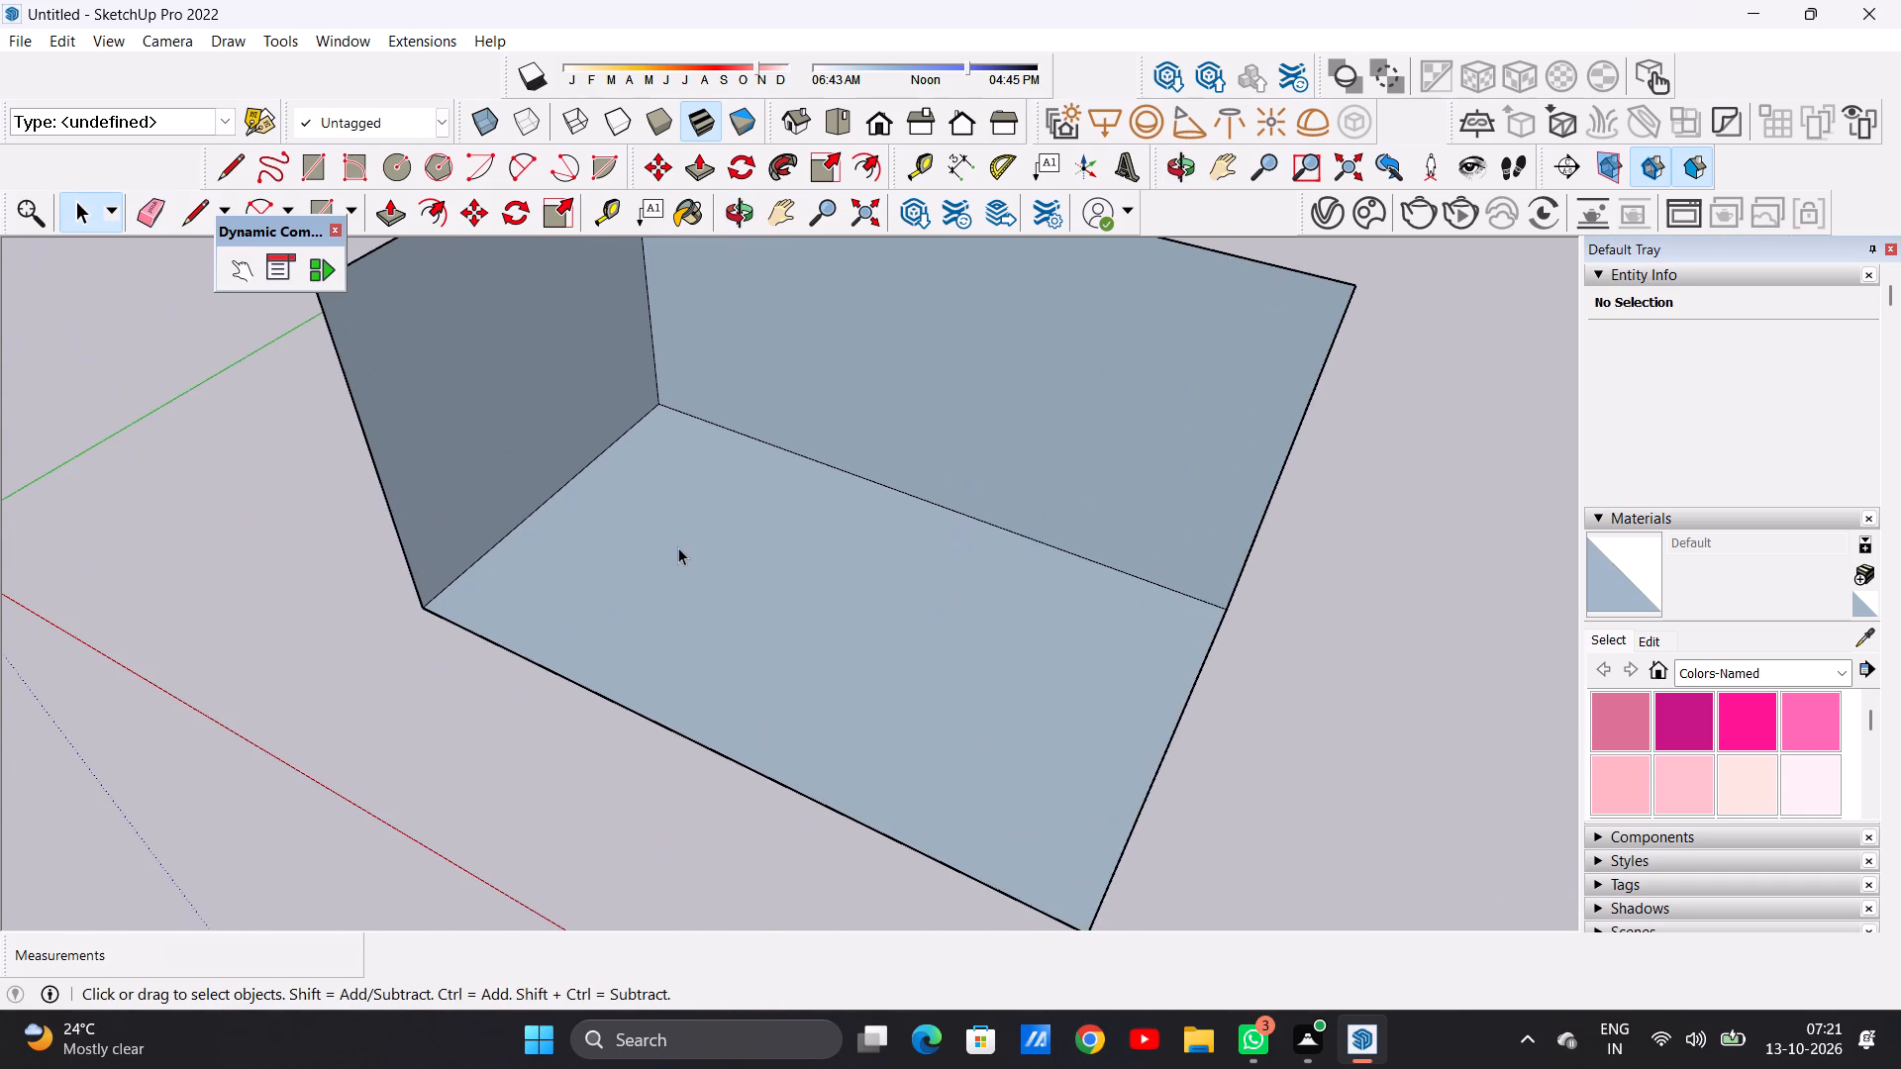
pyautogui.press('space')
pyautogui.scroll(-6, 902, 596)
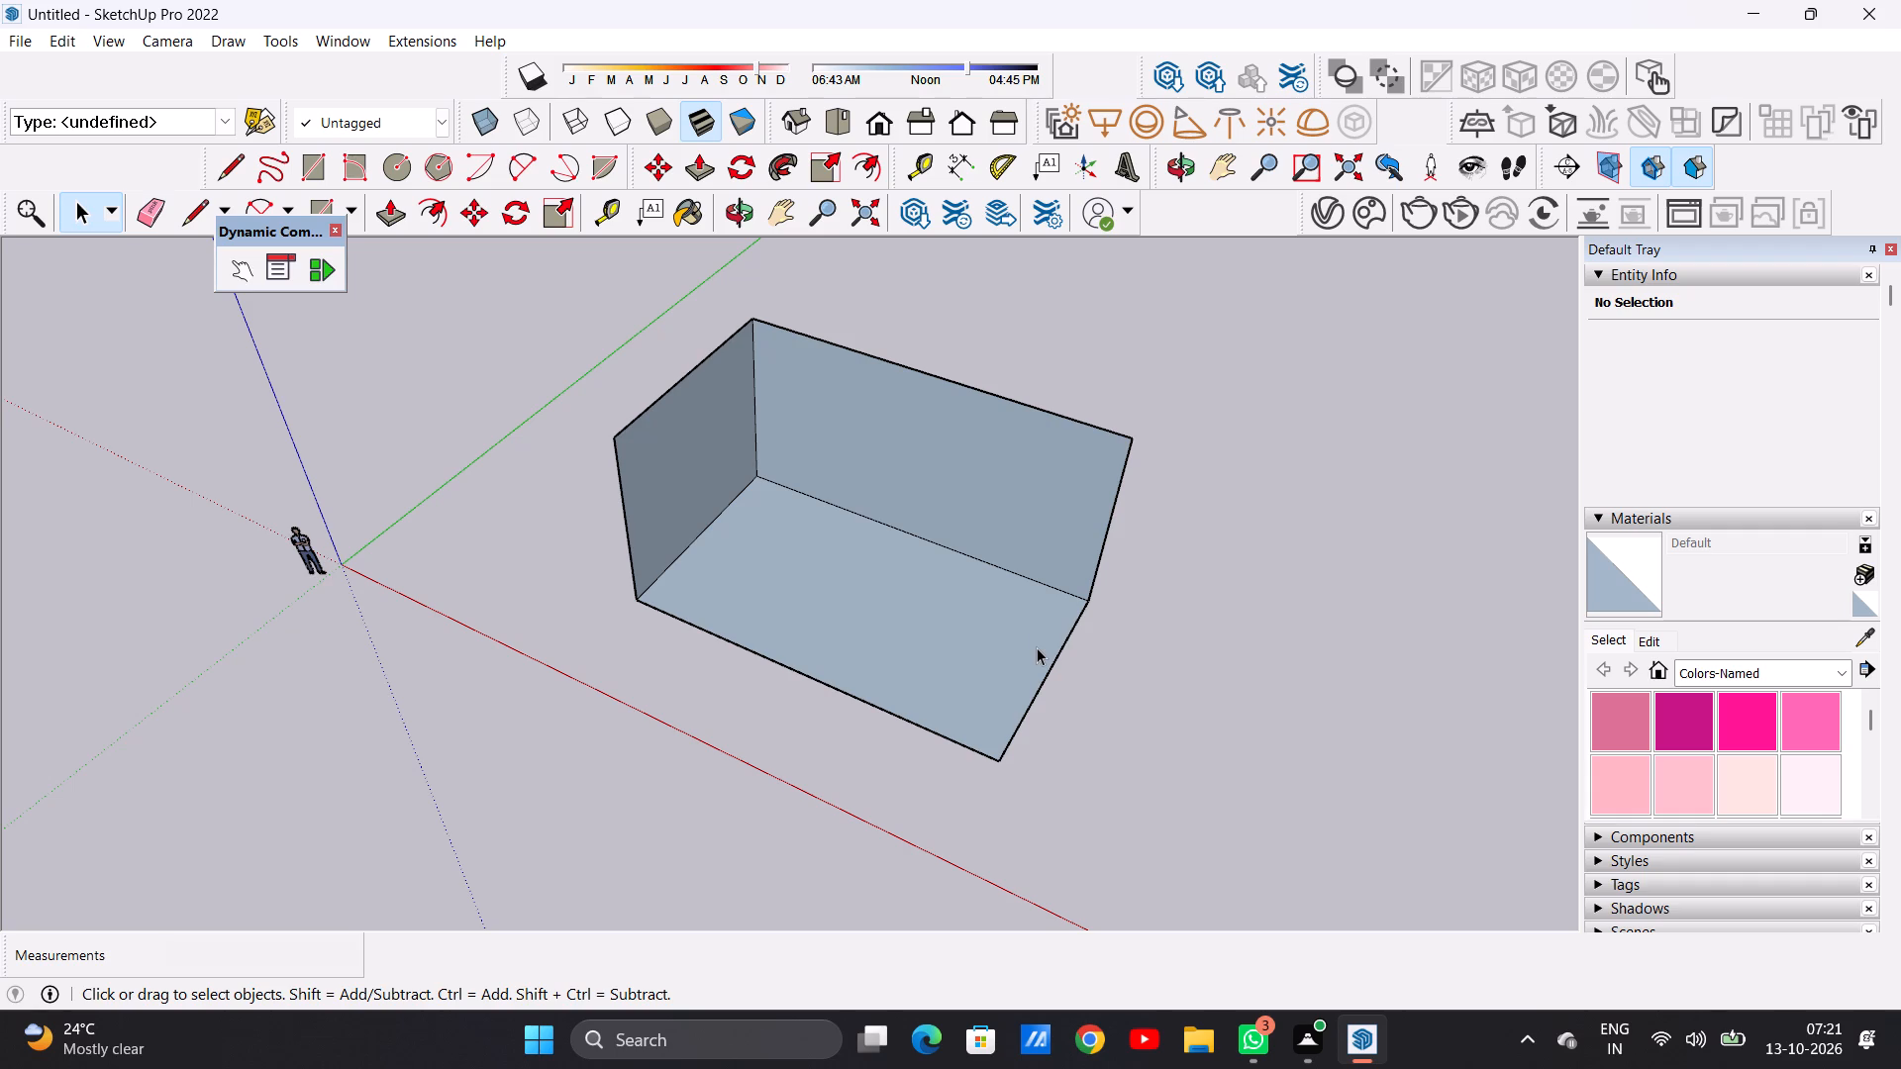
pyautogui.scroll(5, 834, 597)
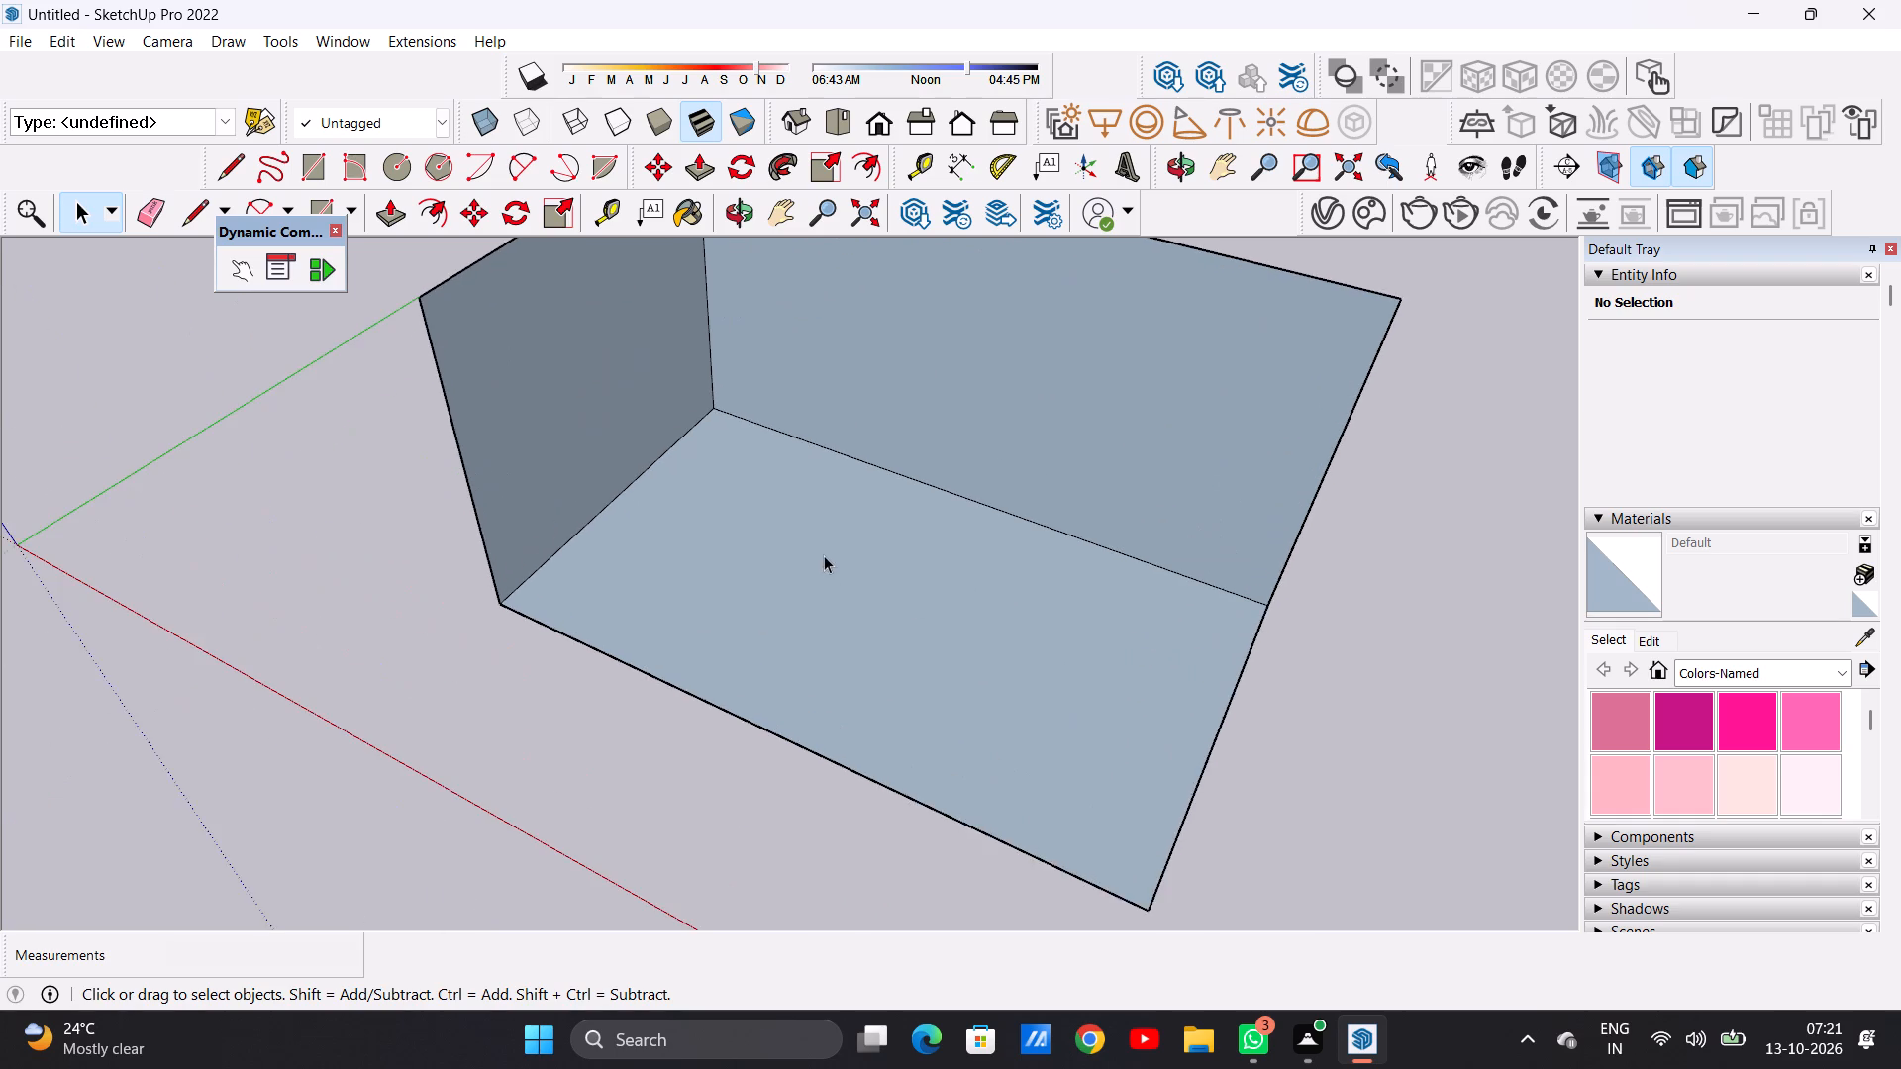
pyautogui.moveTo(826, 559); pyautogui.dragTo(989, 720, button='middle')
pyautogui.scroll(-7, 882, 673)
pyautogui.moveTo(950, 706); pyautogui.dragTo(951, 629, button='middle')
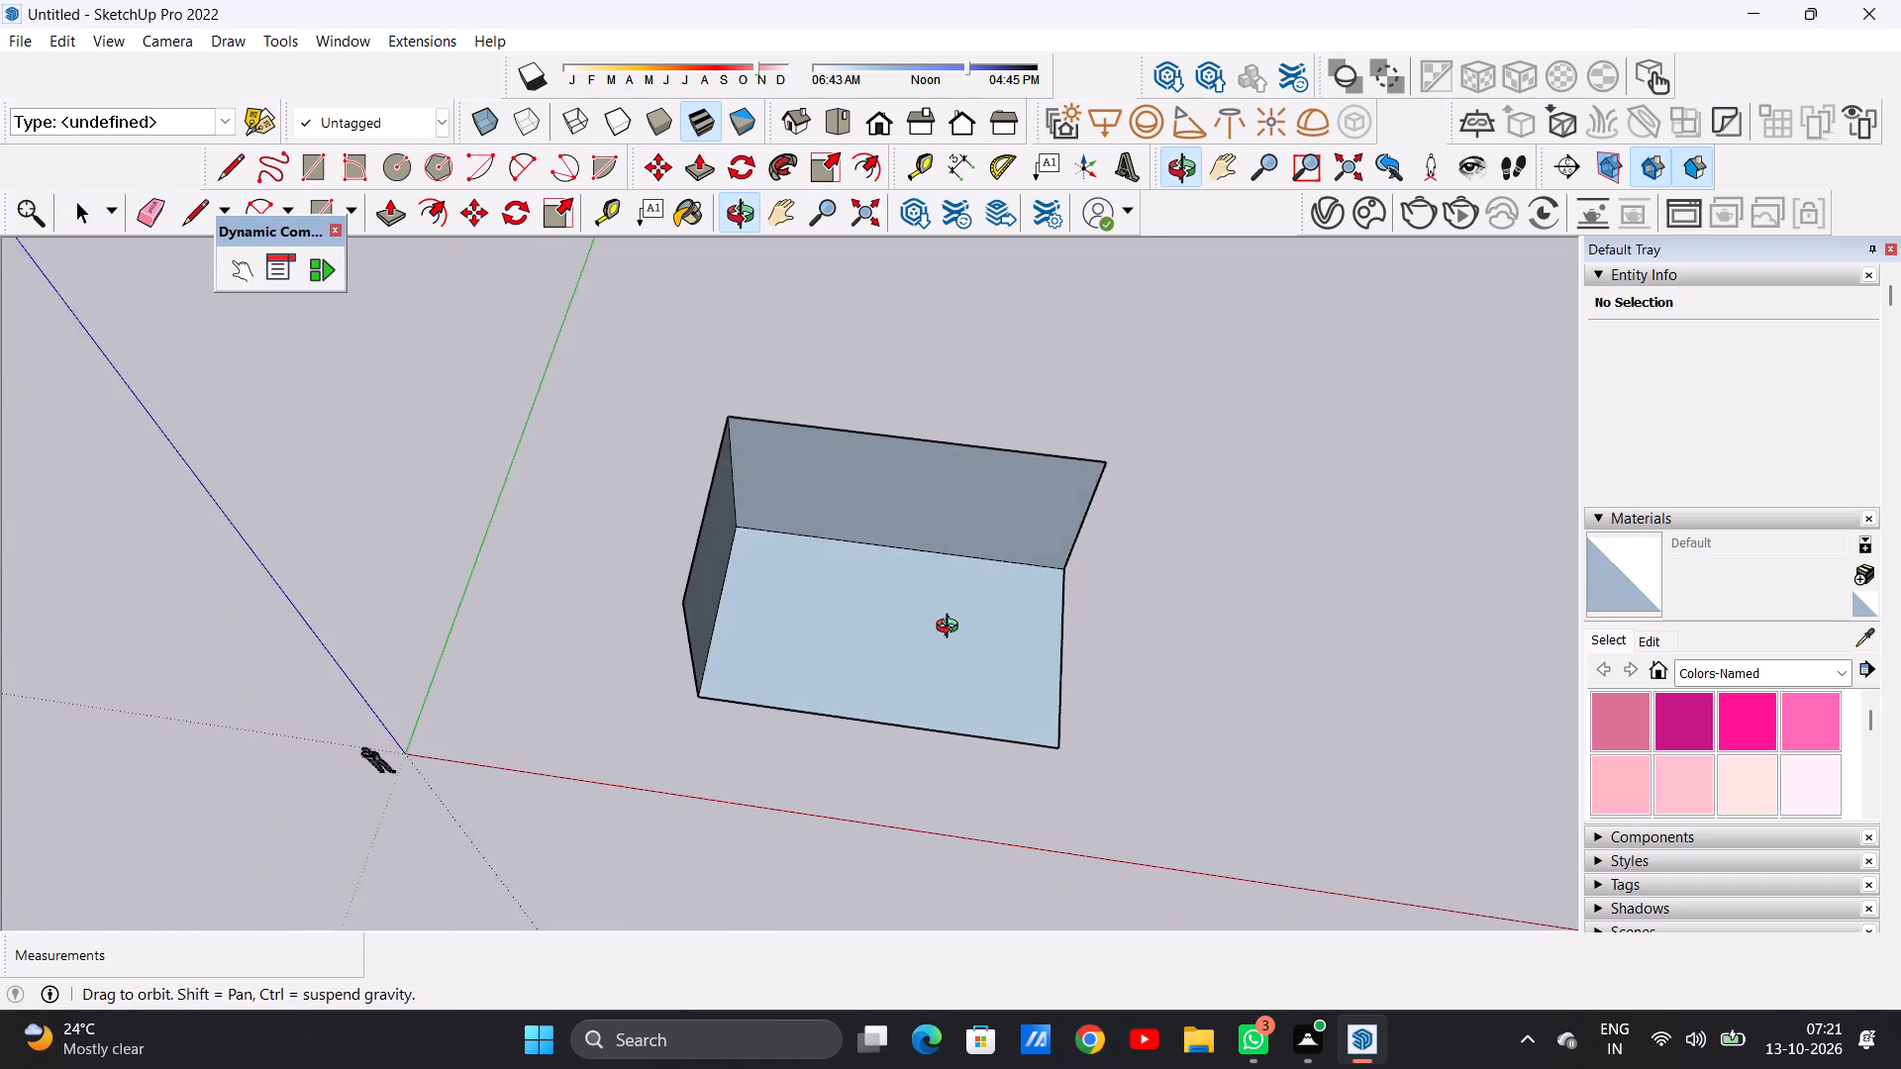
pyautogui.moveTo(951, 629); pyautogui.dragTo(914, 428, button='middle')
pyautogui.scroll(6, 936, 656)
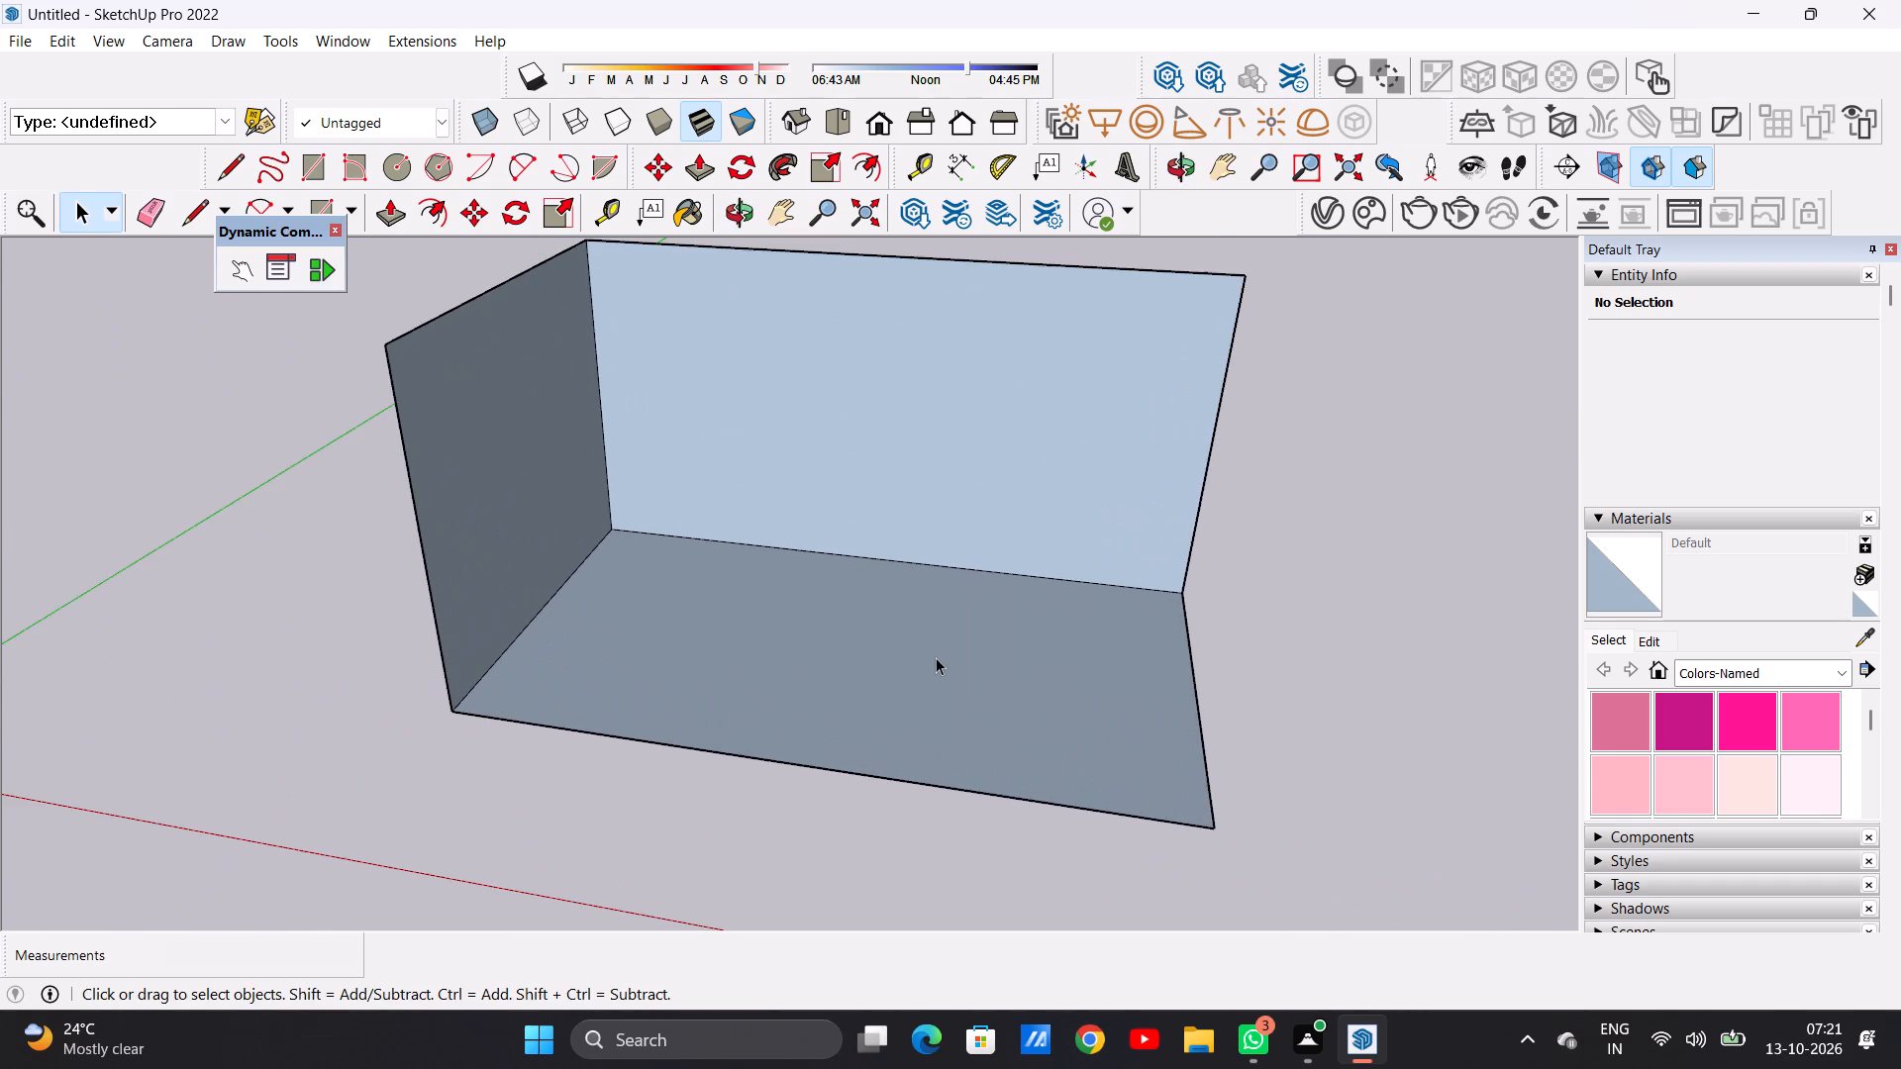
pyautogui.scroll(1, 582, 585)
pyautogui.moveTo(577, 584); pyautogui.dragTo(572, 618, button='middle')
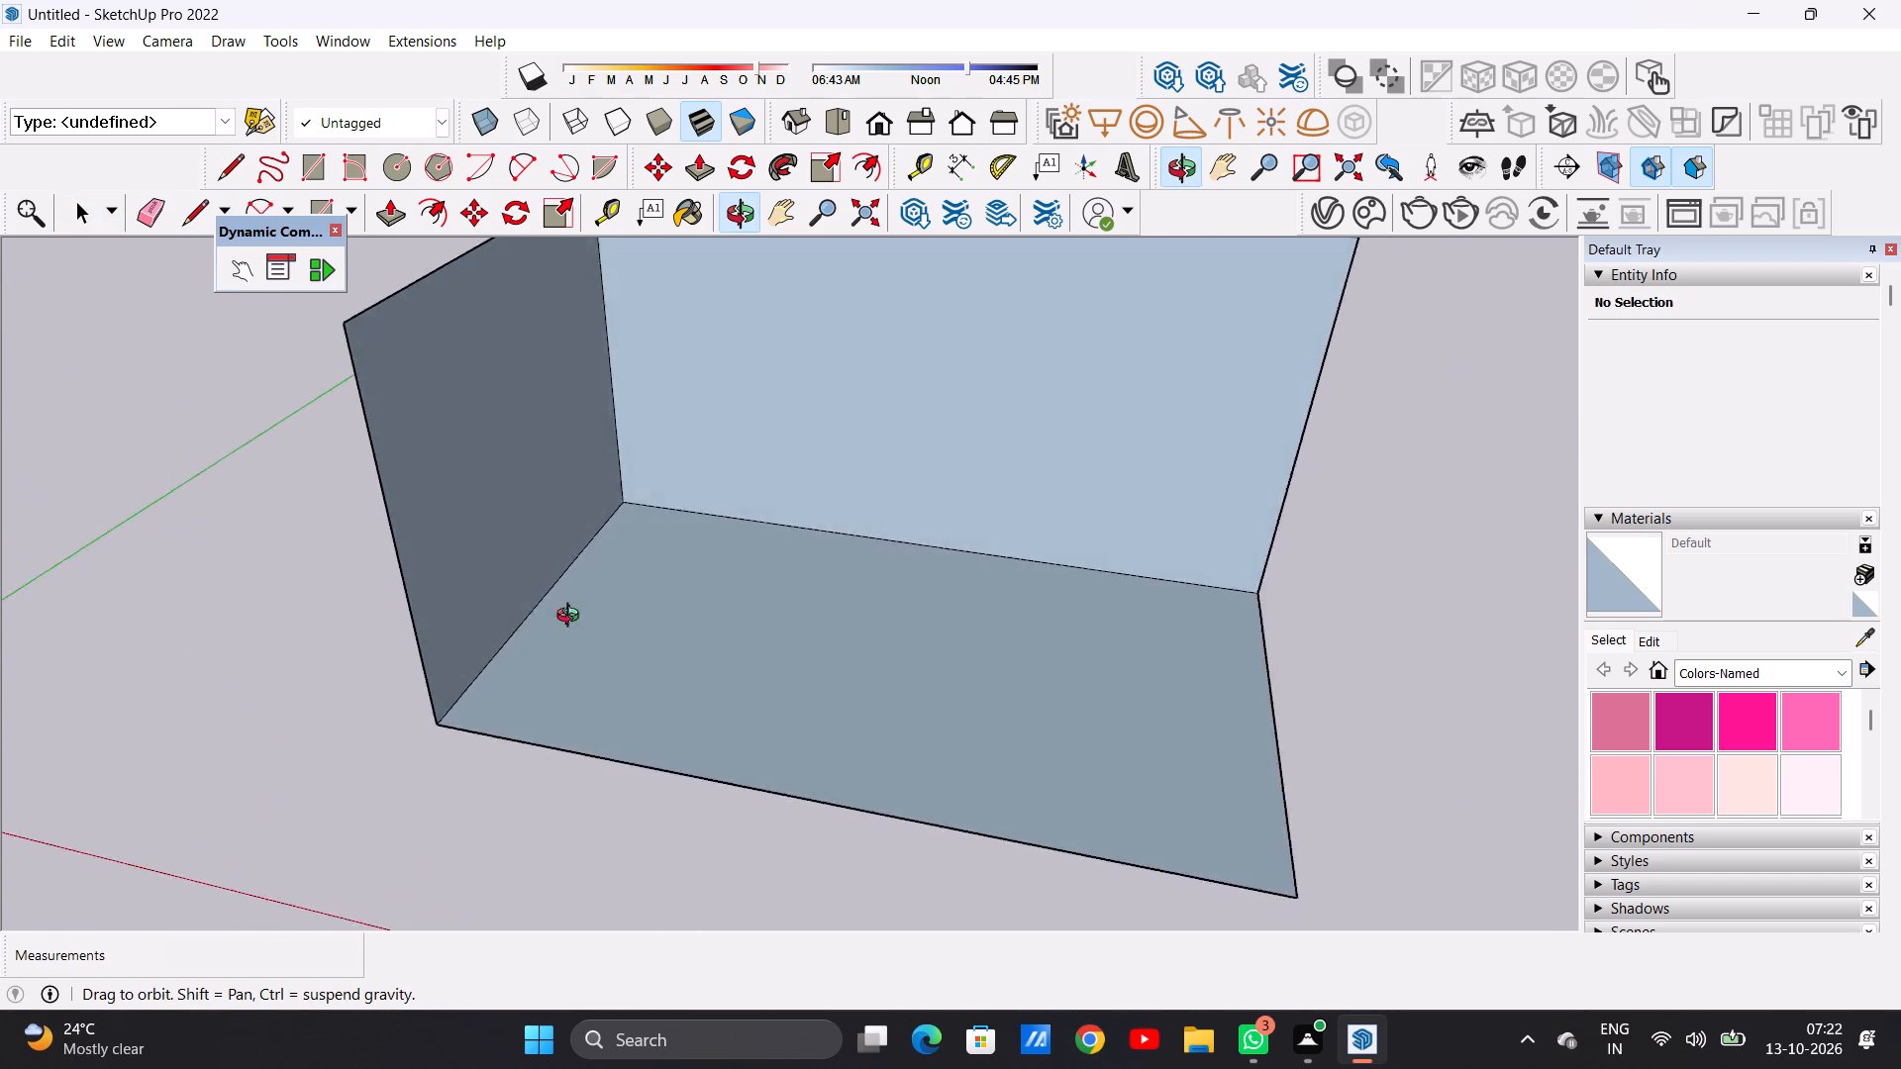
pyautogui.moveTo(572, 618); pyautogui.dragTo(657, 685, button='middle')
pyautogui.scroll(-3, 555, 627)
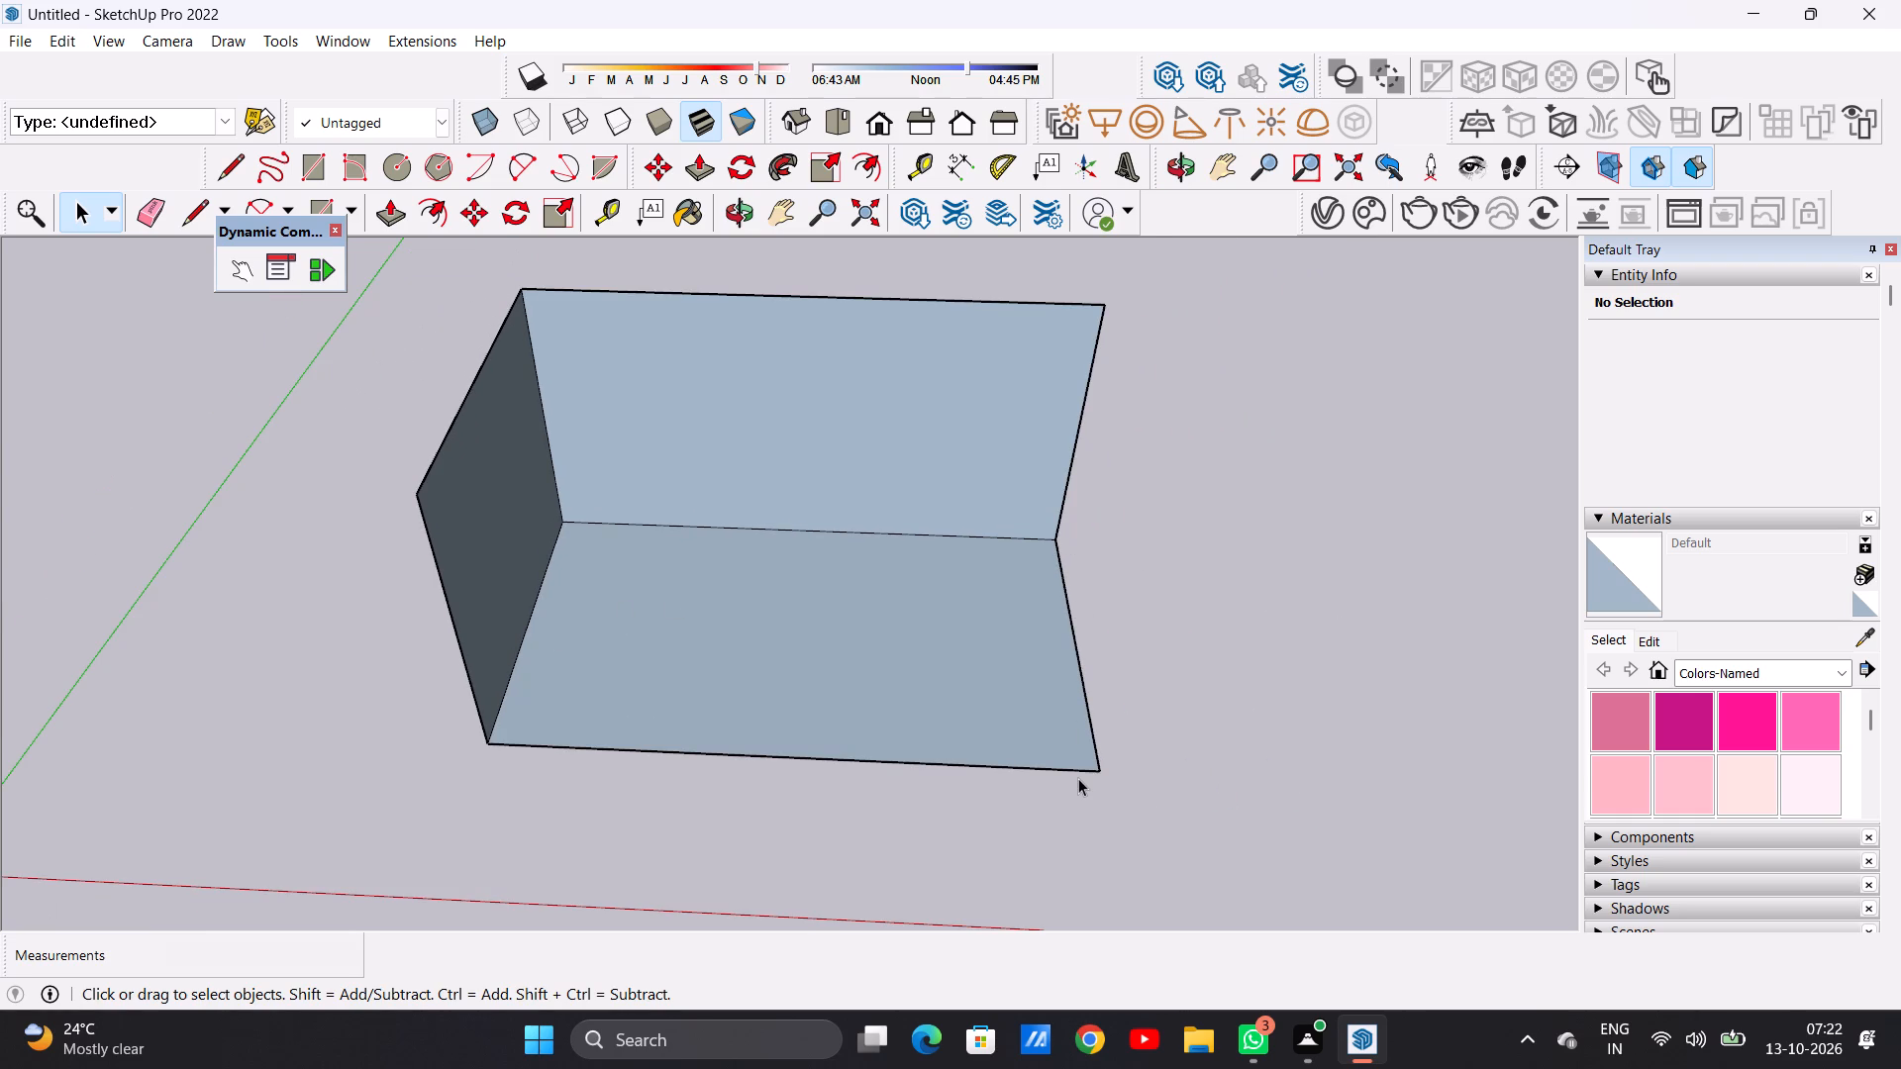
# Undo the last corner erasure and erase only the box's upper front edge, opening its top and front.
pyautogui.hotkey('ctrl', 'z')
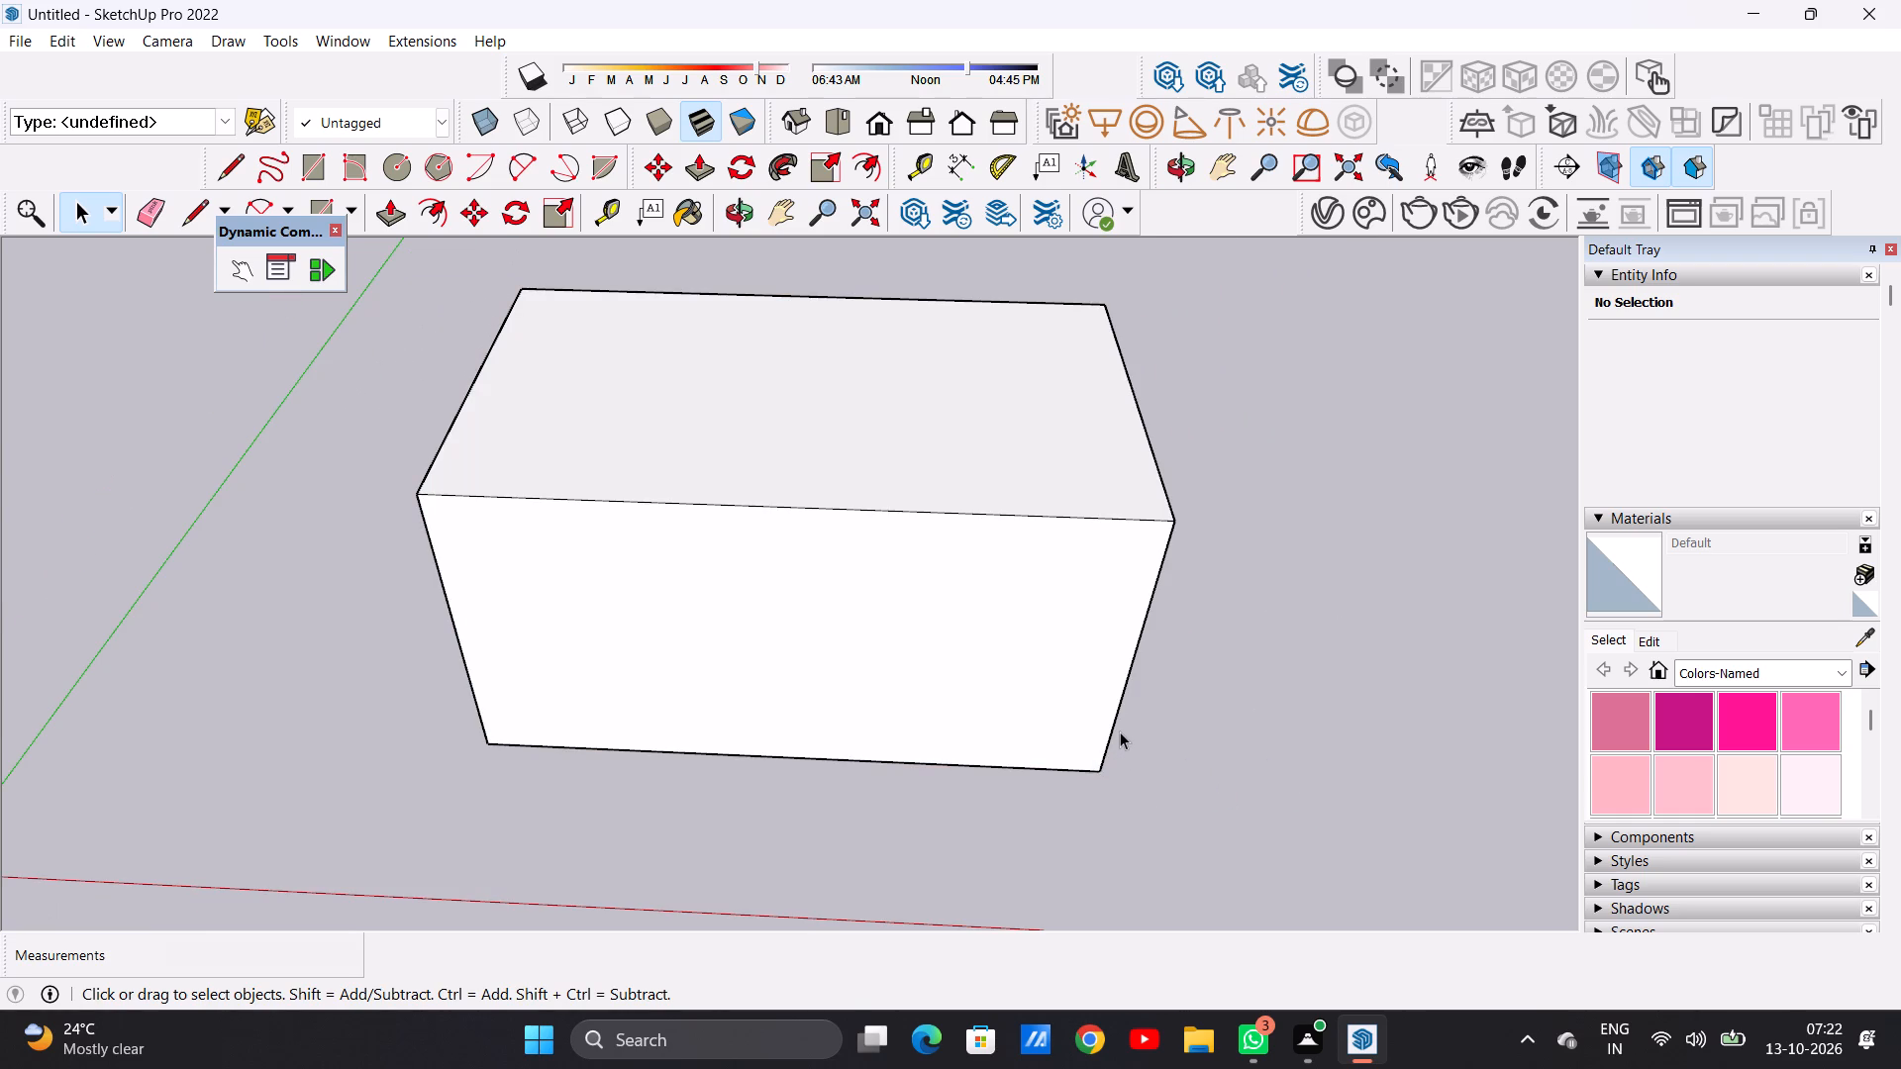
pyautogui.press('e')
pyautogui.scroll(5, 779, 506)
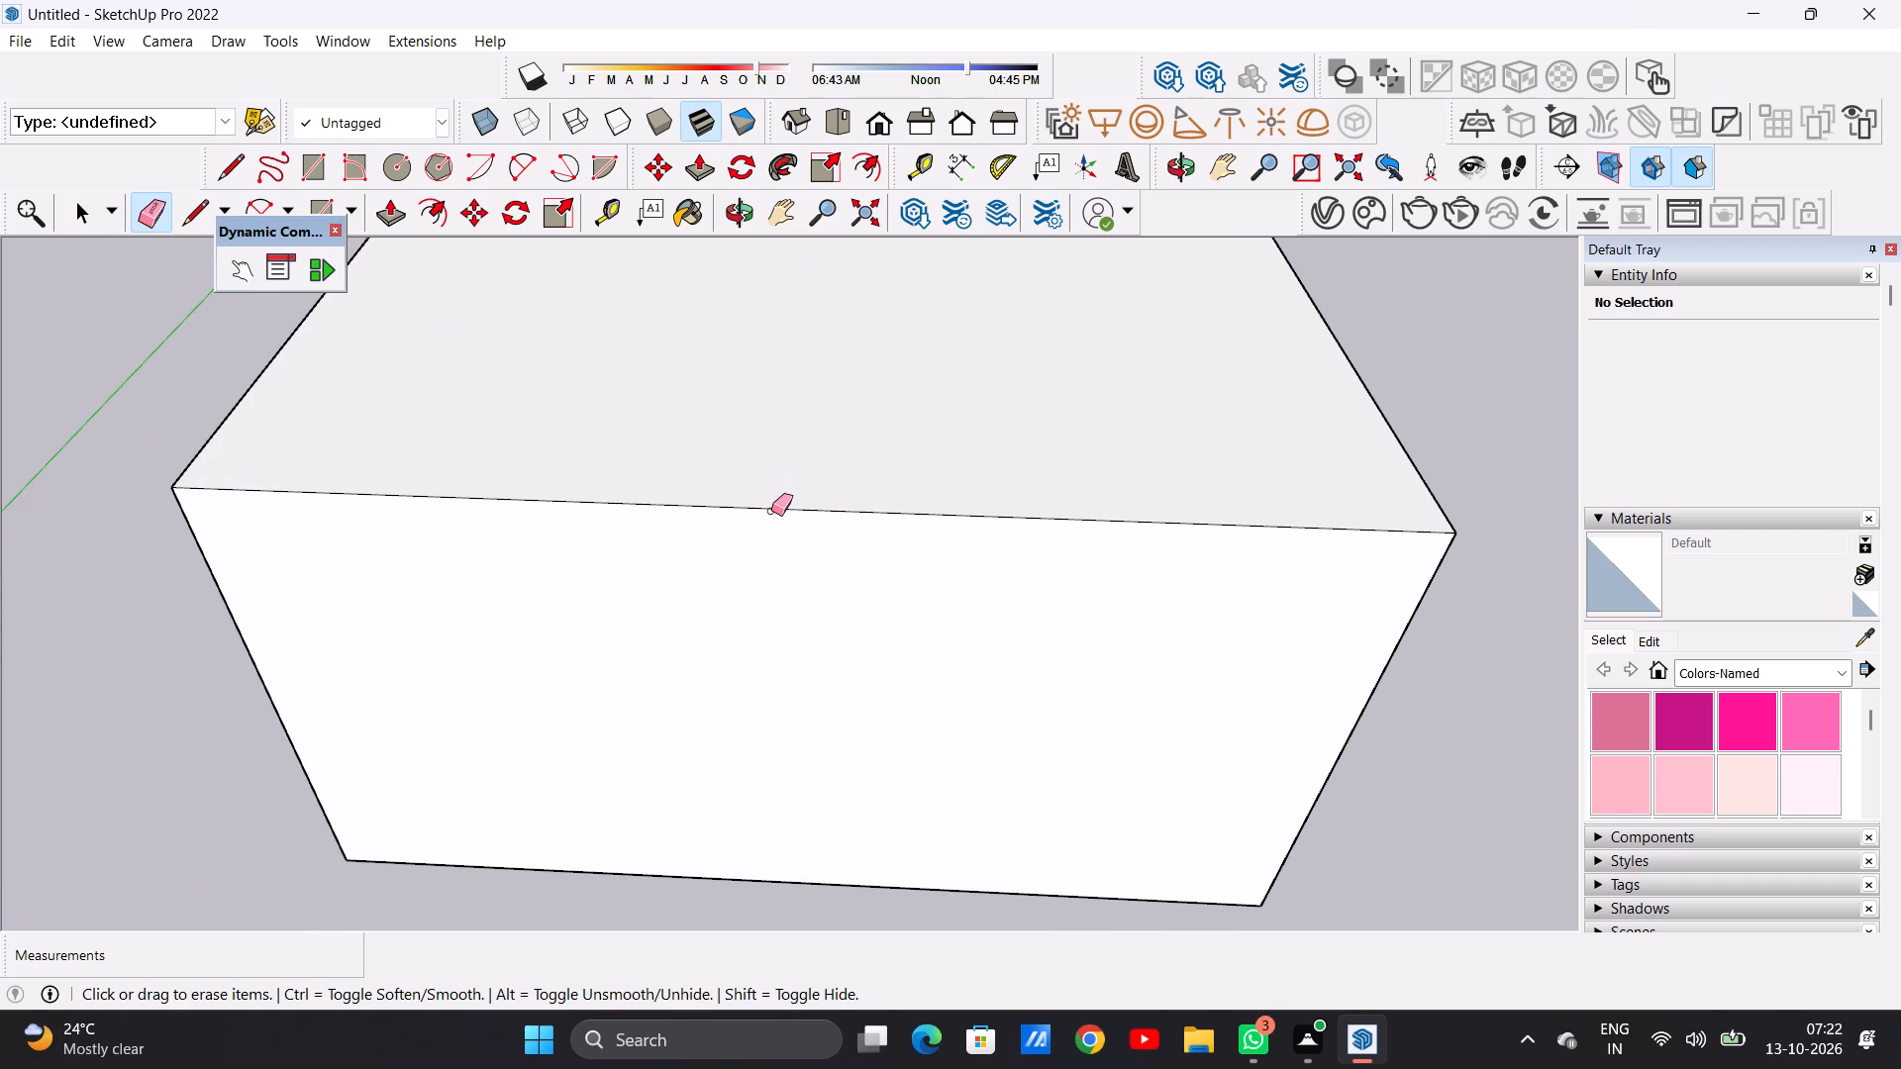
pyautogui.click(771, 508)
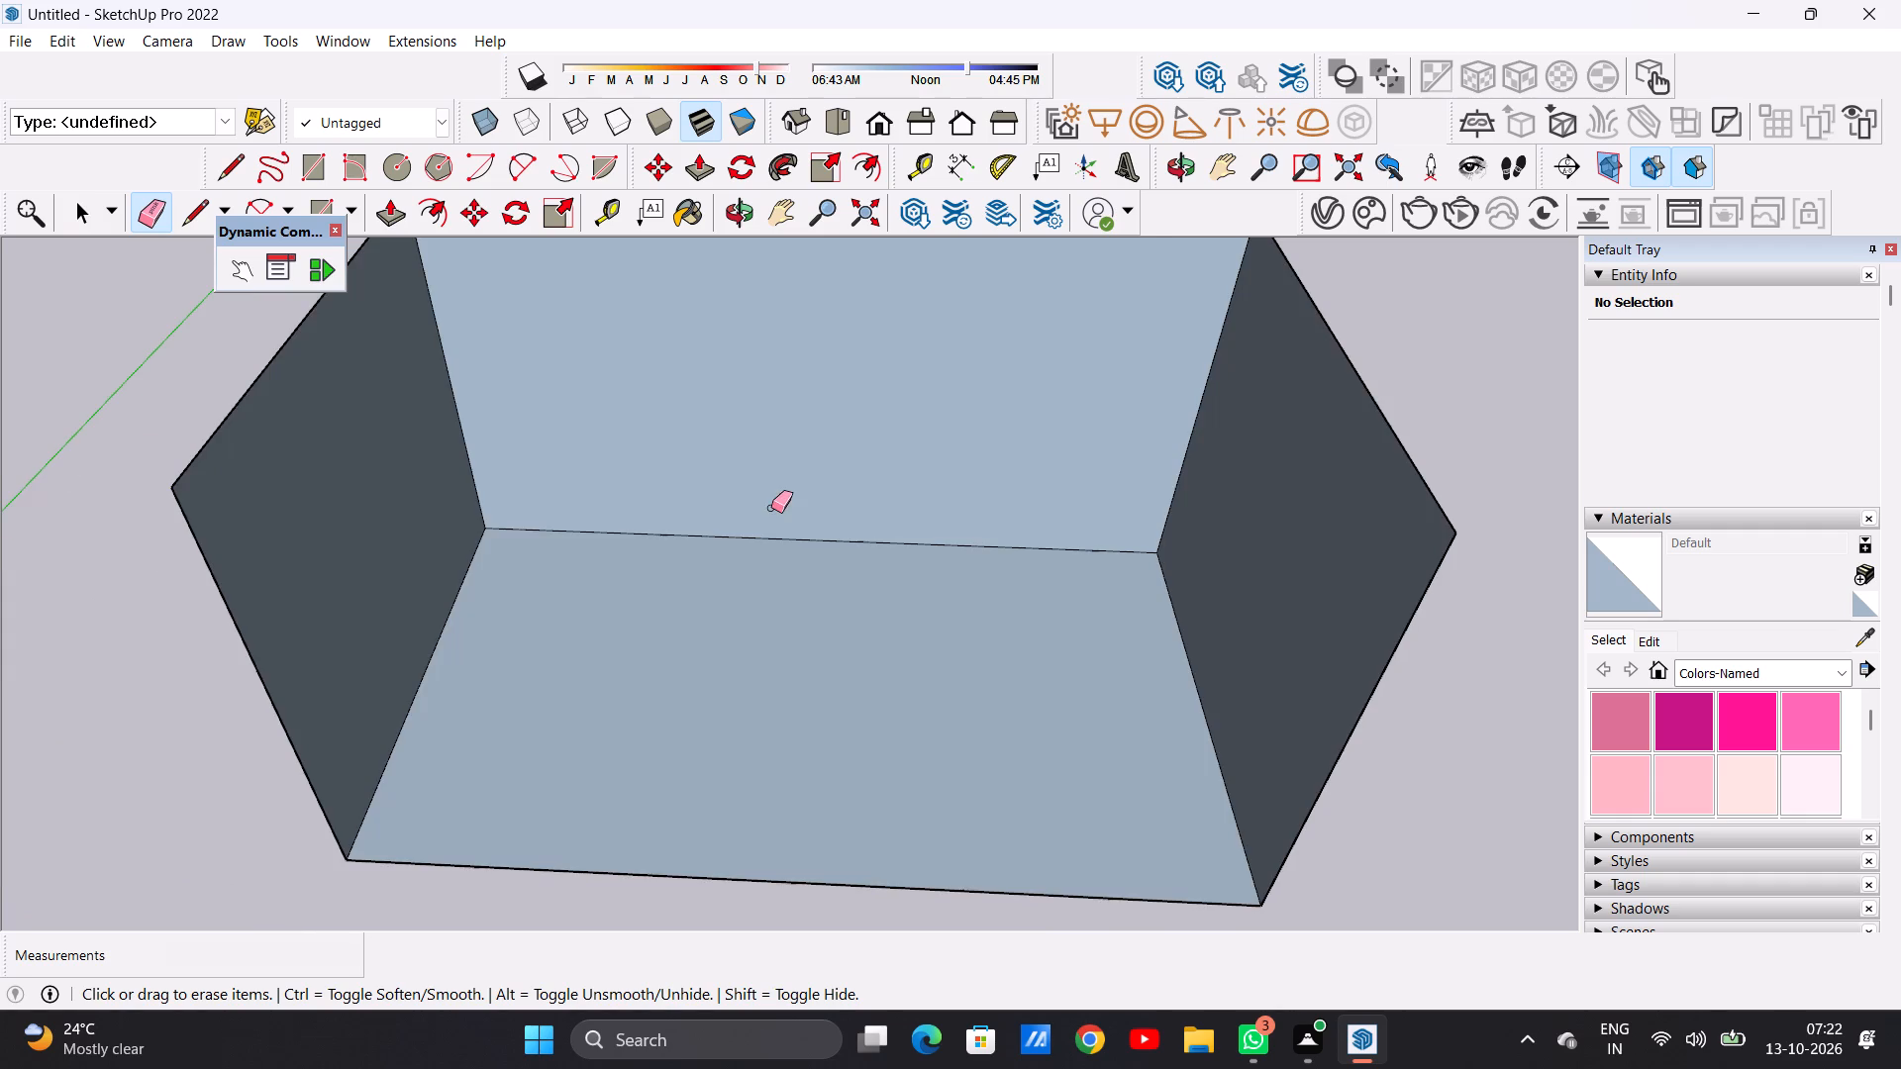
# Examine the opened box from several angles, checking the floor, the back wall and both end walls.
pyautogui.scroll(-4, 781, 570)
pyautogui.moveTo(850, 621); pyautogui.dragTo(861, 458, button='middle')
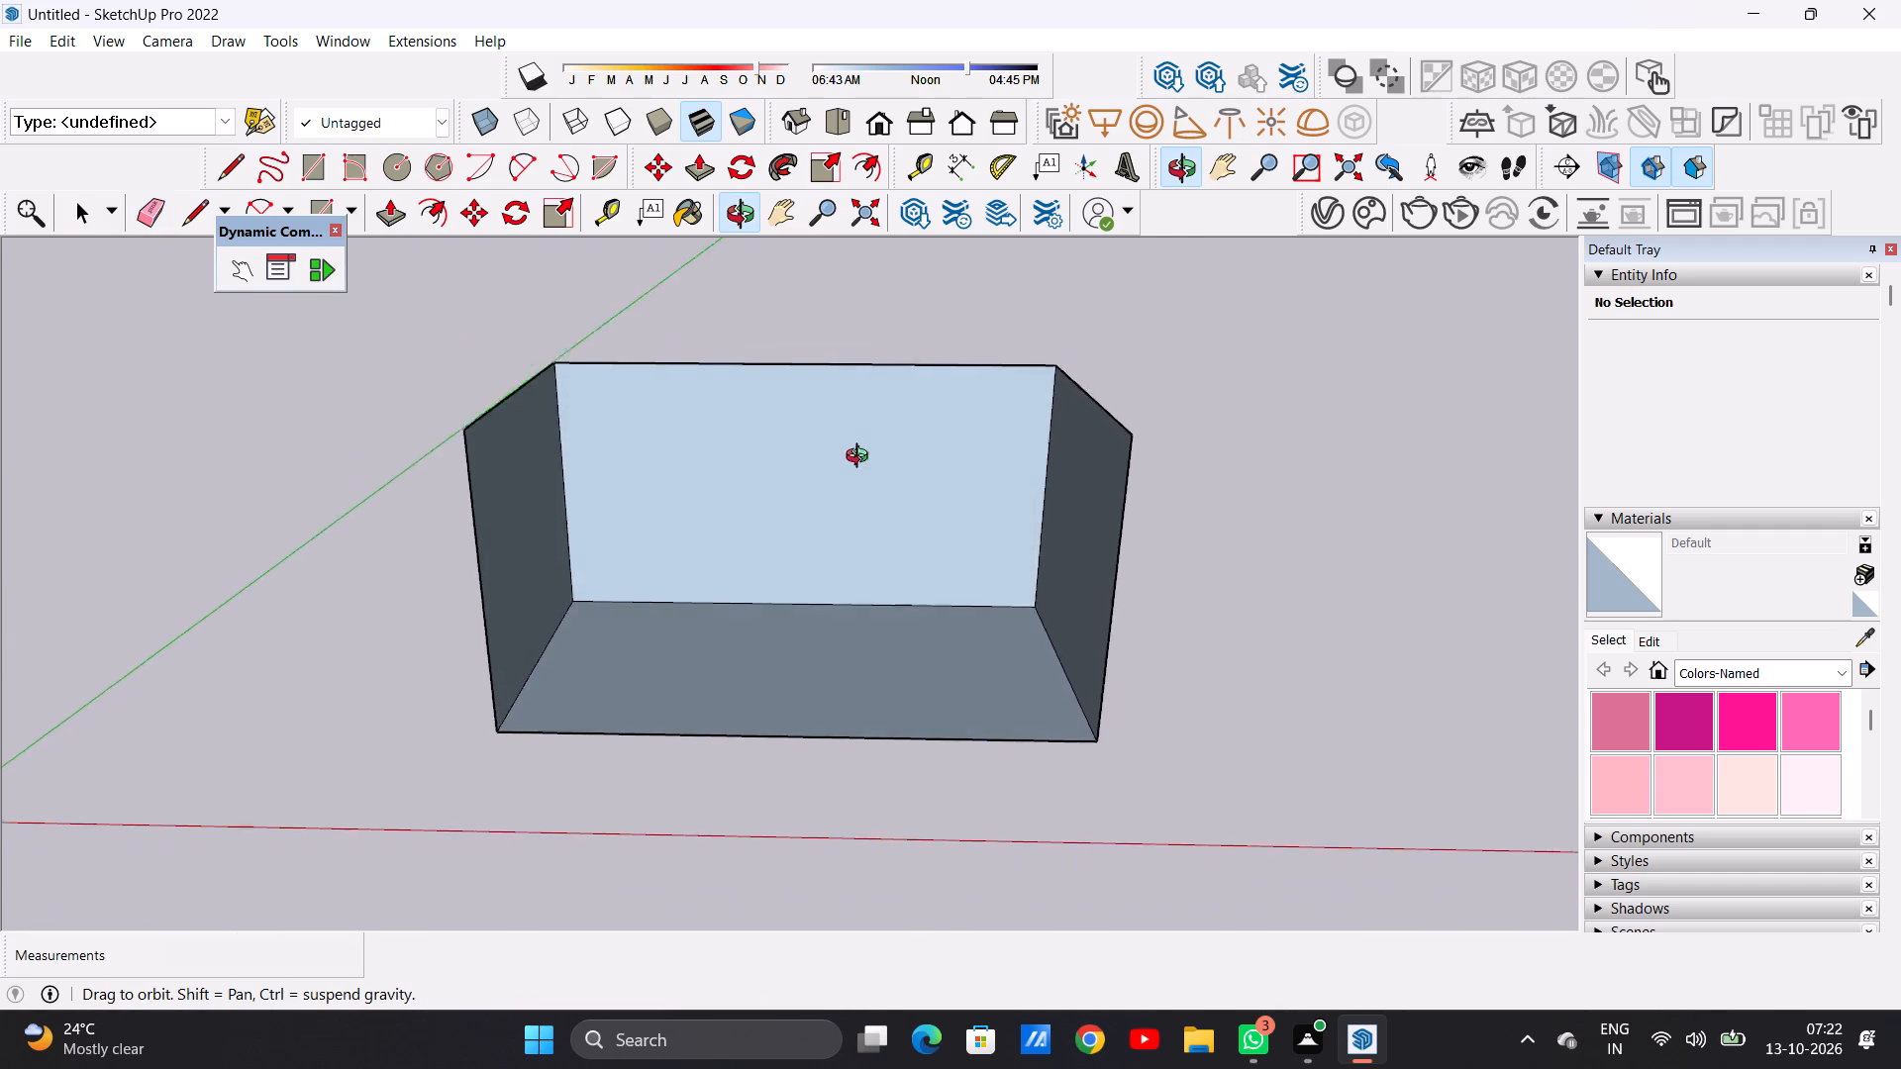
pyautogui.moveTo(861, 458); pyautogui.dragTo(902, 574, button='middle')
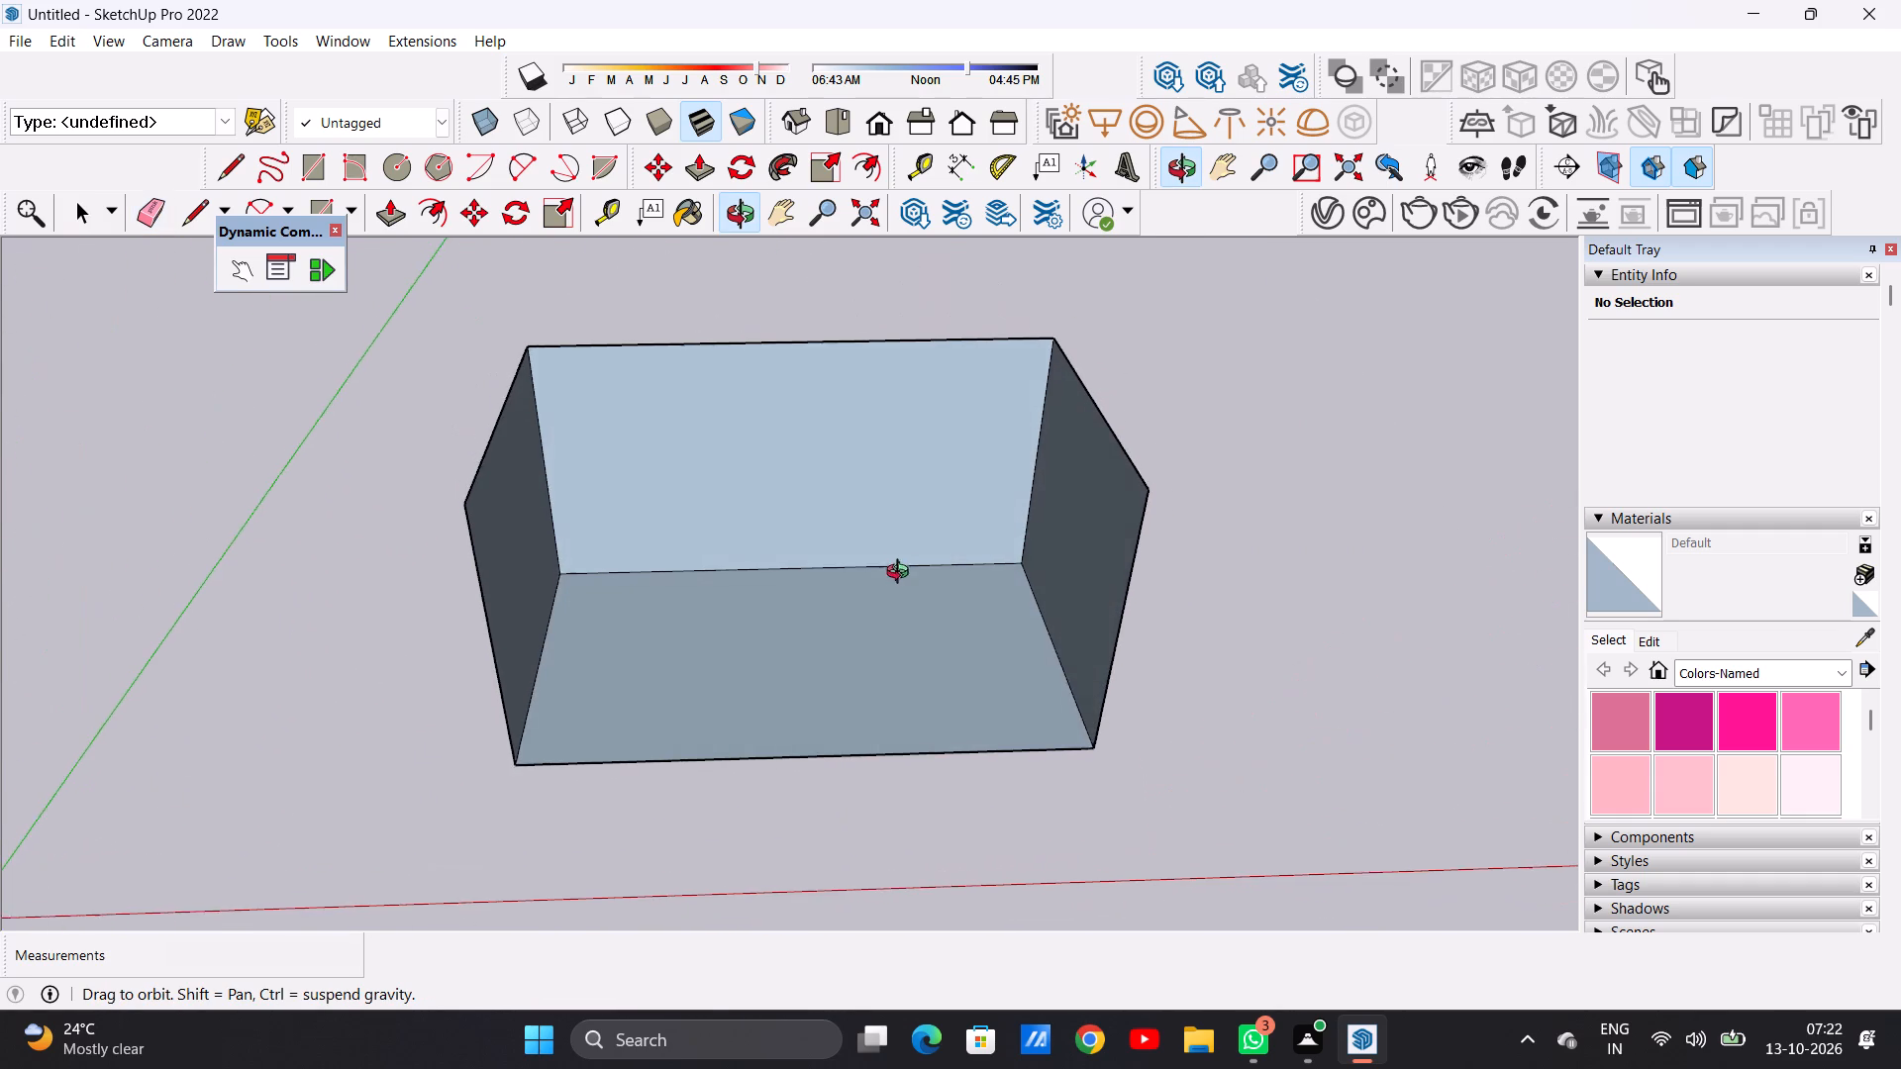
pyautogui.moveTo(902, 574); pyautogui.dragTo(903, 575, button='middle')
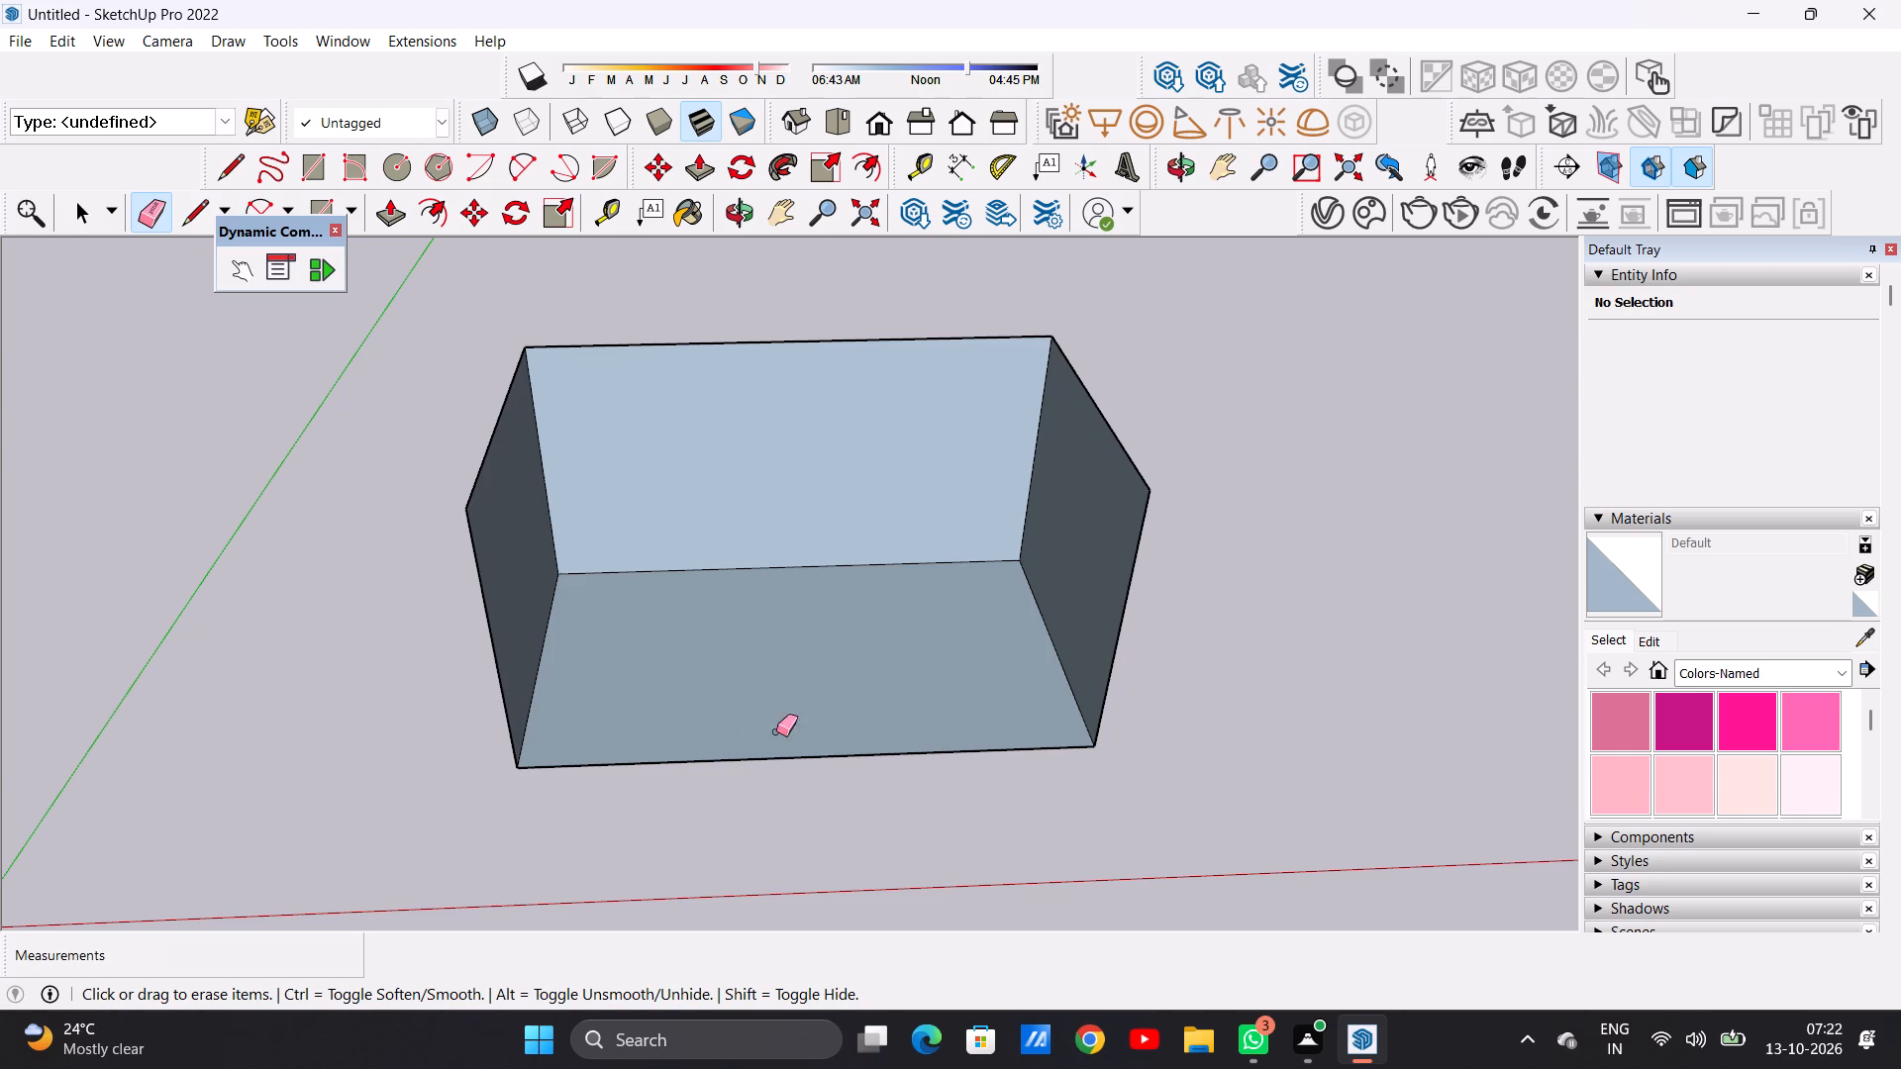
pyautogui.moveTo(1033, 700); pyautogui.dragTo(1004, 822, button='middle')
pyautogui.scroll(-4, 990, 604)
pyautogui.scroll(5, 1055, 676)
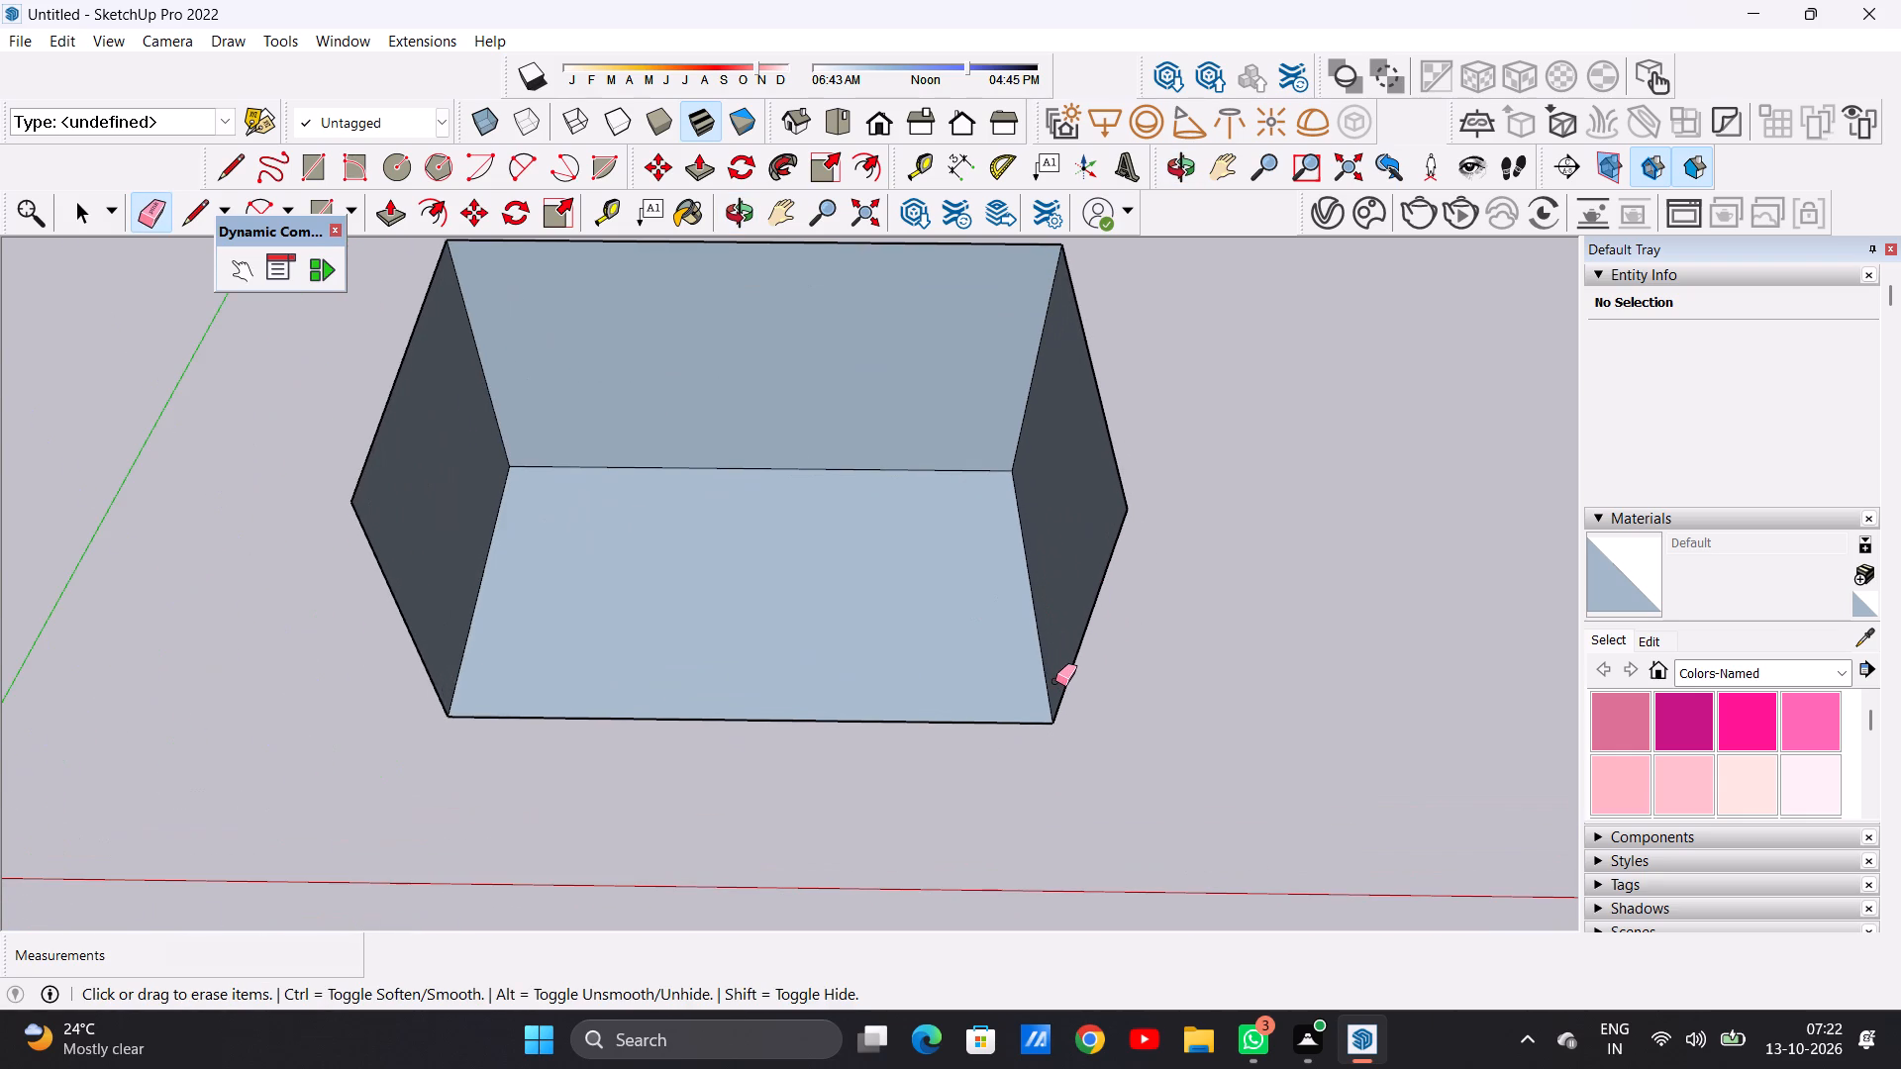
pyautogui.press('space')
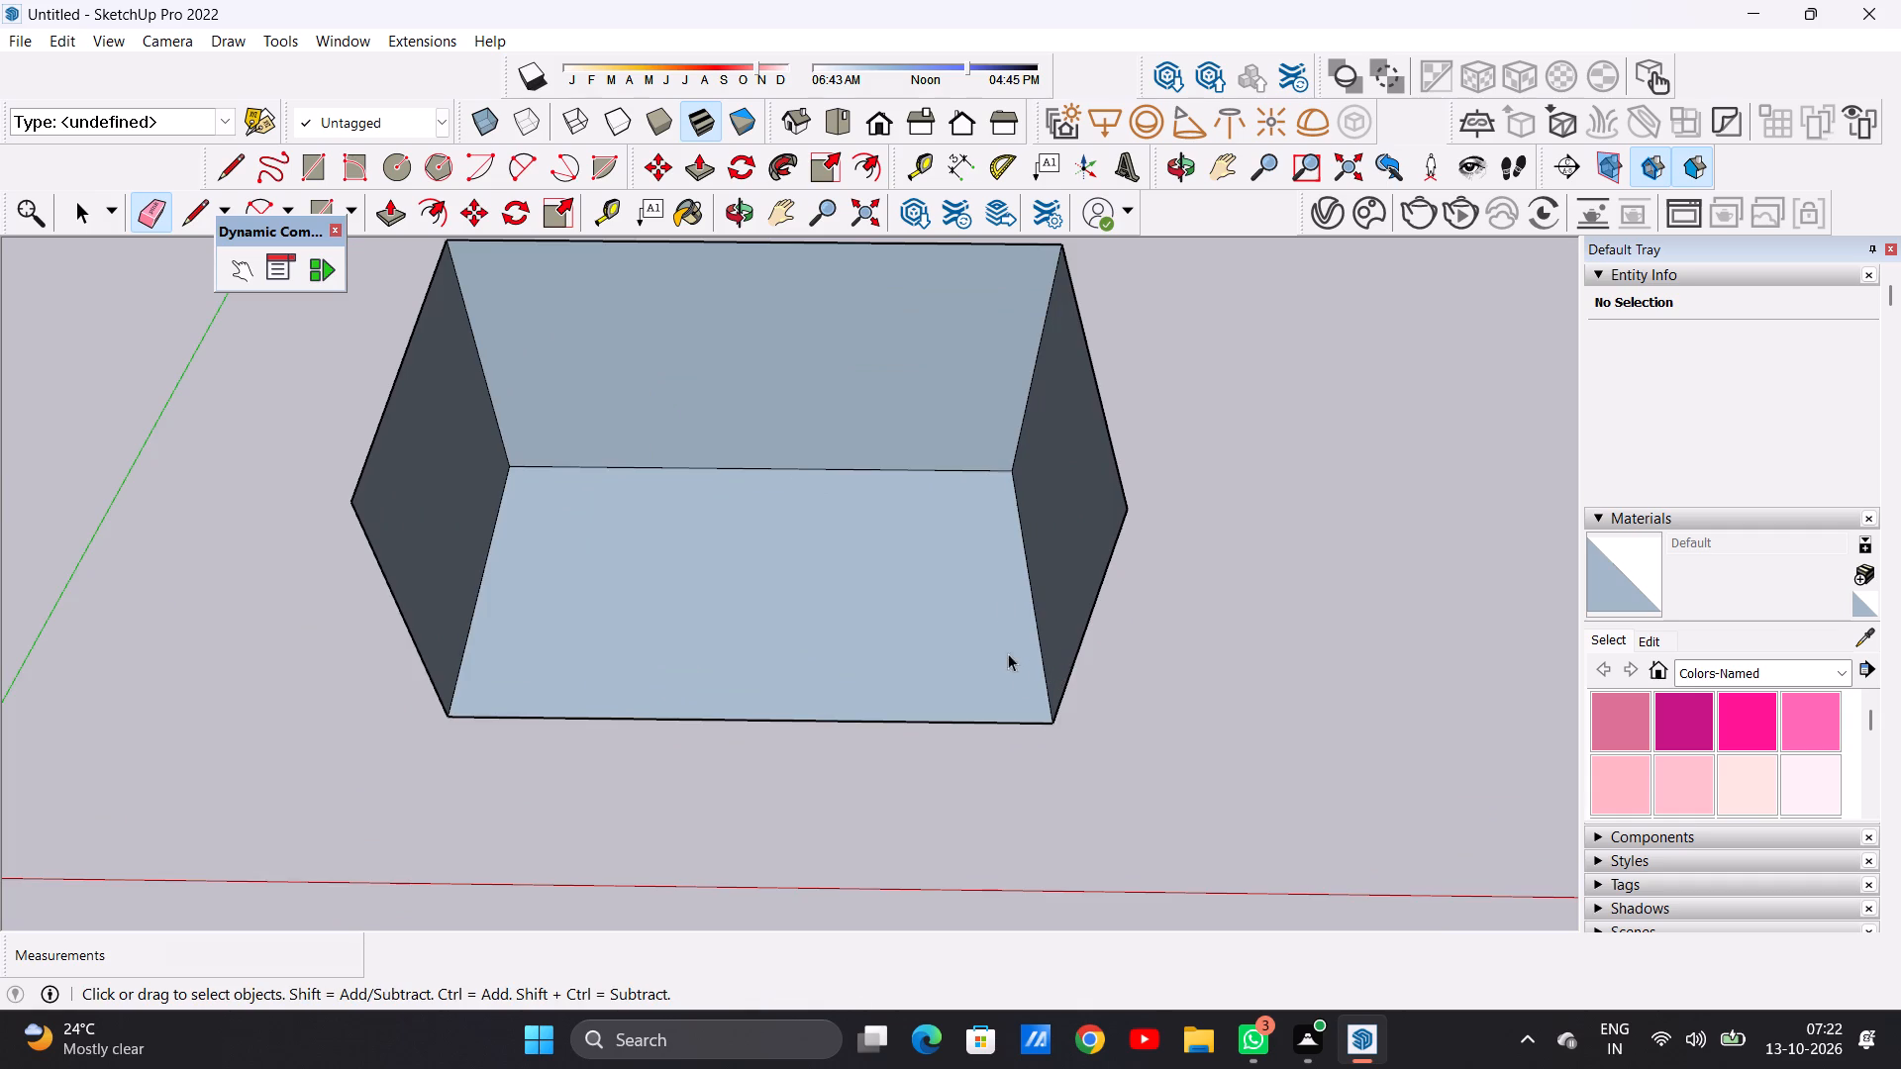
pyautogui.scroll(-6, 979, 500)
pyautogui.moveTo(988, 568); pyautogui.dragTo(497, 517, button='middle')
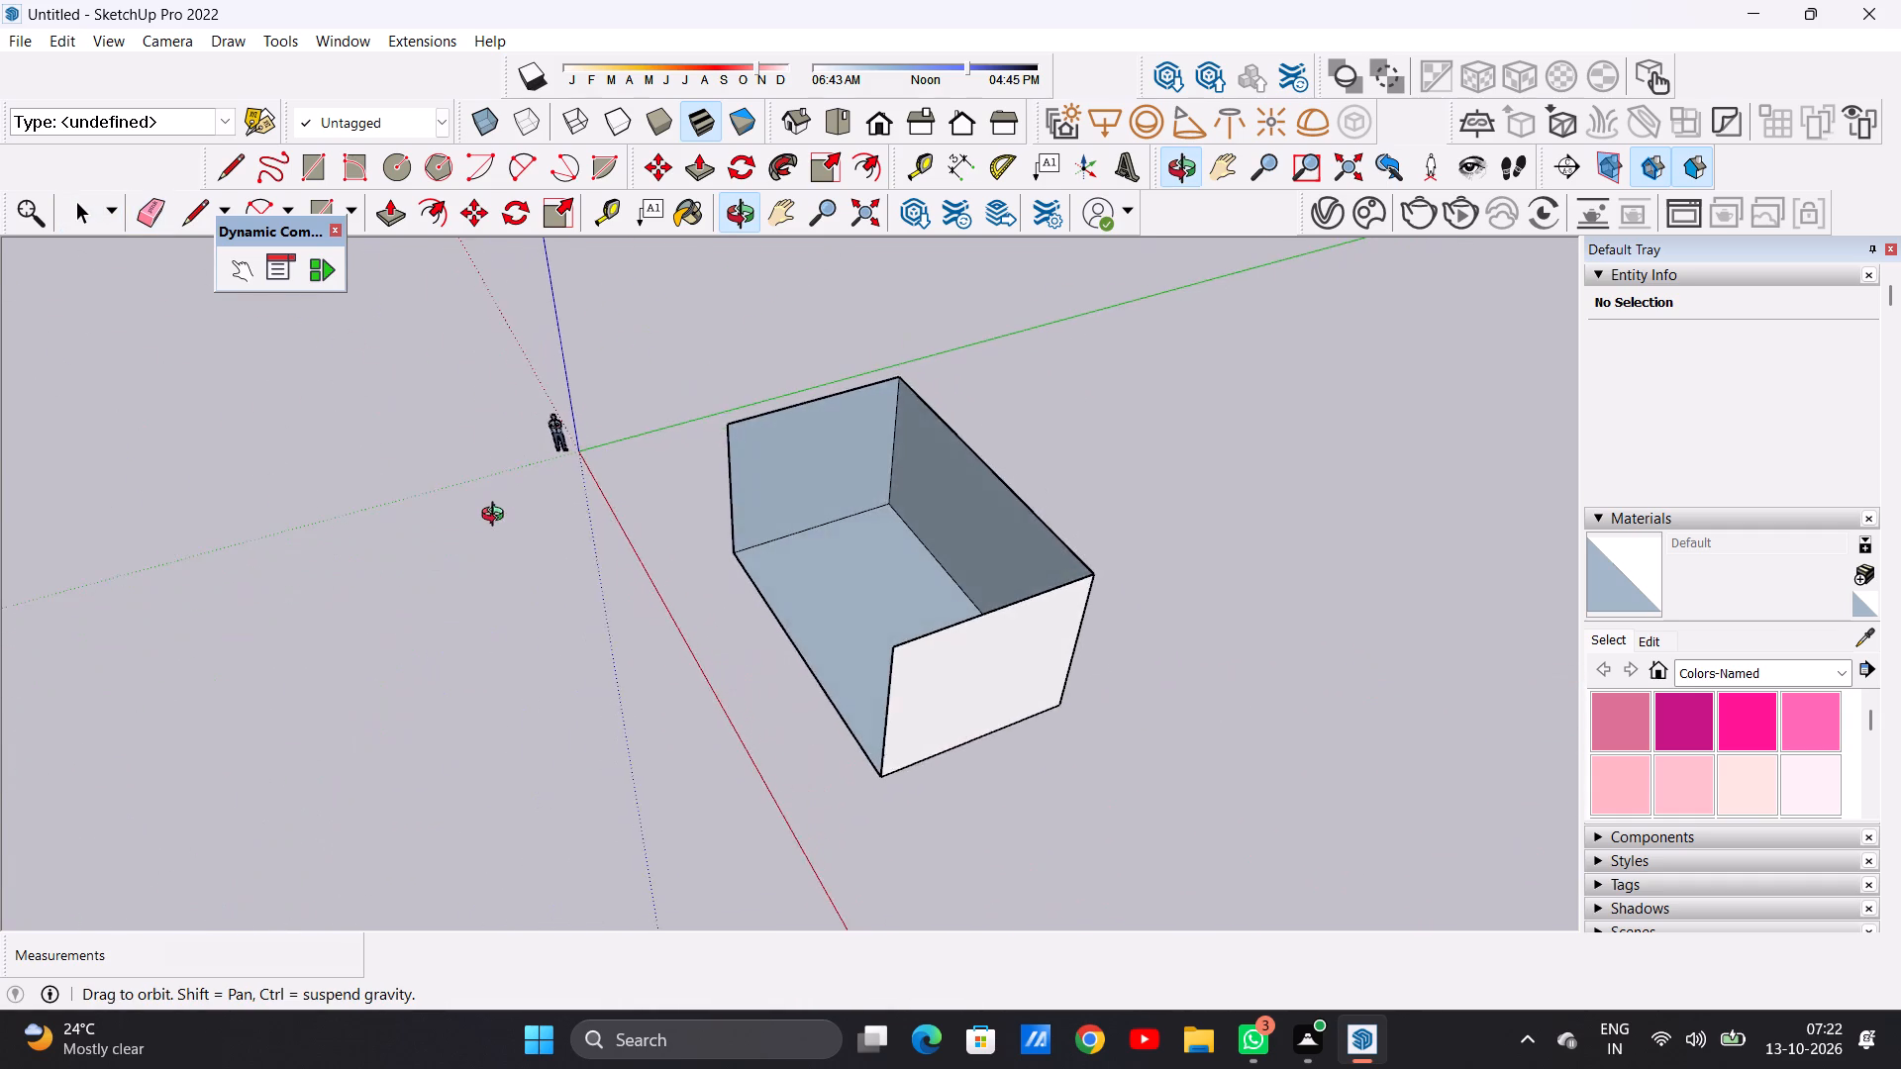
pyautogui.moveTo(497, 517); pyautogui.dragTo(819, 429, button='middle')
pyautogui.scroll(7, 816, 509)
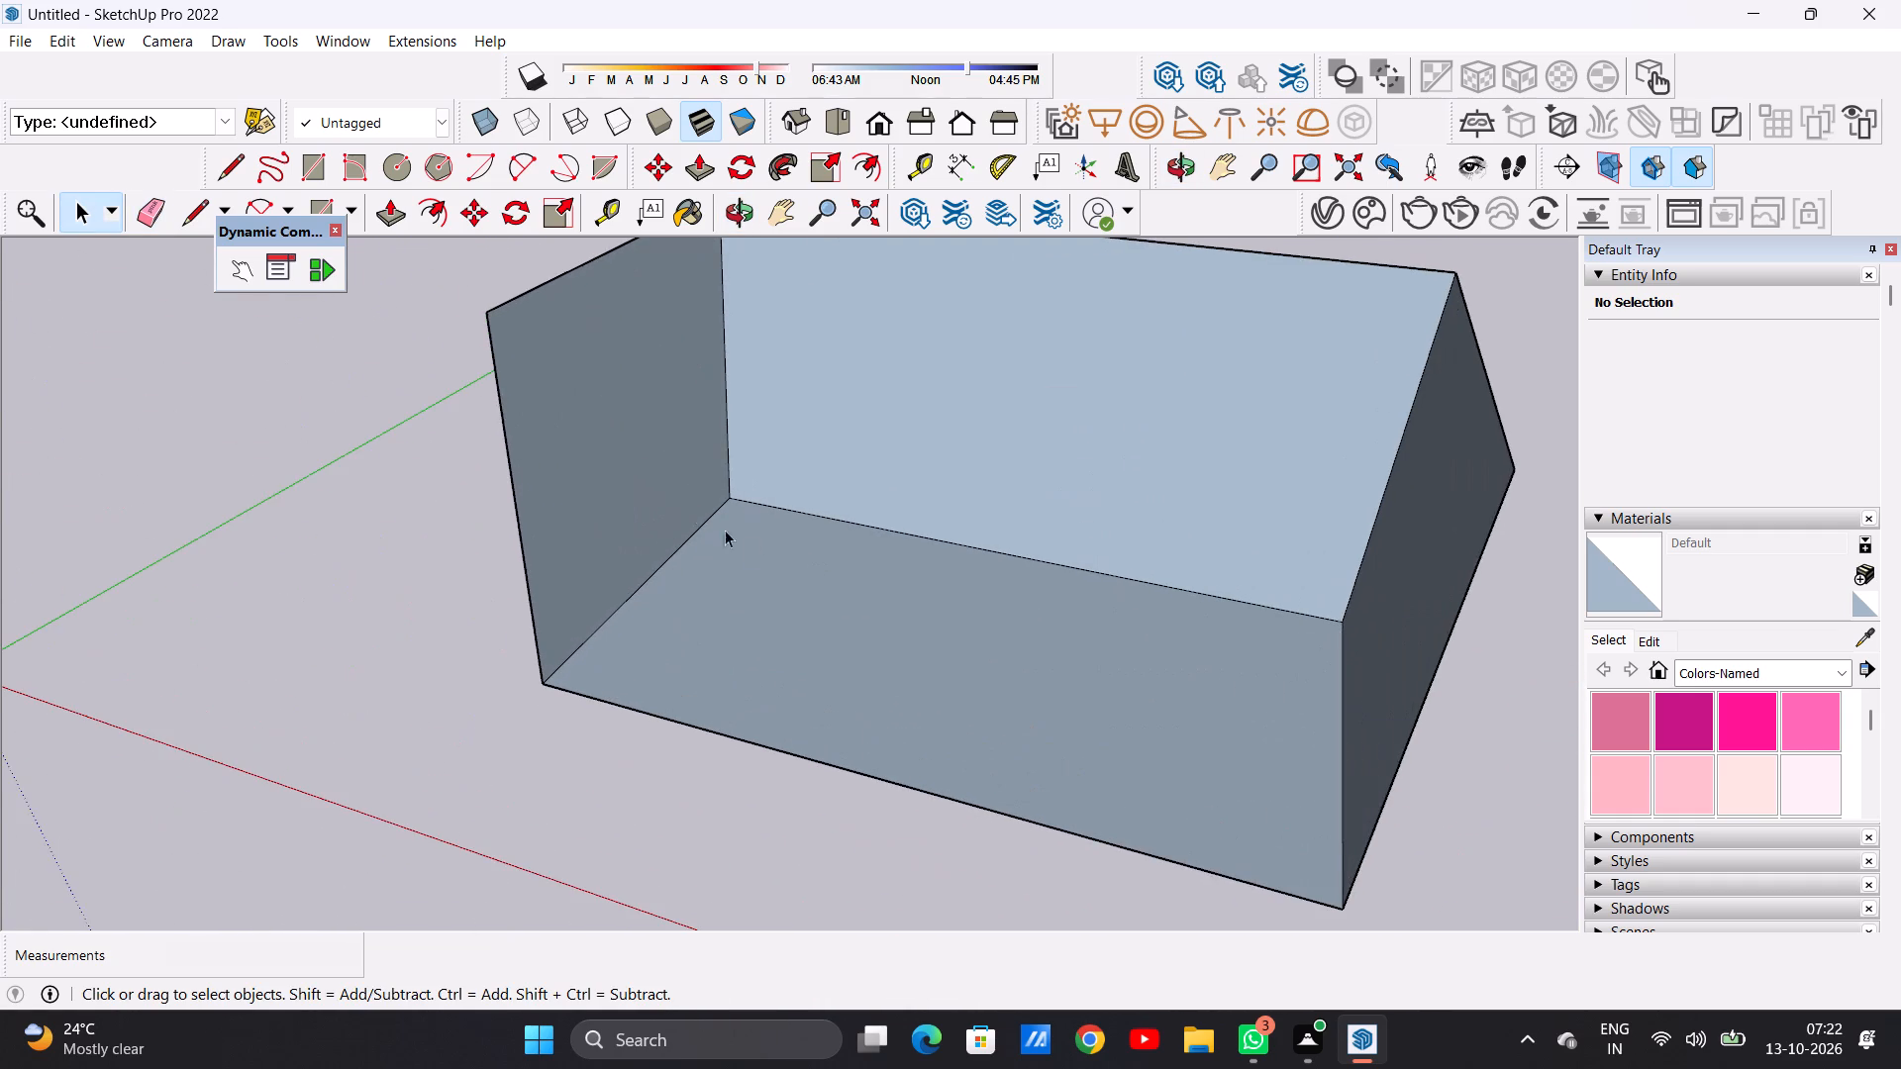
pyautogui.scroll(-4, 679, 392)
pyautogui.moveTo(796, 440); pyautogui.dragTo(845, 639, button='middle')
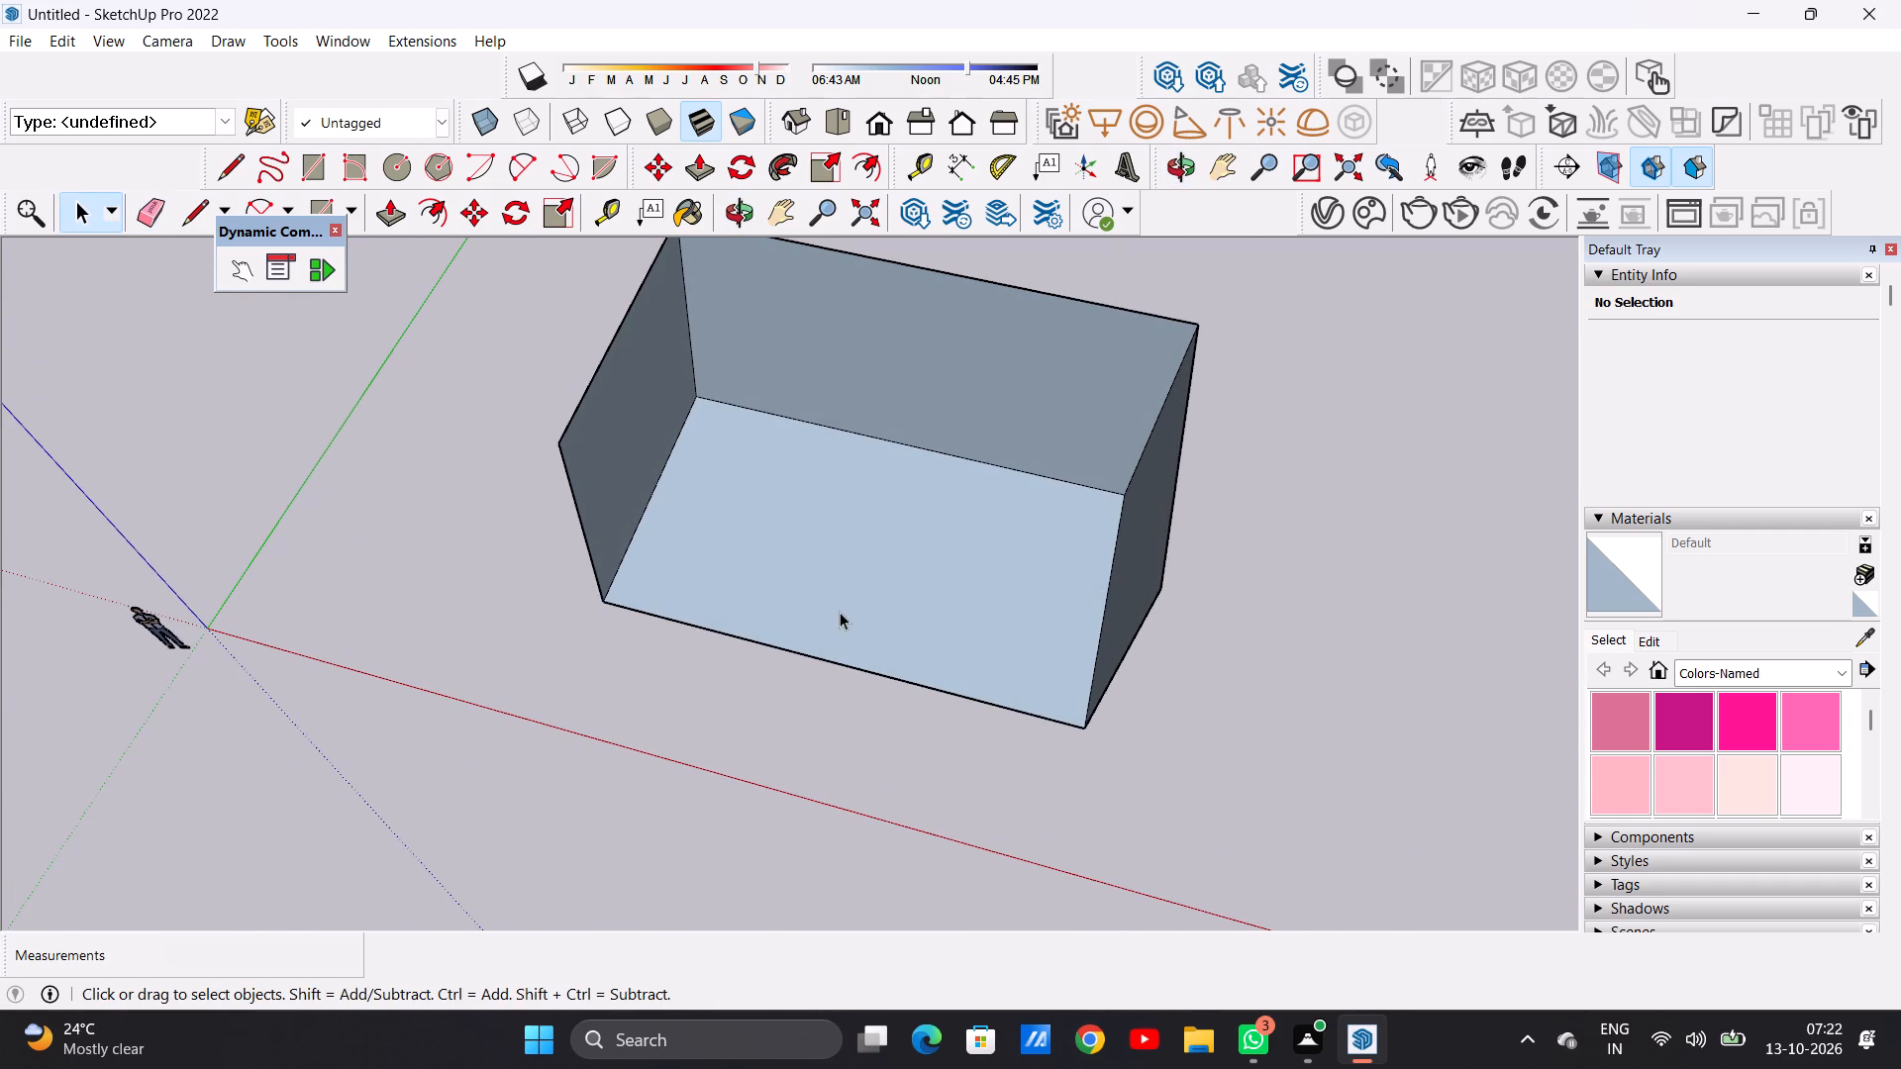
pyautogui.scroll(1, 890, 546)
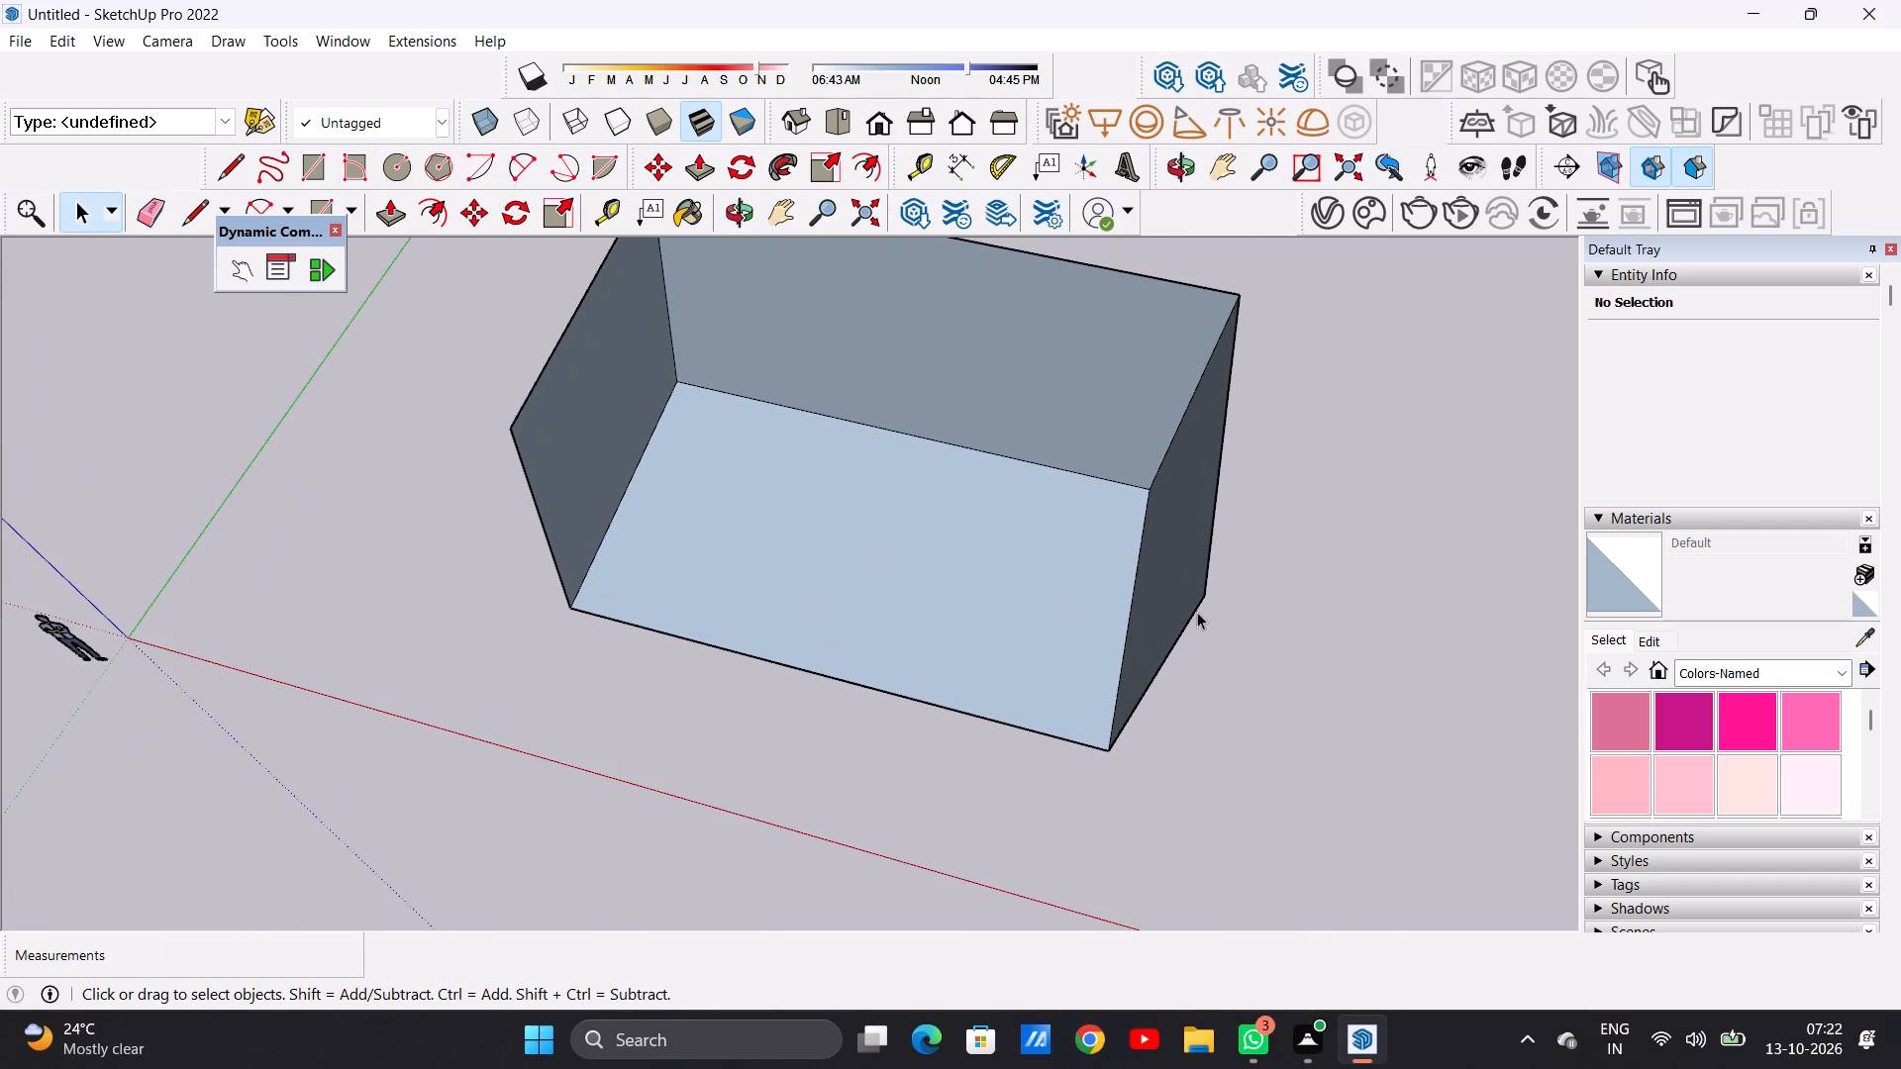
# Erase the outer edges of the end wall farther from the origin, removing that wall completely.
pyautogui.press('e')
pyautogui.scroll(6, 1226, 589)
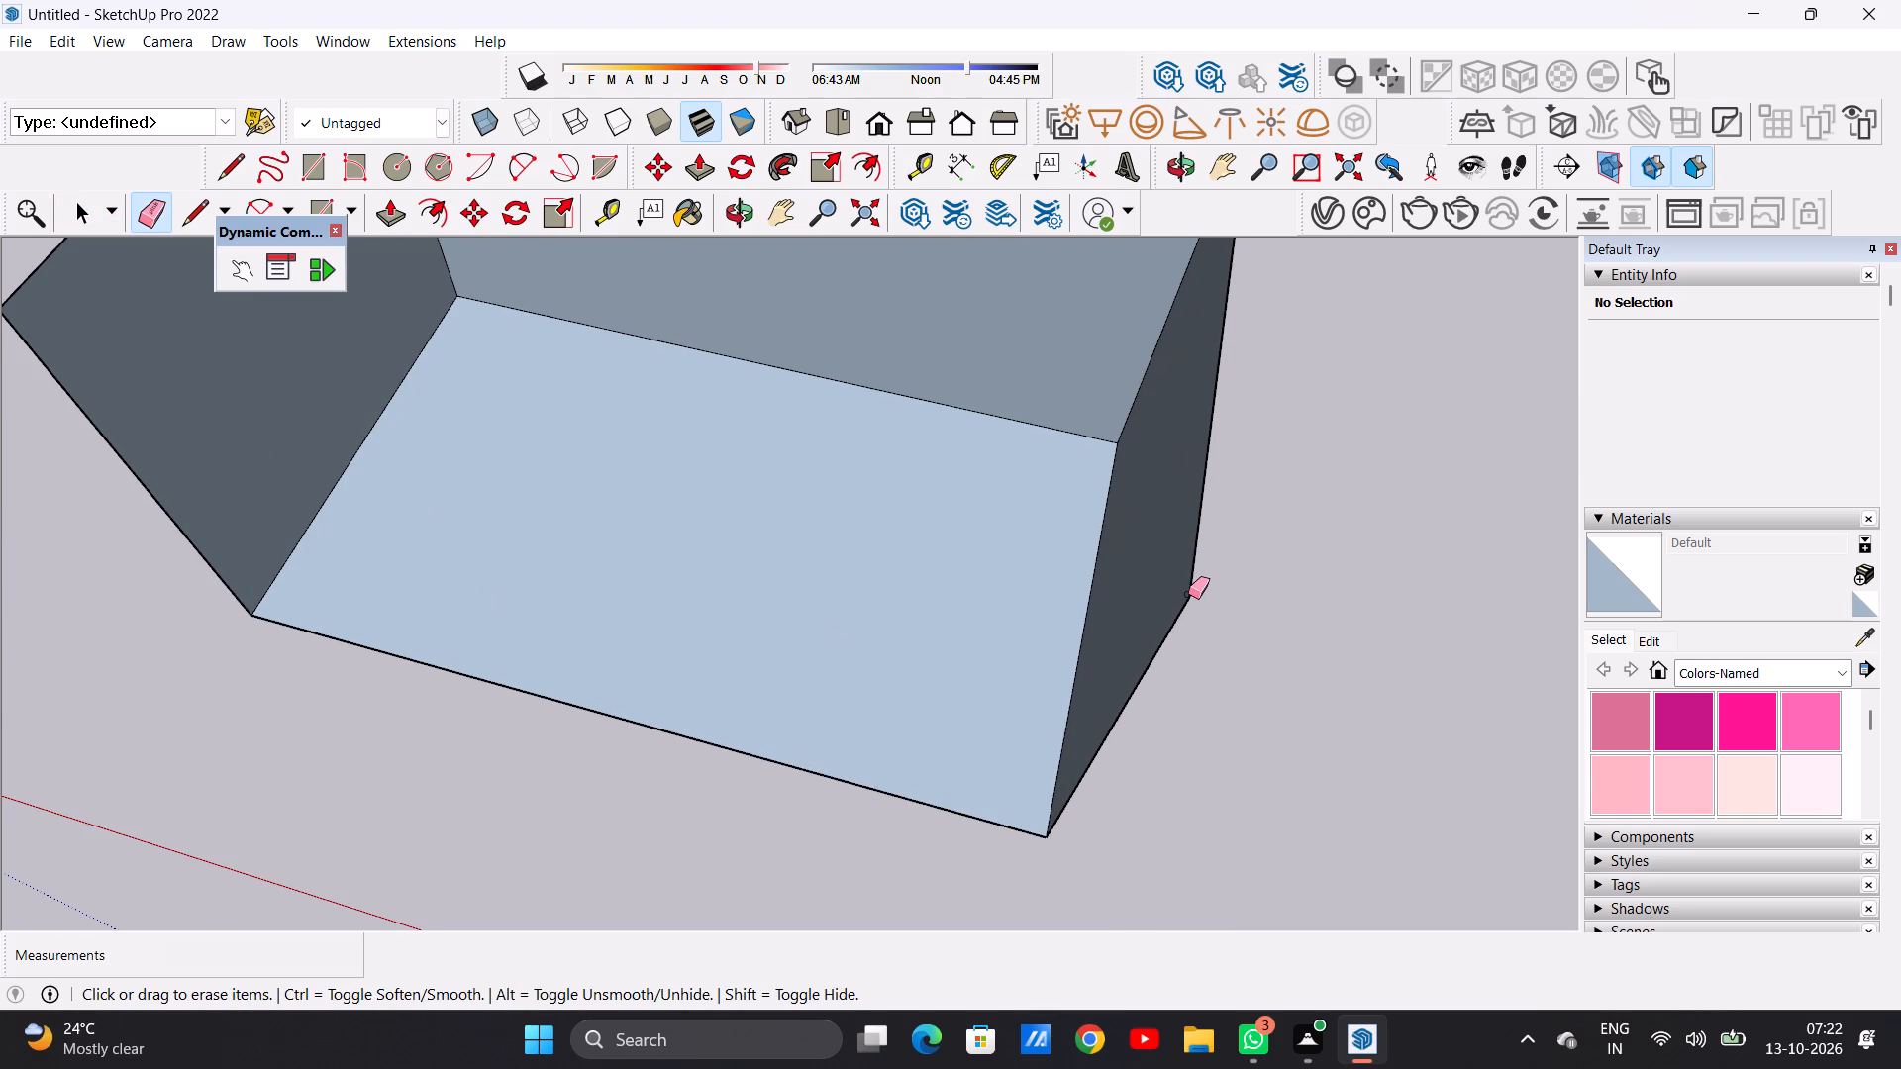
pyautogui.click(1188, 594)
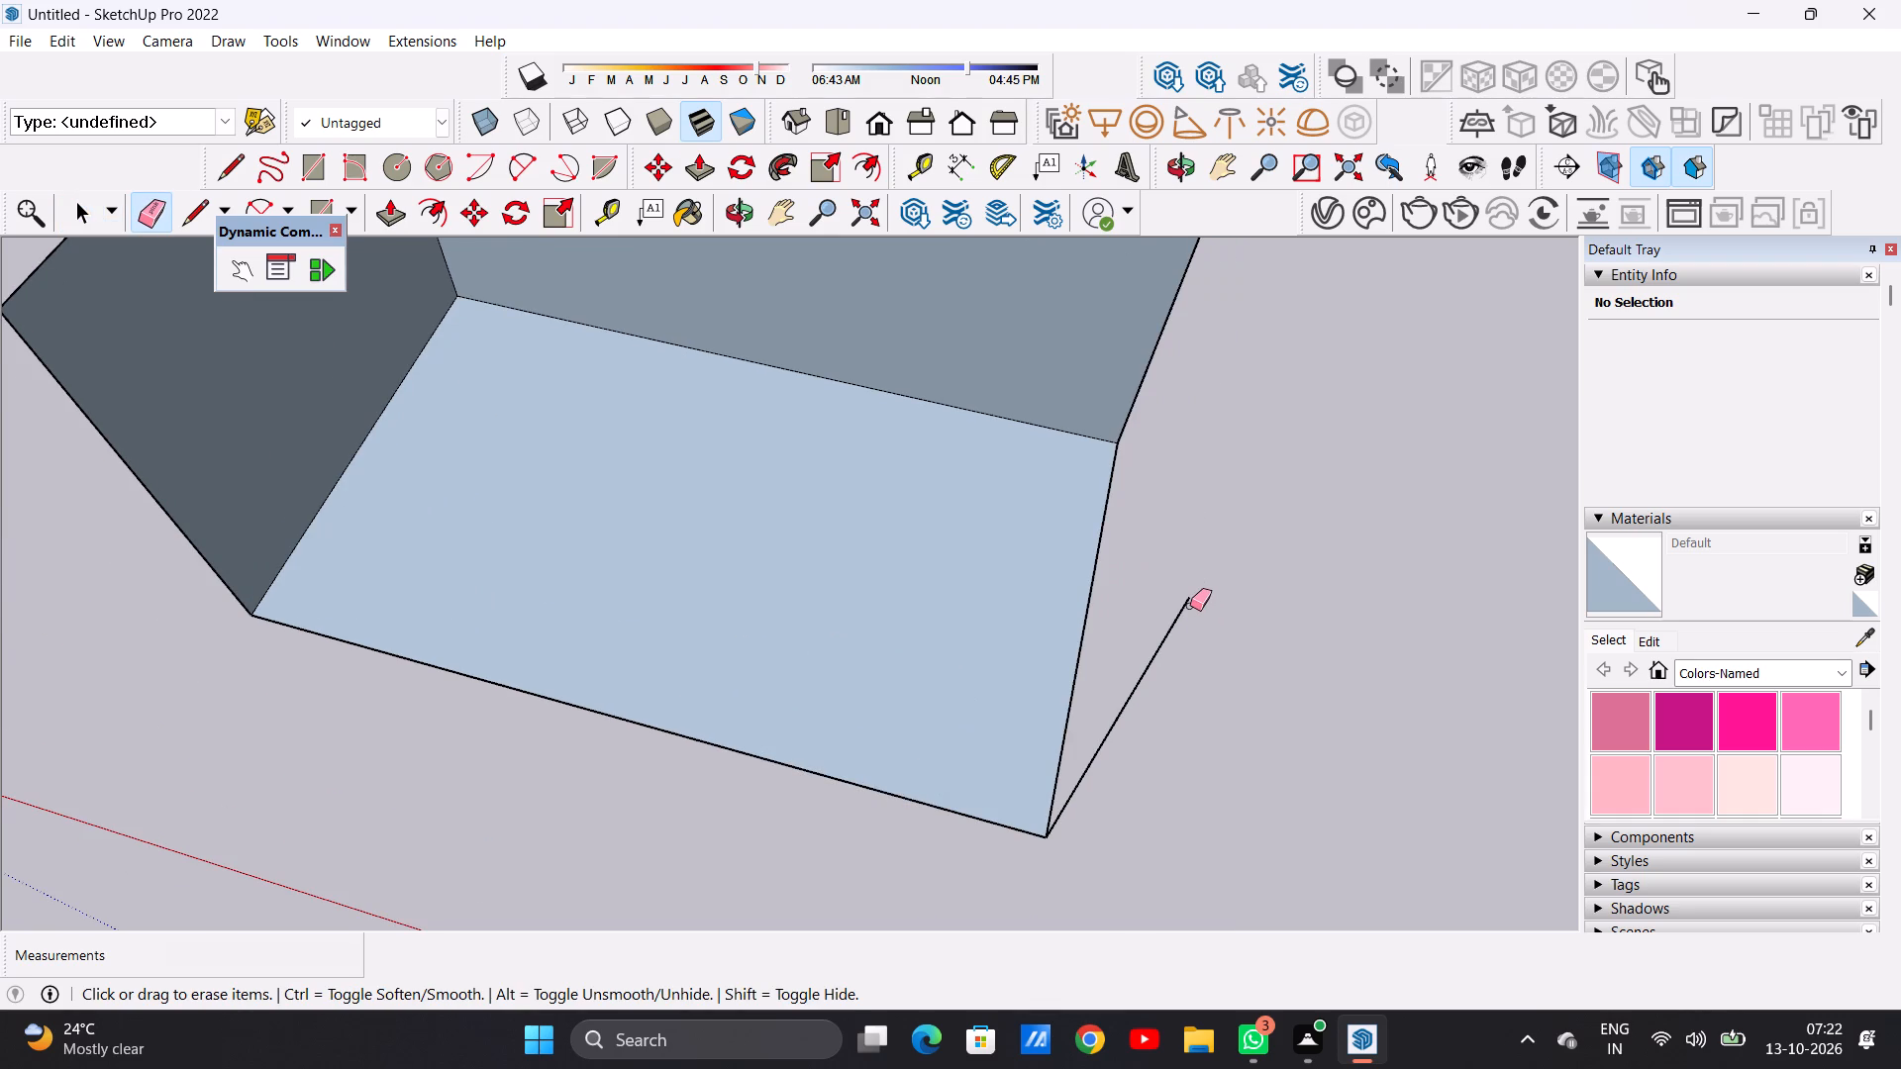
pyautogui.click(1190, 606)
pyautogui.click(1184, 609)
pyautogui.press('space')
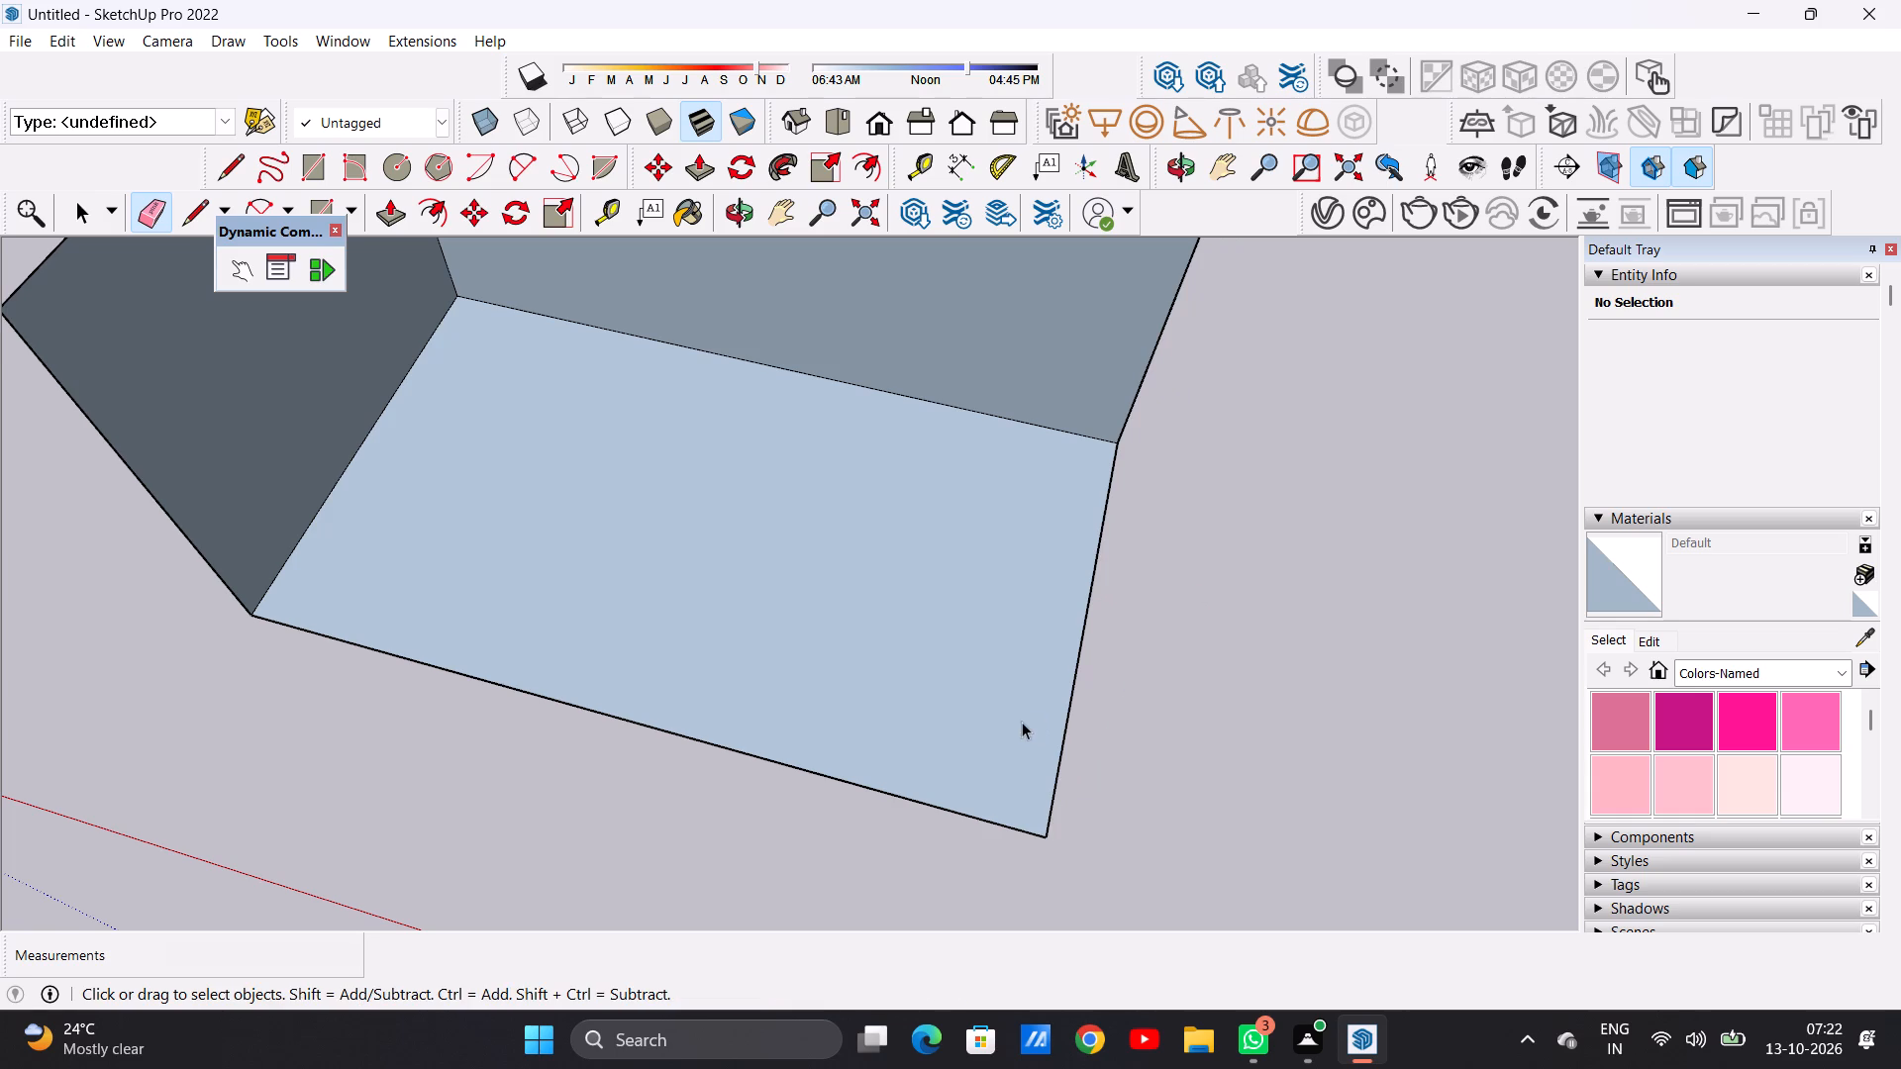
# Thicken the remaining end wall, nearest the origin, toward the room's interior with Push/Pull.
pyautogui.scroll(-6, 1016, 720)
pyautogui.moveTo(981, 730); pyautogui.dragTo(1063, 490, button='middle')
pyautogui.scroll(1, 985, 722)
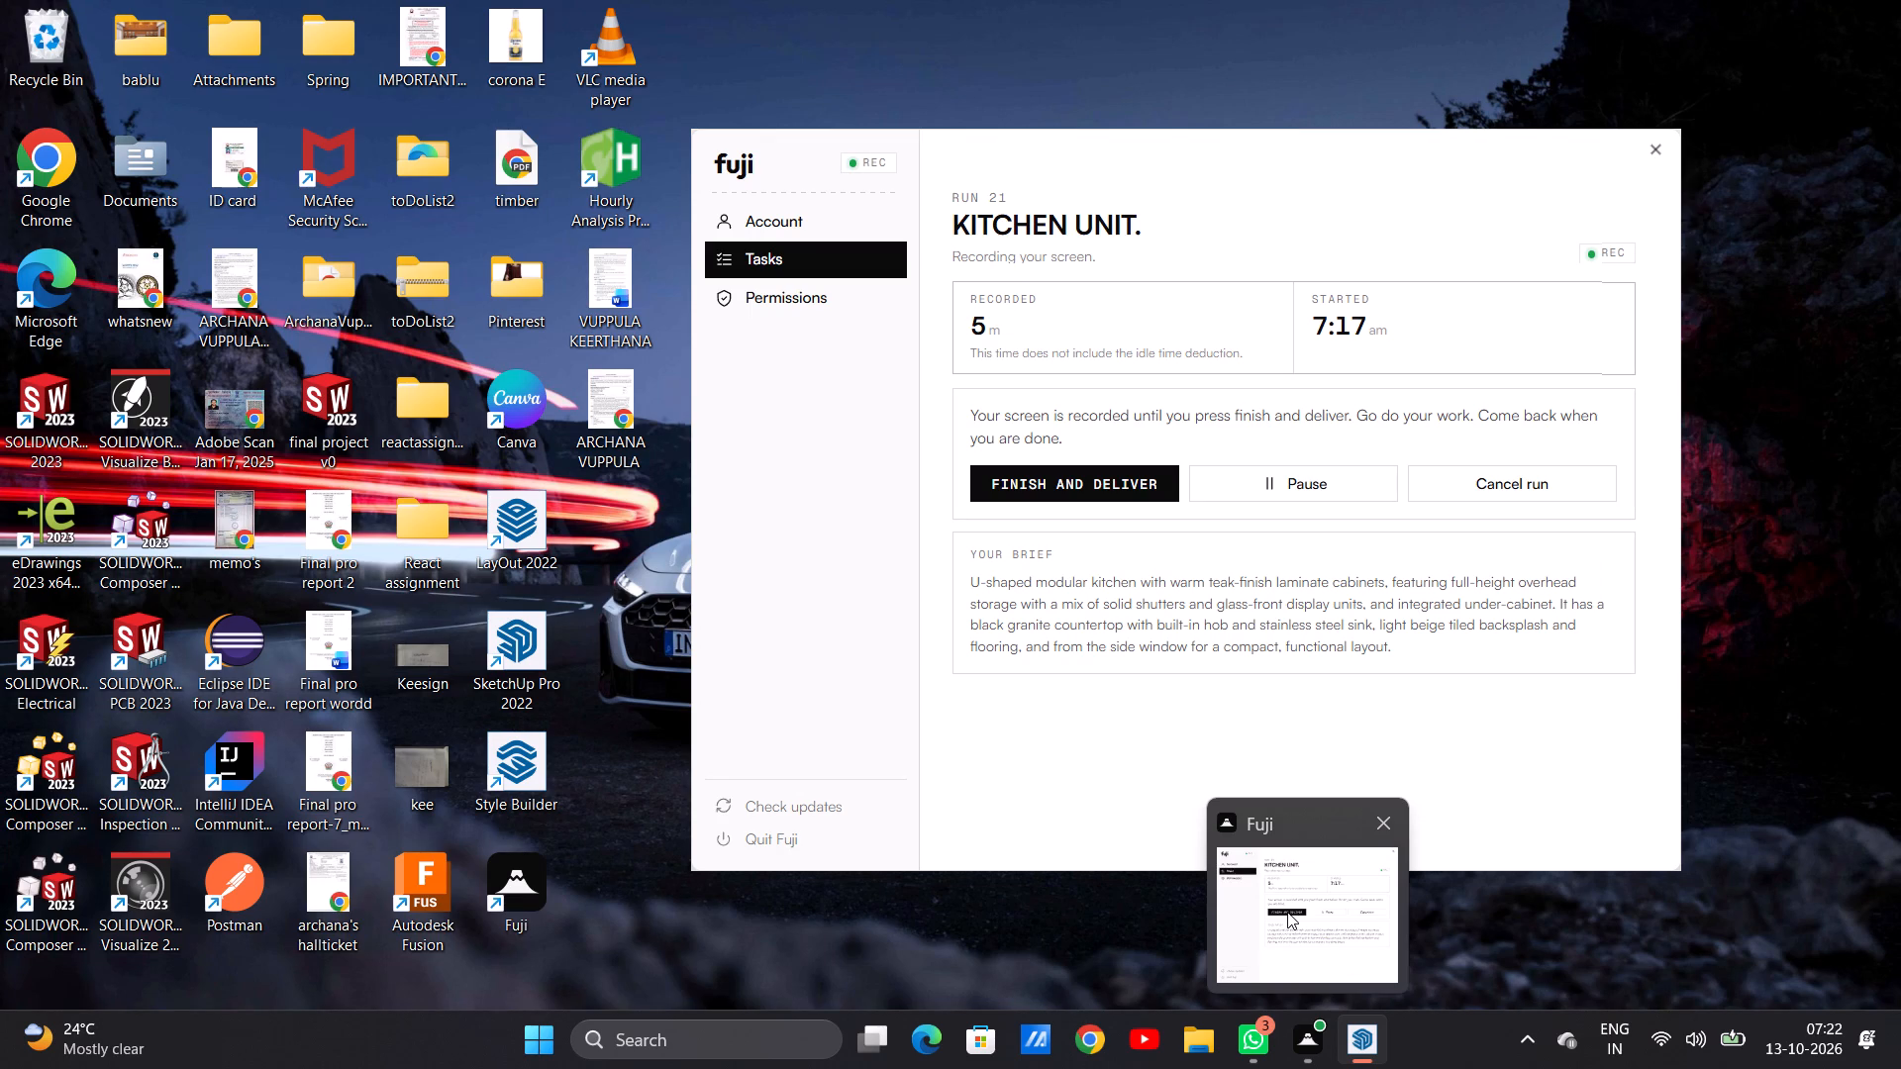
pyautogui.click(1268, 878)
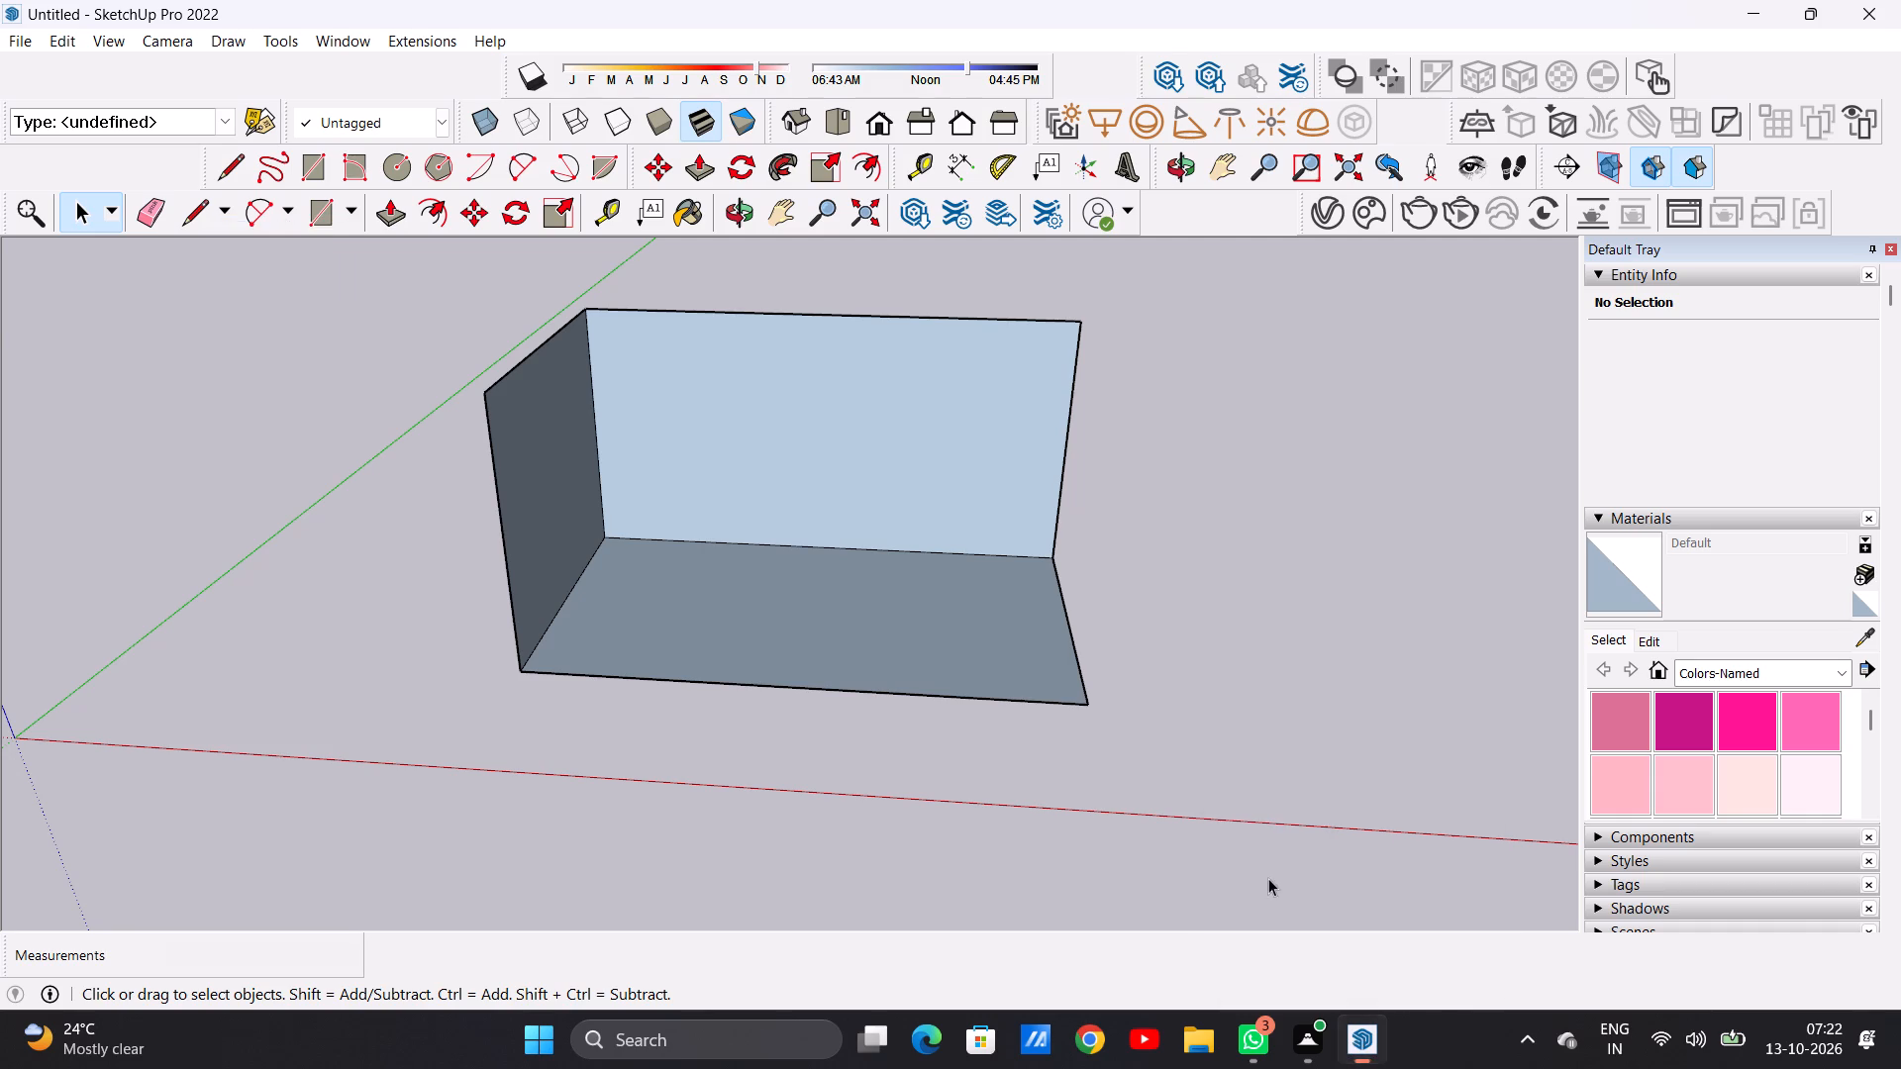
pyautogui.scroll(-3, 842, 577)
pyautogui.moveTo(831, 608); pyautogui.dragTo(640, 516, button='middle')
pyautogui.scroll(3, 617, 437)
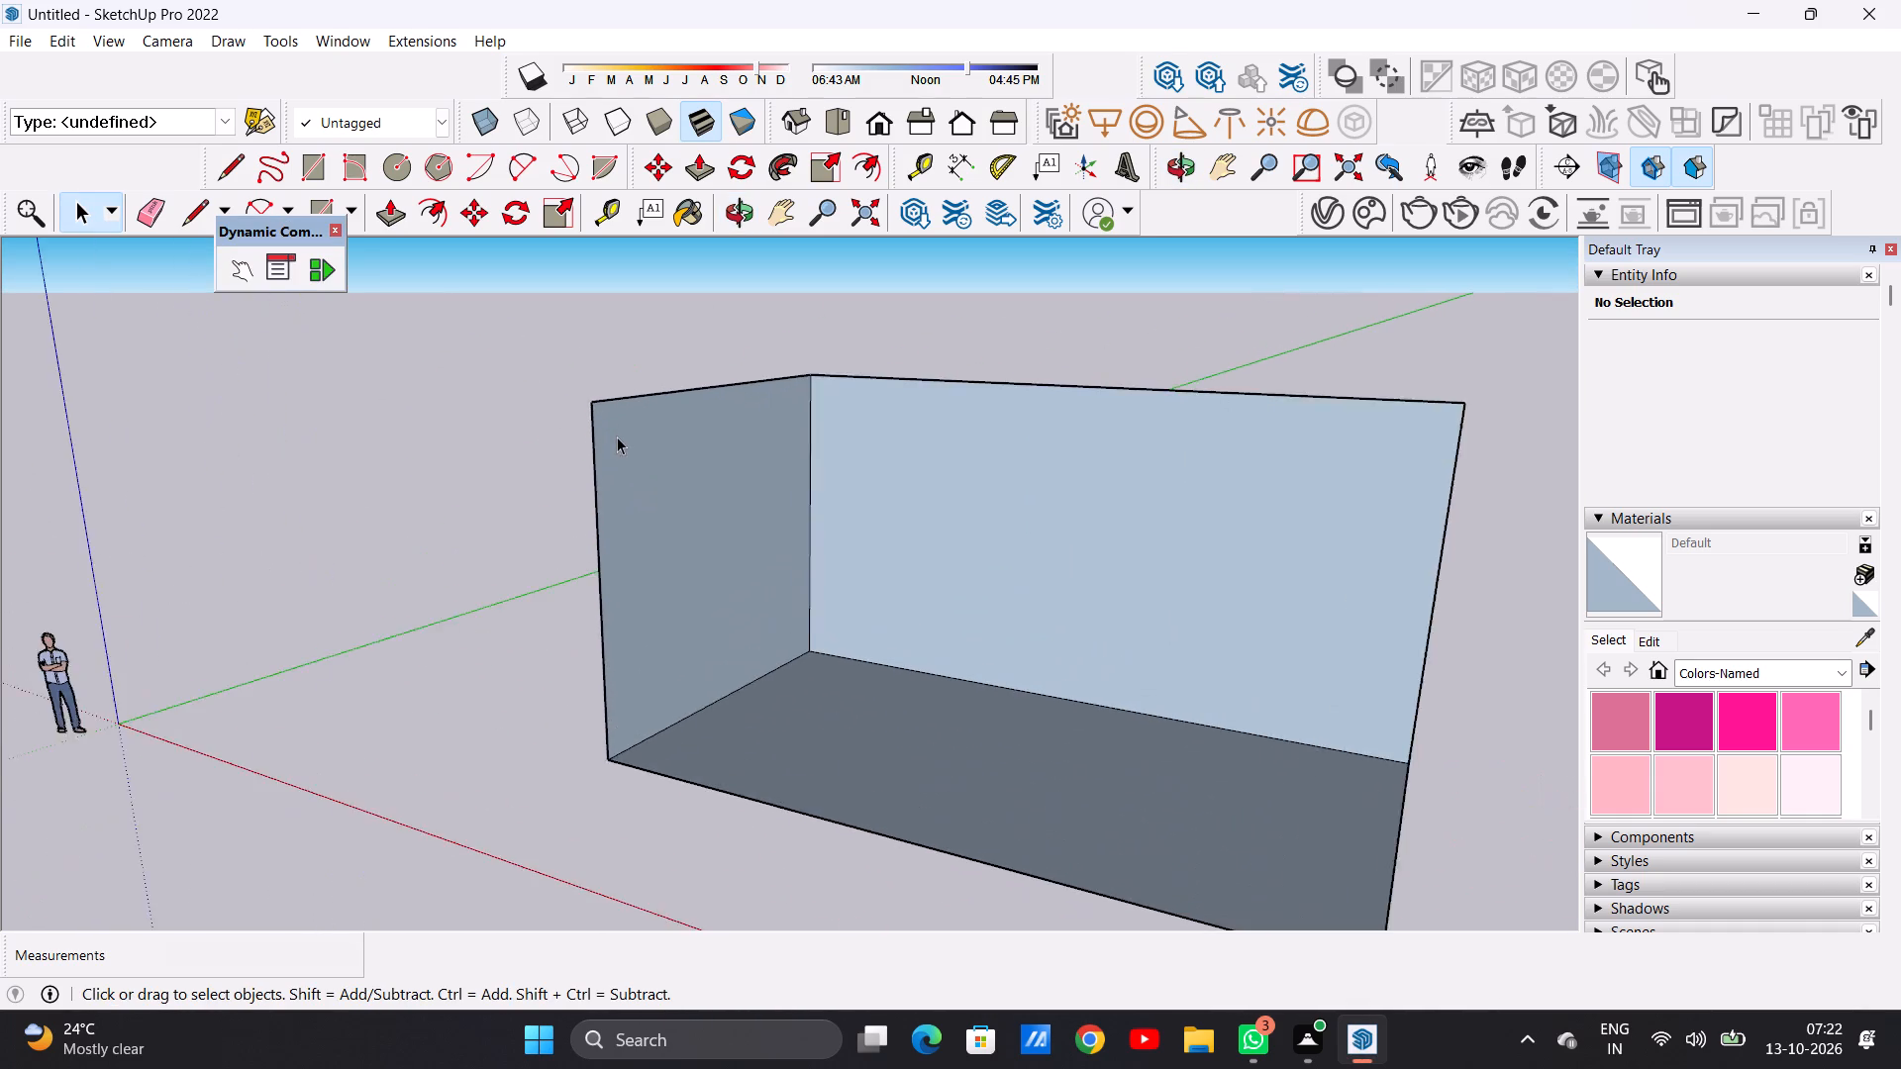
pyautogui.scroll(5, 617, 437)
pyautogui.moveTo(633, 516); pyautogui.dragTo(626, 600, button='middle')
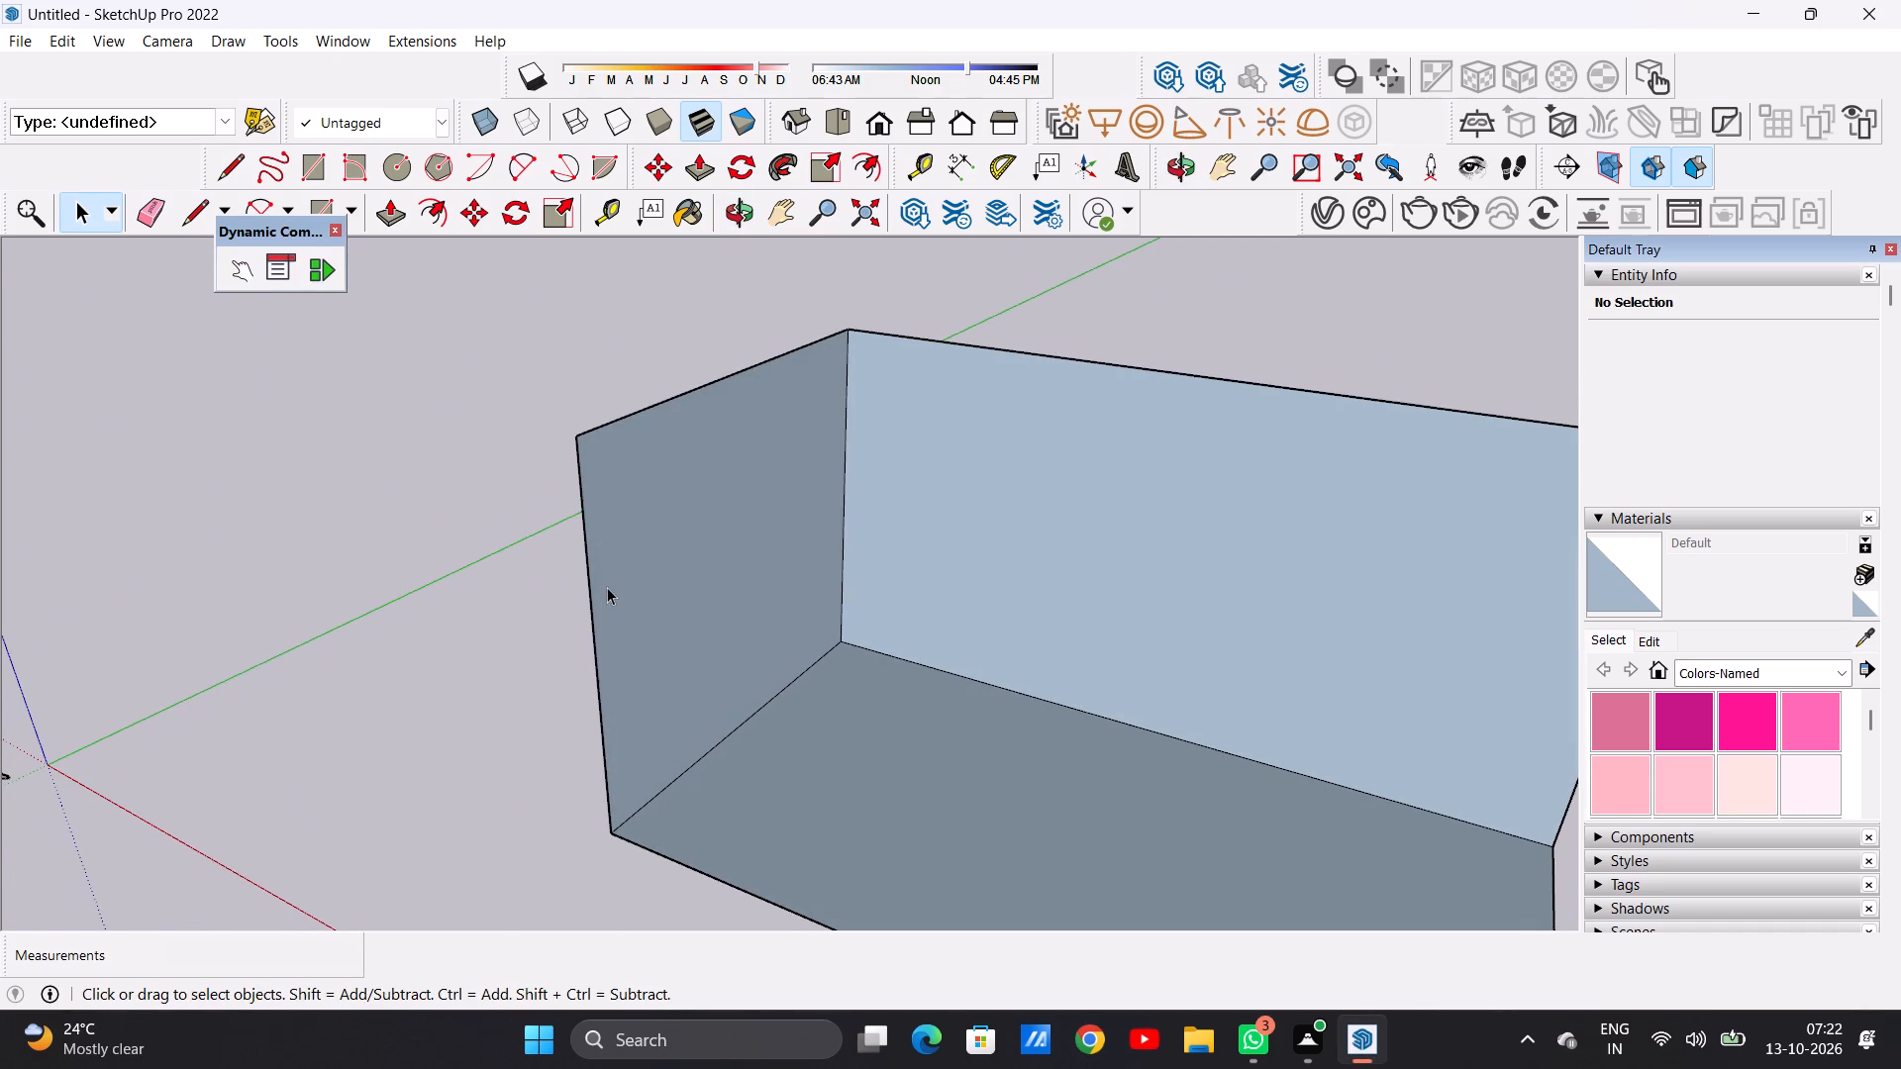
pyautogui.press('p')
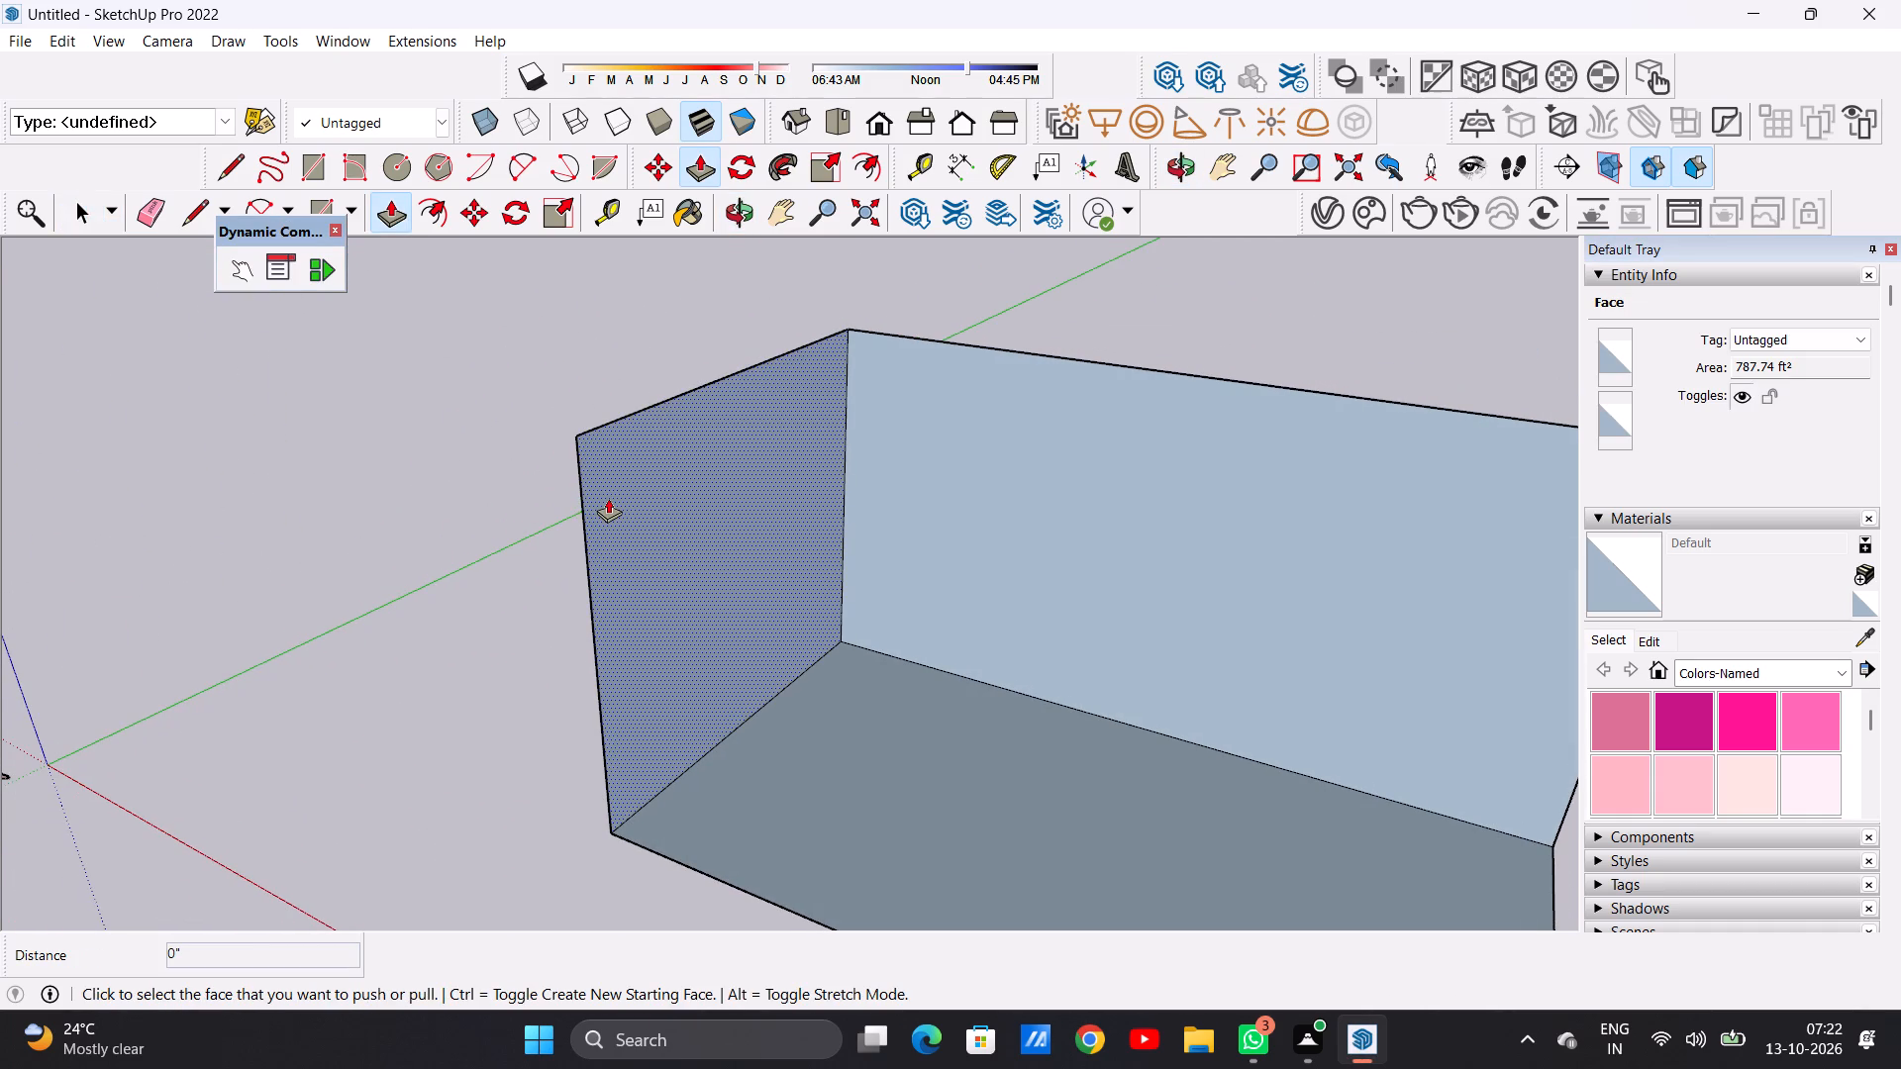
pyautogui.click(608, 498)
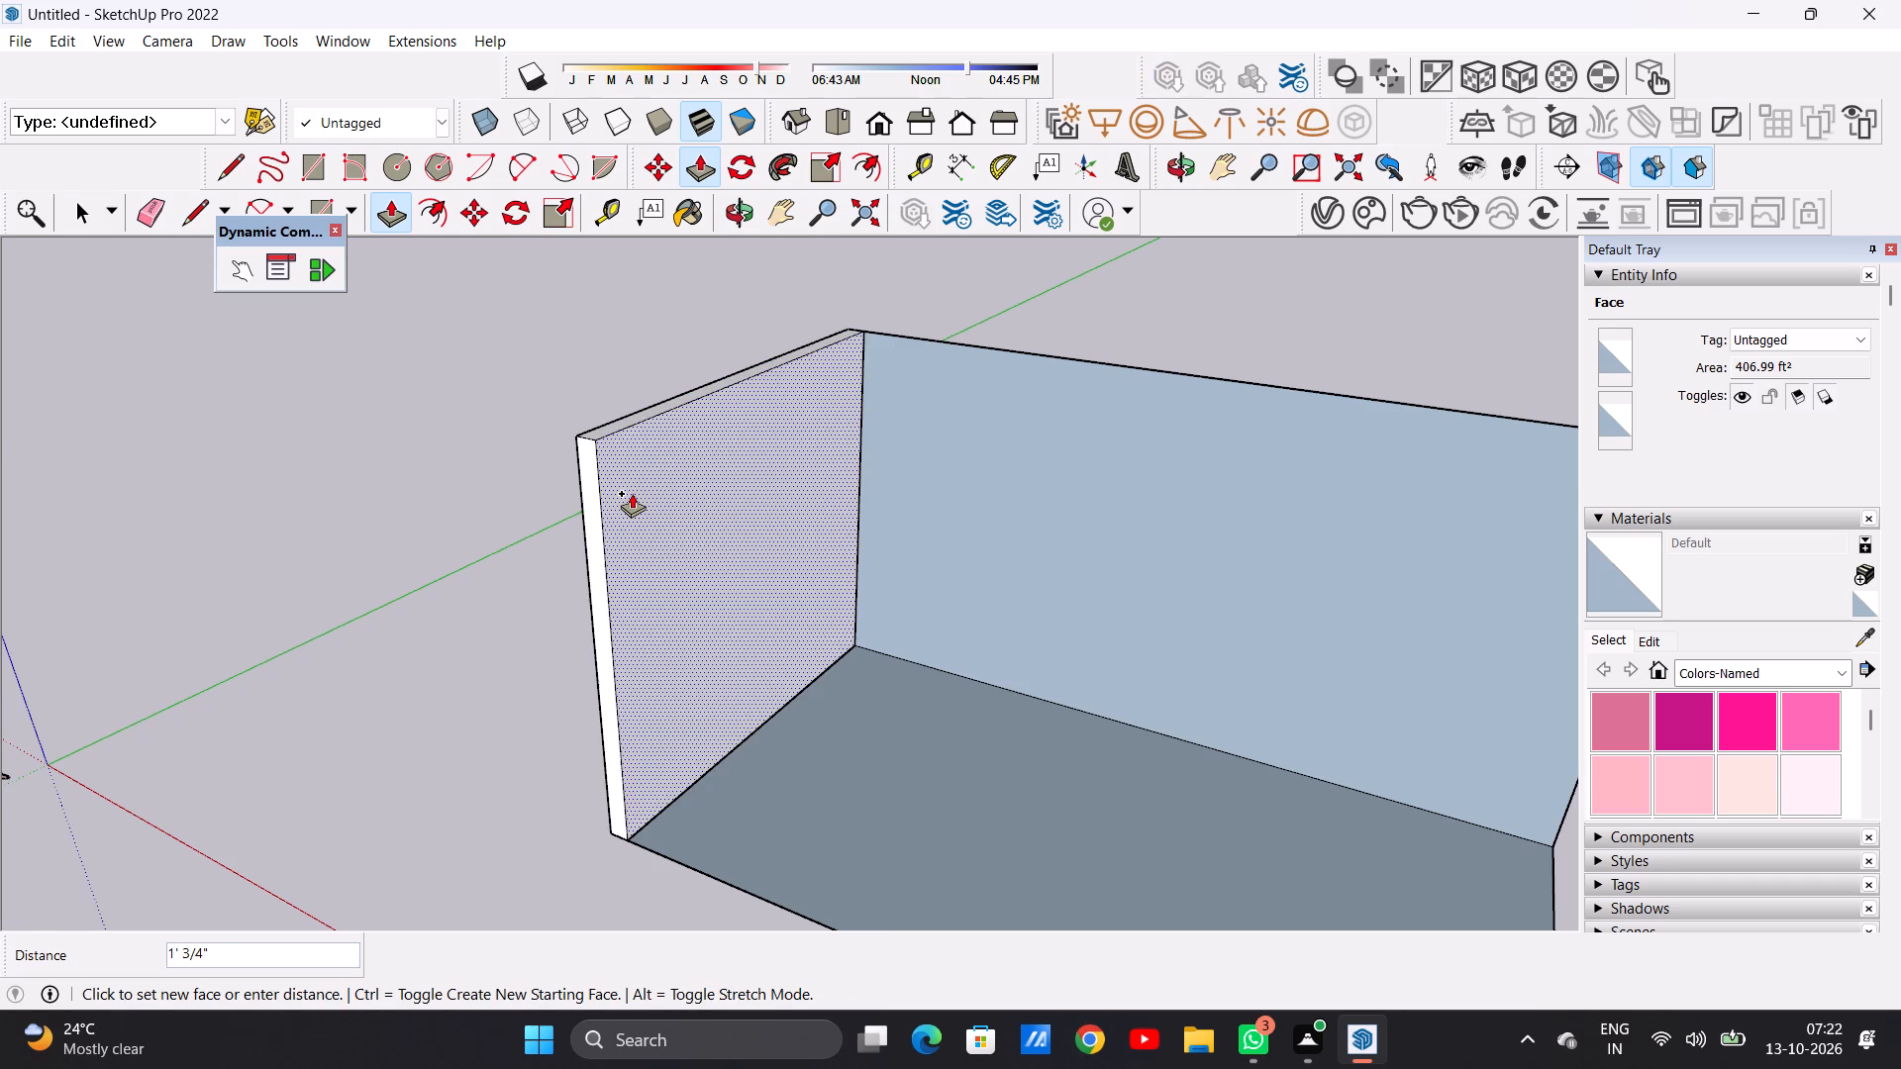
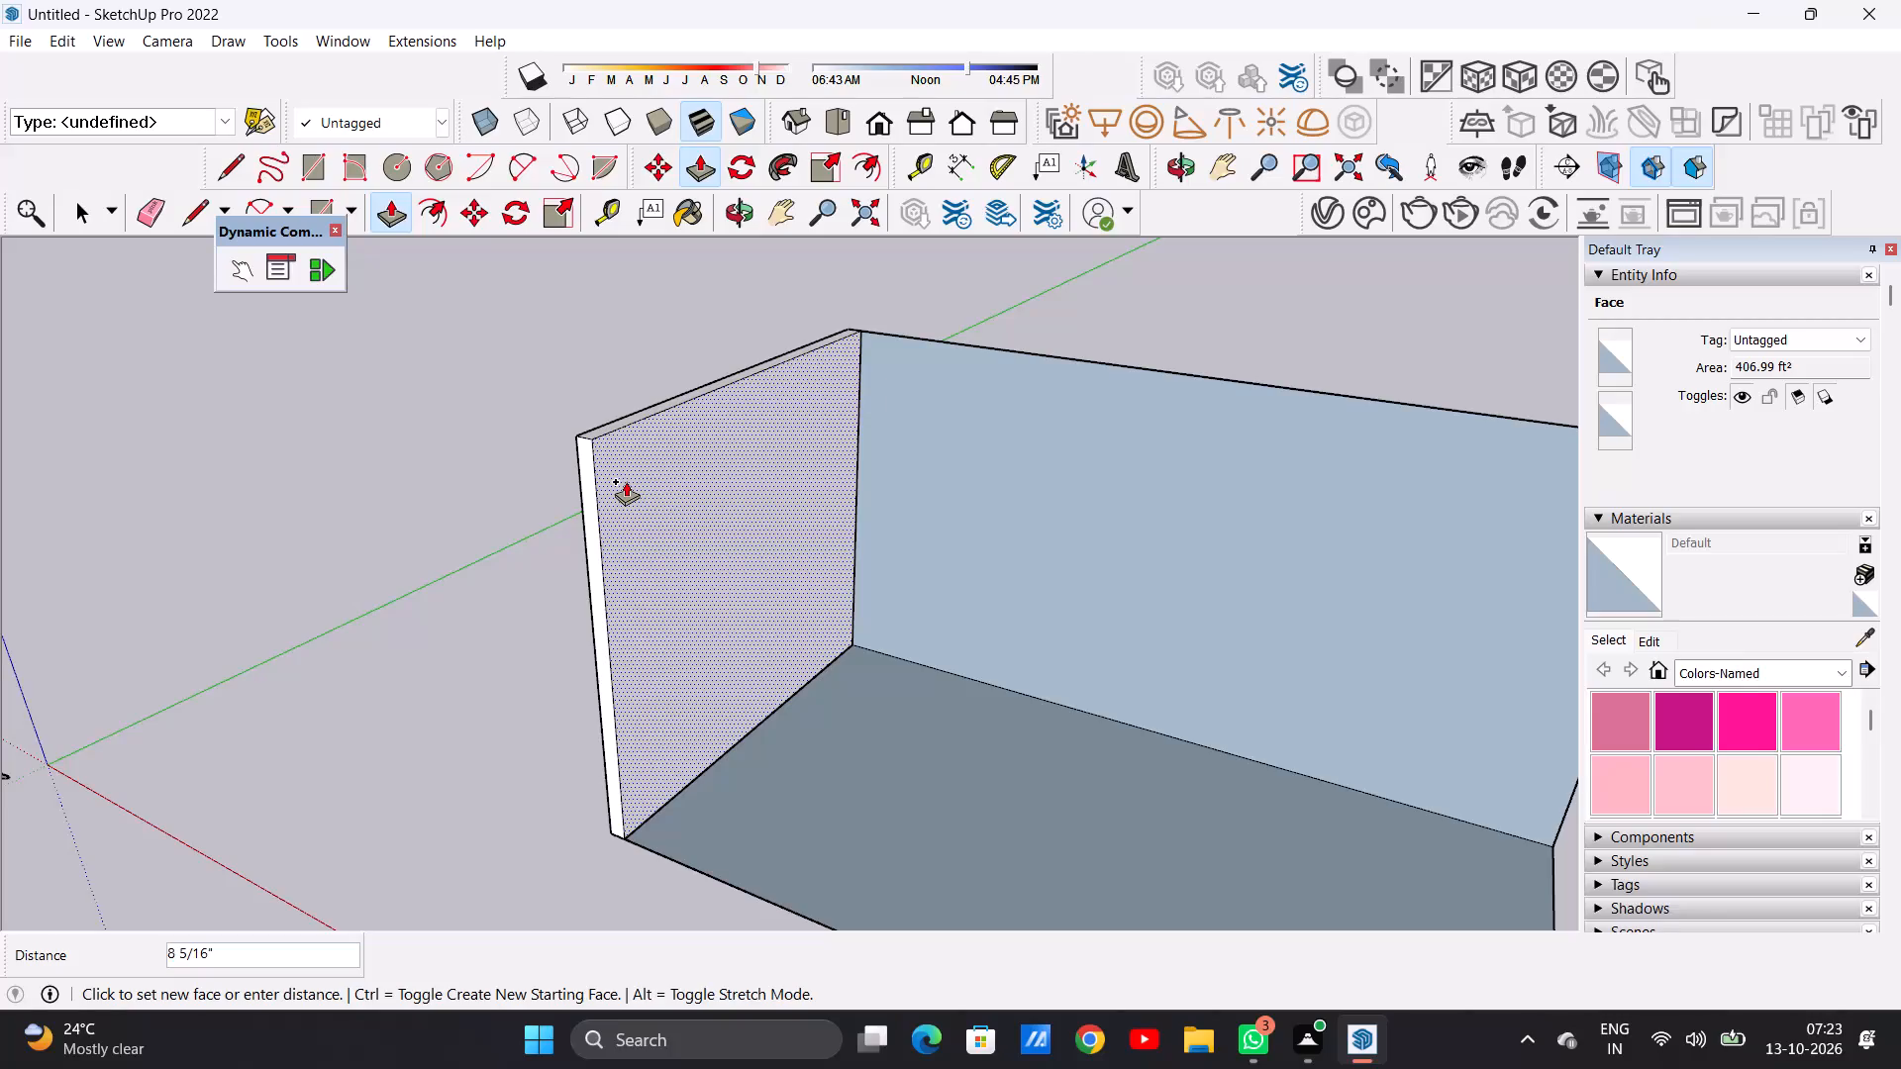
# Set the end wall's Push/Pull thickness to 6 inches.
pyautogui.write('6"')
pyautogui.press('Return')
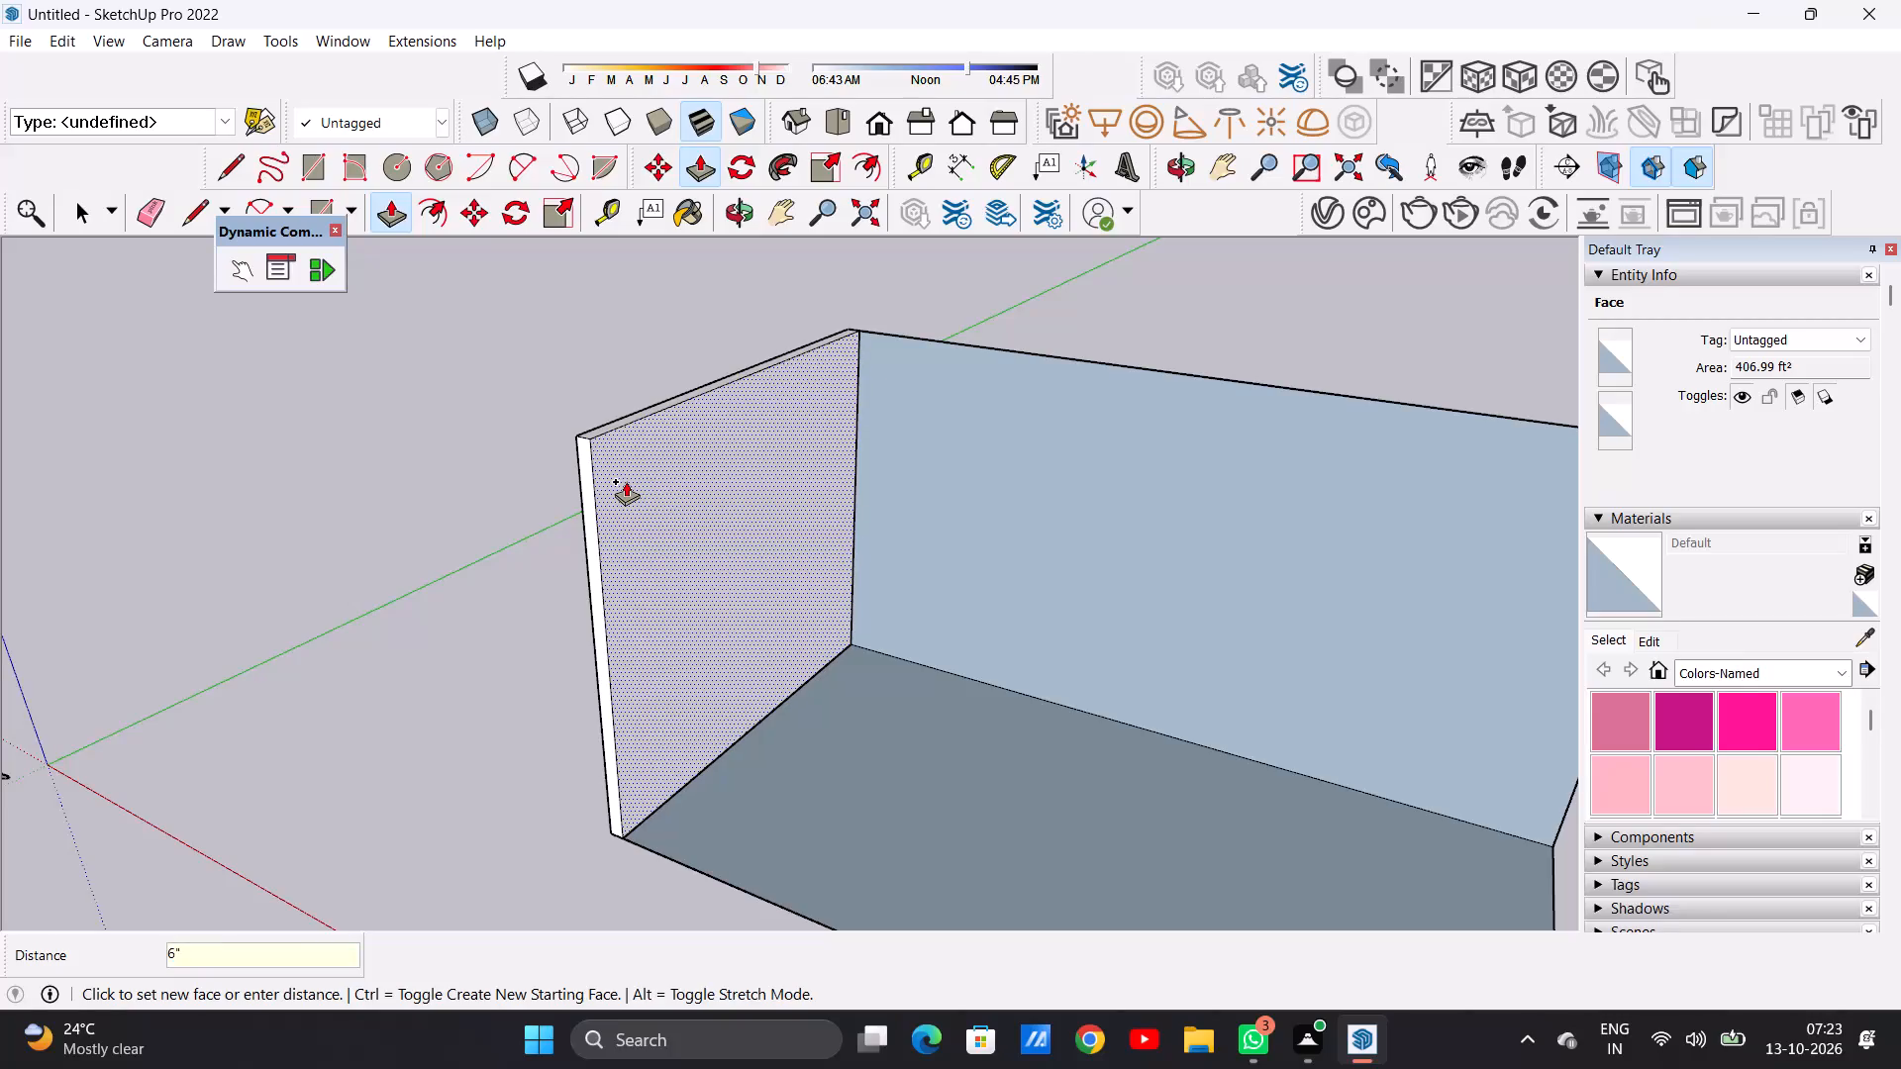
# Thicken the long back wall 3 inches toward the room's interior with Push/Pull.
pyautogui.scroll(-5, 627, 481)
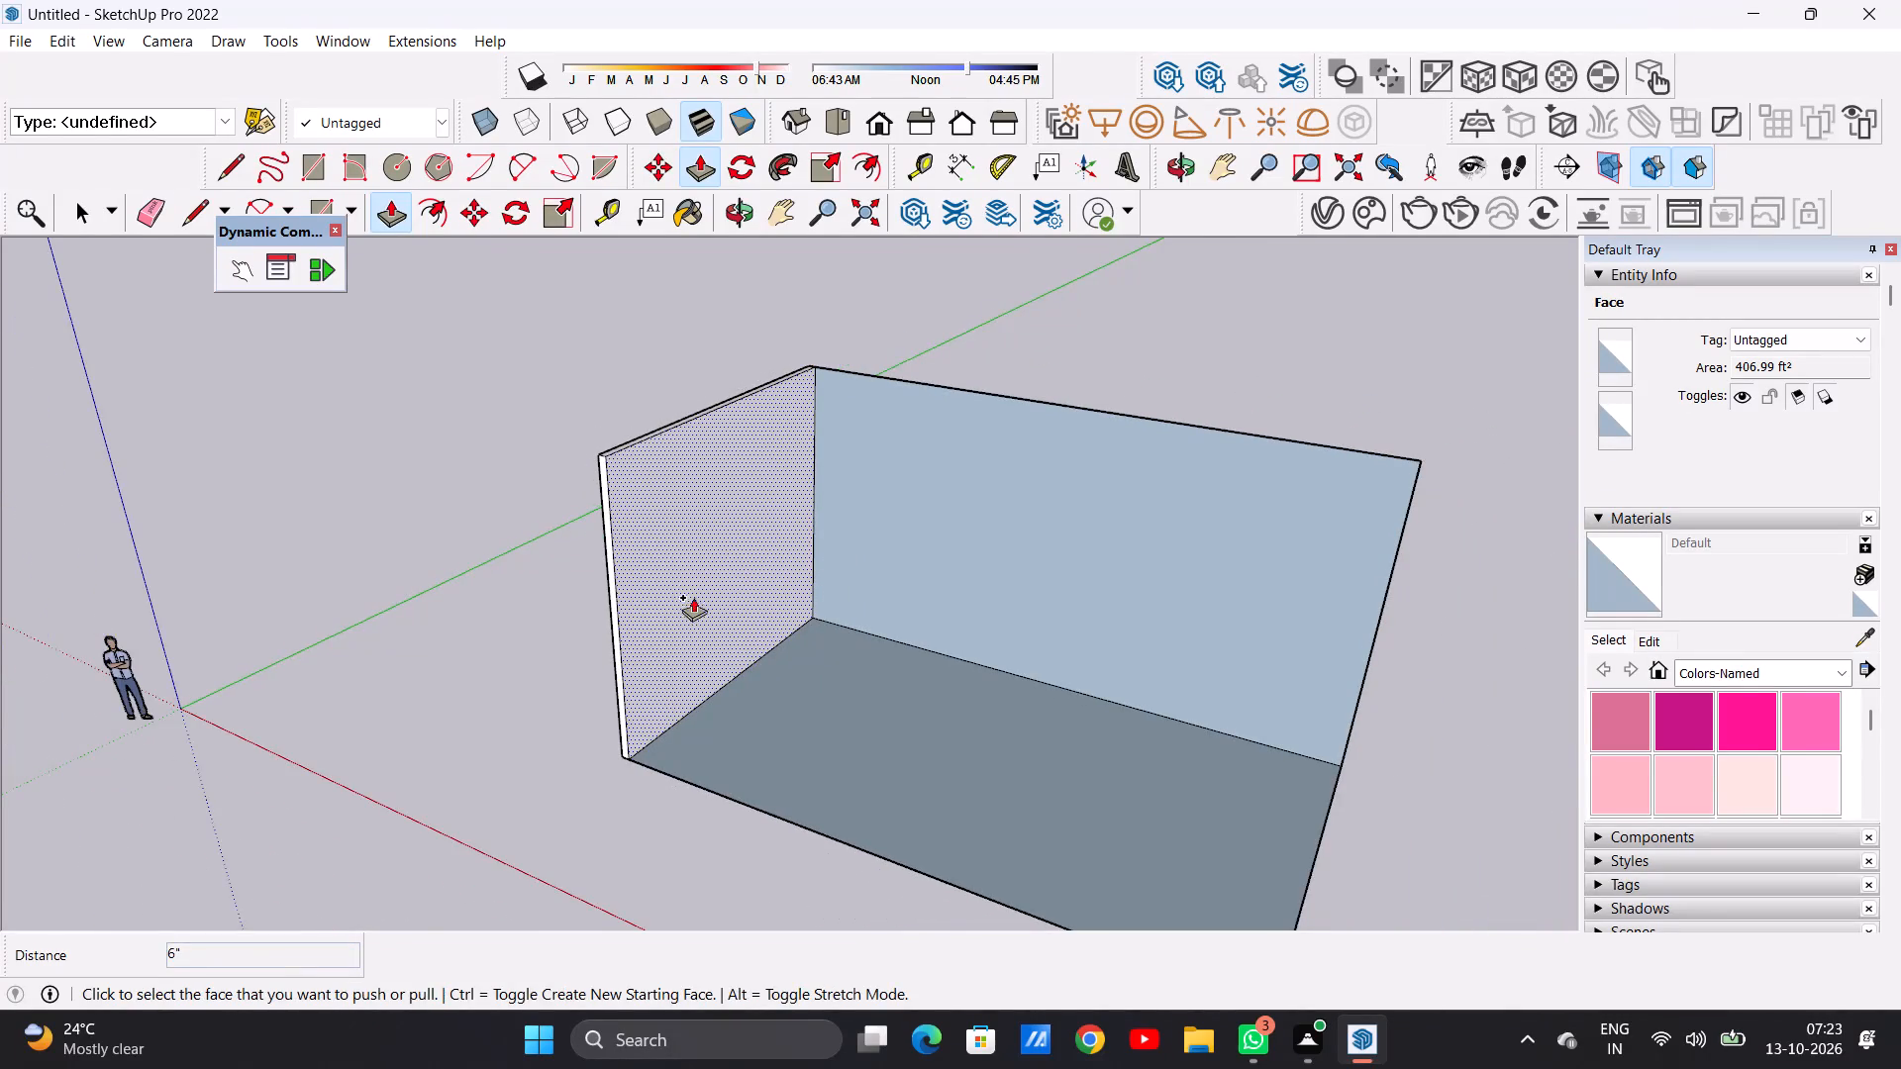
pyautogui.moveTo(697, 603); pyautogui.dragTo(609, 575, button='middle')
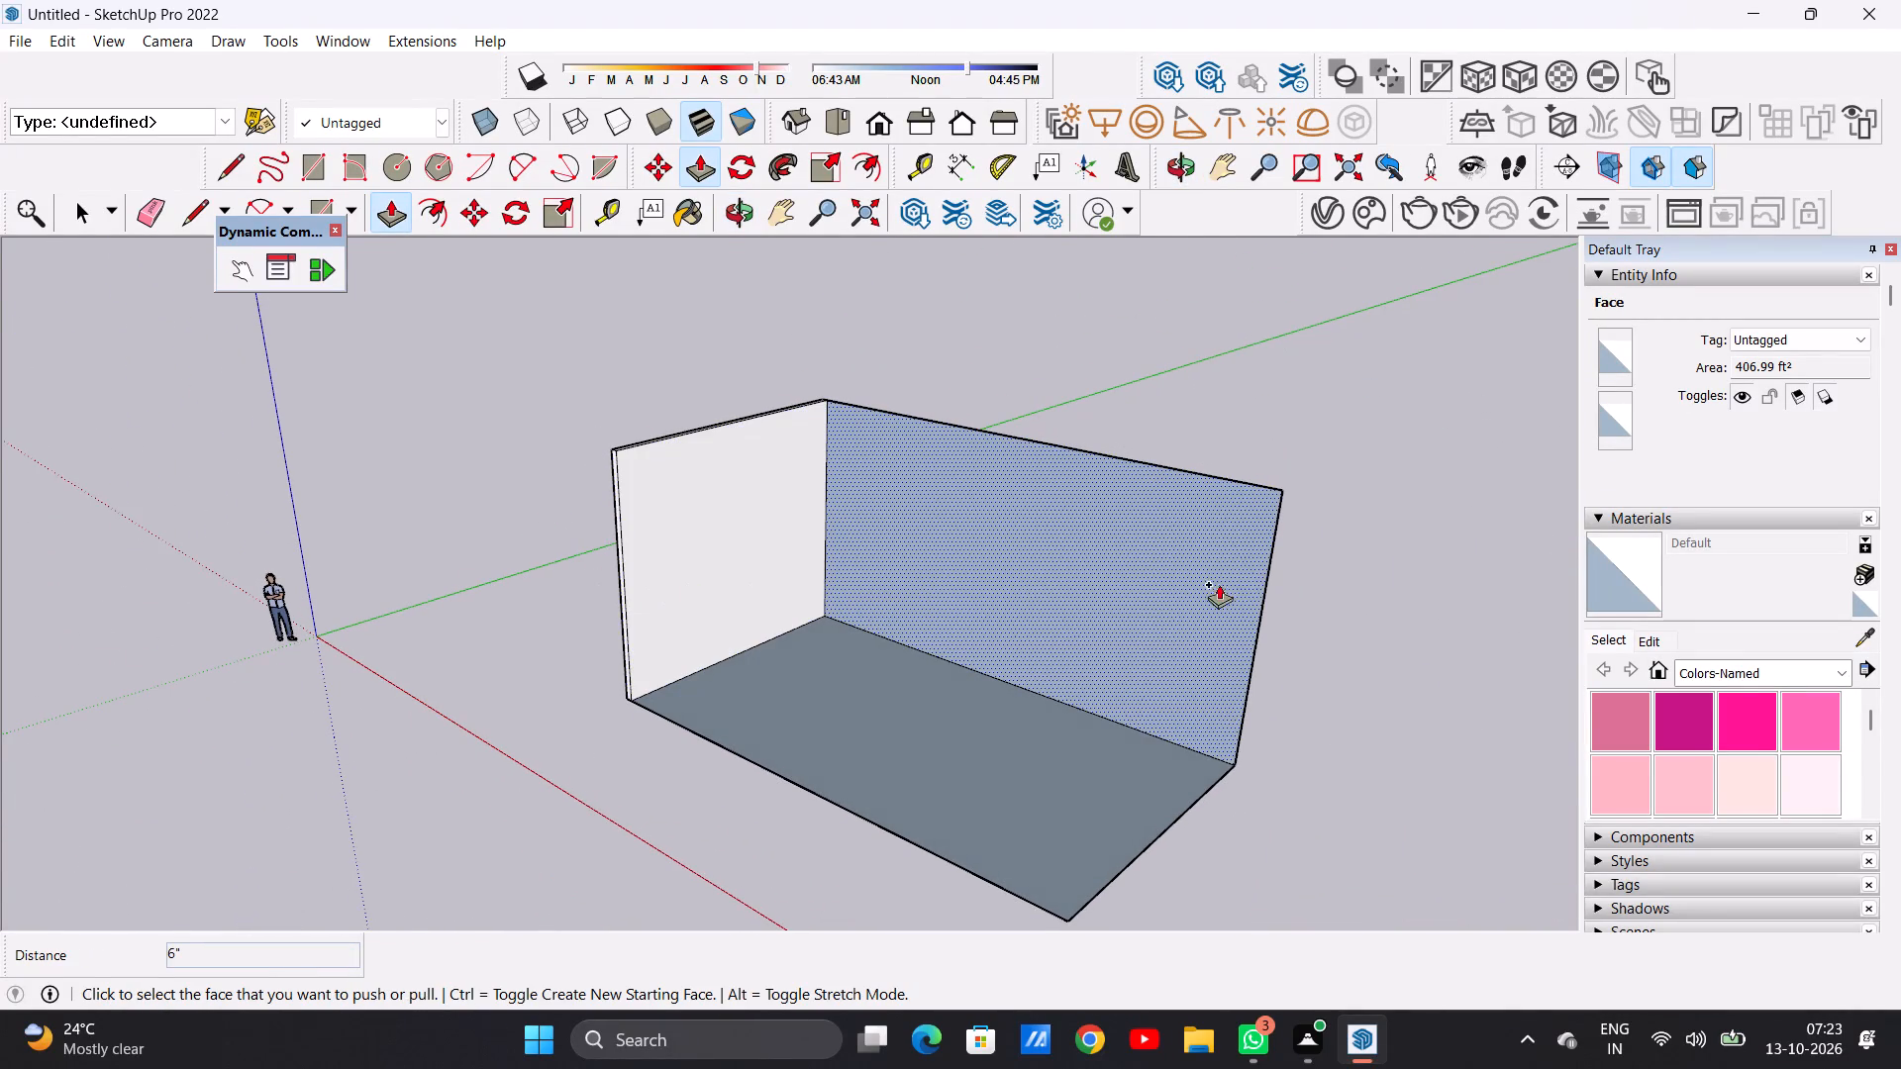
pyautogui.scroll(3, 1268, 567)
pyautogui.click(1247, 555)
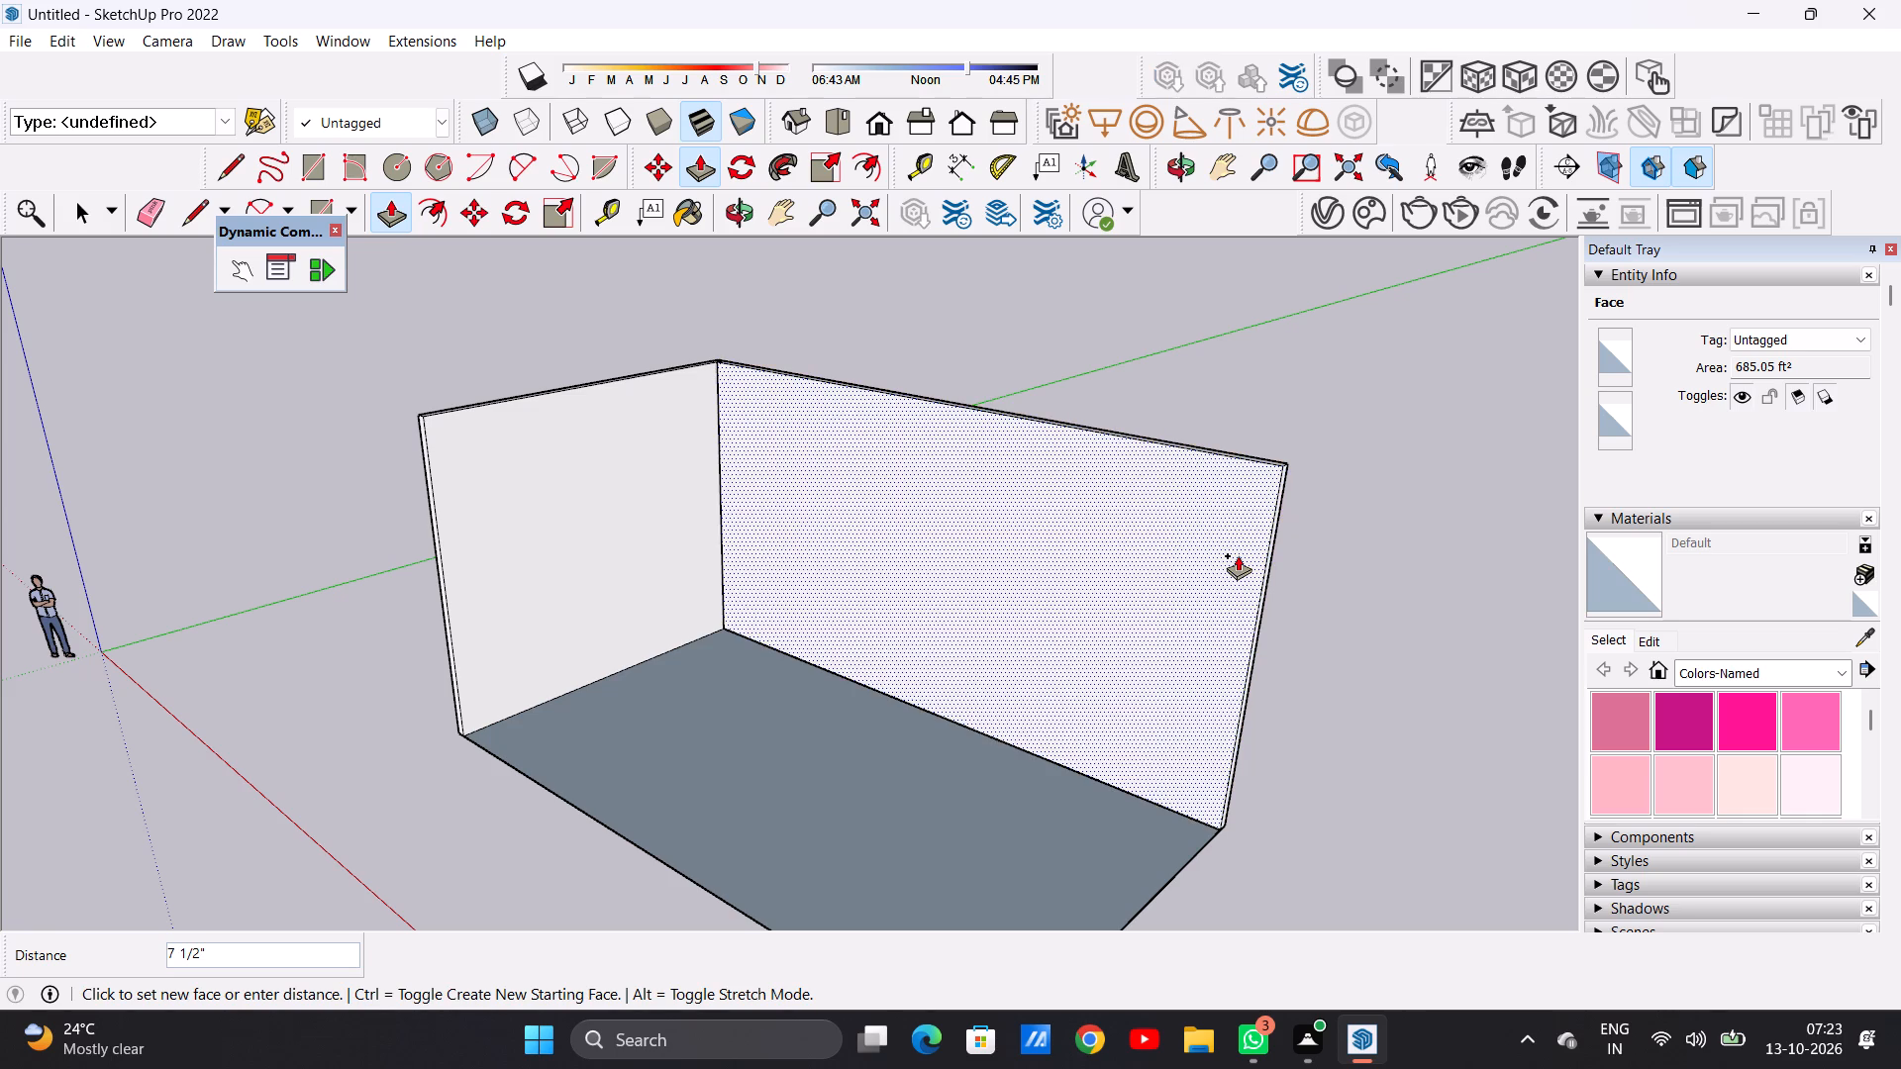
pyautogui.write('3"')
pyautogui.press('Return')
# Thicken the floor 3 inches upward with Push/Pull.
pyautogui.scroll(-4, 1074, 532)
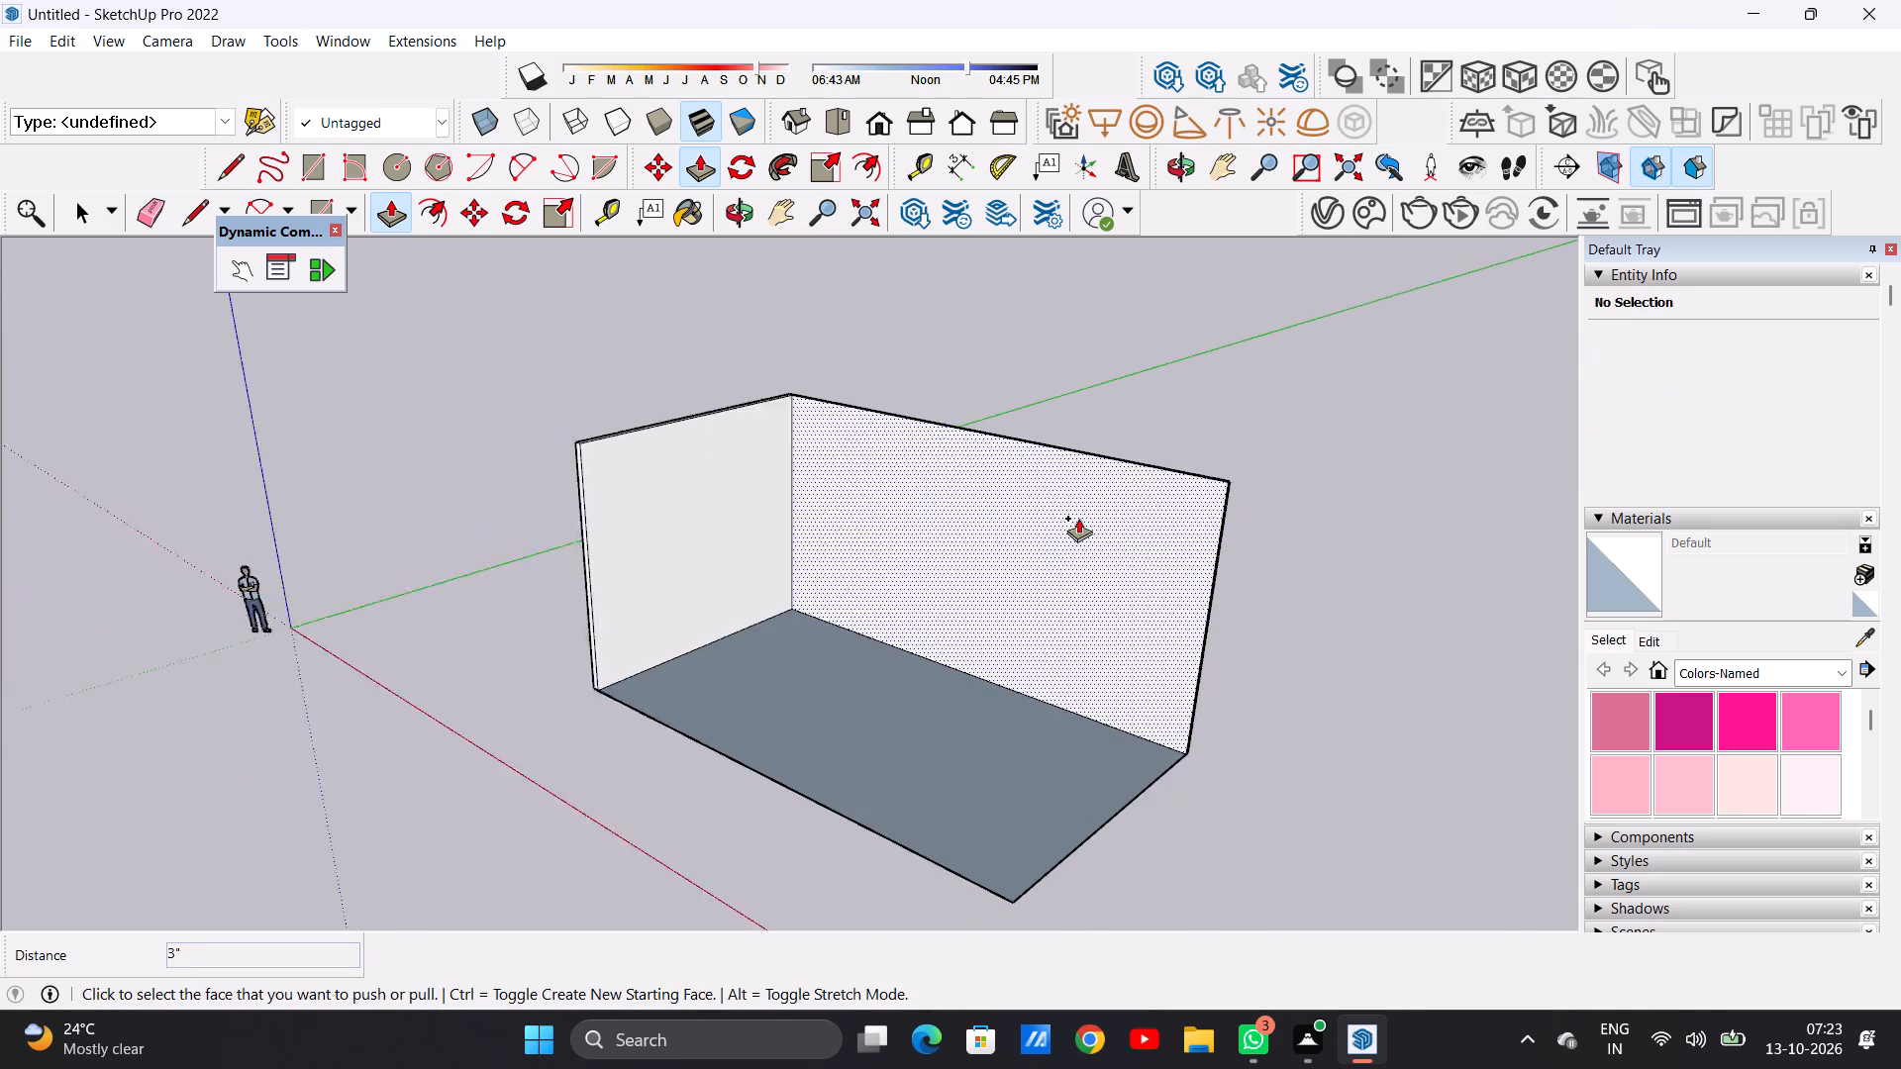
pyautogui.scroll(-2, 1078, 518)
pyautogui.moveTo(1008, 674); pyautogui.dragTo(1083, 803, button='middle')
pyautogui.scroll(5, 1055, 787)
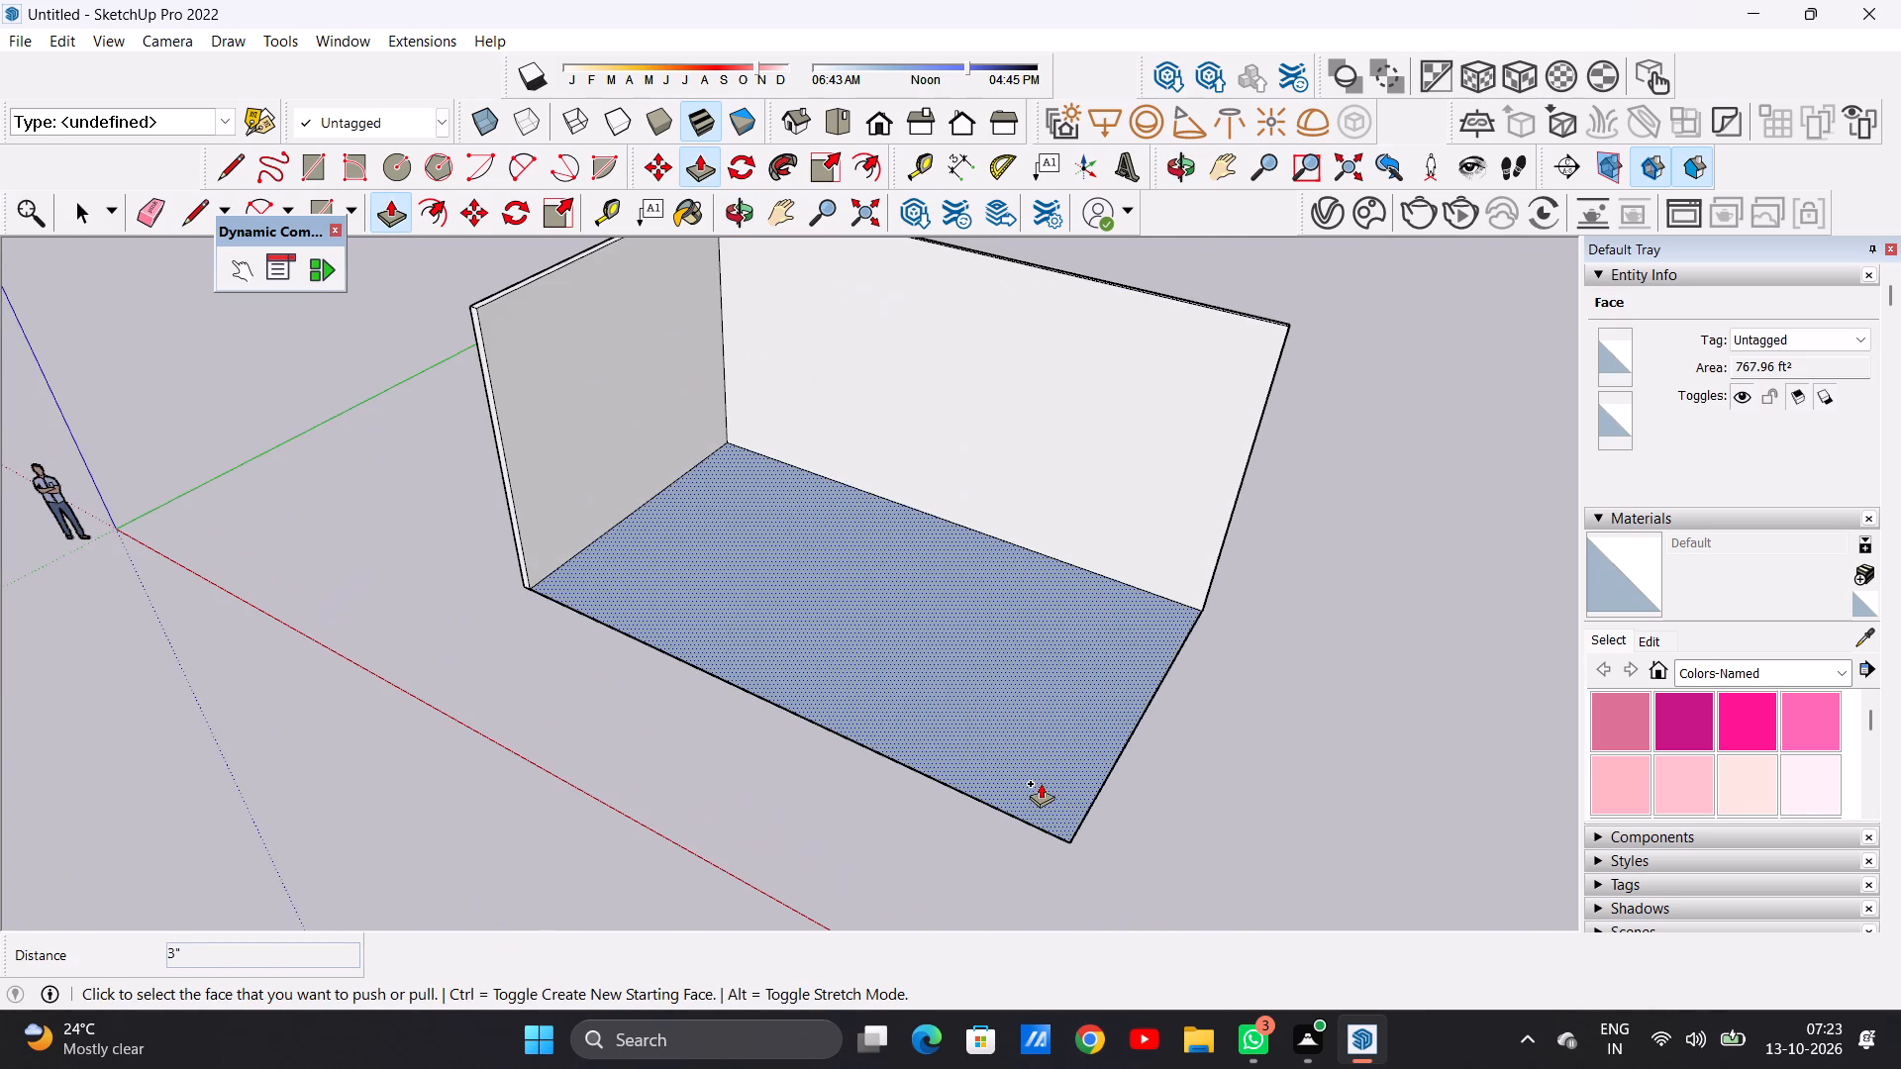
pyautogui.click(1041, 783)
pyautogui.write('3"')
pyautogui.press('Return')
pyautogui.press('space')
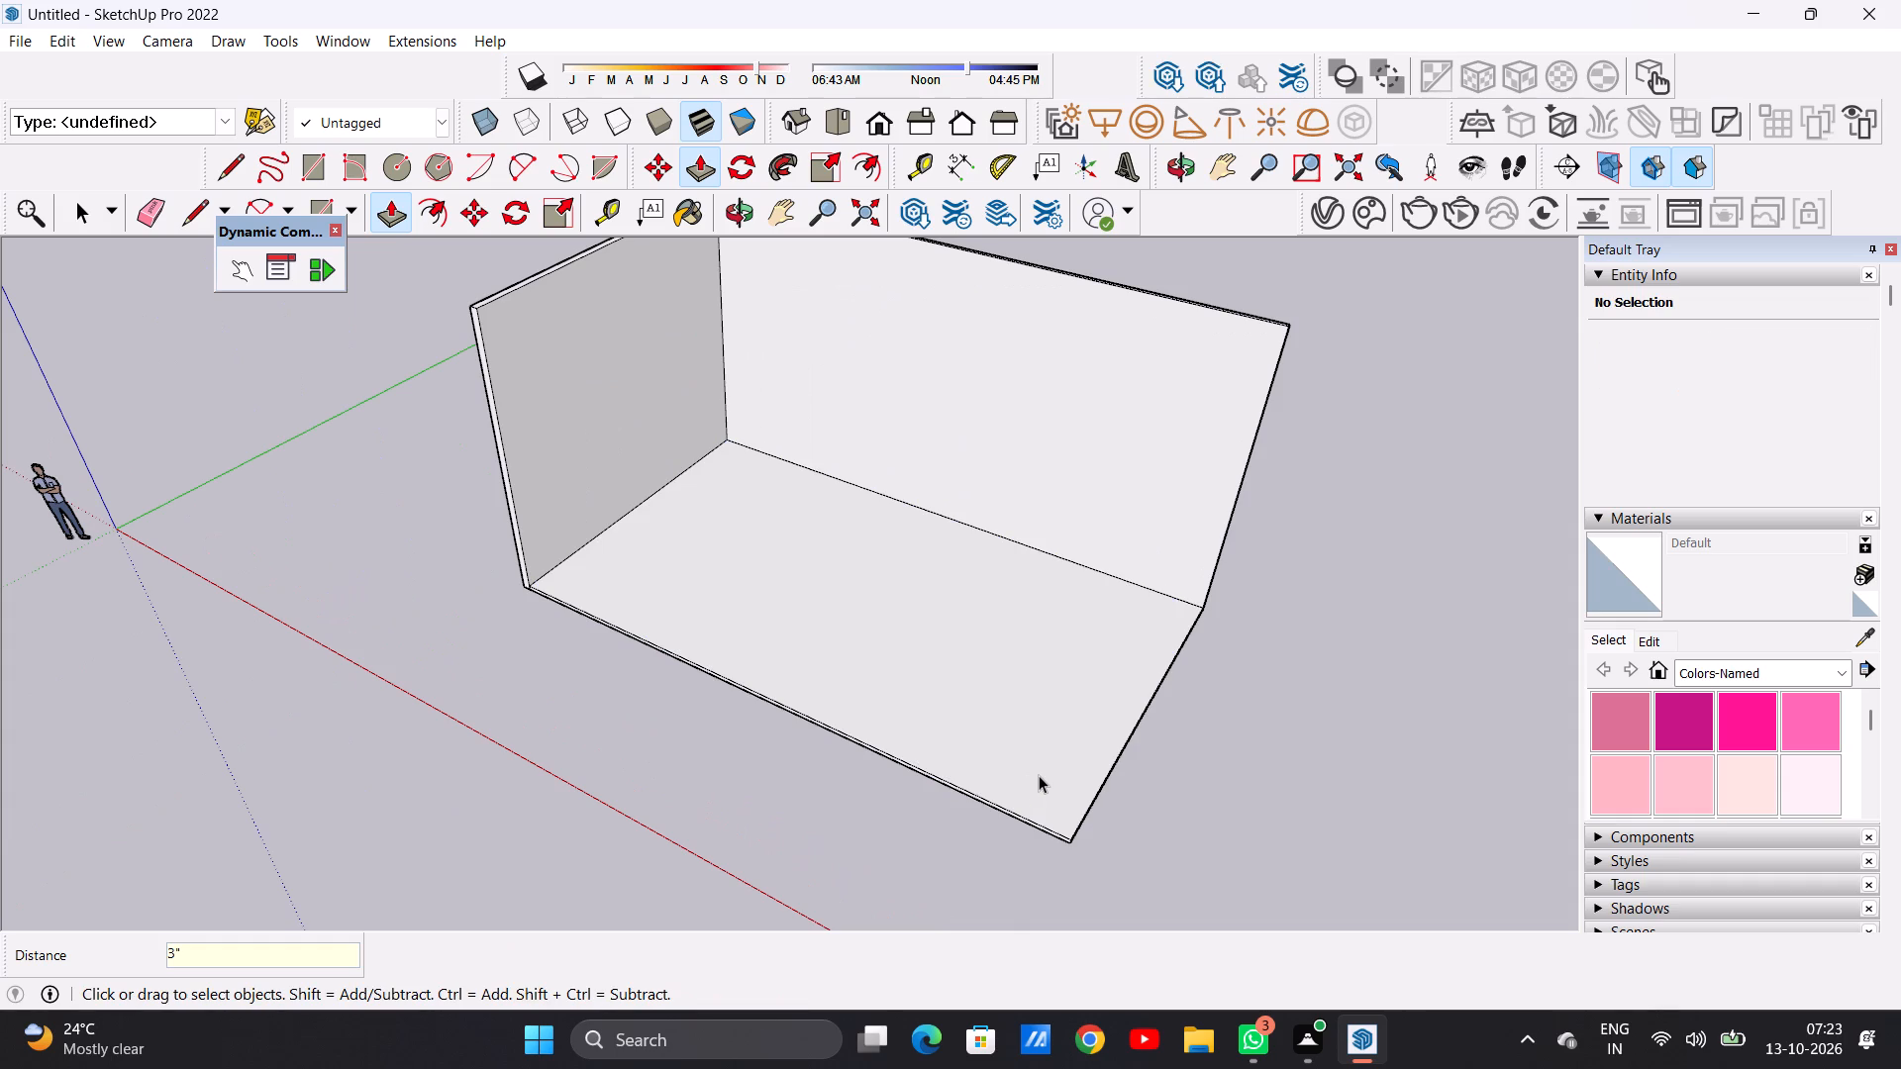
# Examine the thickened floor, end wall and back wall from several angles.
pyautogui.scroll(-6, 733, 662)
pyautogui.moveTo(716, 687); pyautogui.dragTo(803, 624, button='middle')
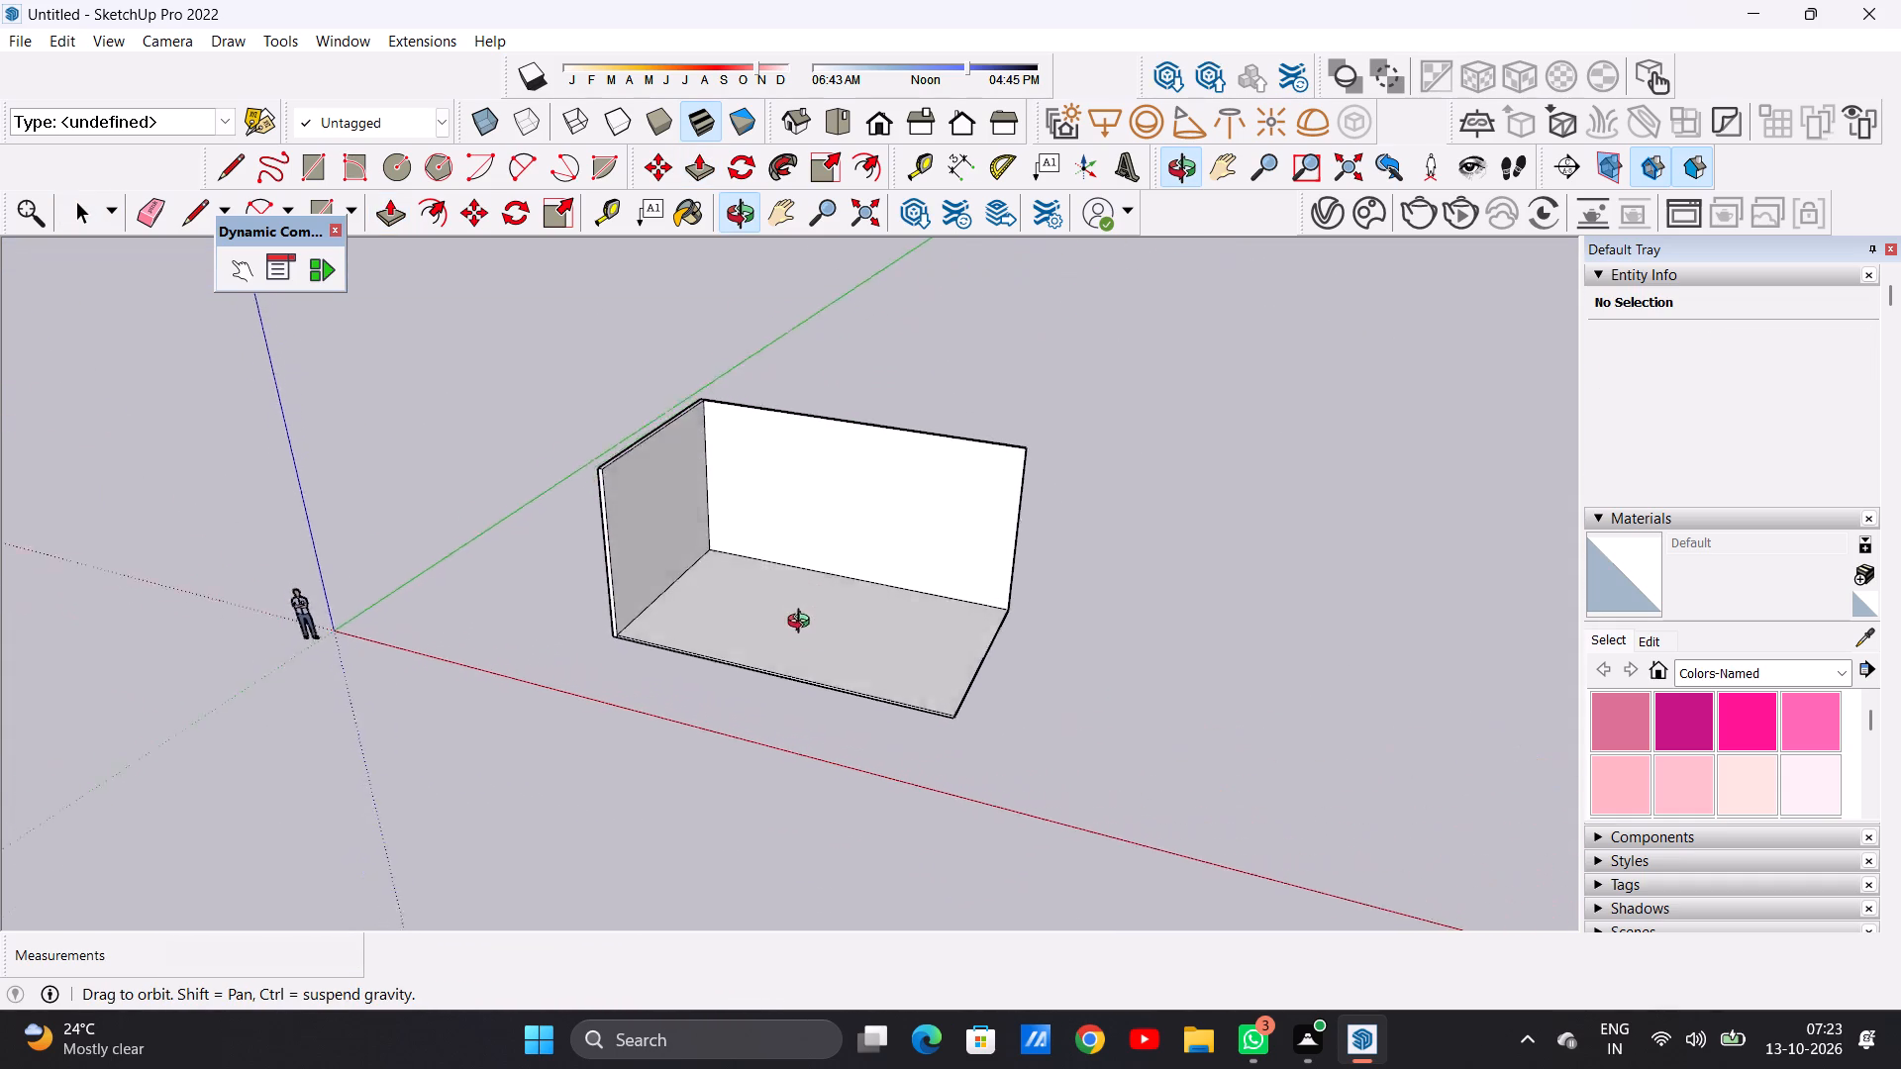
pyautogui.moveTo(803, 624); pyautogui.dragTo(858, 666, button='middle')
pyautogui.scroll(3, 784, 581)
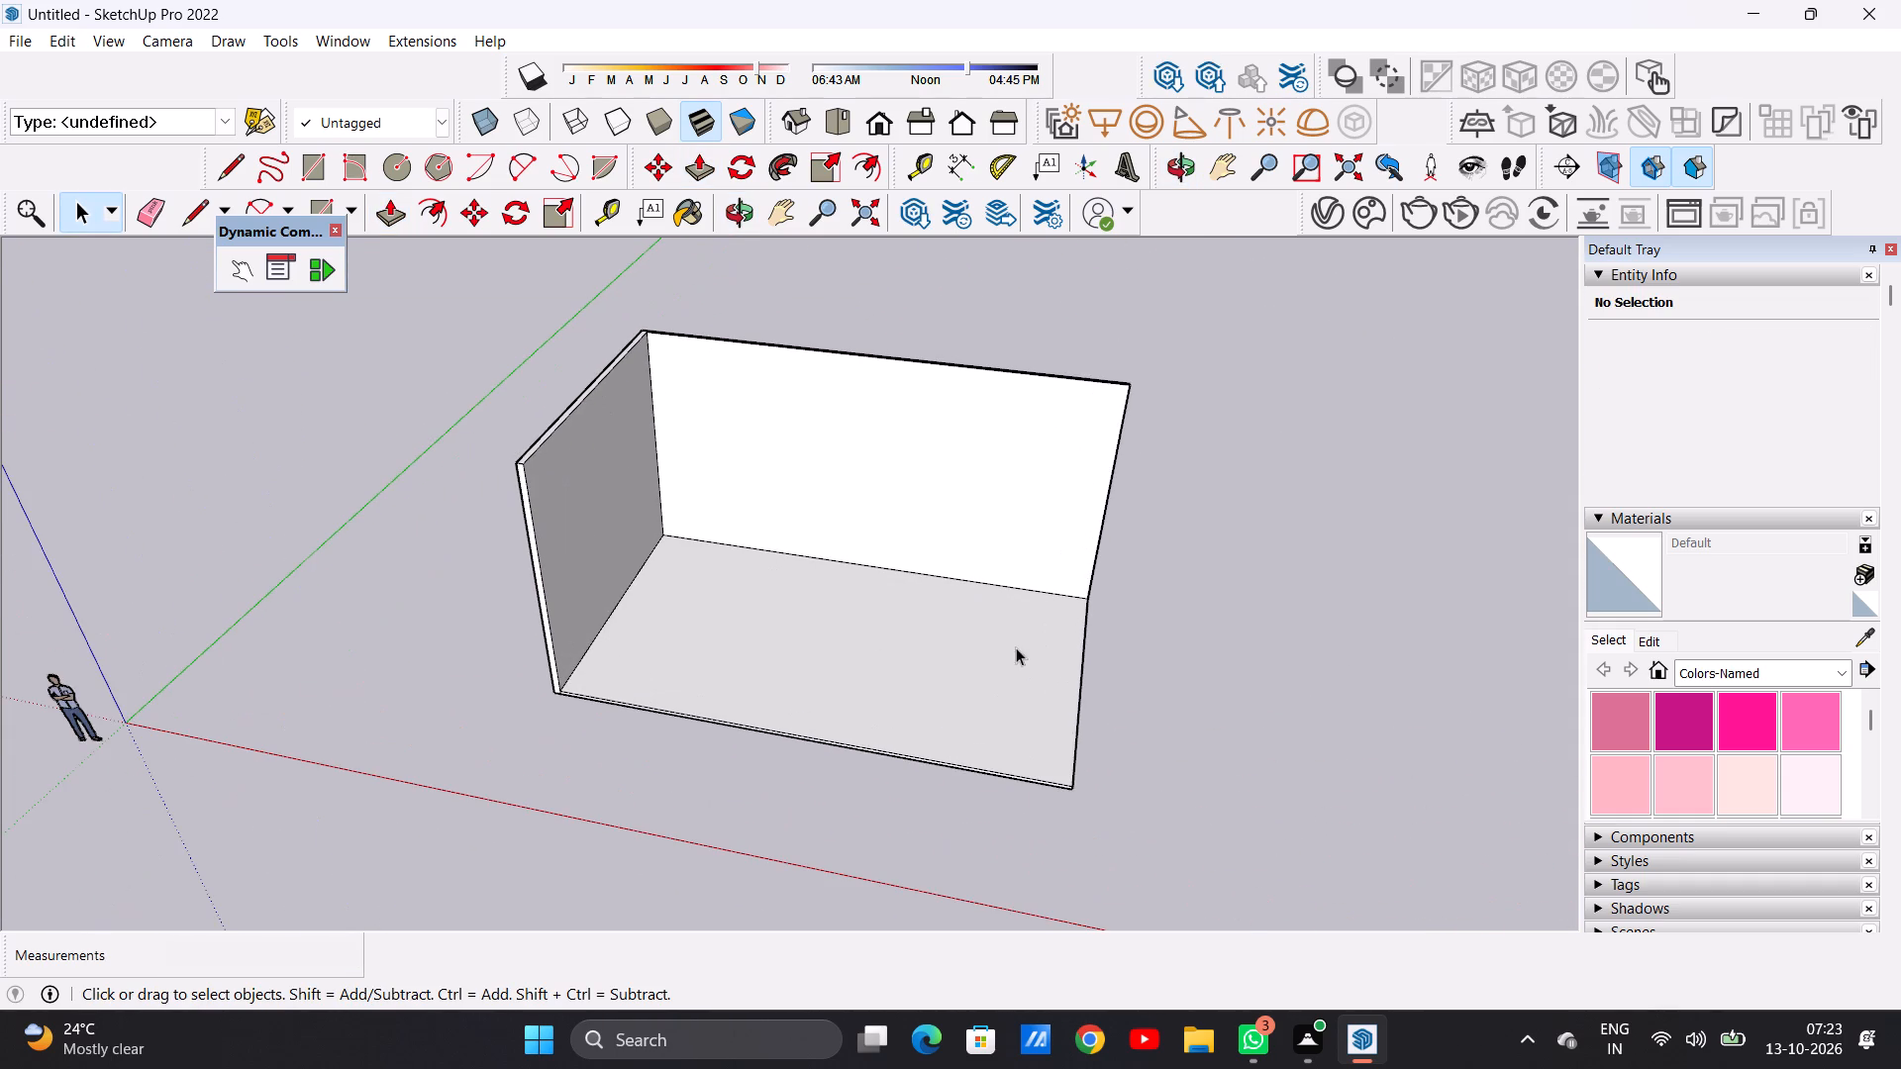
pyautogui.scroll(-3, 1015, 654)
pyautogui.moveTo(859, 696); pyautogui.dragTo(563, 736, button='middle')
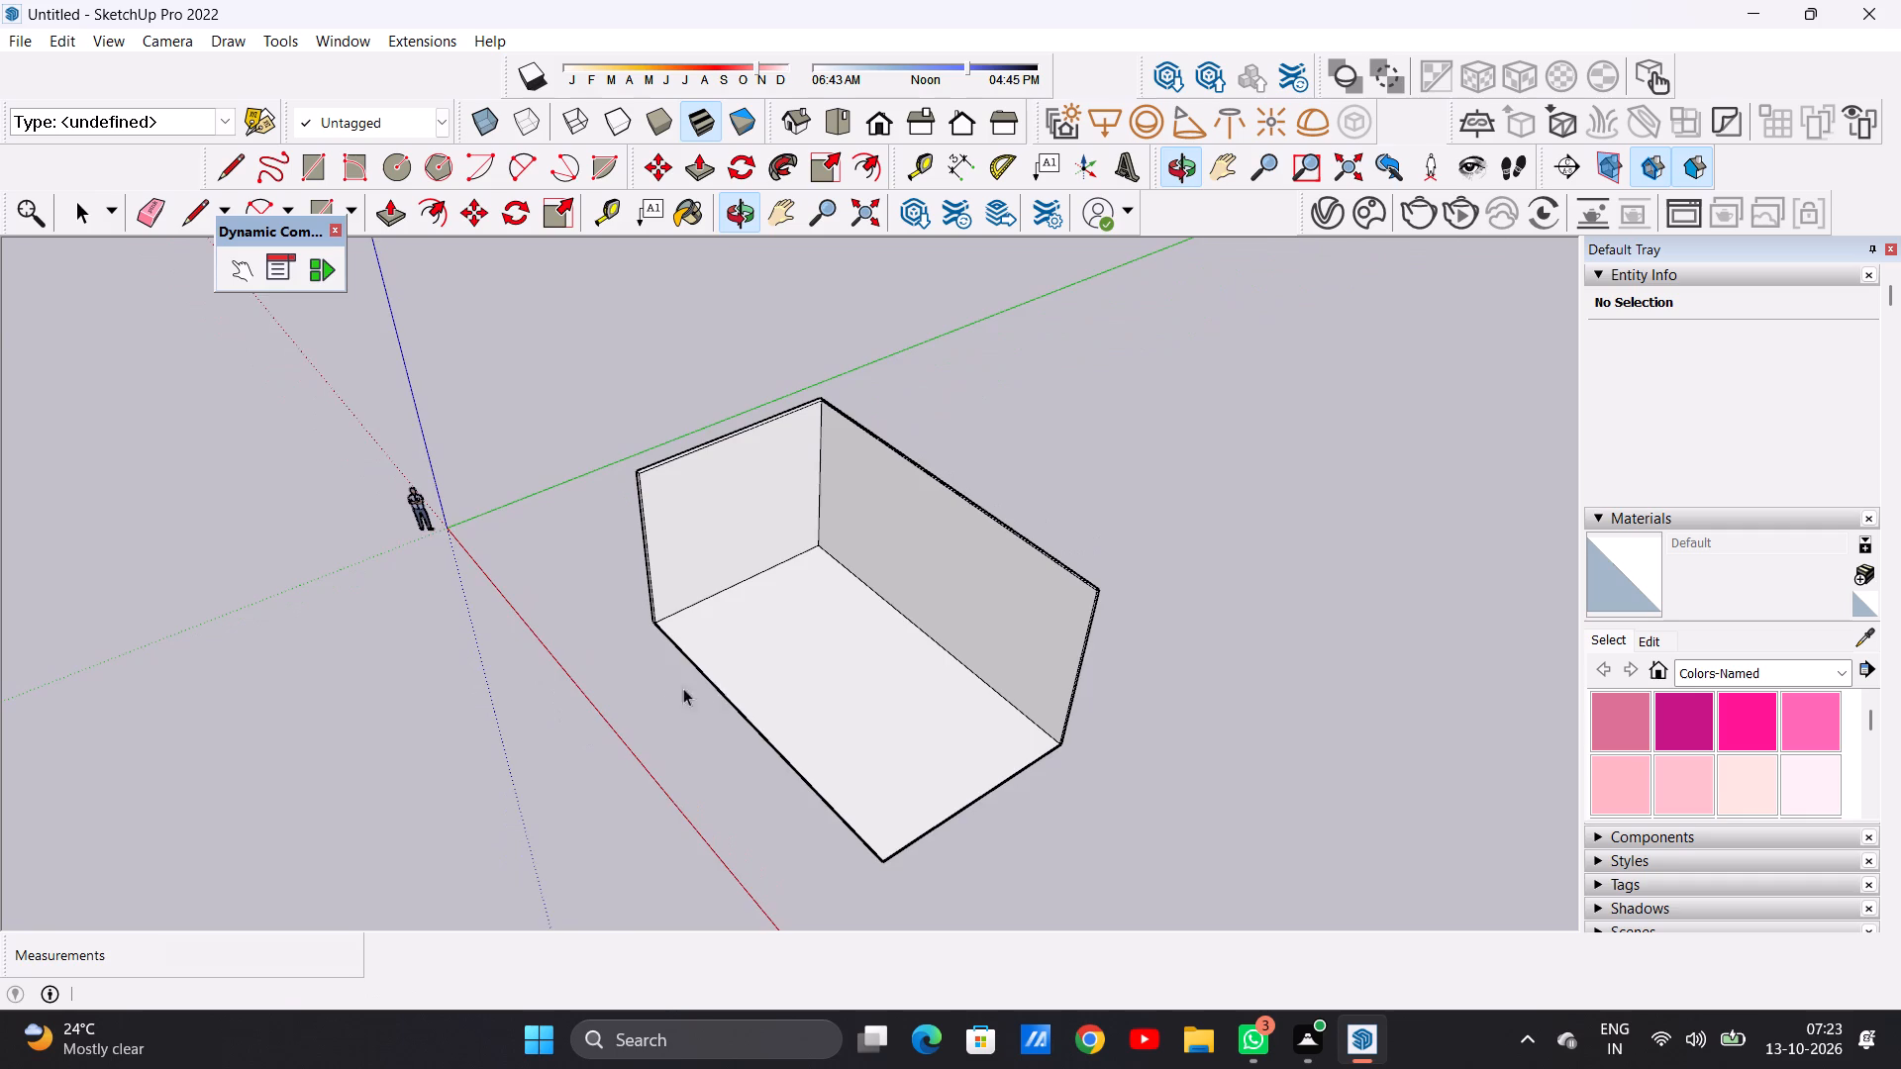
pyautogui.scroll(4, 782, 665)
pyautogui.moveTo(776, 645); pyautogui.dragTo(815, 735, button='middle')
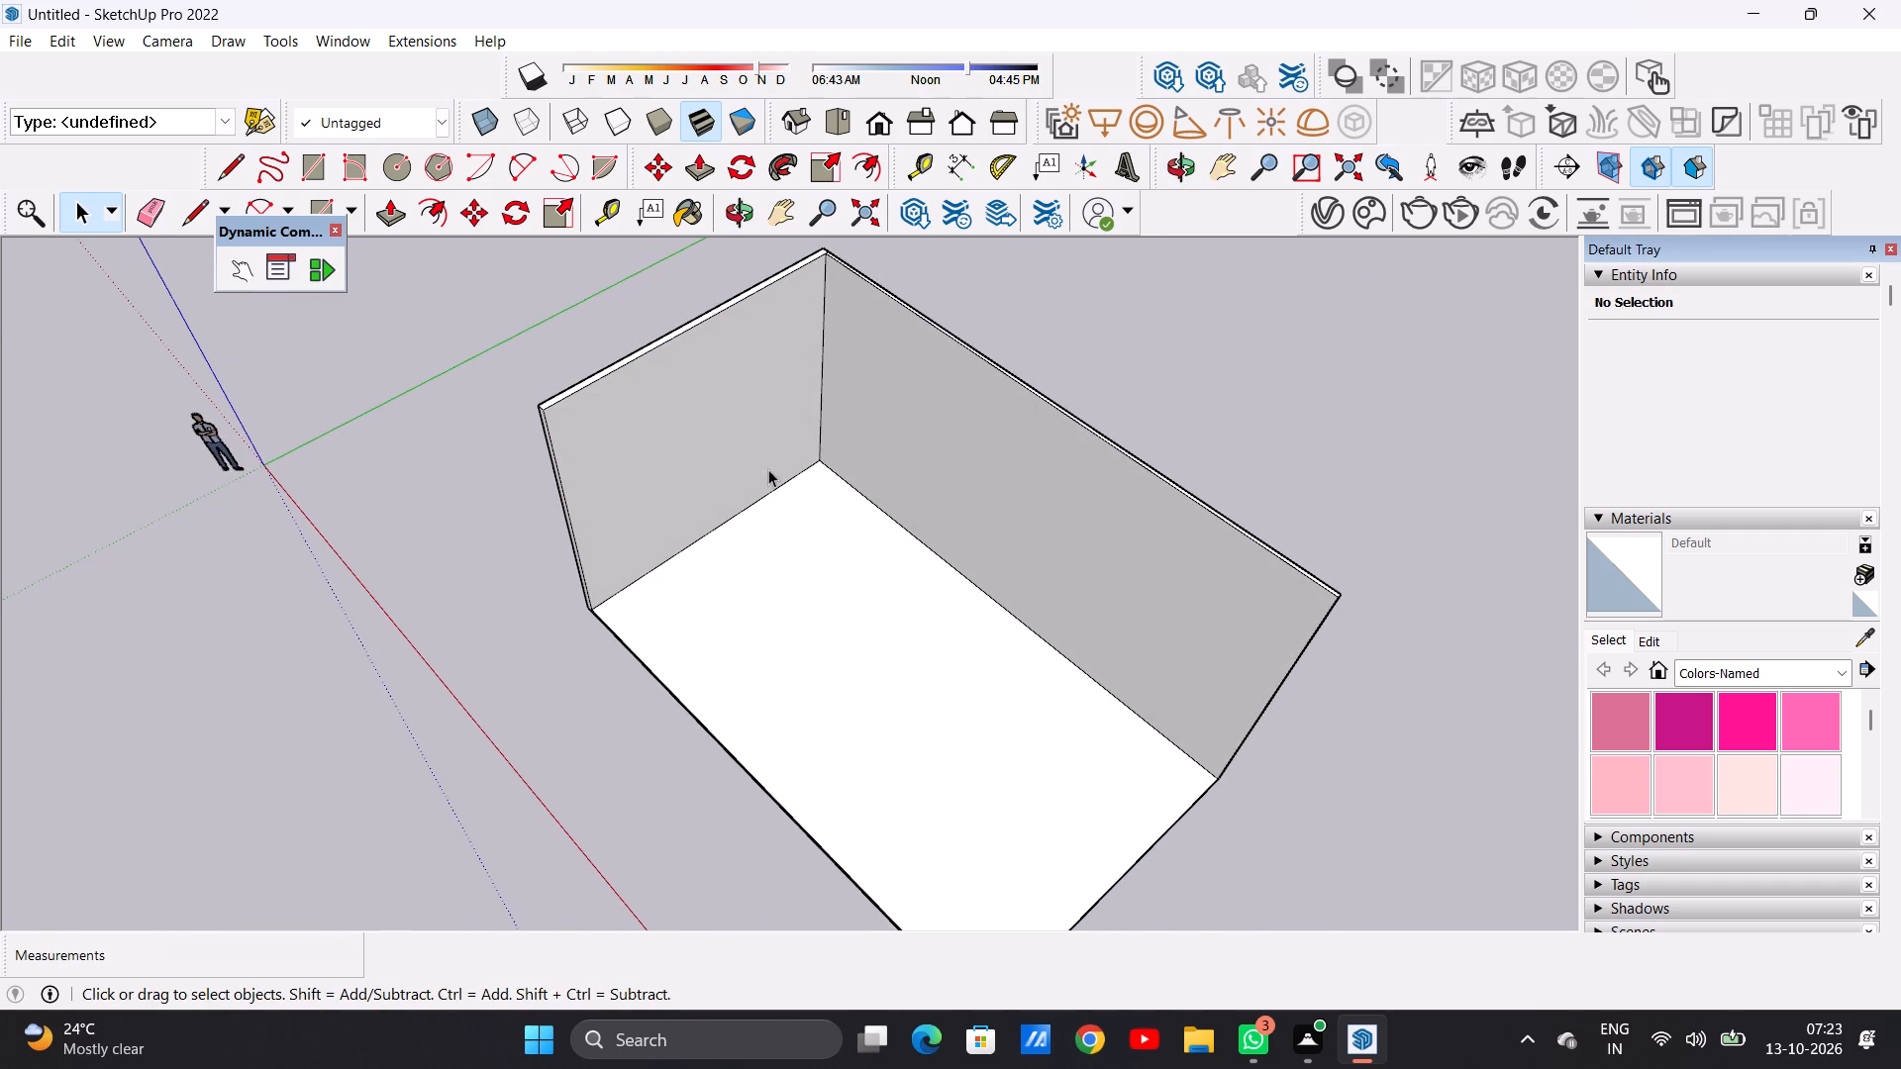
pyautogui.scroll(-3, 751, 499)
pyautogui.scroll(3, 759, 616)
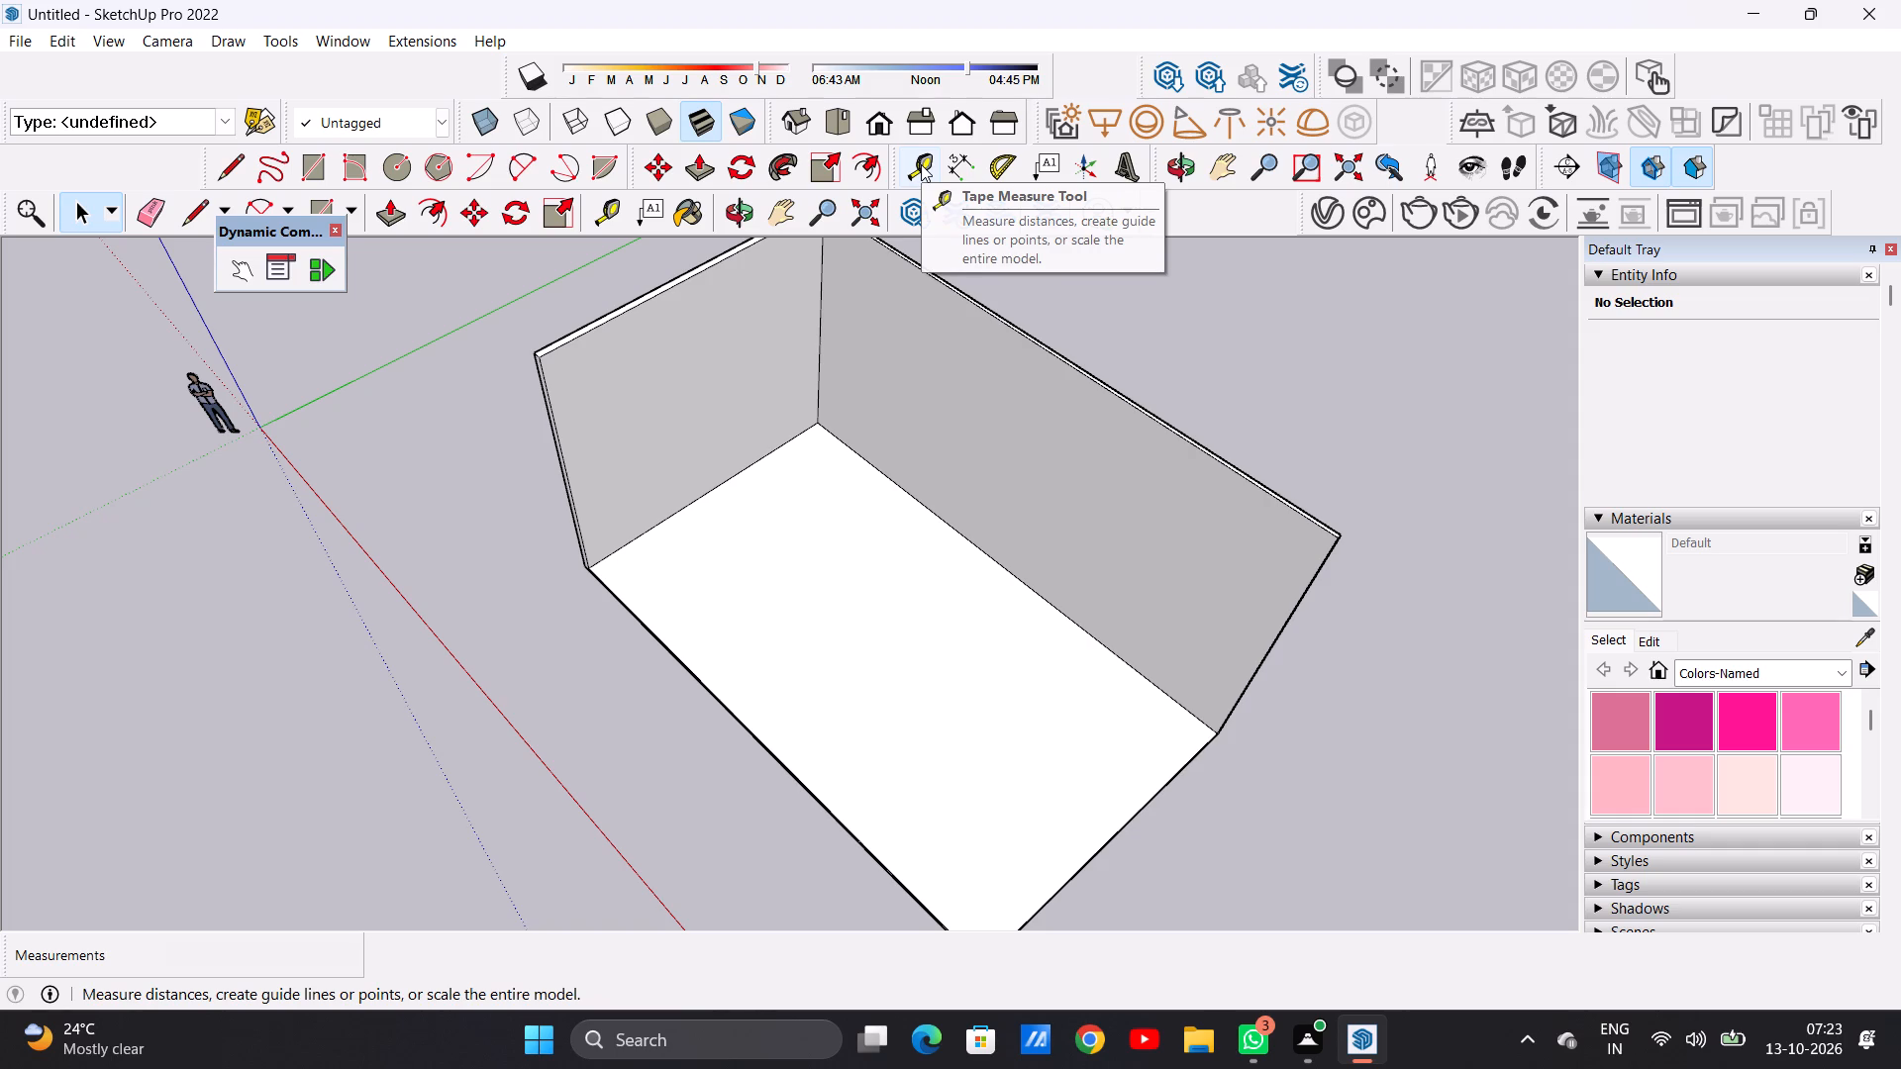
# Place a Tape Measure guide on the end wall's inner face, 1 foot above its bottom edge along the floor.
pyautogui.click(921, 164)
pyautogui.moveTo(708, 611); pyautogui.dragTo(692, 460, button='middle')
pyautogui.scroll(13, 572, 548)
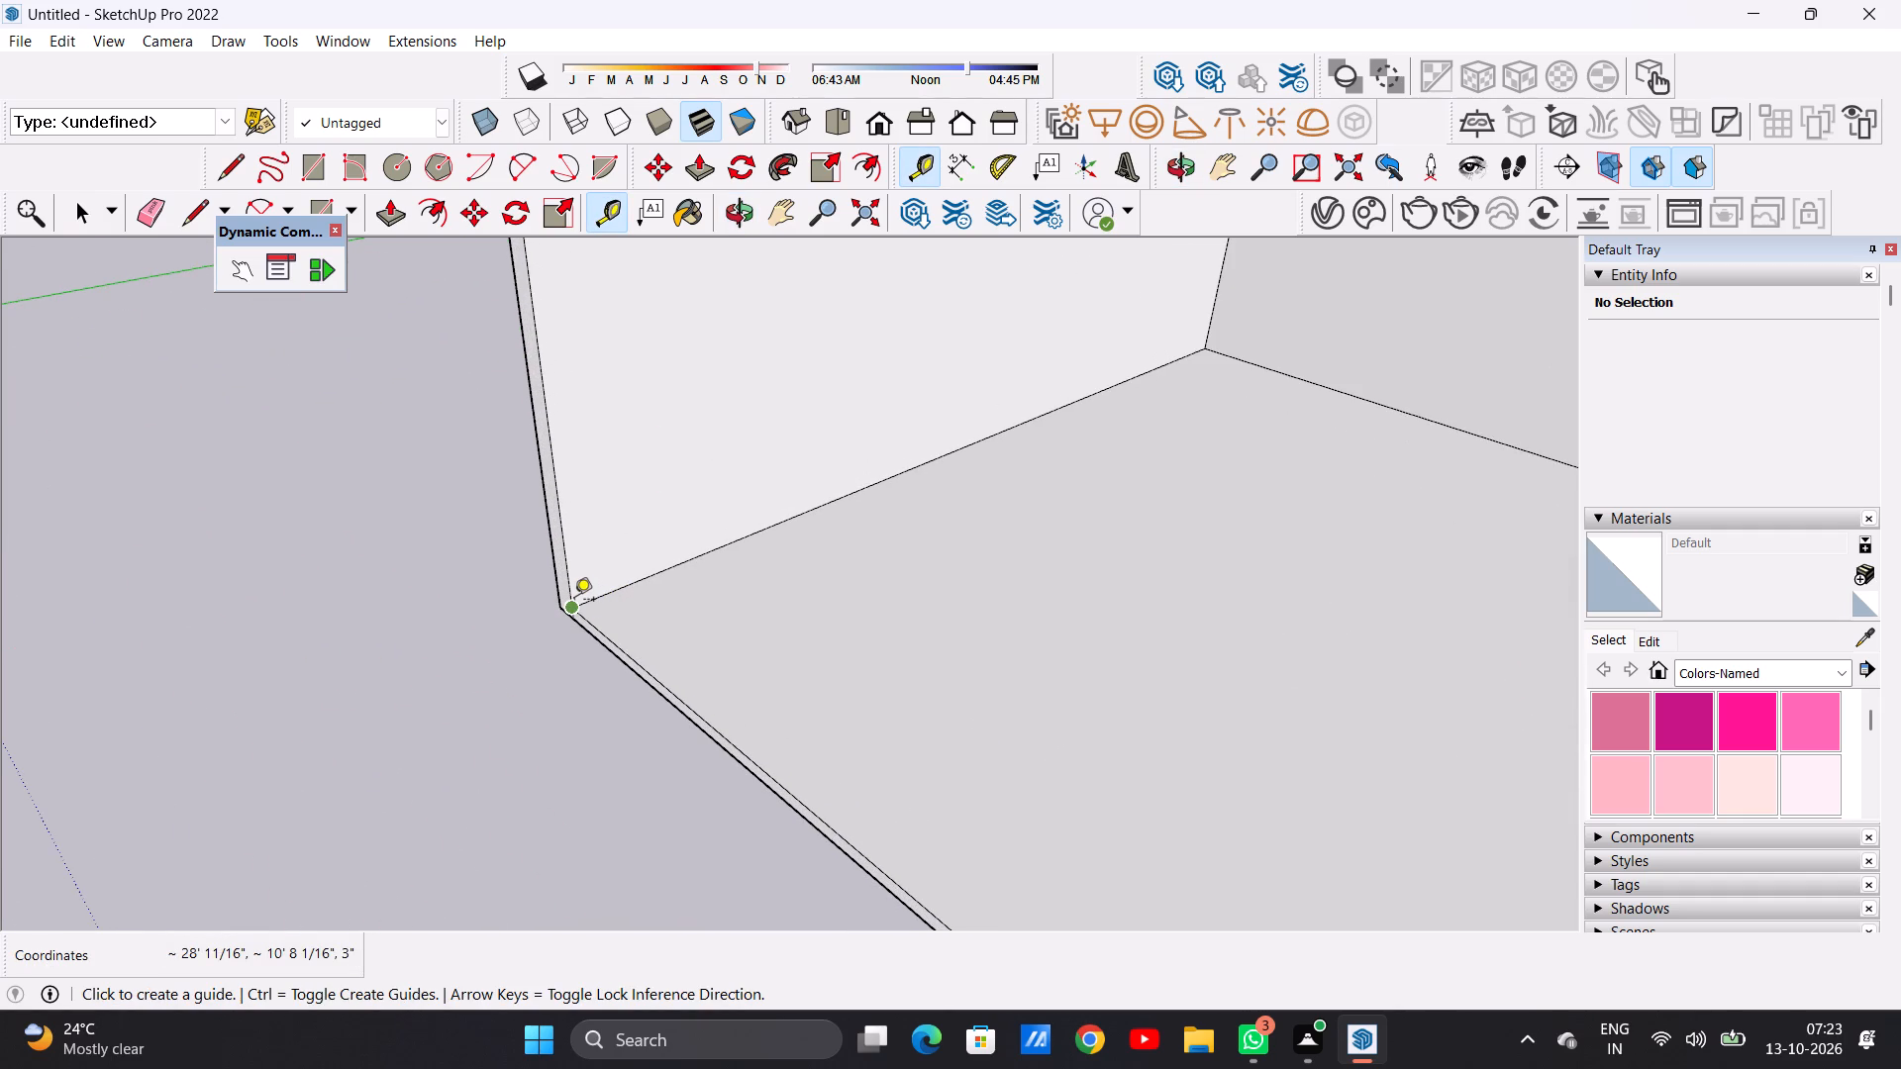
pyautogui.scroll(11, 579, 618)
pyautogui.scroll(-1, 579, 618)
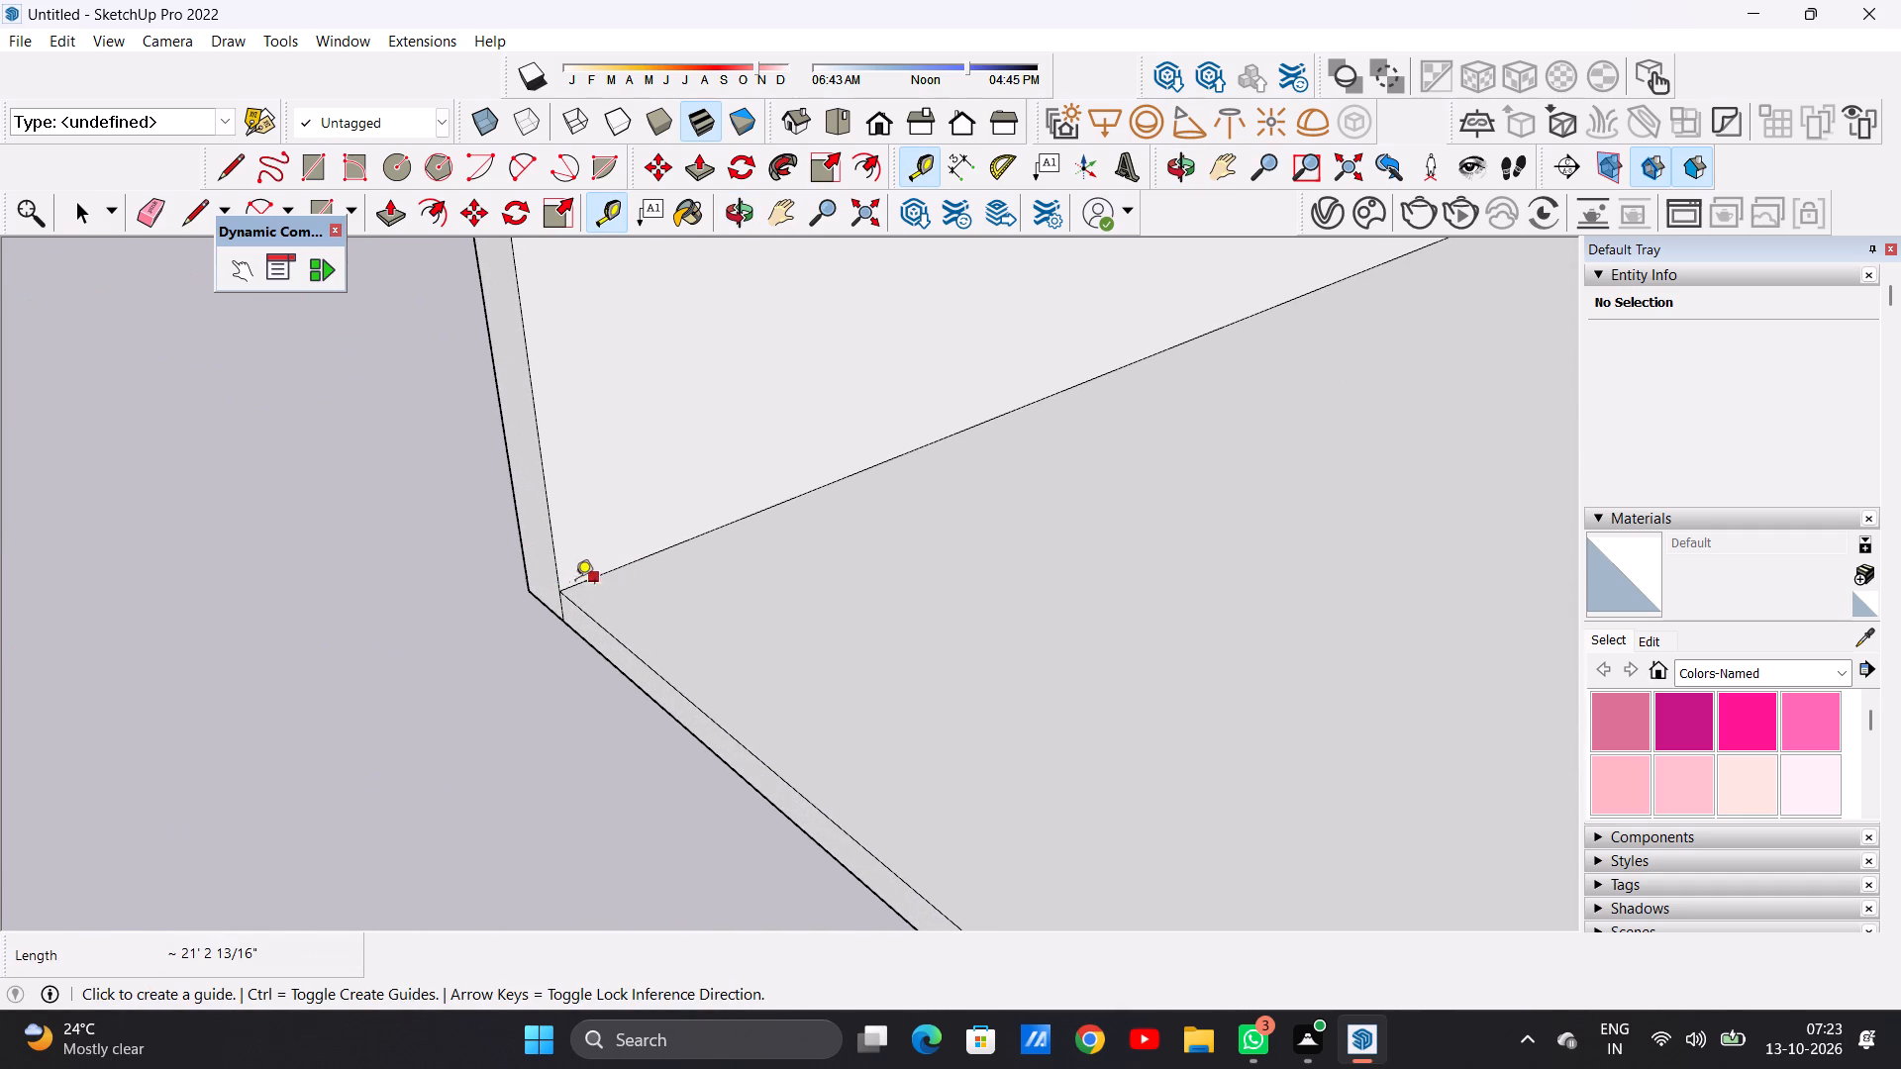
pyautogui.click(596, 580)
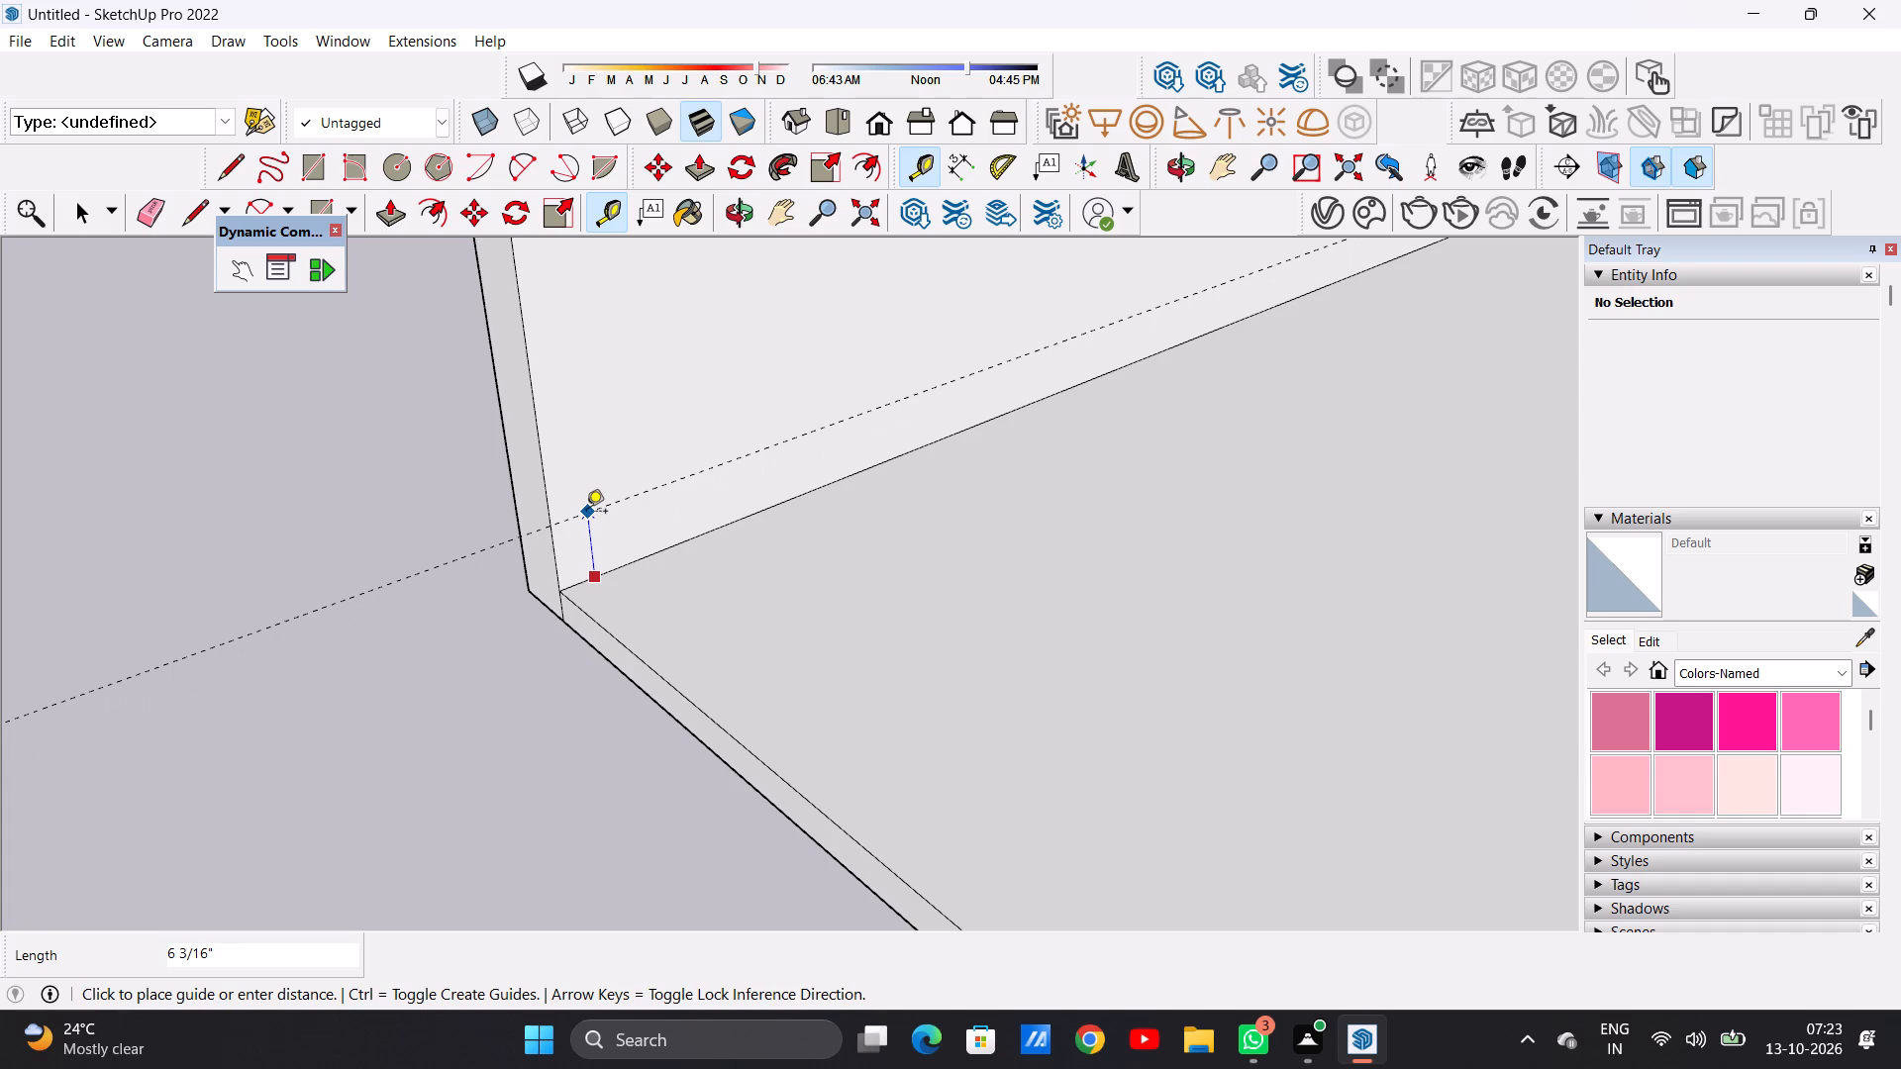
pyautogui.write("1'")
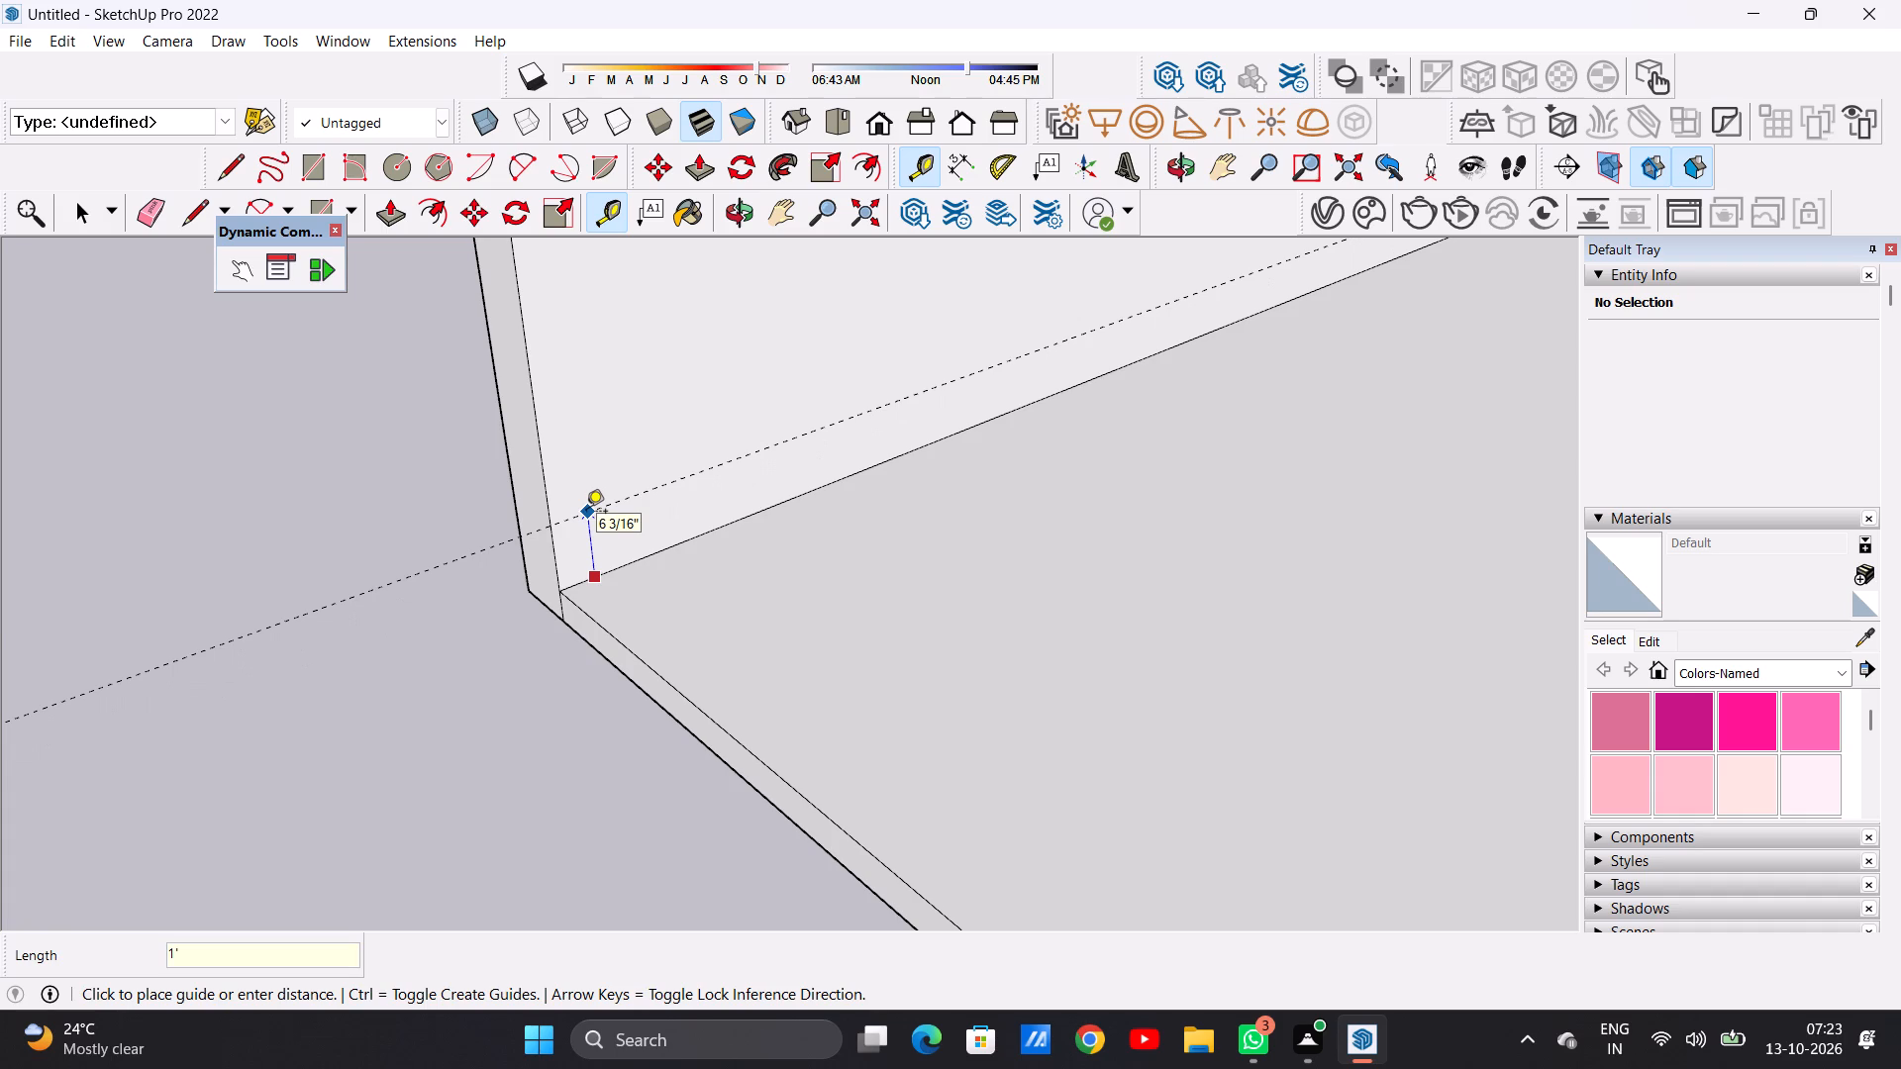
pyautogui.press('Return')
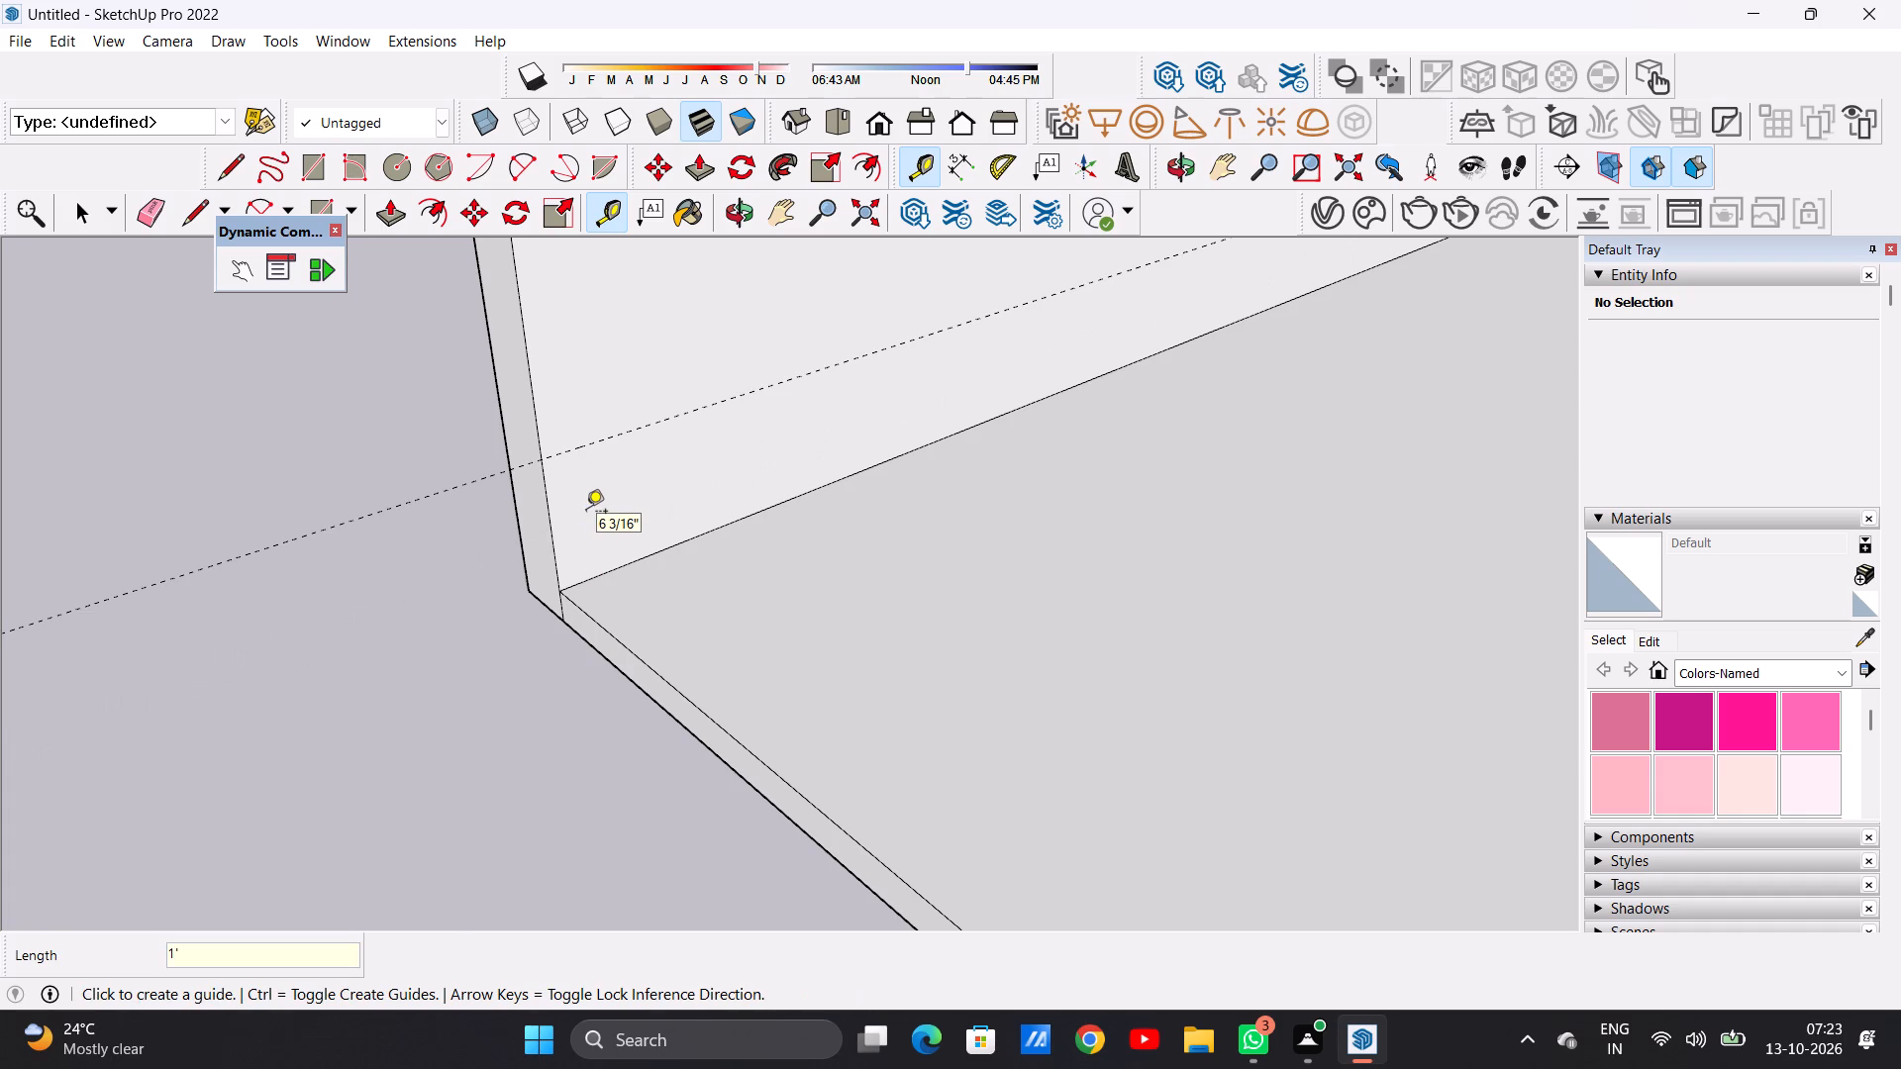
pyautogui.press('space')
# Examine the guide on the end wall and the inner corner where both walls meet the floor.
pyautogui.scroll(-7, 721, 689)
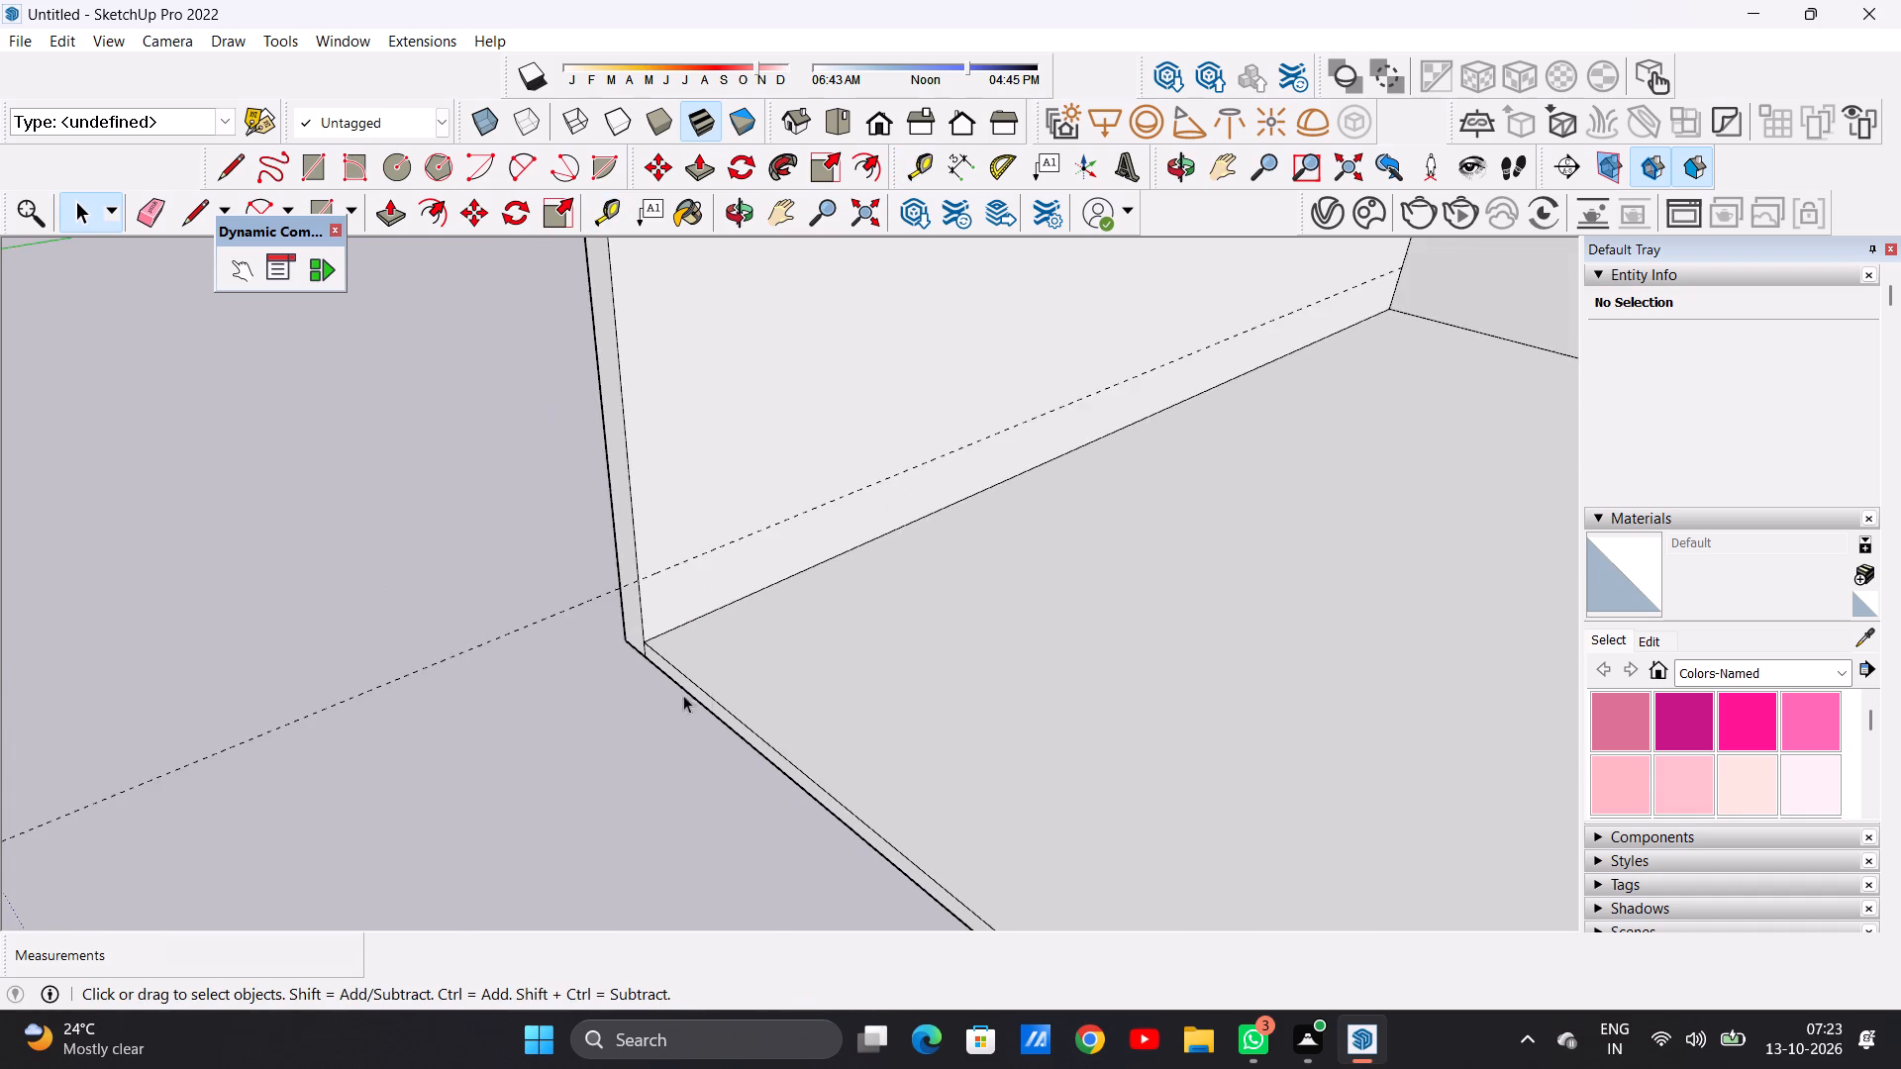
pyautogui.scroll(-10, 683, 695)
pyautogui.scroll(-3, 741, 604)
pyautogui.moveTo(863, 668); pyautogui.dragTo(891, 591, button='middle')
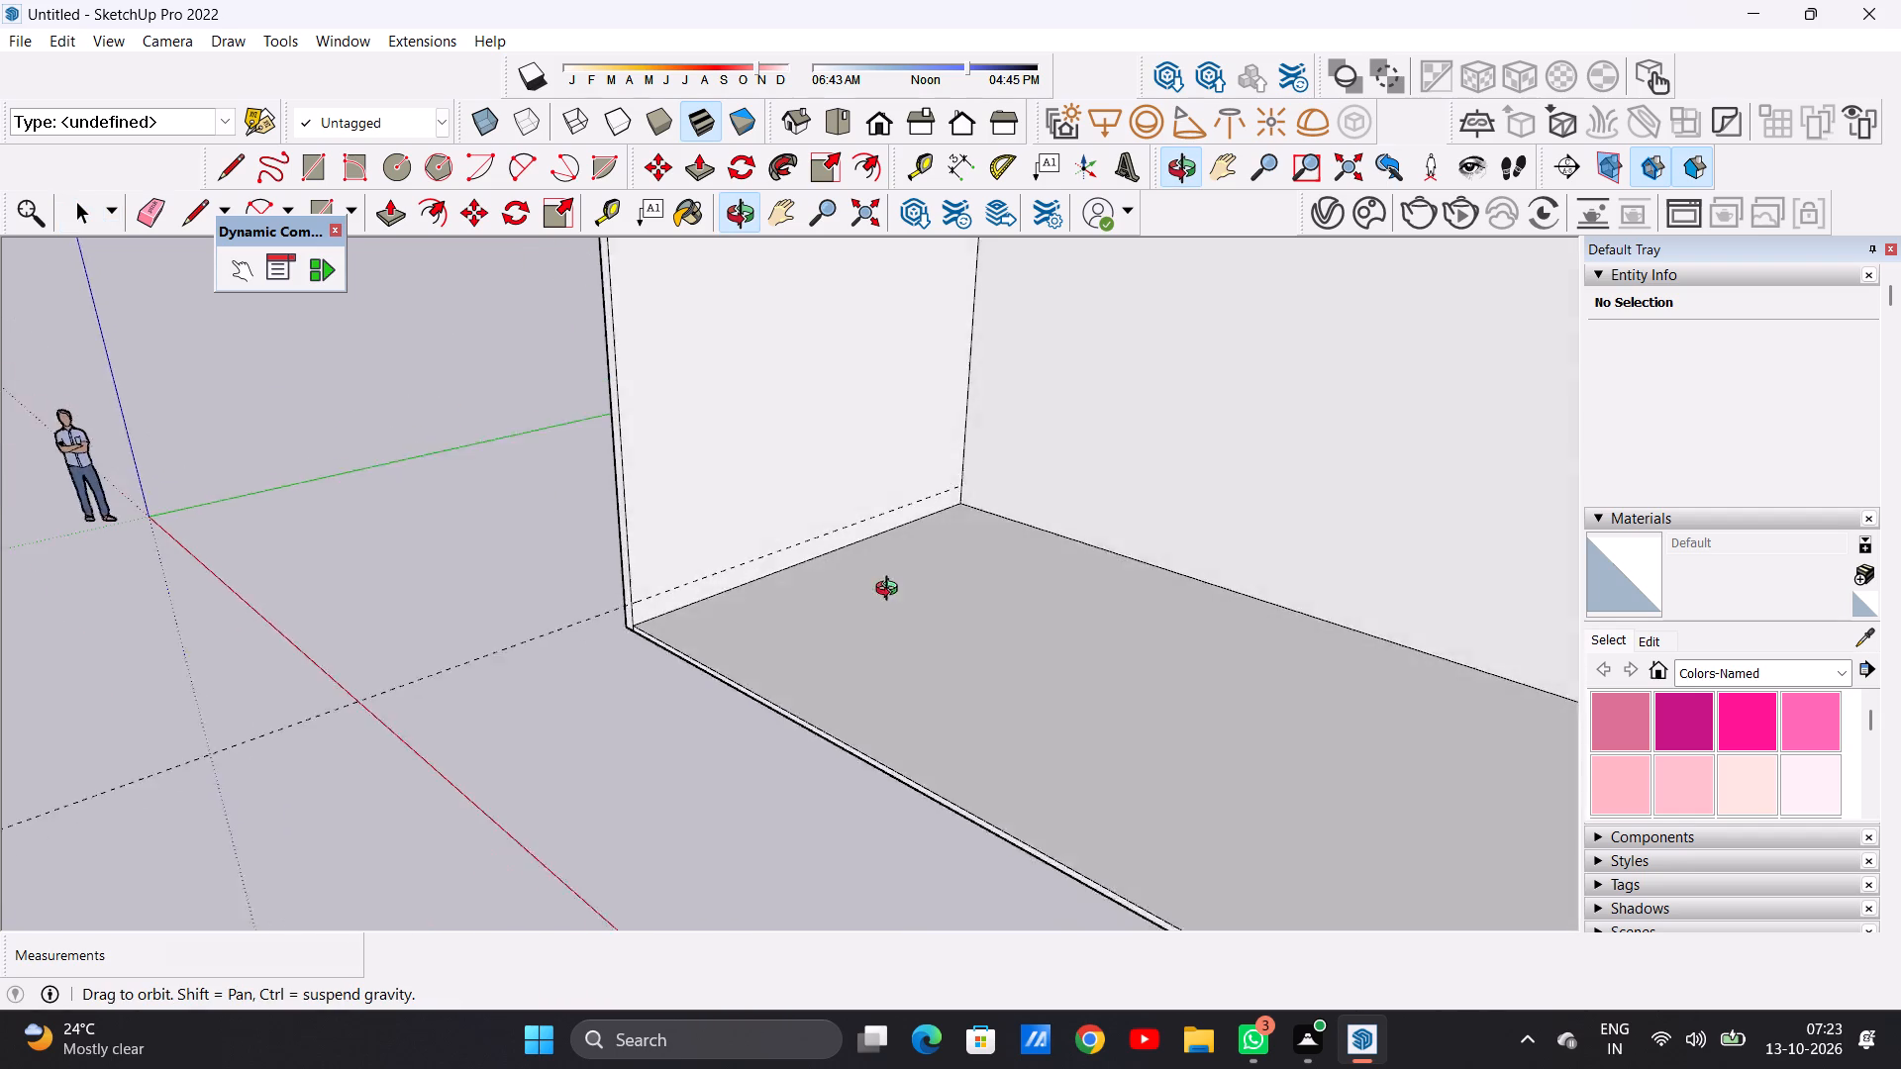
pyautogui.moveTo(891, 591); pyautogui.dragTo(801, 626, button='middle')
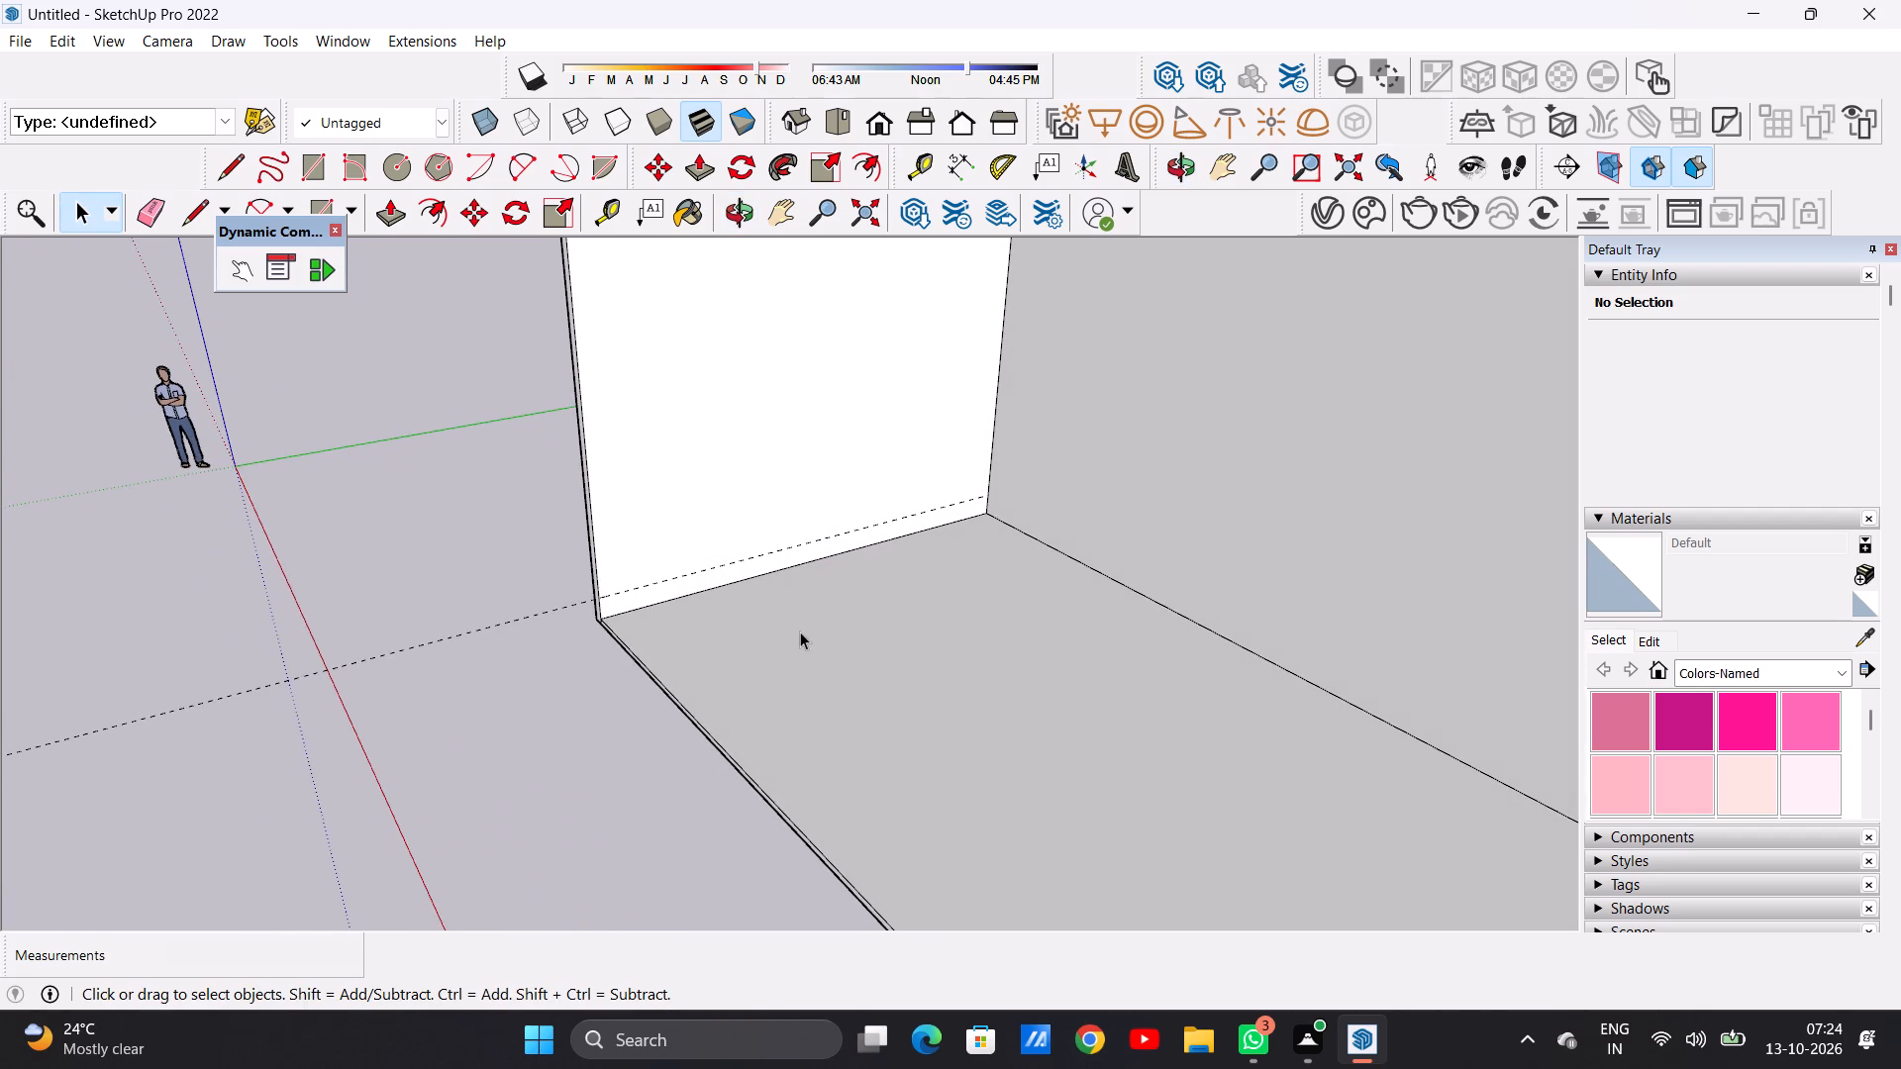
pyautogui.scroll(-3, 753, 682)
pyautogui.scroll(1, 733, 711)
pyautogui.scroll(-1, 732, 704)
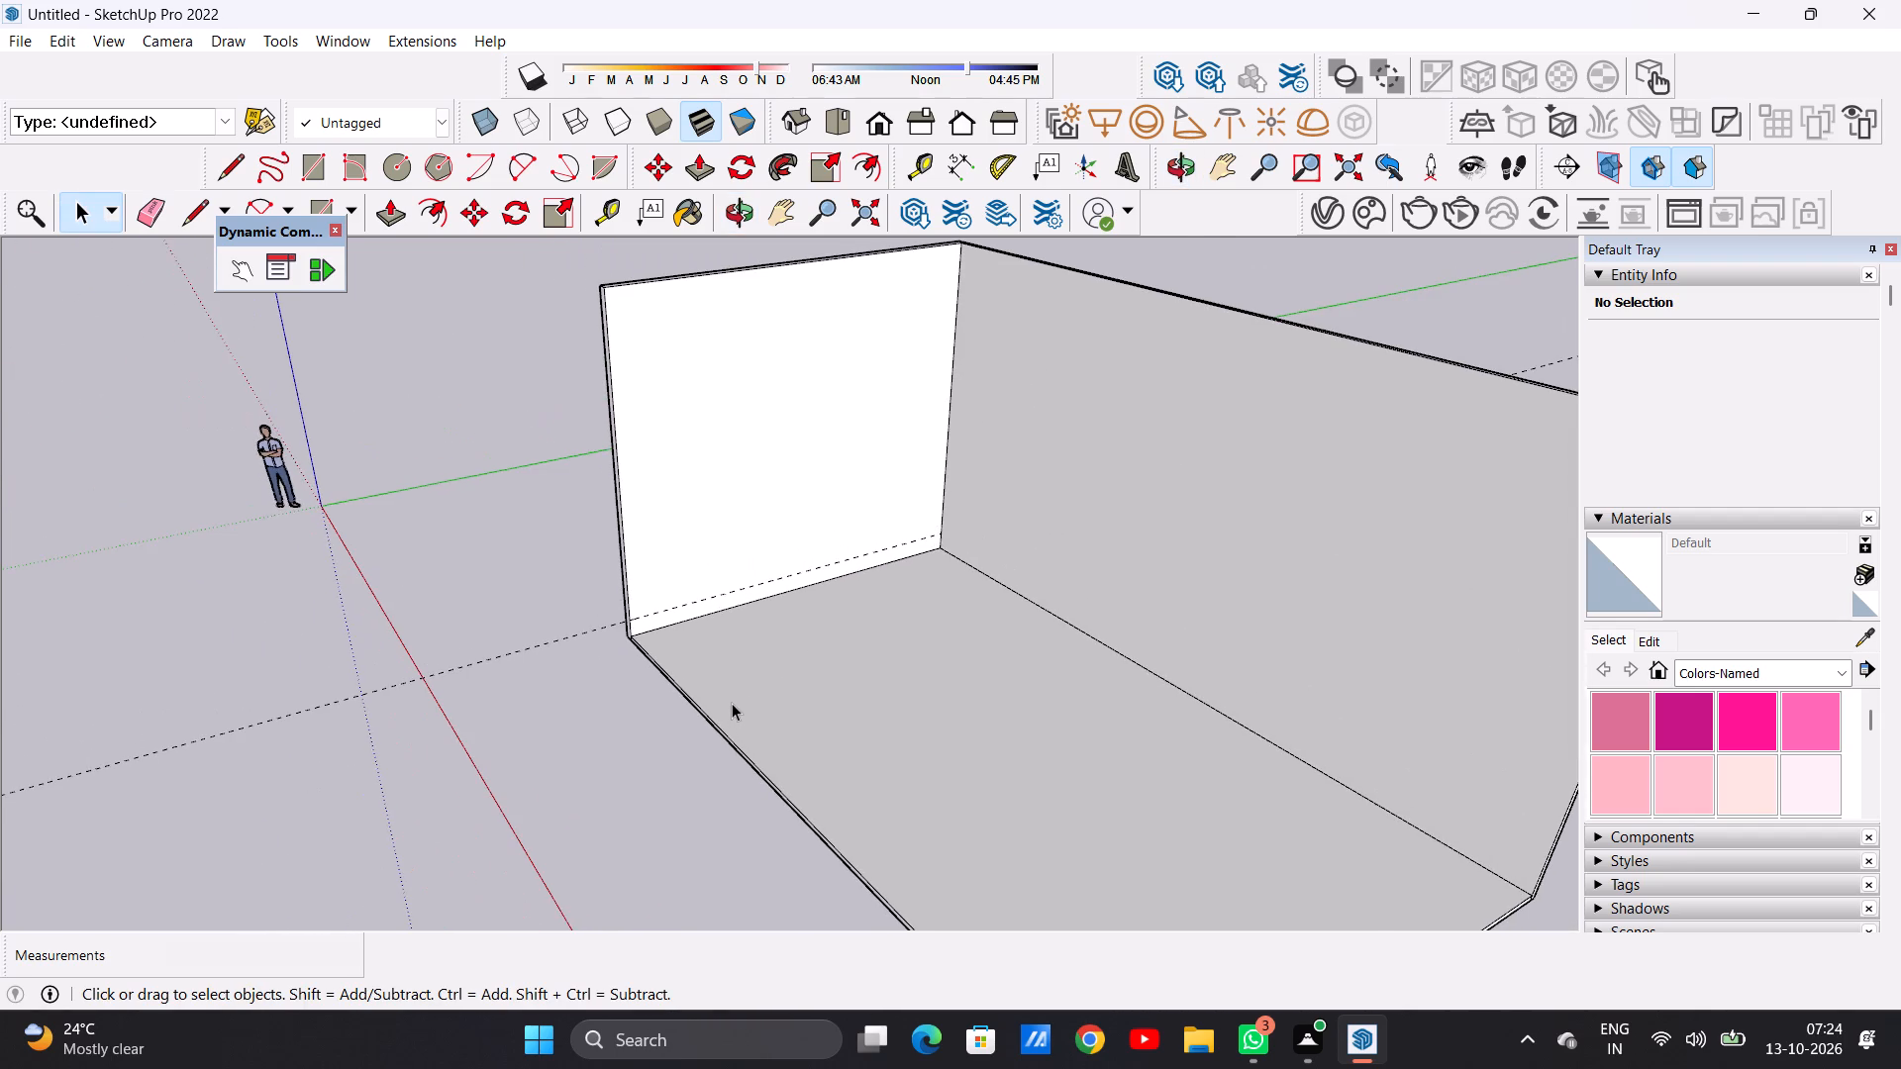
pyautogui.scroll(-1, 732, 703)
pyautogui.scroll(2, 952, 627)
pyautogui.moveTo(956, 675); pyautogui.dragTo(998, 649, button='middle')
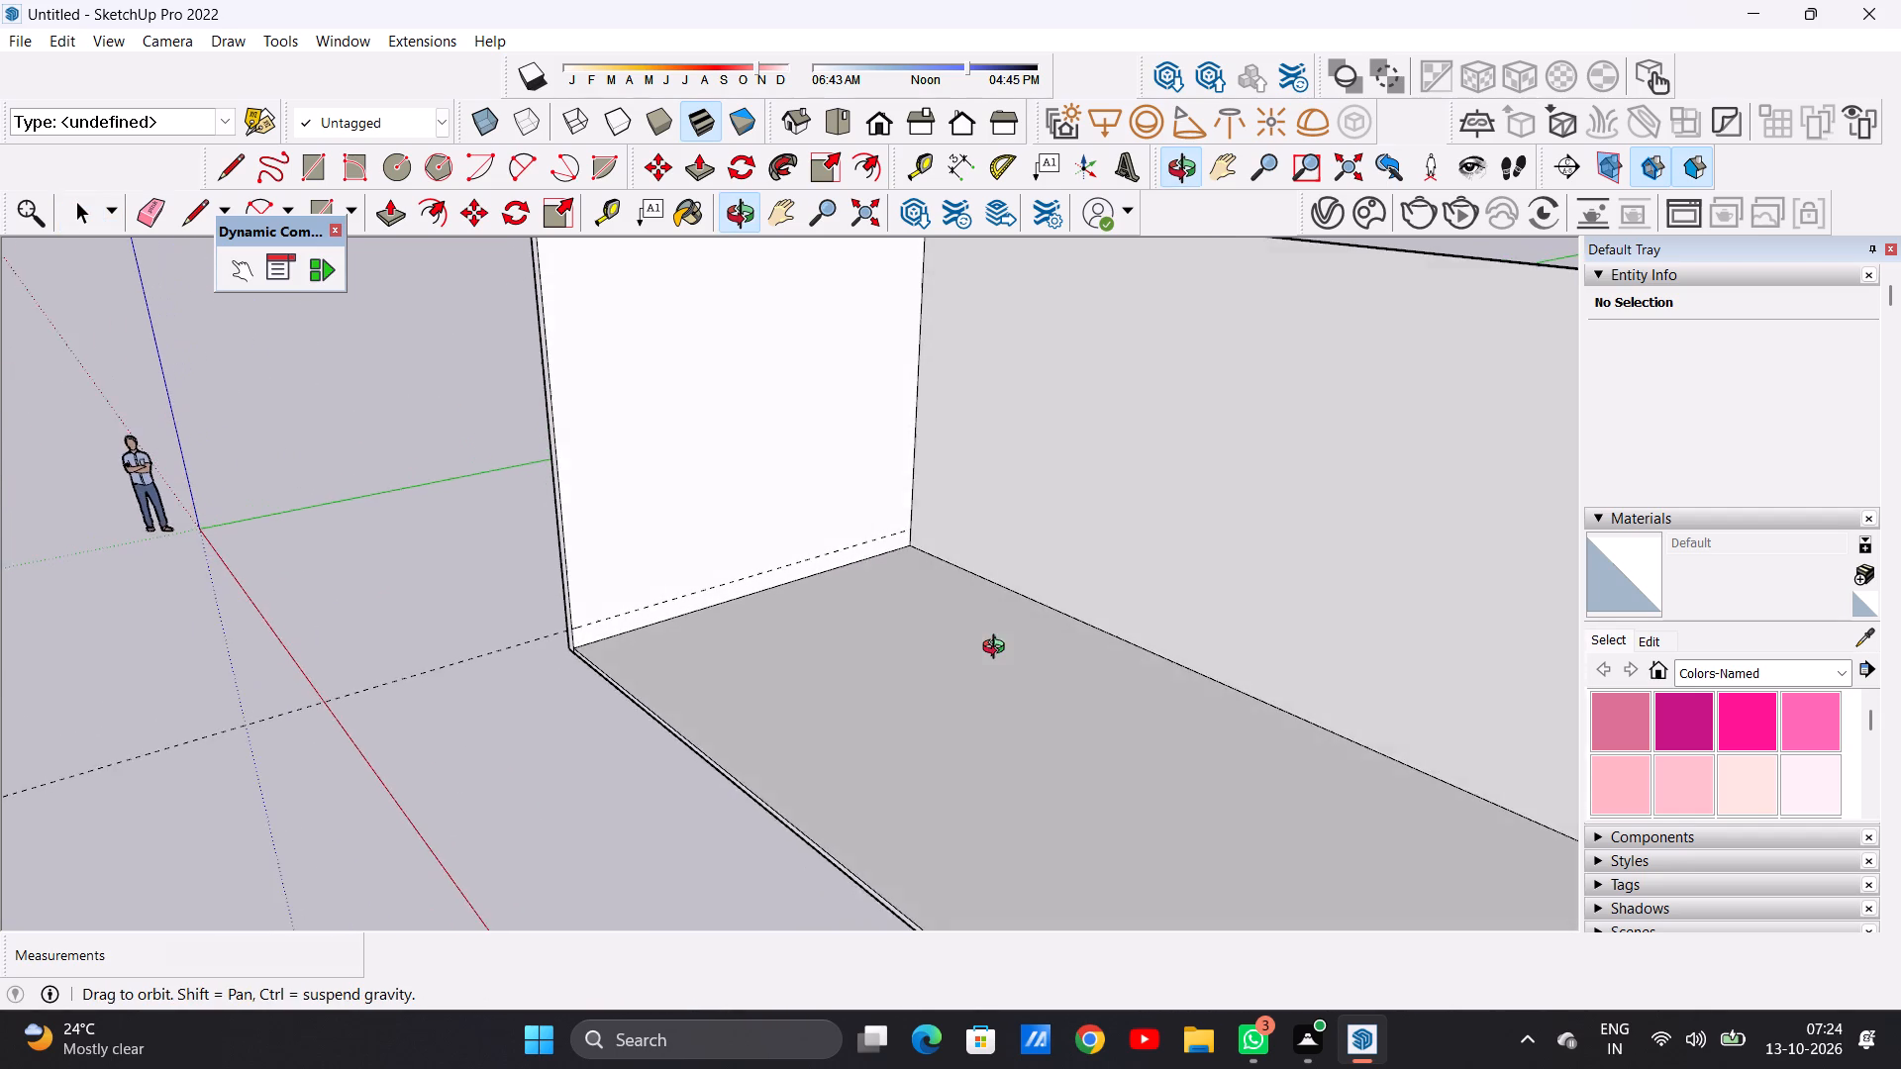
pyautogui.moveTo(998, 649); pyautogui.dragTo(974, 643, button='middle')
pyautogui.moveTo(963, 641); pyautogui.dragTo(898, 641, button='middle')
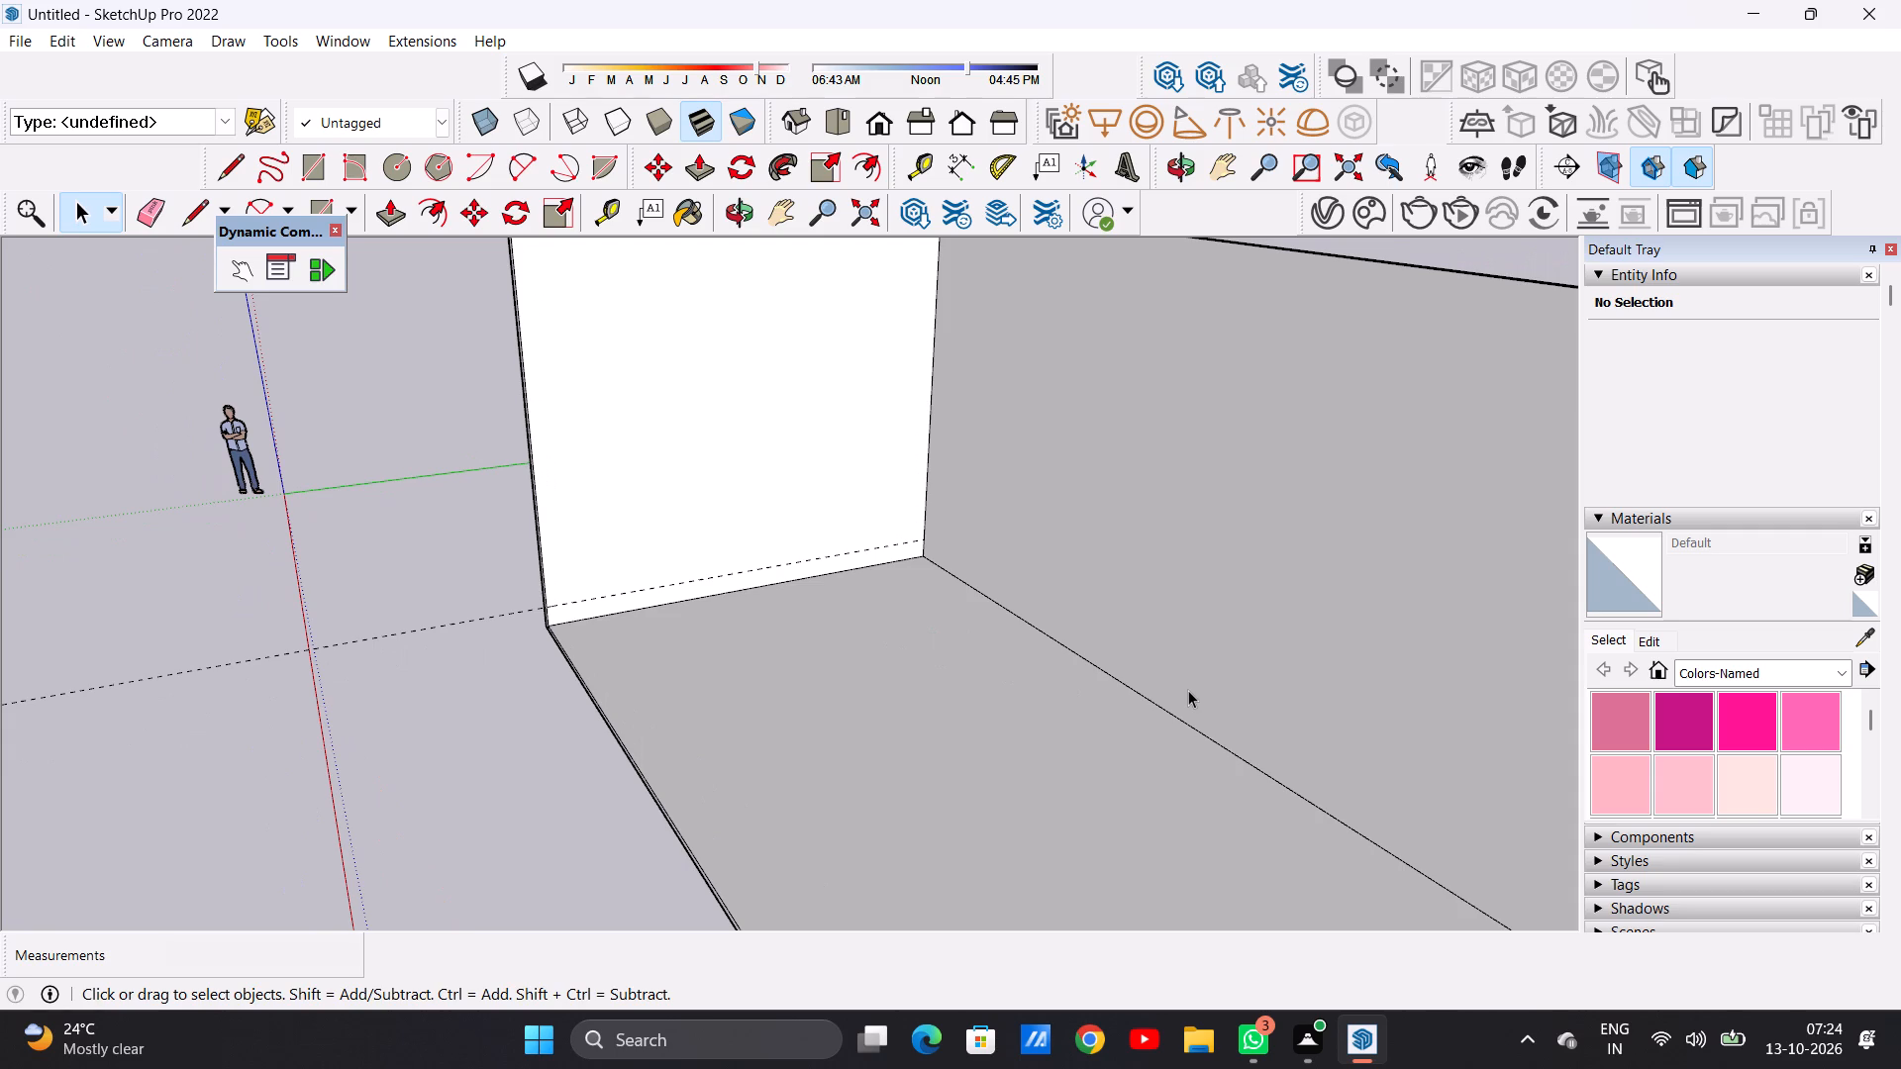
# Place a Tape Measure guide on the back wall's inner face, 1 foot above its bottom edge along the floor.
pyautogui.click(918, 158)
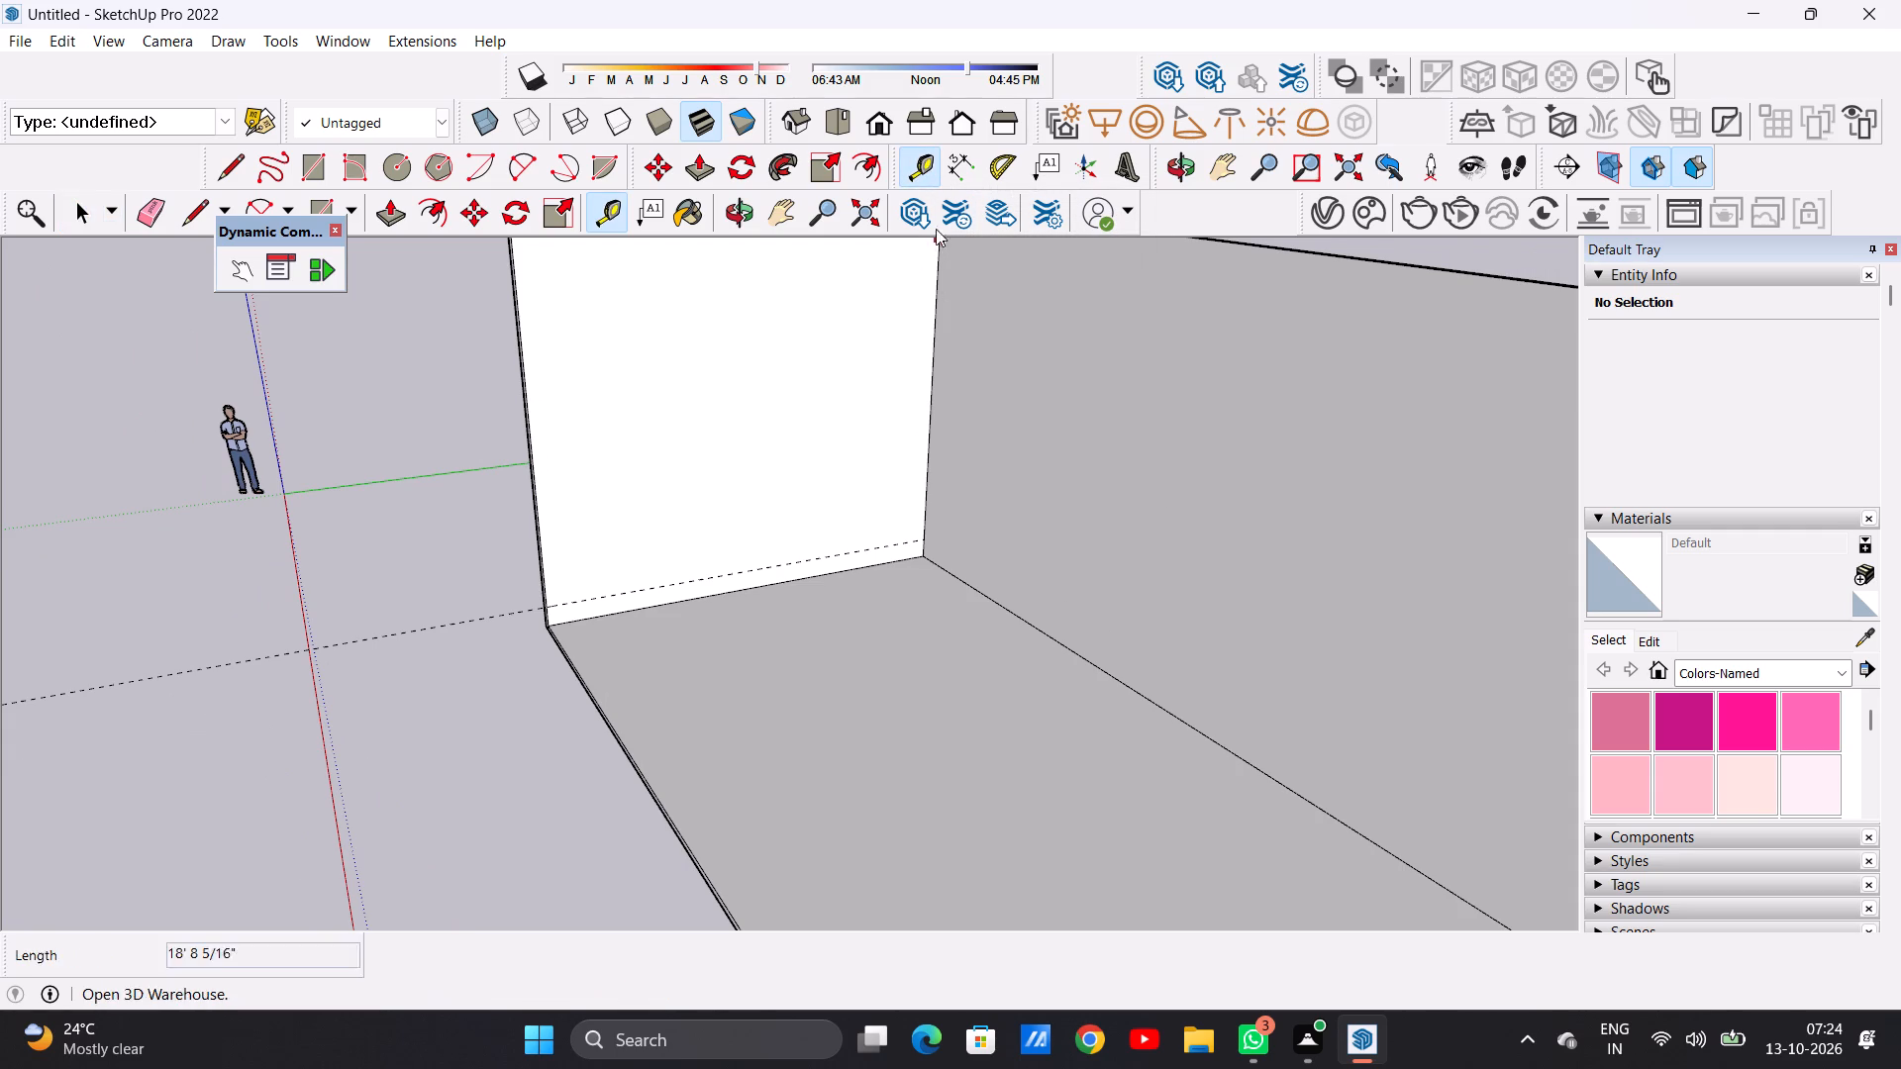
pyautogui.click(1194, 730)
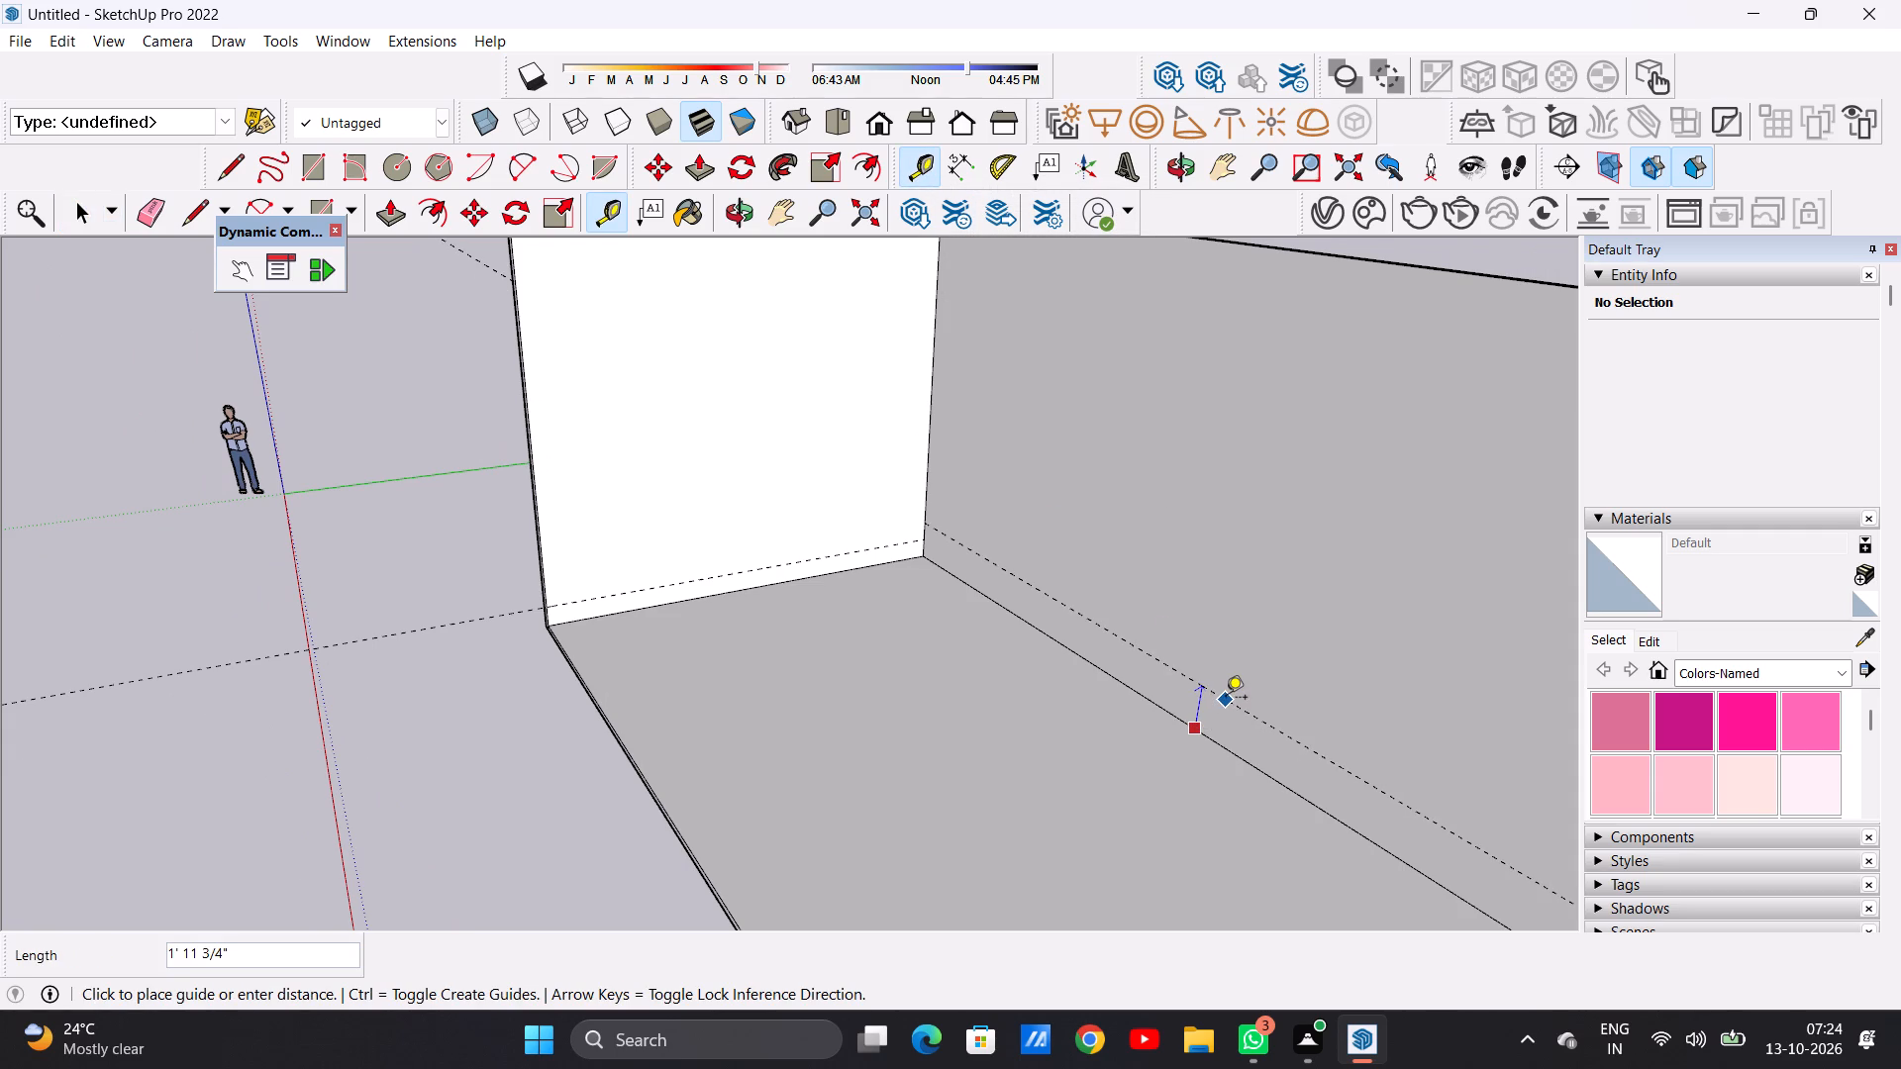
pyautogui.write("1'")
pyautogui.press('Return')
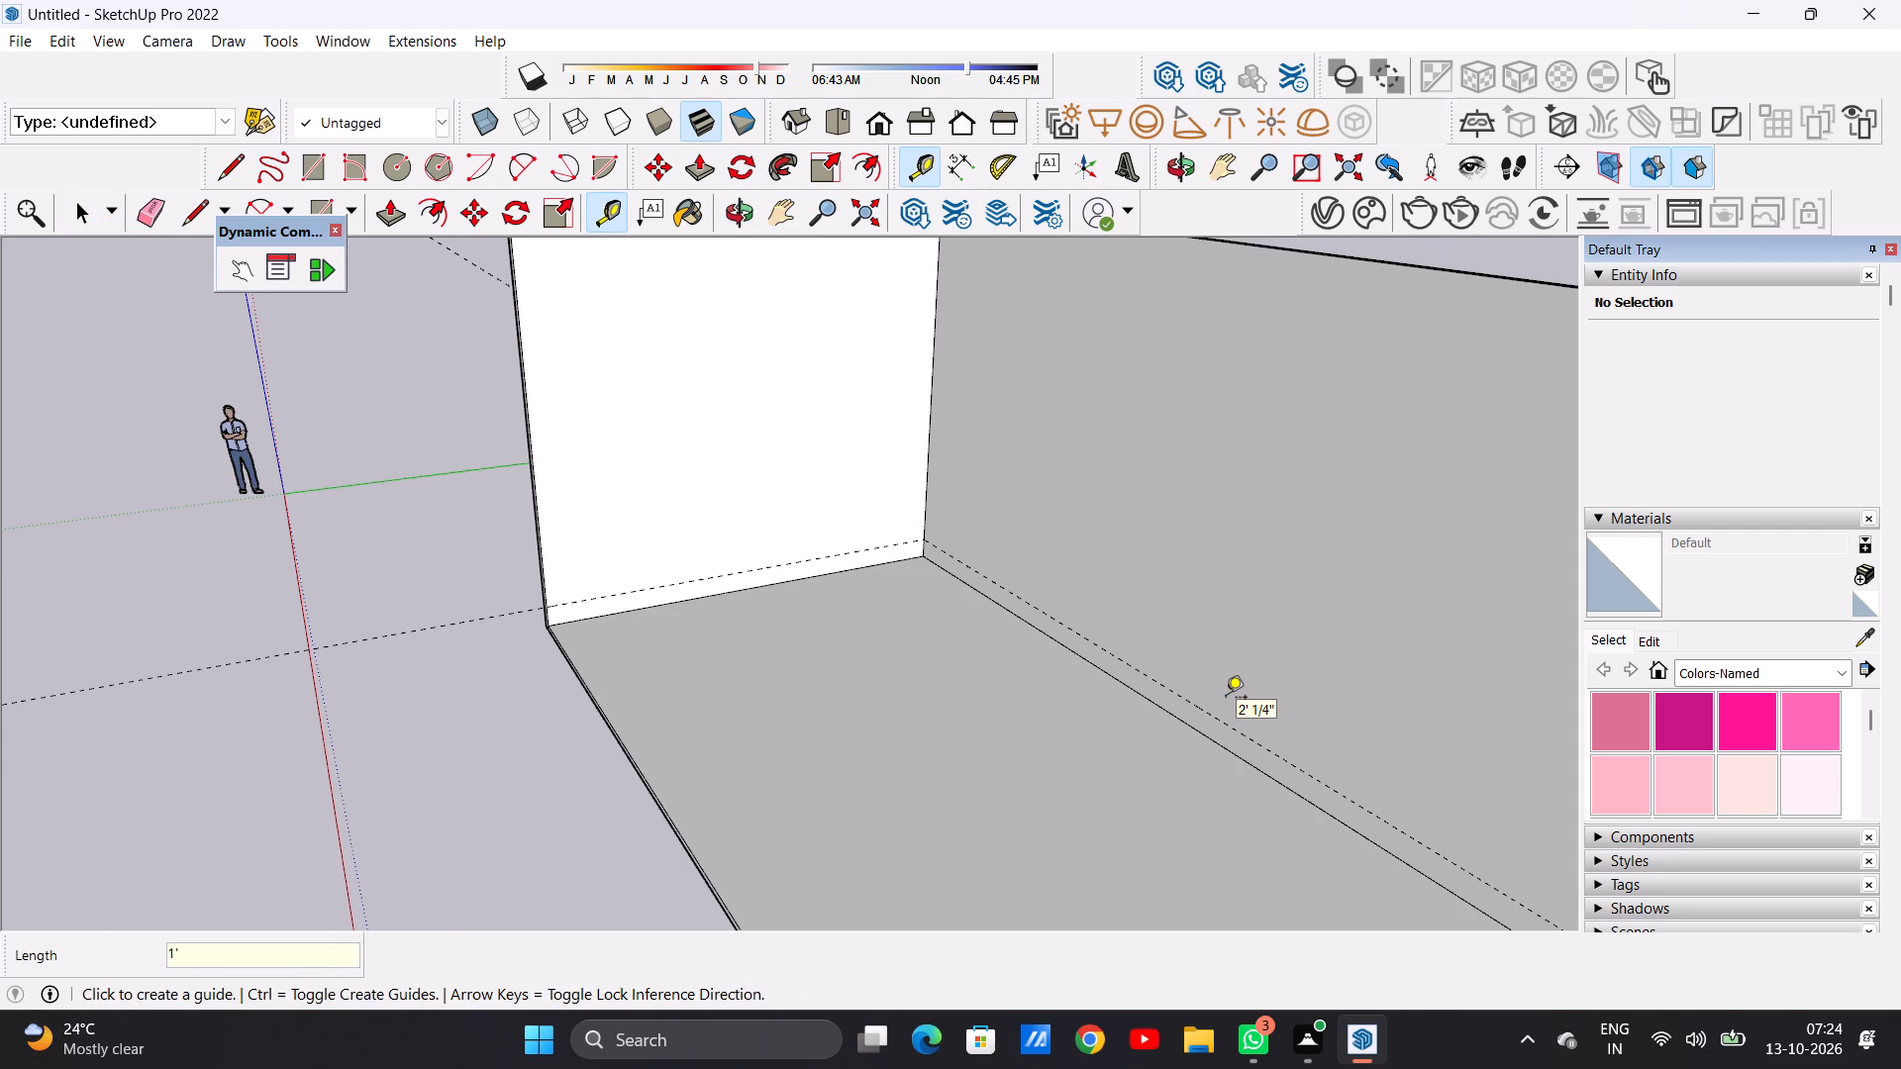
pyautogui.press('space')
# Draw lines along both guides, about 21' 3" across the end wall and 36' 2" across the back wall, meeting at the inner corner.
pyautogui.write('L')
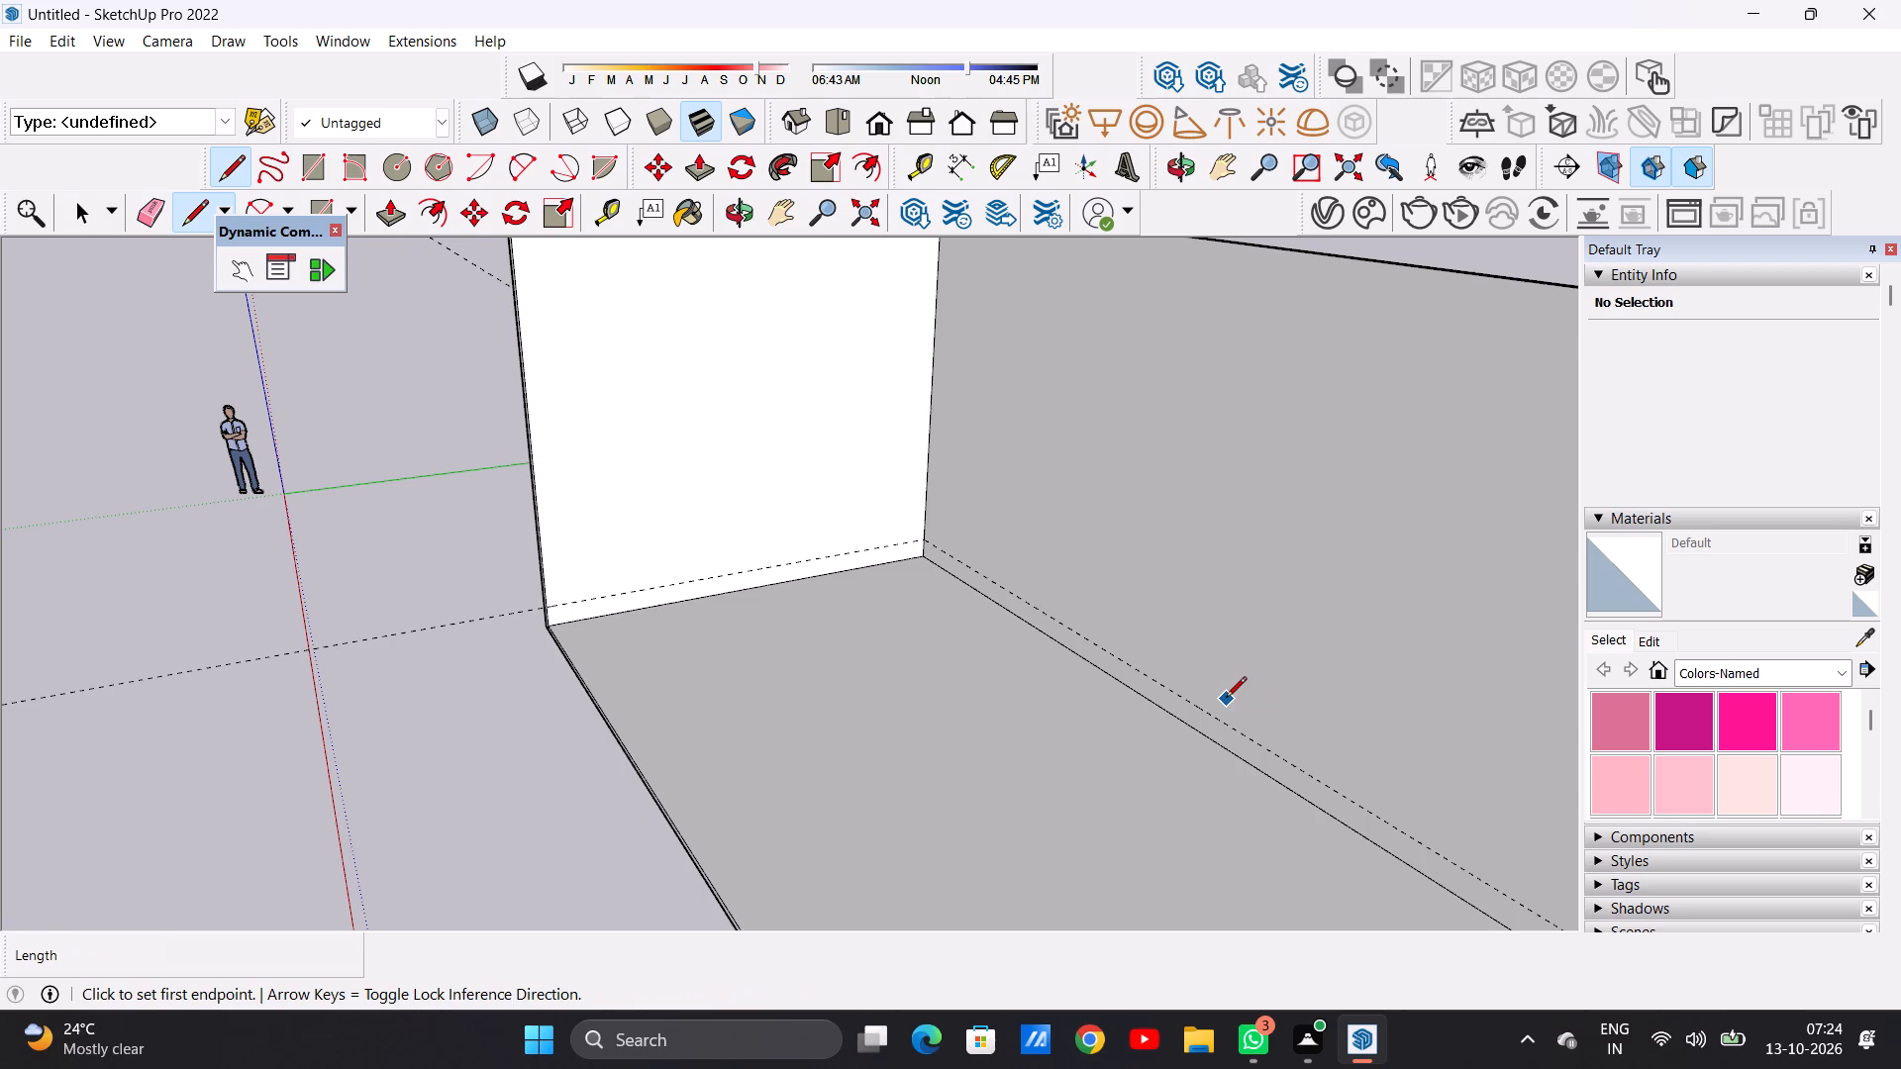
pyautogui.click(553, 606)
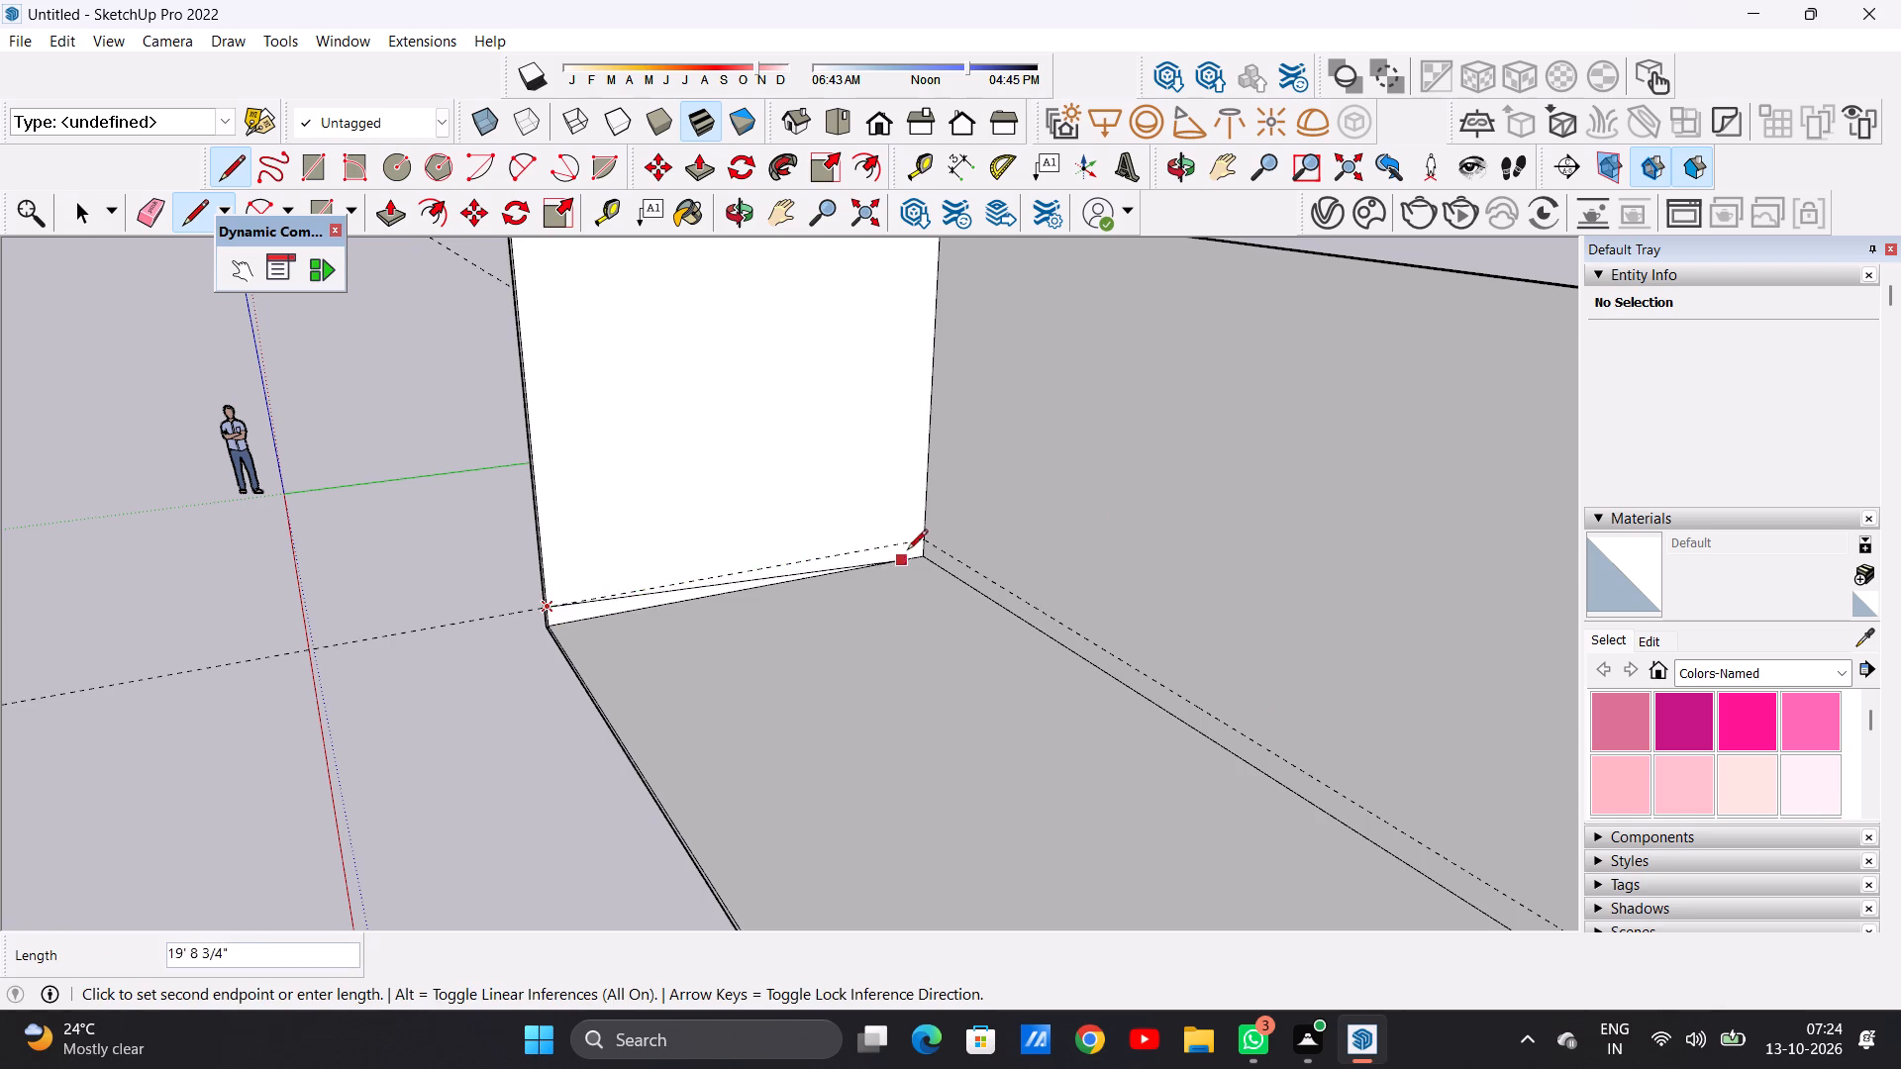
pyautogui.click(925, 542)
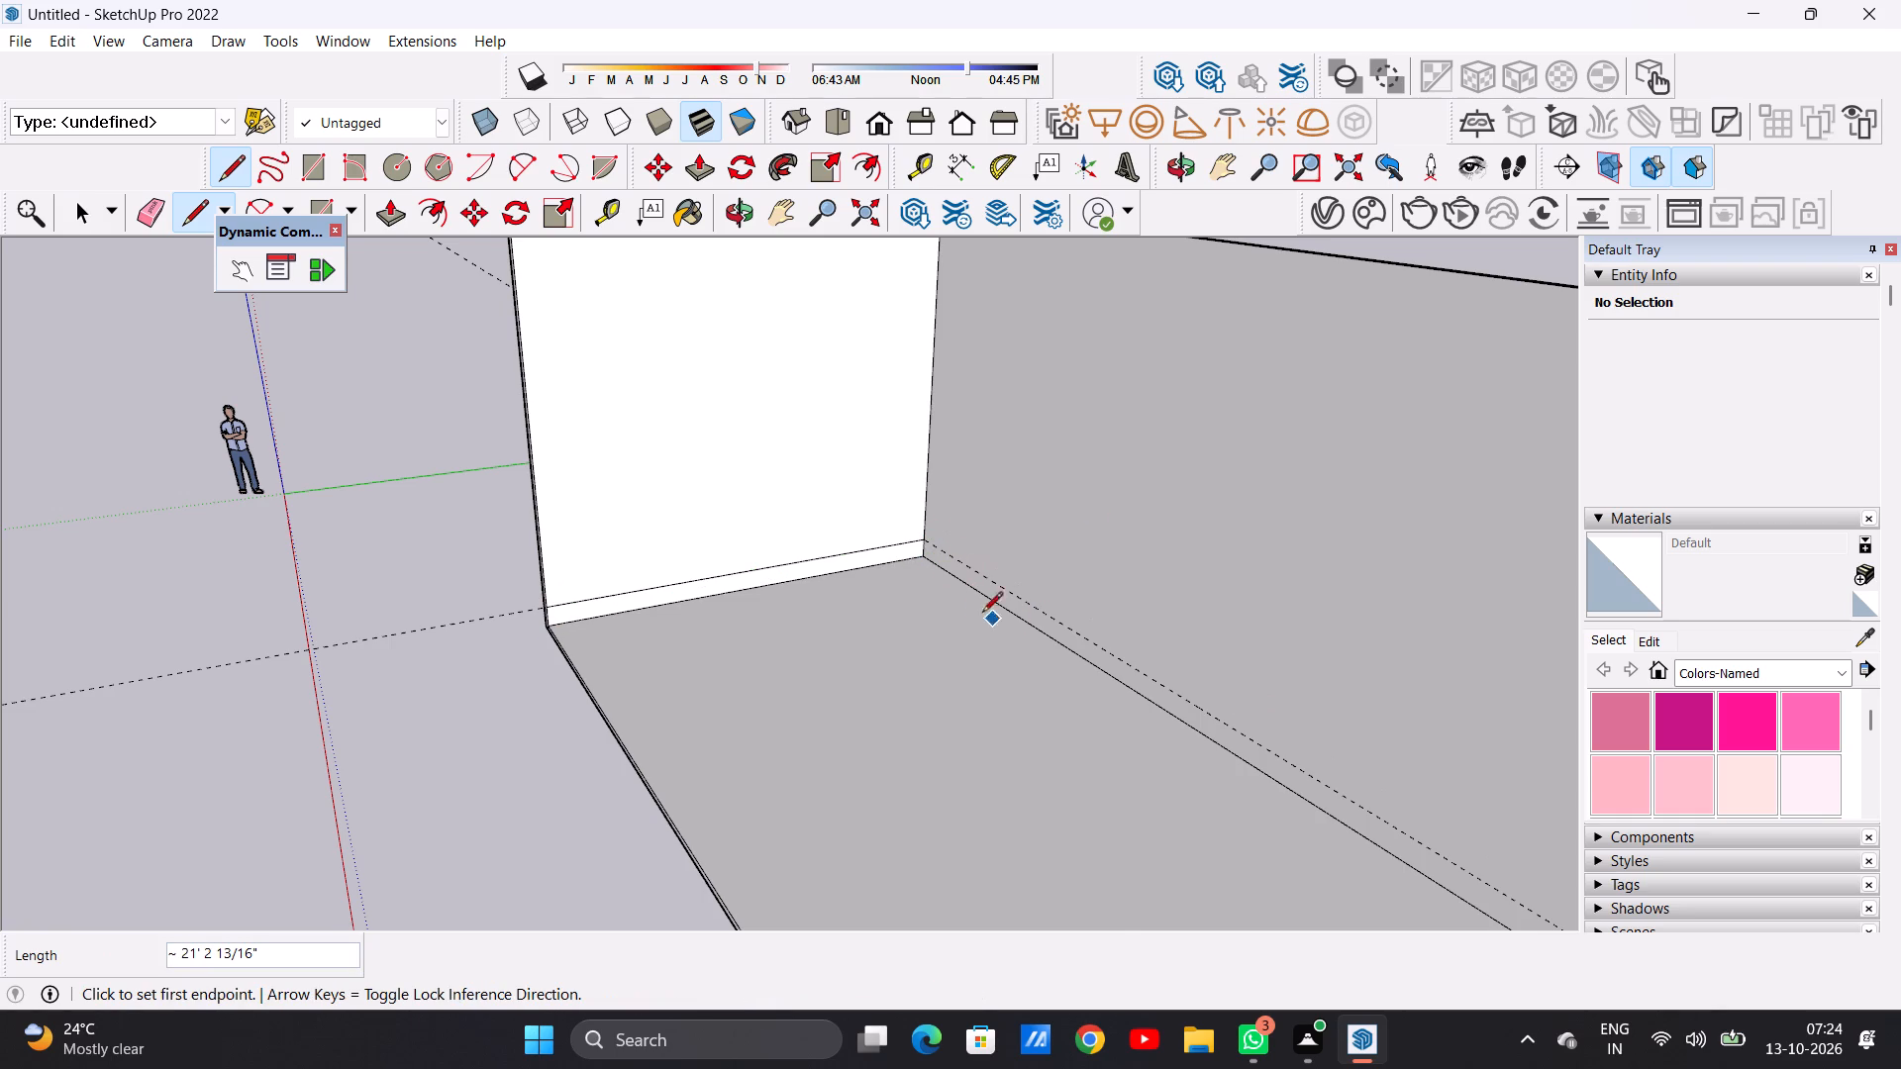
pyautogui.scroll(-5, 964, 599)
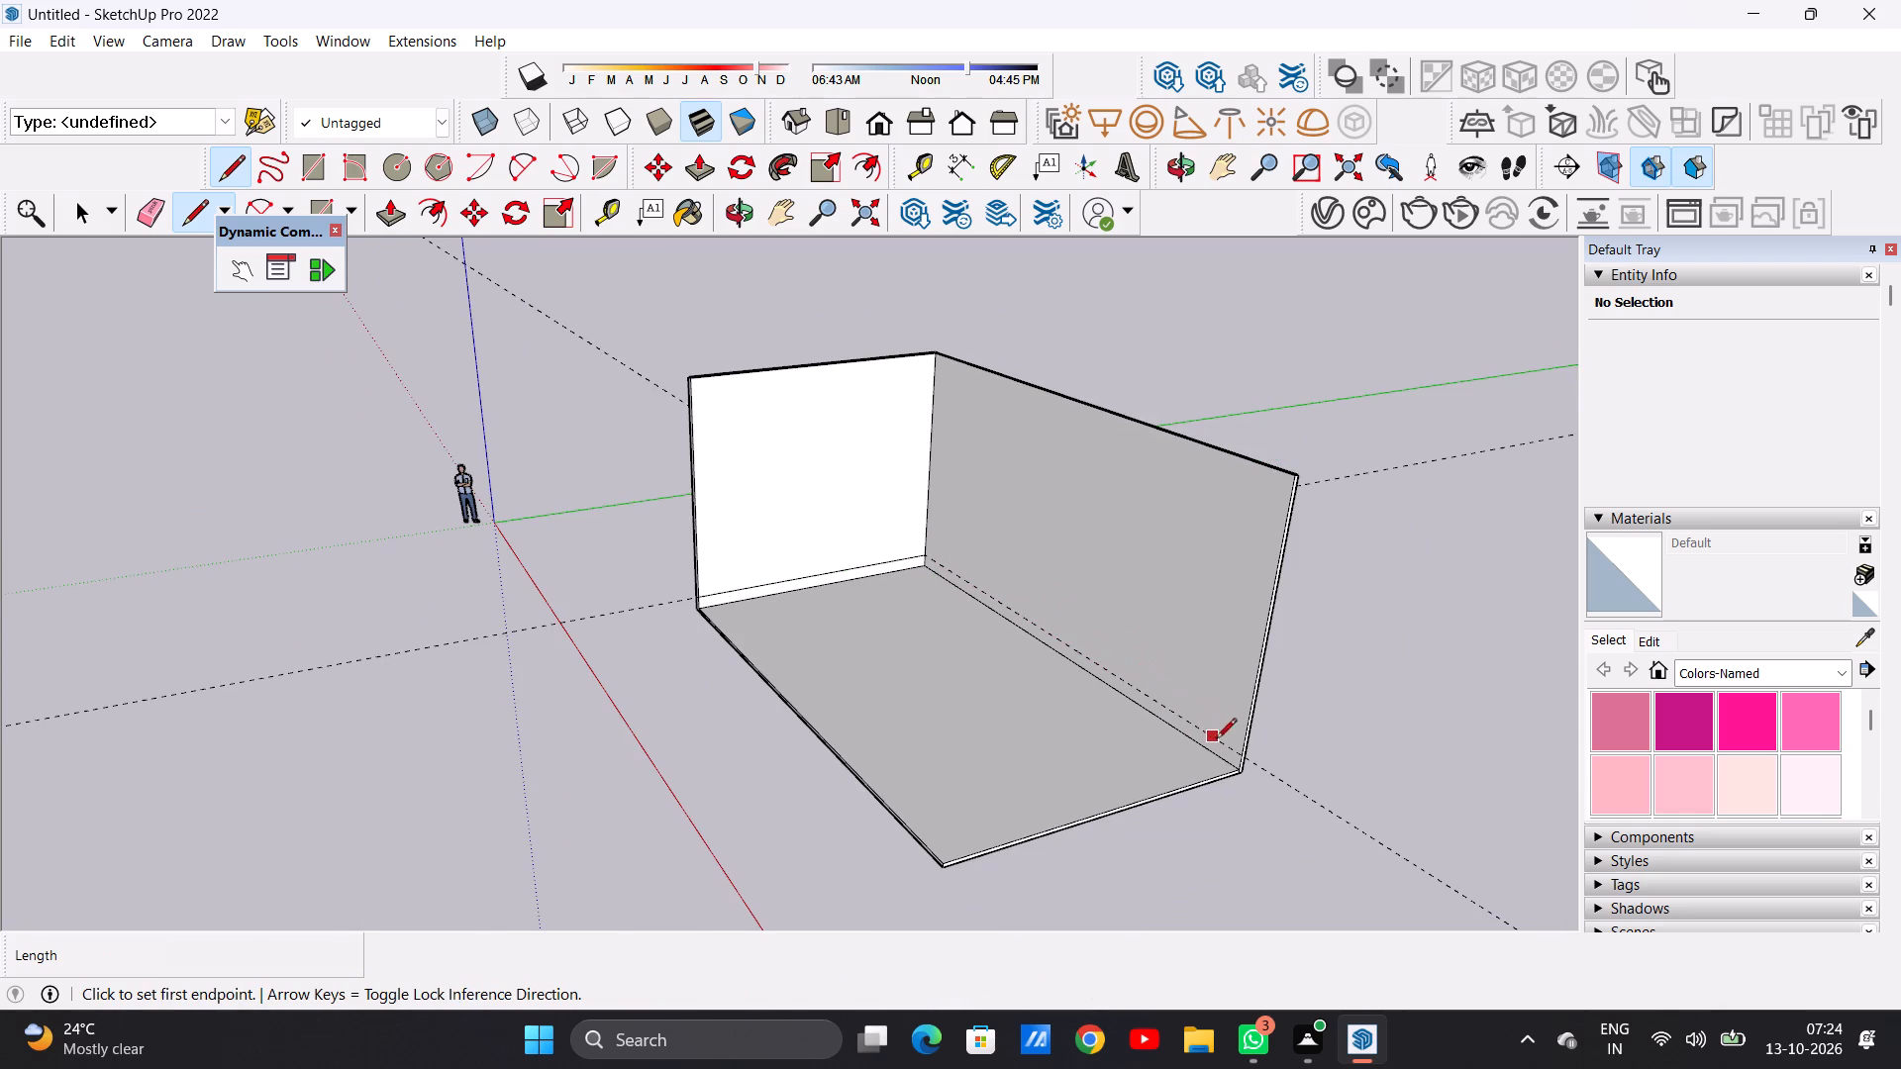
pyautogui.scroll(12, 1259, 773)
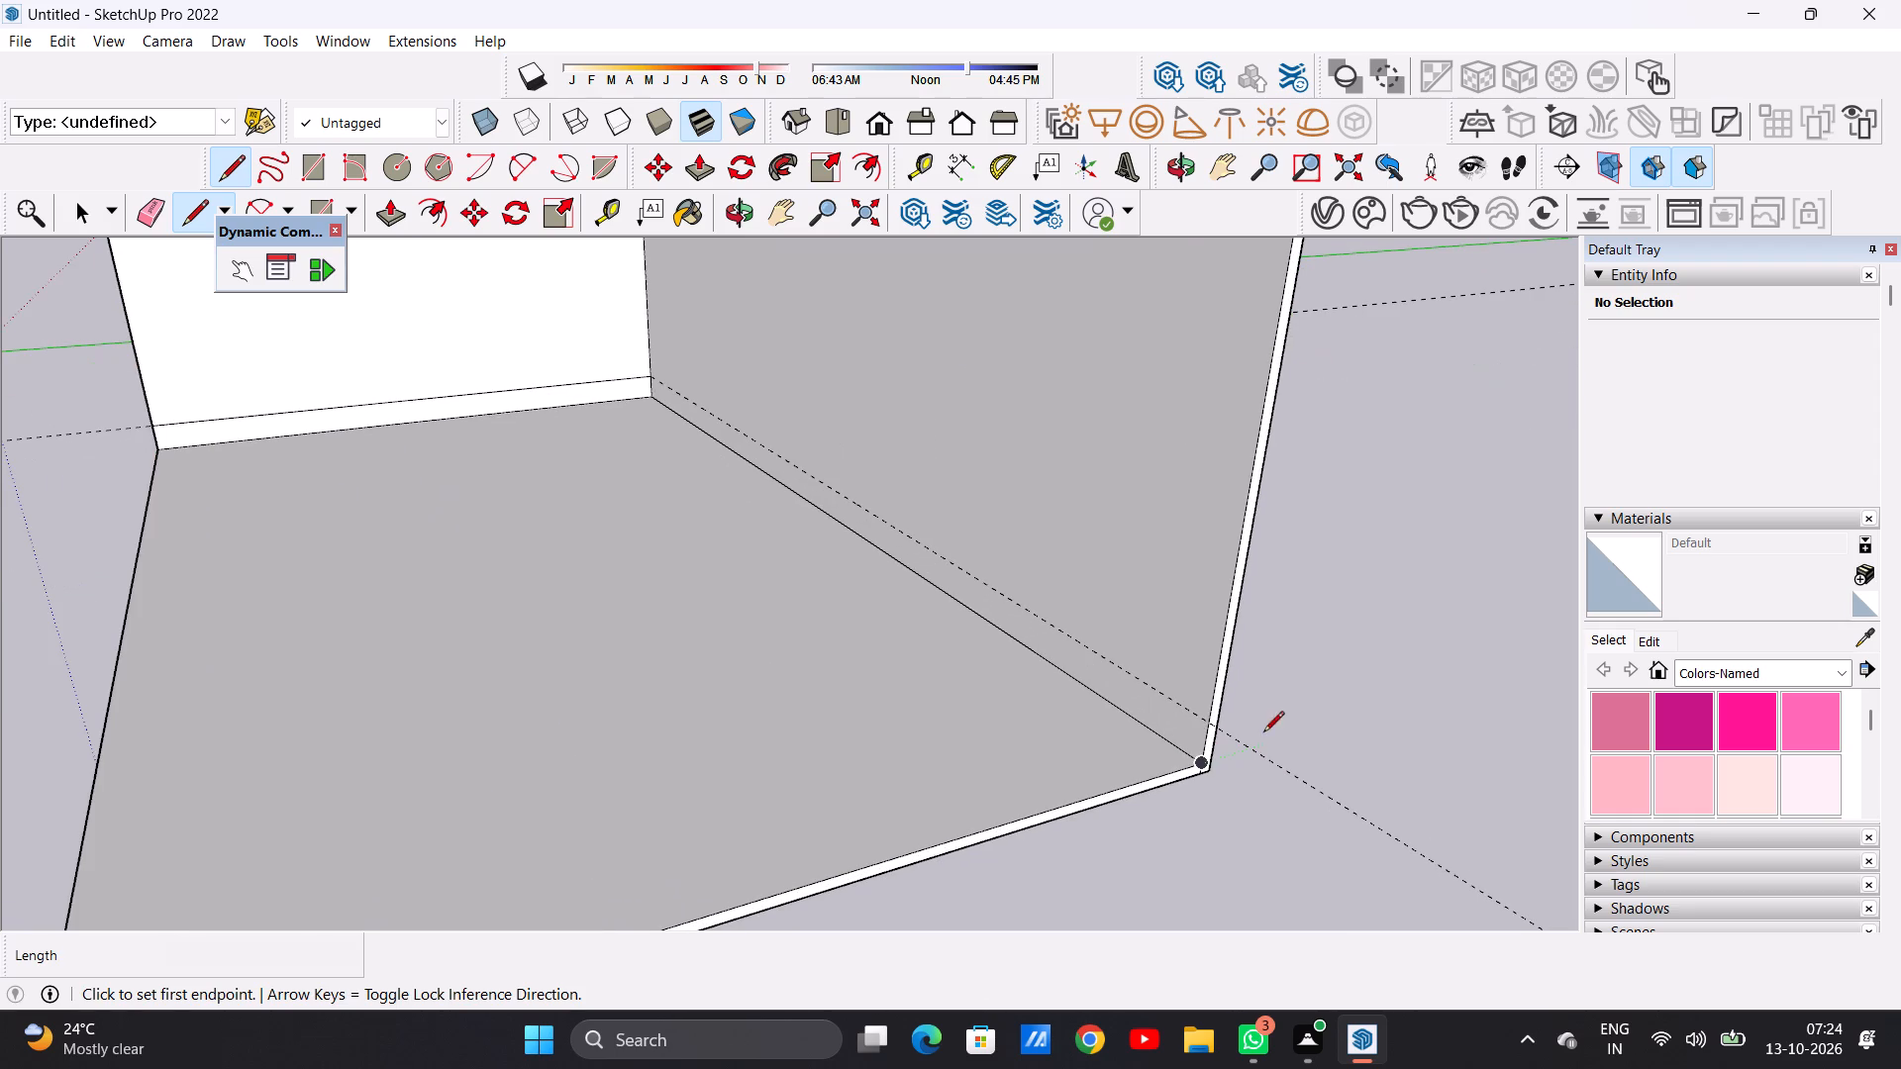
pyautogui.click(1210, 727)
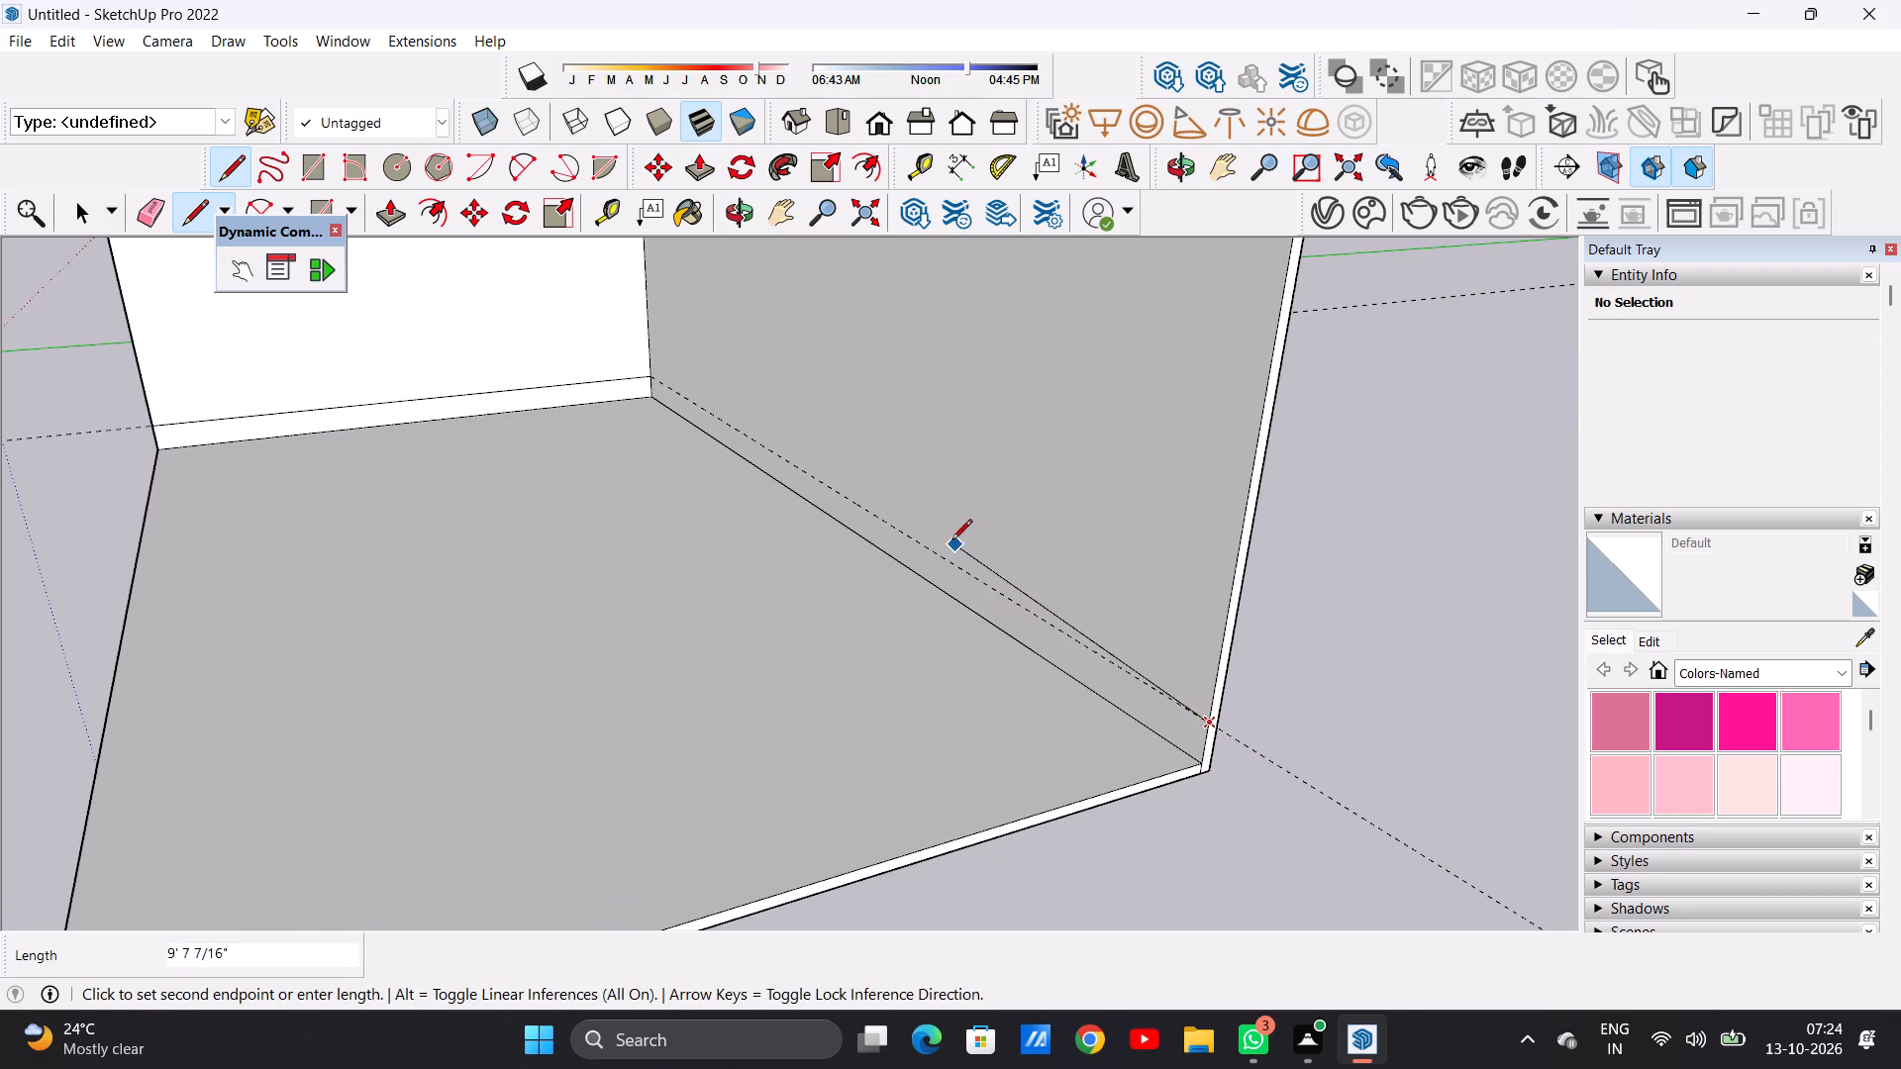
pyautogui.click(653, 377)
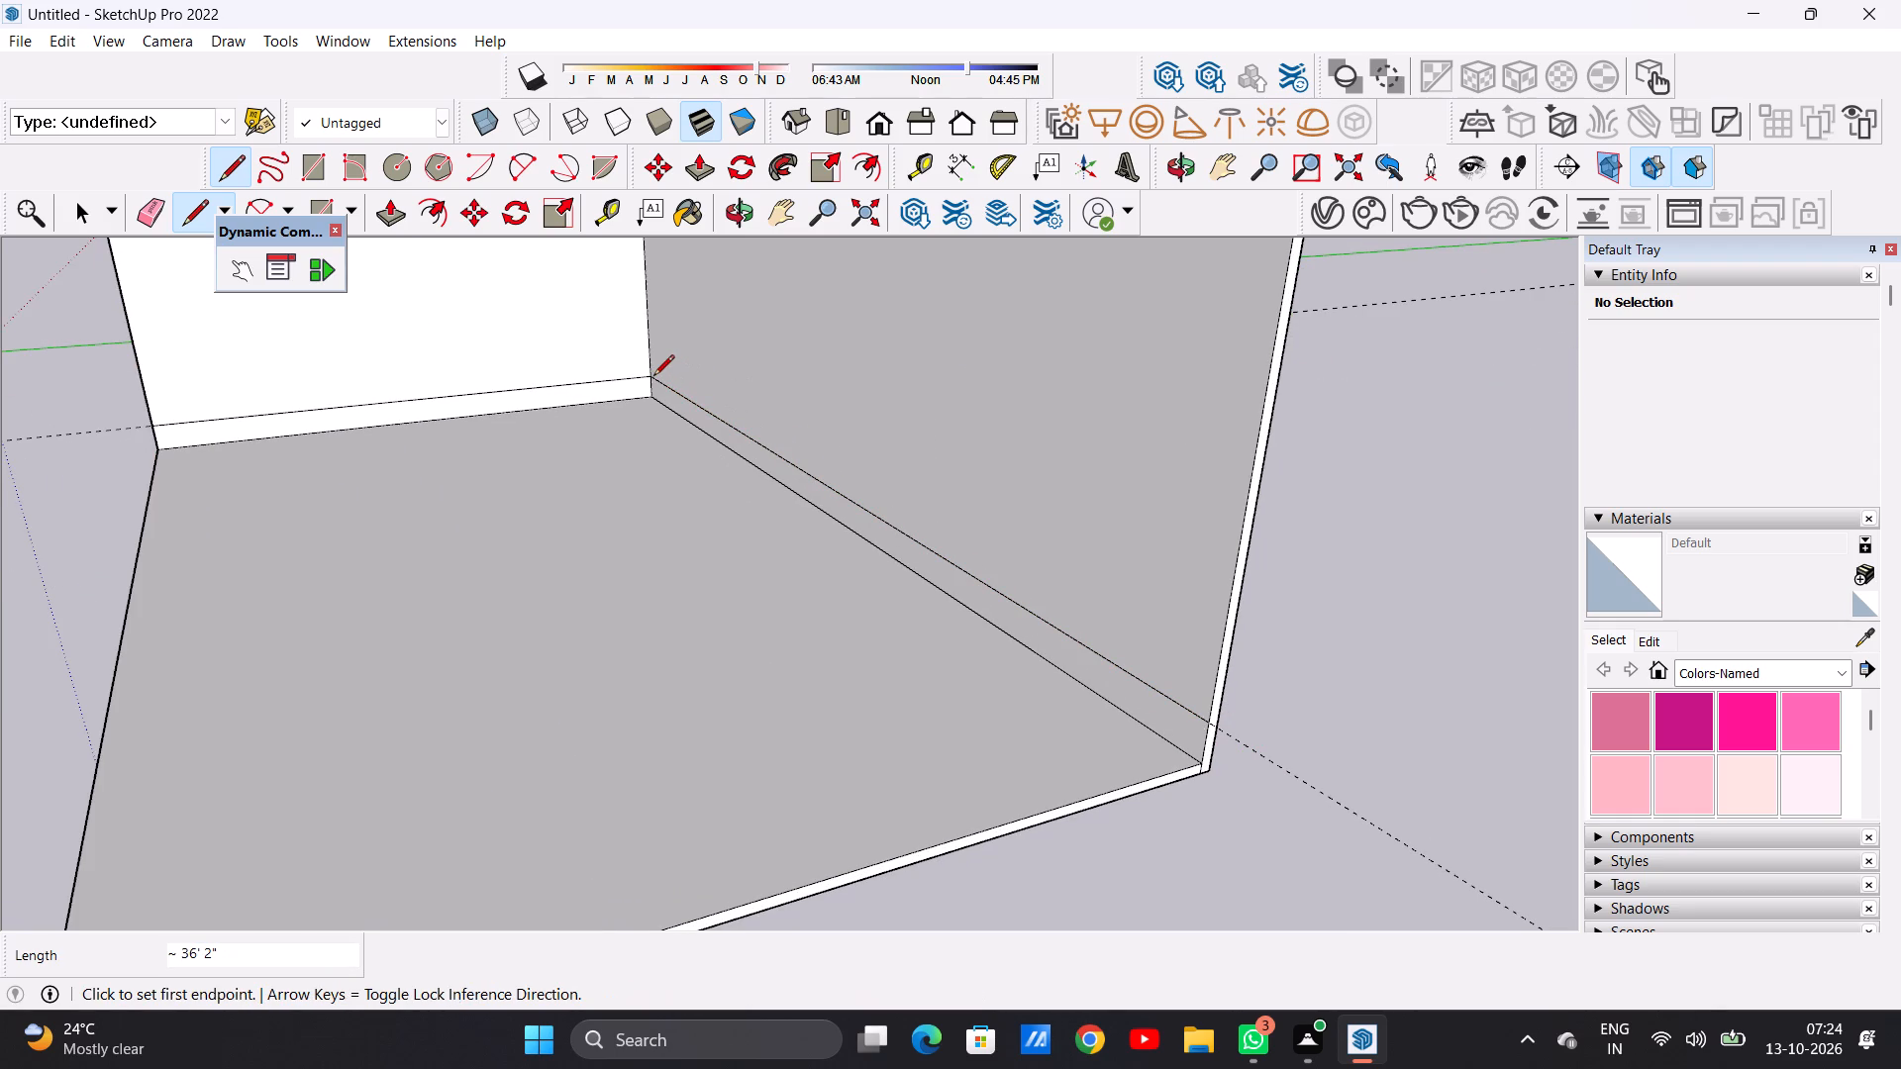
pyautogui.press('space')
# Erase the two guides that extend from the 1-foot base band lines on the walls.
pyautogui.scroll(-6, 697, 316)
pyautogui.scroll(-5, 1128, 656)
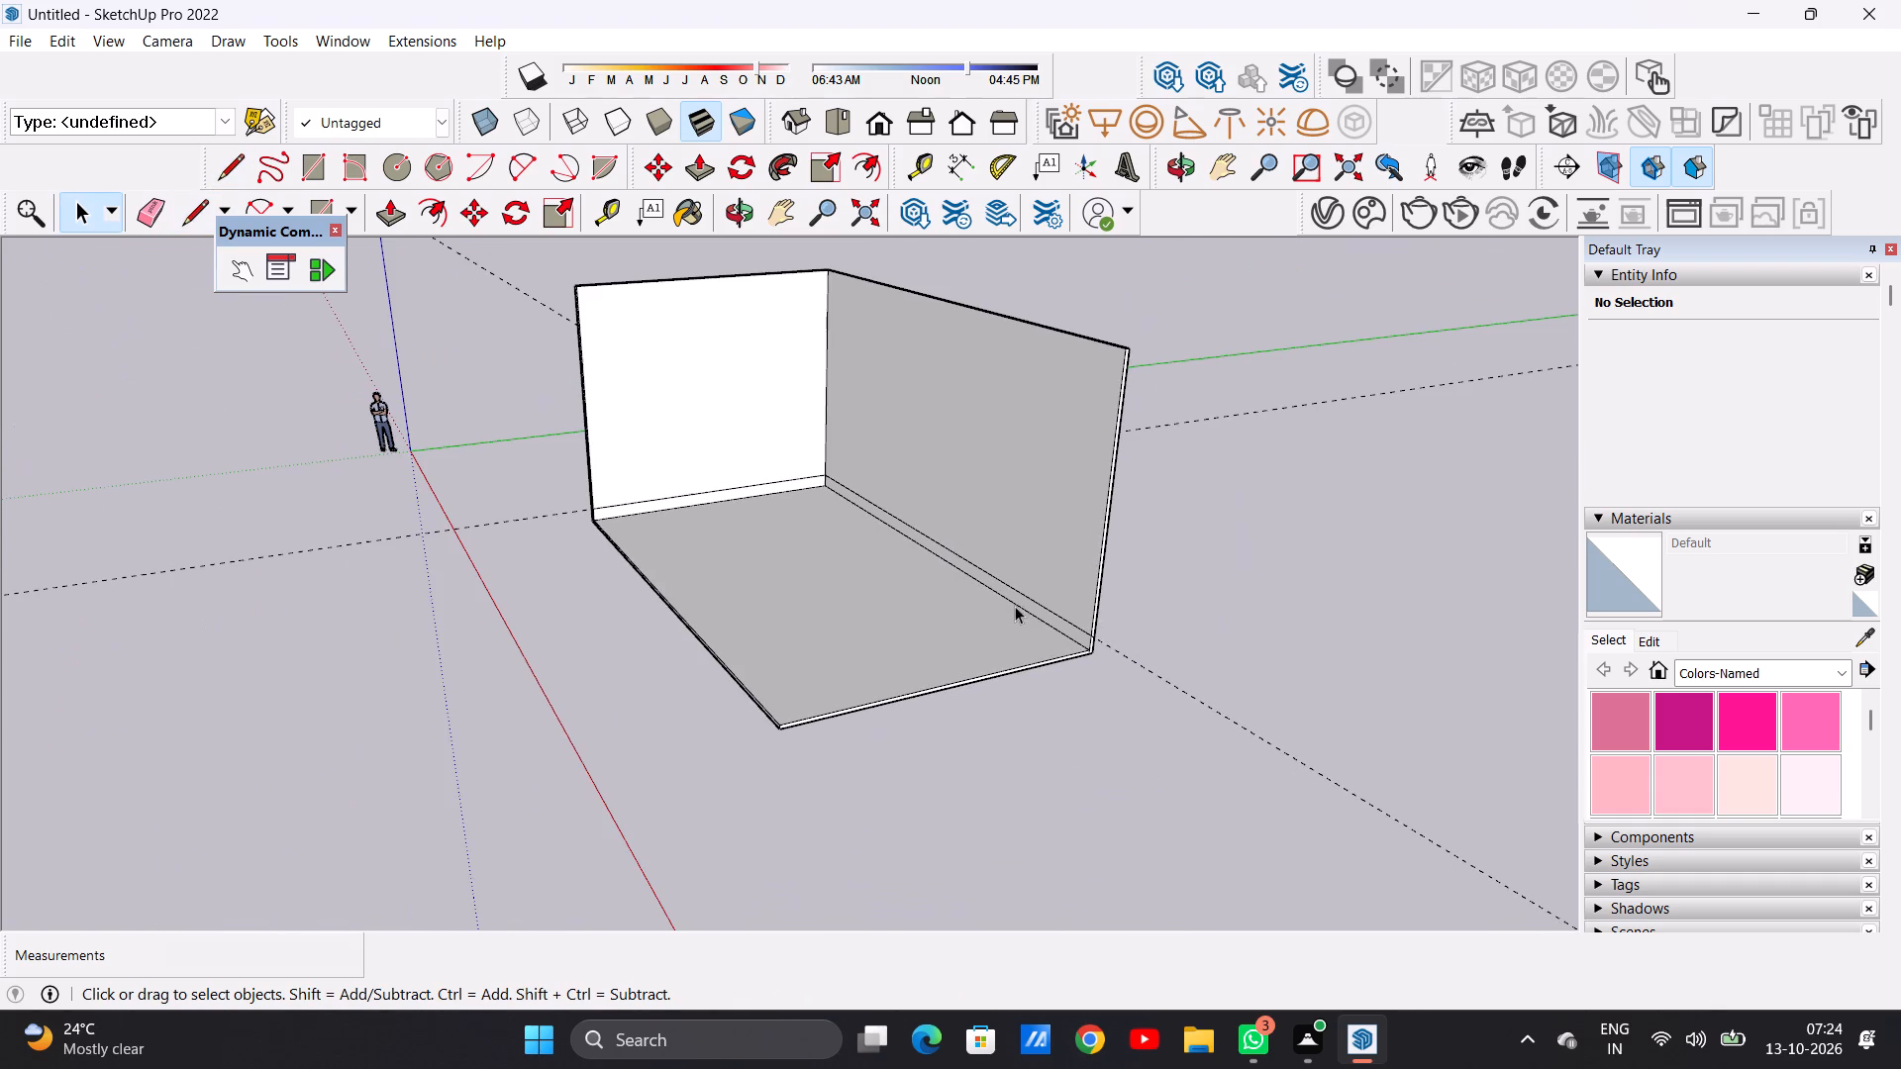
pyautogui.press('e')
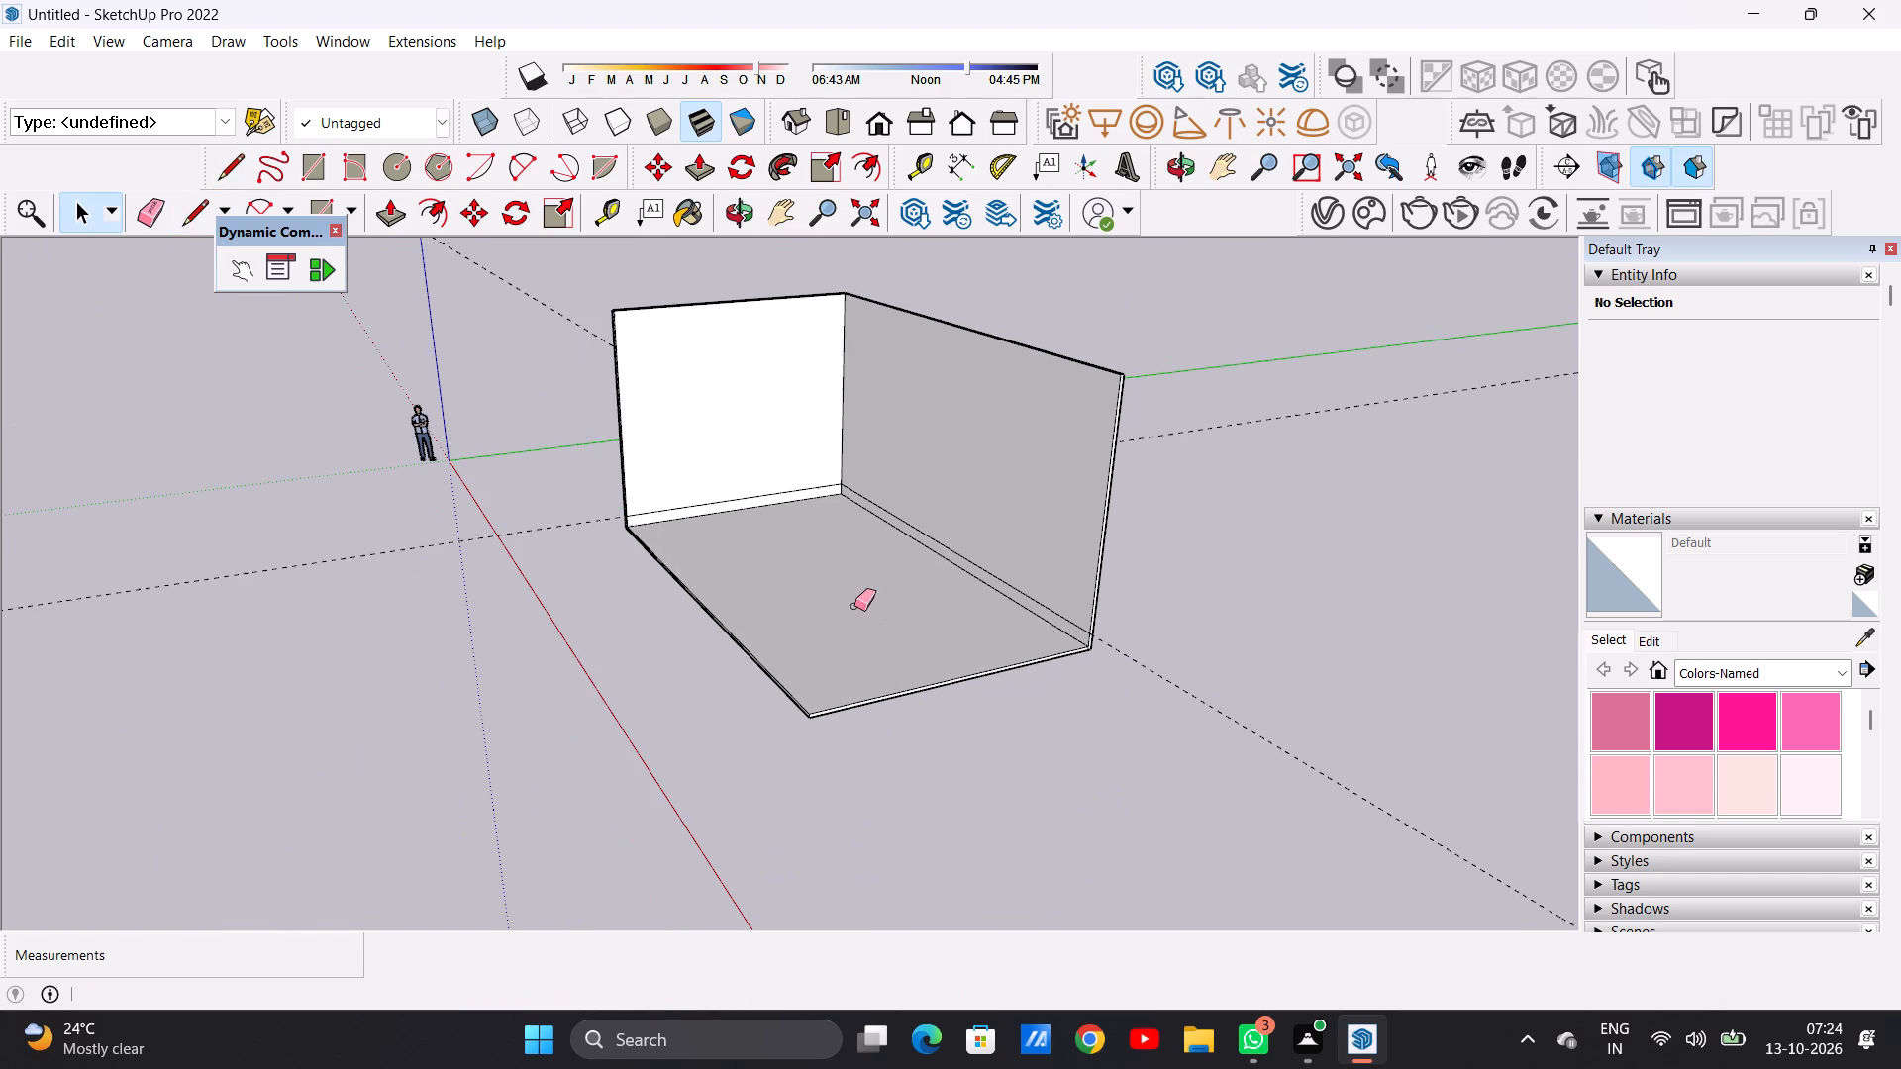
pyautogui.moveTo(1219, 665); pyautogui.dragTo(1193, 719)
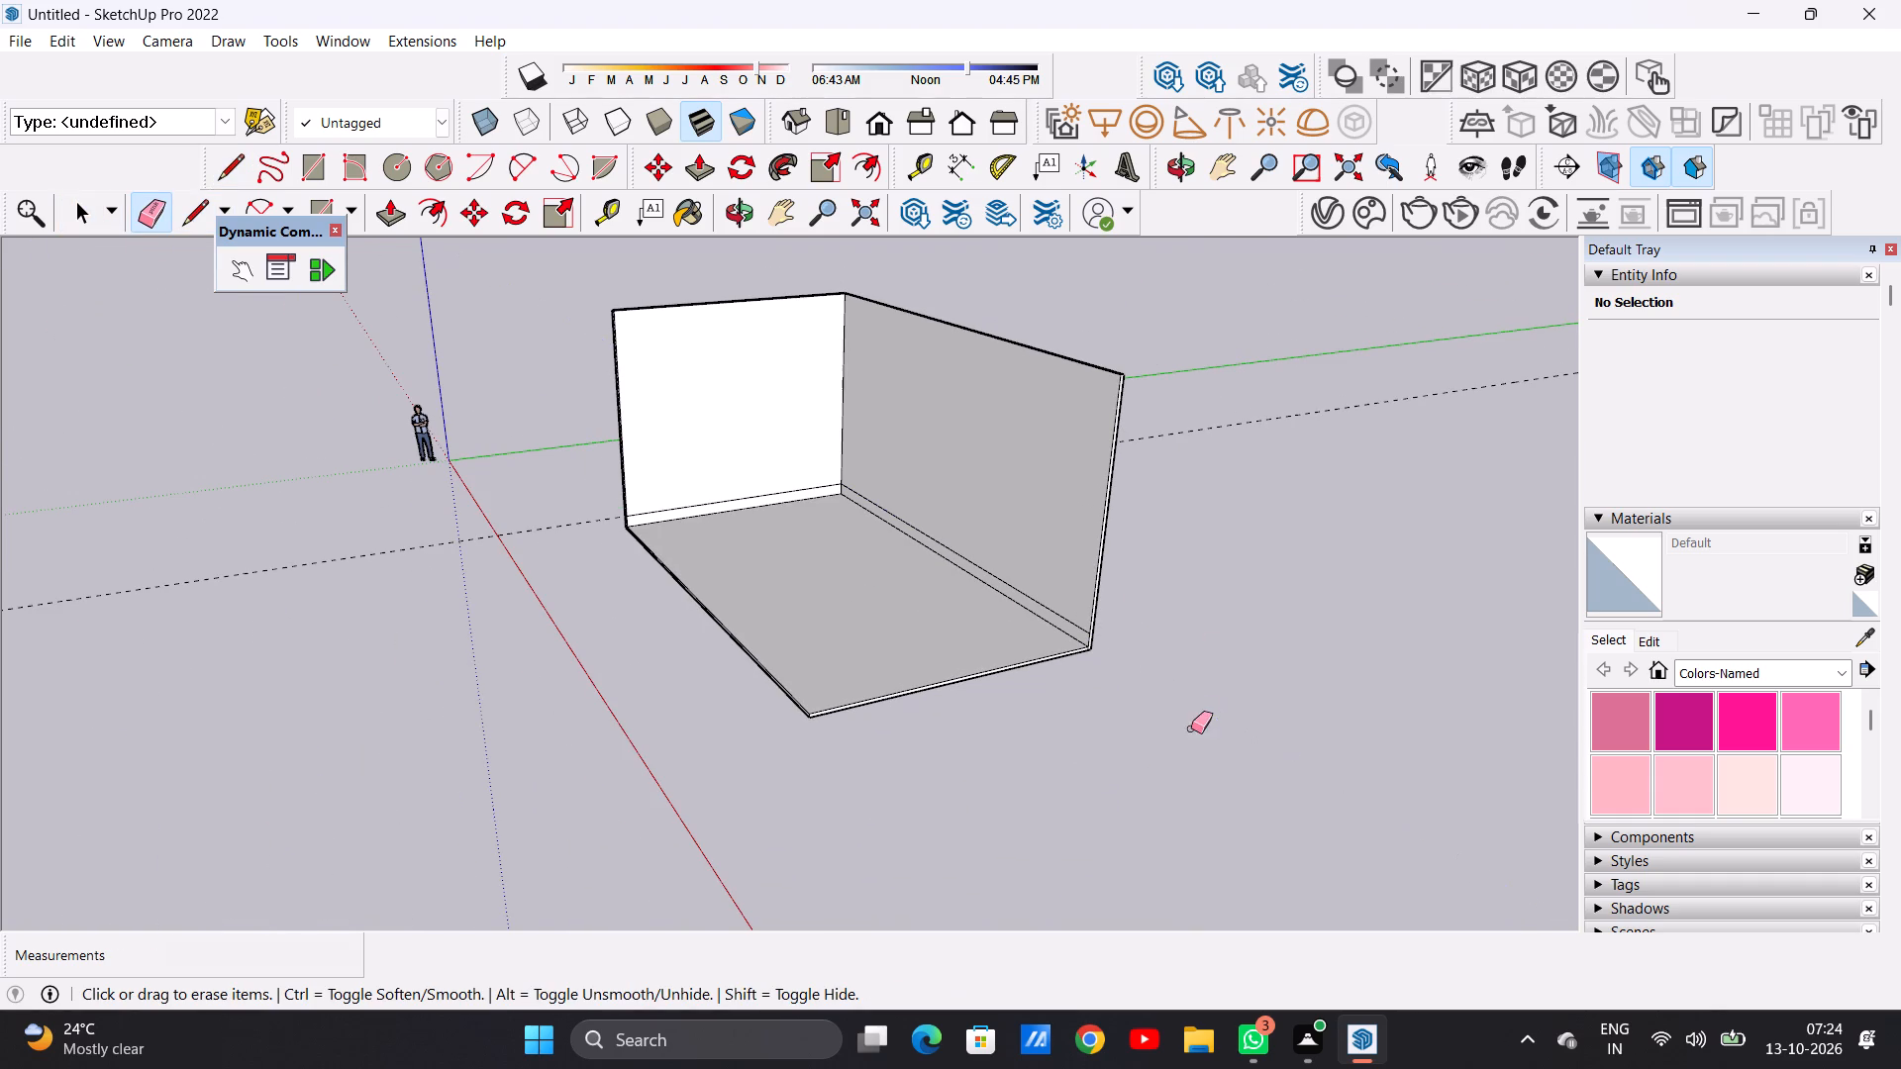
pyautogui.moveTo(1199, 426); pyautogui.dragTo(1204, 455)
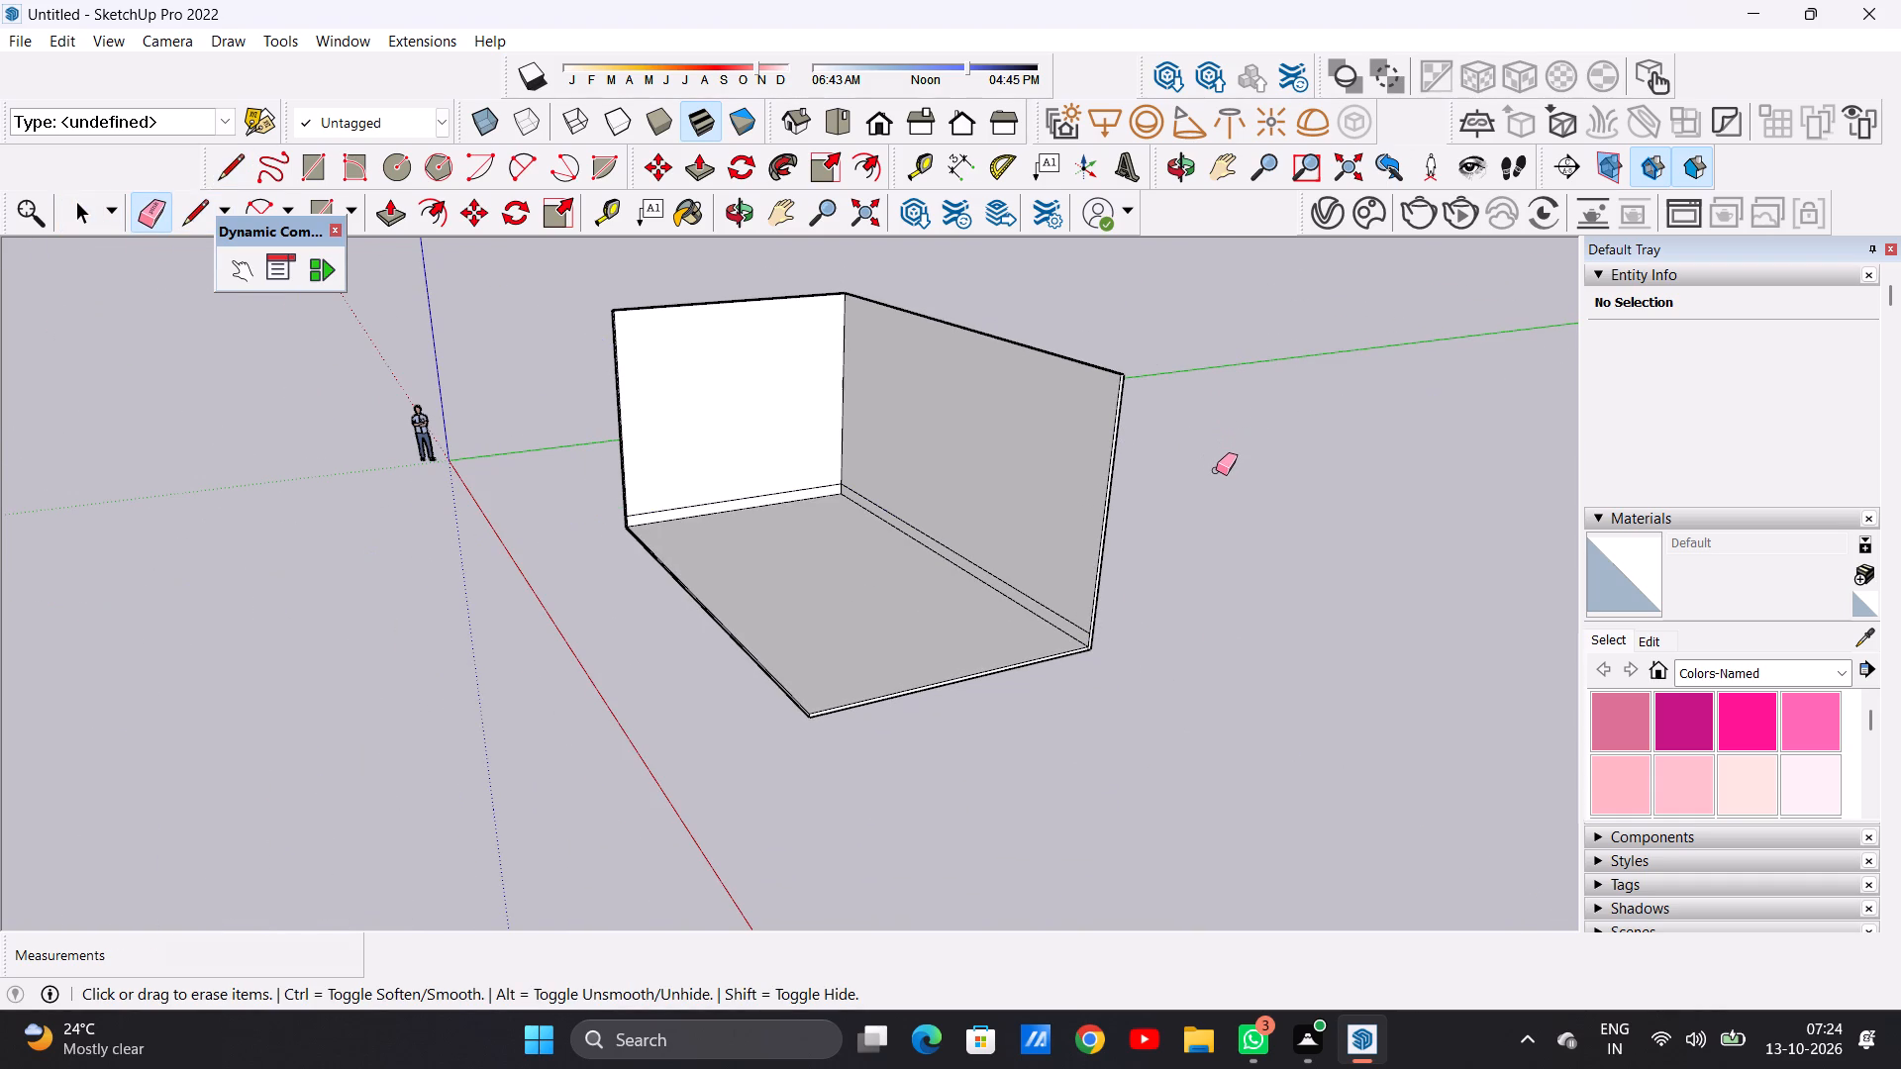
pyautogui.press('space')
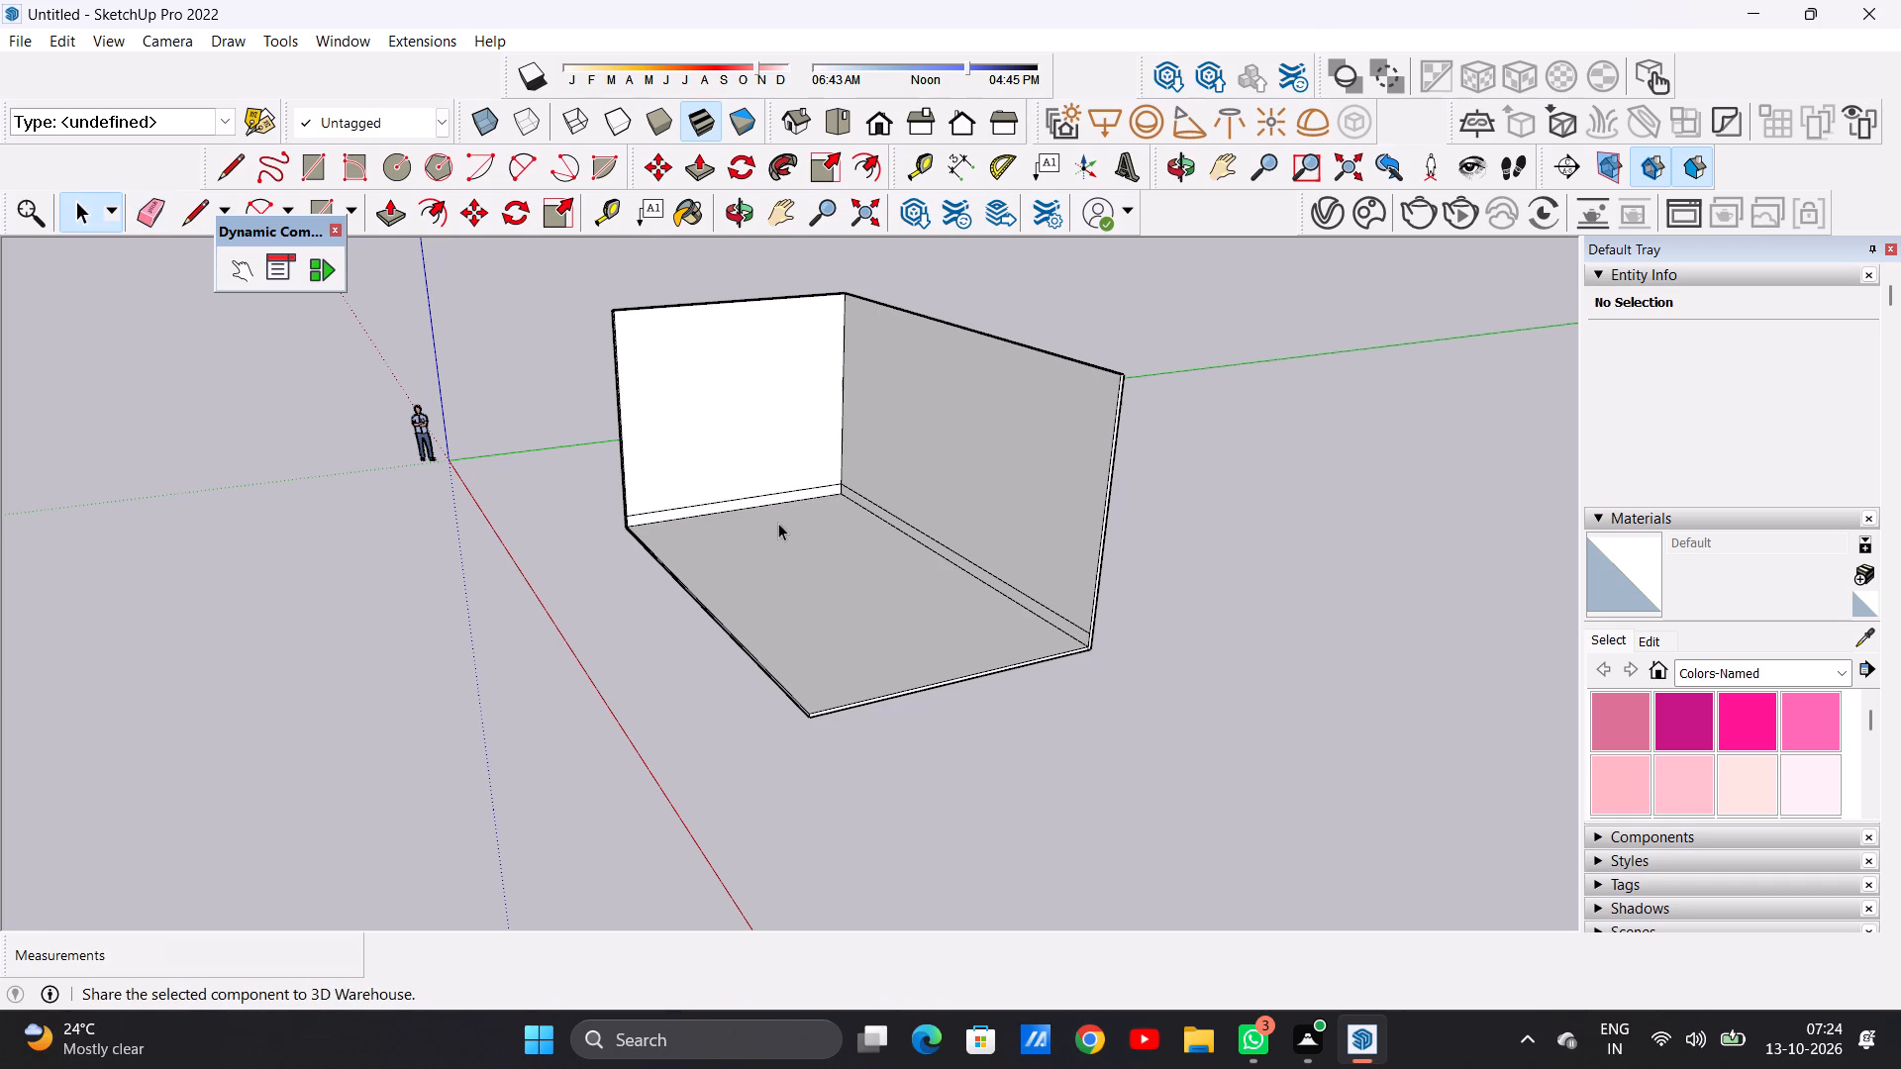
# Examine the base bands along both walls and the inner corner from several angles.
pyautogui.scroll(3, 788, 513)
pyautogui.scroll(12, 874, 485)
pyautogui.moveTo(847, 673); pyautogui.dragTo(913, 568, button='middle')
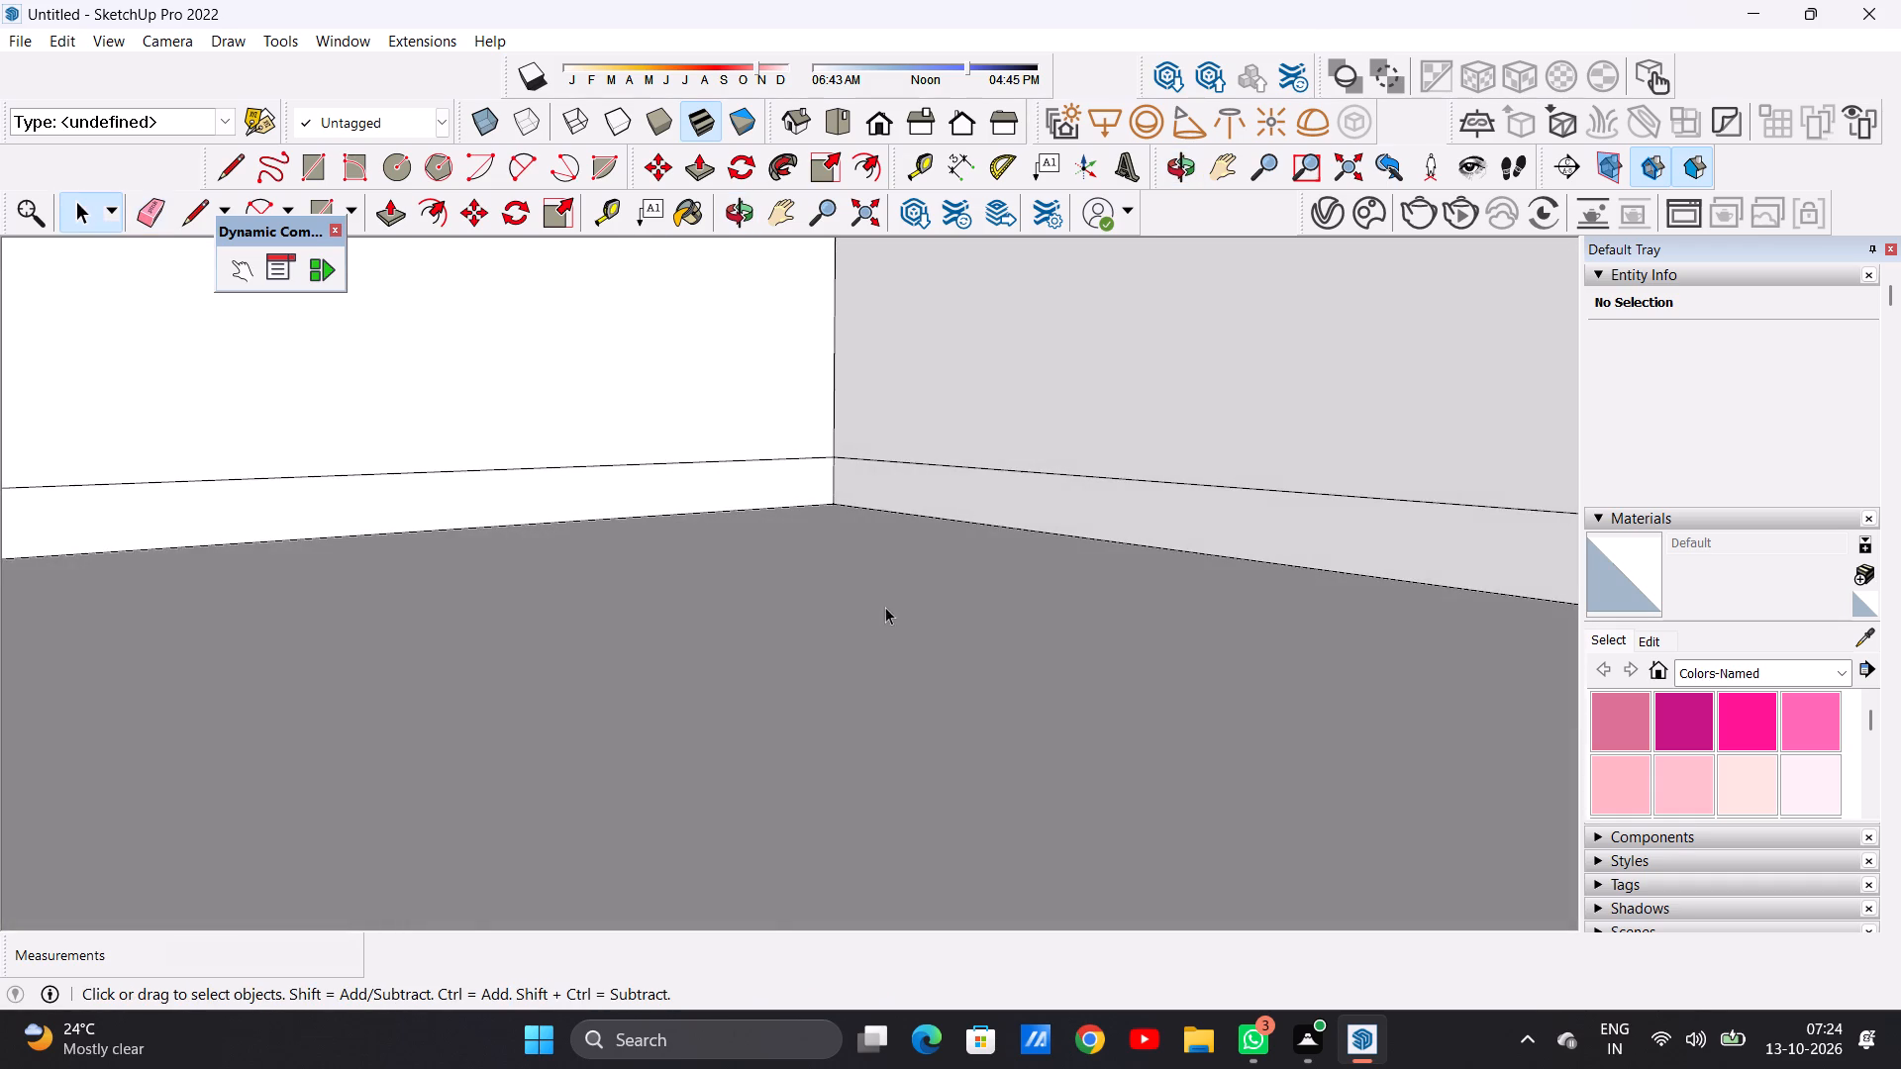
pyautogui.scroll(-20, 840, 668)
pyautogui.scroll(-7, 840, 668)
pyautogui.moveTo(798, 647); pyautogui.dragTo(954, 724, button='middle')
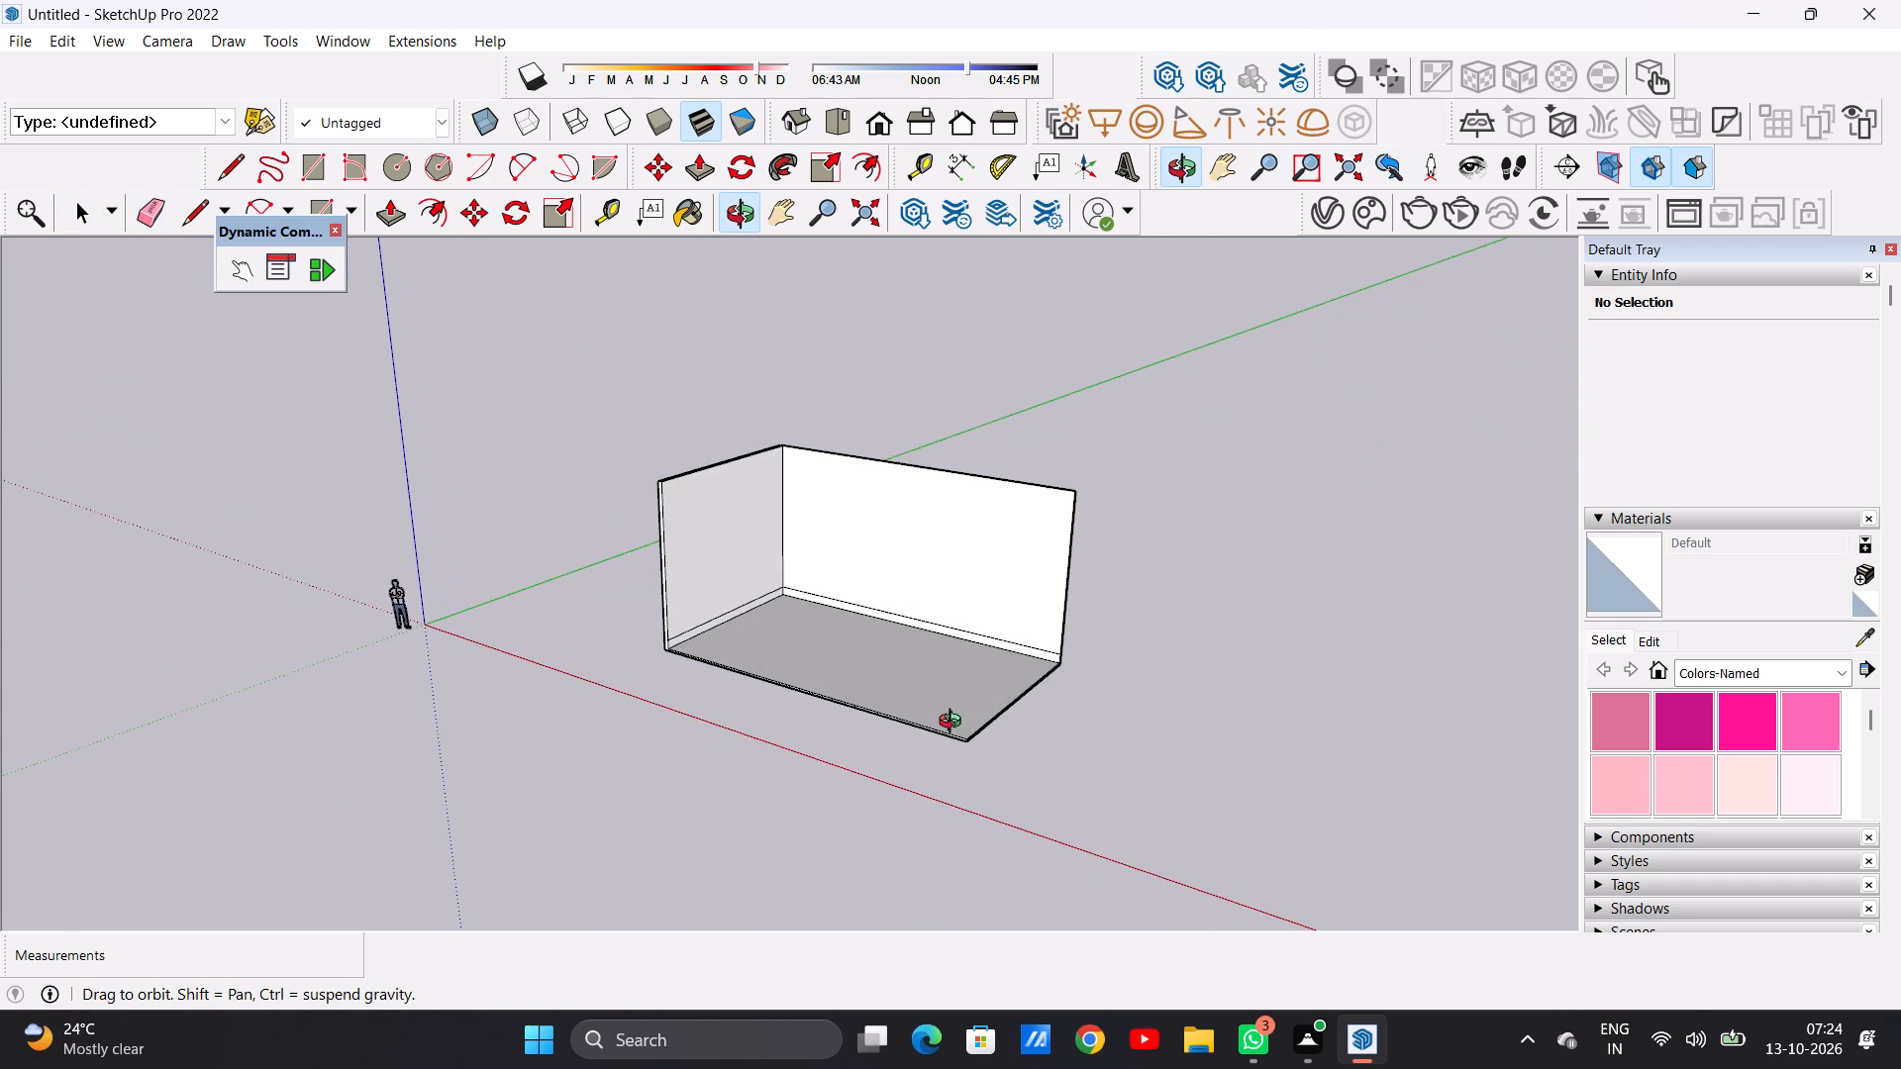
pyautogui.moveTo(954, 724); pyautogui.dragTo(961, 746, button='middle')
pyautogui.scroll(1, 810, 628)
pyautogui.scroll(-1, 808, 628)
pyautogui.scroll(4, 801, 626)
pyautogui.scroll(2, 610, 604)
pyautogui.scroll(-1, 613, 626)
pyautogui.scroll(3, 616, 630)
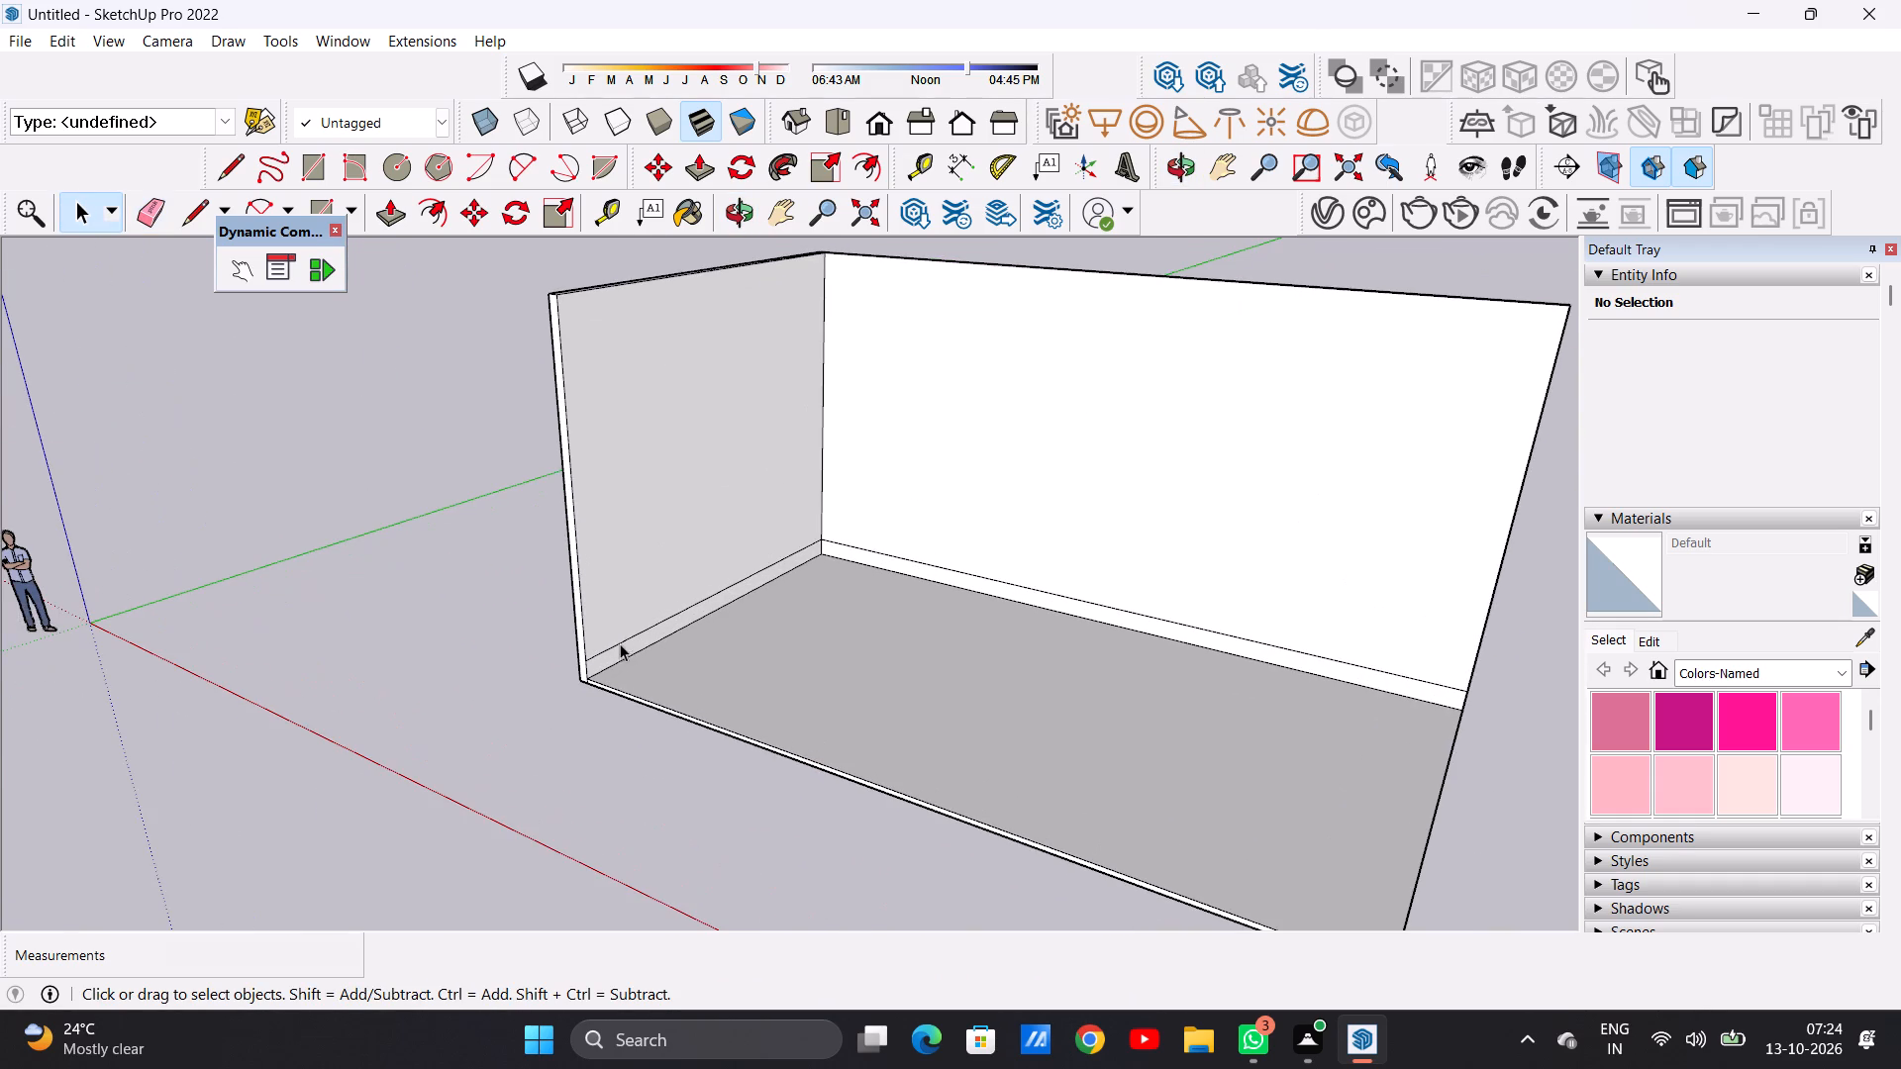
pyautogui.scroll(-3, 604, 665)
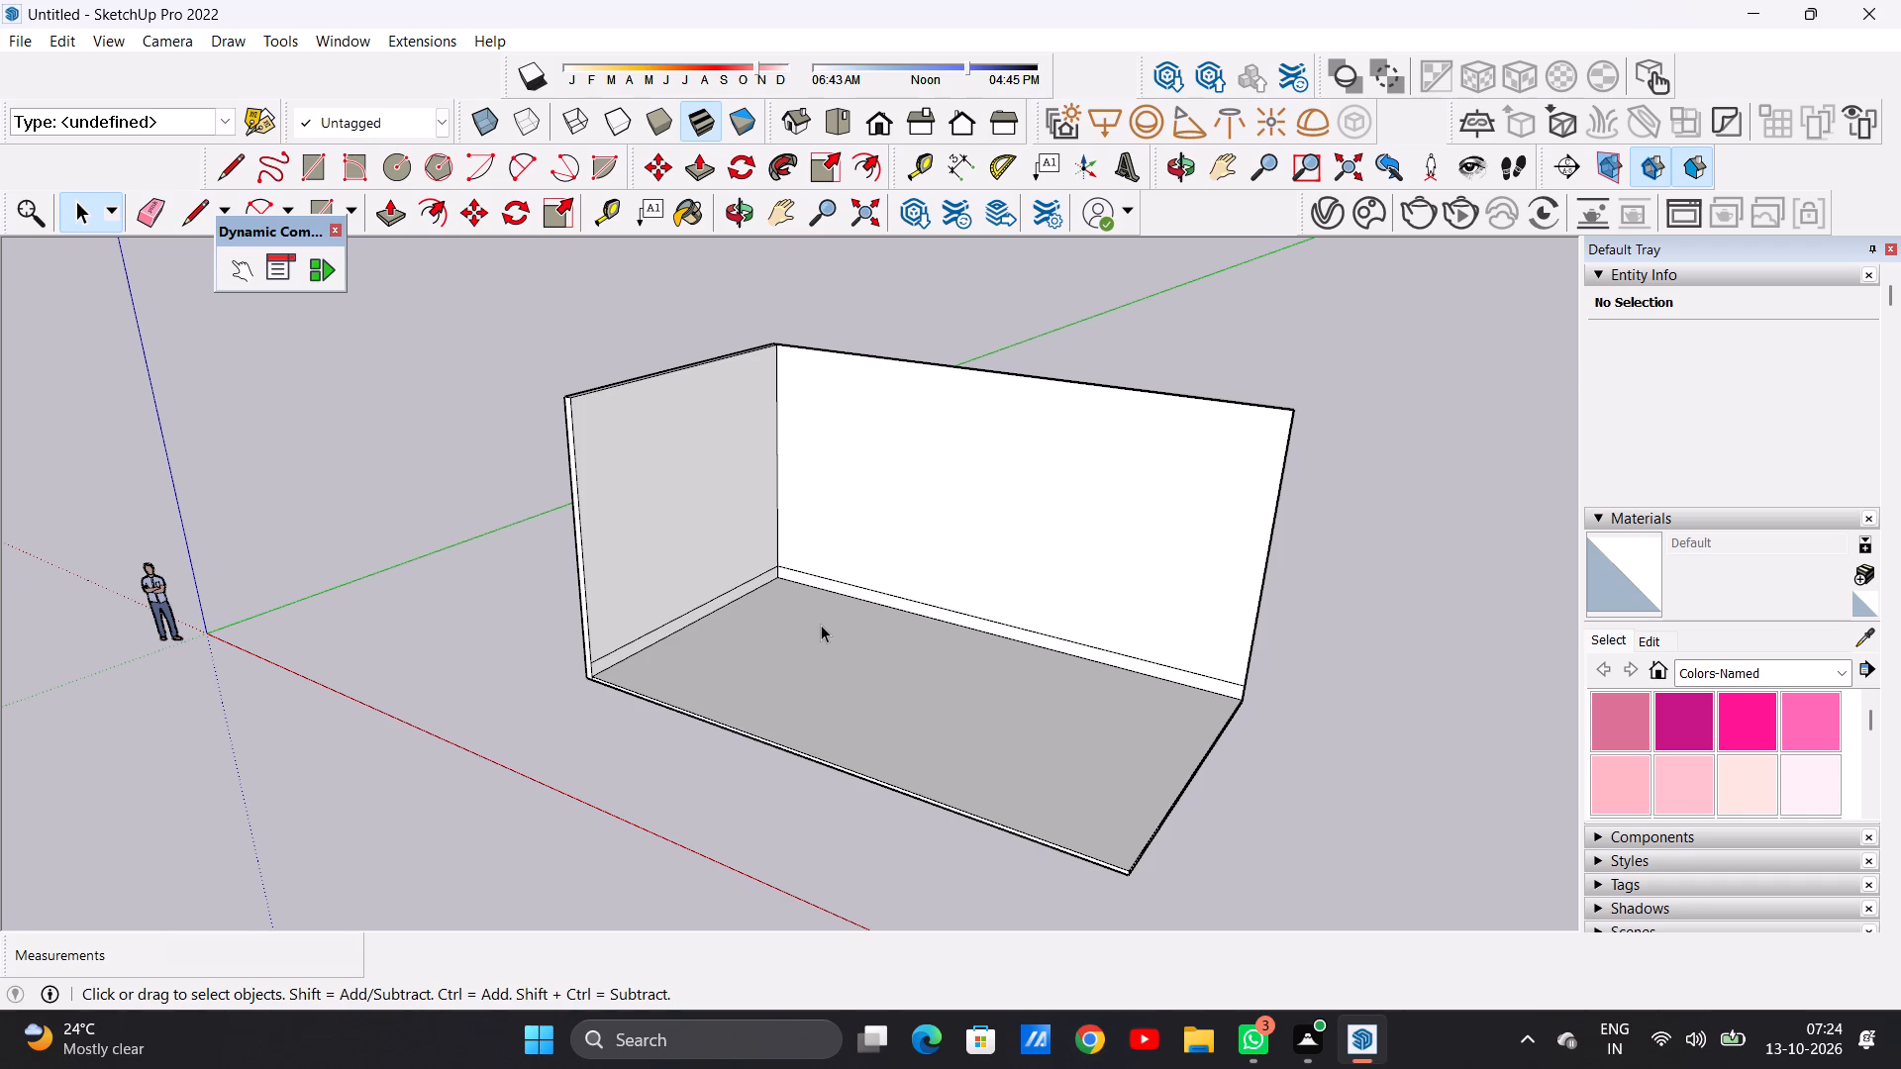
pyautogui.scroll(-5, 827, 672)
pyautogui.moveTo(860, 692); pyautogui.dragTo(683, 670, button='middle')
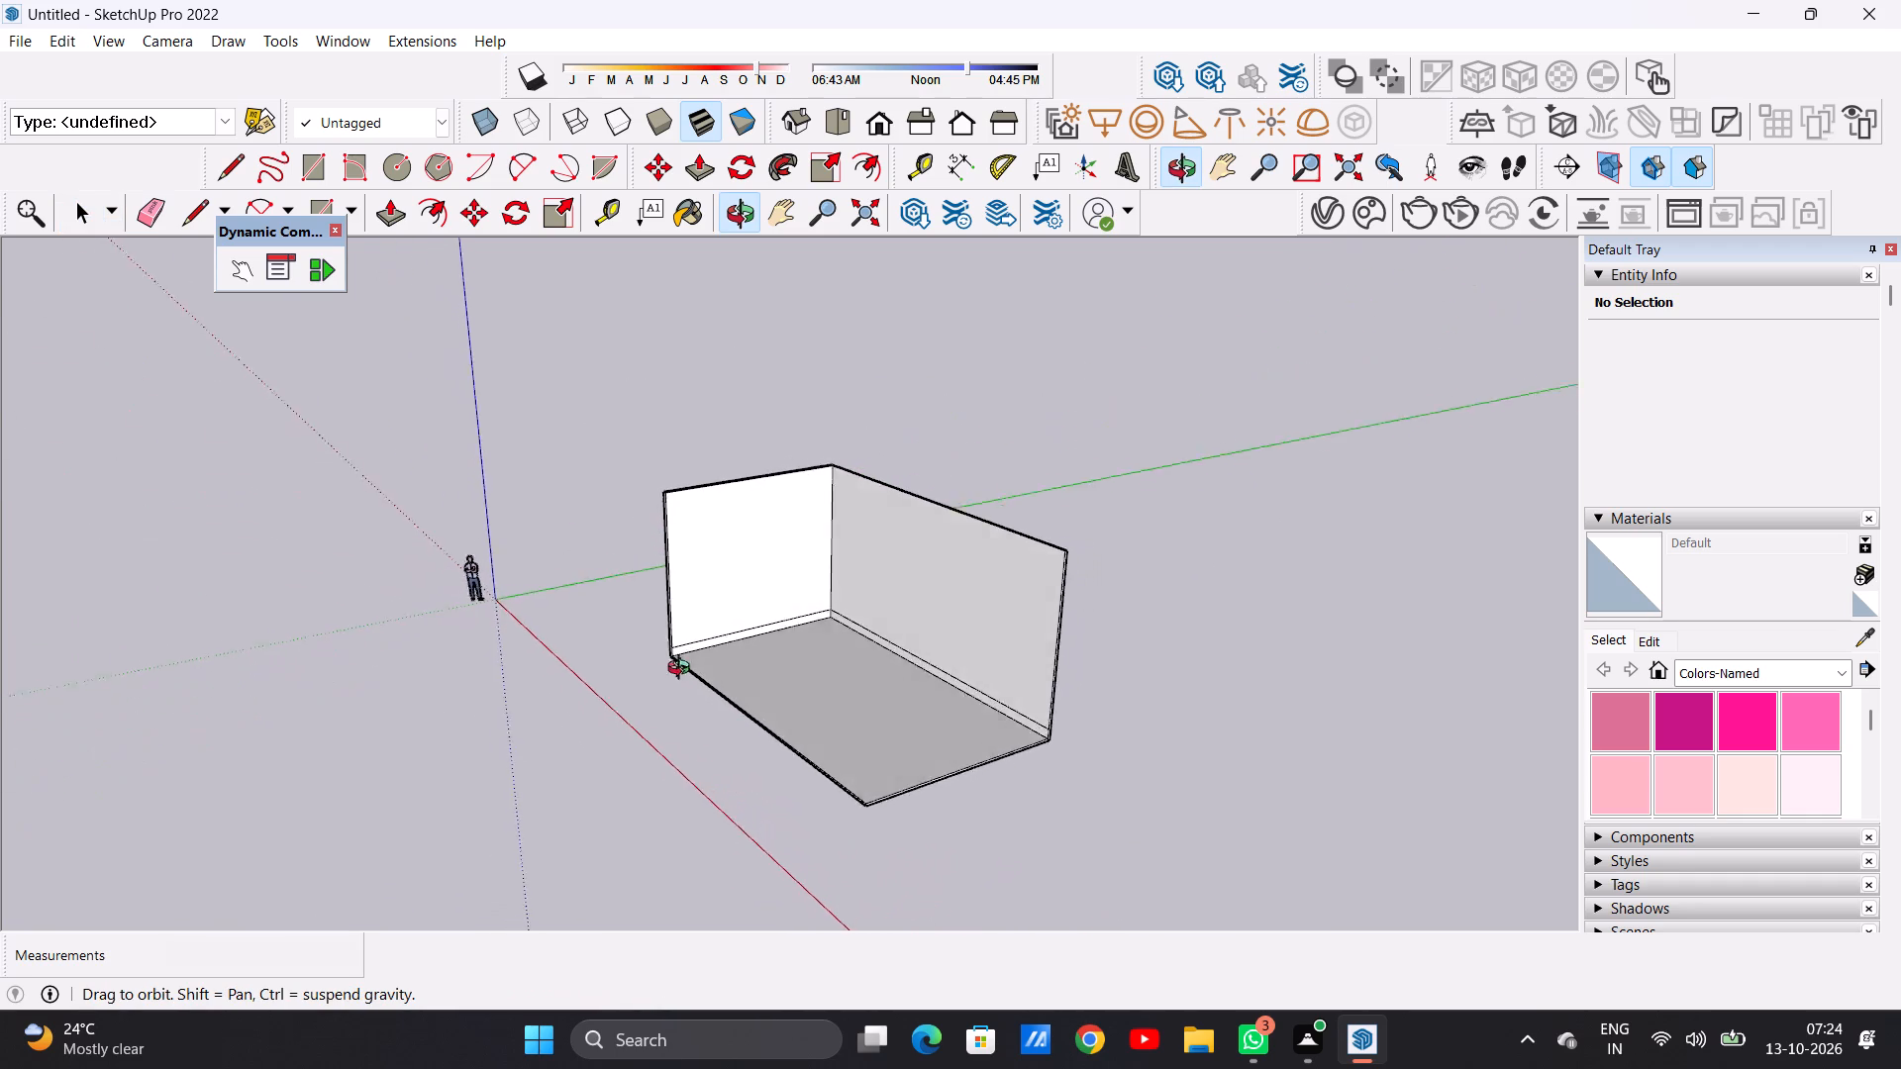
pyautogui.moveTo(683, 670); pyautogui.dragTo(706, 688, button='middle')
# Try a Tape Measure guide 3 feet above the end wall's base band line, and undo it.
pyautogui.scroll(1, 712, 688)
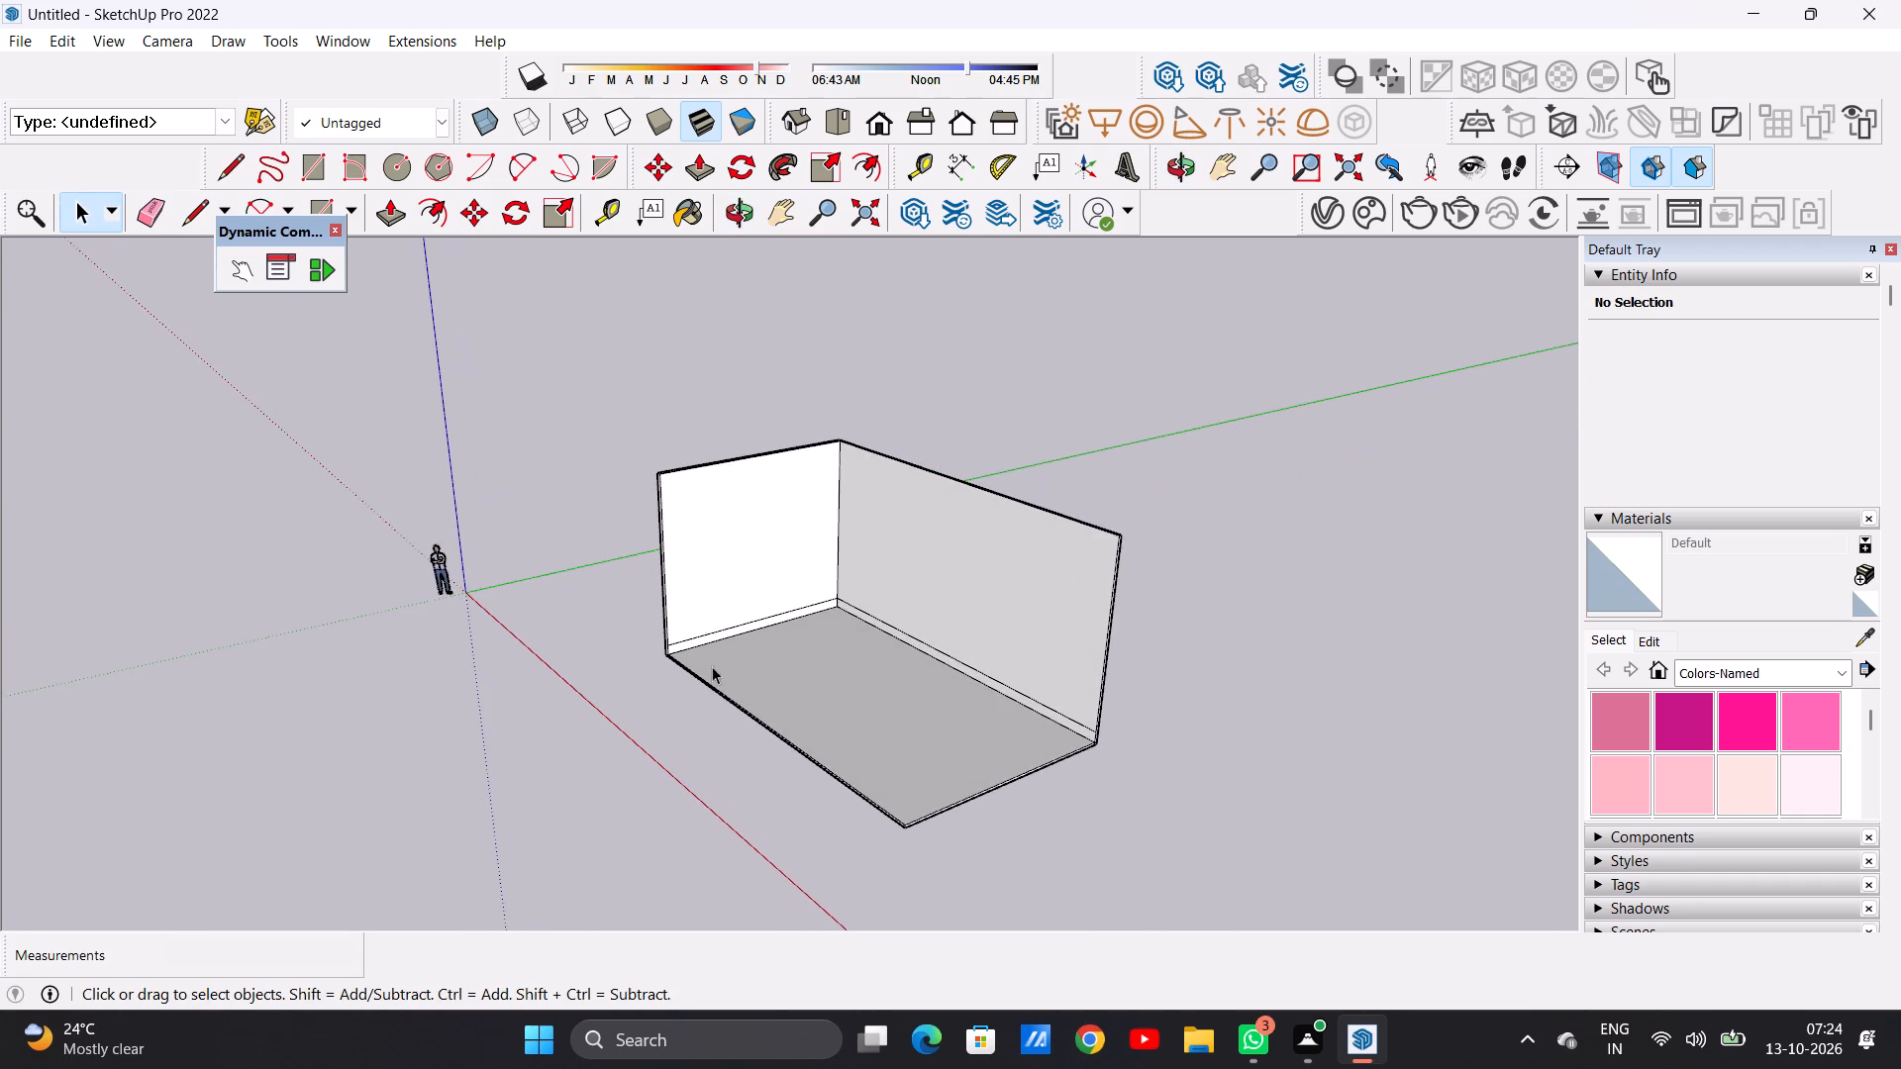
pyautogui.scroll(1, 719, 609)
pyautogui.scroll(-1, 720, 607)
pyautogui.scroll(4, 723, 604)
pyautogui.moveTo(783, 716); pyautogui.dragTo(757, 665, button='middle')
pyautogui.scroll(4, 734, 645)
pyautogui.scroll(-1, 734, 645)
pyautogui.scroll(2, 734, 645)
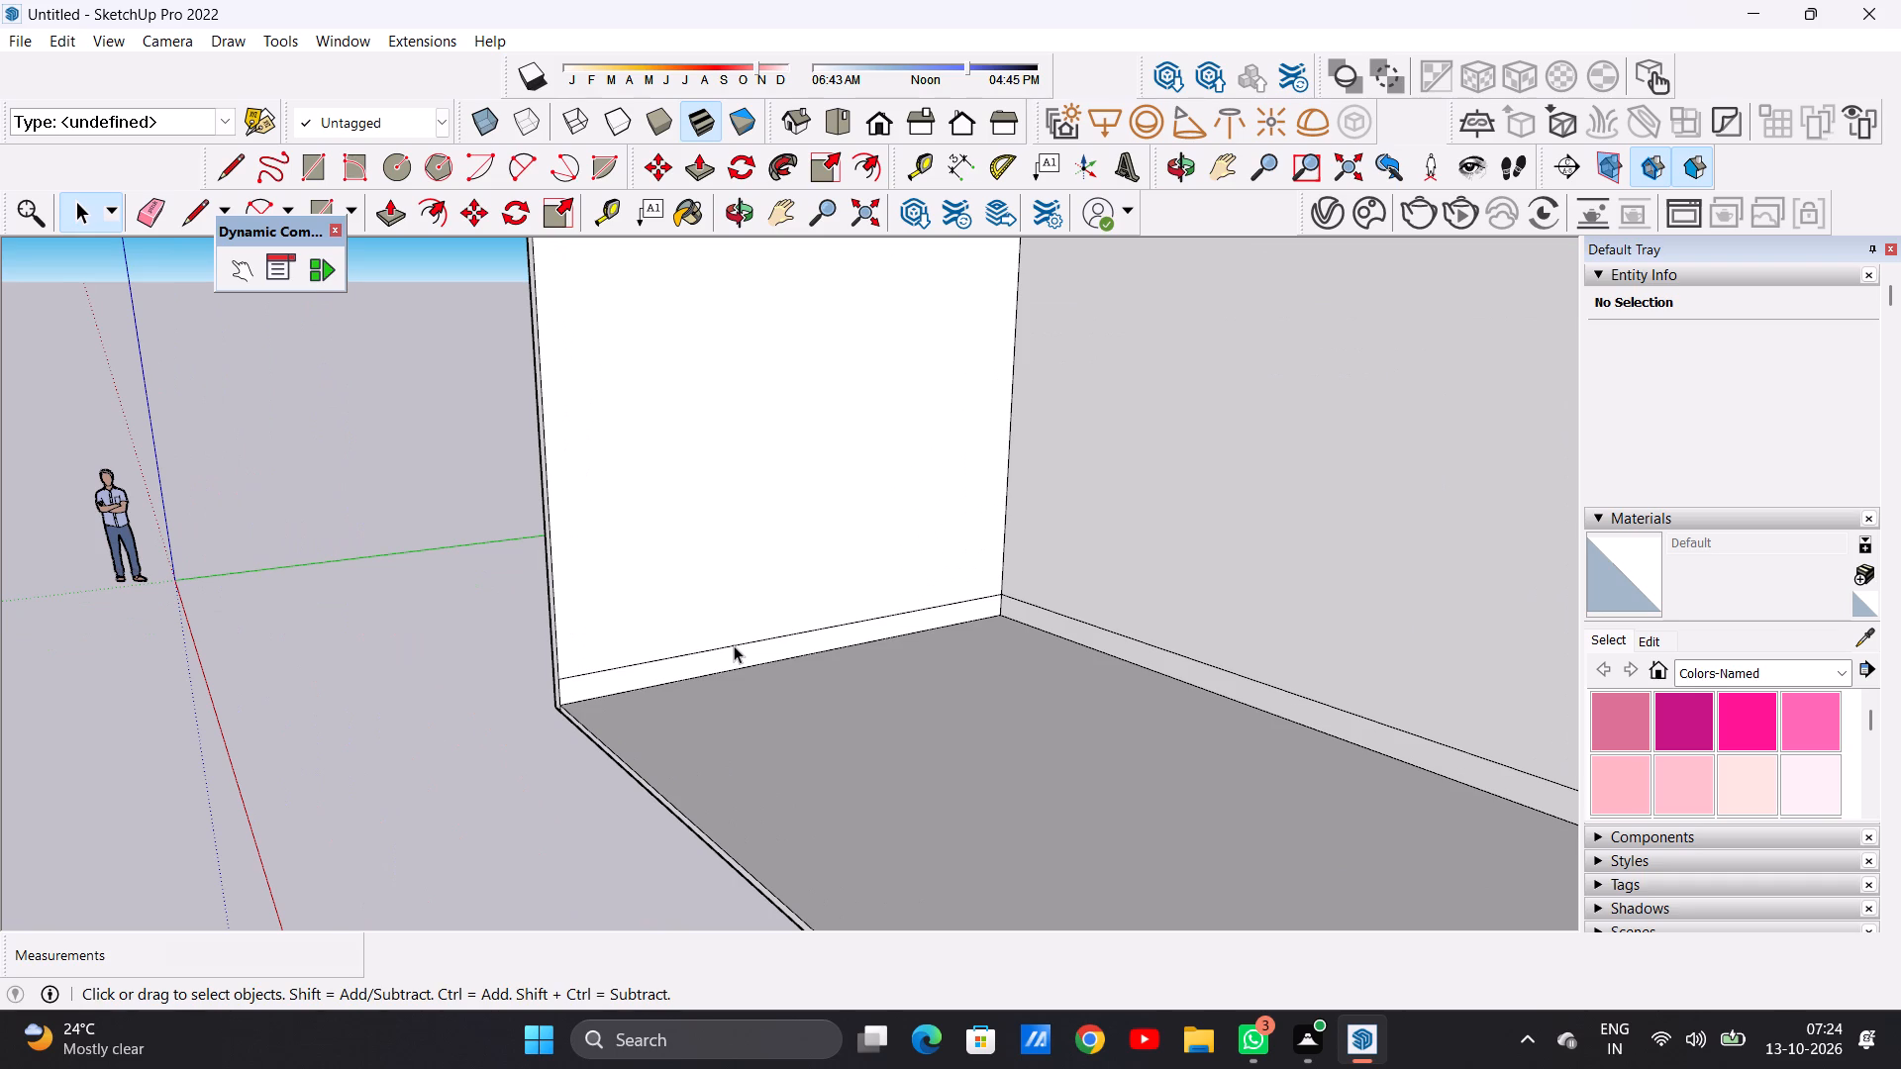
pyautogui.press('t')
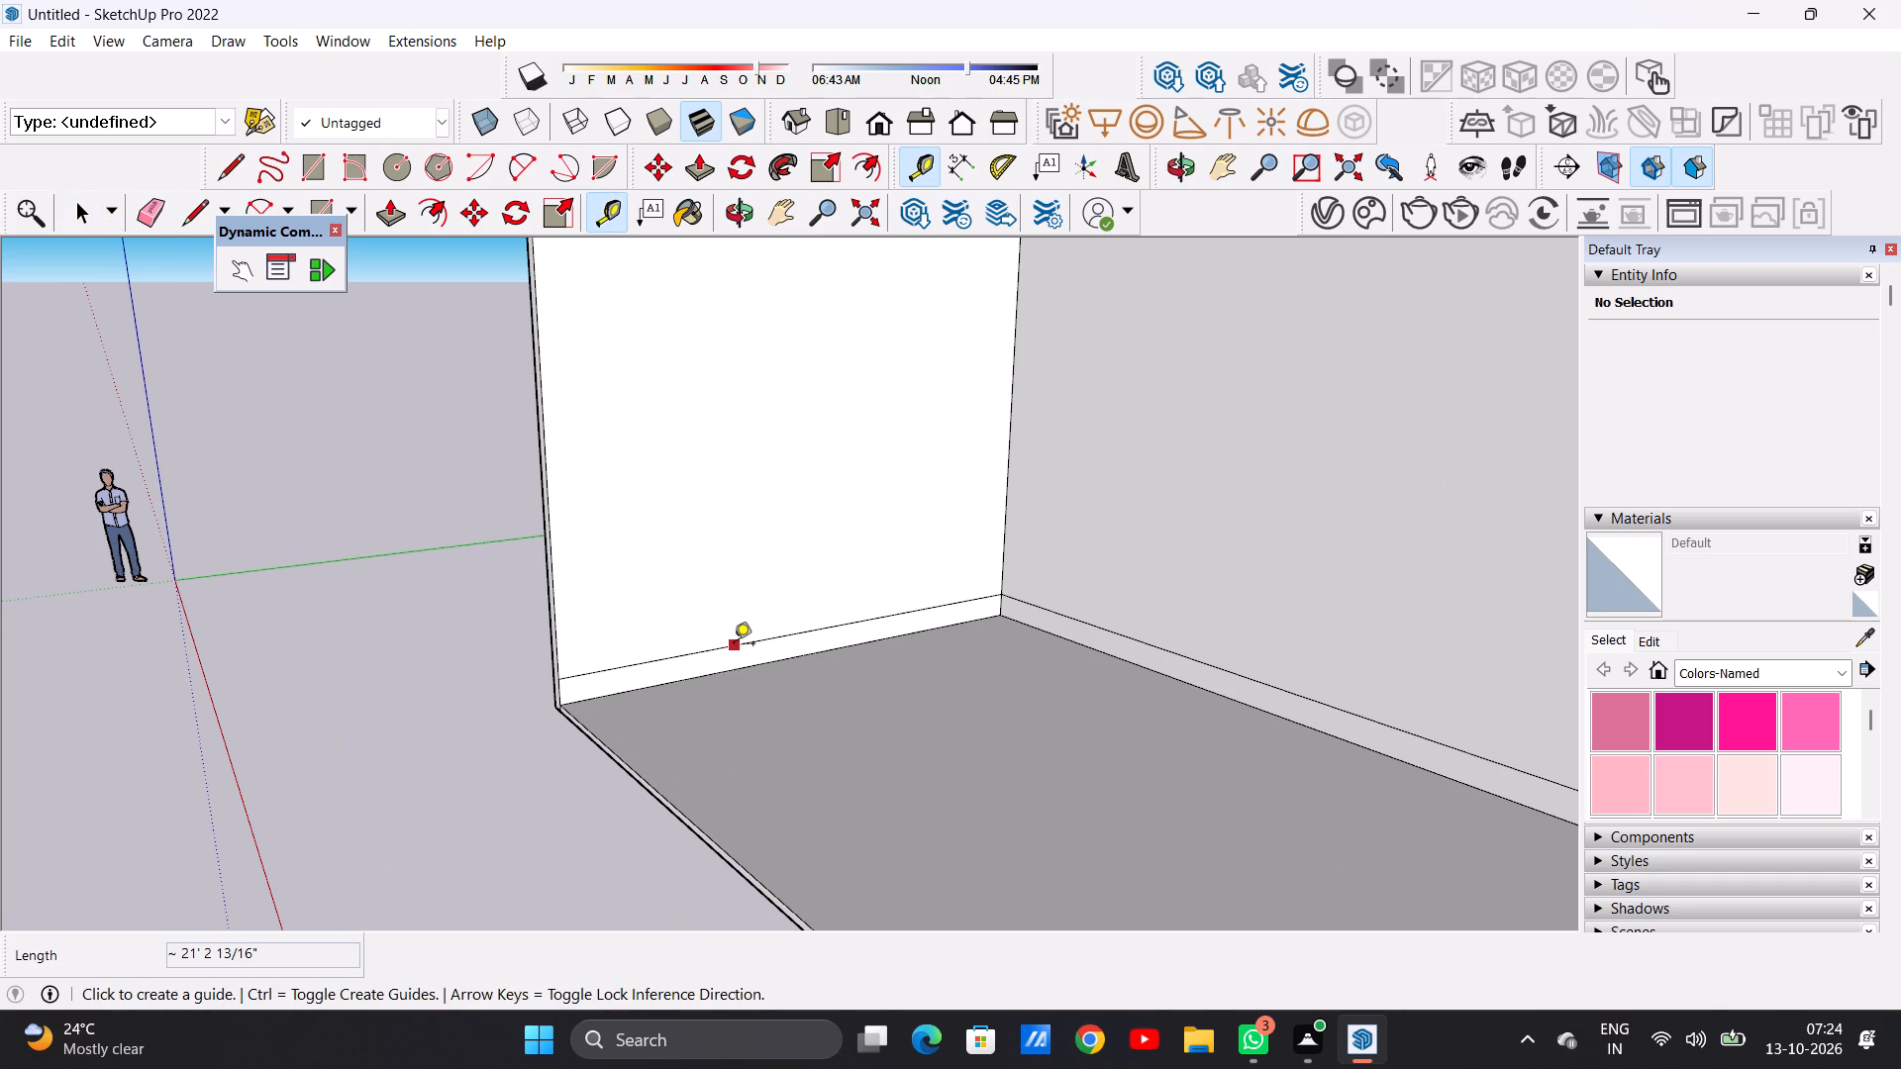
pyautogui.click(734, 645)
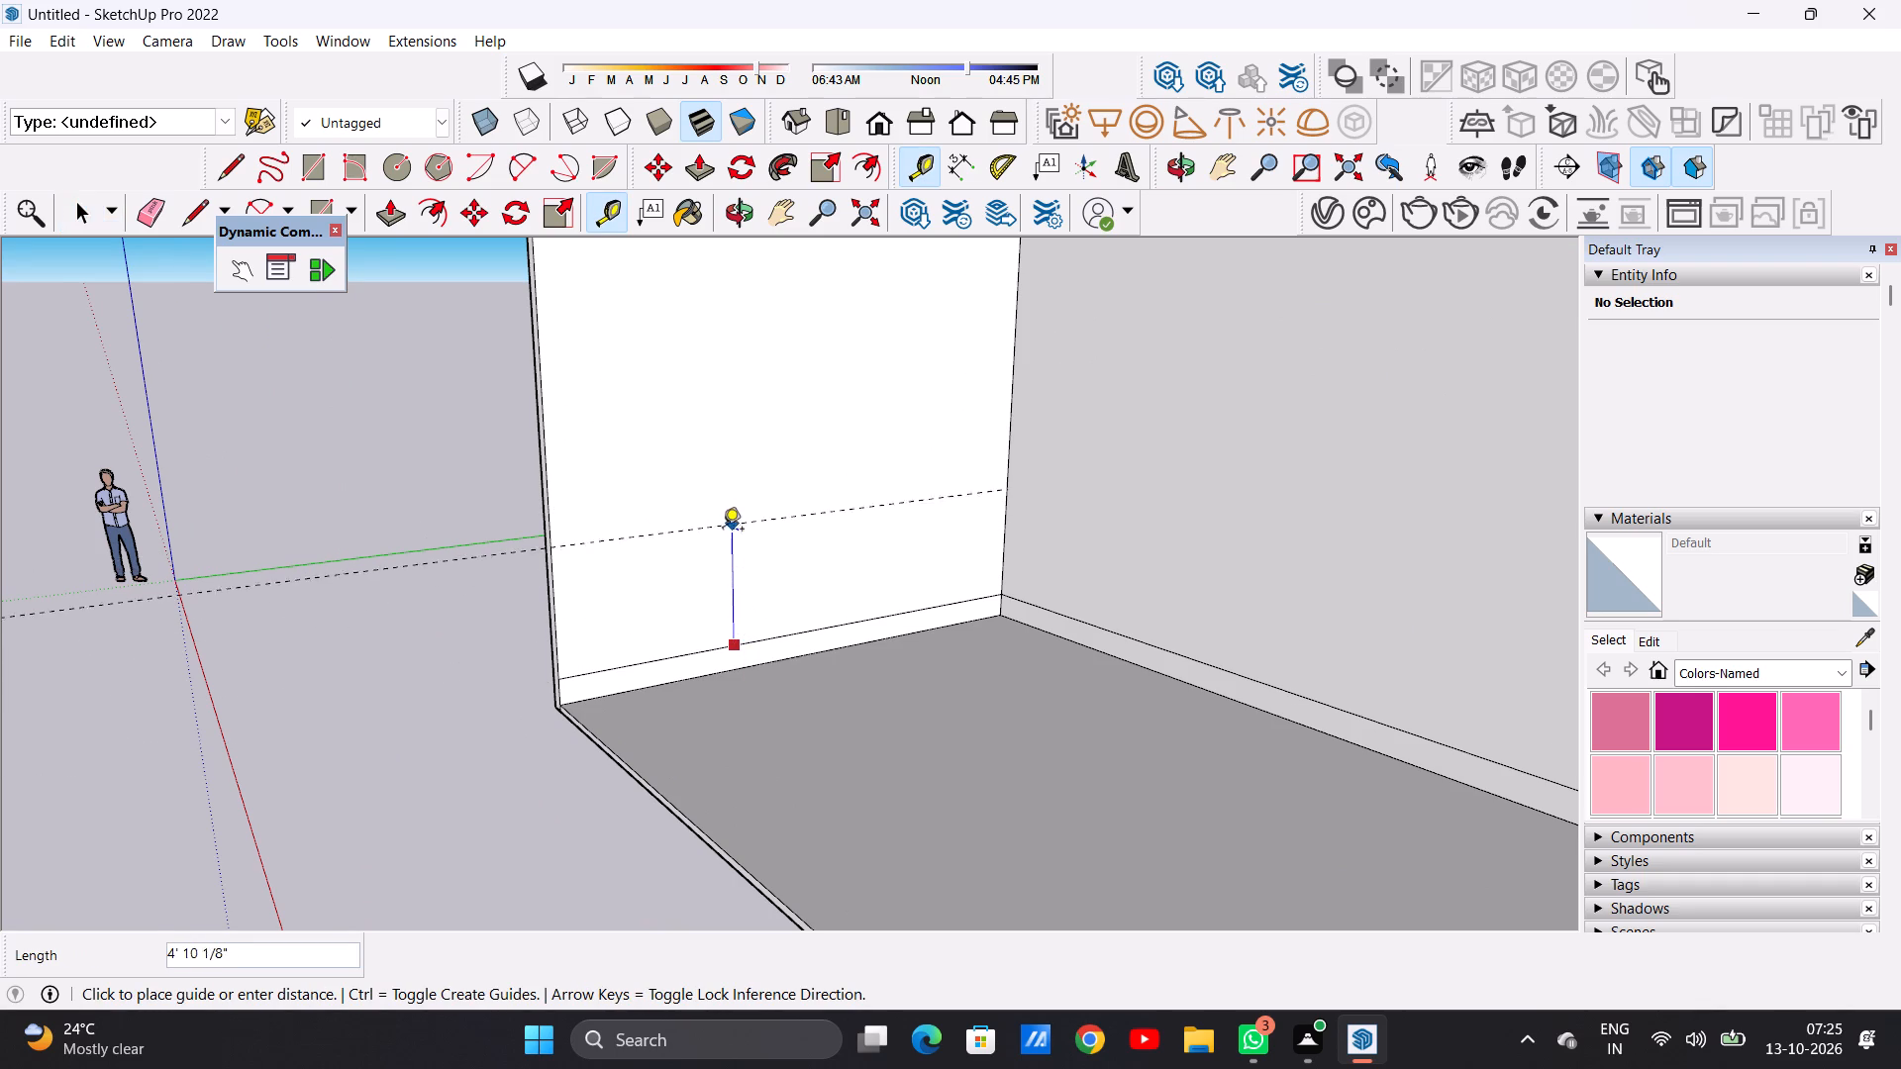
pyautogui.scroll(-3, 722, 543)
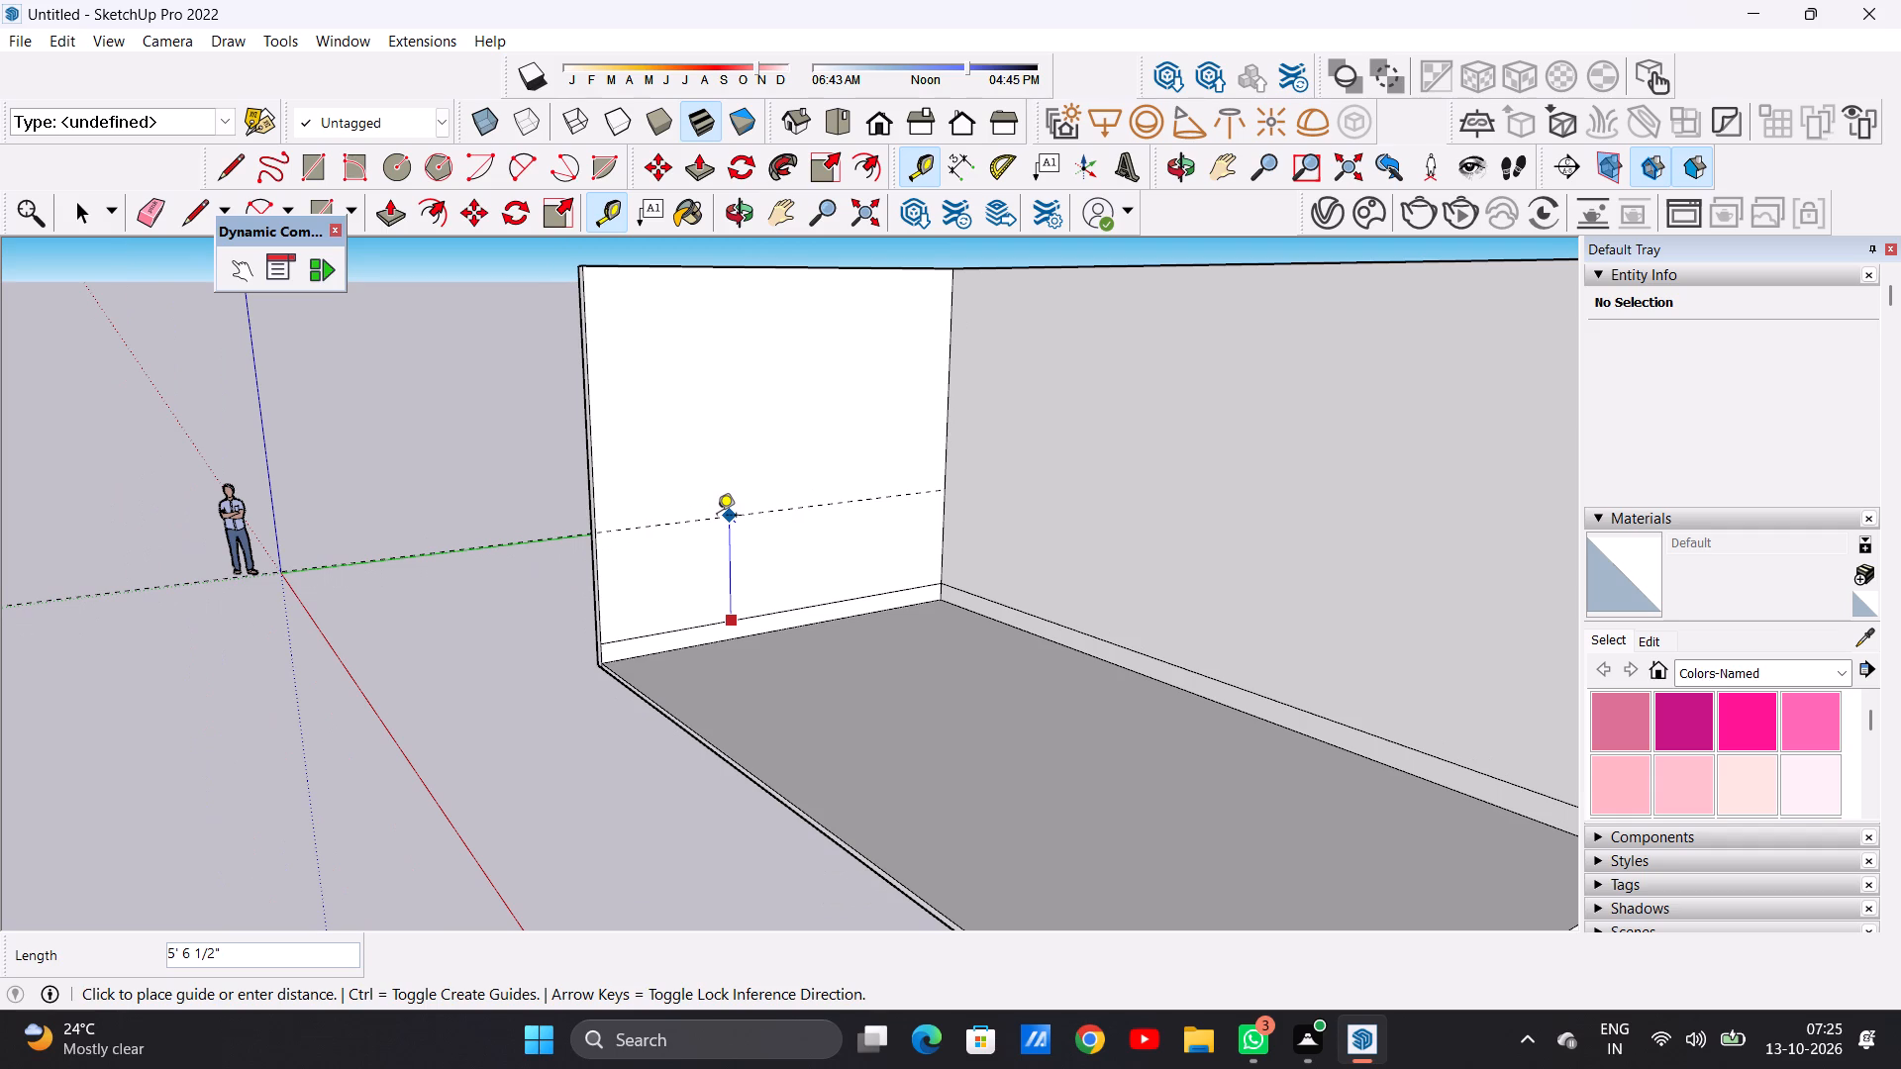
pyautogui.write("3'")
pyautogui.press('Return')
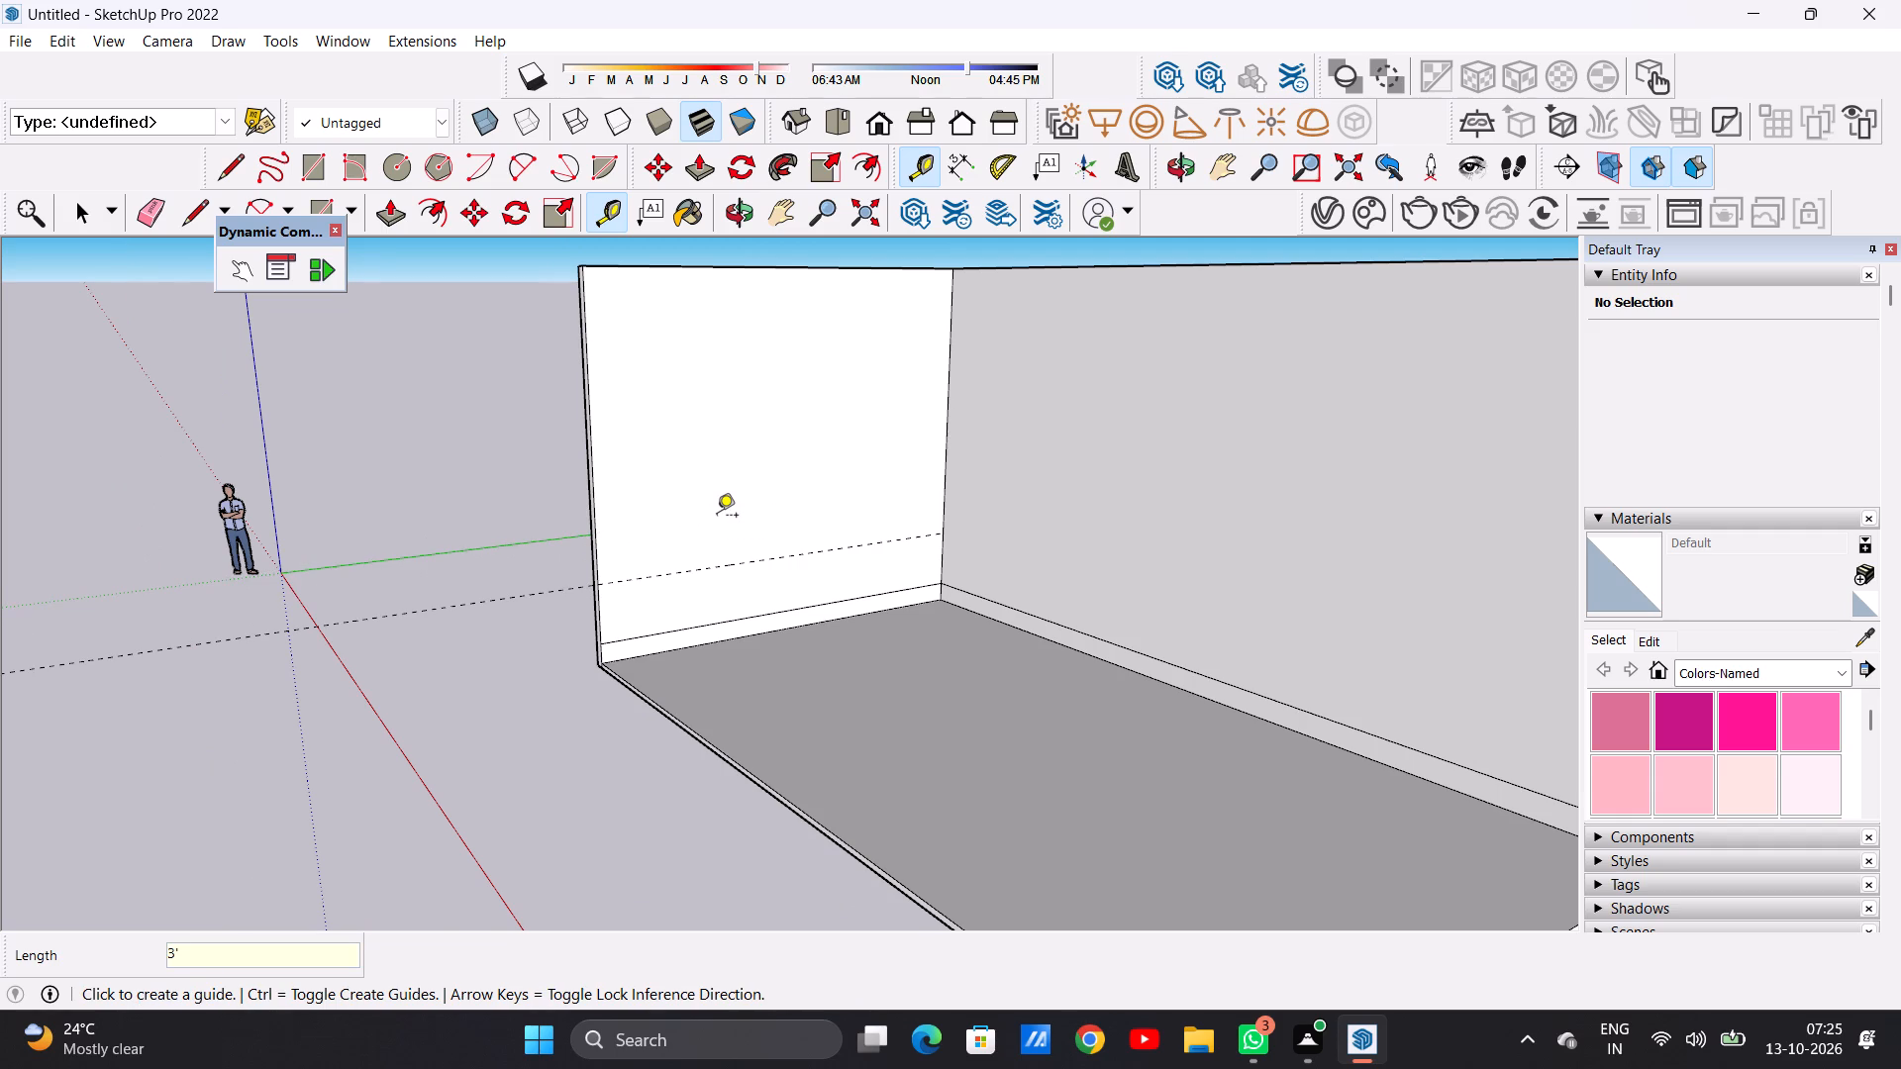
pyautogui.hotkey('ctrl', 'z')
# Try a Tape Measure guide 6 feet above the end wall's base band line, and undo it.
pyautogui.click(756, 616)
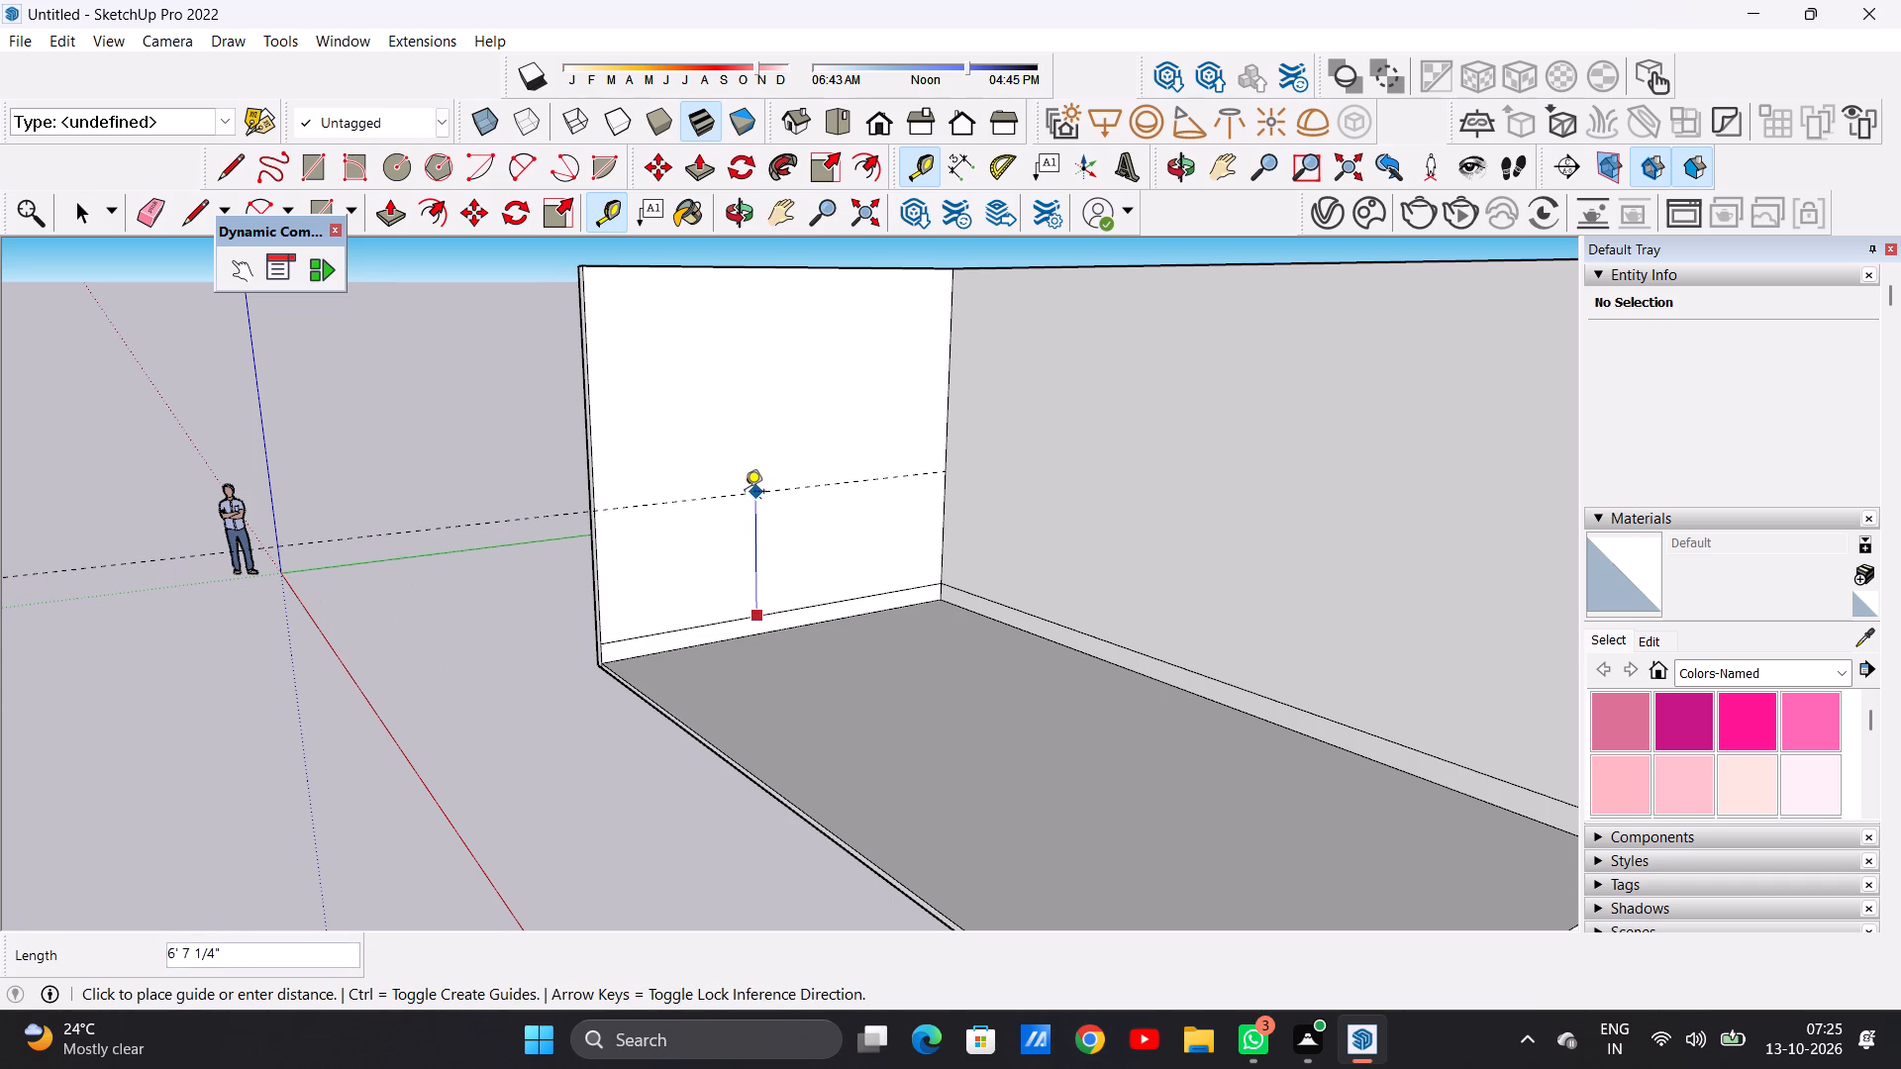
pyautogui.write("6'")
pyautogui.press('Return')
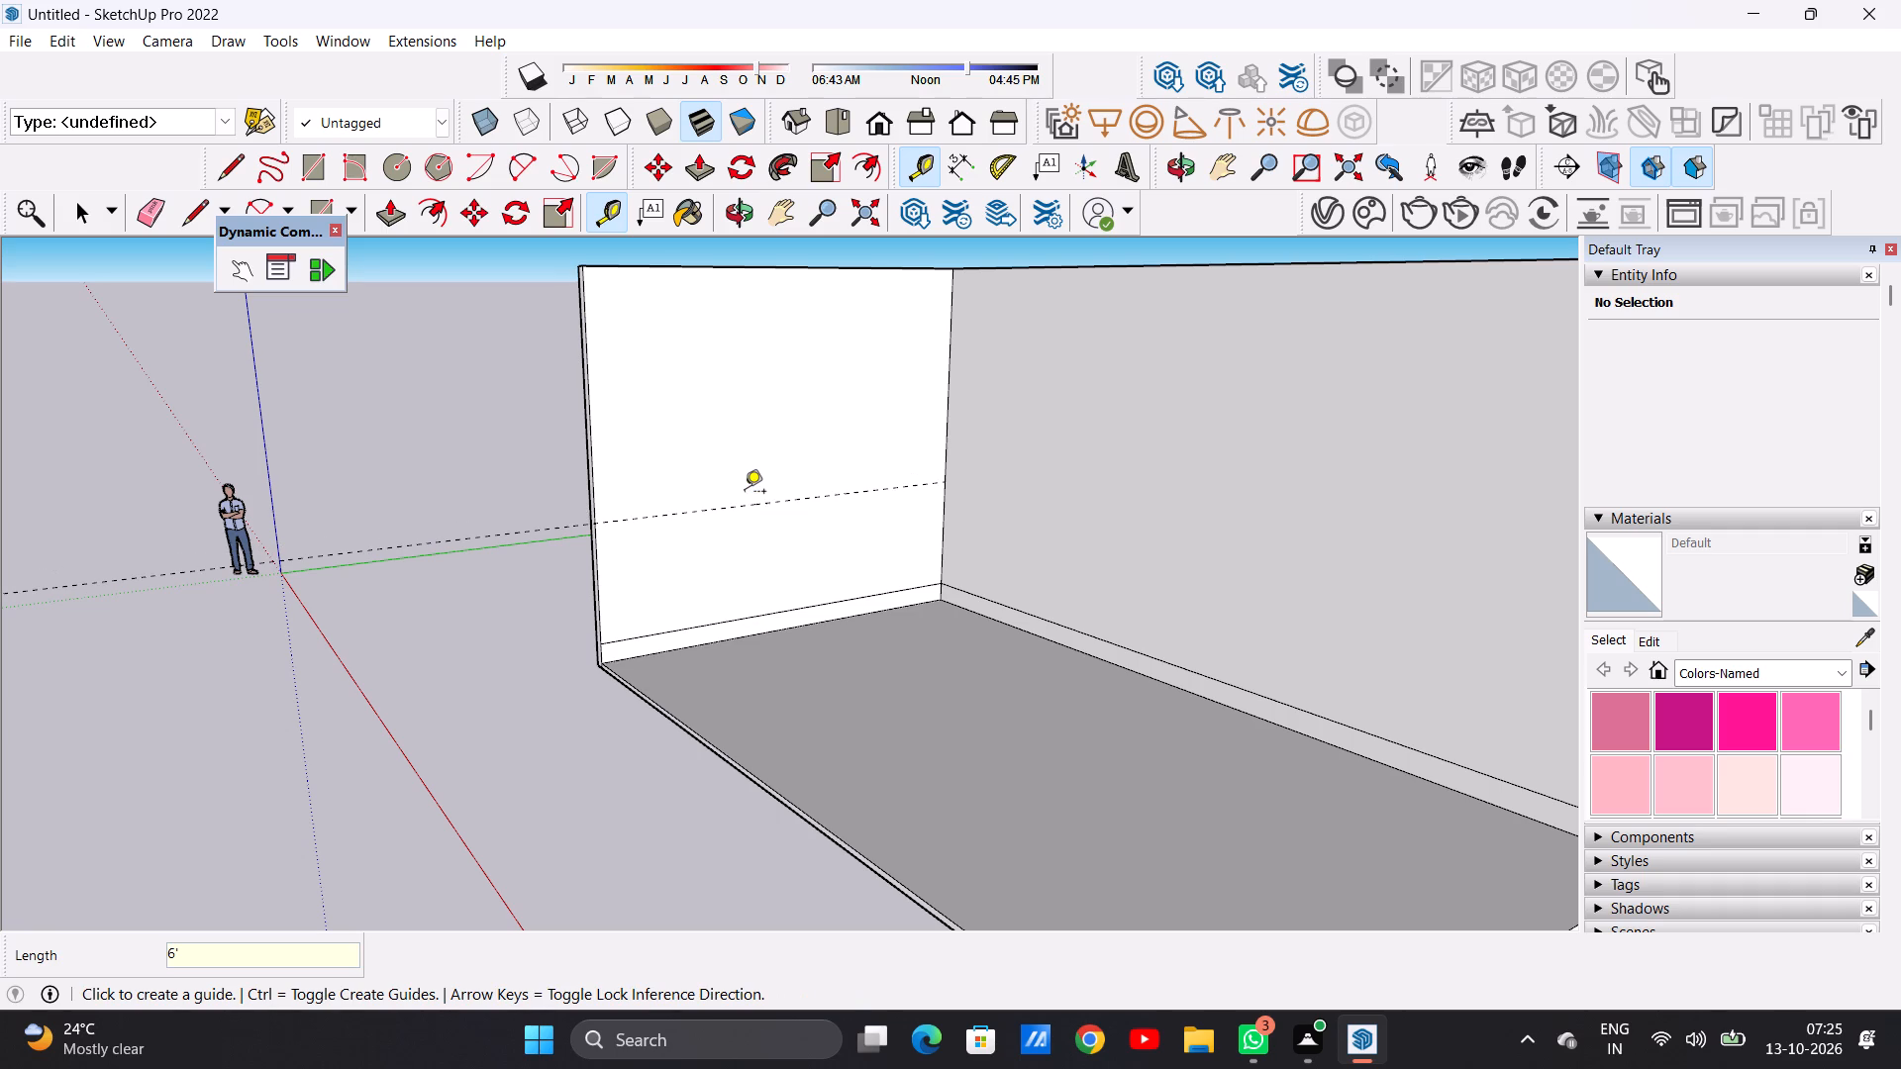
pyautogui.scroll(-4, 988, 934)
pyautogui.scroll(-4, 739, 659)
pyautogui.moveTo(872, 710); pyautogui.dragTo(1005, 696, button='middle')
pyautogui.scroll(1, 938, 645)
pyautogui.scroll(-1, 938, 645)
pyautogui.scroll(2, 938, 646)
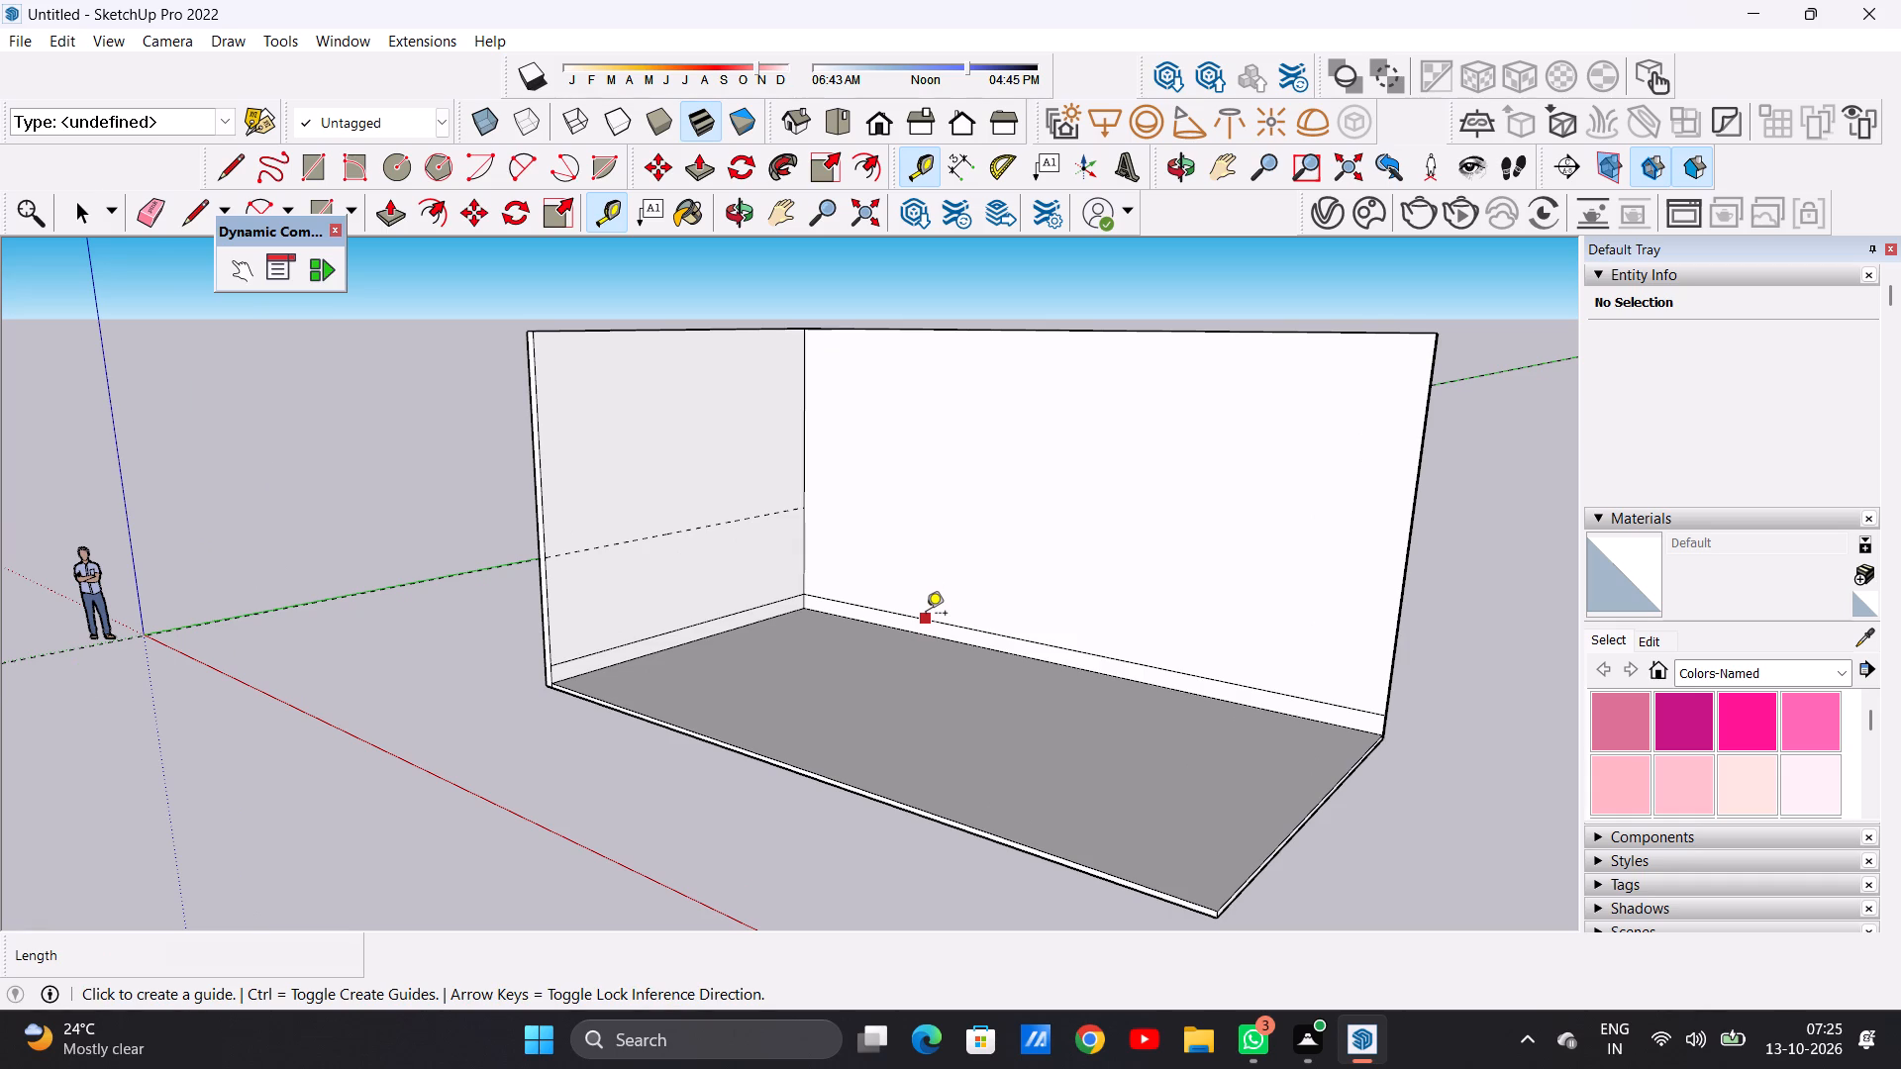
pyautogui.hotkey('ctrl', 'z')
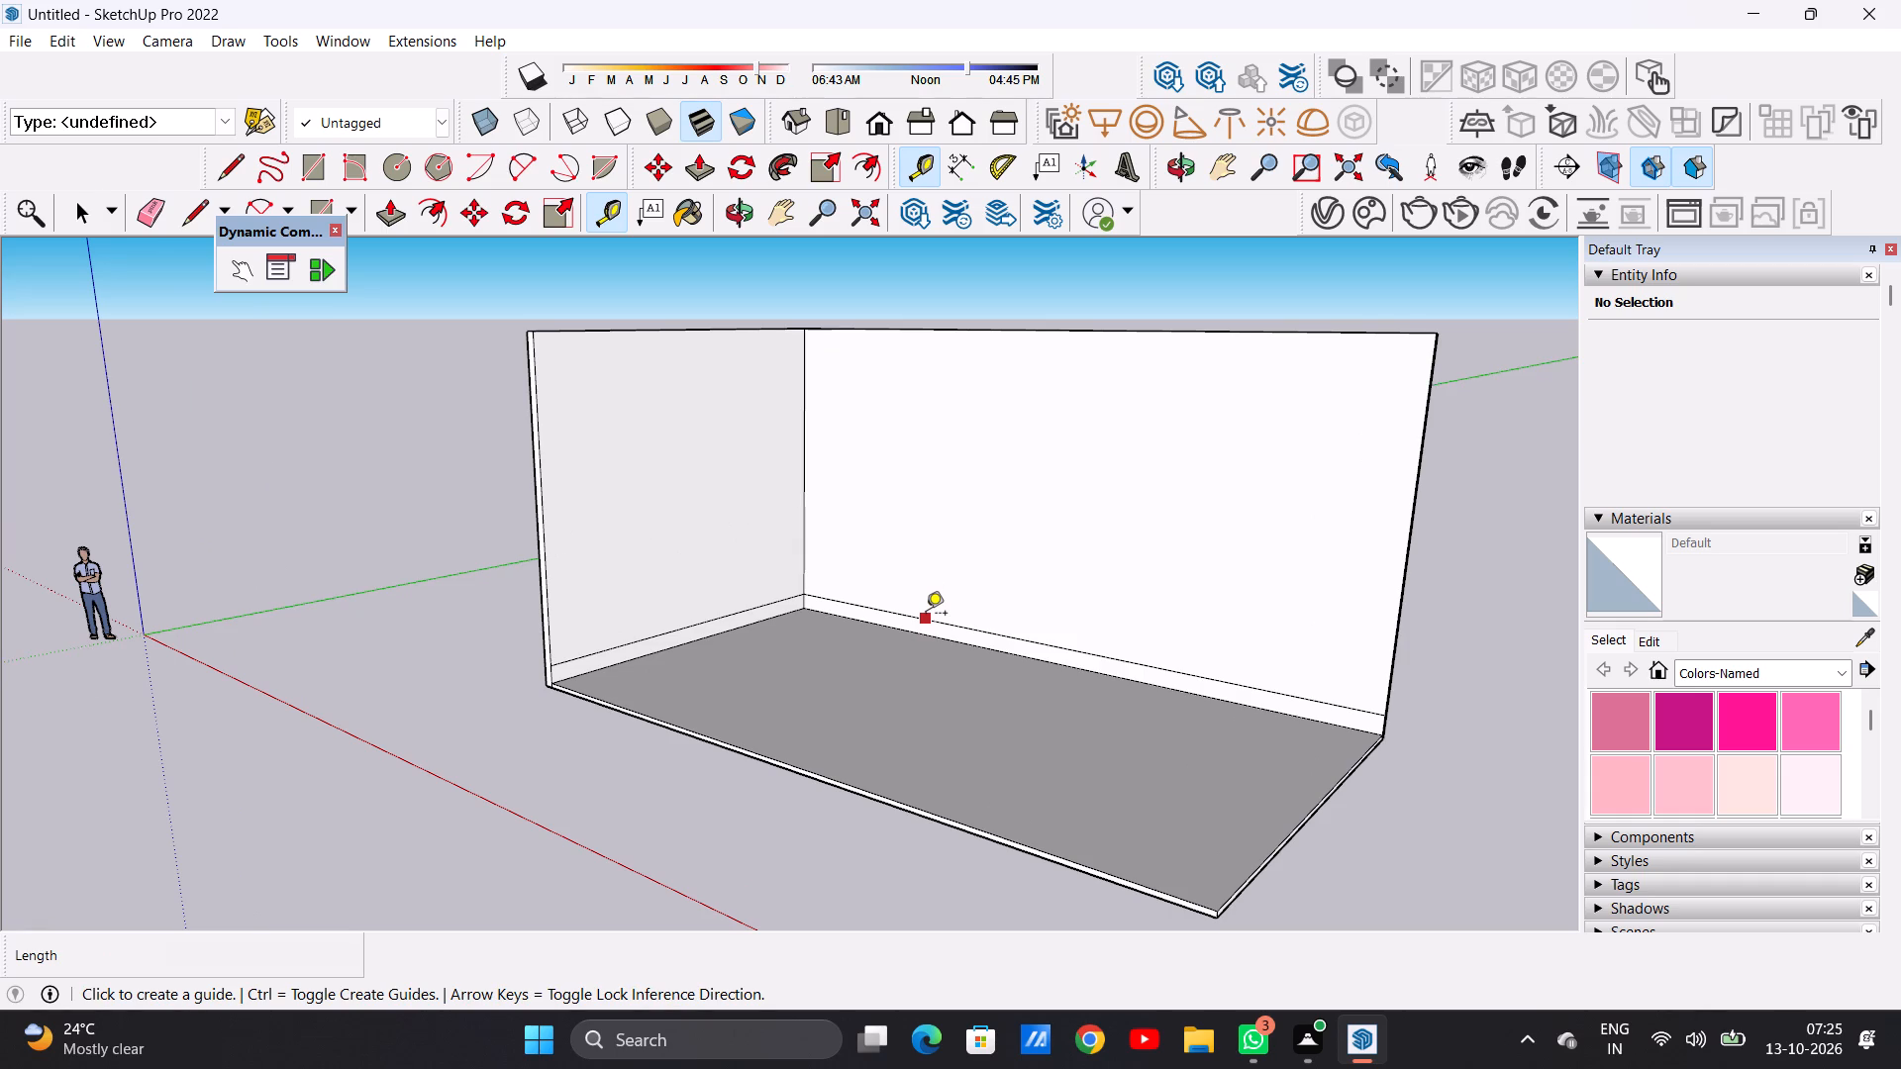
# Place Tape Measure guides 4 feet above the base band lines on the back wall and the end wall.
pyautogui.click(926, 615)
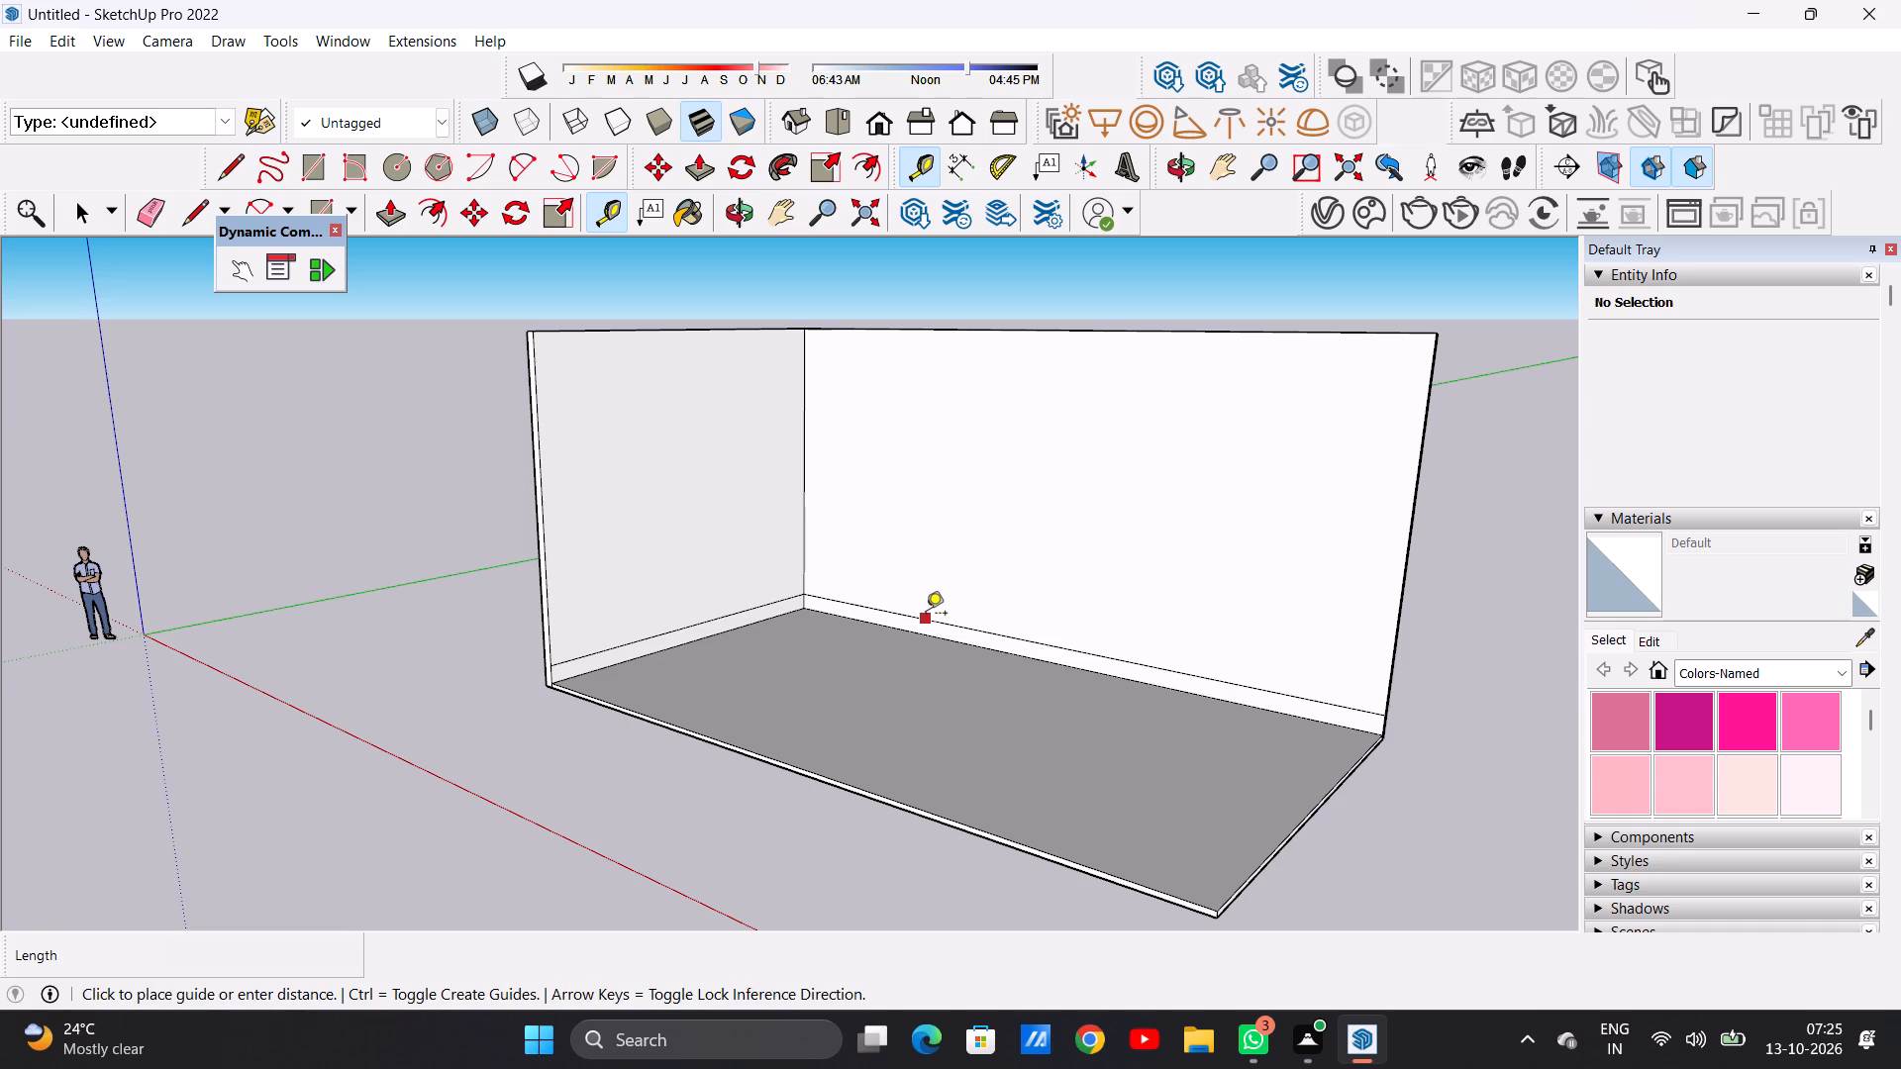
pyautogui.write("4'")
pyautogui.press('Return')
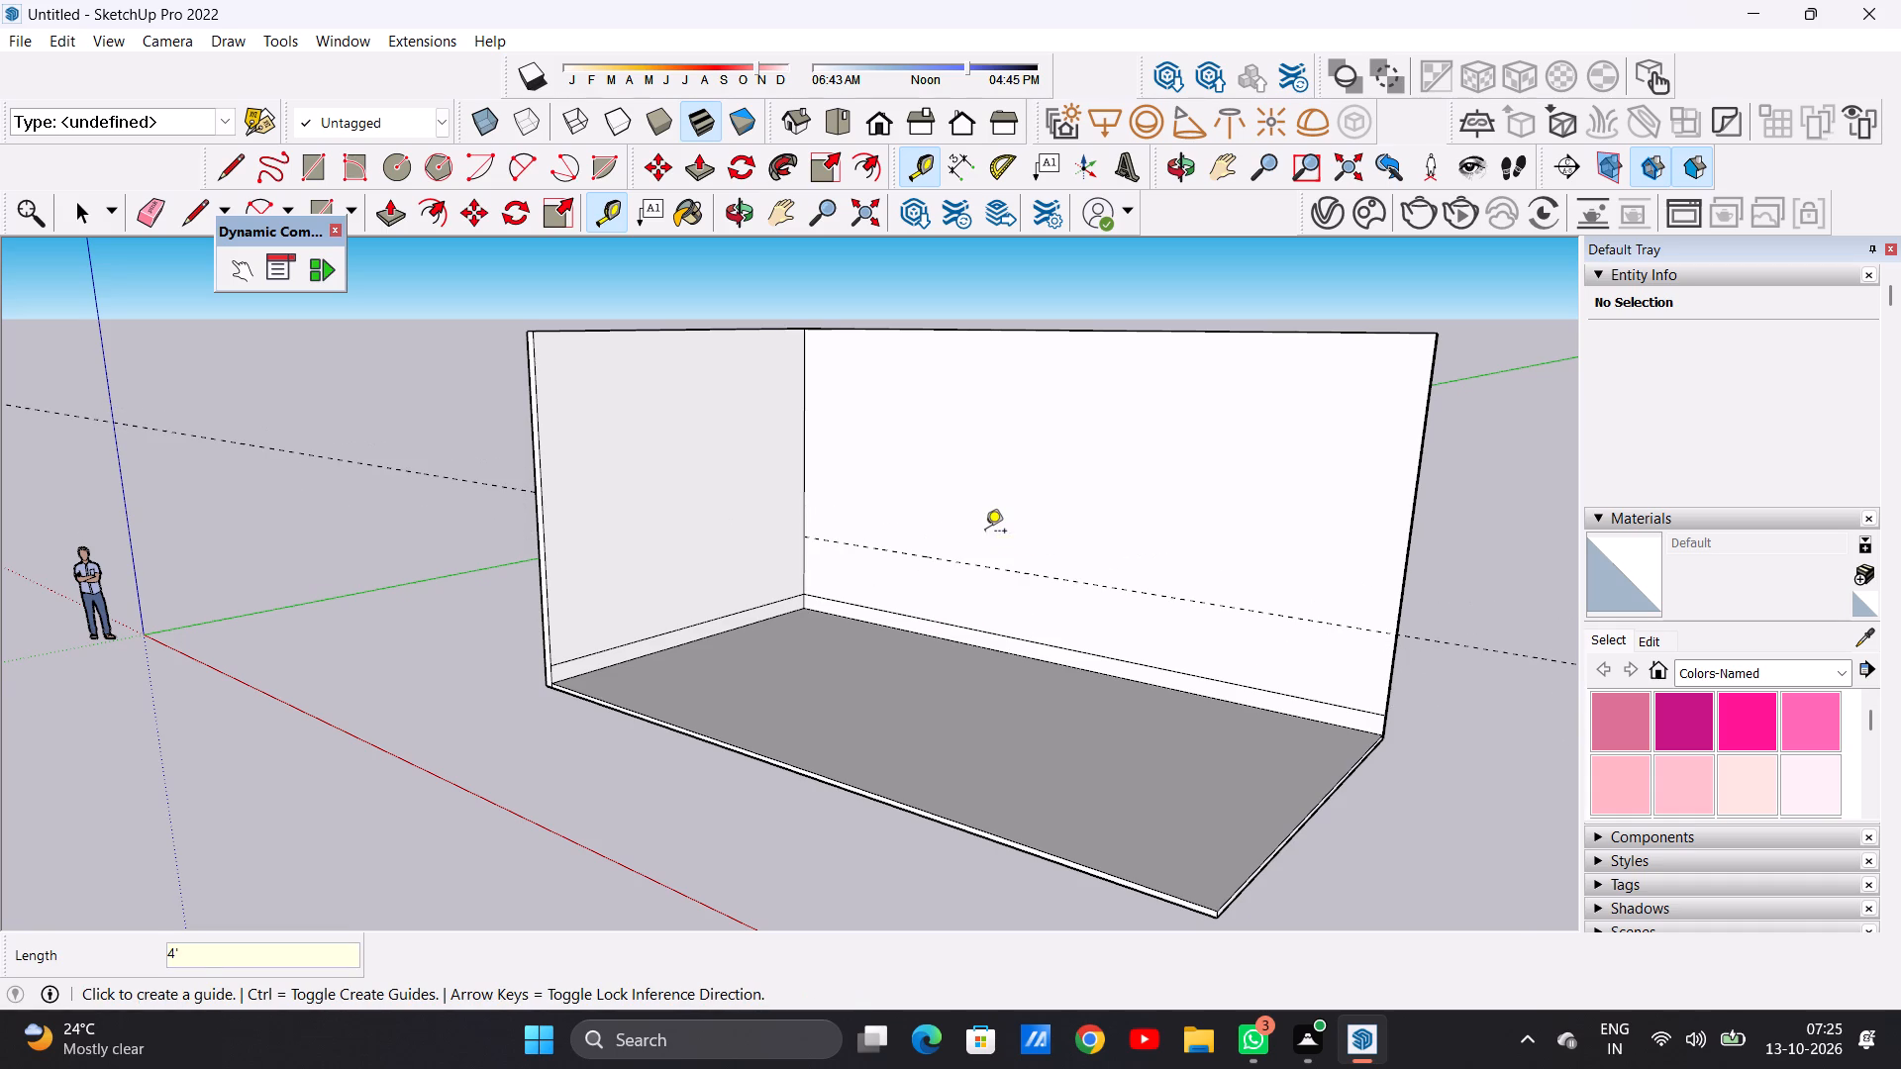
pyautogui.click(656, 635)
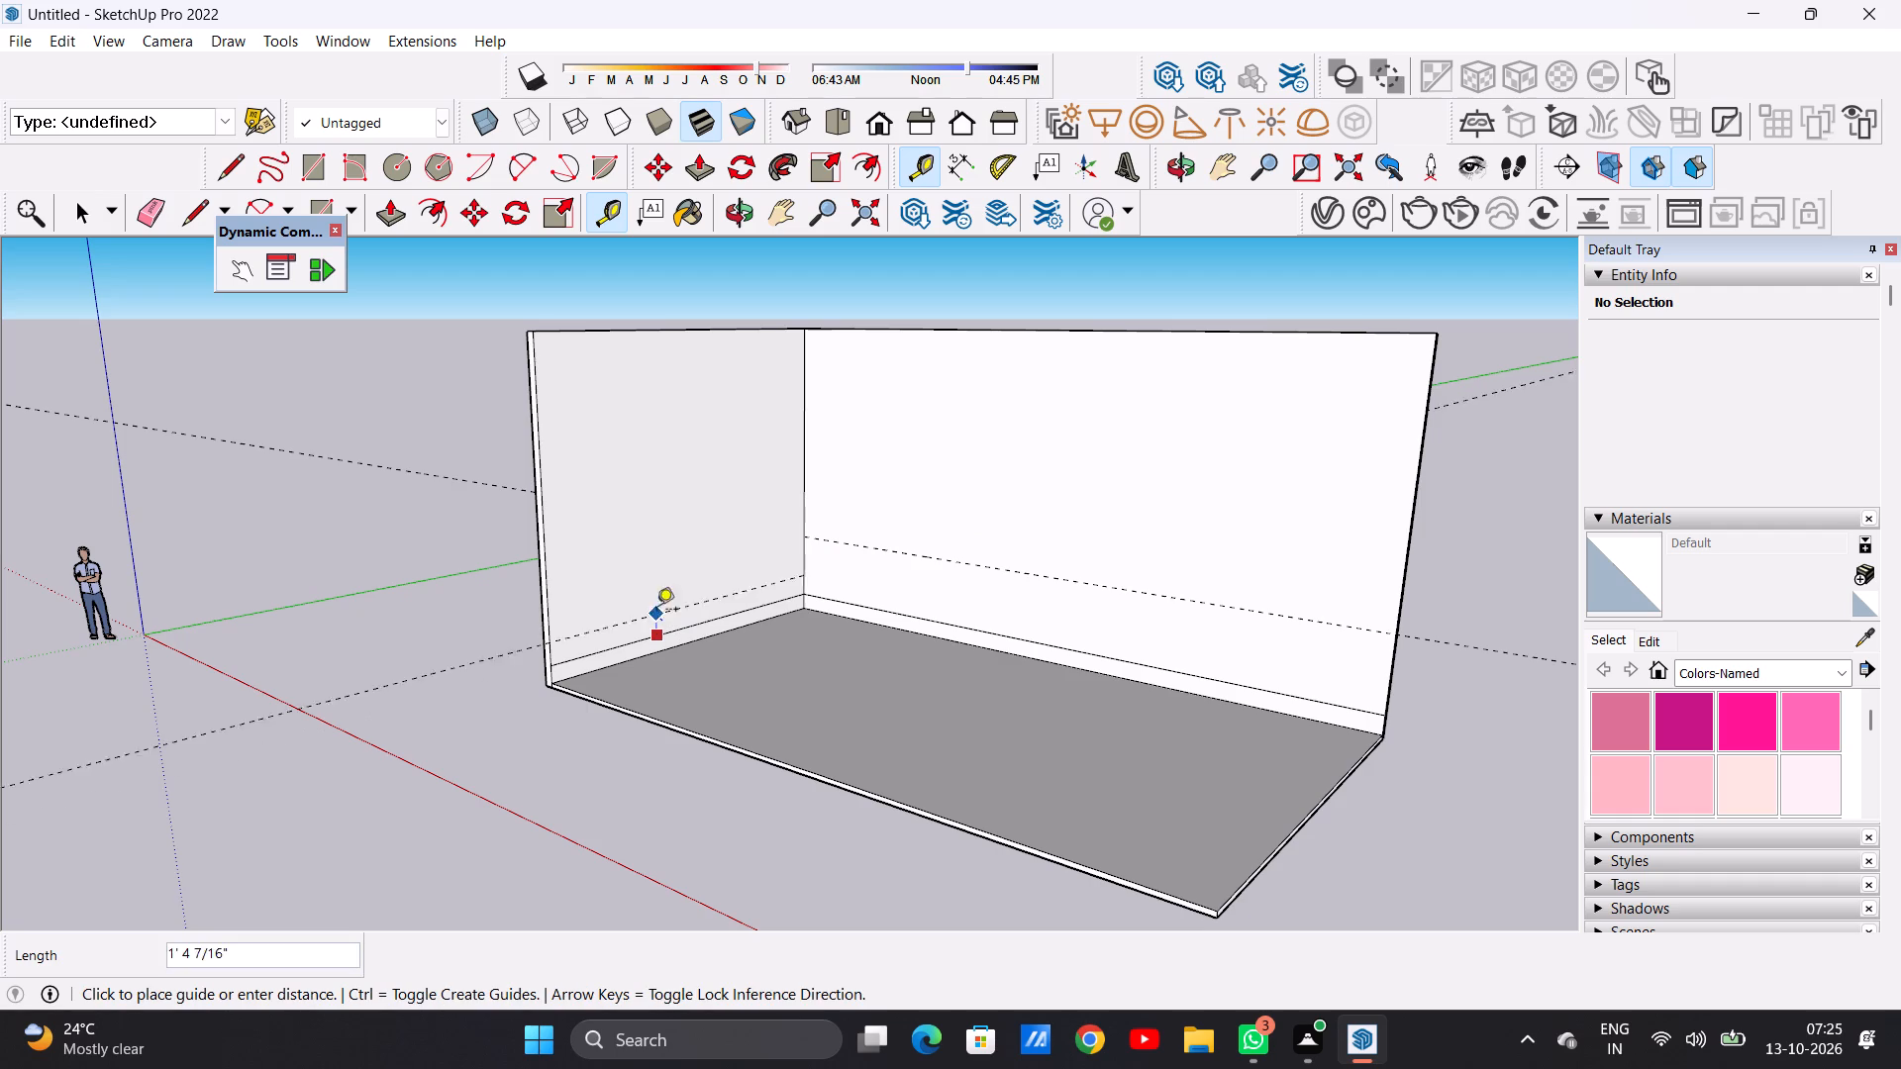
pyautogui.write("4'")
pyautogui.press('Return')
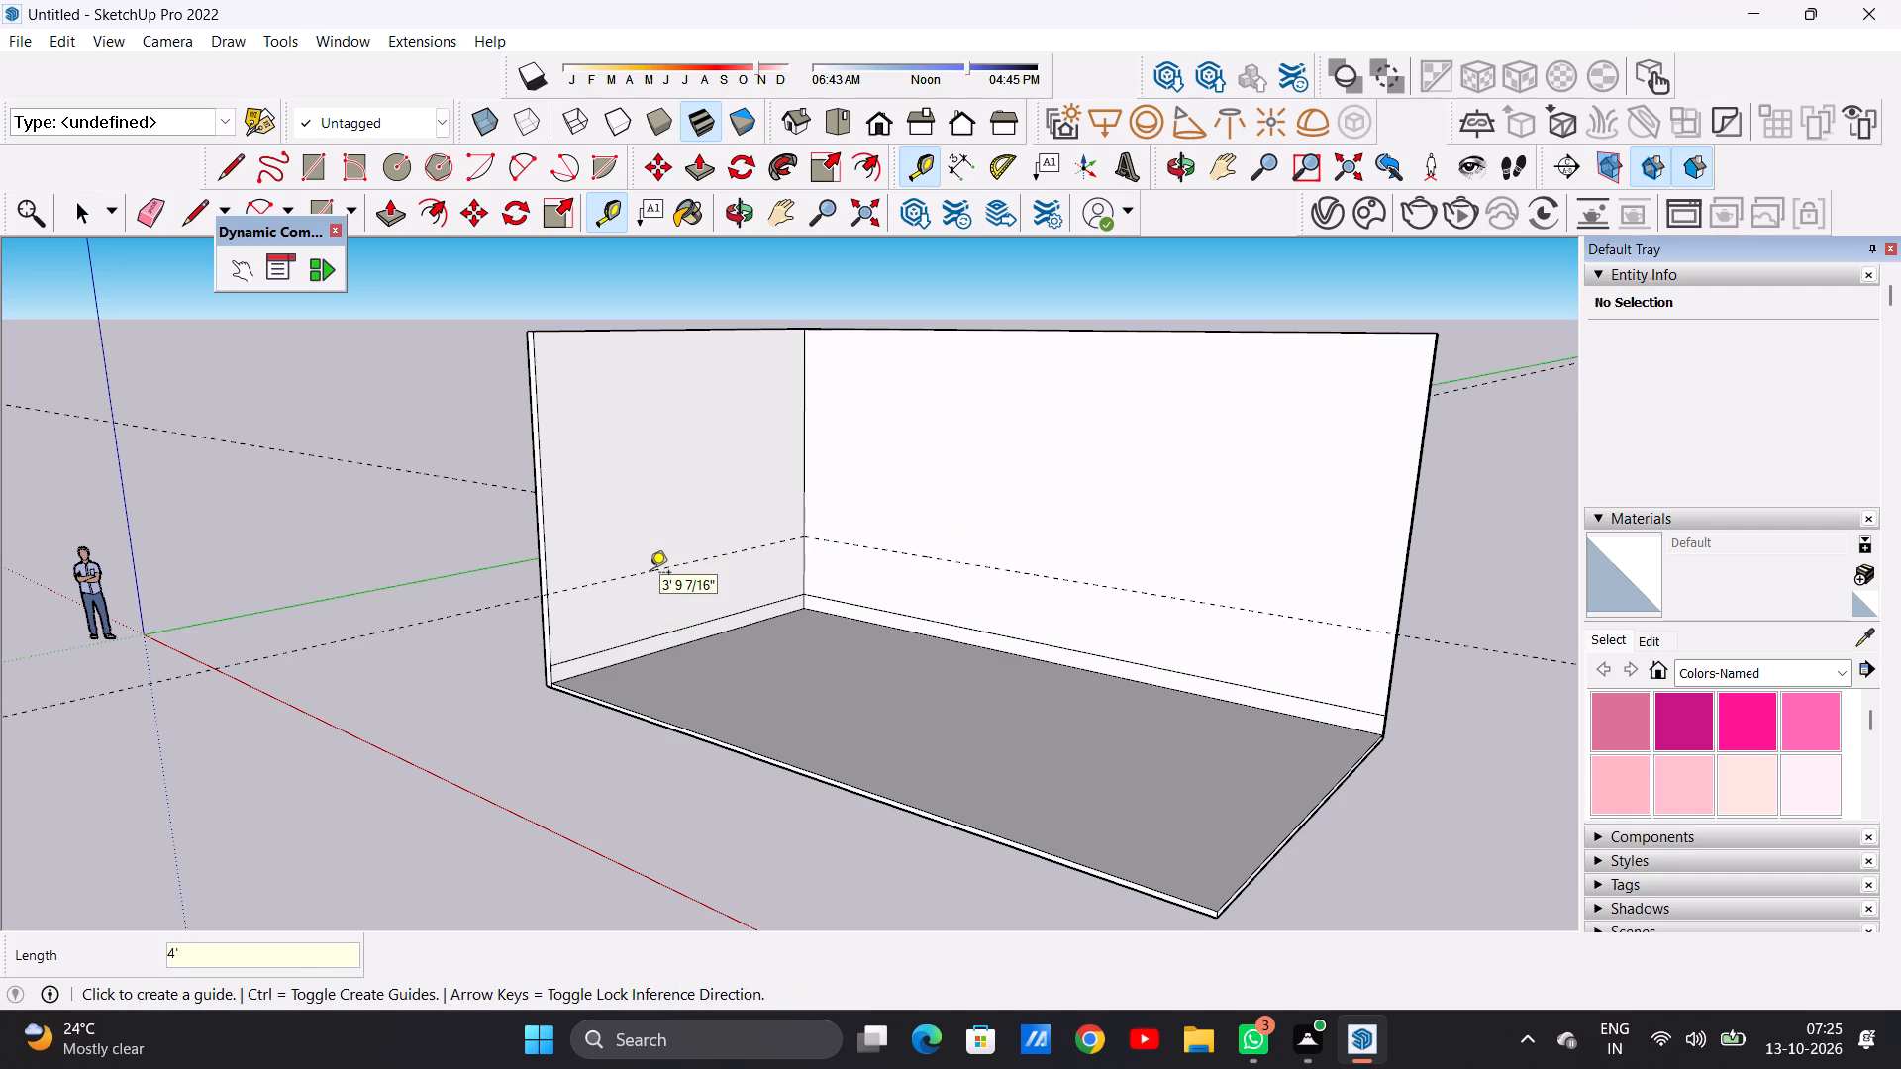
pyautogui.press('space')
# Draw lines along both 4-foot guides, about 21' 3" across the end wall and 36' 2" across the back wall, meeting at the inner corner.
pyautogui.write('L')
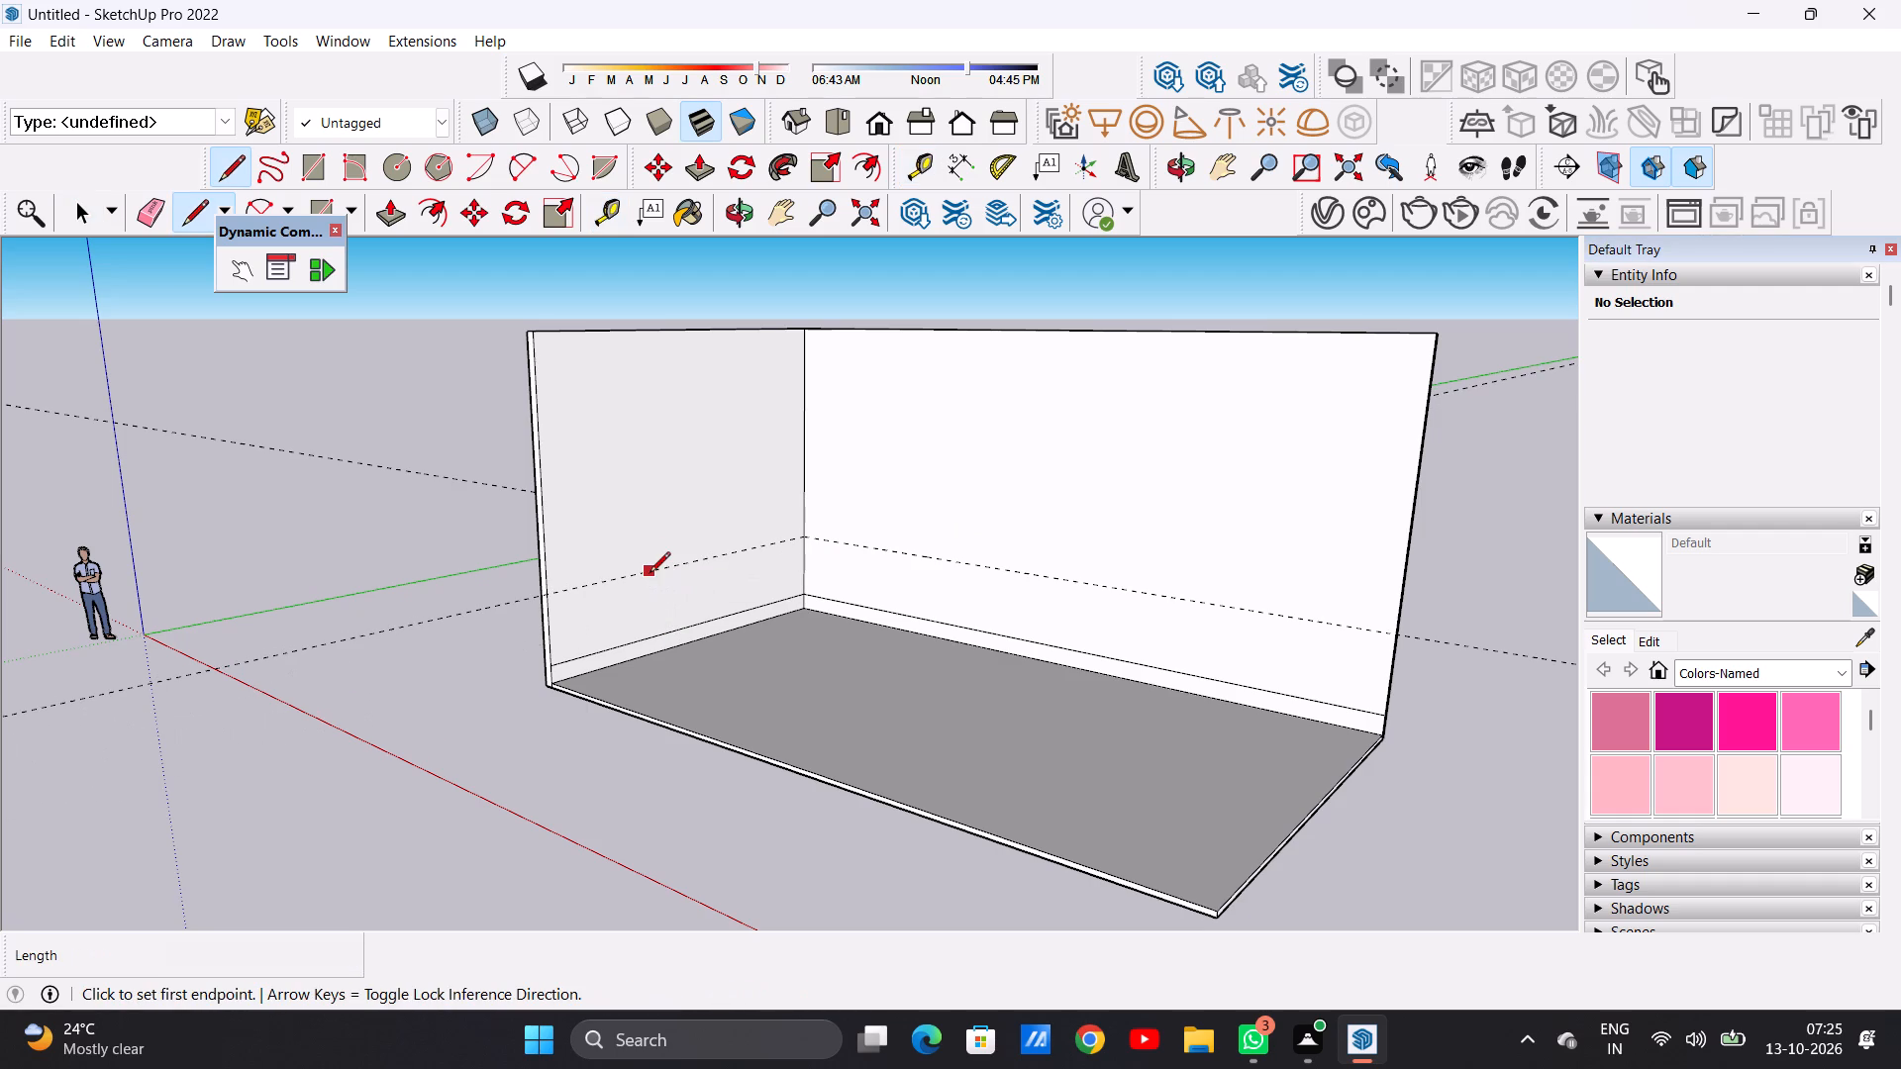
pyautogui.scroll(4, 670, 608)
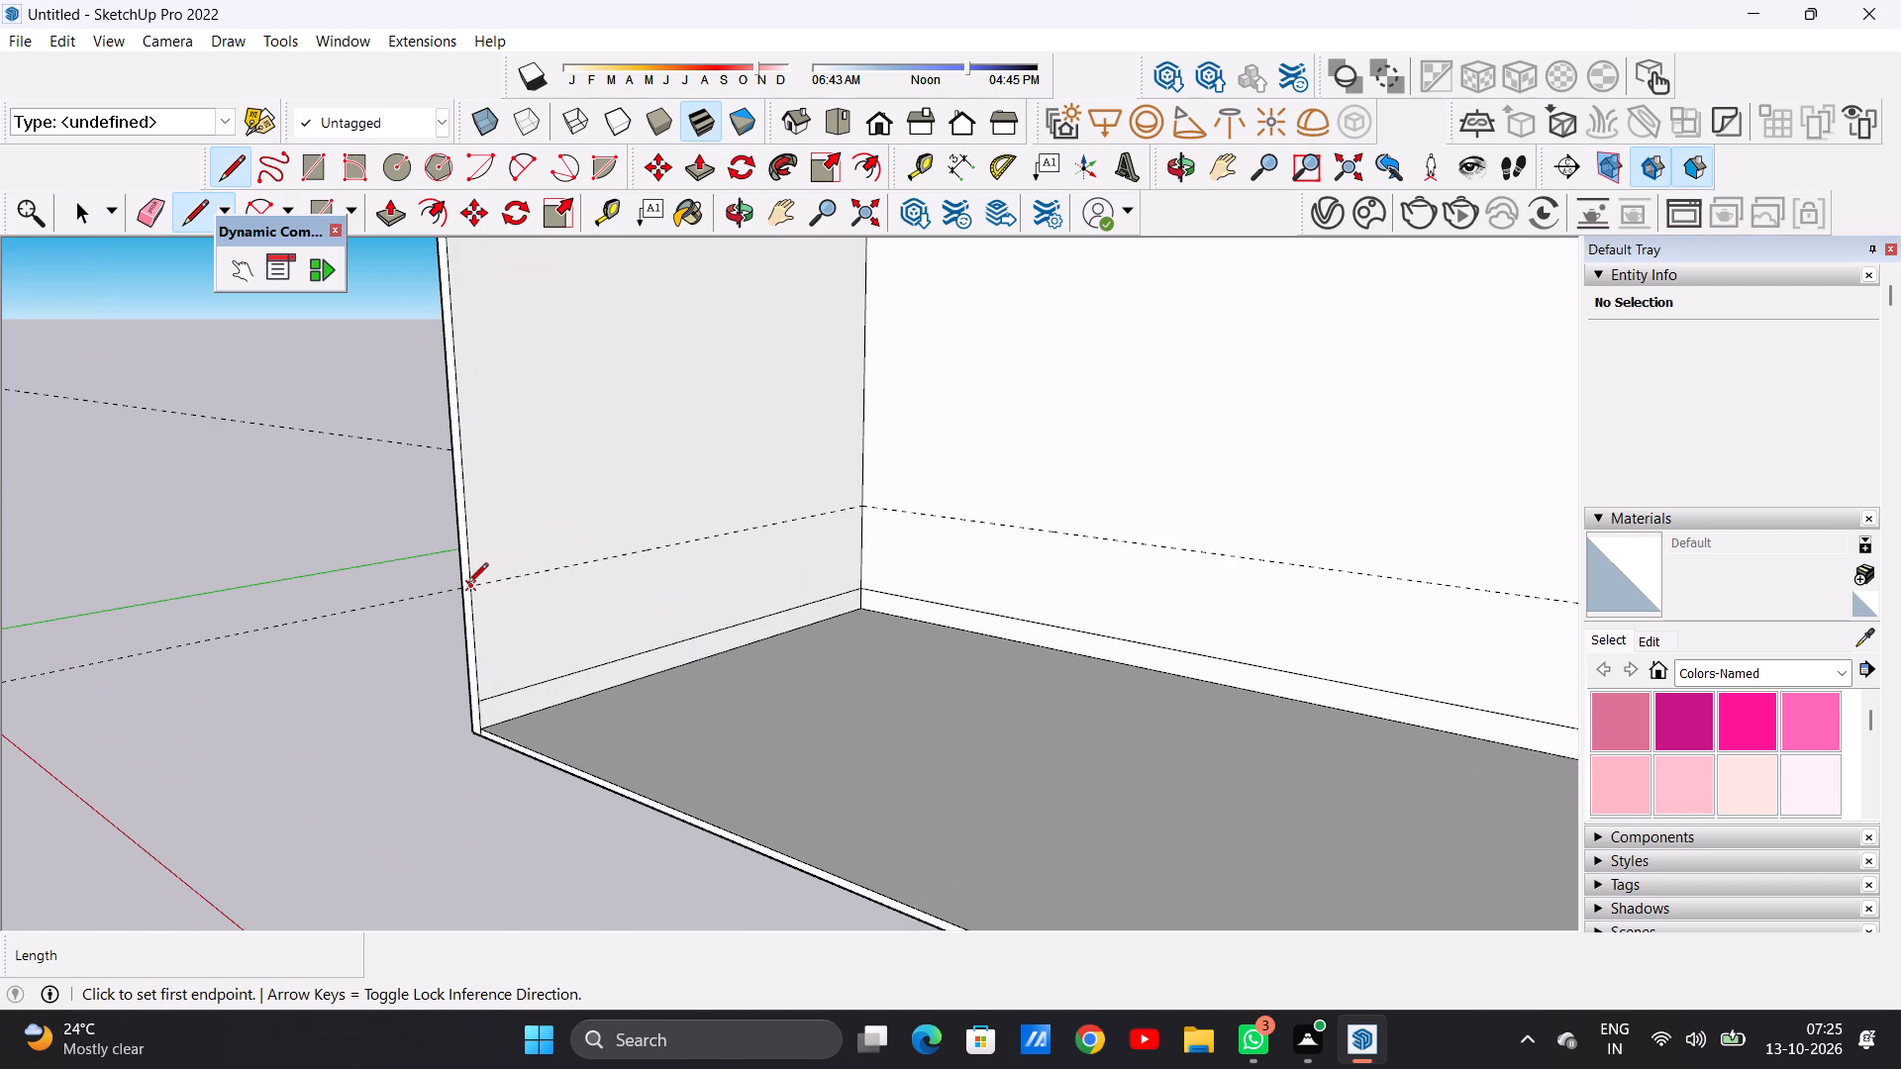
pyautogui.click(466, 585)
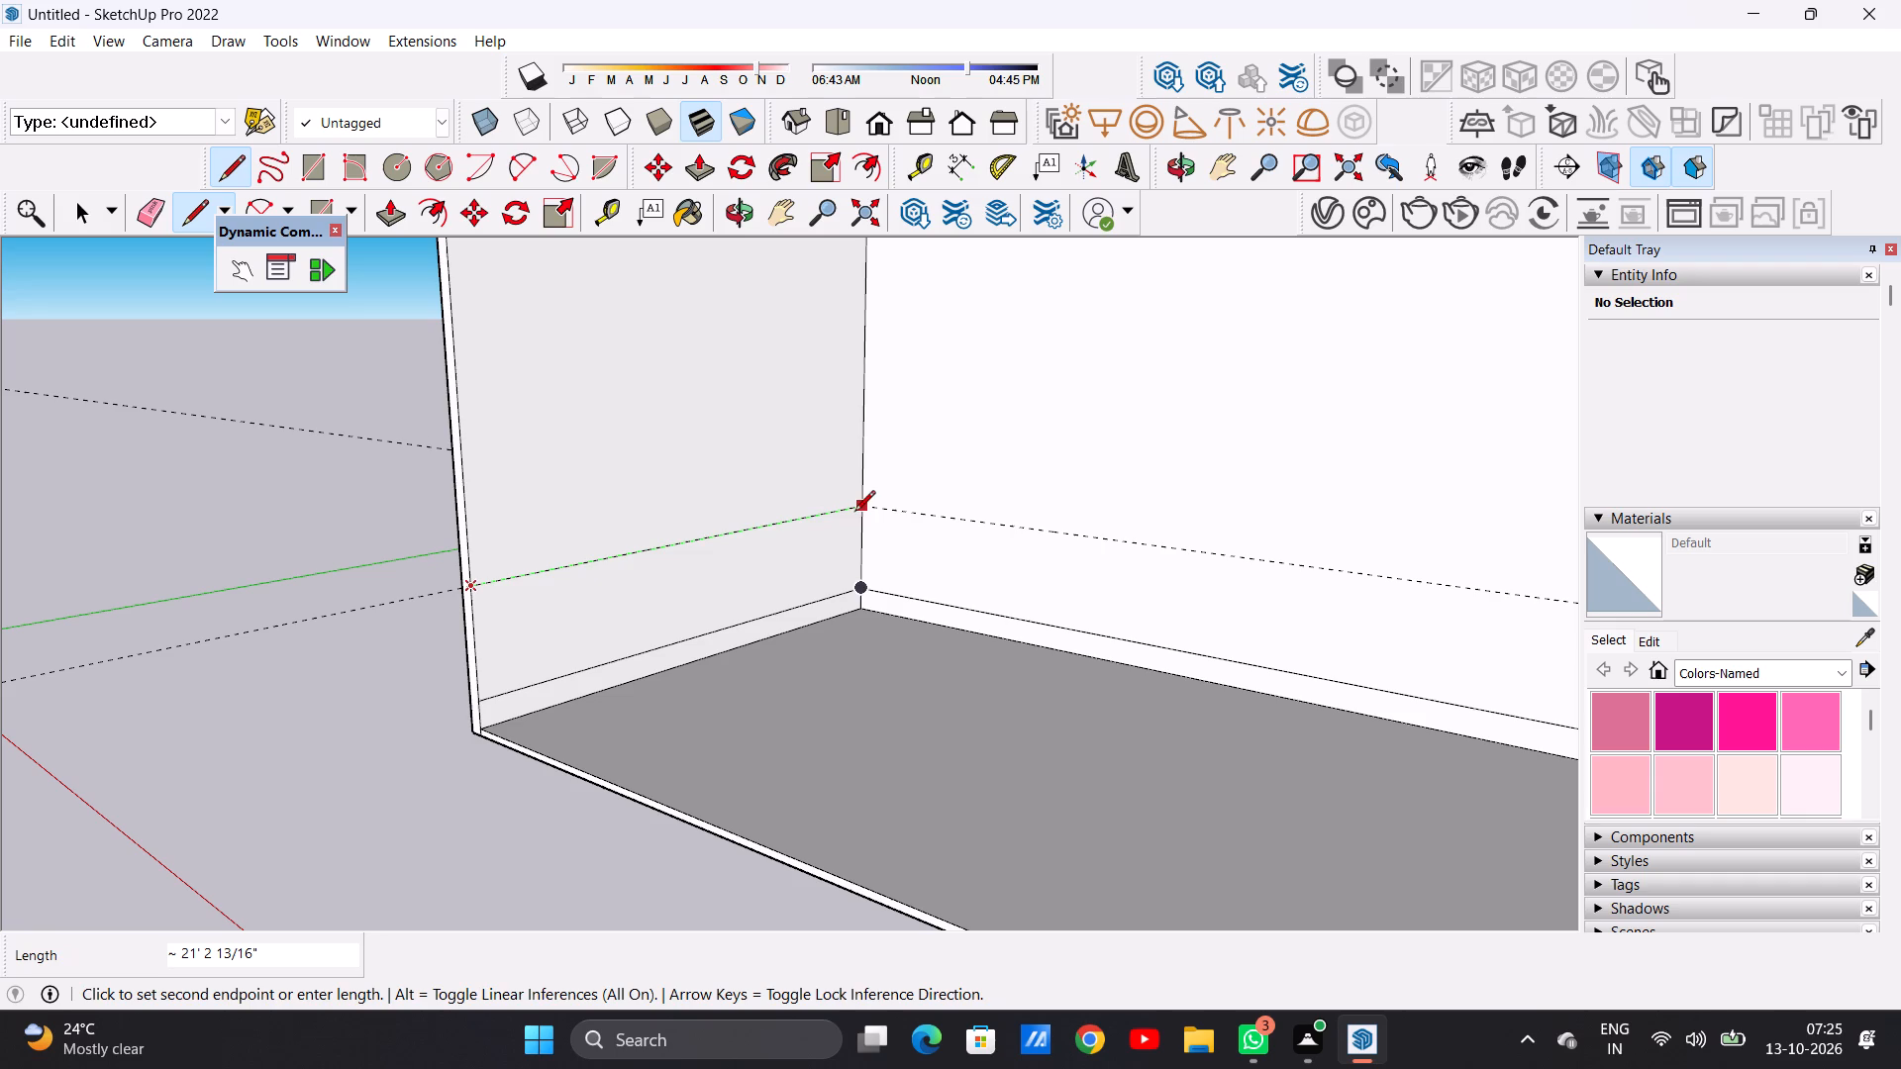
pyautogui.click(858, 513)
pyautogui.scroll(-3, 806, 528)
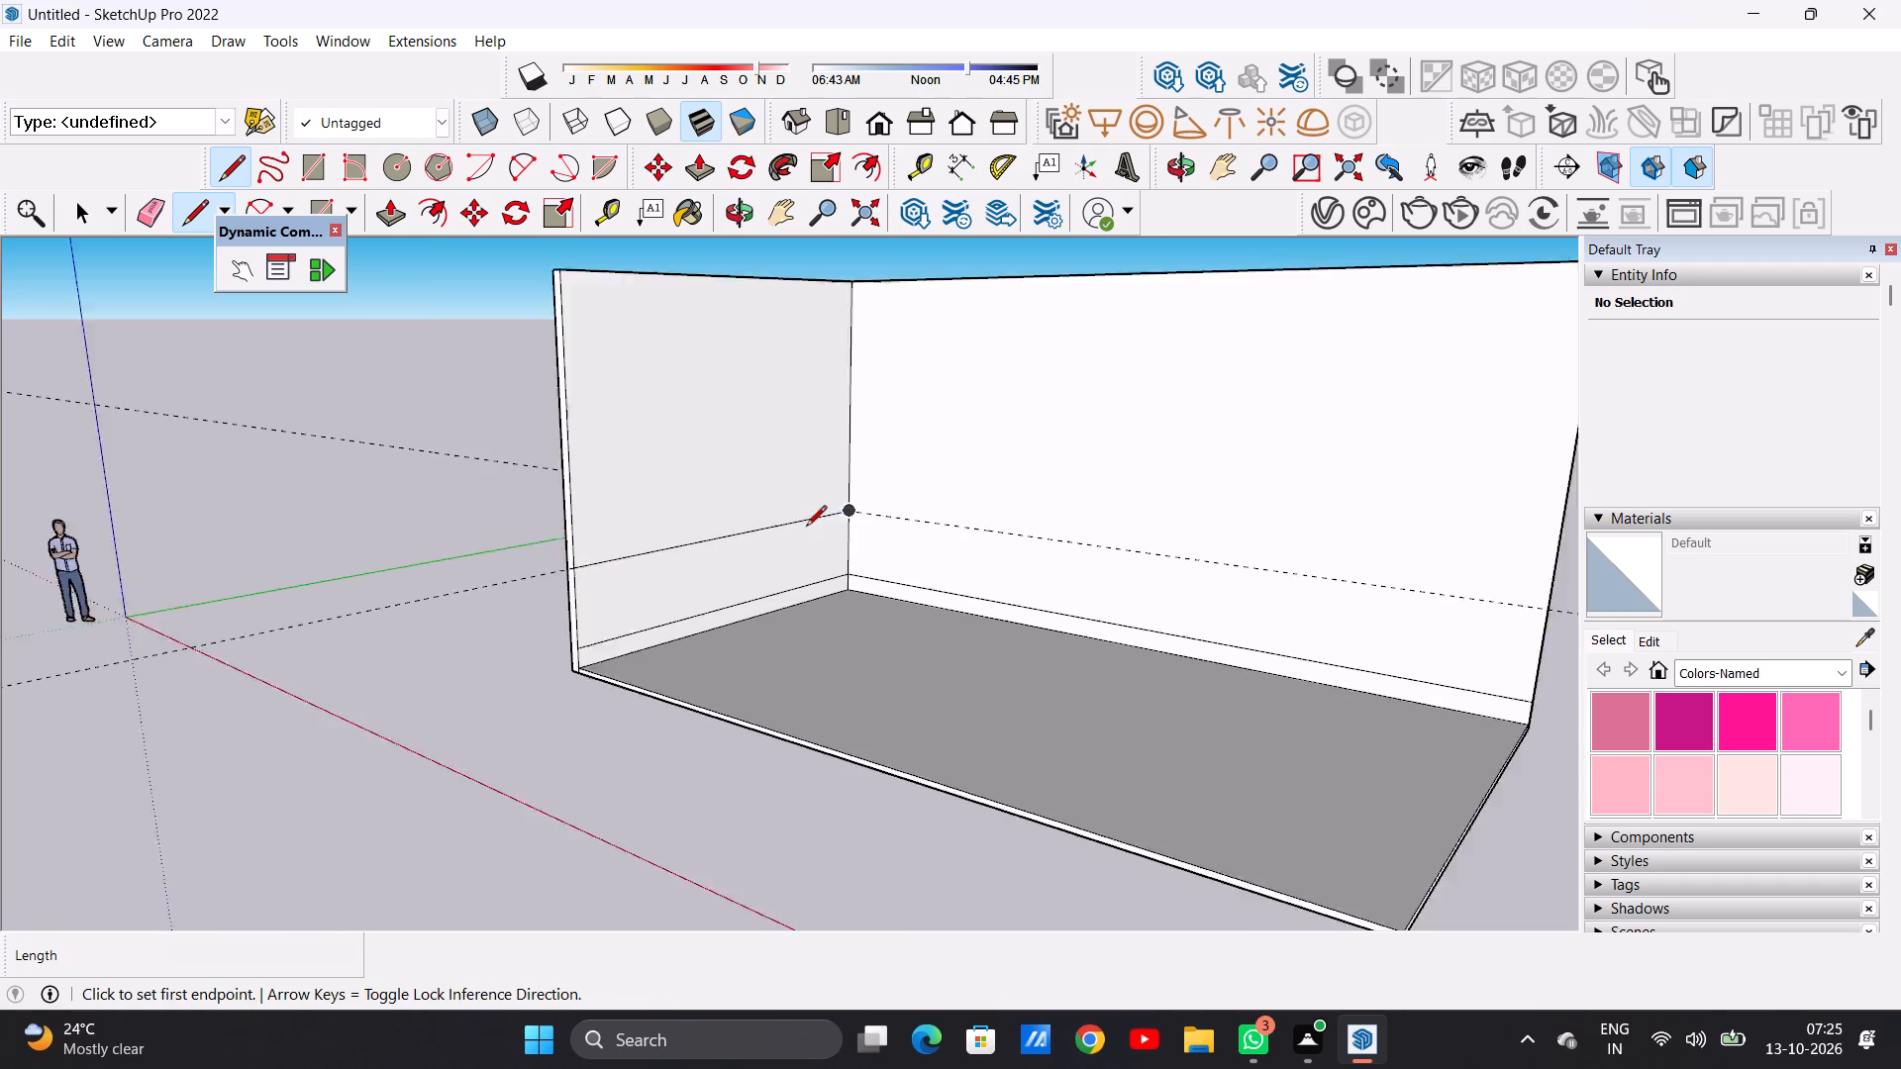
pyautogui.scroll(-3, 806, 528)
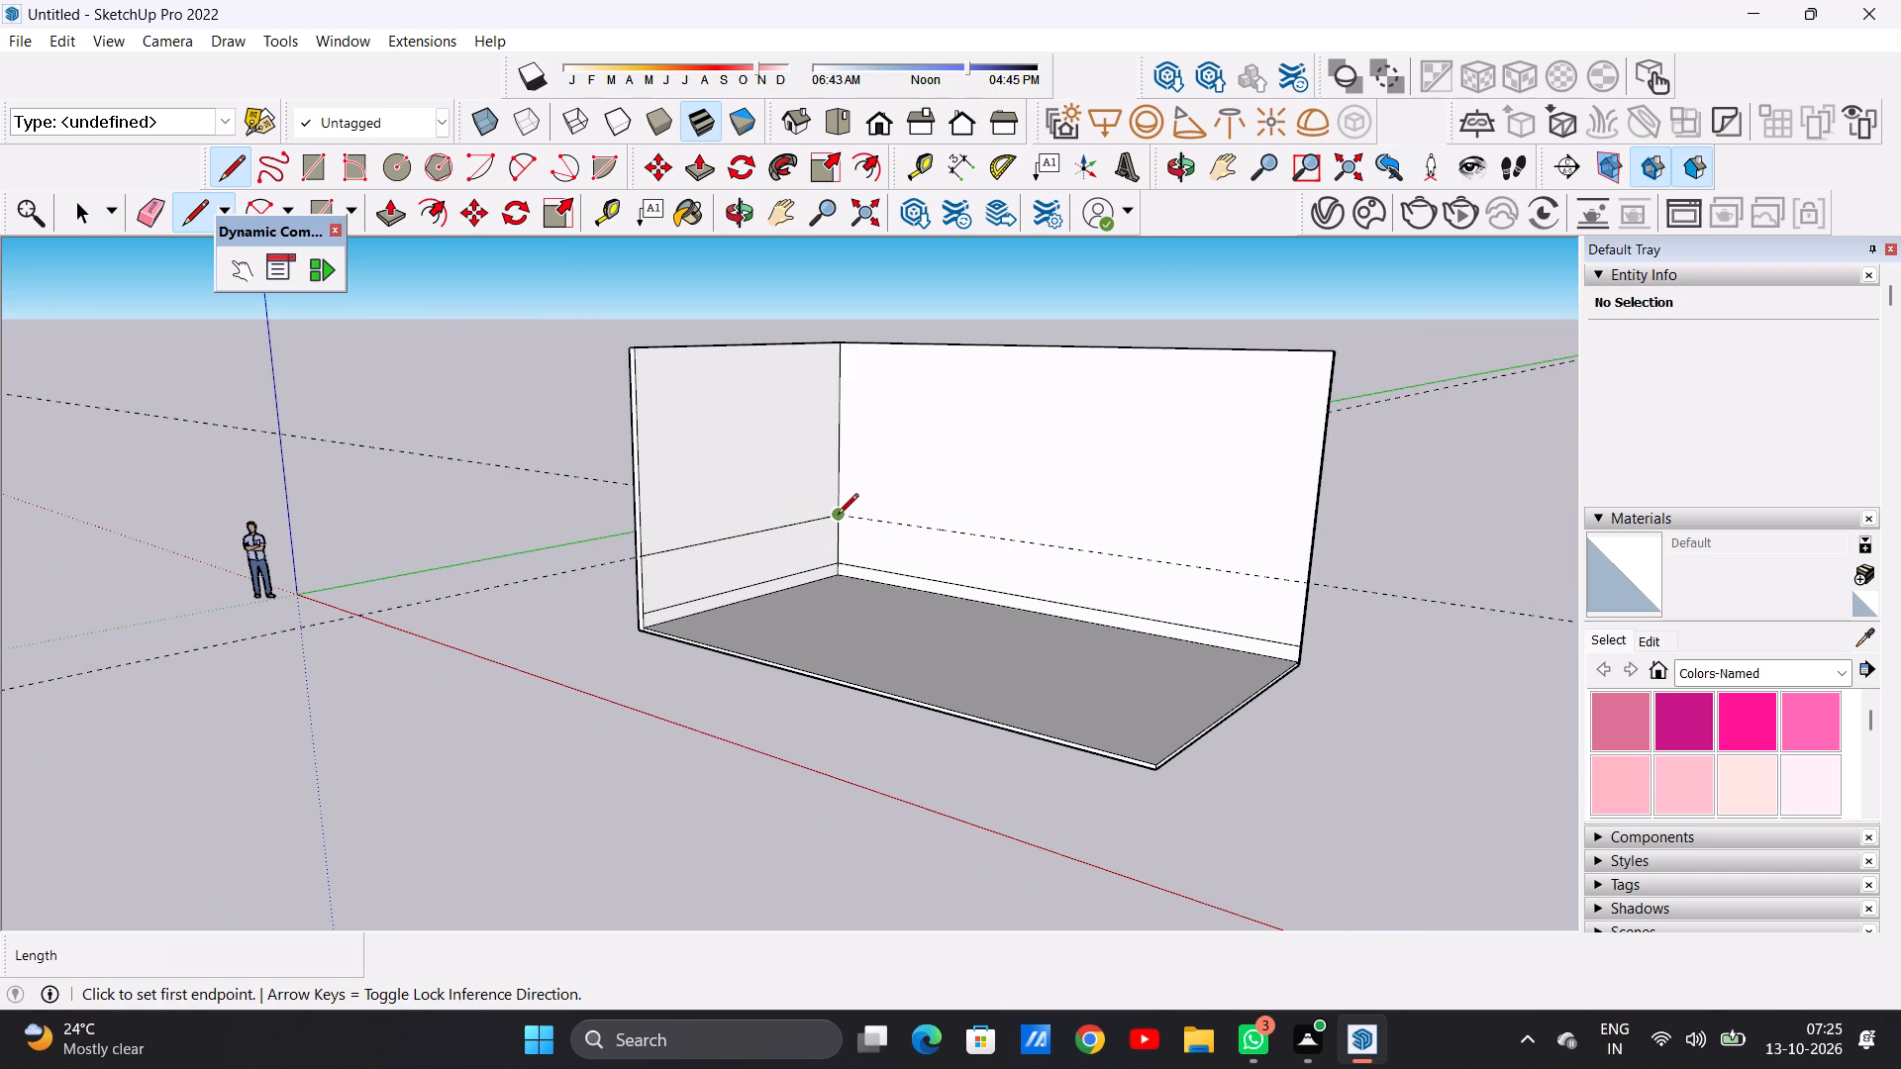
pyautogui.click(838, 516)
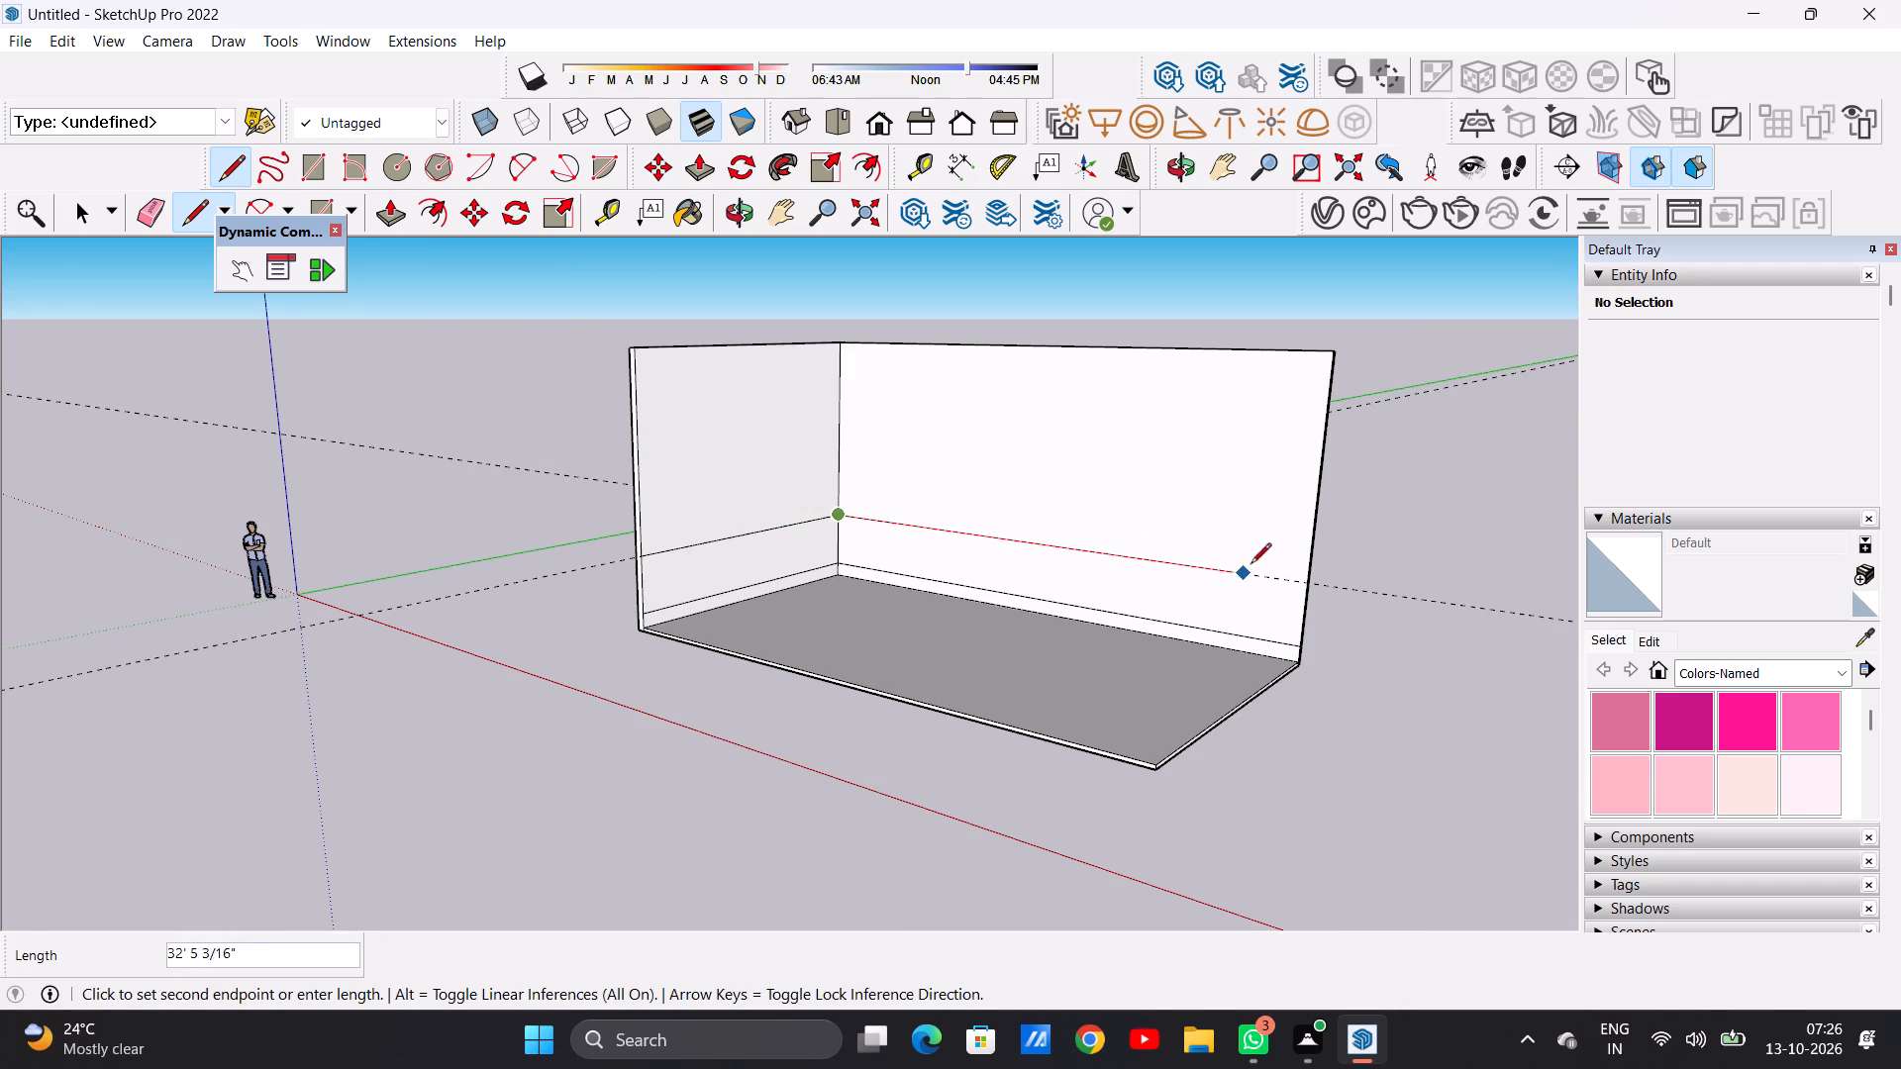
pyautogui.click(1313, 581)
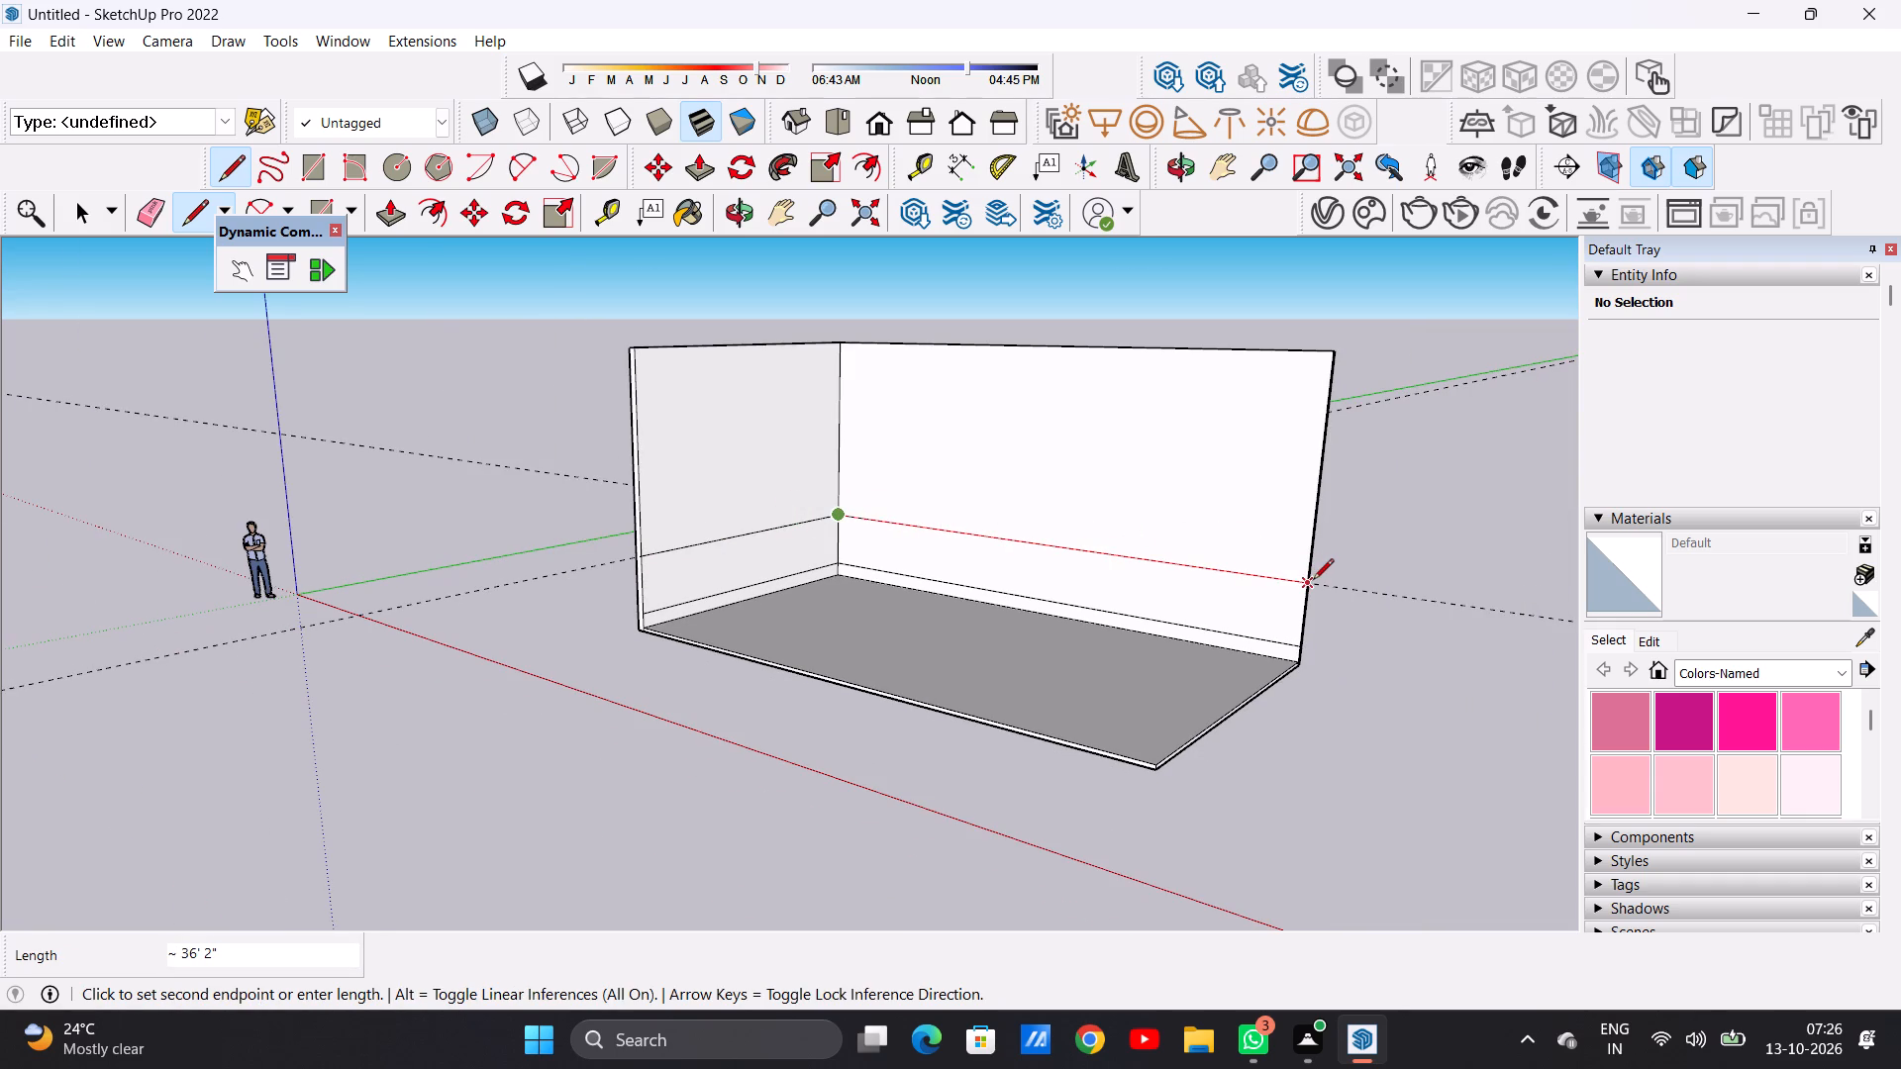
pyautogui.press('space')
# Erase the two guides that extend from the new upper lines on the back and end walls.
pyautogui.write('E')
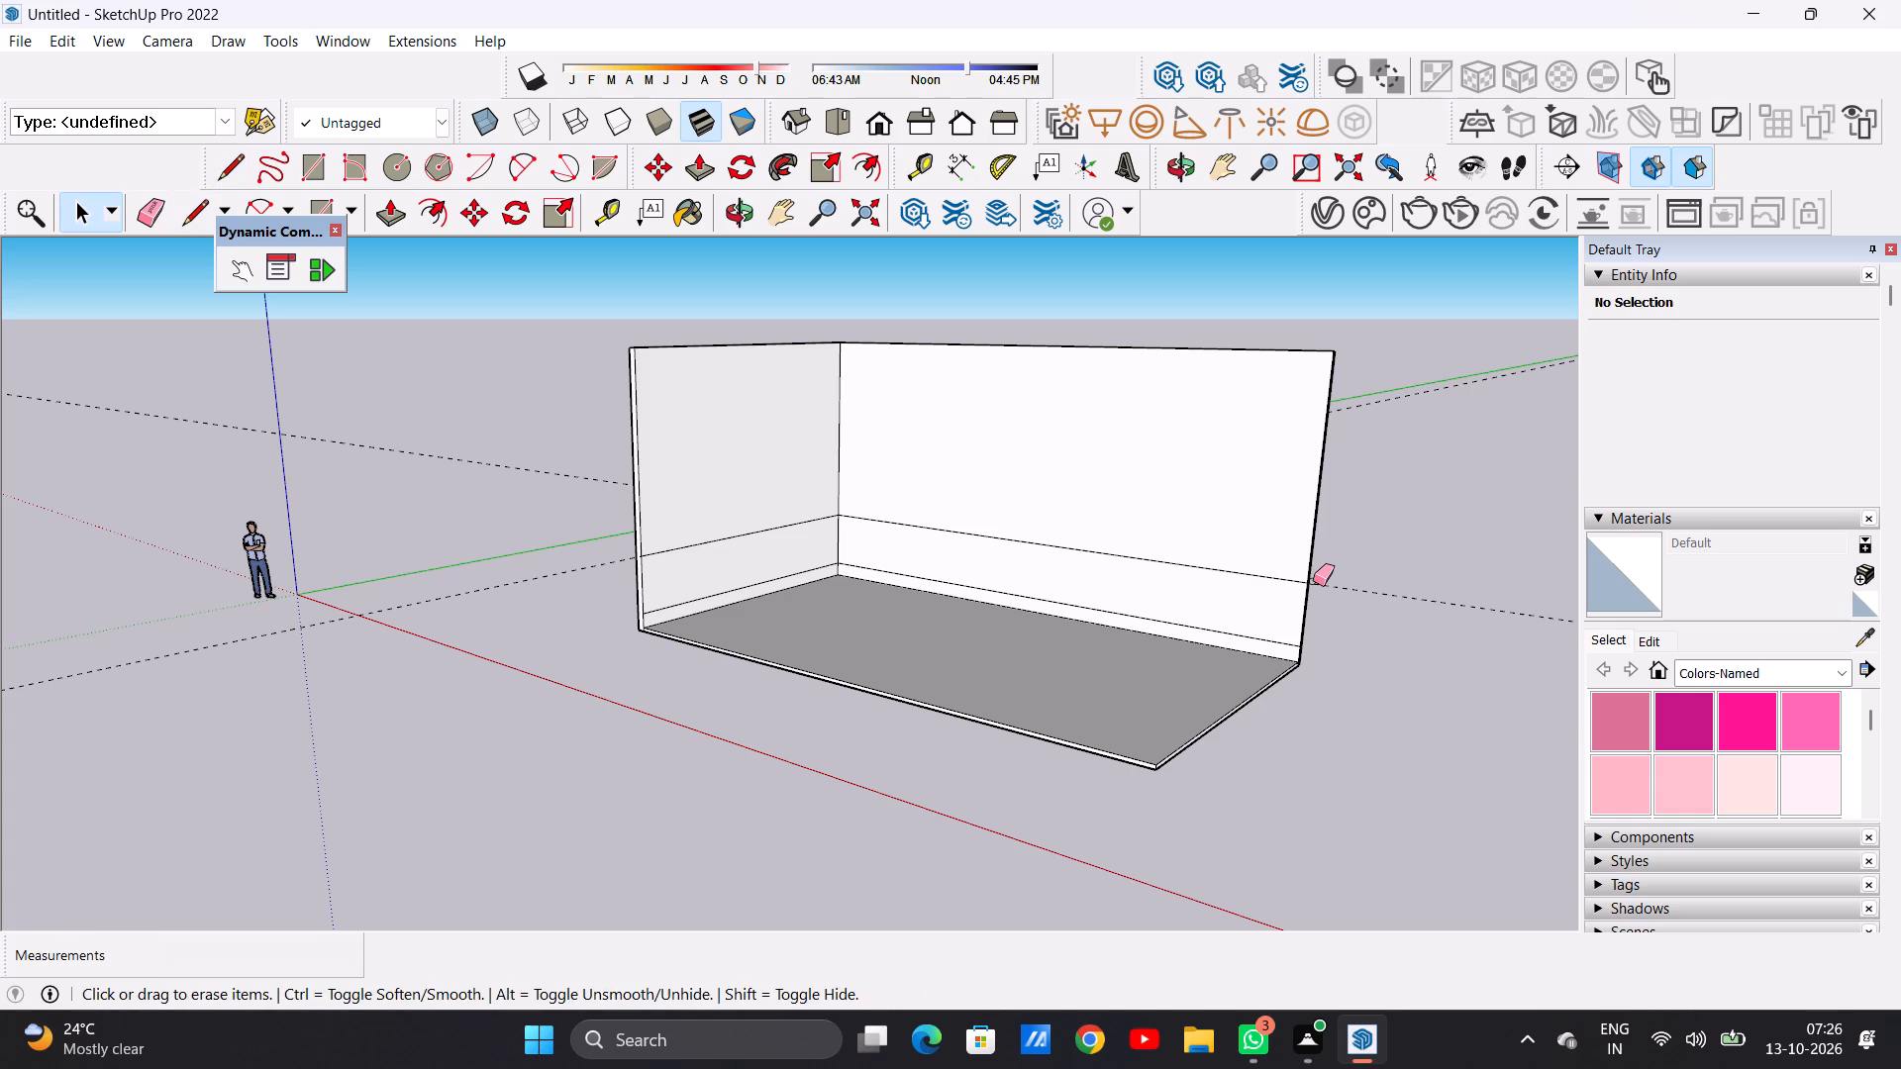
pyautogui.moveTo(1408, 563); pyautogui.dragTo(1420, 662)
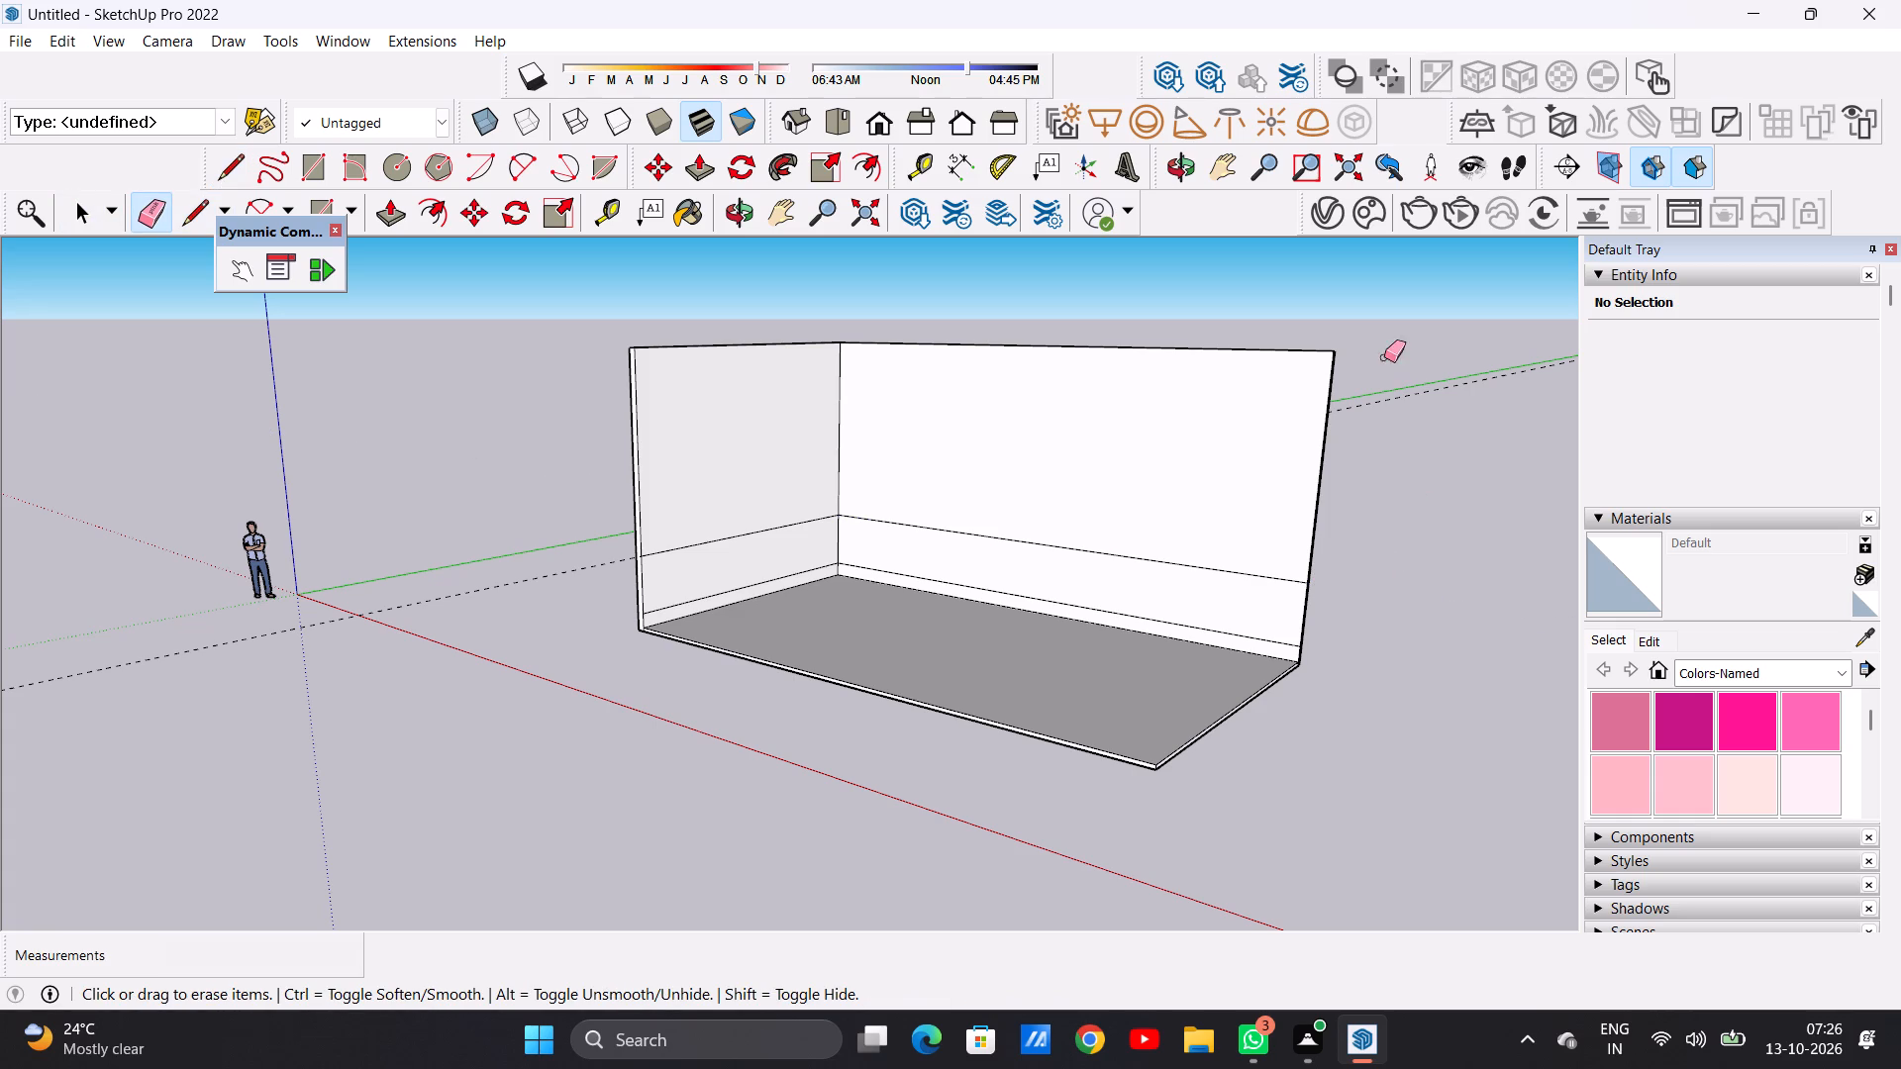
pyautogui.moveTo(1368, 397); pyautogui.dragTo(1373, 410)
pyautogui.press('space')
pyautogui.scroll(-5, 818, 599)
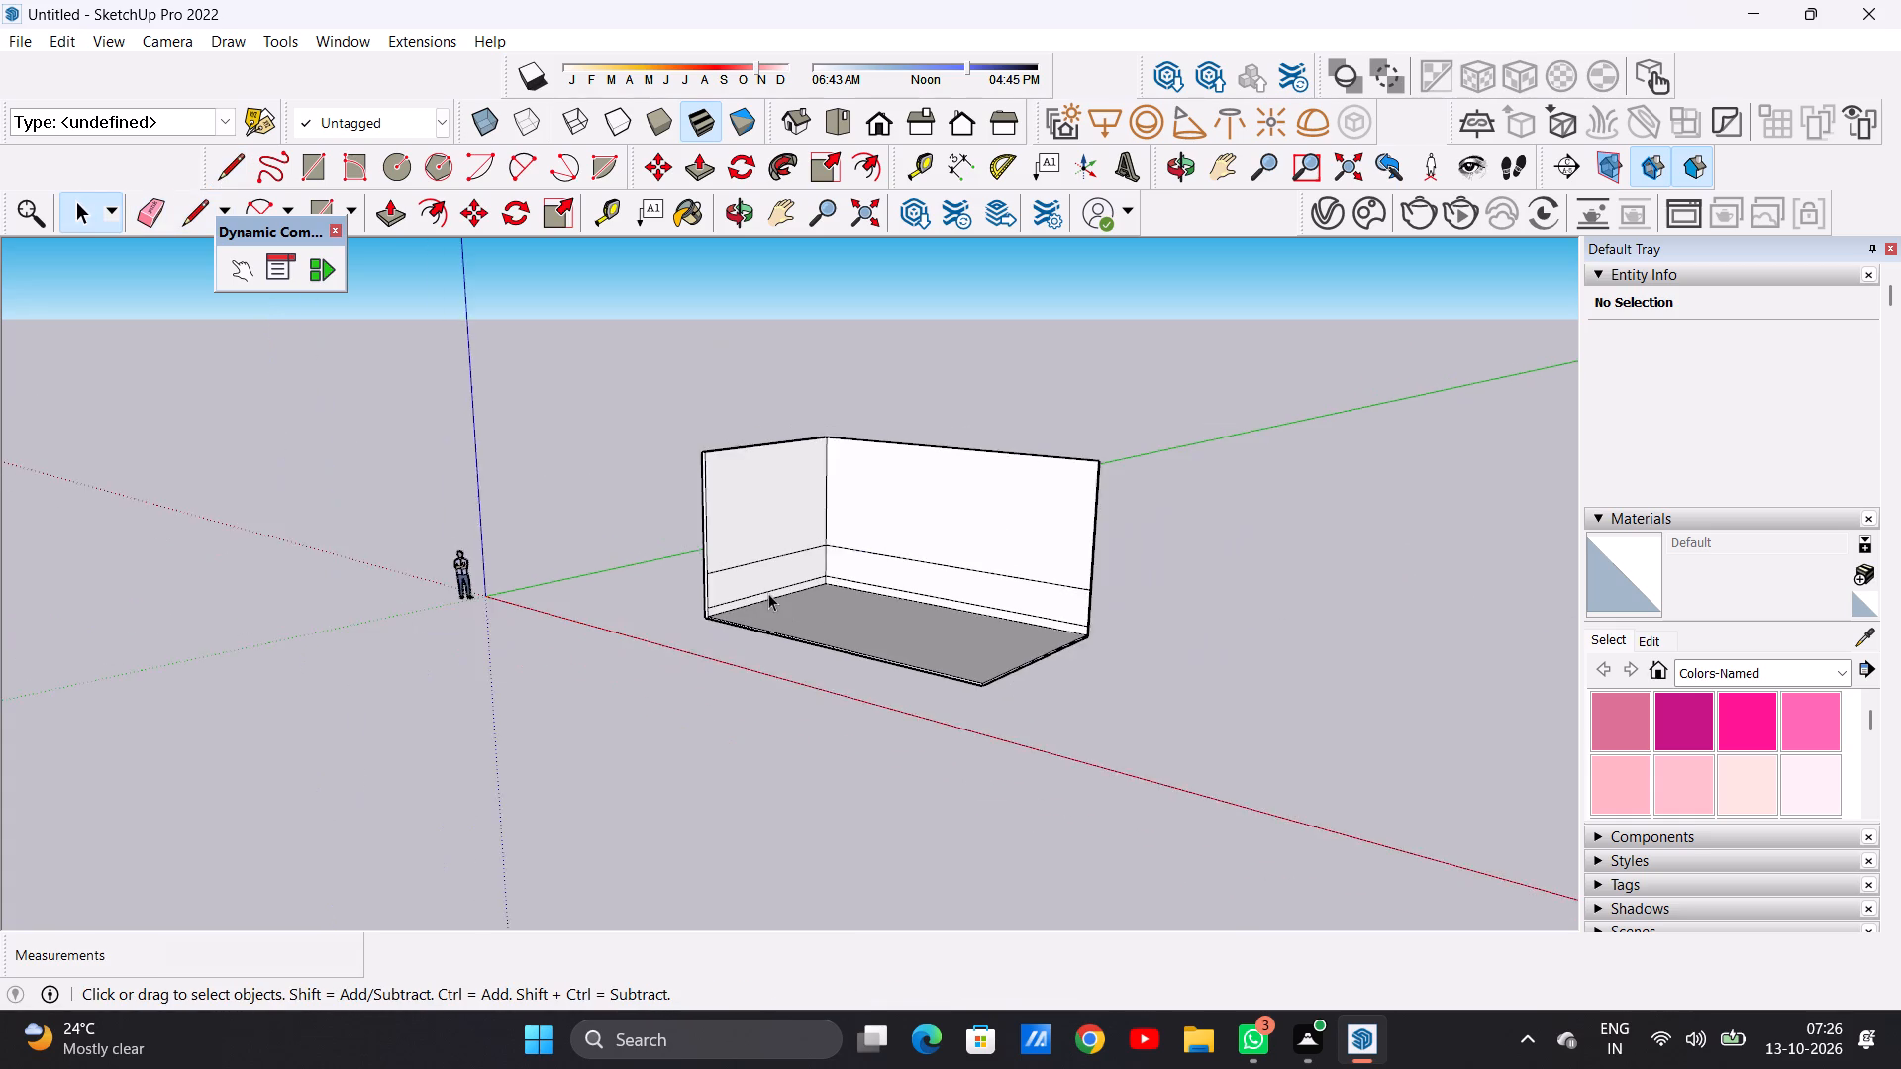
# Push/Pull the band between the base line and the 4-foot line on the end wall outward about 4' 5".
pyautogui.moveTo(769, 593); pyautogui.dragTo(875, 697, button='middle')
pyautogui.moveTo(874, 646); pyautogui.dragTo(840, 604, button='middle')
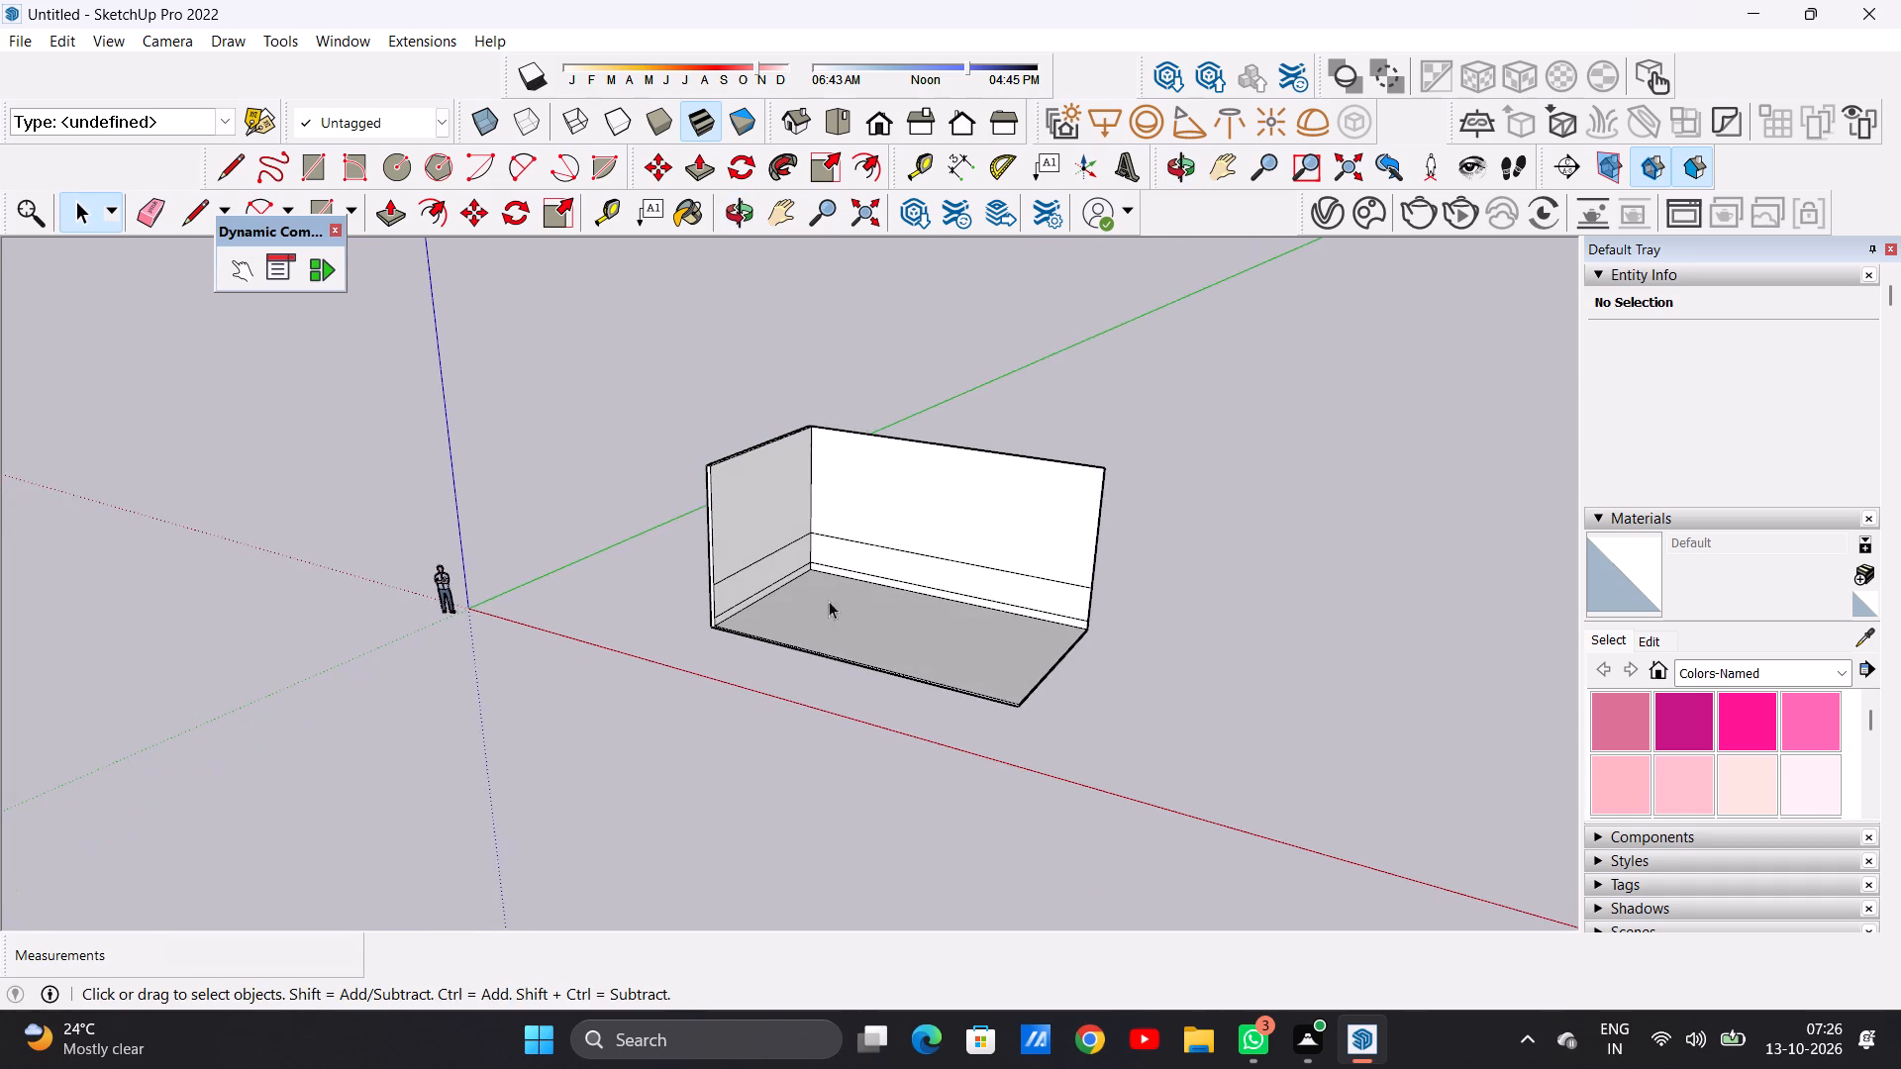
pyautogui.scroll(5, 808, 594)
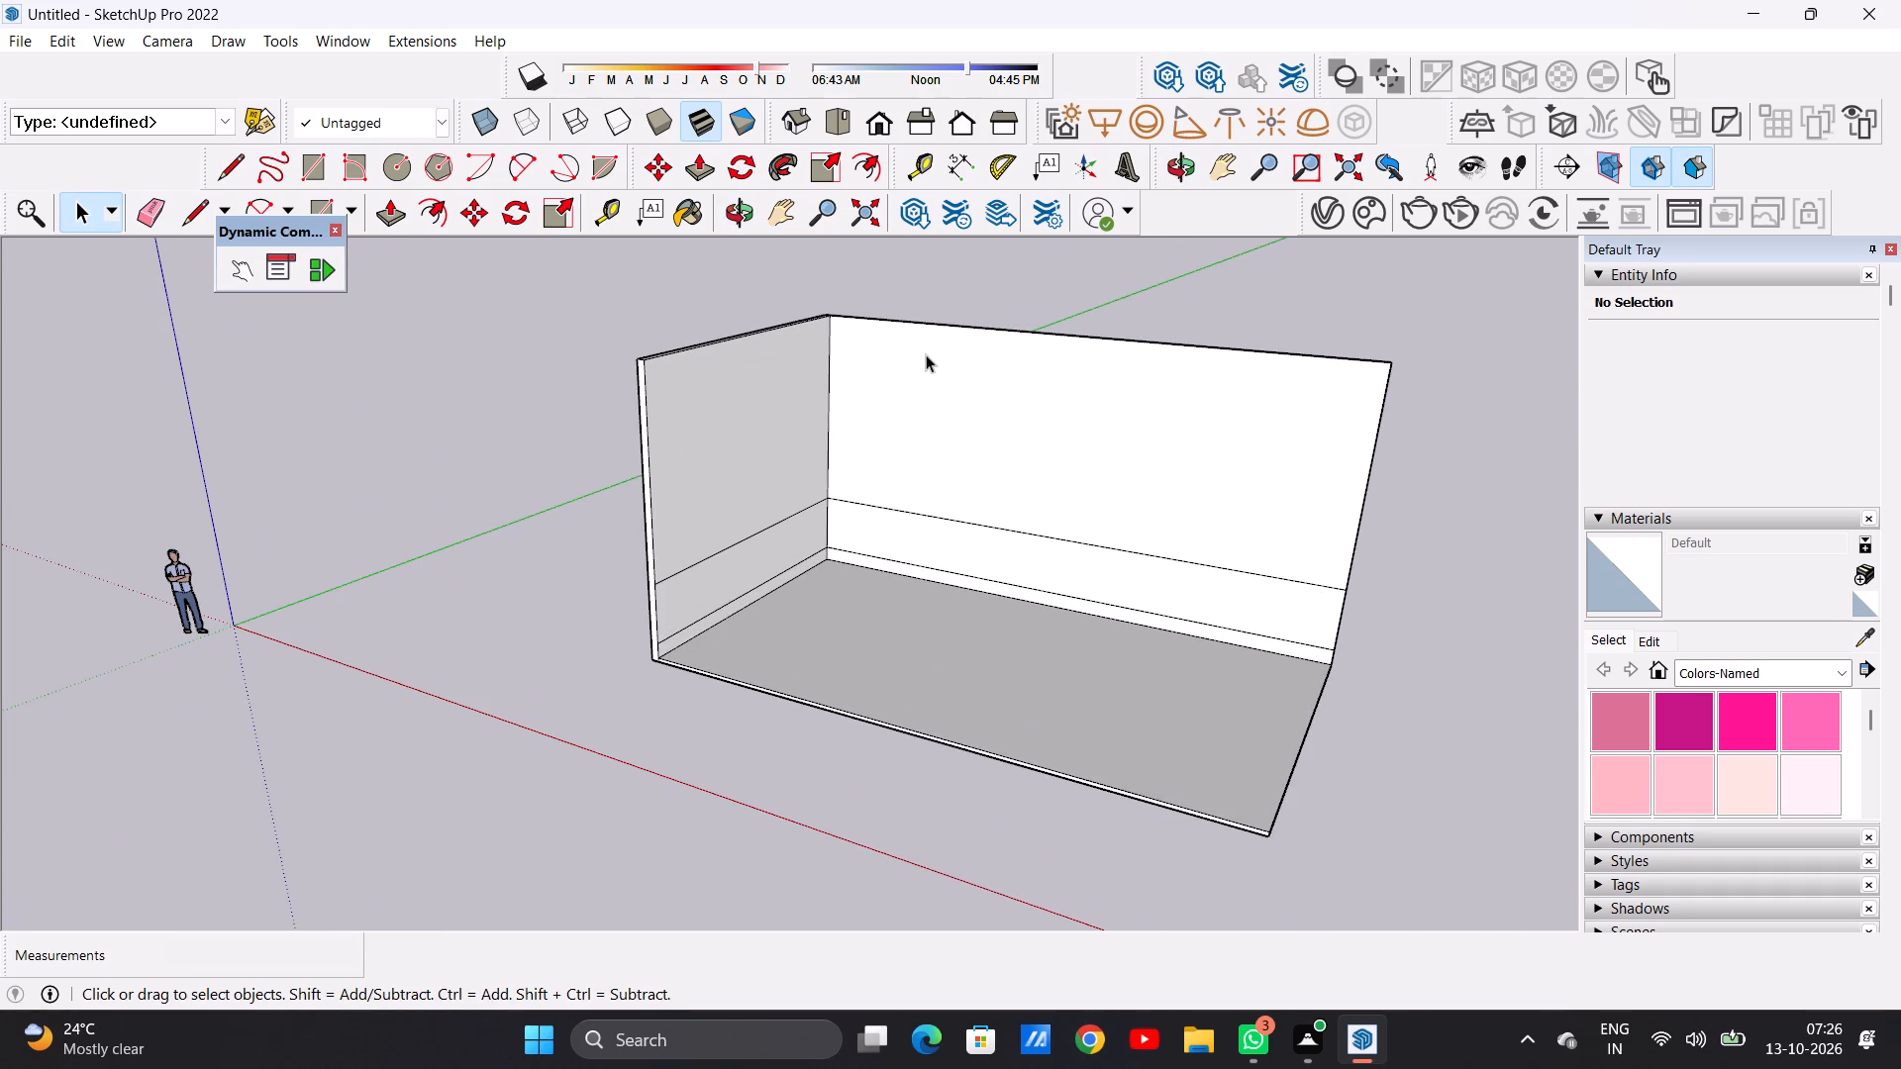
pyautogui.moveTo(897, 652); pyautogui.dragTo(833, 656, button='middle')
pyautogui.scroll(2, 716, 560)
pyautogui.press('p')
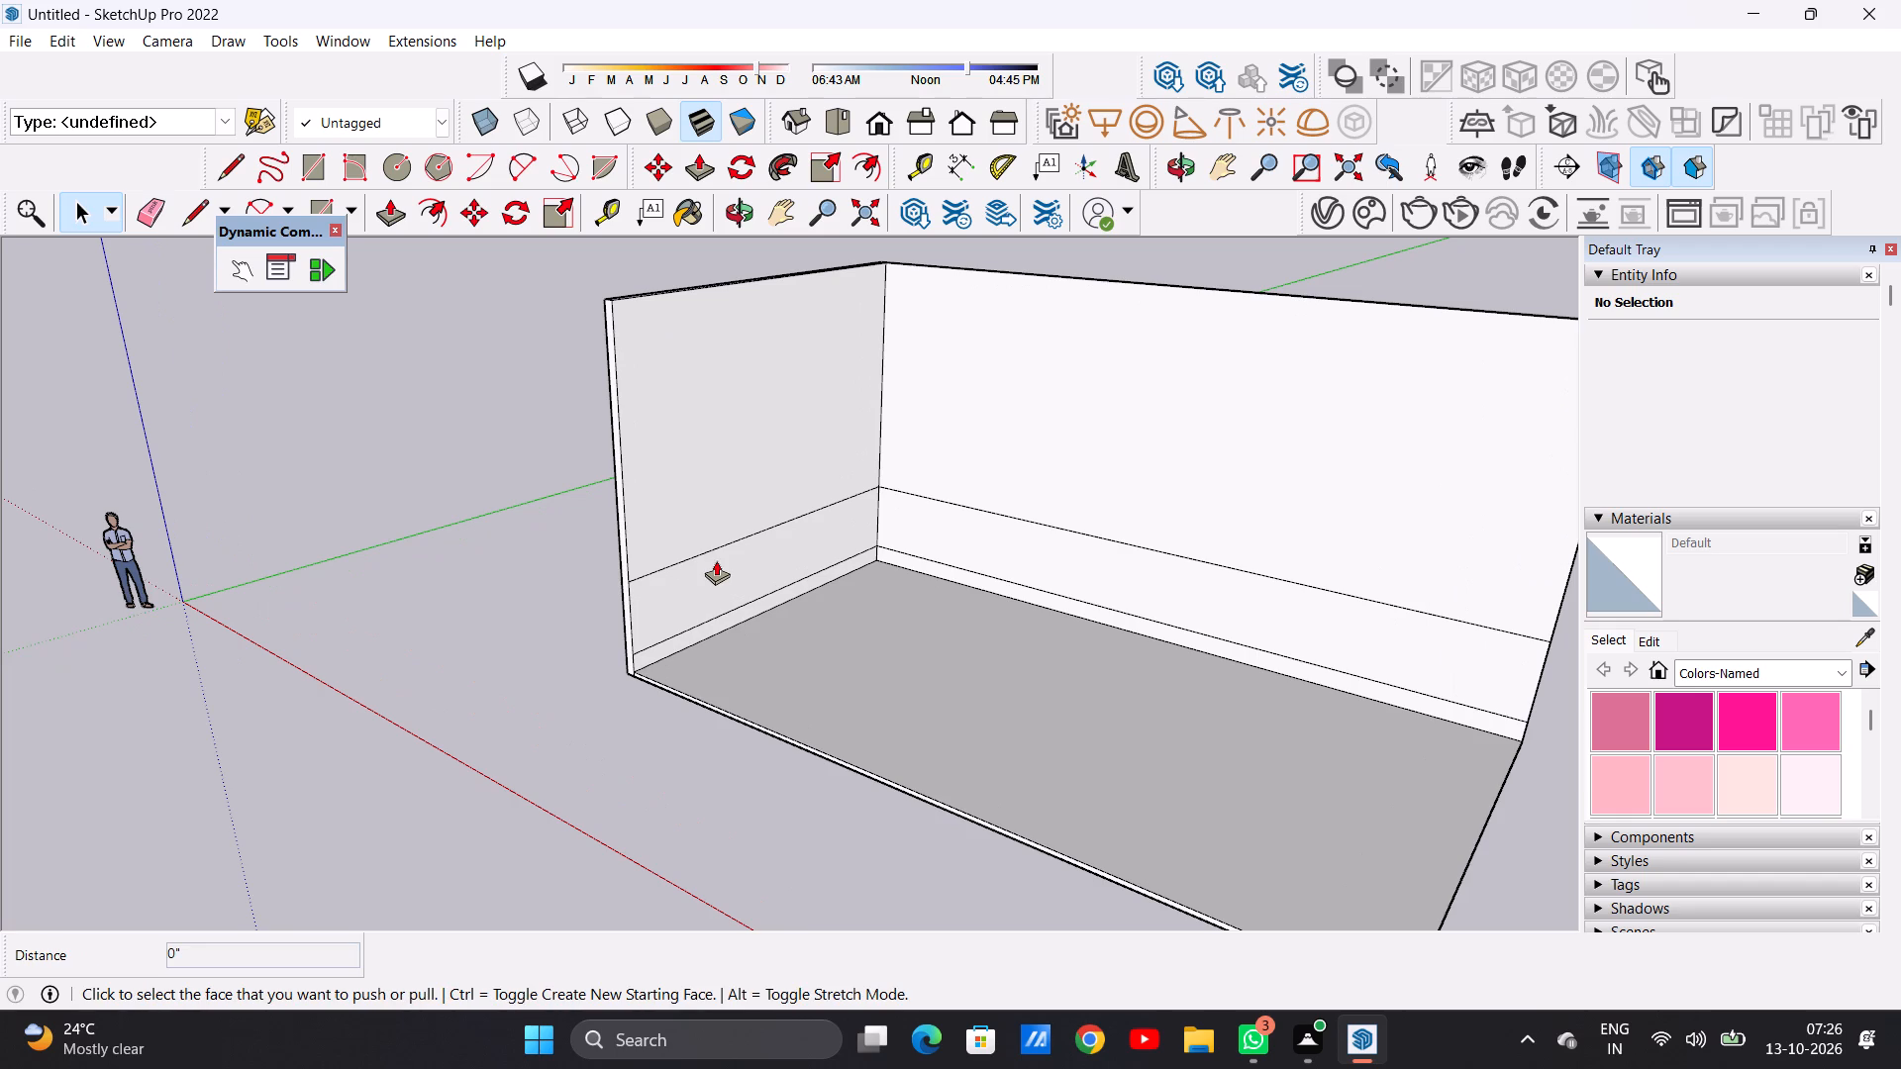
pyautogui.click(640, 587)
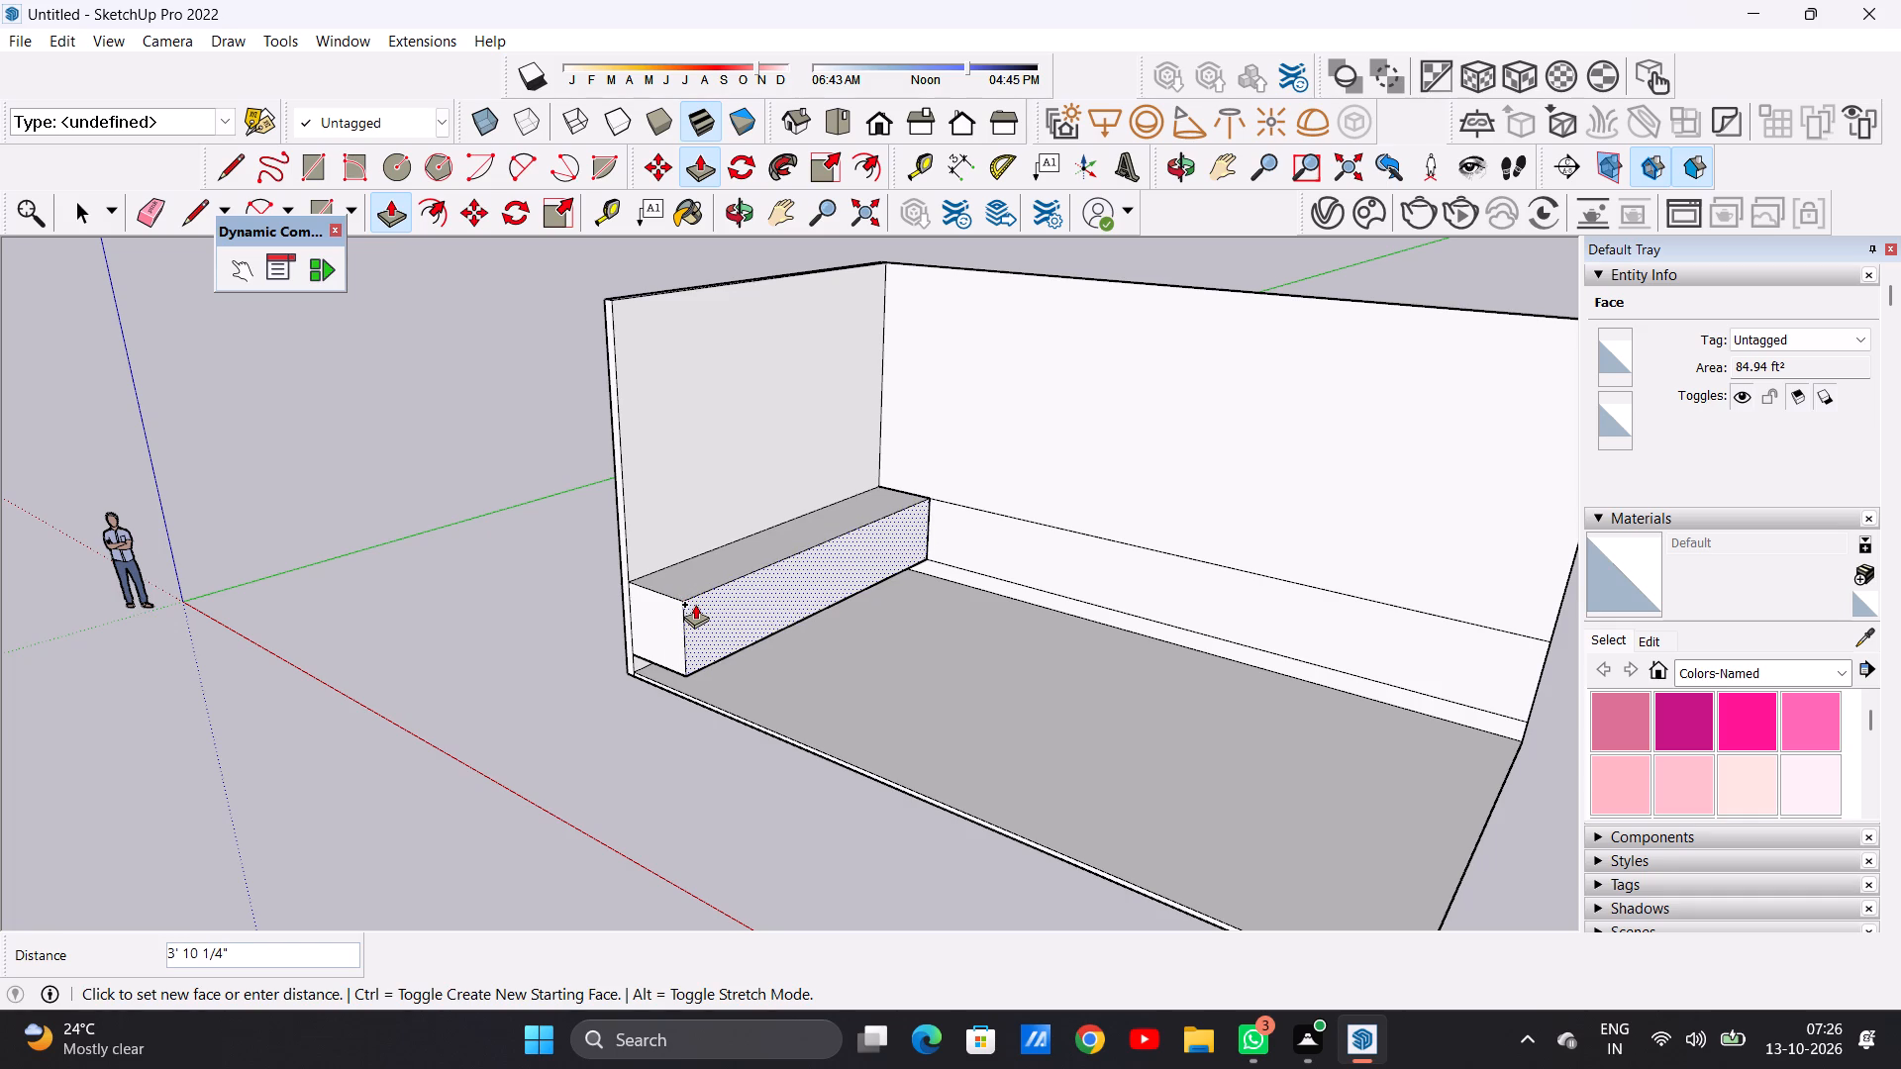
pyautogui.click(703, 609)
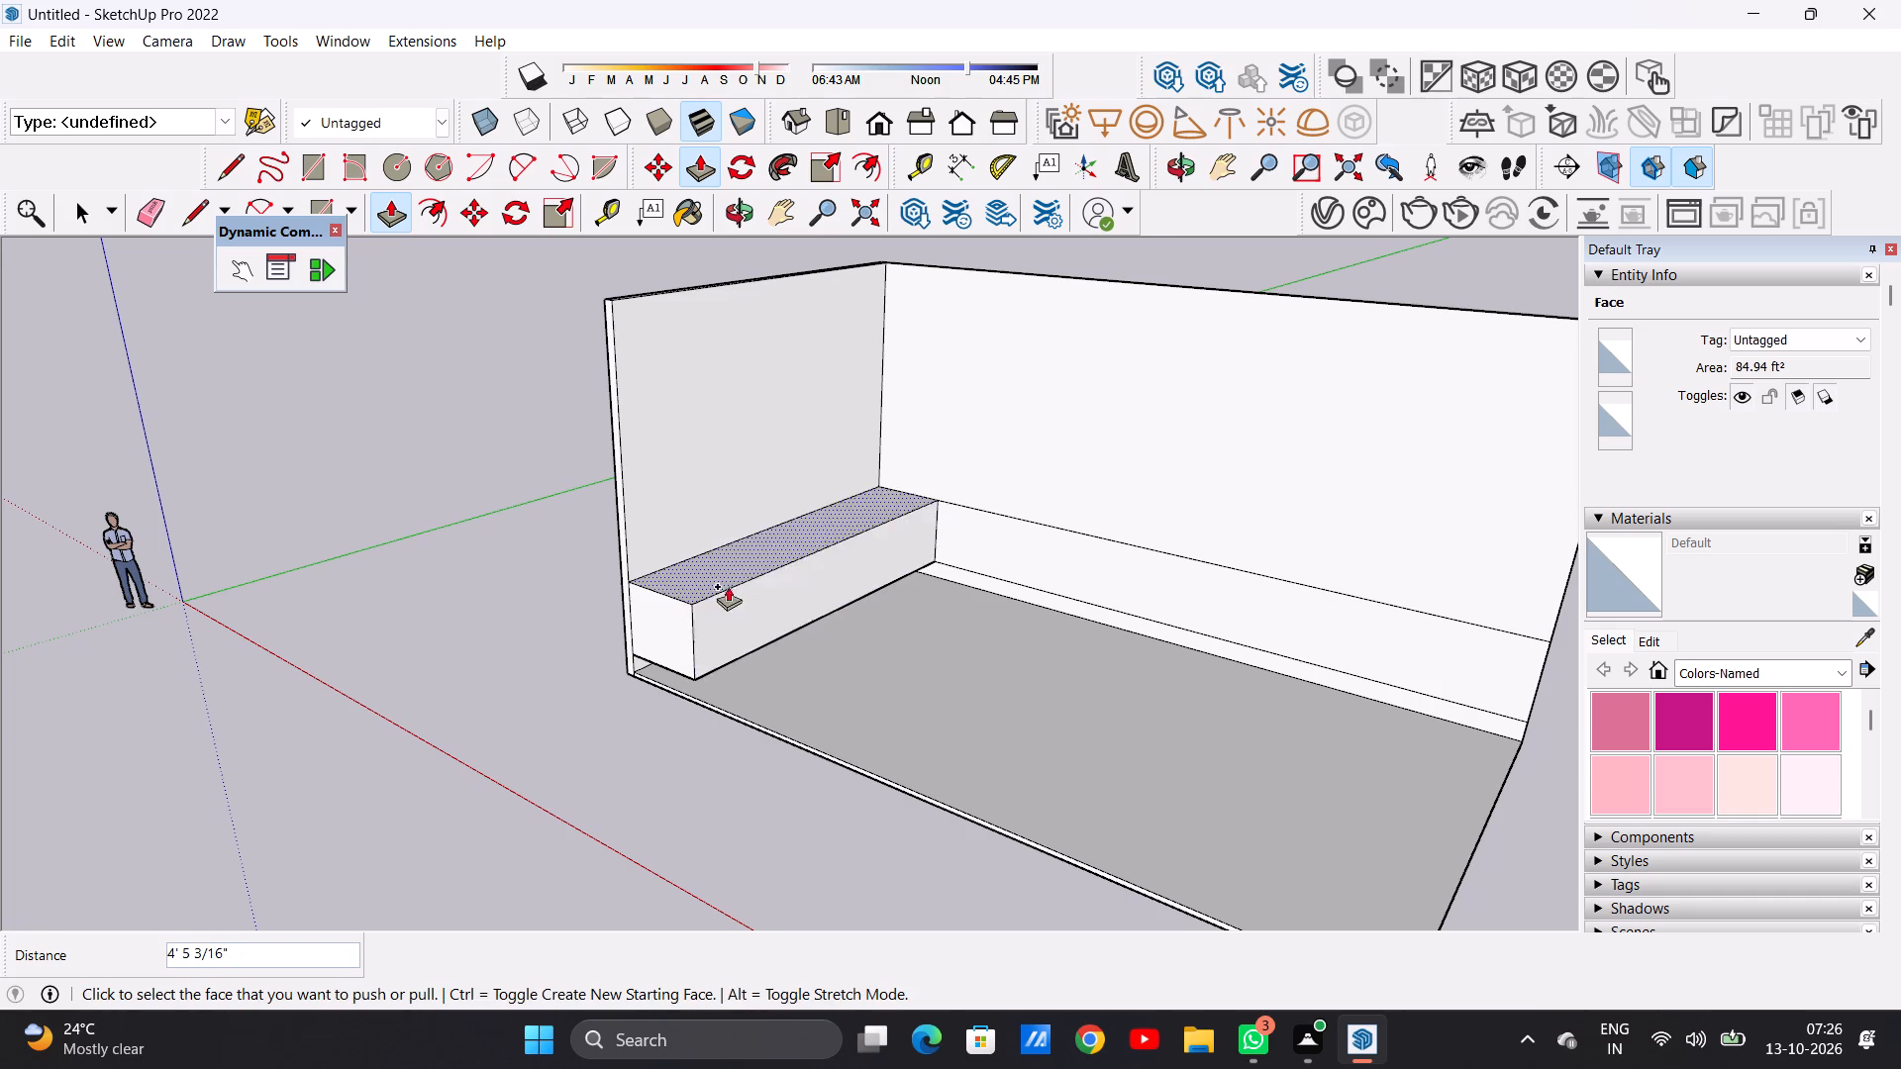
# Push/Pull the matching band above the base line on the back wall outward about 4' 10".
pyautogui.scroll(-6, 728, 554)
pyautogui.moveTo(933, 601); pyautogui.dragTo(707, 578, button='middle')
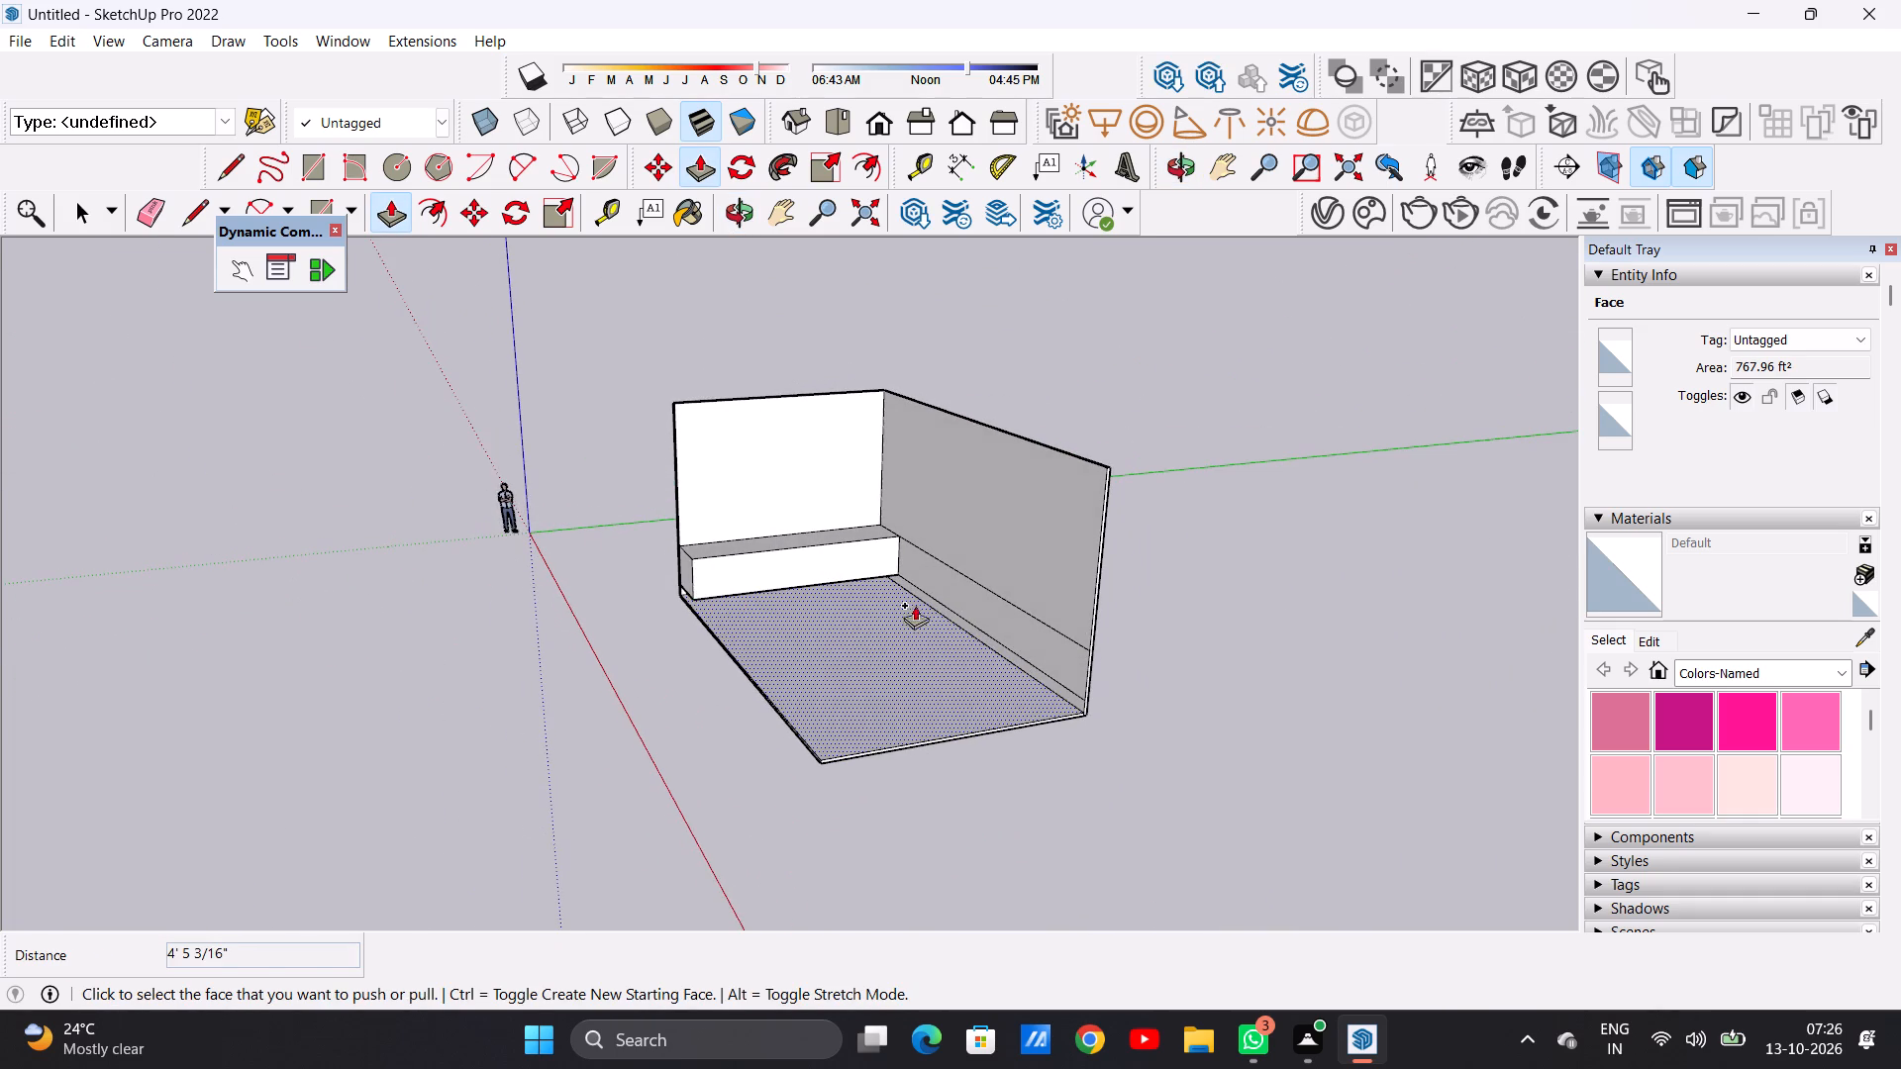
pyautogui.scroll(5, 978, 570)
pyautogui.click(931, 609)
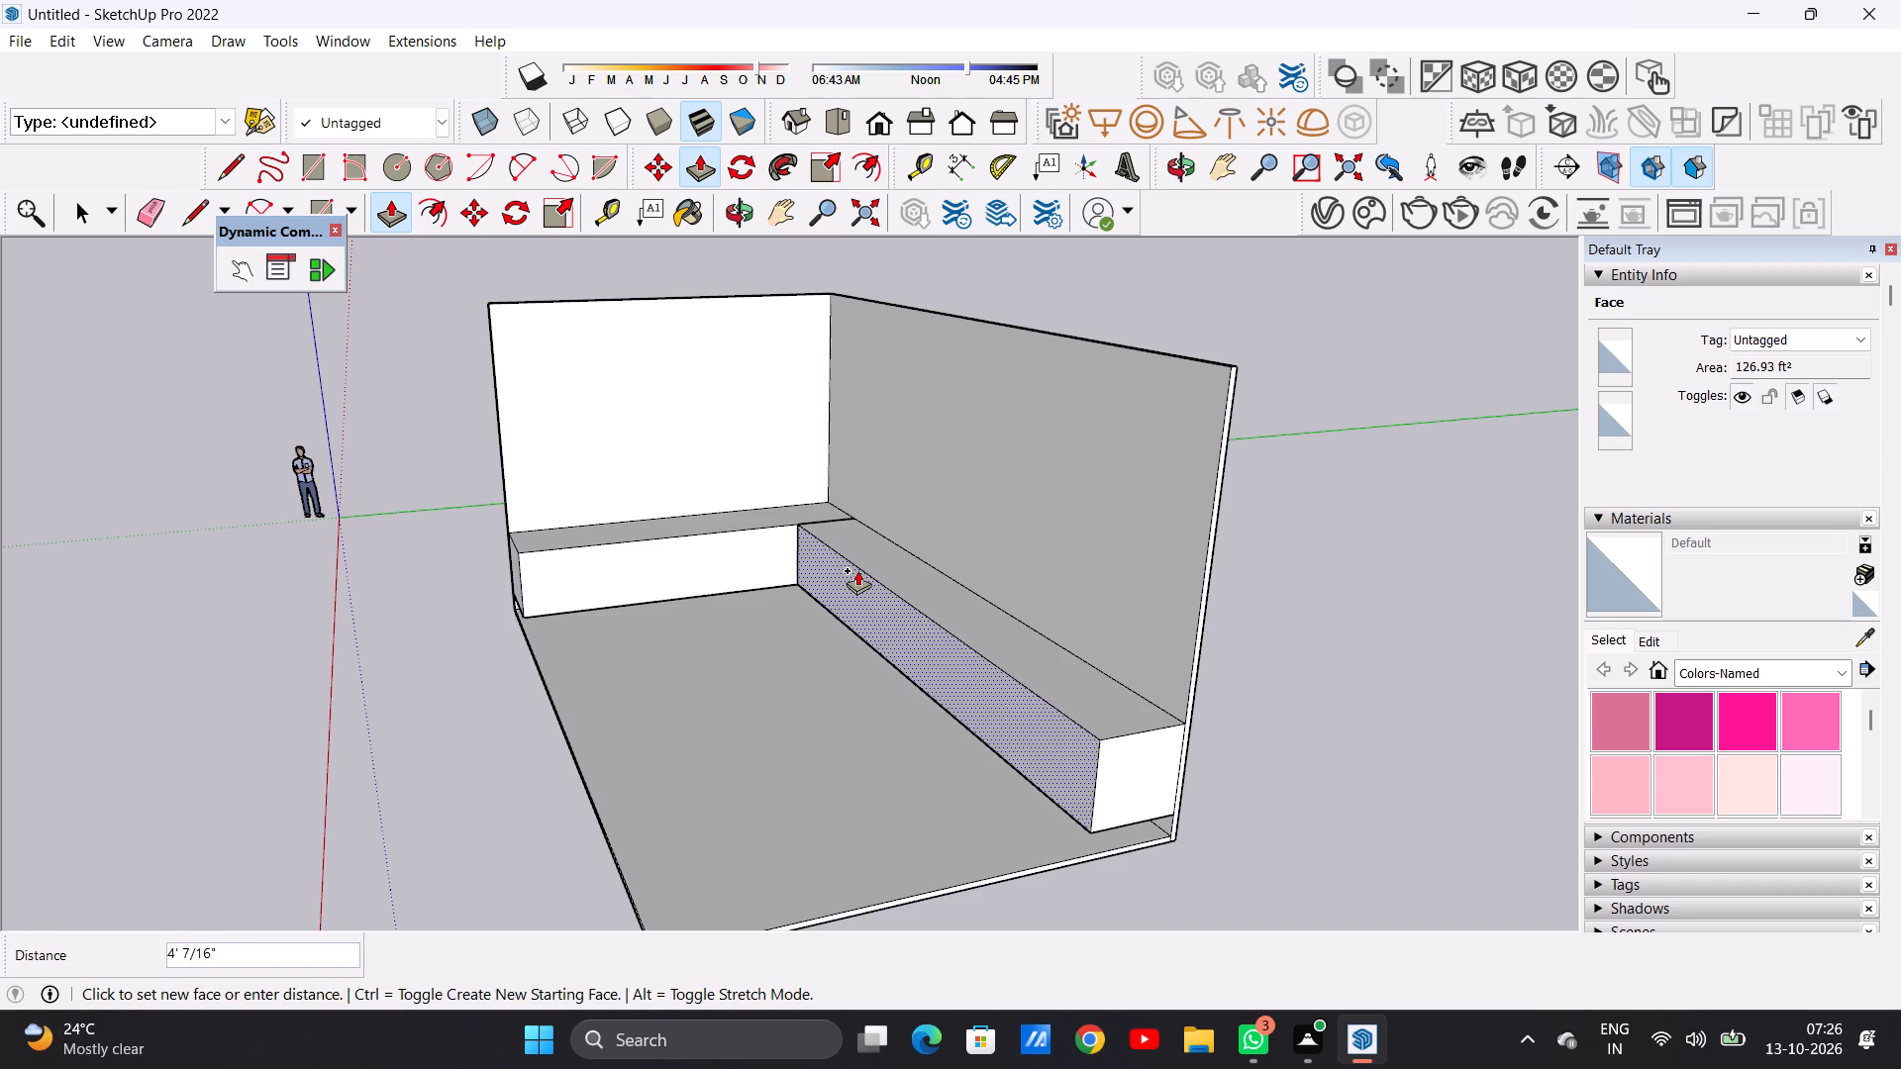
pyautogui.click(848, 579)
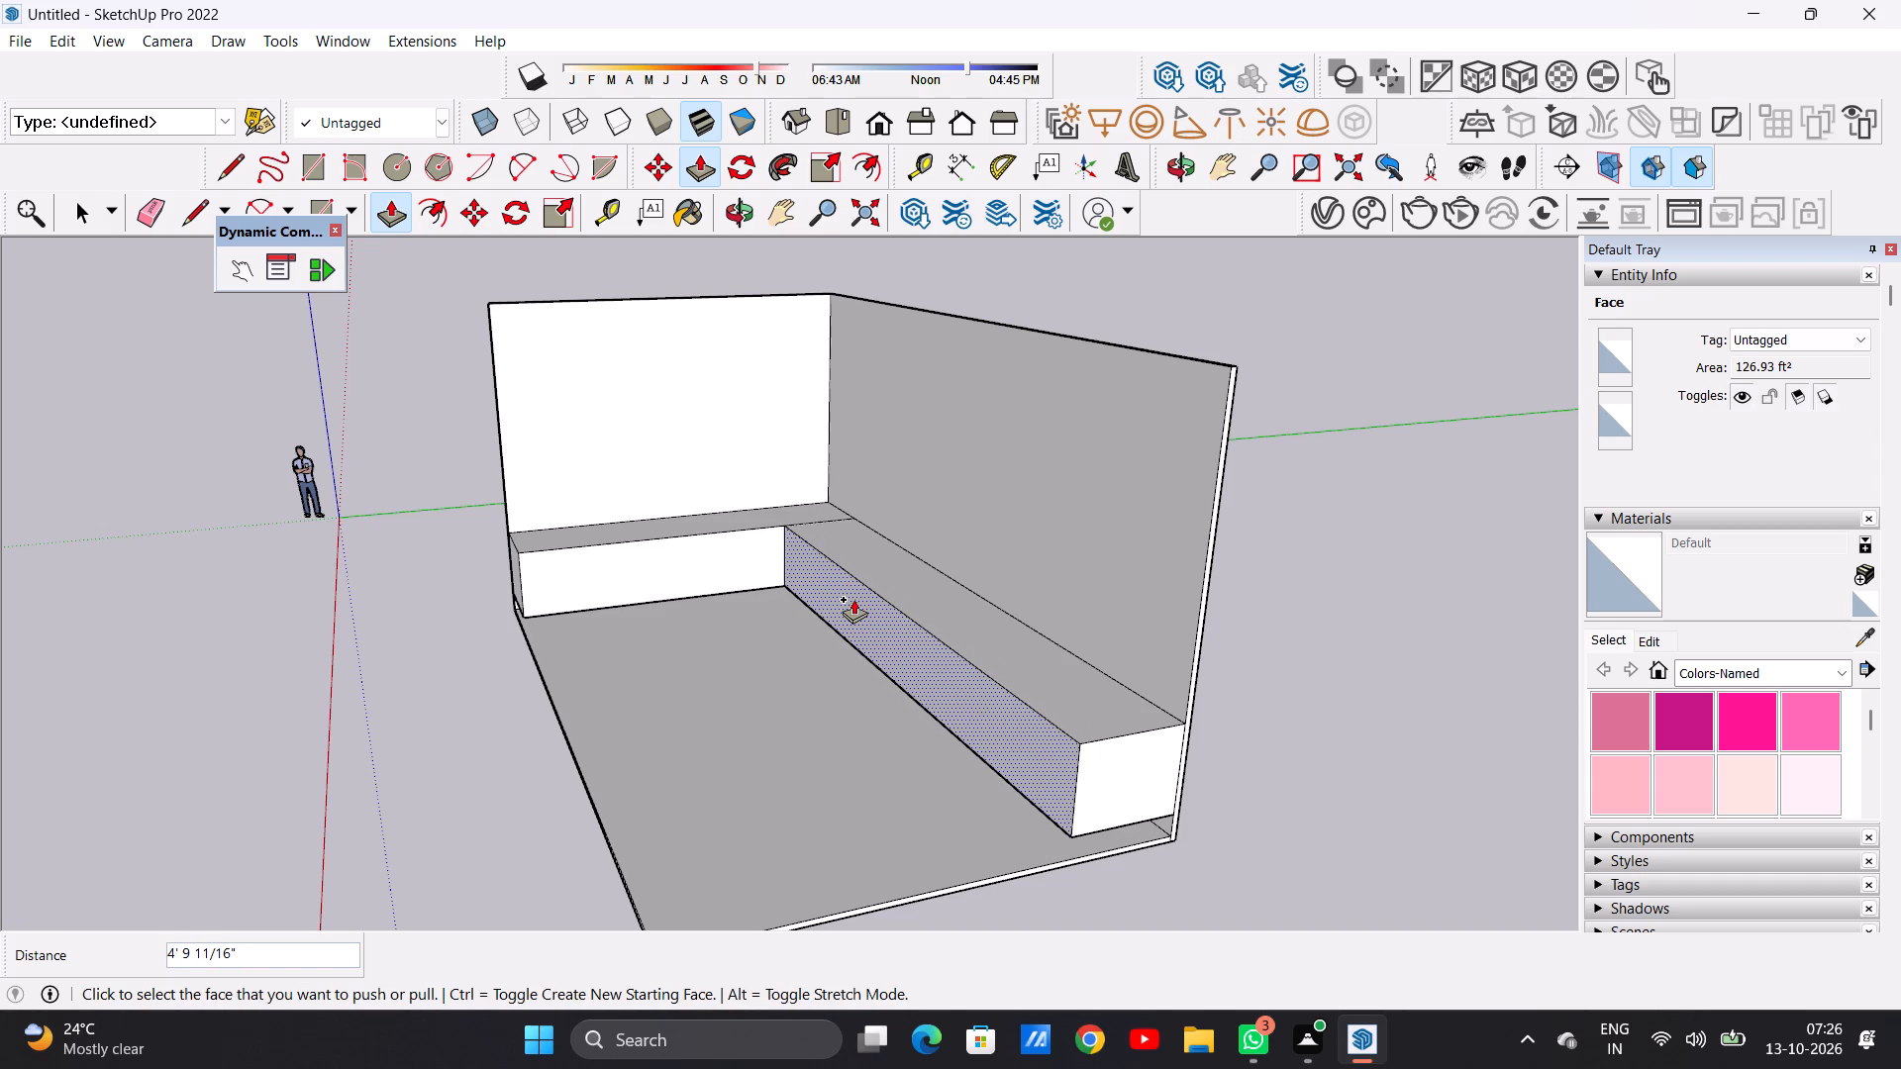
pyautogui.press('space')
# Pull the front face of the back wall's counter block outward about another 9".
pyautogui.scroll(-4, 837, 531)
pyautogui.moveTo(938, 670); pyautogui.dragTo(988, 900, button='middle')
pyautogui.scroll(4, 943, 739)
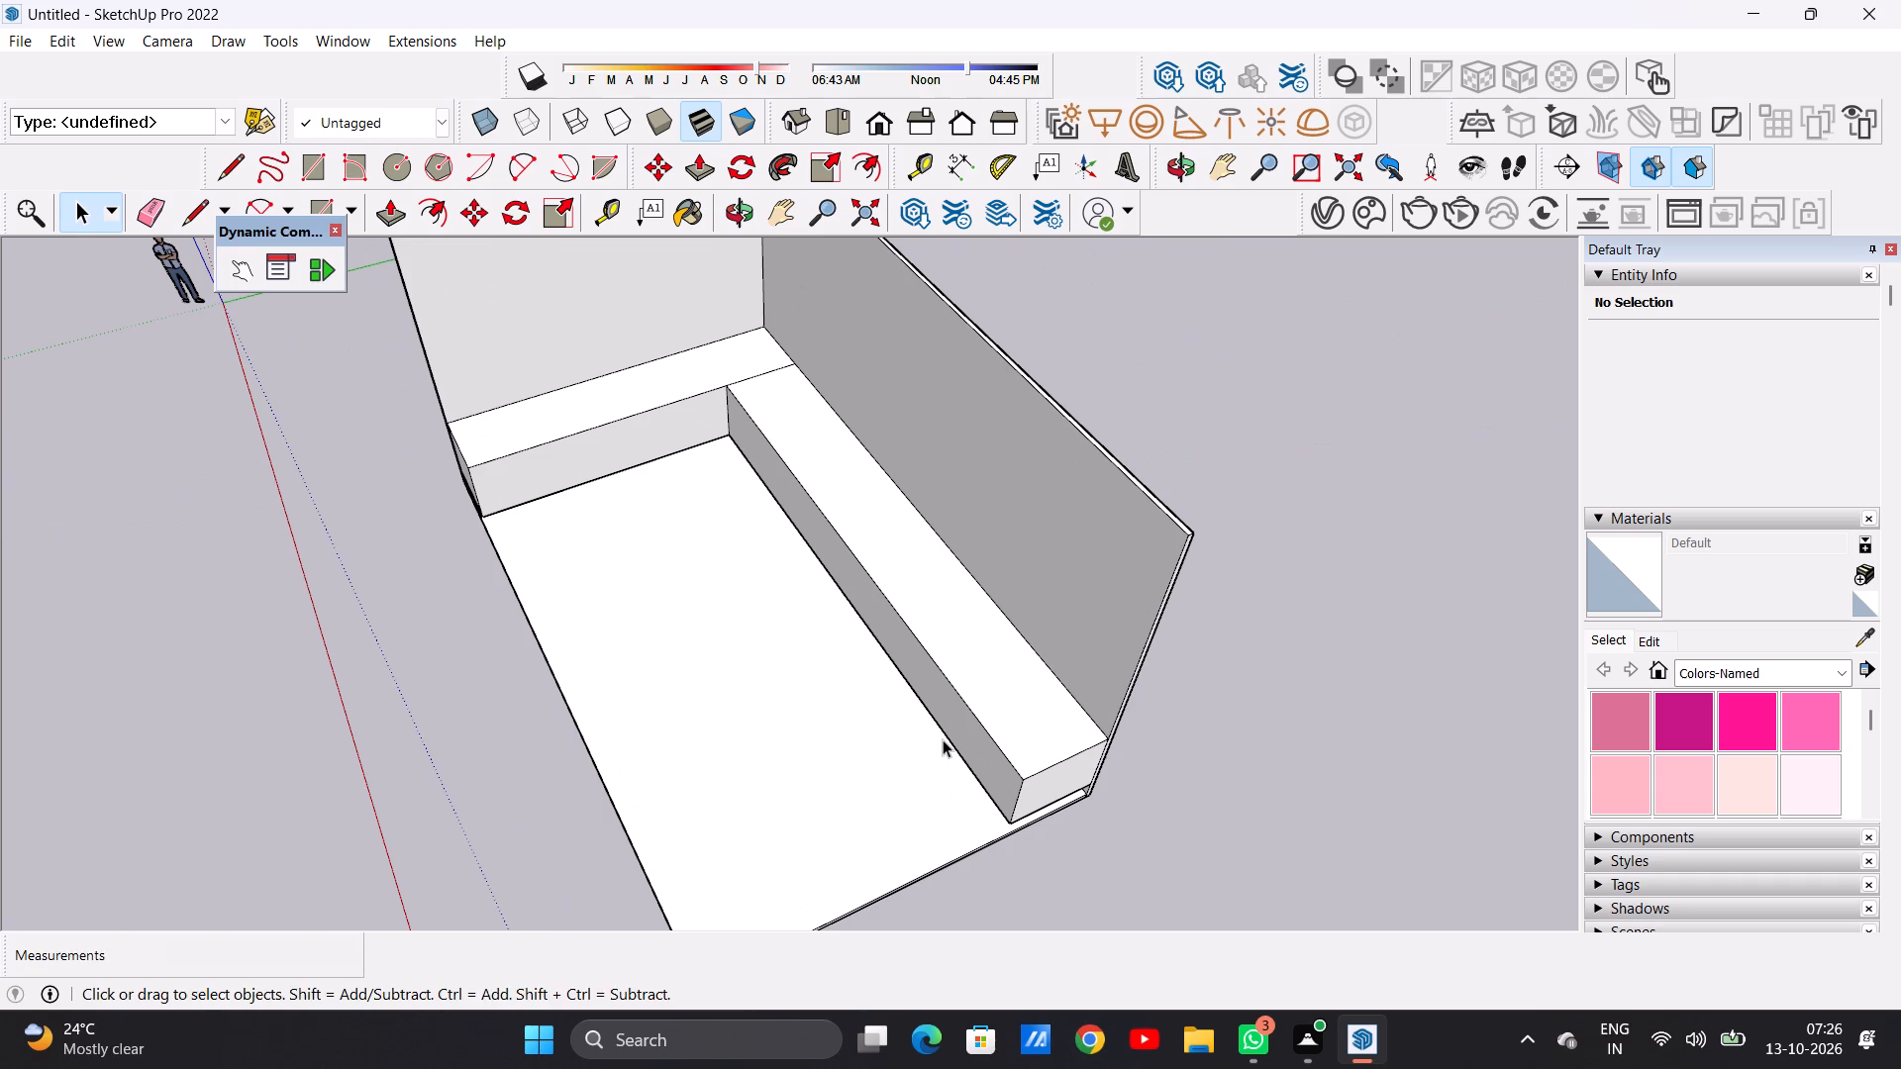
pyautogui.press('p')
pyautogui.scroll(5, 947, 746)
pyautogui.click(1000, 736)
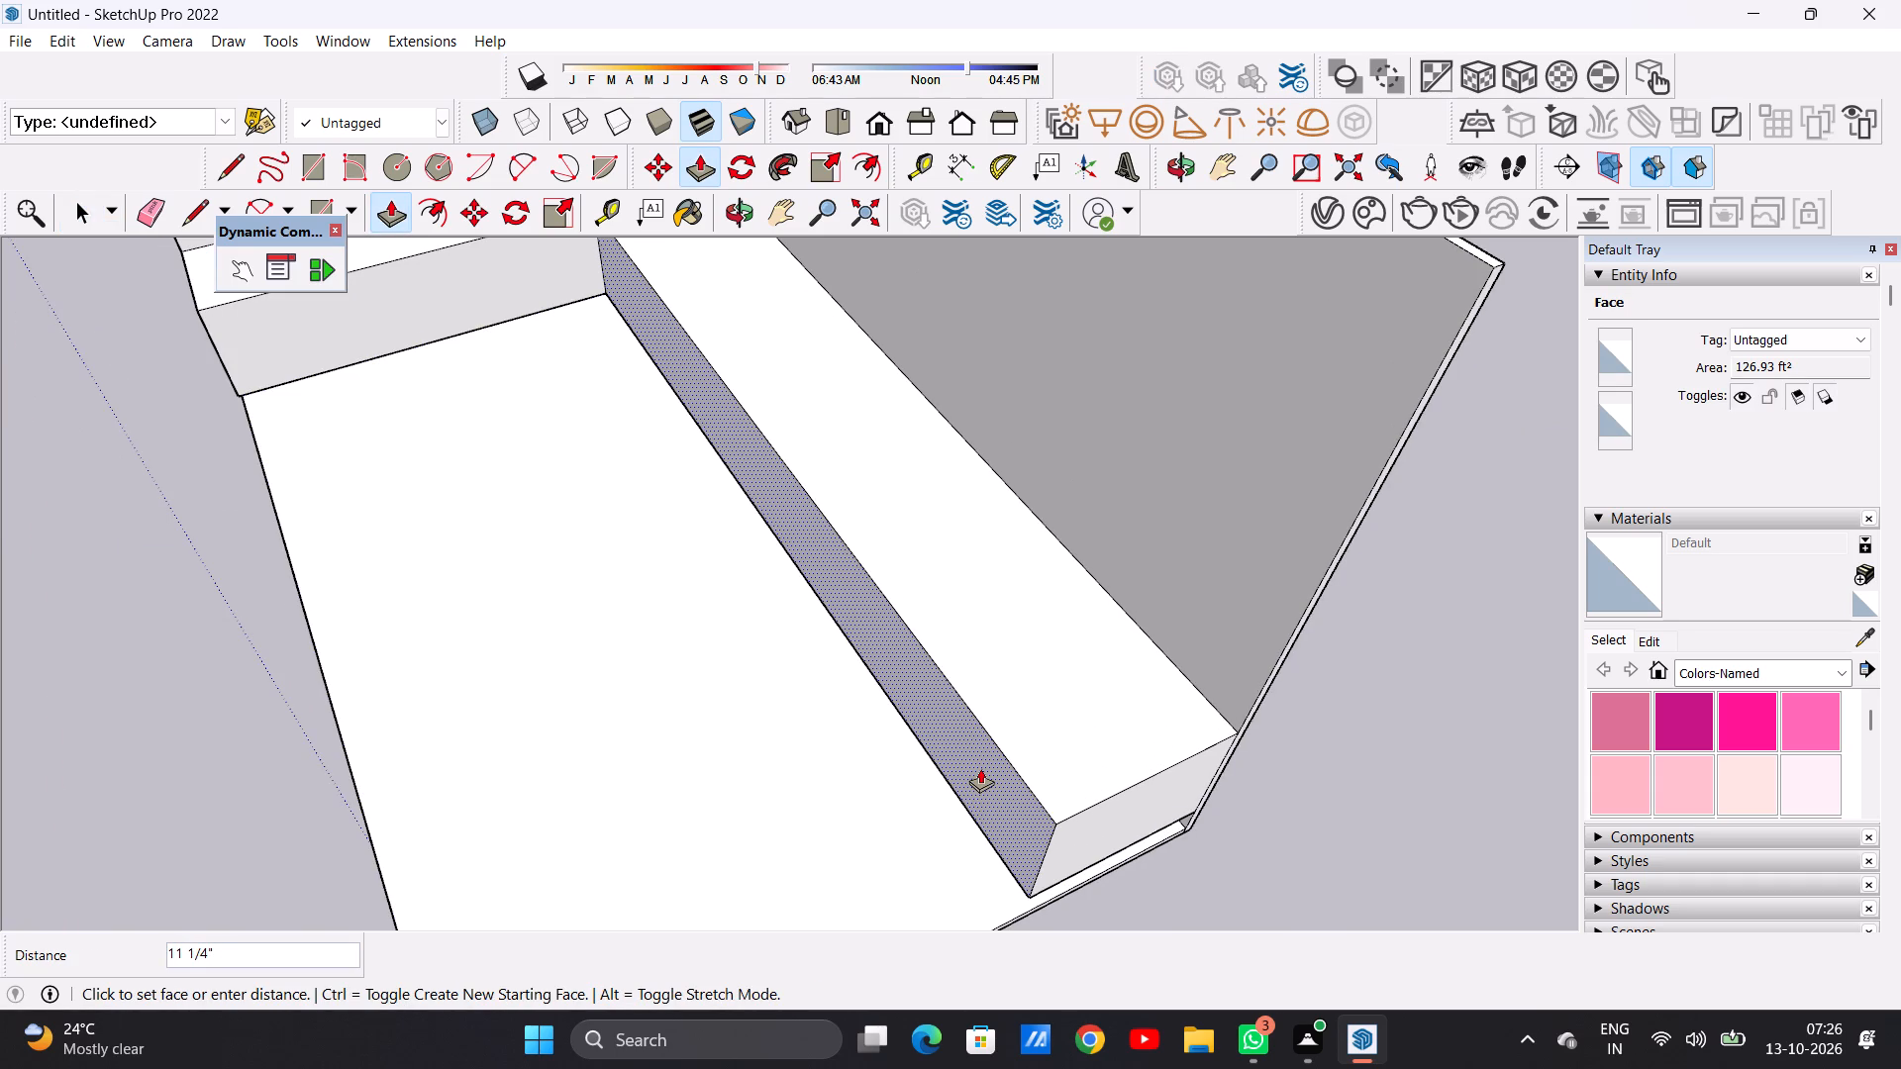
pyautogui.click(985, 763)
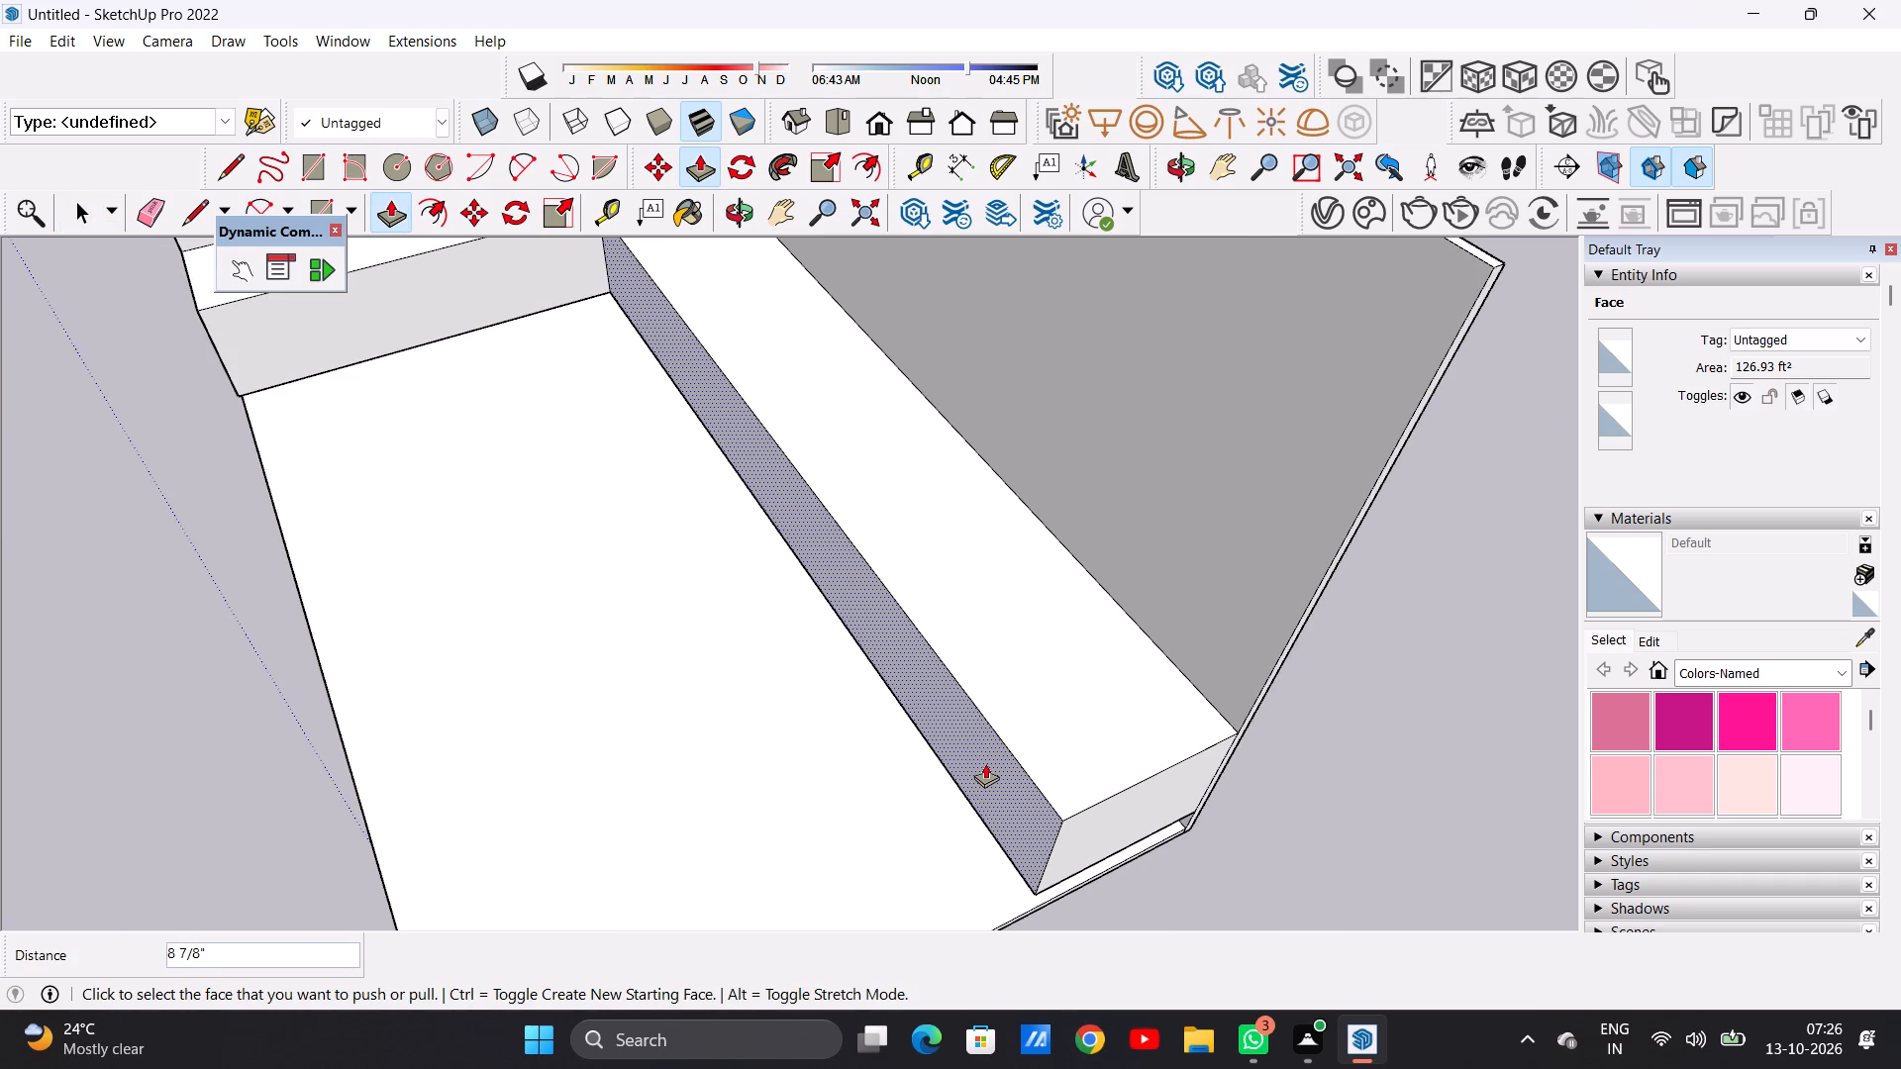
pyautogui.press('space')
# Erase the seam line between the two counter tops at the inner corner.
pyautogui.scroll(-8, 824, 564)
pyautogui.moveTo(613, 459); pyautogui.dragTo(694, 437, button='middle')
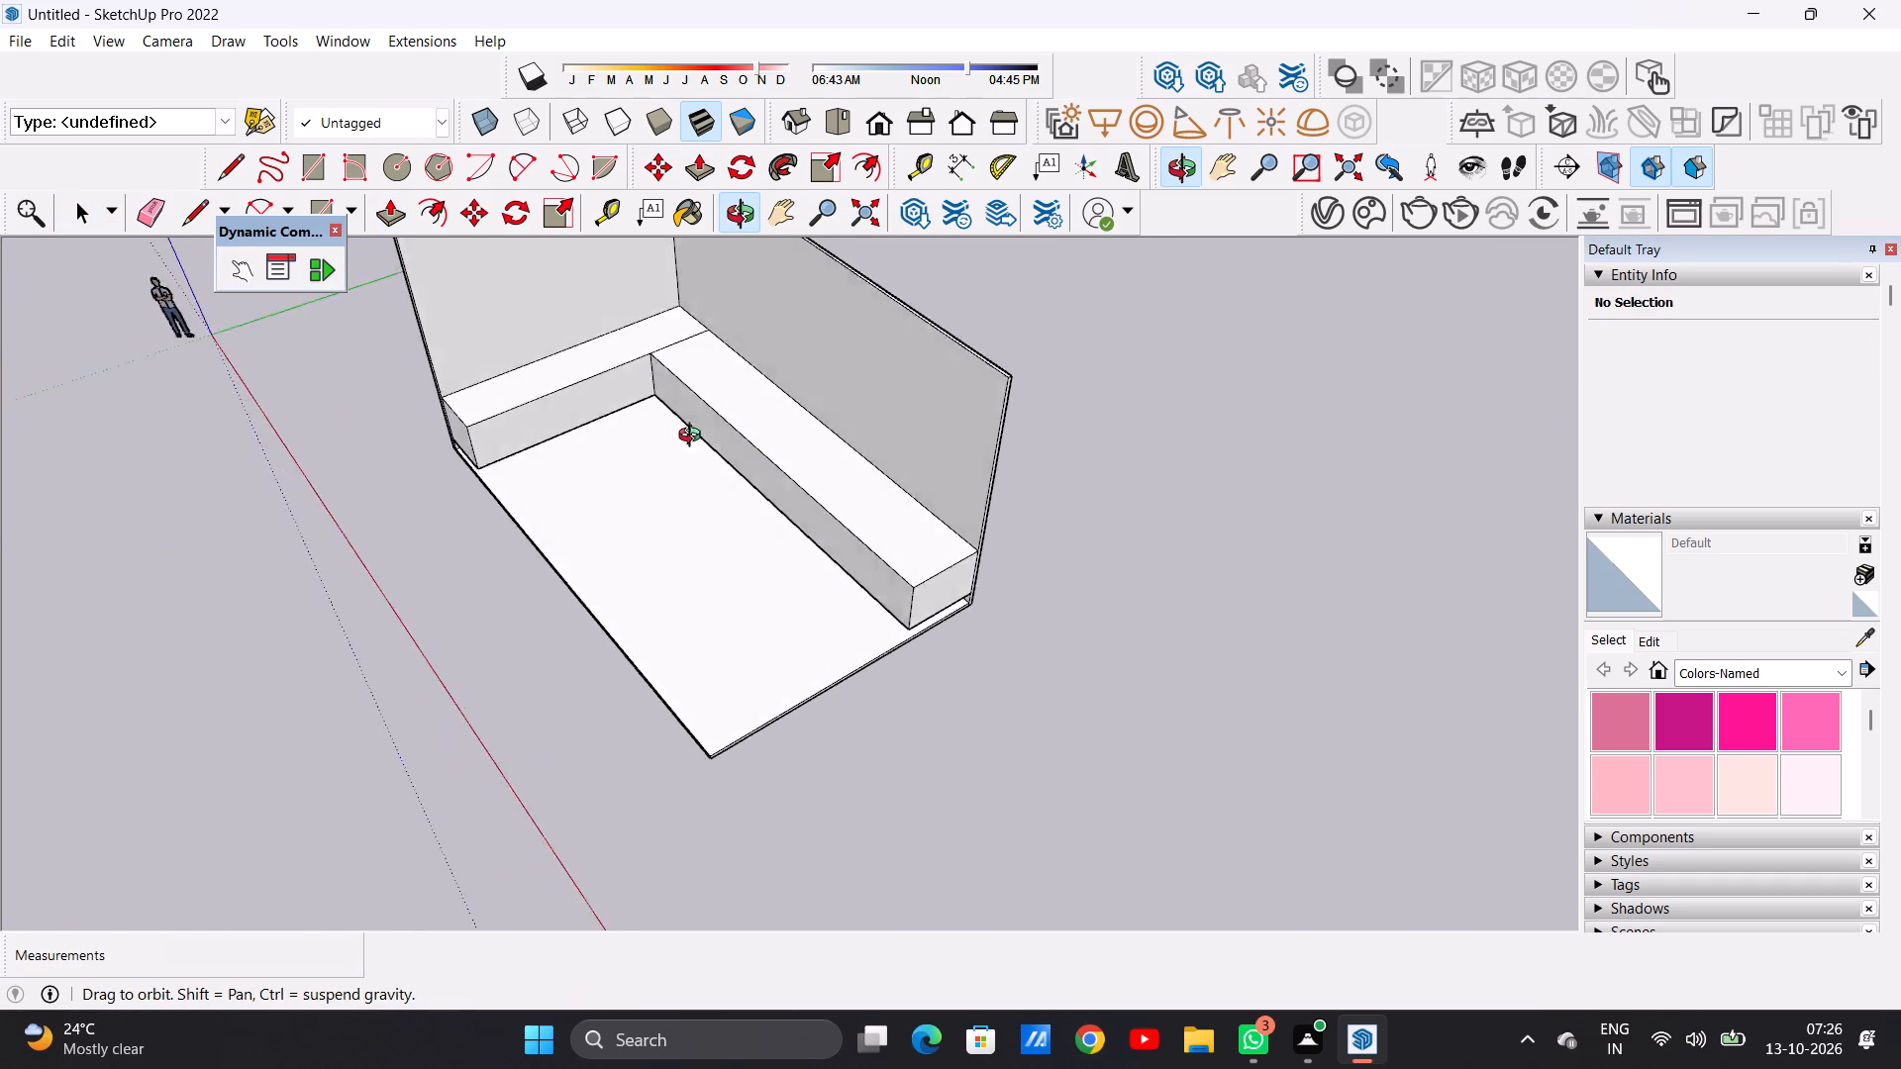
pyautogui.moveTo(694, 437); pyautogui.dragTo(762, 479, button='middle')
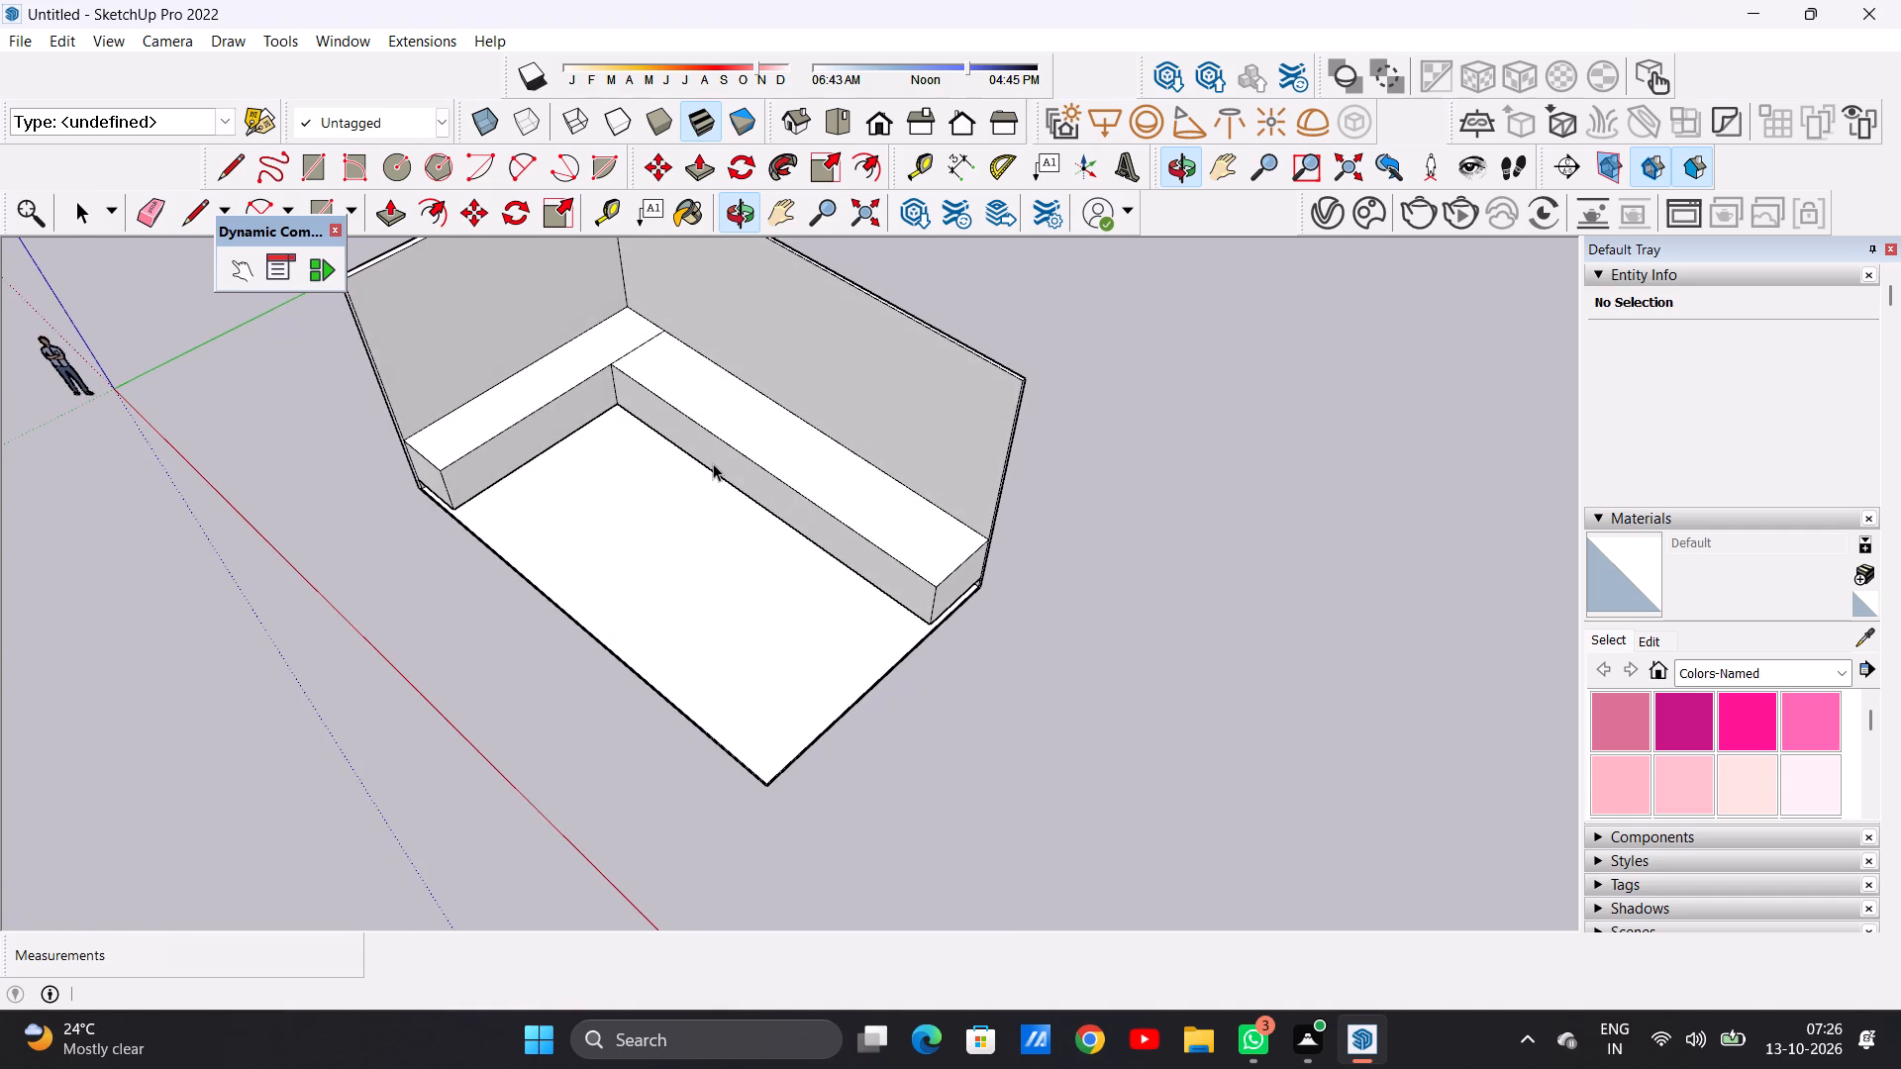
pyautogui.scroll(6, 619, 320)
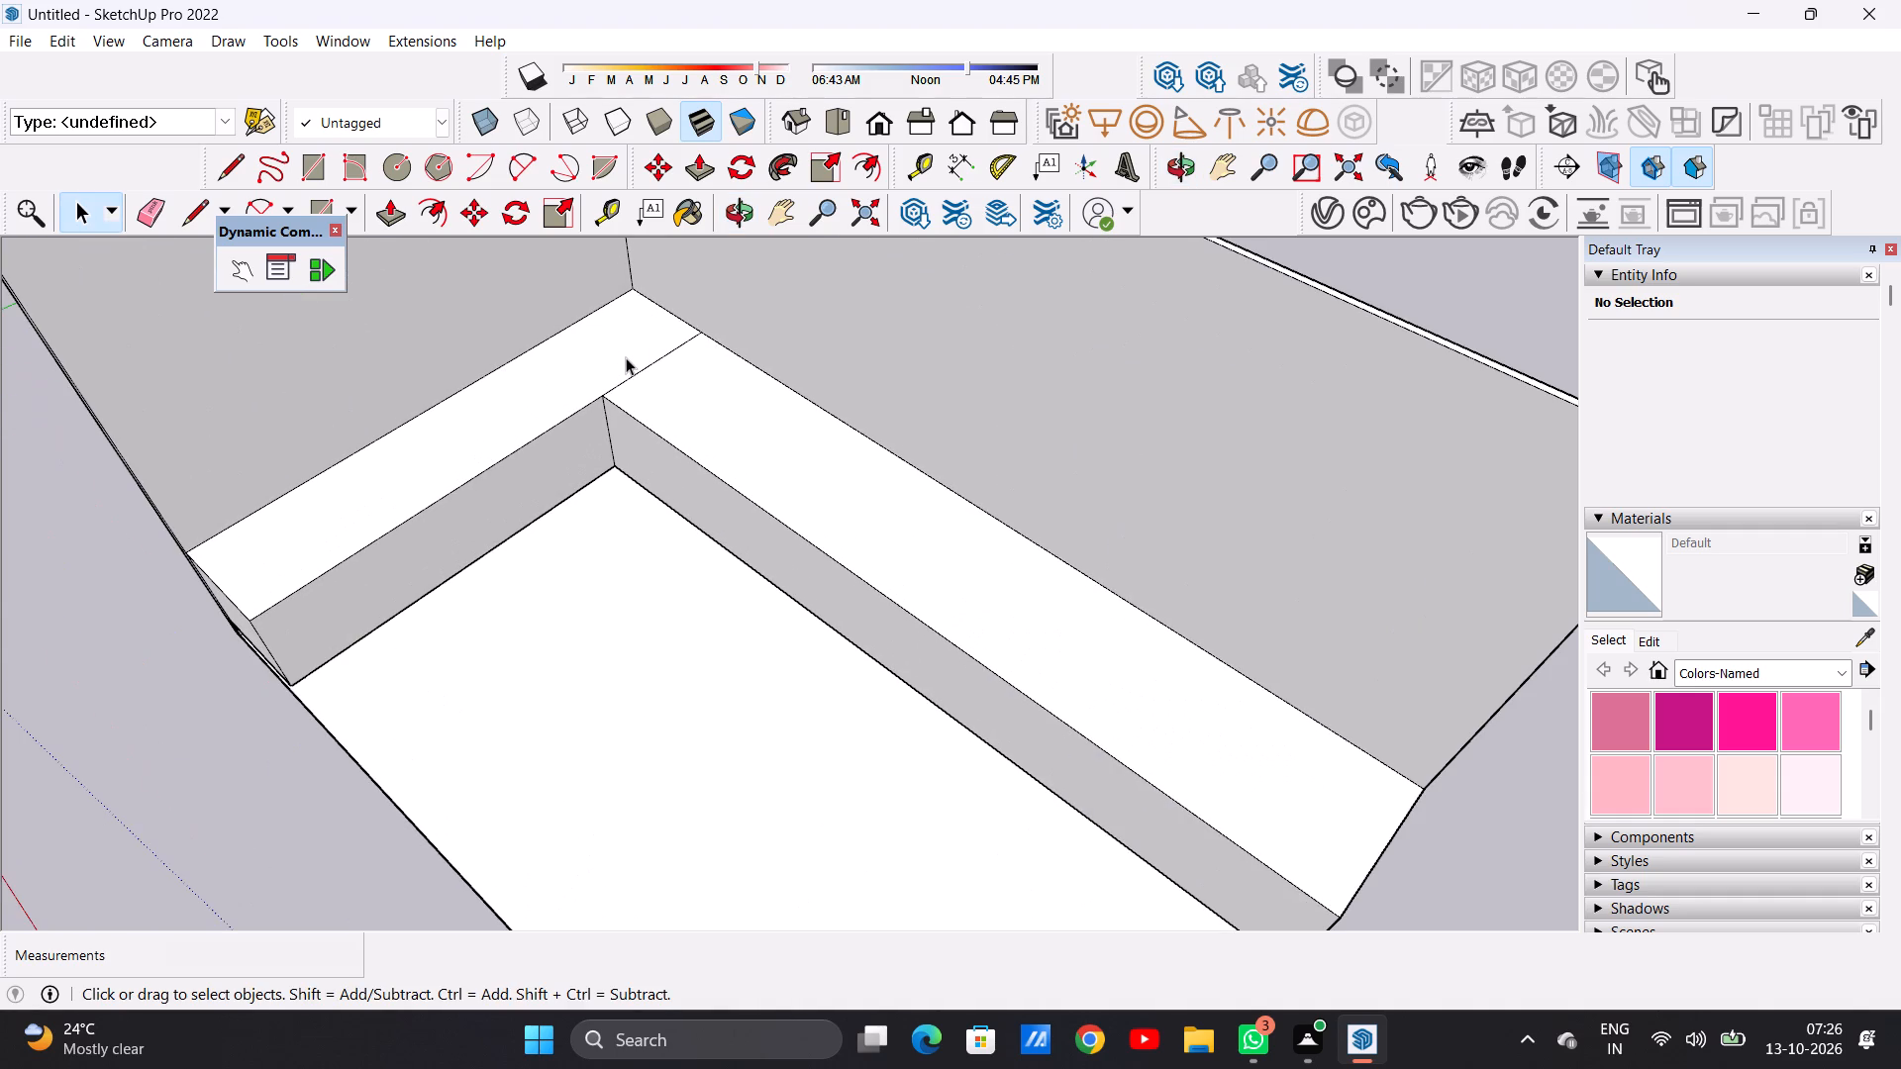
pyautogui.press('e')
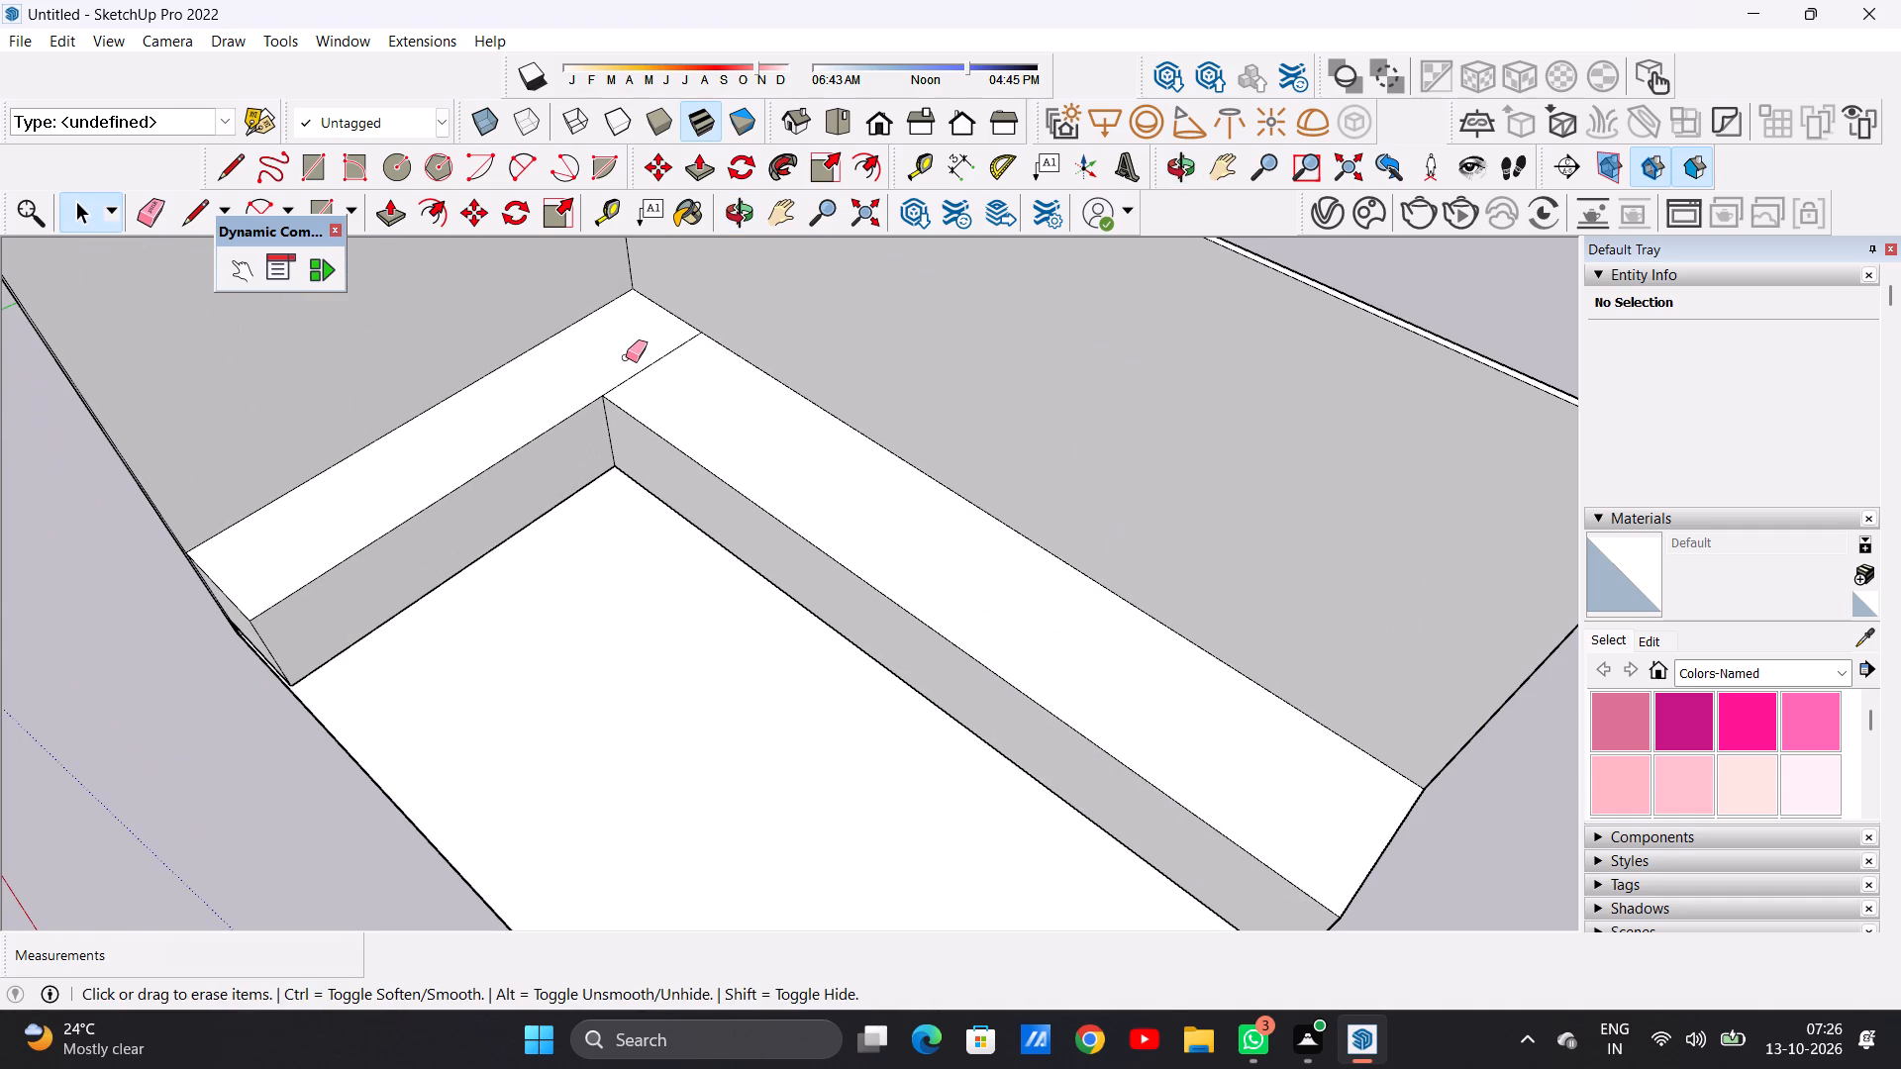
pyautogui.moveTo(650, 360); pyautogui.dragTo(673, 391)
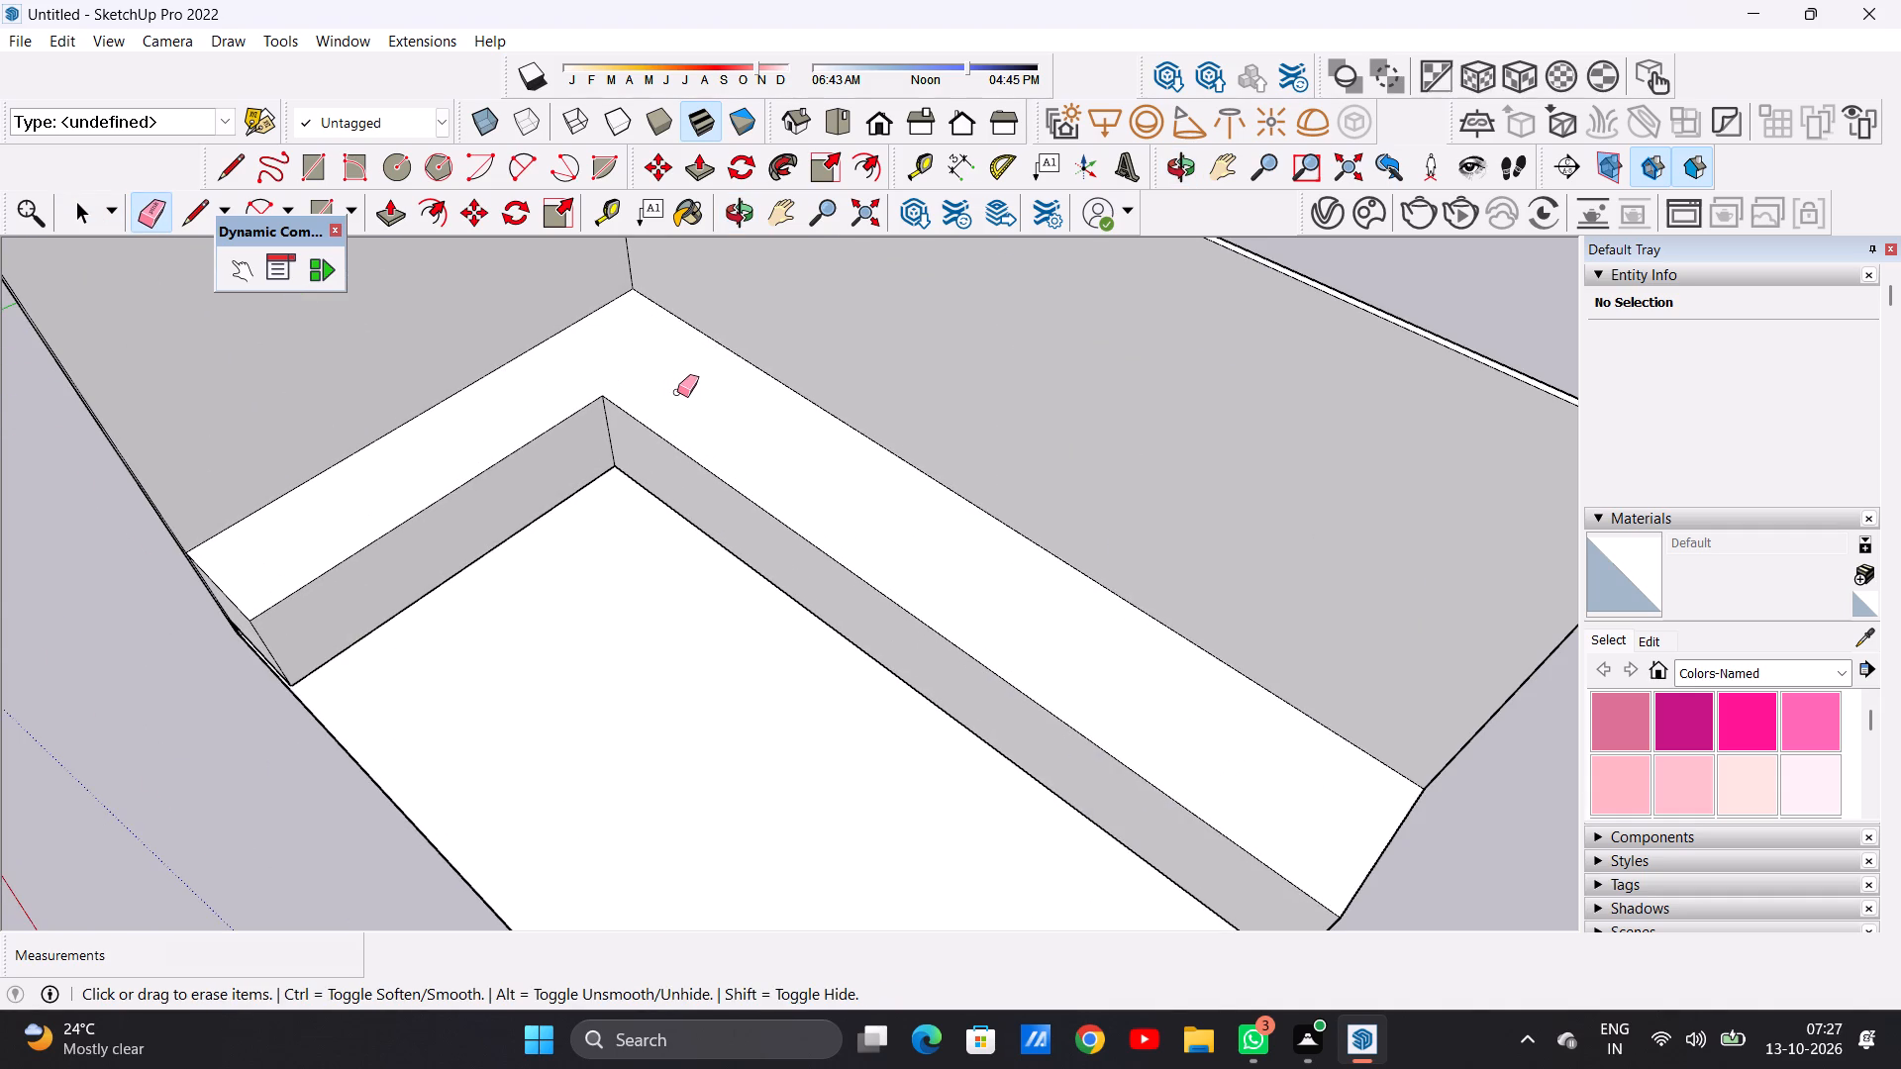
pyautogui.press('space')
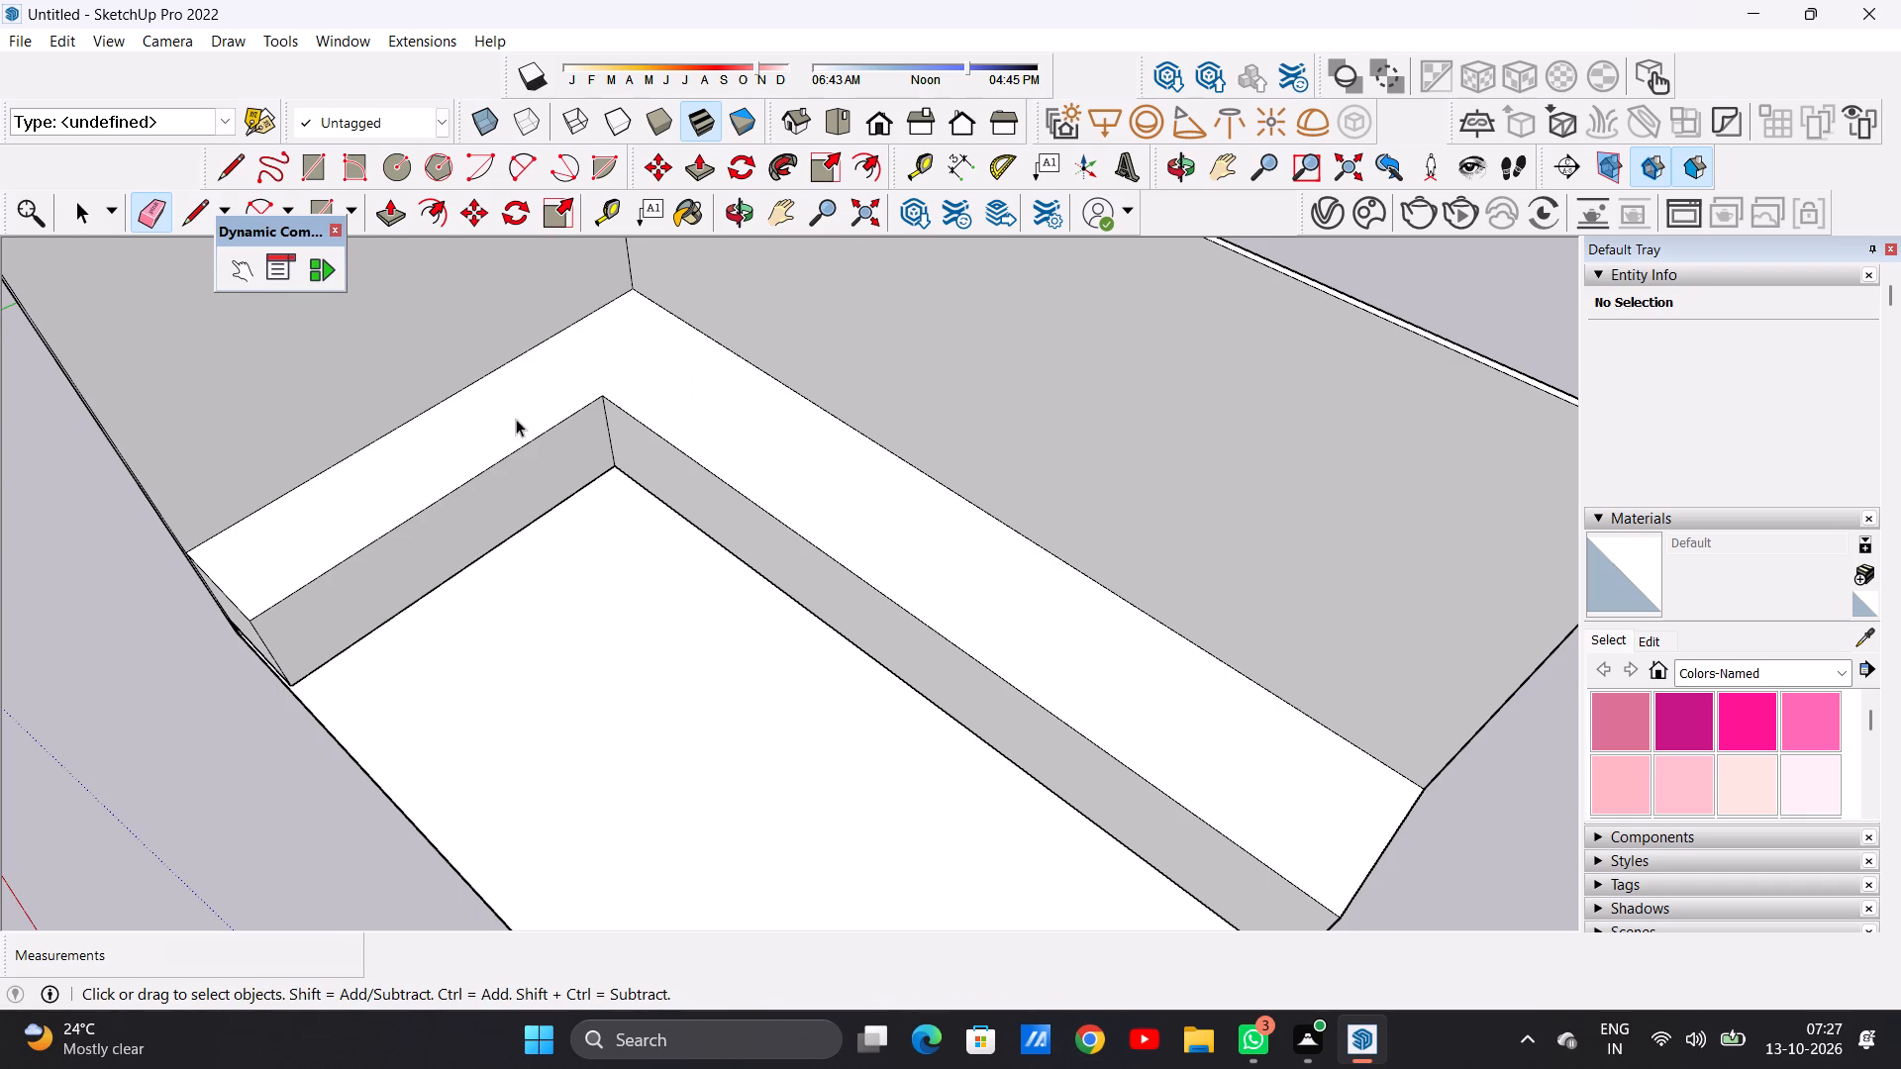
# Pull the front face of the end wall's counter block outward about another 9".
pyautogui.scroll(-5, 660, 444)
pyautogui.moveTo(600, 578); pyautogui.dragTo(574, 688, button='middle')
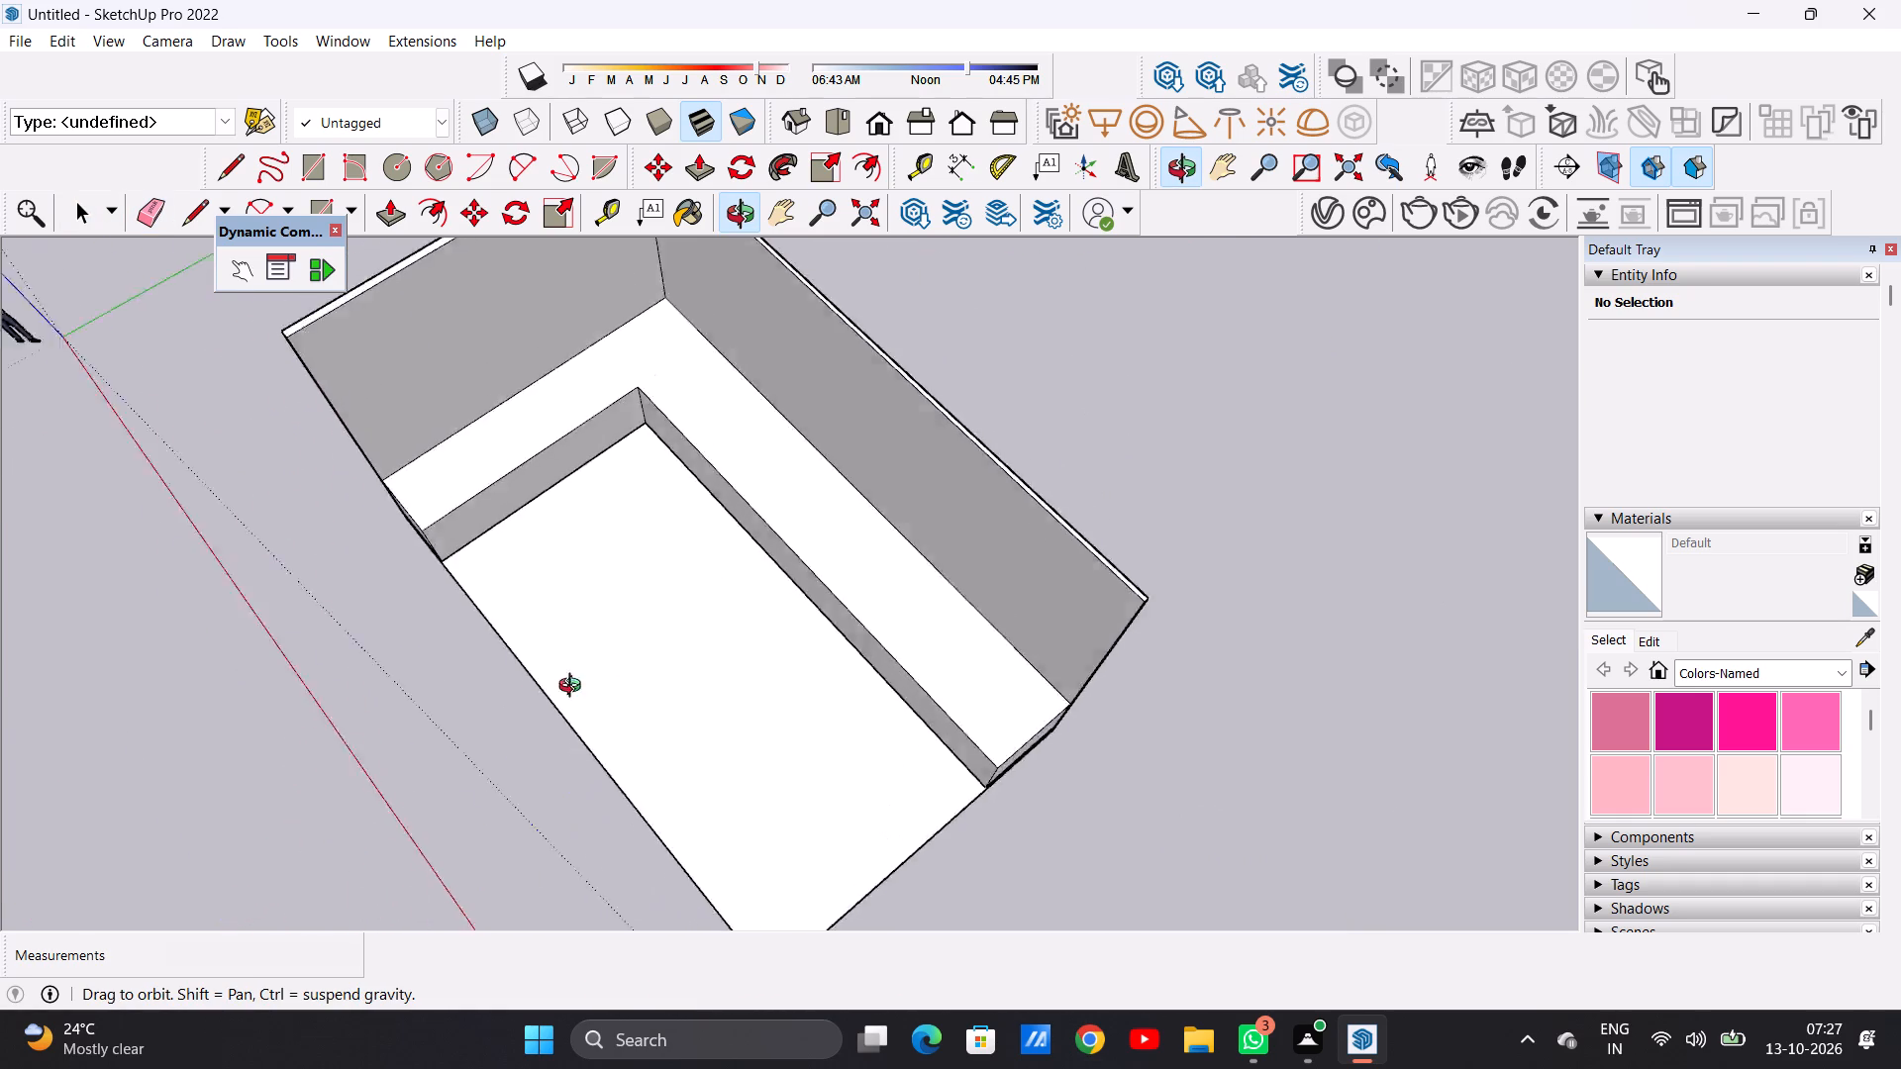
pyautogui.moveTo(574, 688); pyautogui.dragTo(842, 670, button='middle')
pyautogui.scroll(-4, 601, 471)
pyautogui.scroll(12, 536, 686)
pyautogui.press('p')
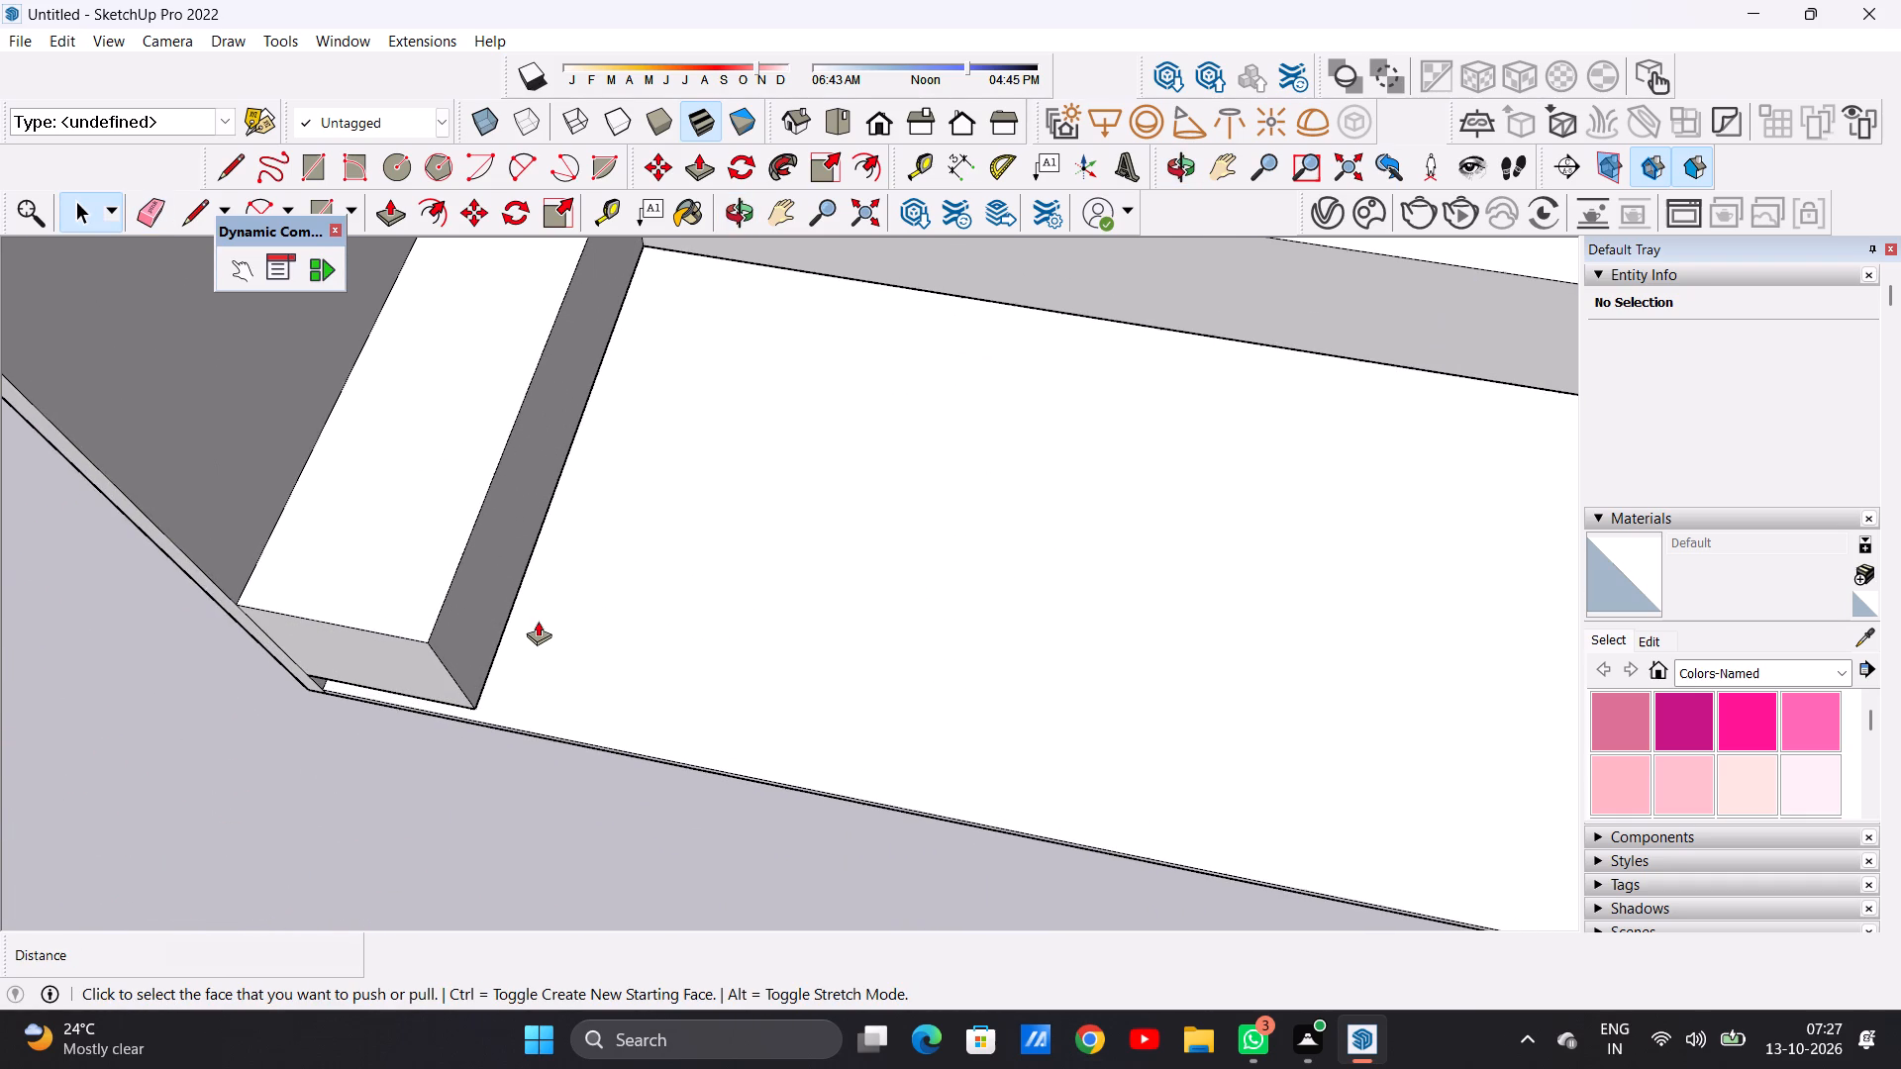
pyautogui.click(494, 542)
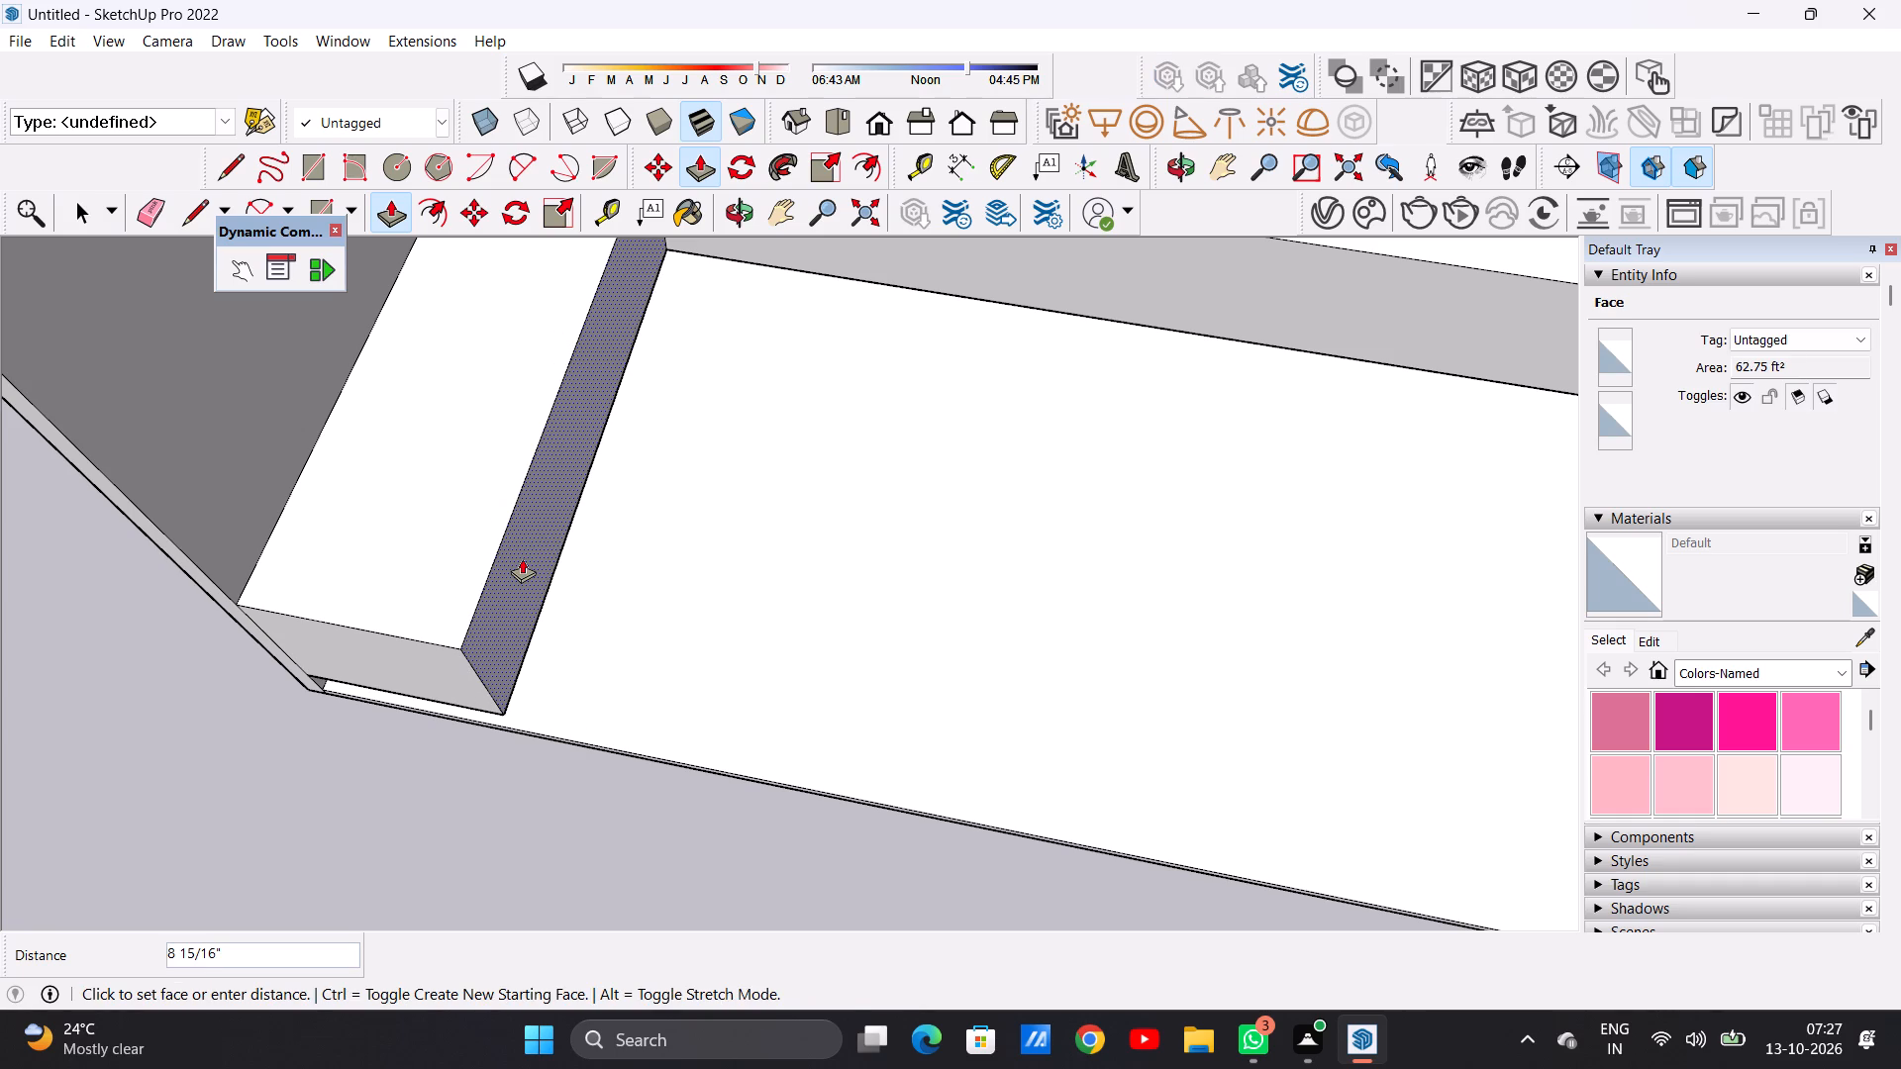
pyautogui.click(522, 558)
pyautogui.press('space')
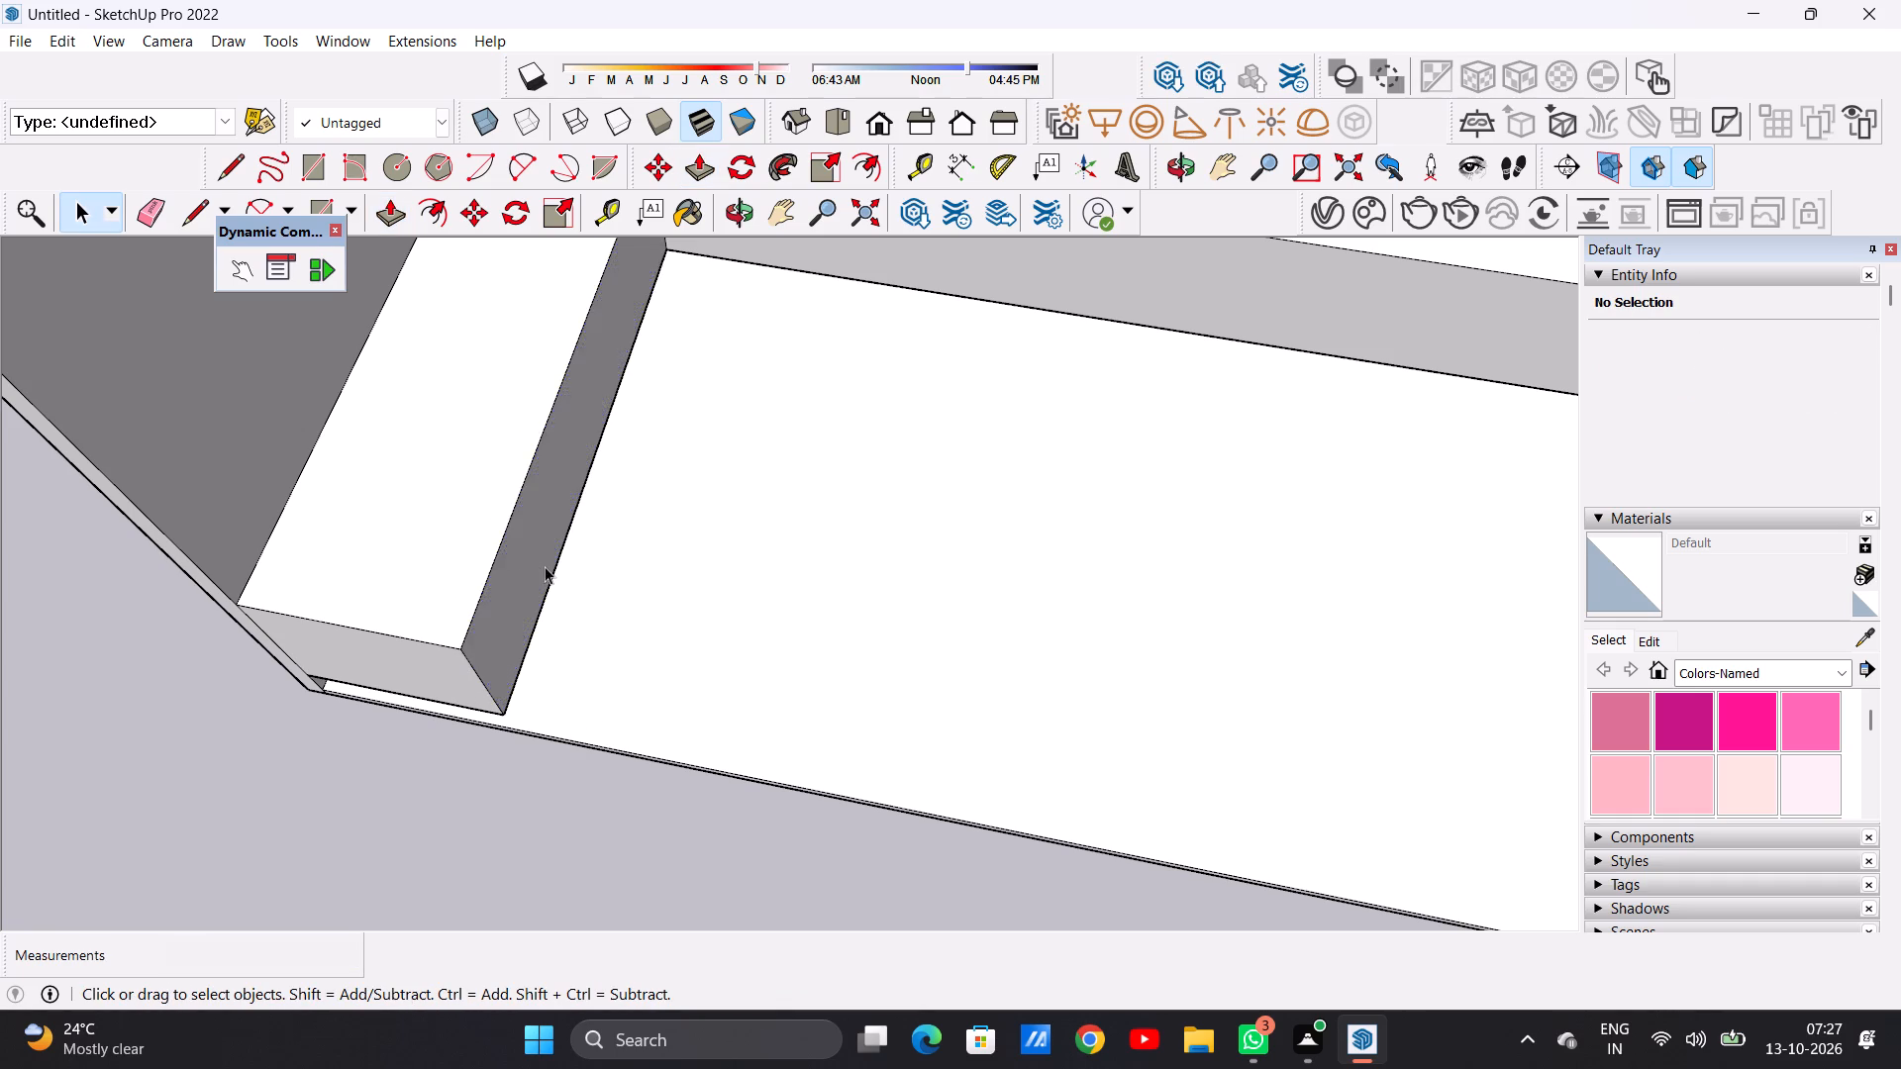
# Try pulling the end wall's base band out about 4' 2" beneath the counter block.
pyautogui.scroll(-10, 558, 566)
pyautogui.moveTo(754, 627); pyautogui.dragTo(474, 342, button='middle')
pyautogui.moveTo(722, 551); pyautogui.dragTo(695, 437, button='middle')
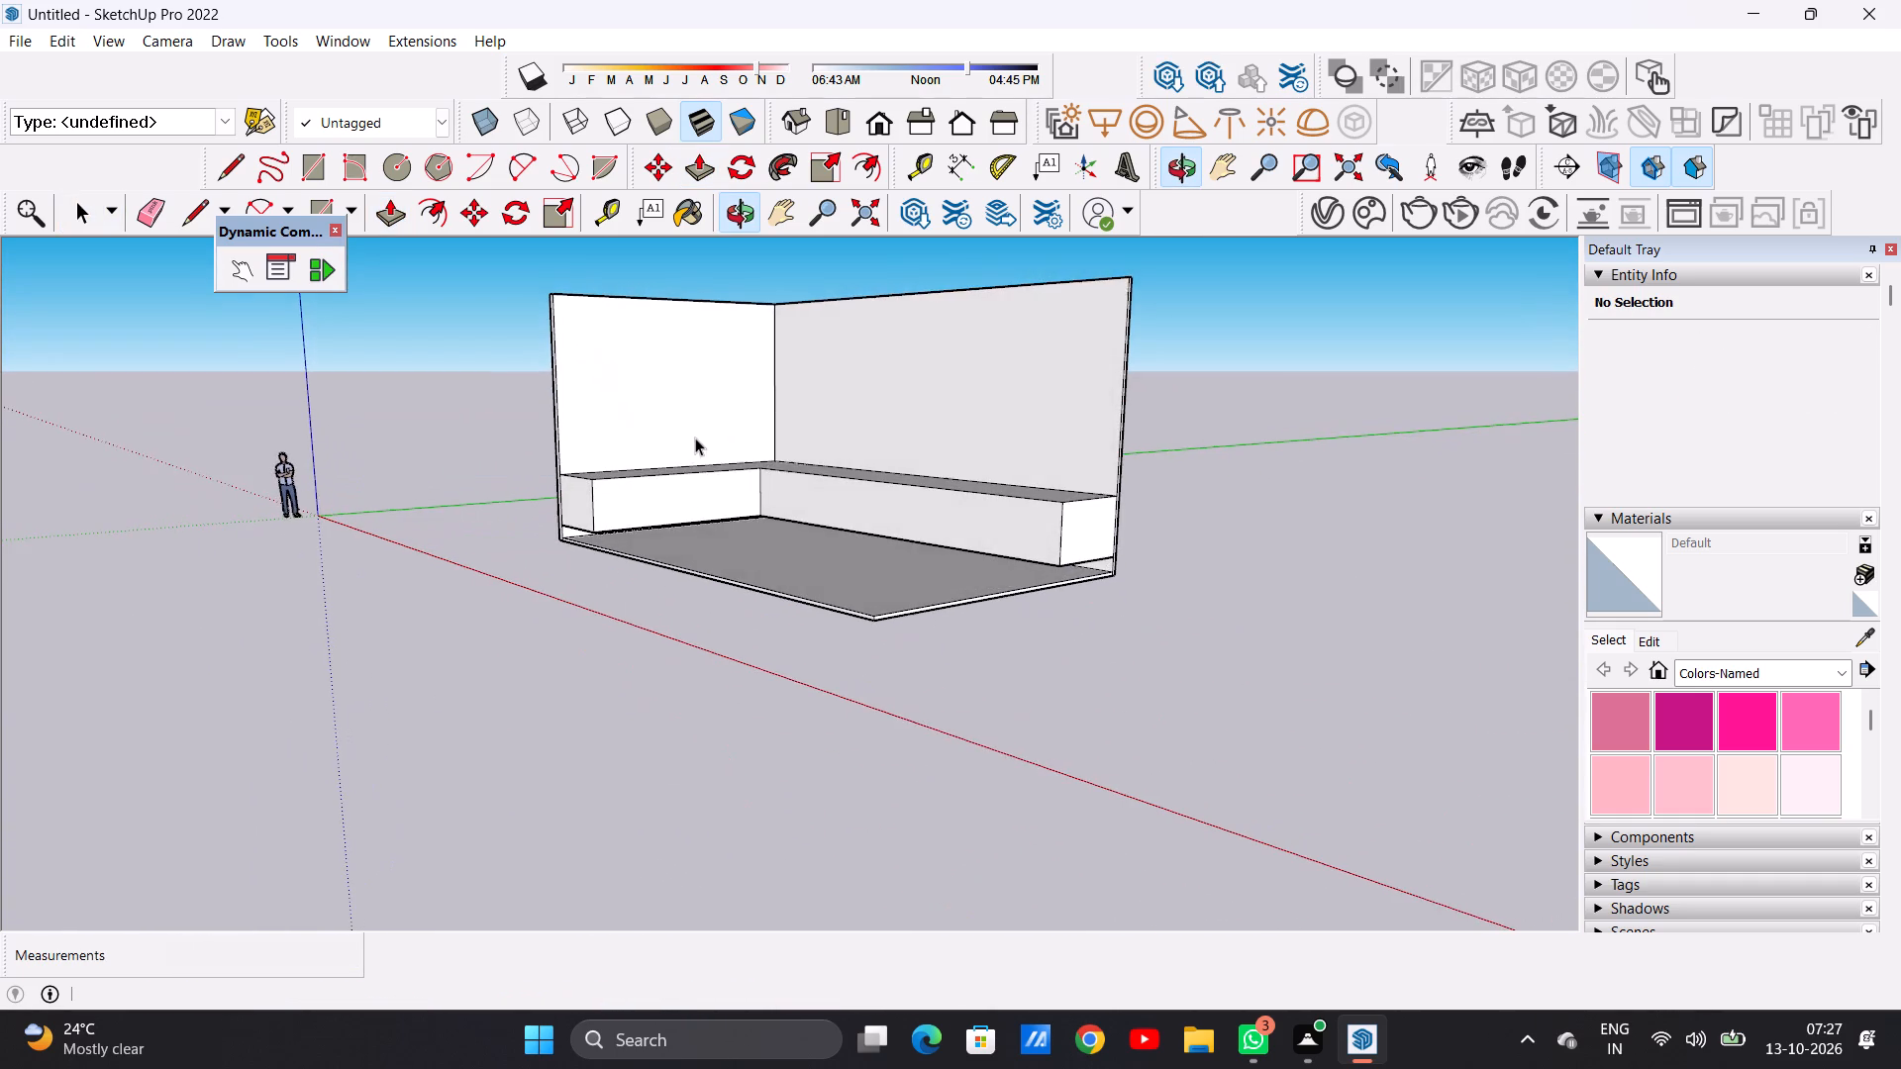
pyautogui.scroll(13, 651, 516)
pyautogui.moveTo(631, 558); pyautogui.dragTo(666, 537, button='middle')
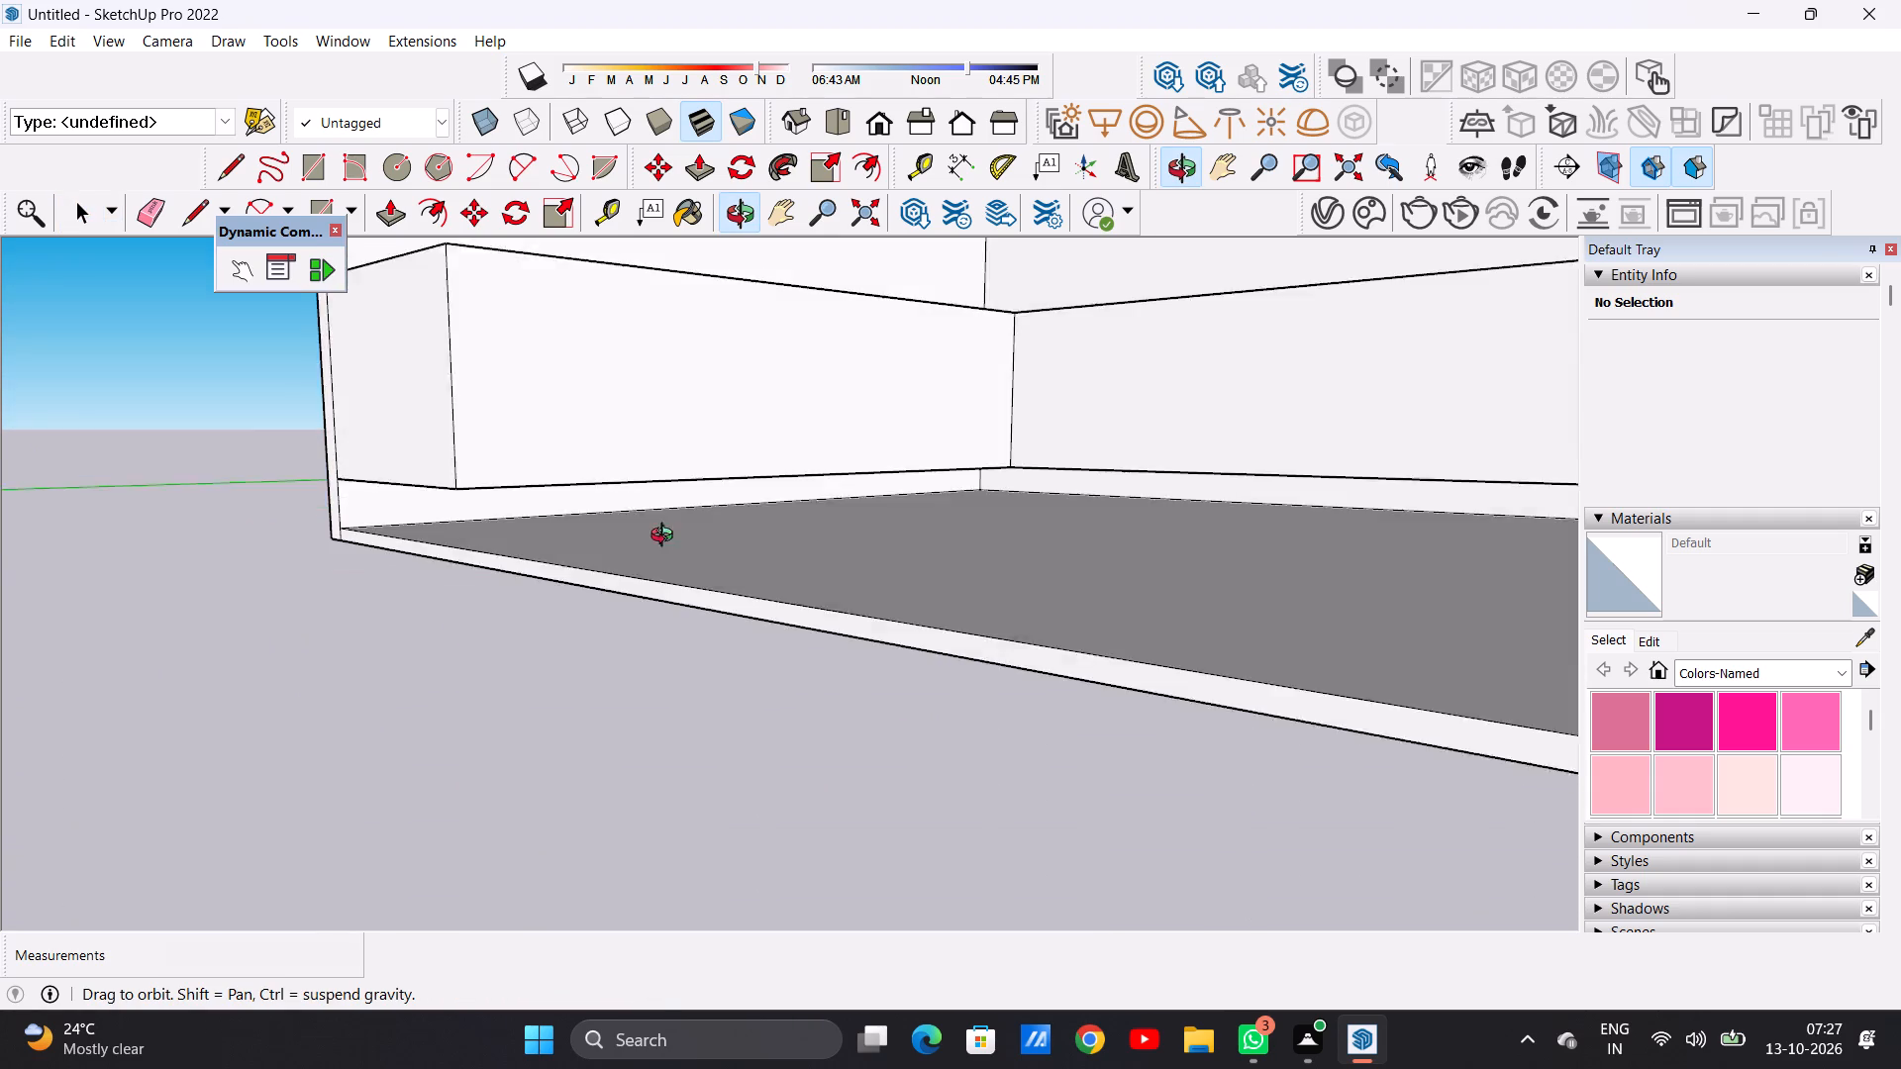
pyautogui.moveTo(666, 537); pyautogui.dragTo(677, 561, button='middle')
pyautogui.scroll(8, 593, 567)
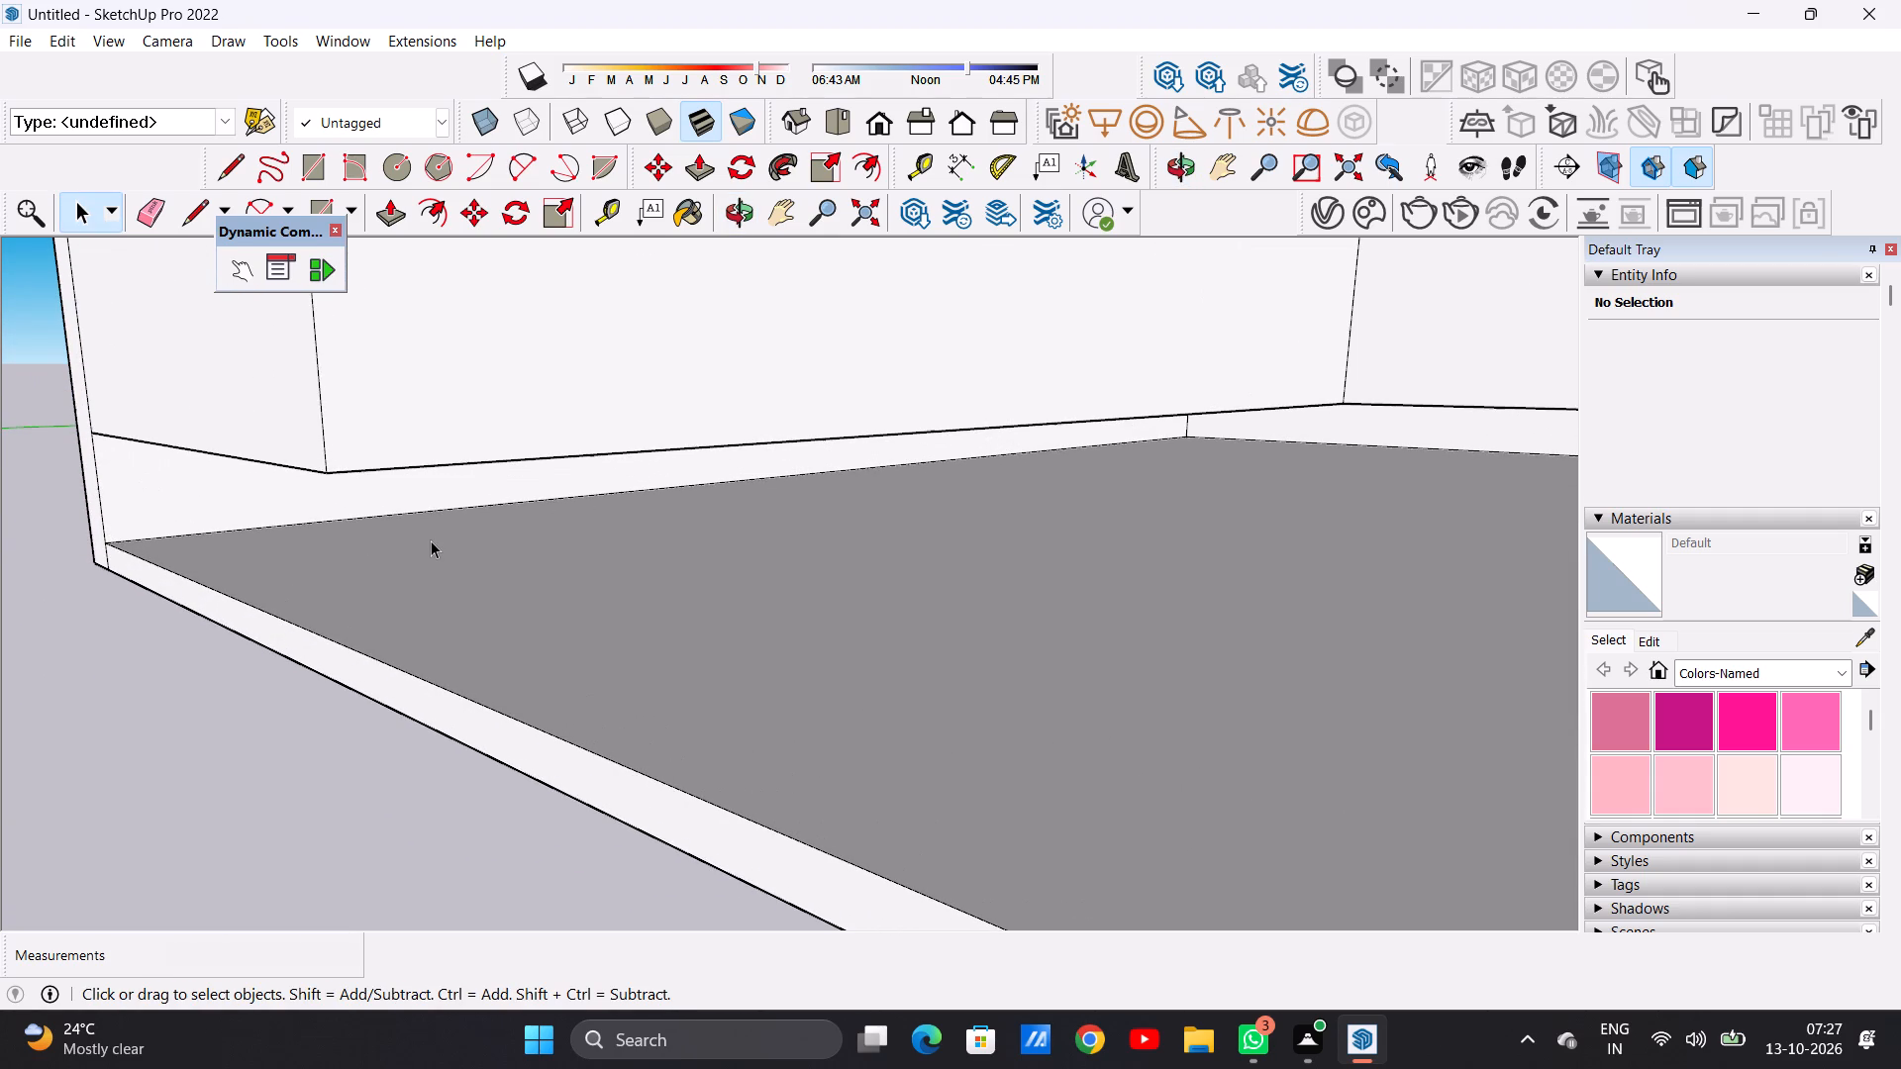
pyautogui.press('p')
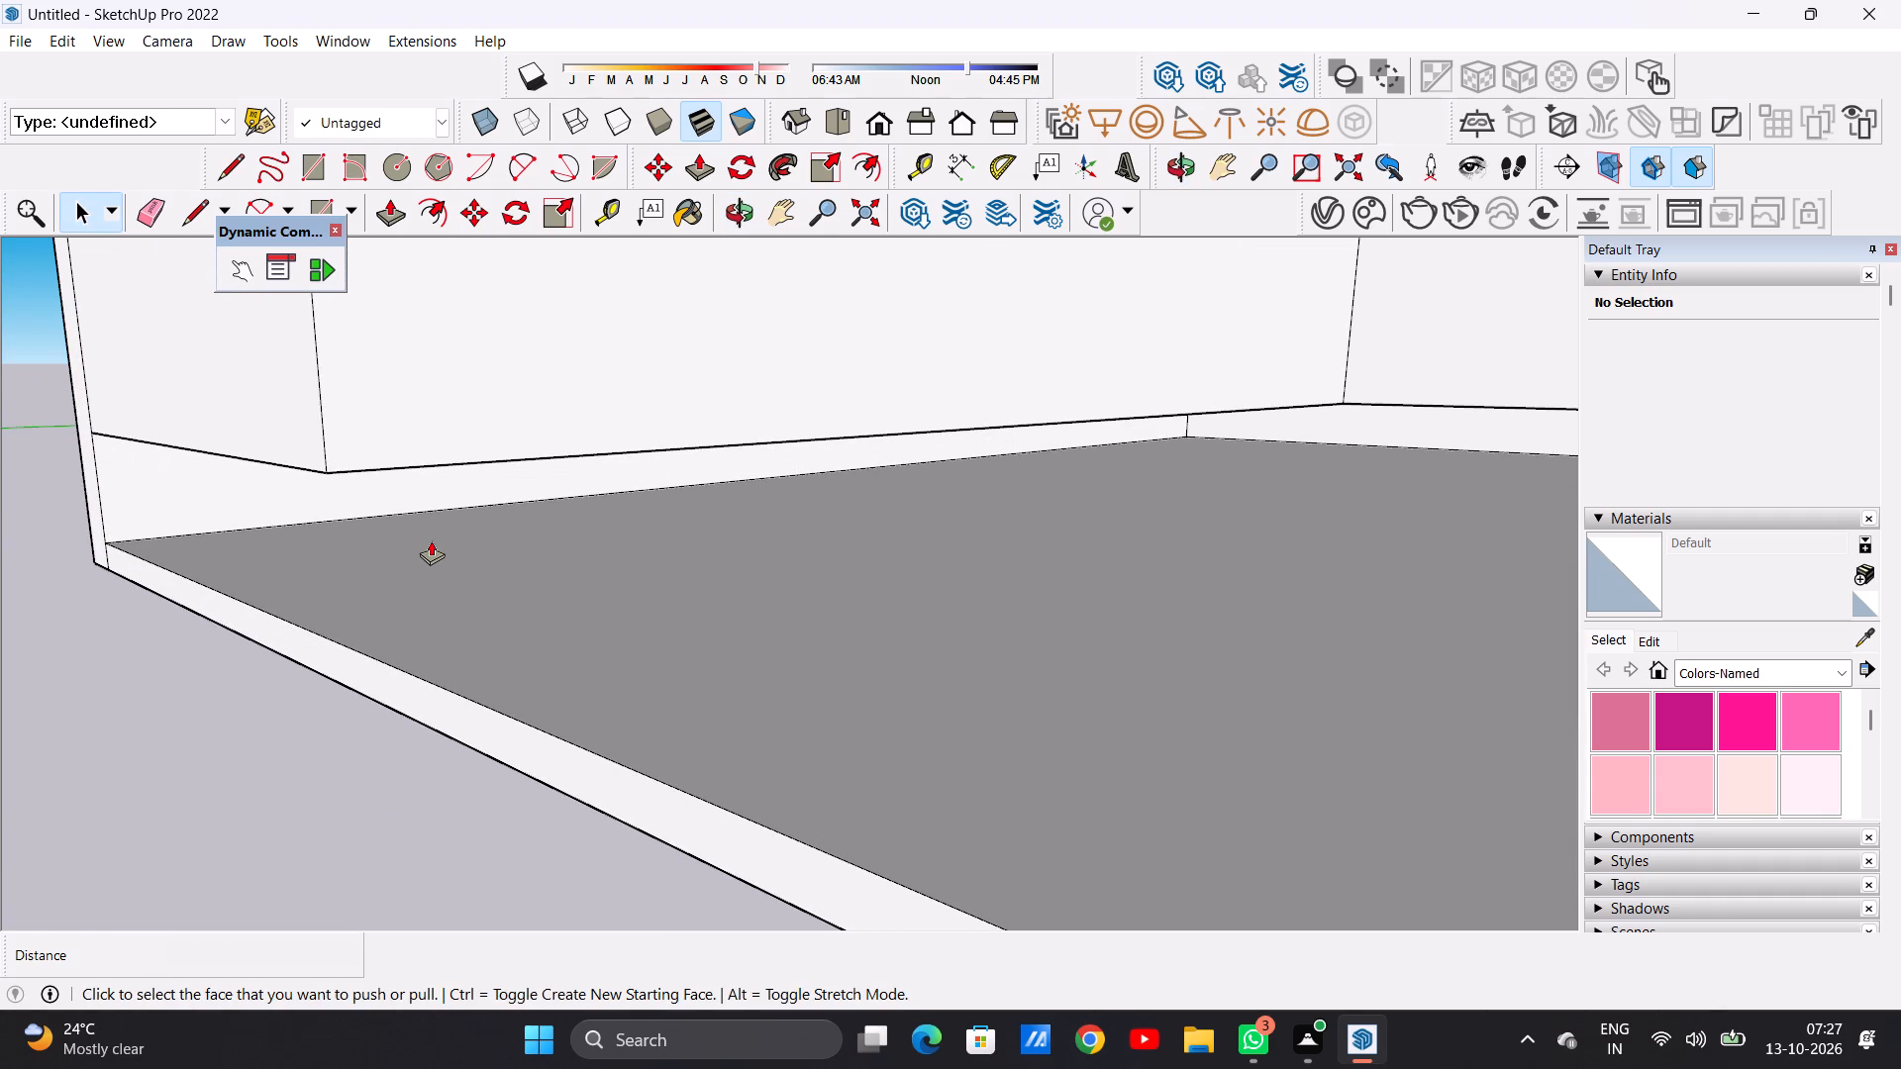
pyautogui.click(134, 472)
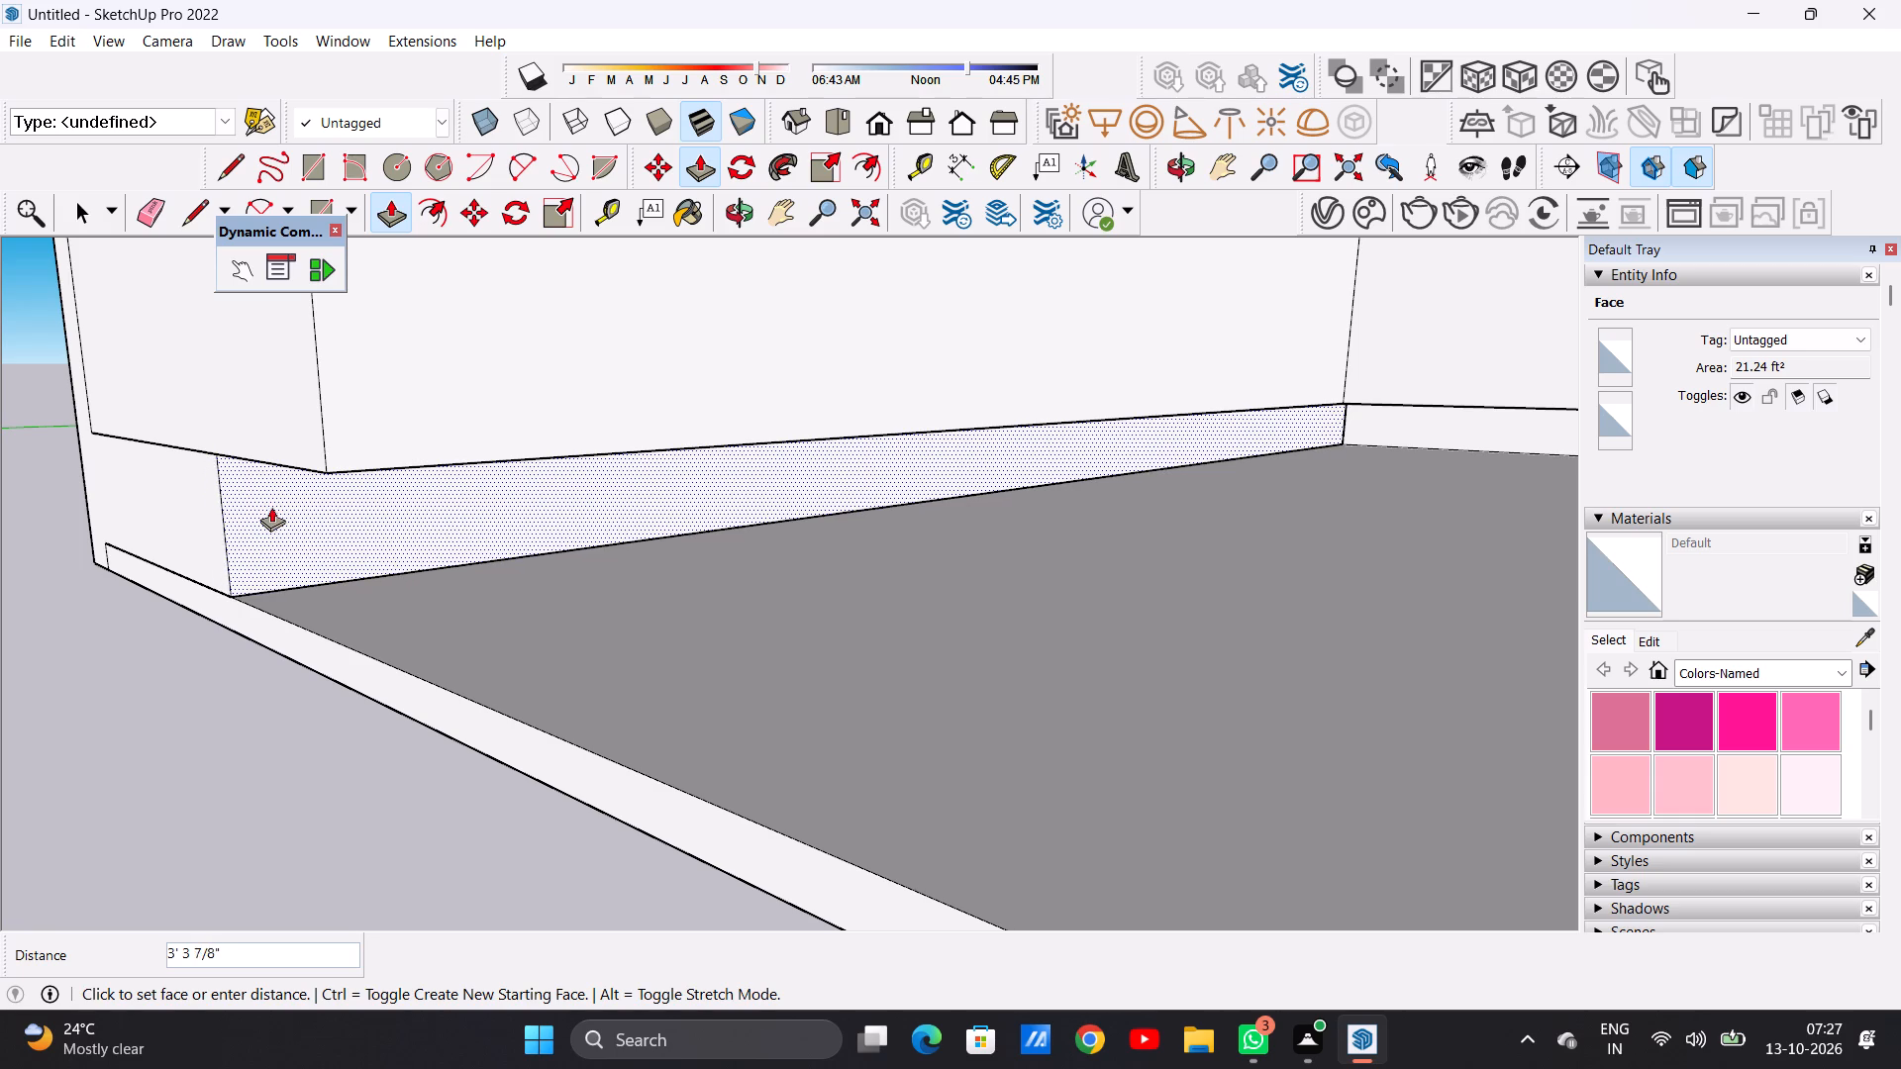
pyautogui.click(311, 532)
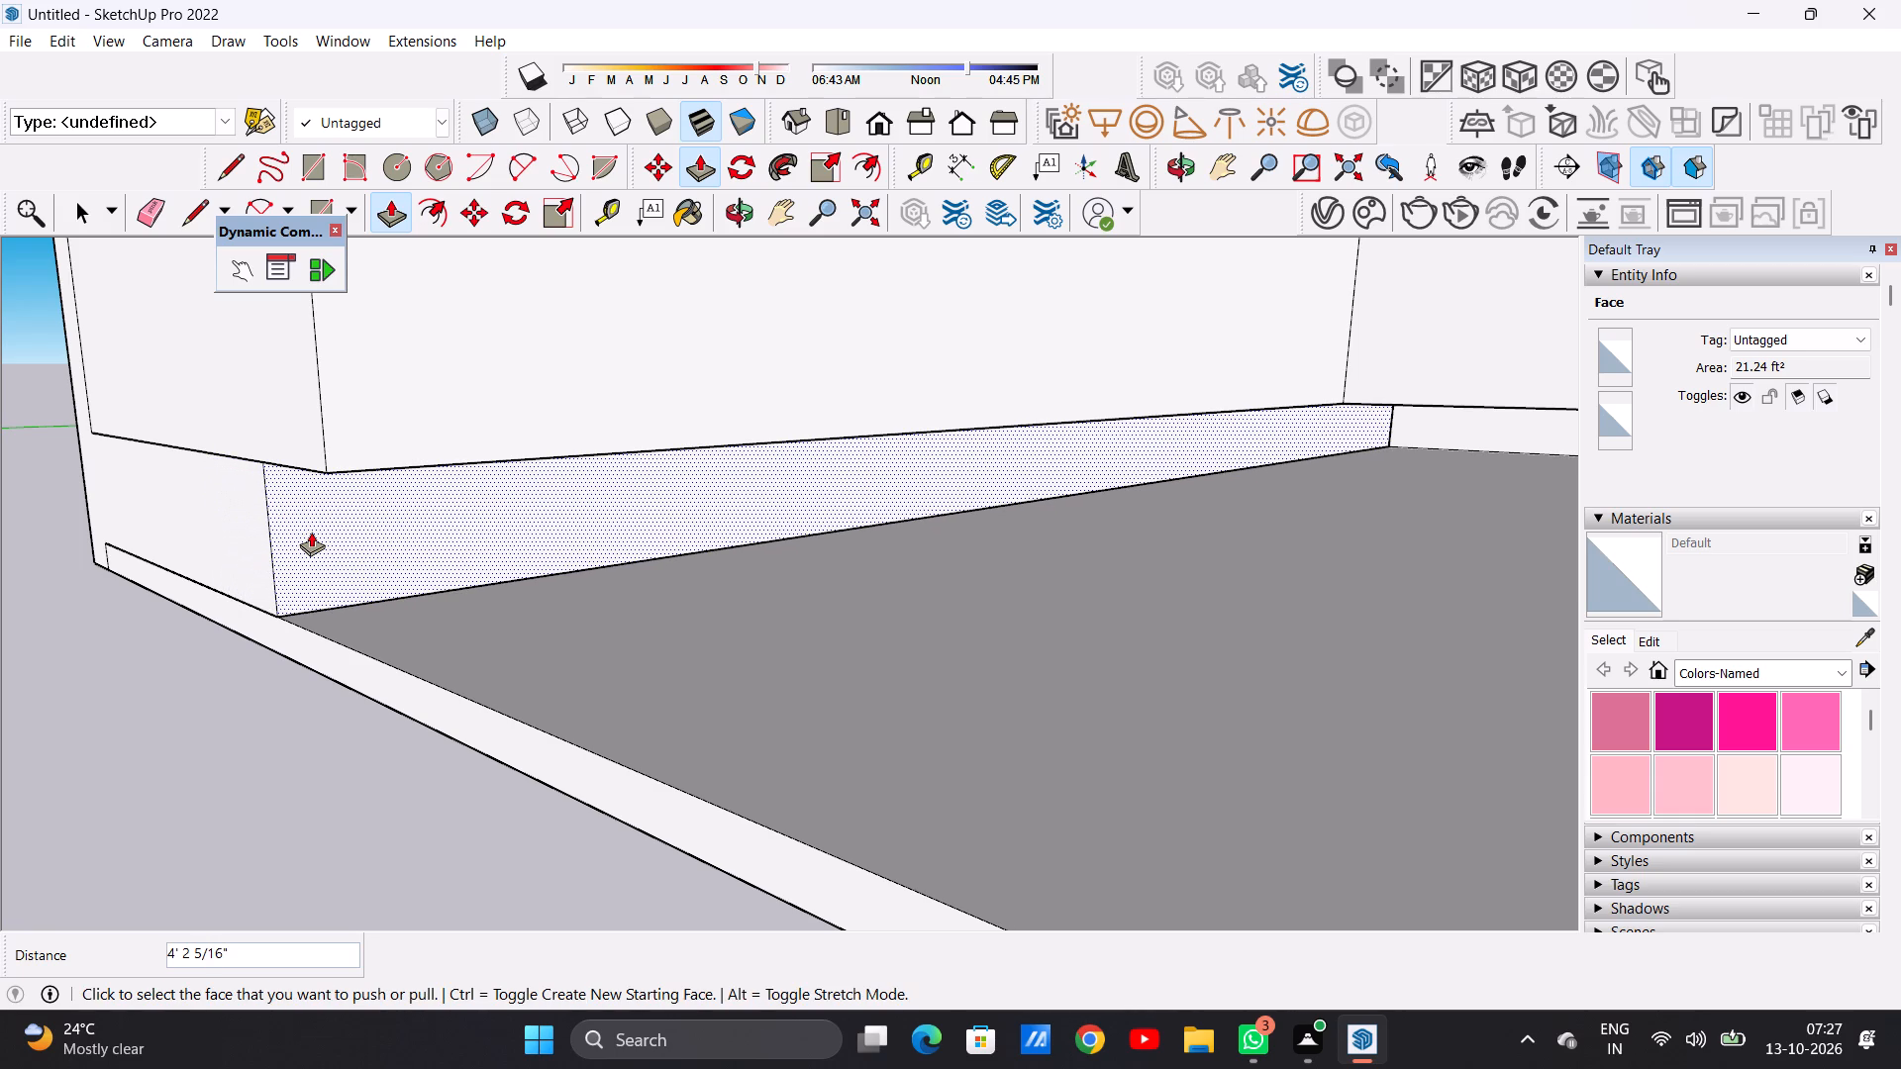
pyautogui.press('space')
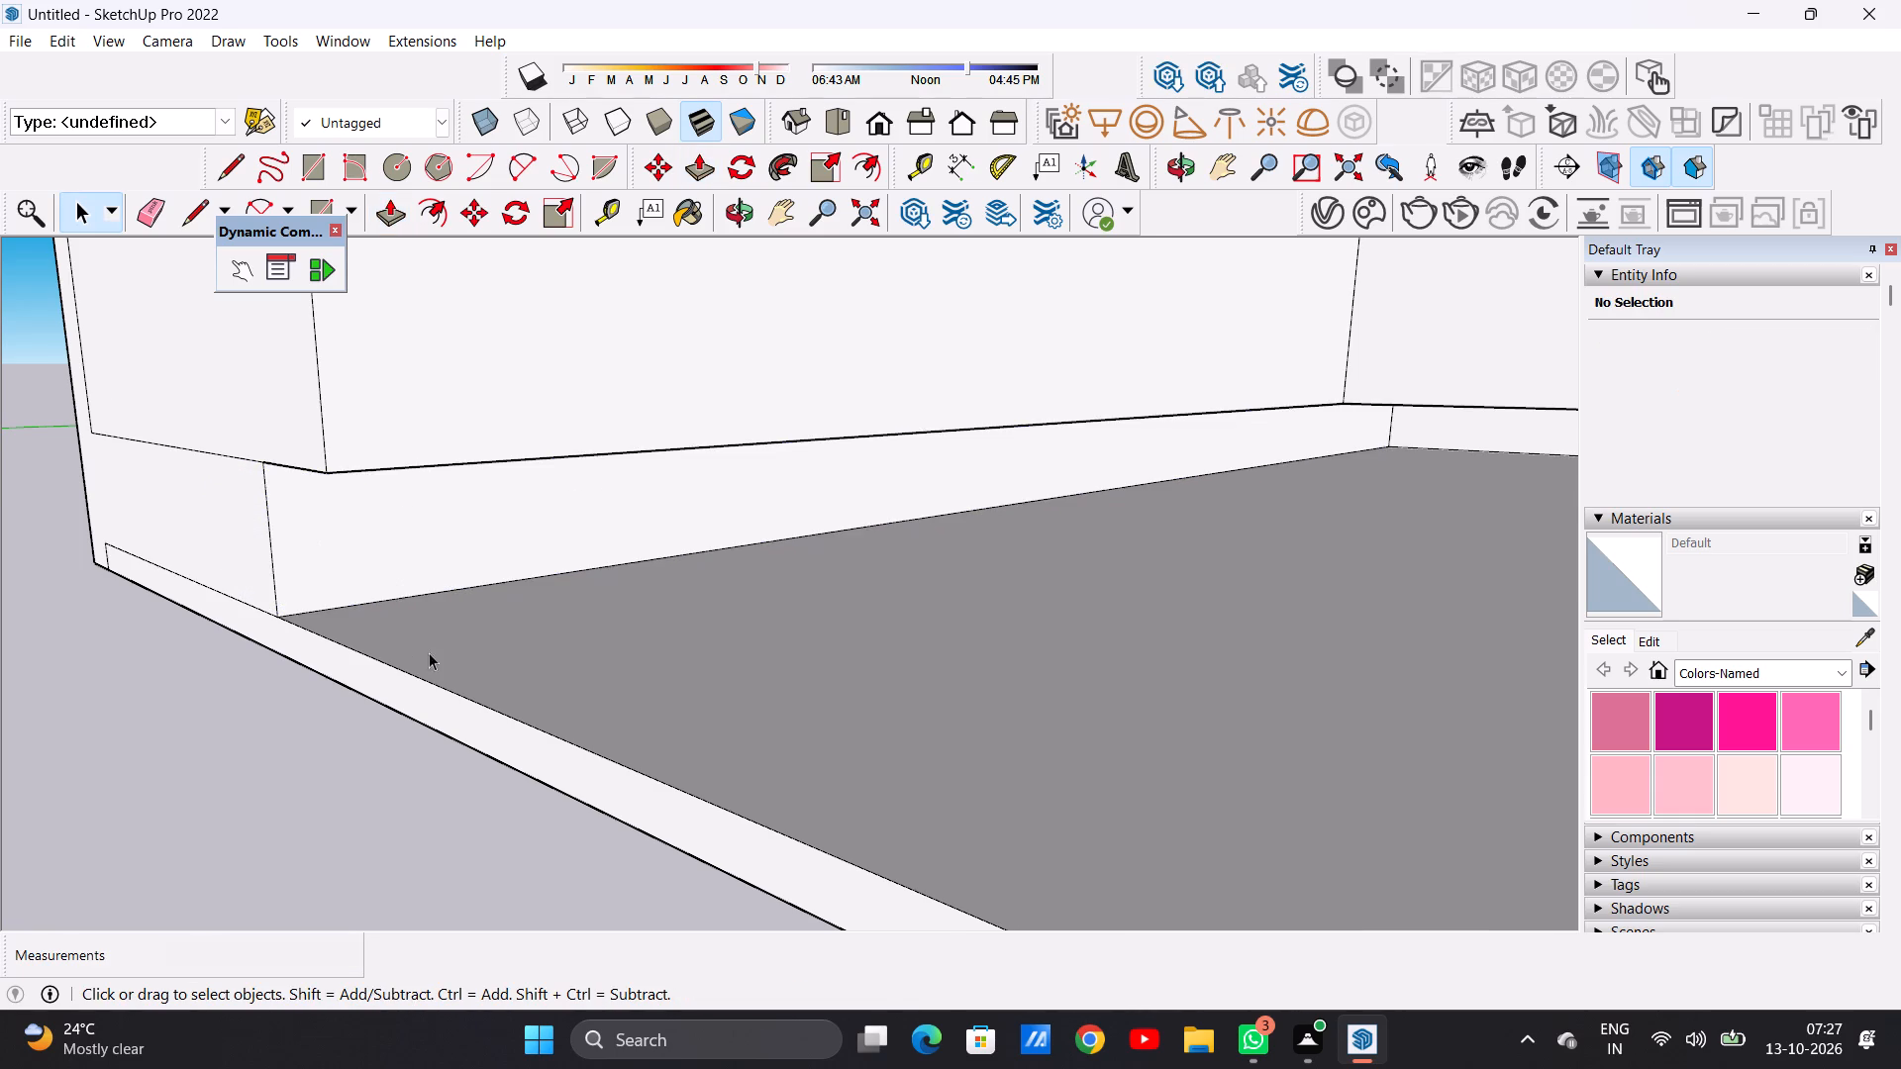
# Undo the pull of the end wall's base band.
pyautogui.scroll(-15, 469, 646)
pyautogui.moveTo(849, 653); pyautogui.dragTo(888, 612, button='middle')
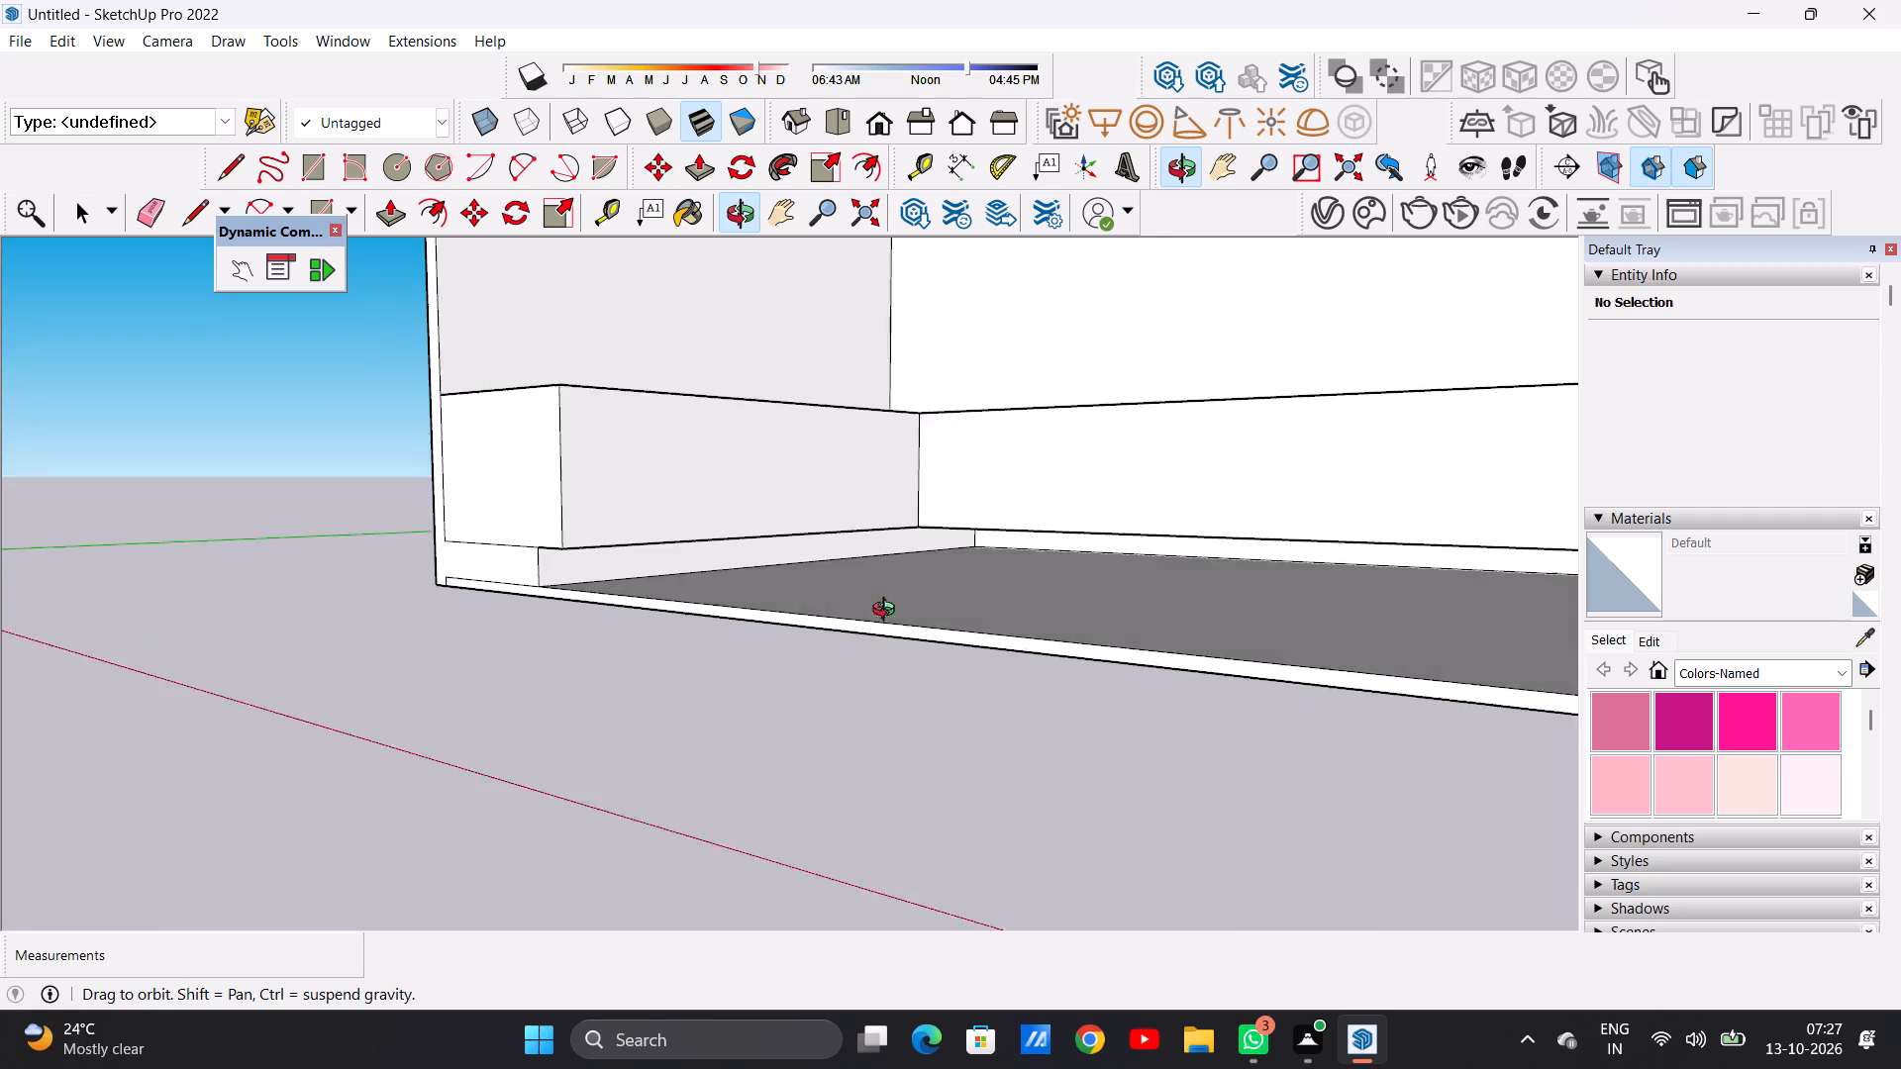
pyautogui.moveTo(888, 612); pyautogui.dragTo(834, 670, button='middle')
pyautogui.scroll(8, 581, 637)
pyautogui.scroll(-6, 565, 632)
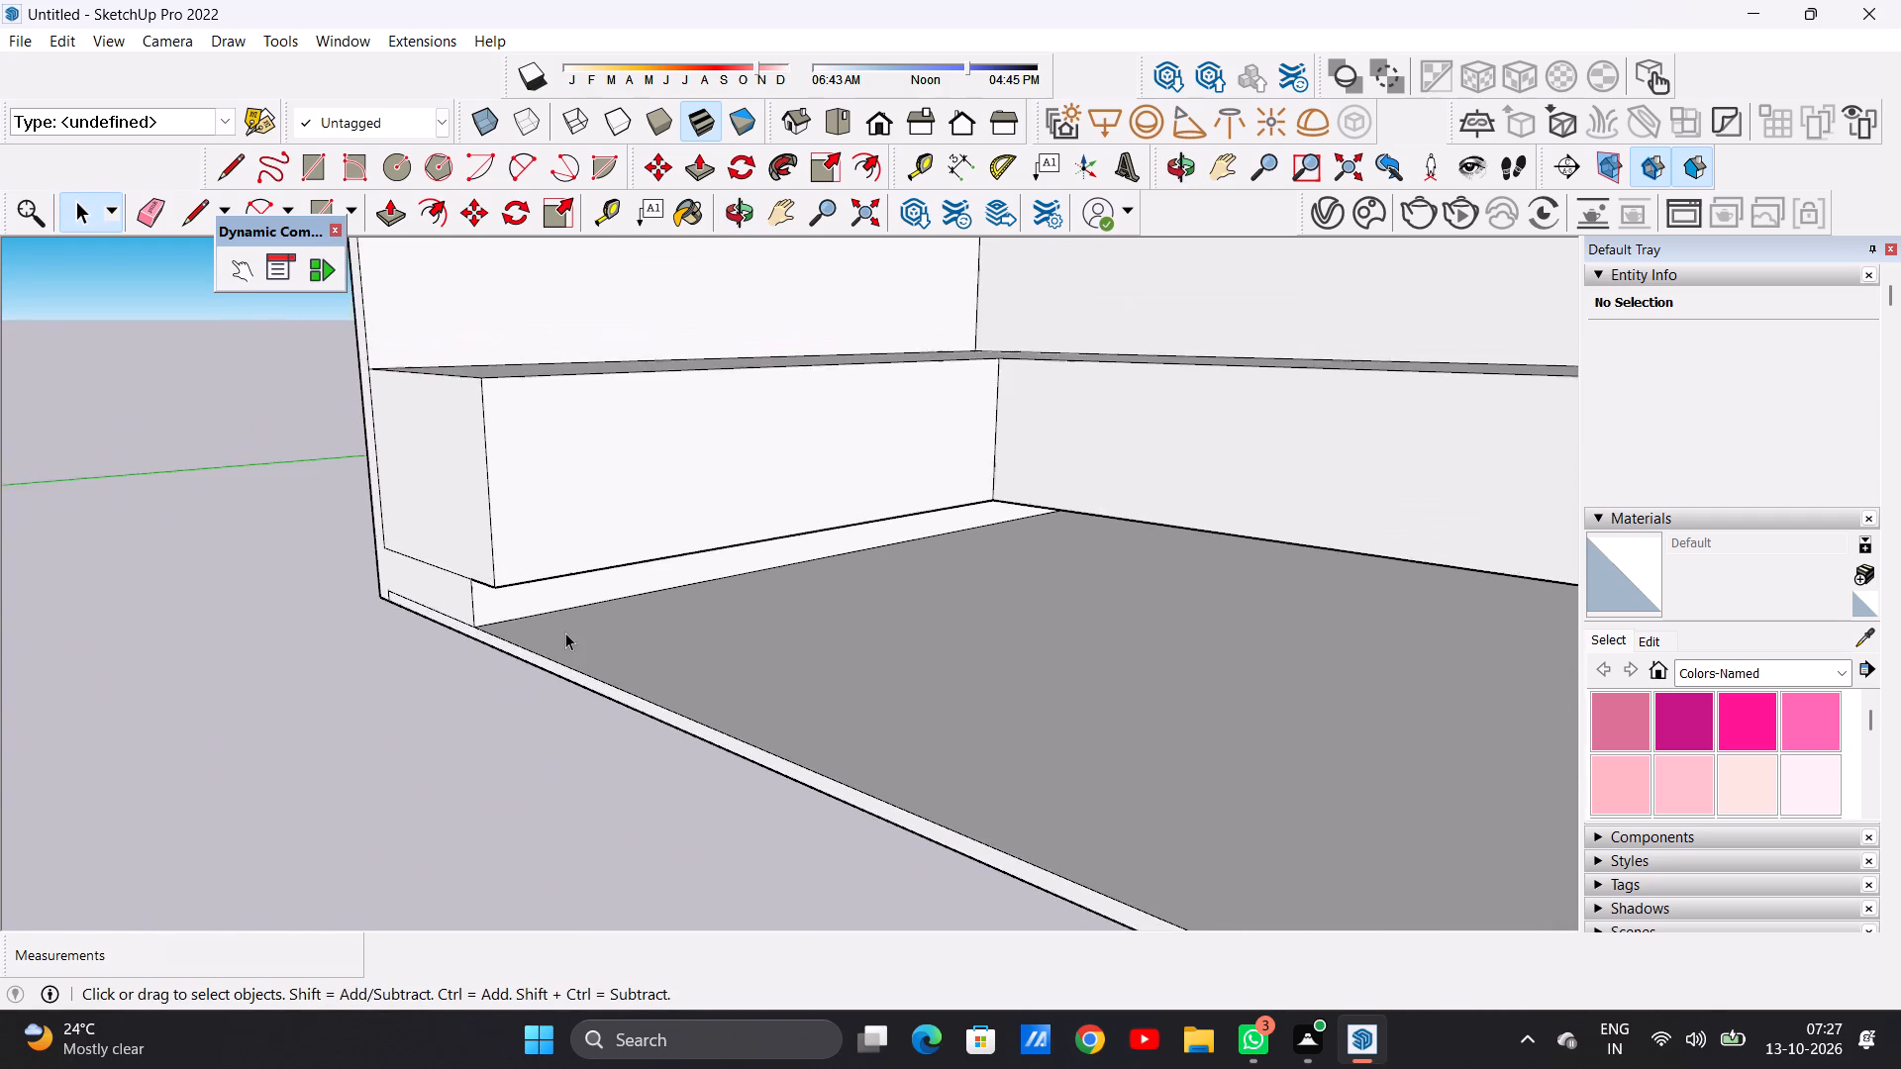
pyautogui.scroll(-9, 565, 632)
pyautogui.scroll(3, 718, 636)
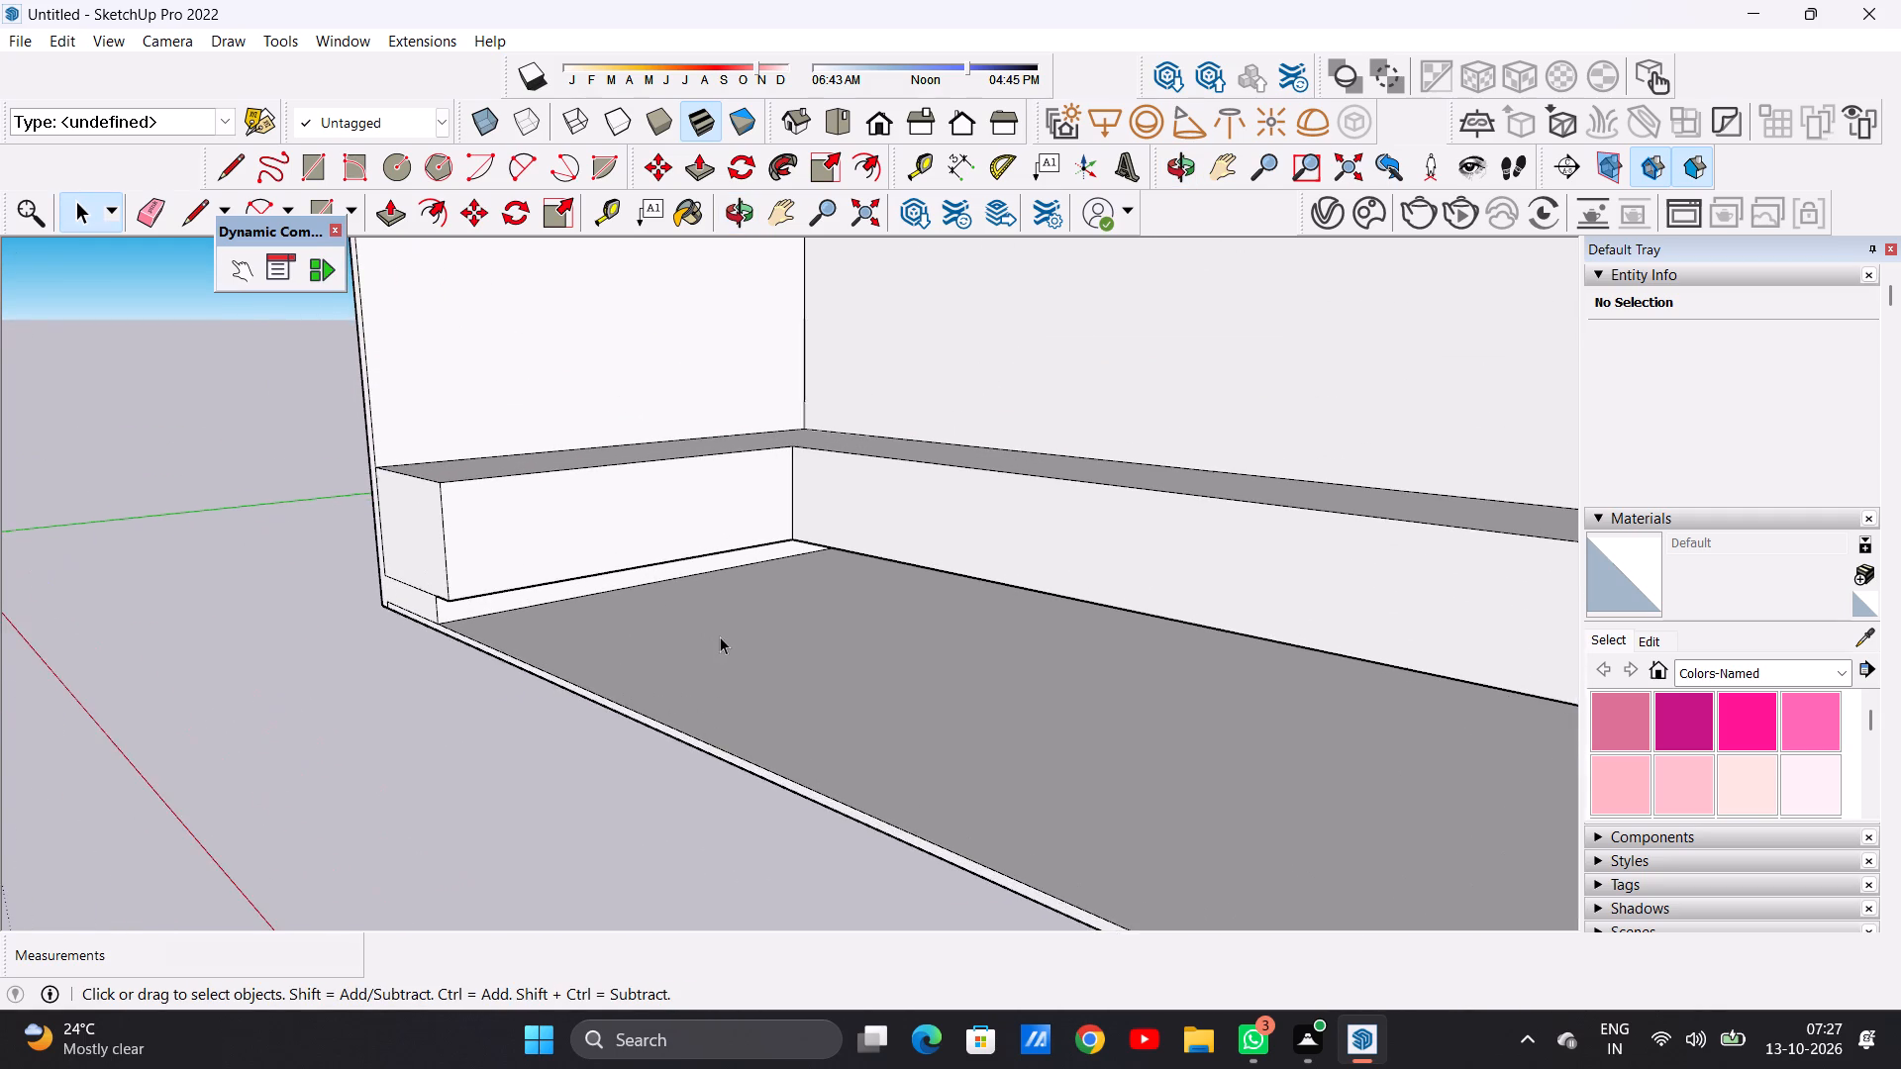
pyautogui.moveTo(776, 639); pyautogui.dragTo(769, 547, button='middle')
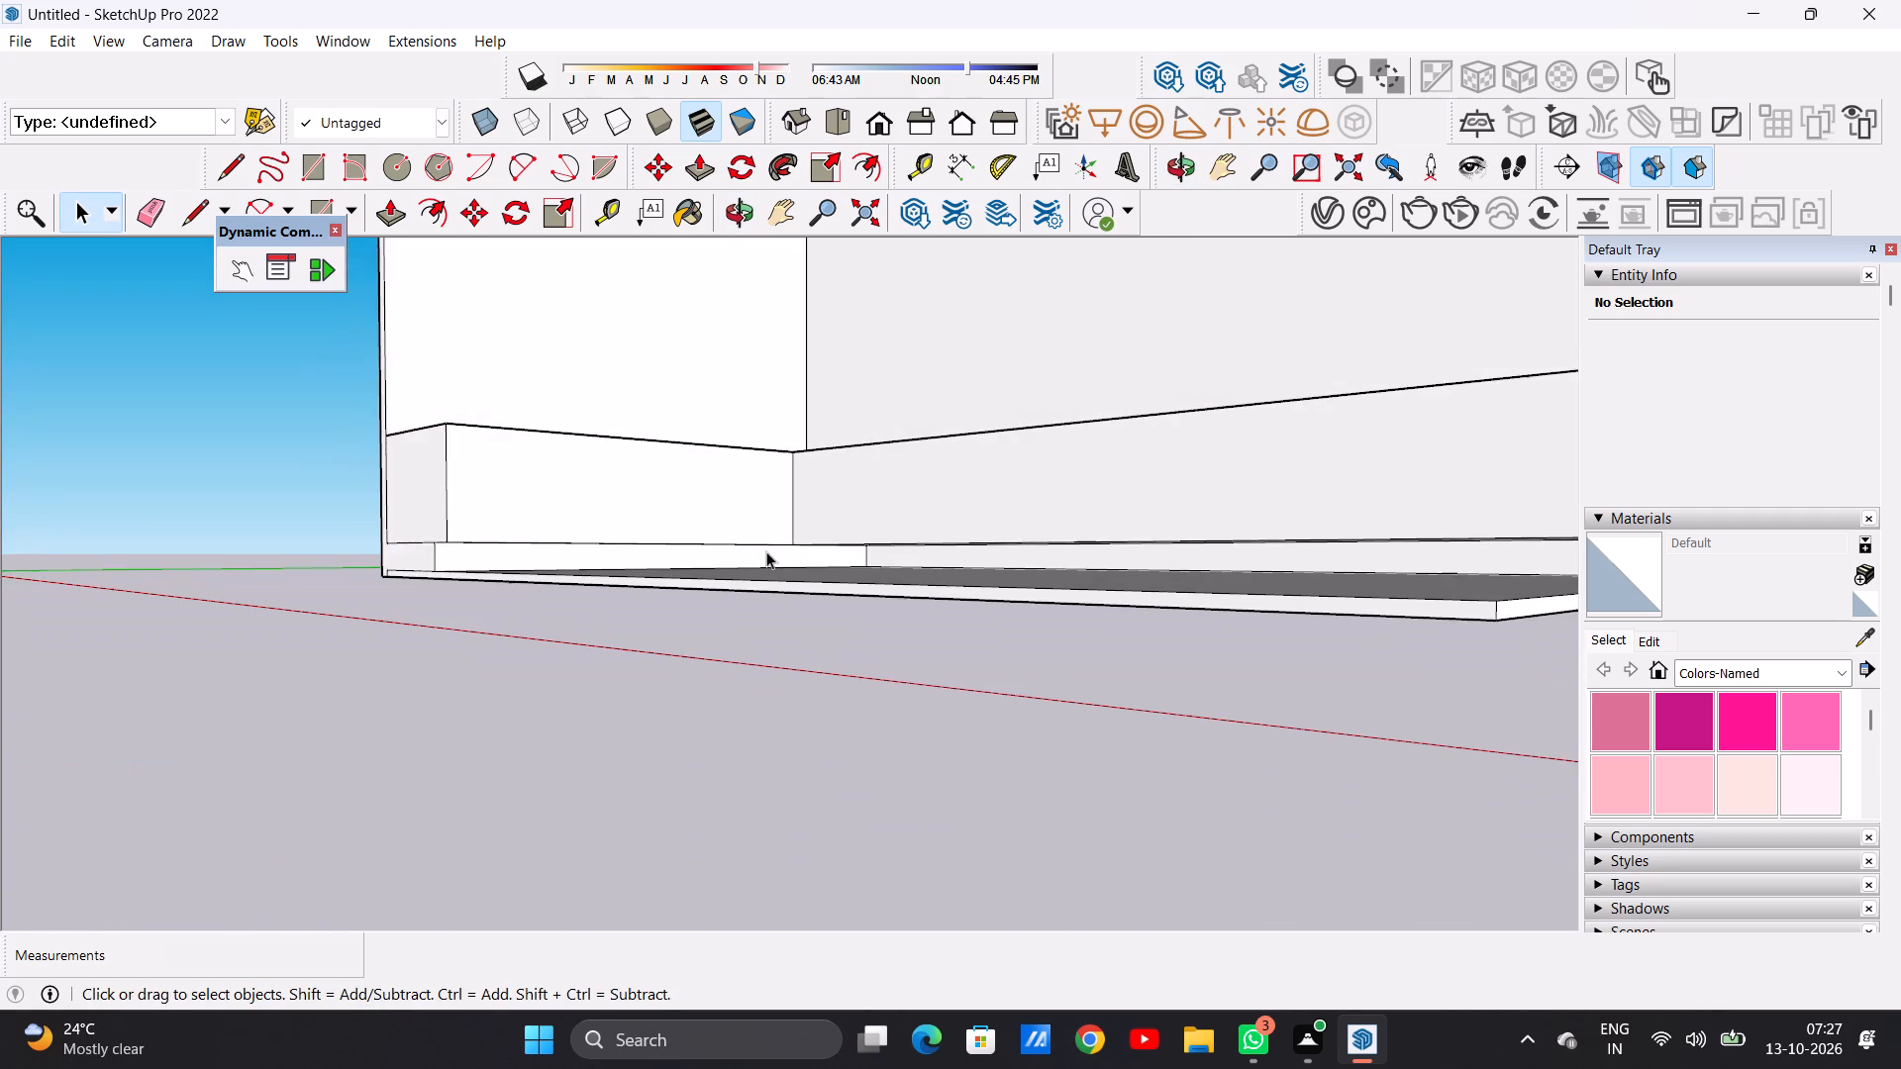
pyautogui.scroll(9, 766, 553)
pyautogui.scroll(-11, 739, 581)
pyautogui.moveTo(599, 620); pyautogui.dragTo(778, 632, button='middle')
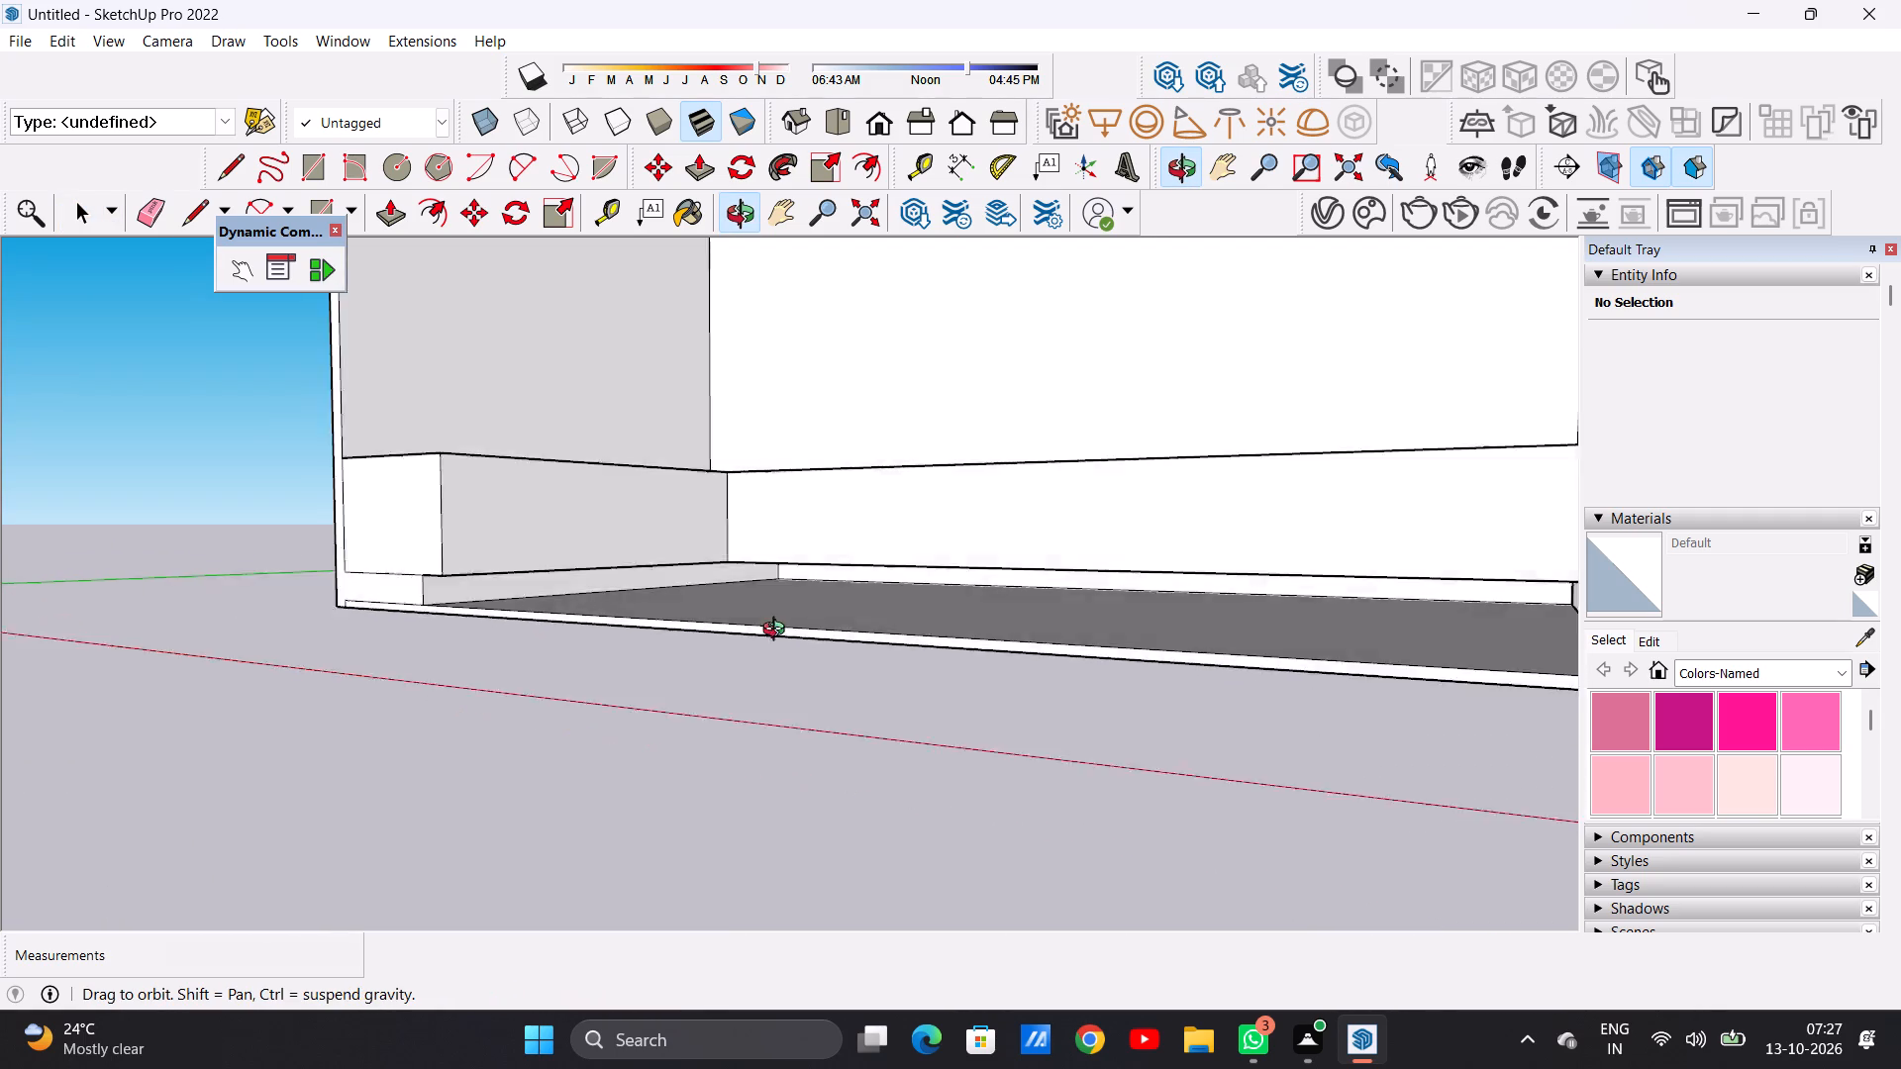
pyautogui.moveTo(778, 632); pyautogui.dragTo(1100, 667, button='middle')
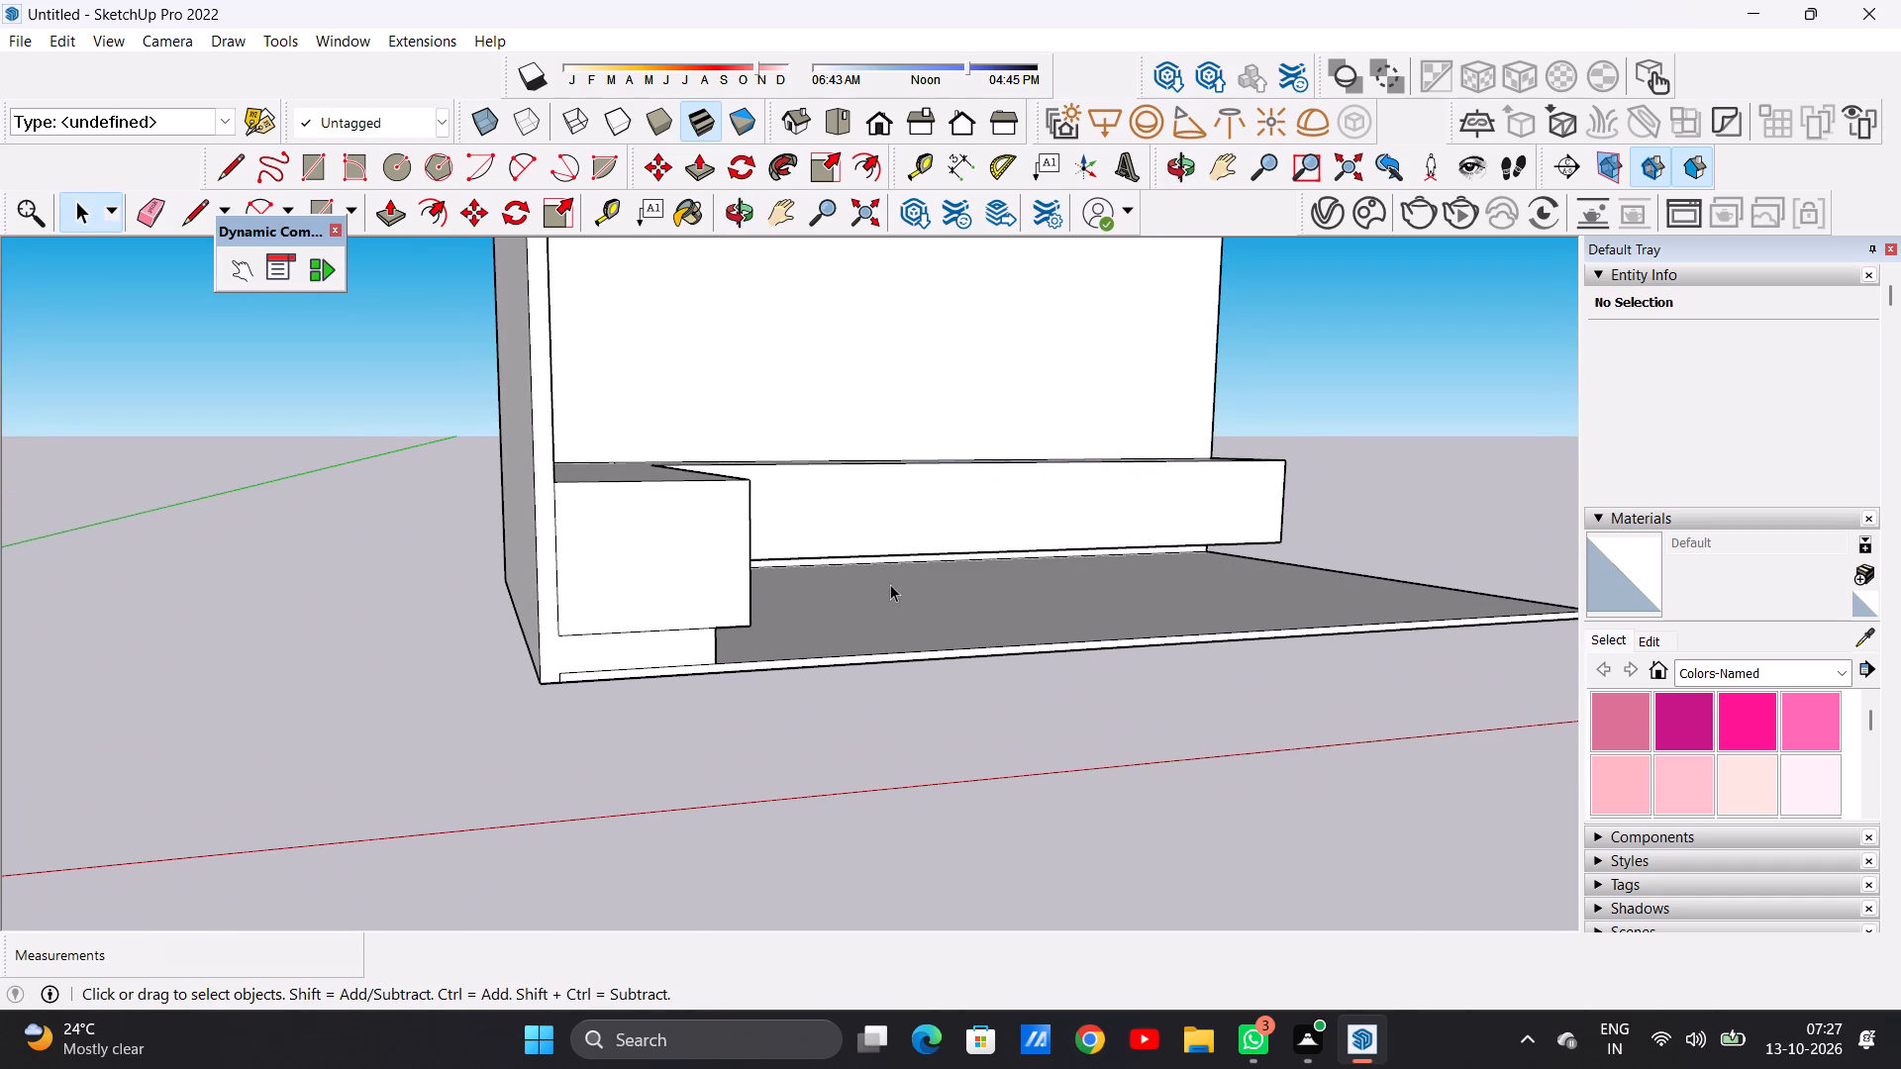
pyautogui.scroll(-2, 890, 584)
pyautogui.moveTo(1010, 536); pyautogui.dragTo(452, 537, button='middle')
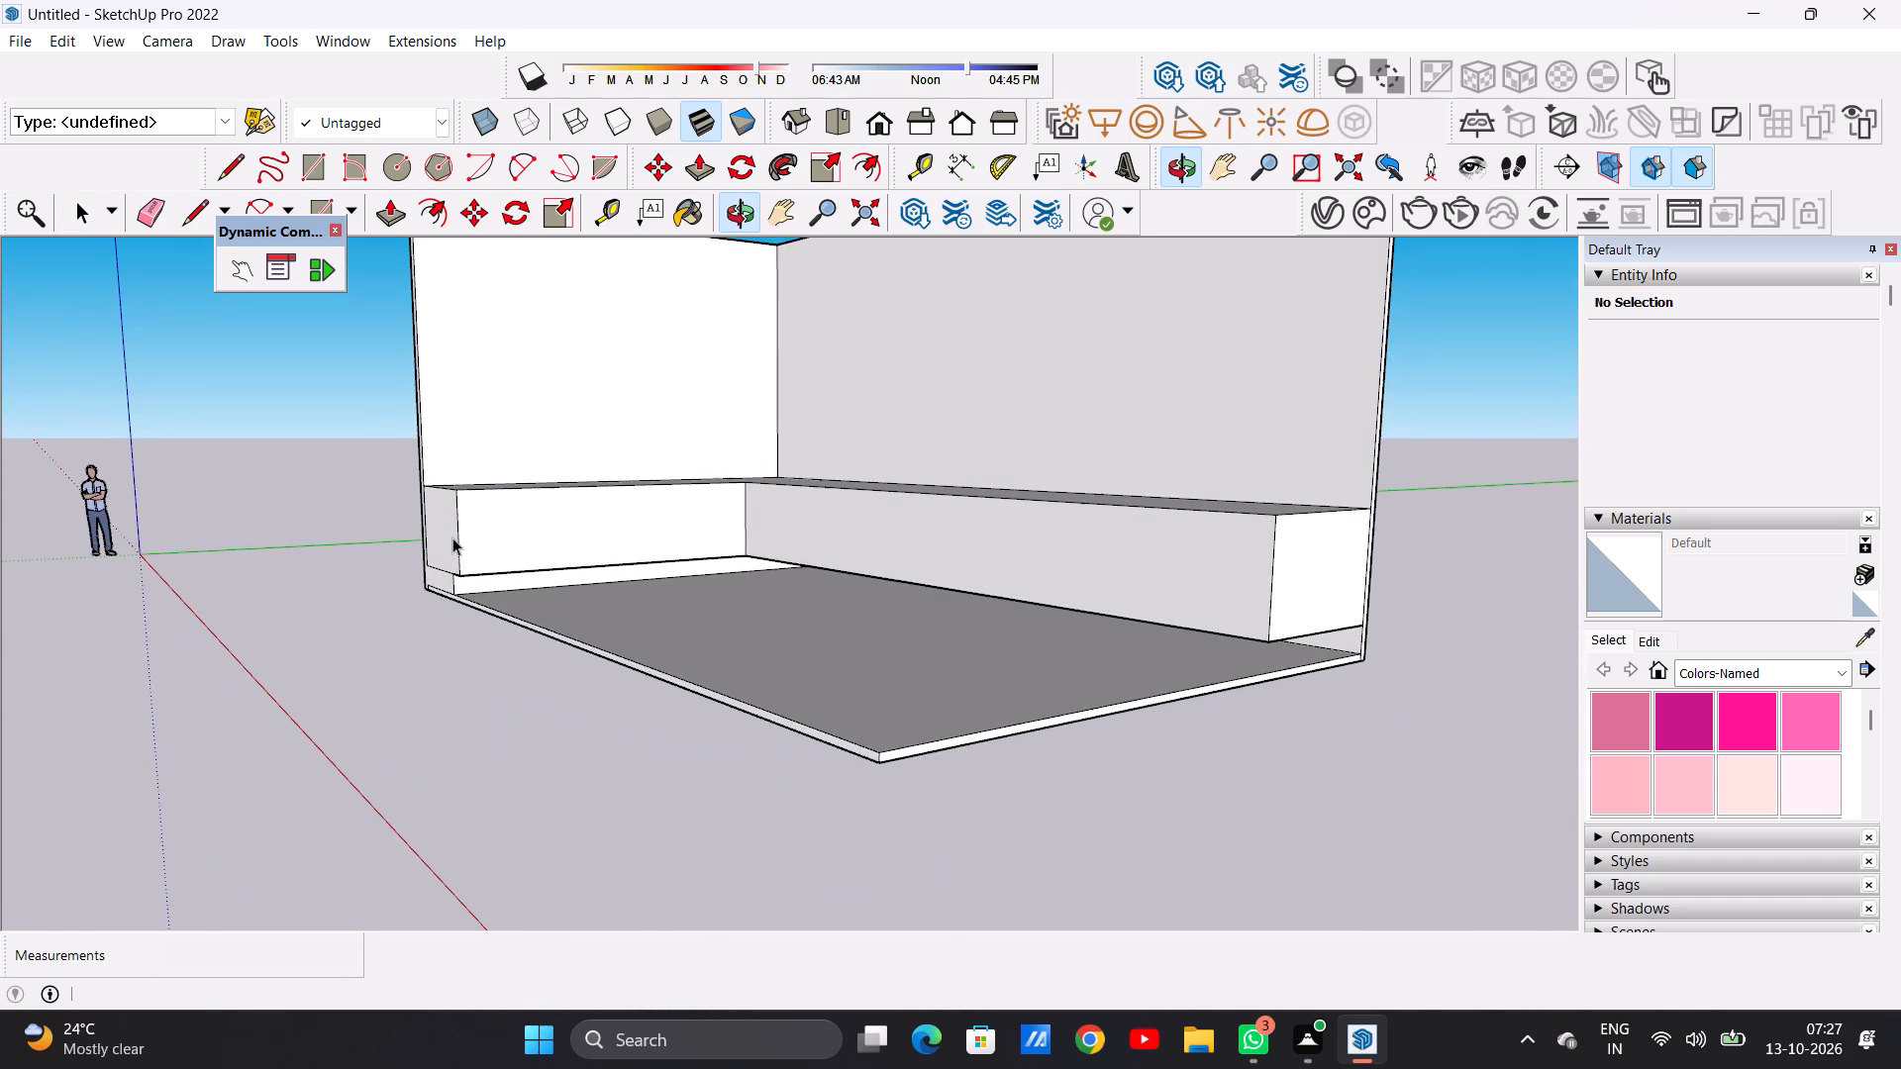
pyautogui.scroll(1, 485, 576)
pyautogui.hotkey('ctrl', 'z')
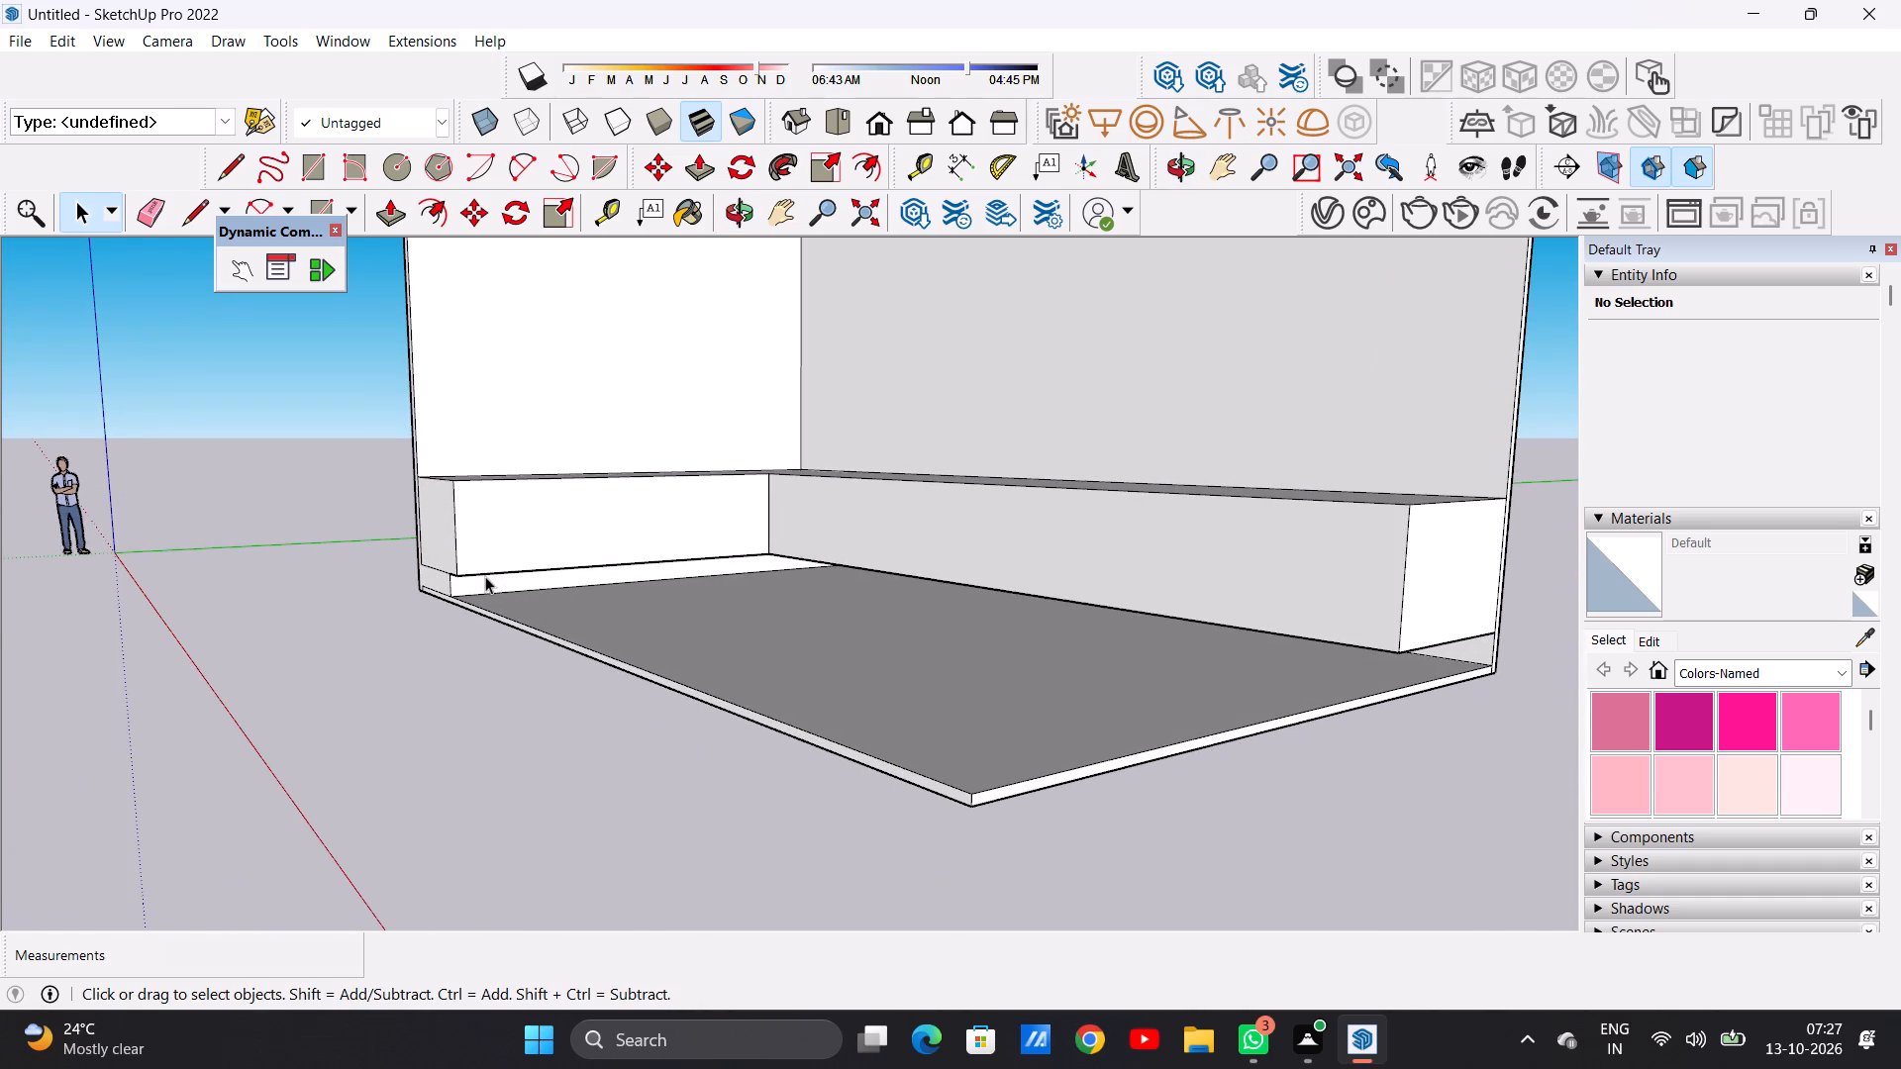
# Push/Pull the underside of the end wall's counter block down toward the floor.
pyautogui.moveTo(661, 613); pyautogui.dragTo(657, 580, button='middle')
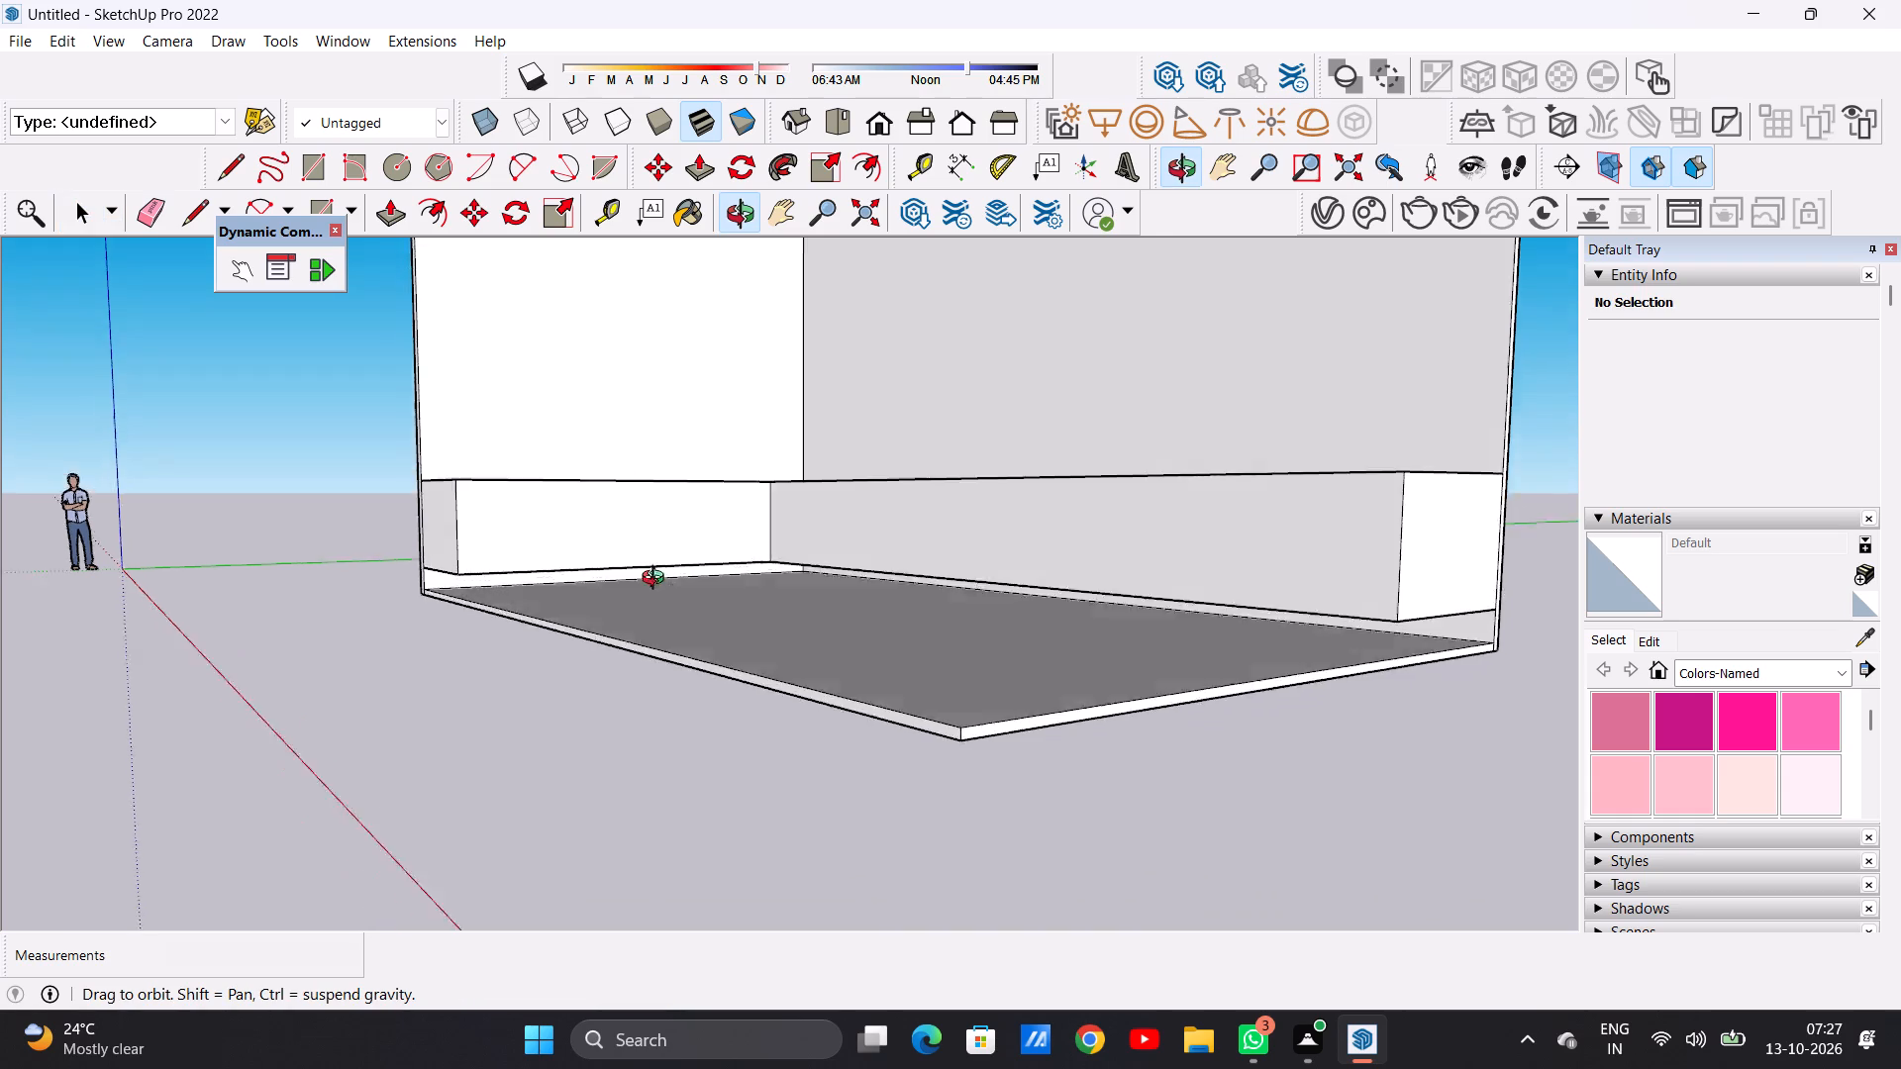
pyautogui.moveTo(657, 580); pyautogui.dragTo(783, 529, button='middle')
pyautogui.scroll(12, 427, 574)
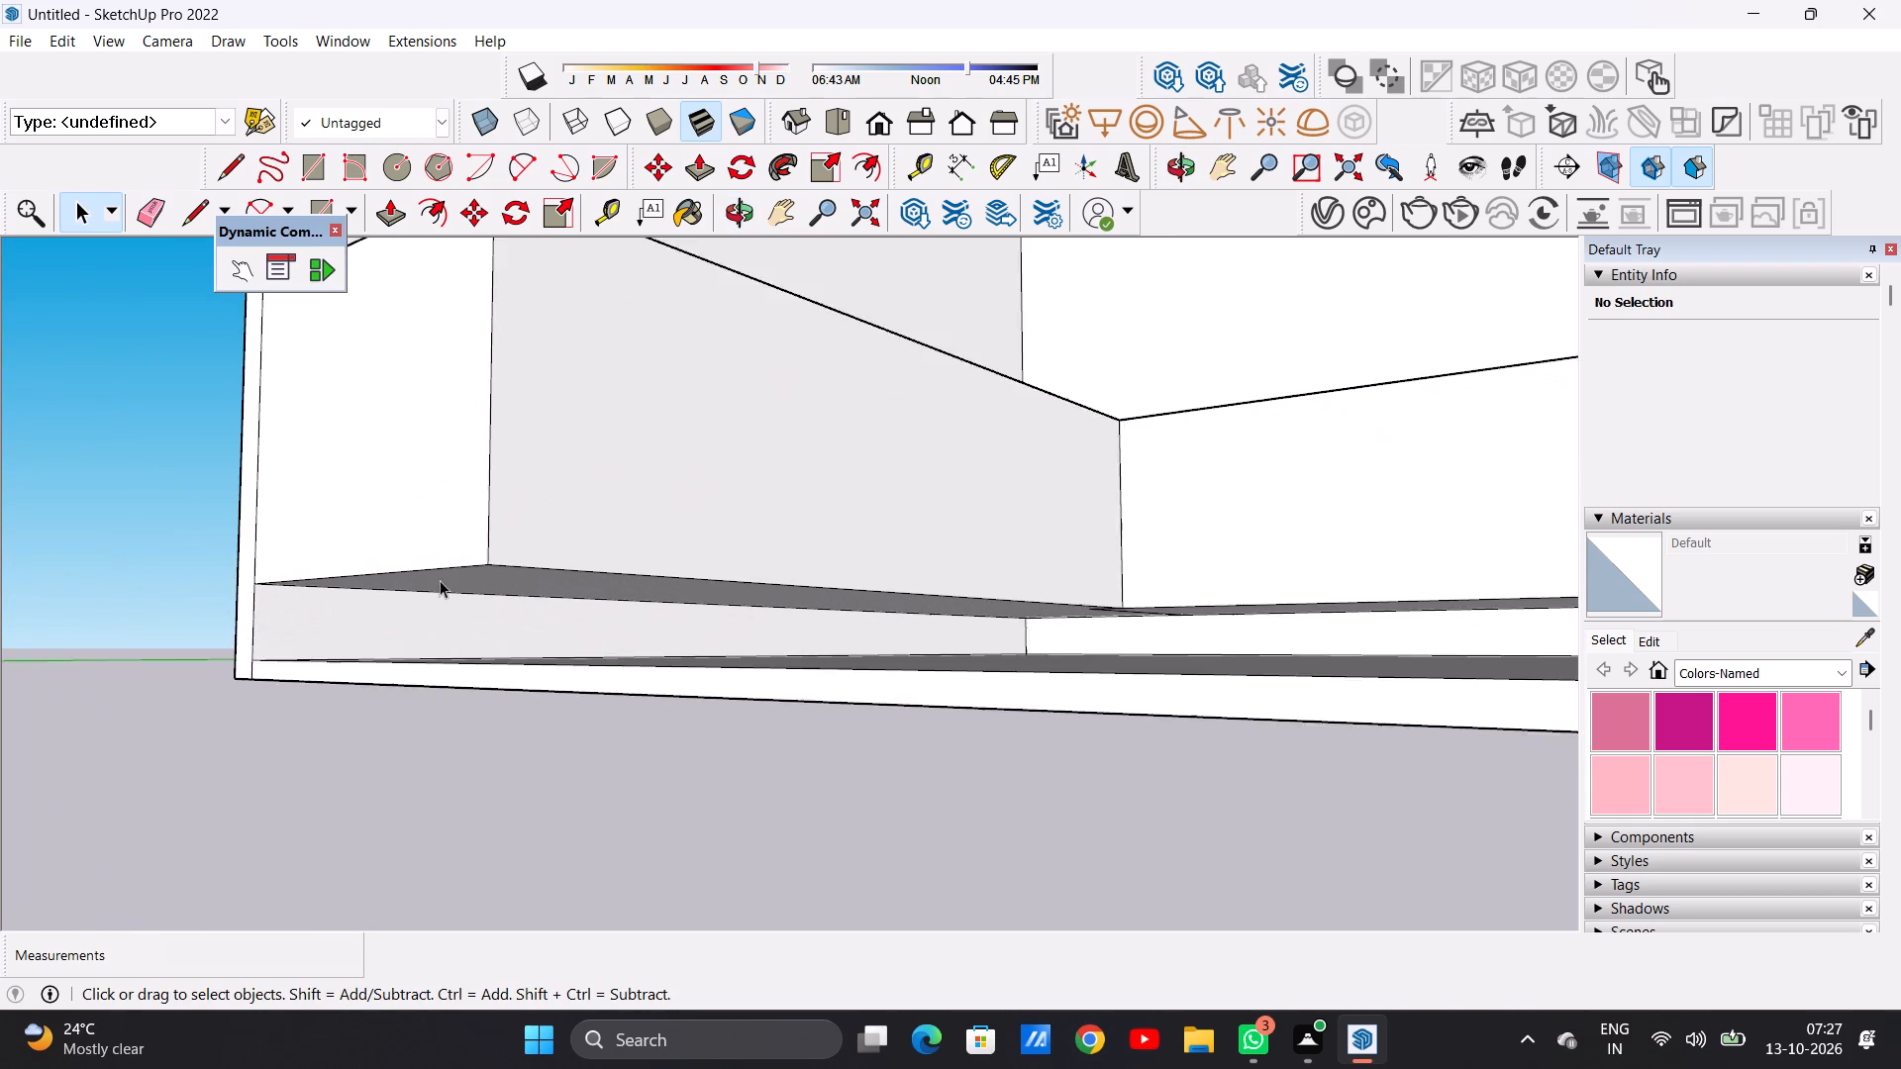
pyautogui.scroll(5, 440, 580)
pyautogui.press('p')
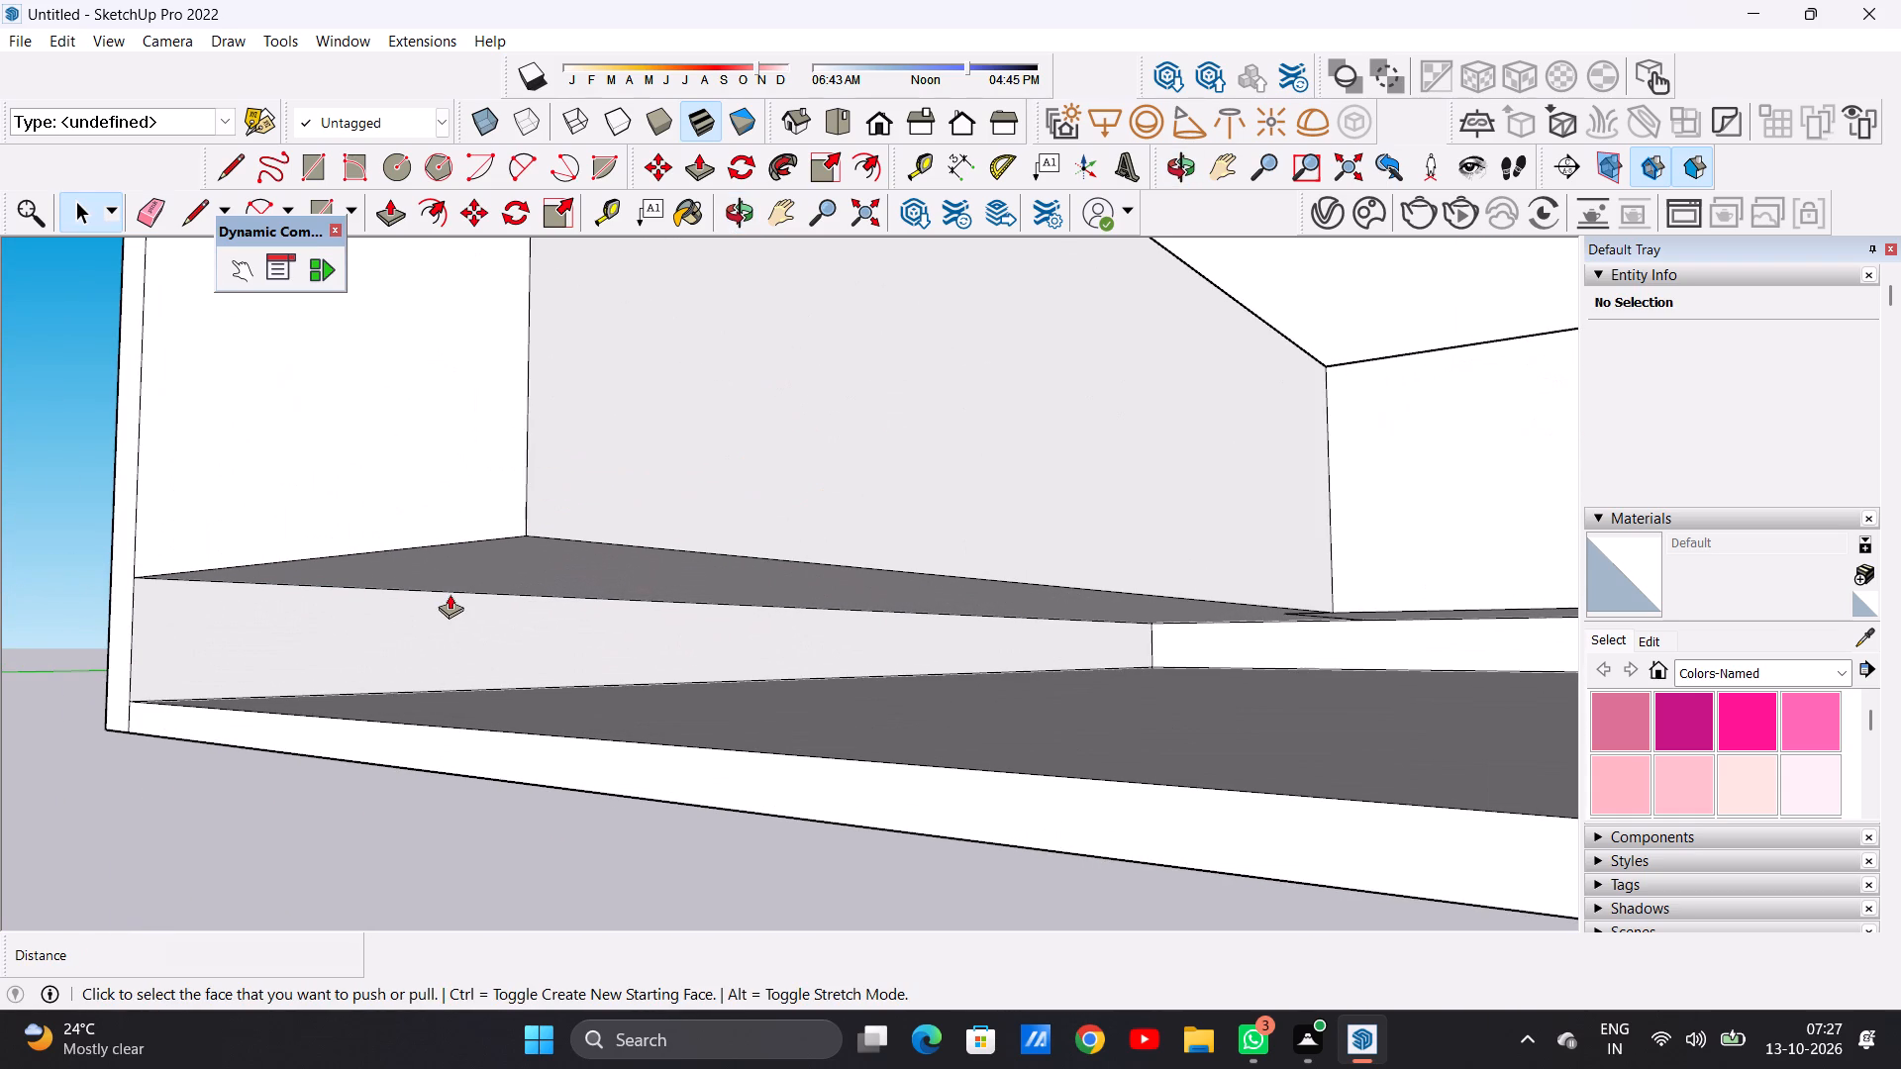
pyautogui.click(445, 556)
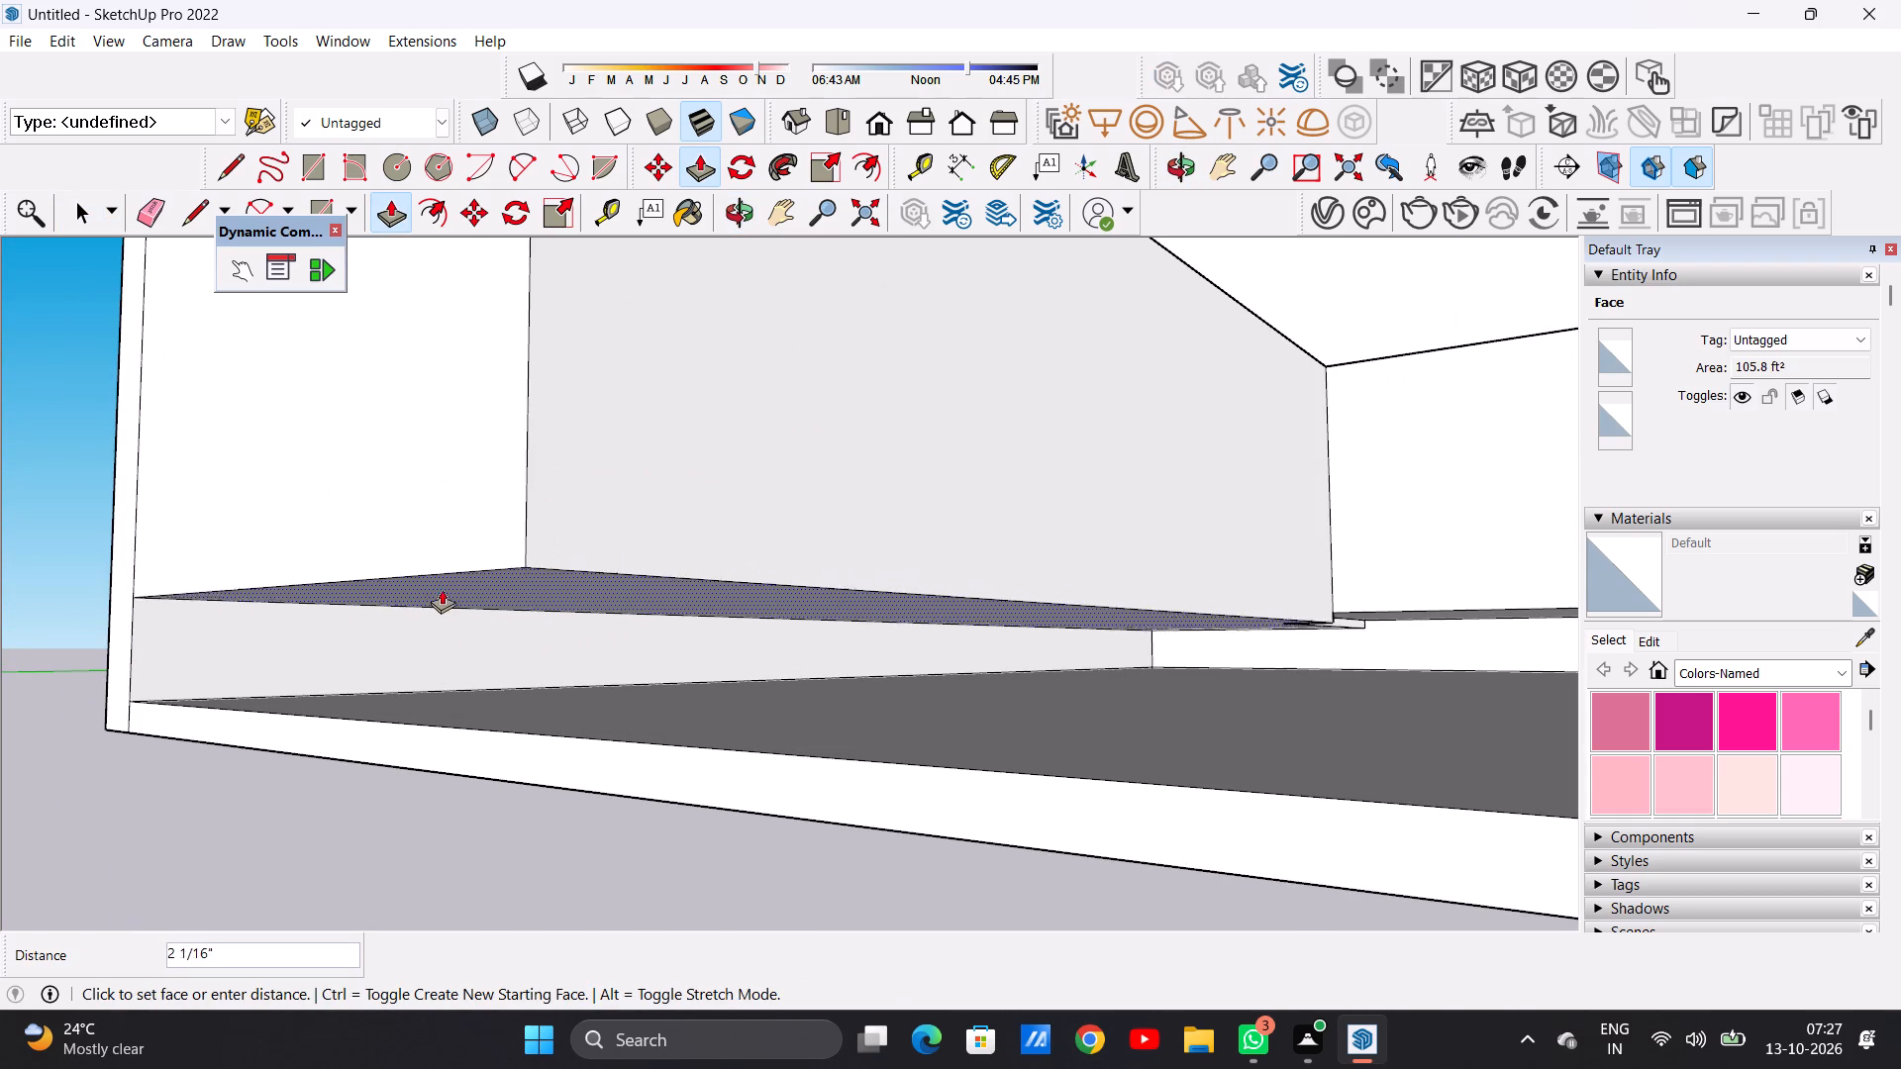
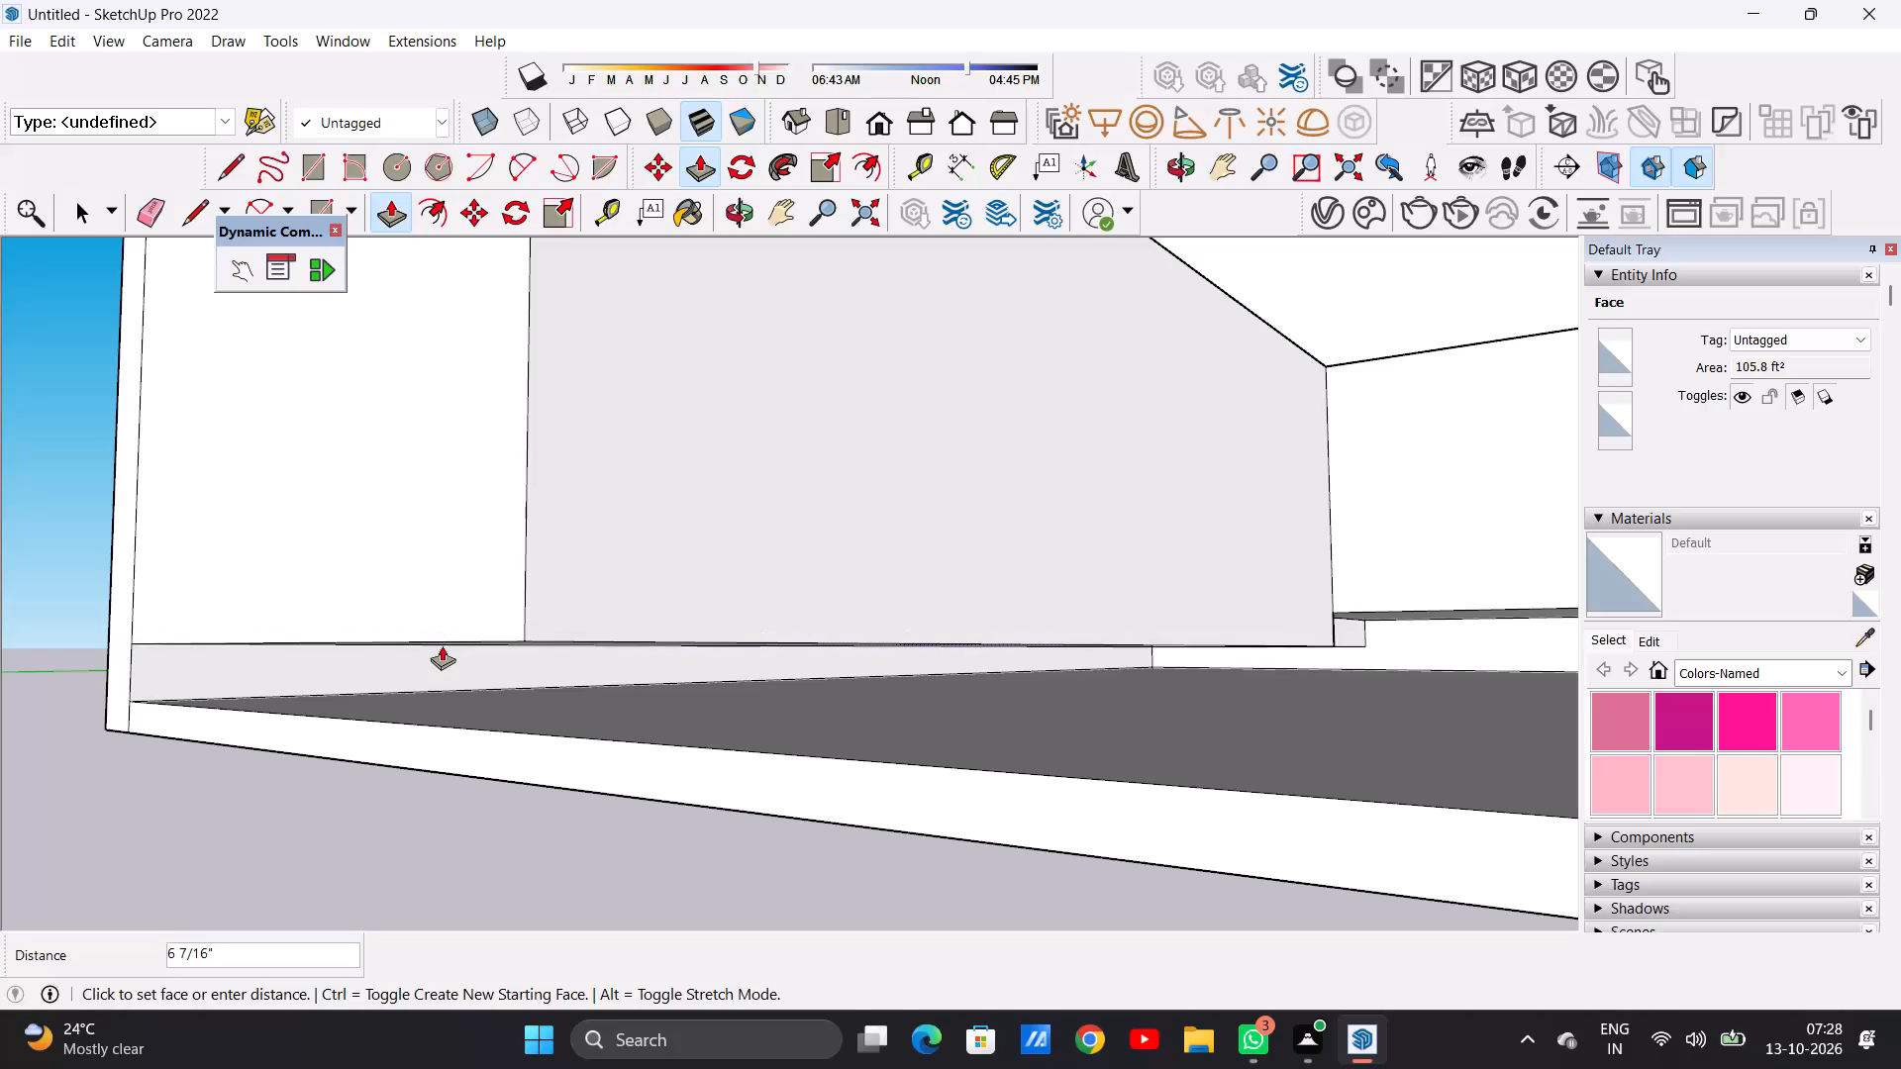
# Set the underside of the end wall's counter block about 6 5/8" lower.
pyautogui.click(442, 645)
# Push/Pull the underside of the long wall's counter block down until it is level with the end wall's block.
pyautogui.scroll(-16, 419, 689)
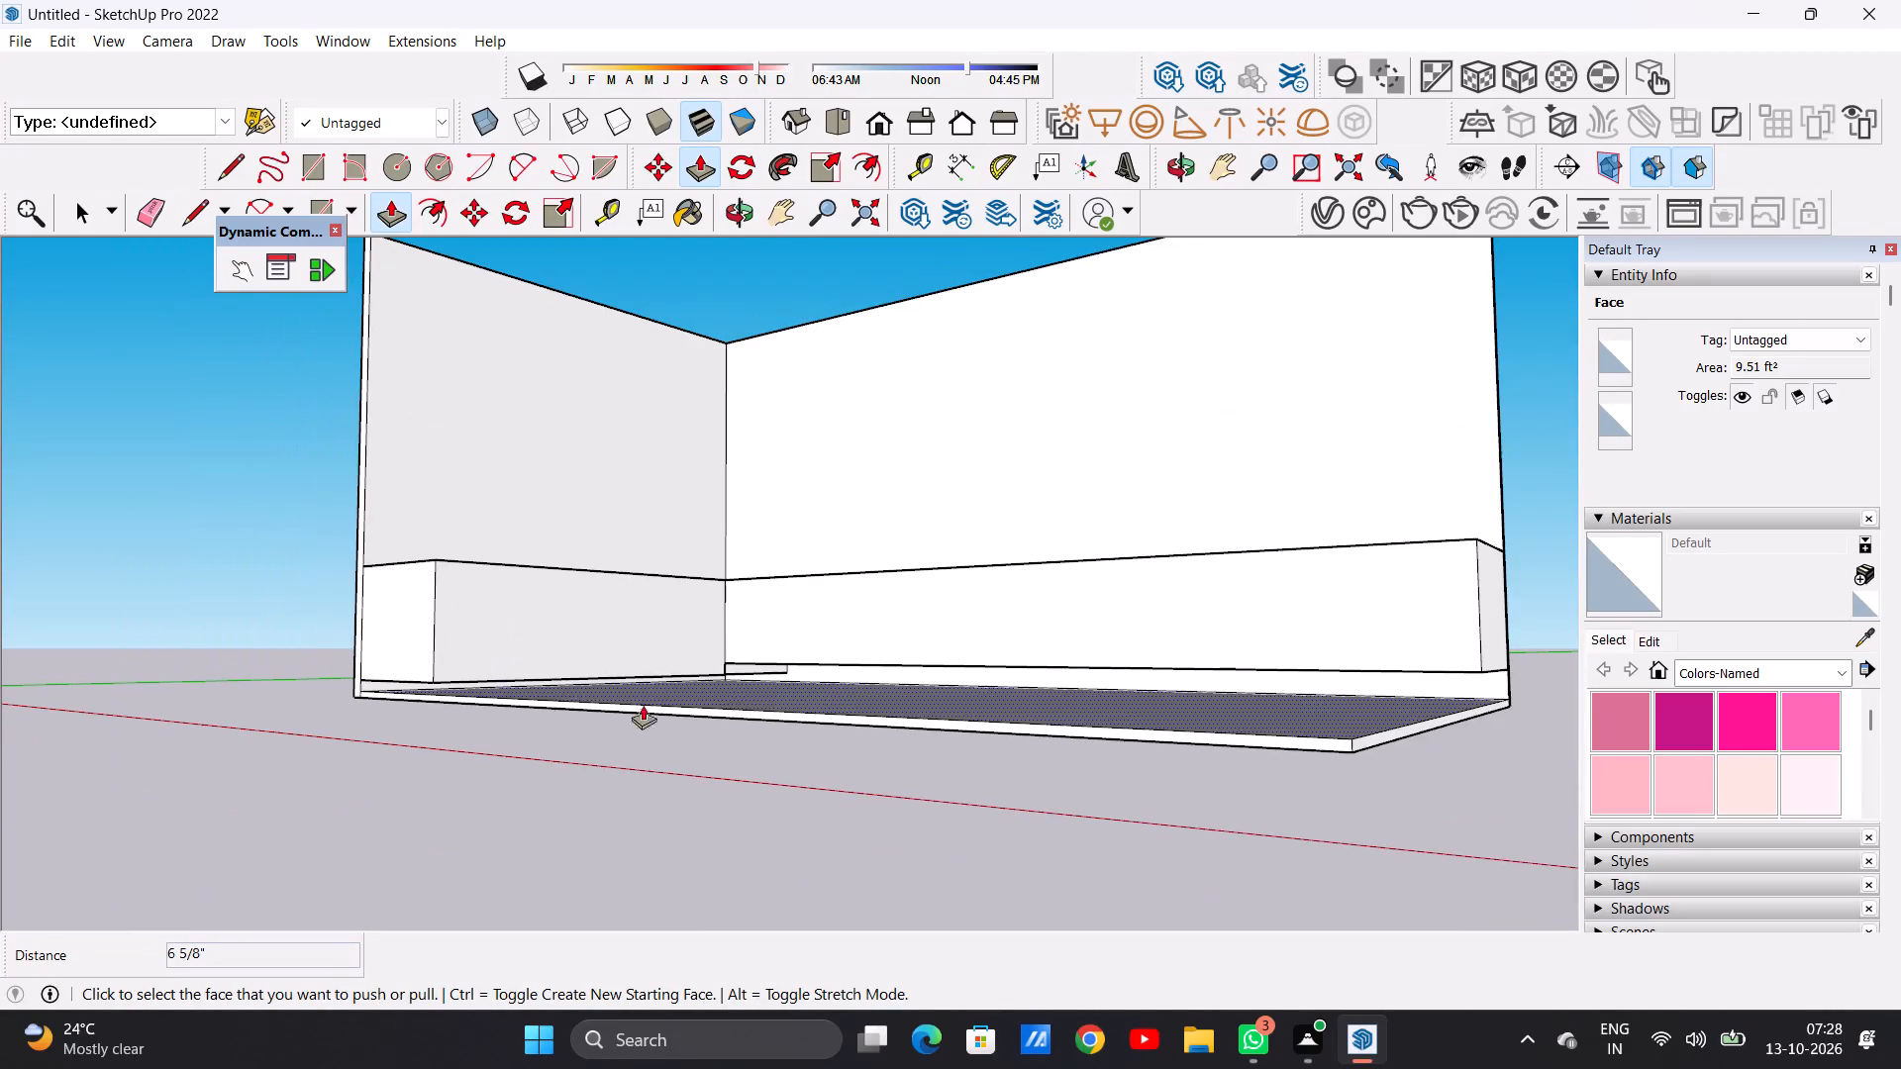
pyautogui.scroll(7, 828, 656)
pyautogui.scroll(-1, 758, 664)
pyautogui.scroll(7, 758, 664)
pyautogui.scroll(-1, 721, 734)
pyautogui.scroll(1, 721, 734)
pyautogui.scroll(-1, 721, 734)
pyautogui.scroll(2, 721, 734)
pyautogui.moveTo(712, 745); pyautogui.dragTo(725, 691, button='middle')
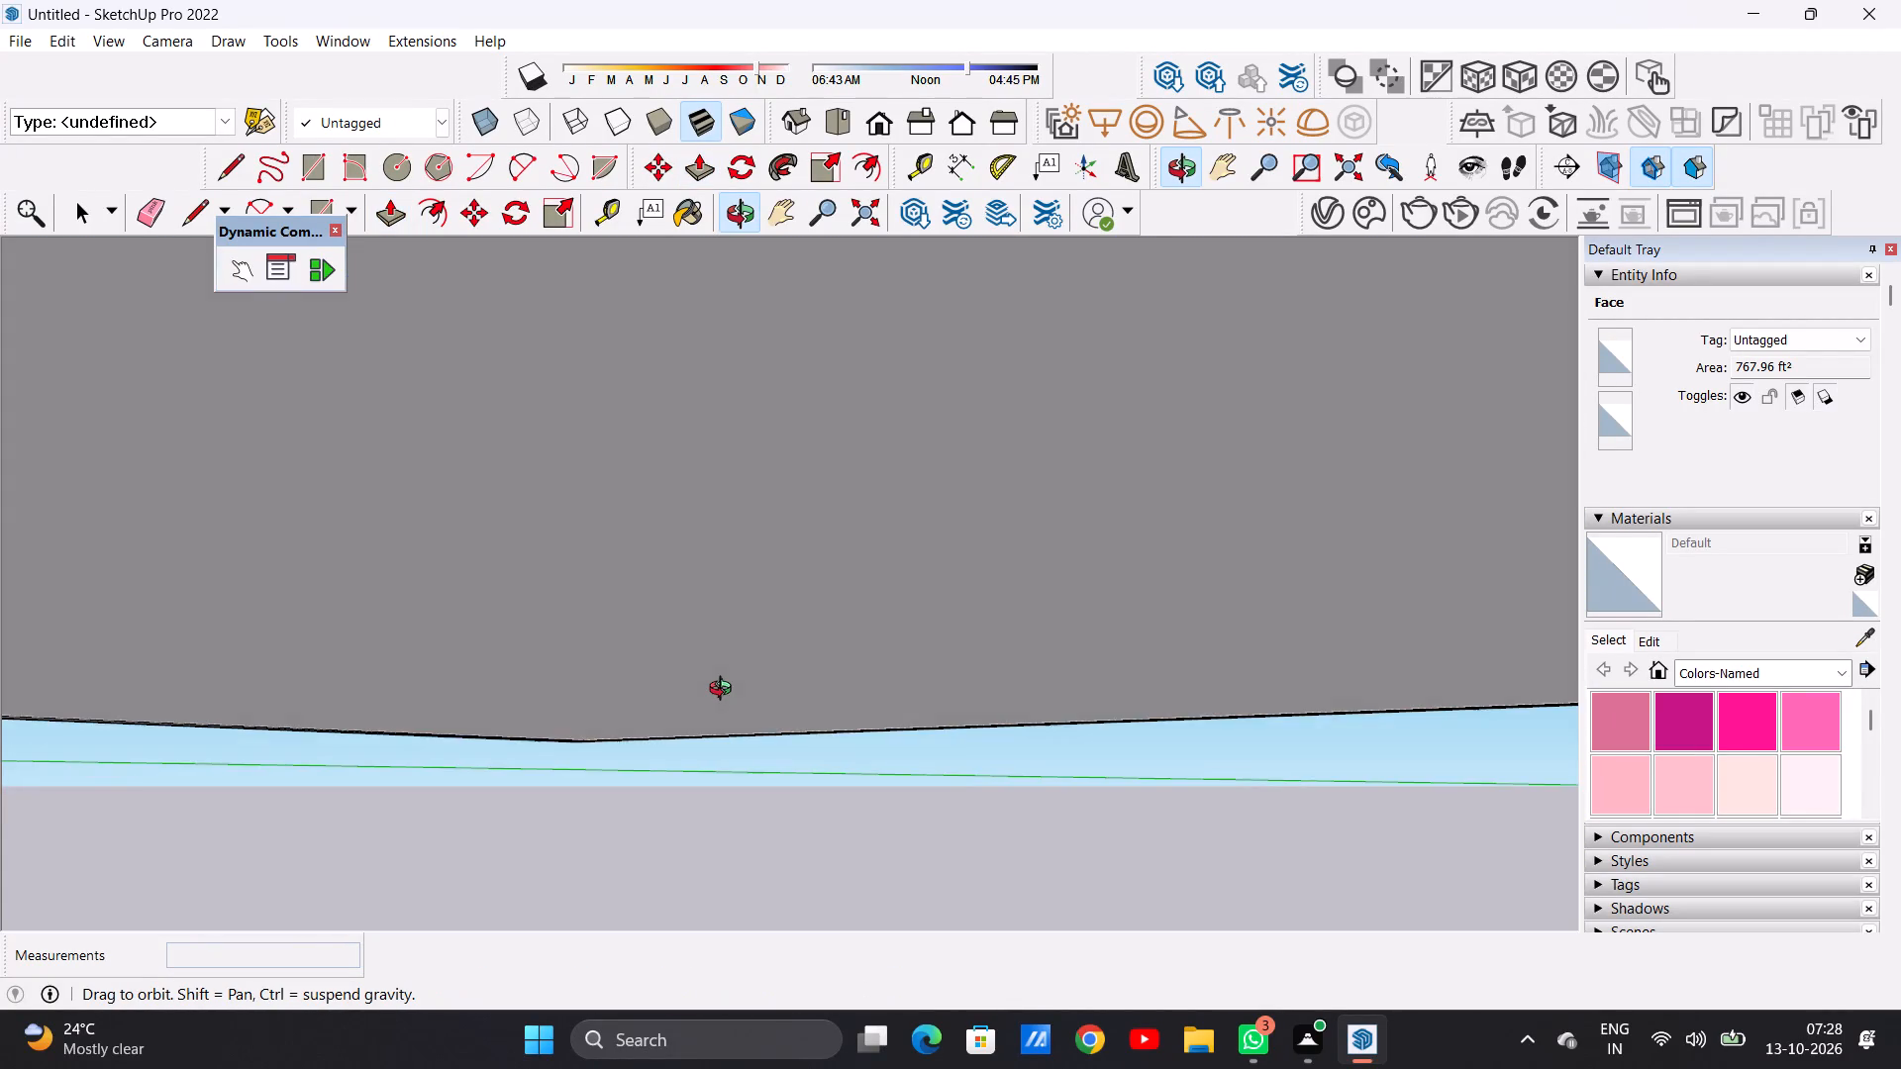
pyautogui.moveTo(725, 691); pyautogui.dragTo(726, 742, button='middle')
pyautogui.moveTo(723, 723); pyautogui.dragTo(722, 710, button='middle')
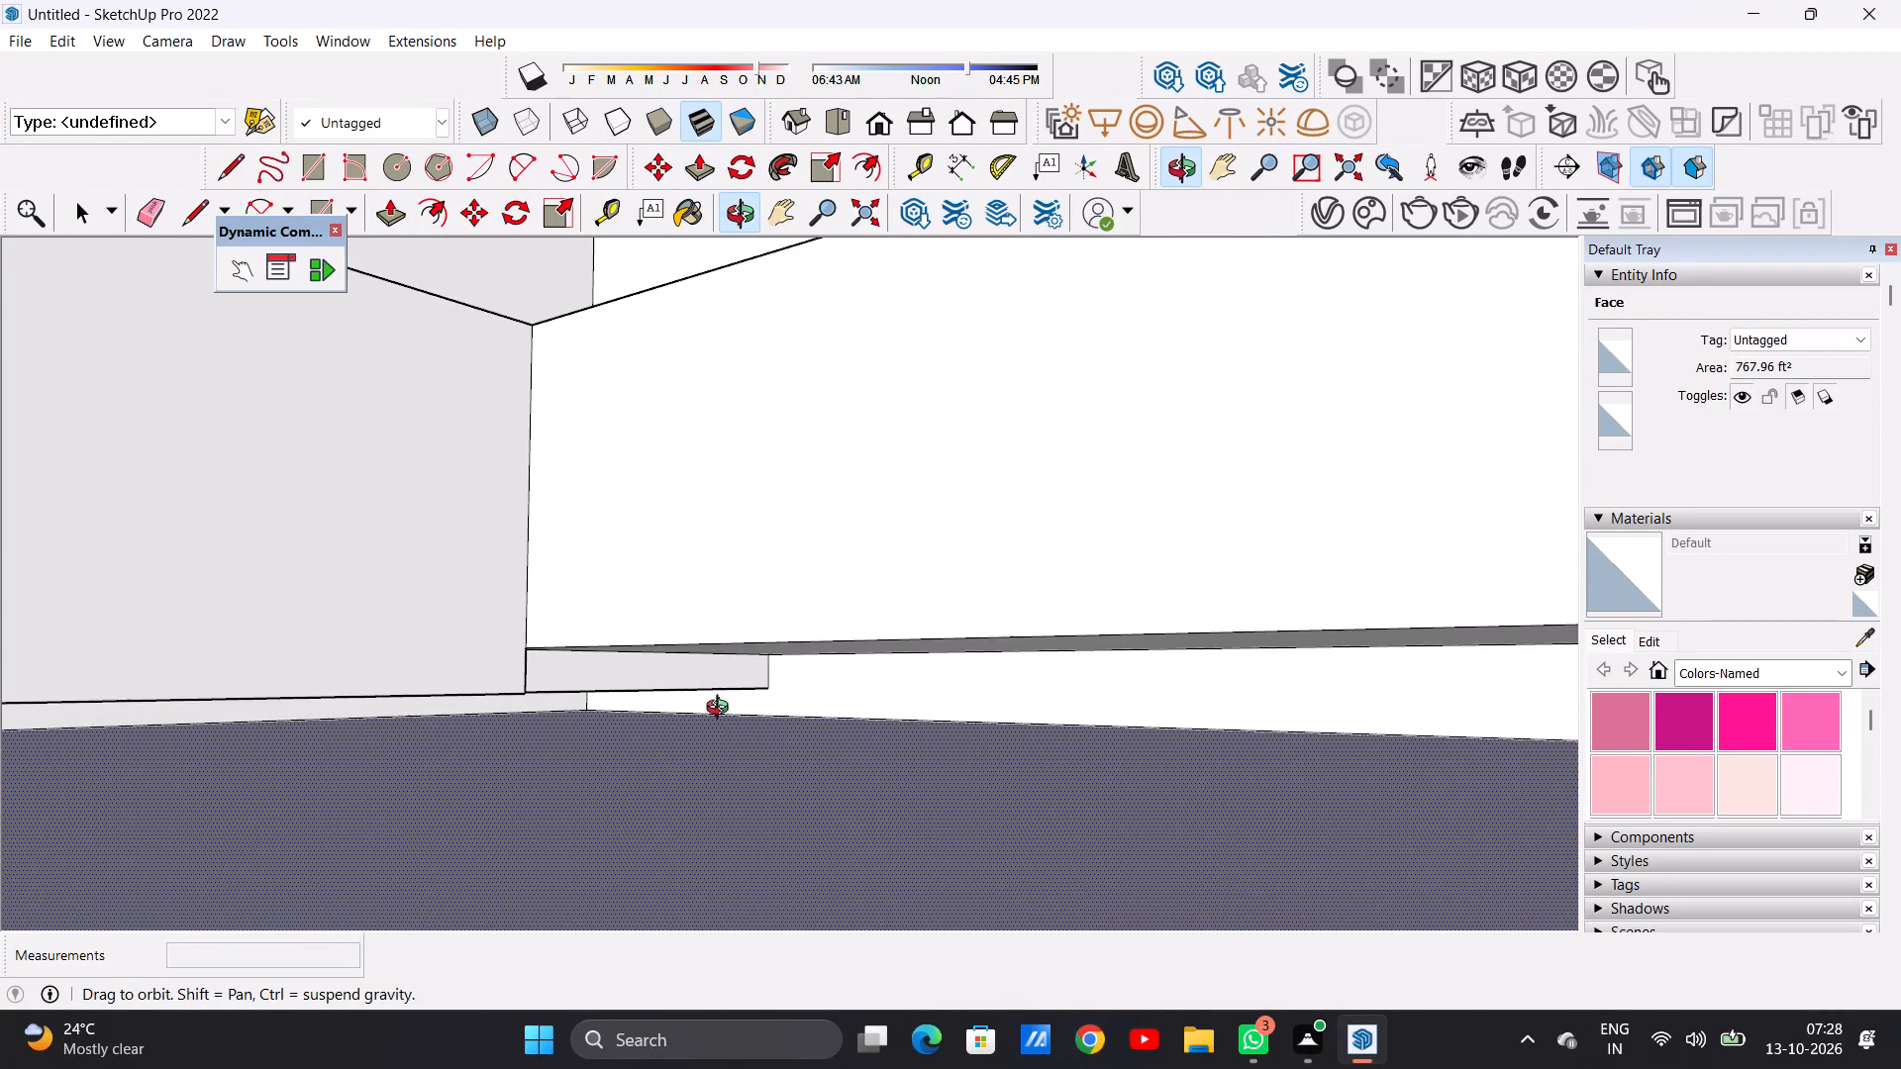
pyautogui.moveTo(722, 710); pyautogui.dragTo(727, 695, button='middle')
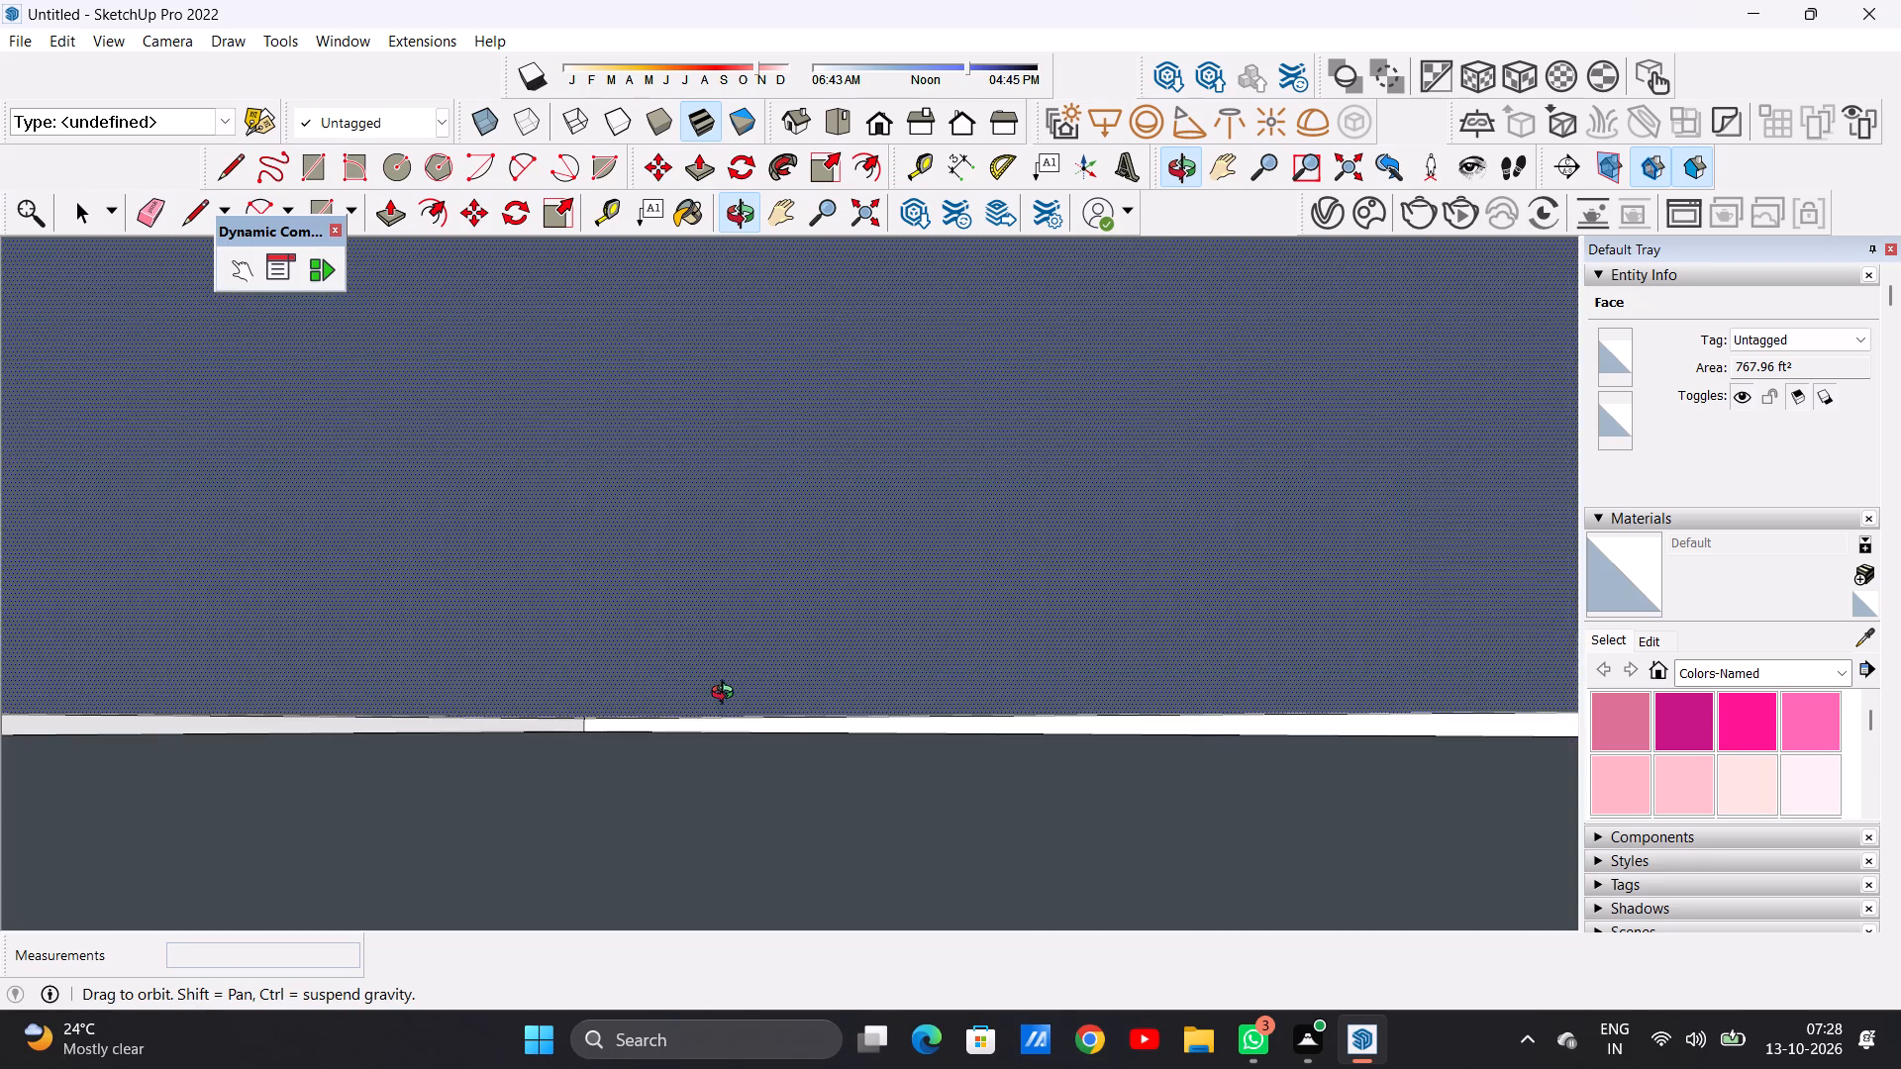
pyautogui.moveTo(727, 695); pyautogui.dragTo(729, 703, button='middle')
pyautogui.scroll(3, 735, 646)
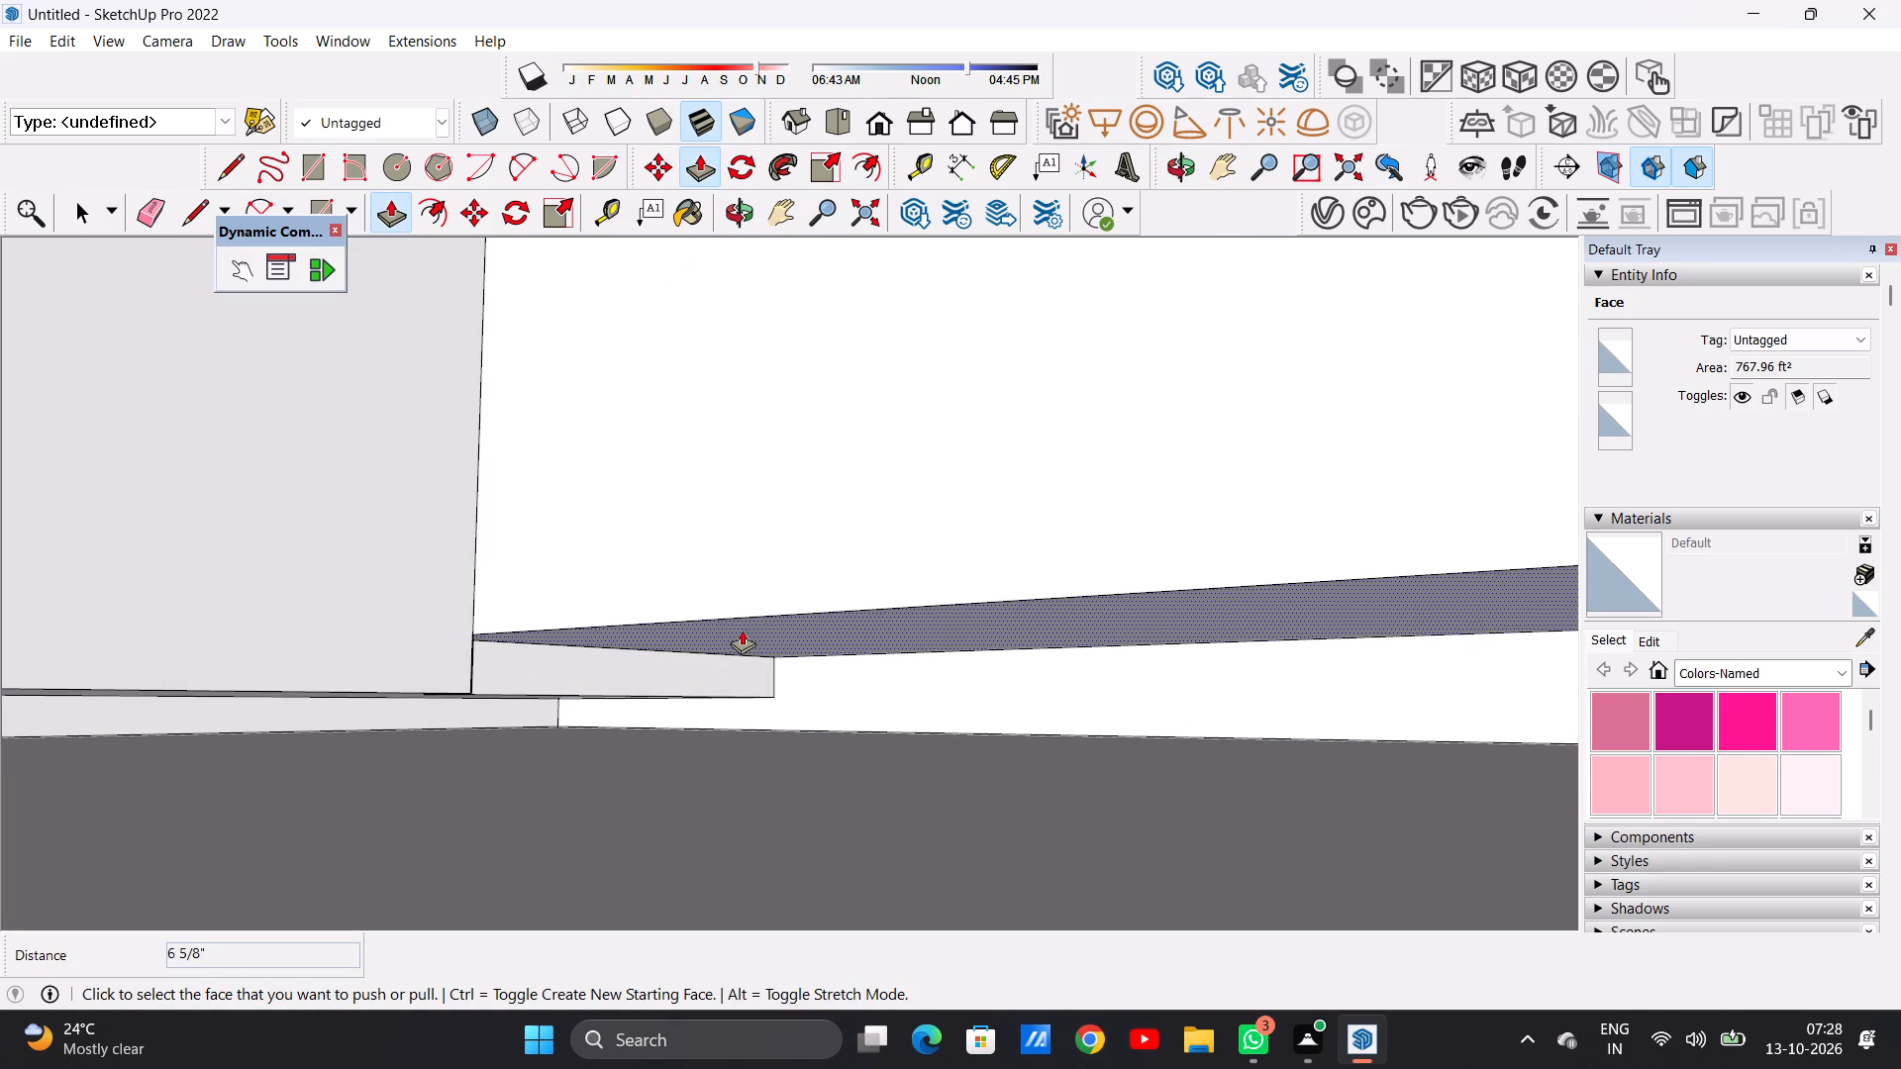
pyautogui.click(742, 630)
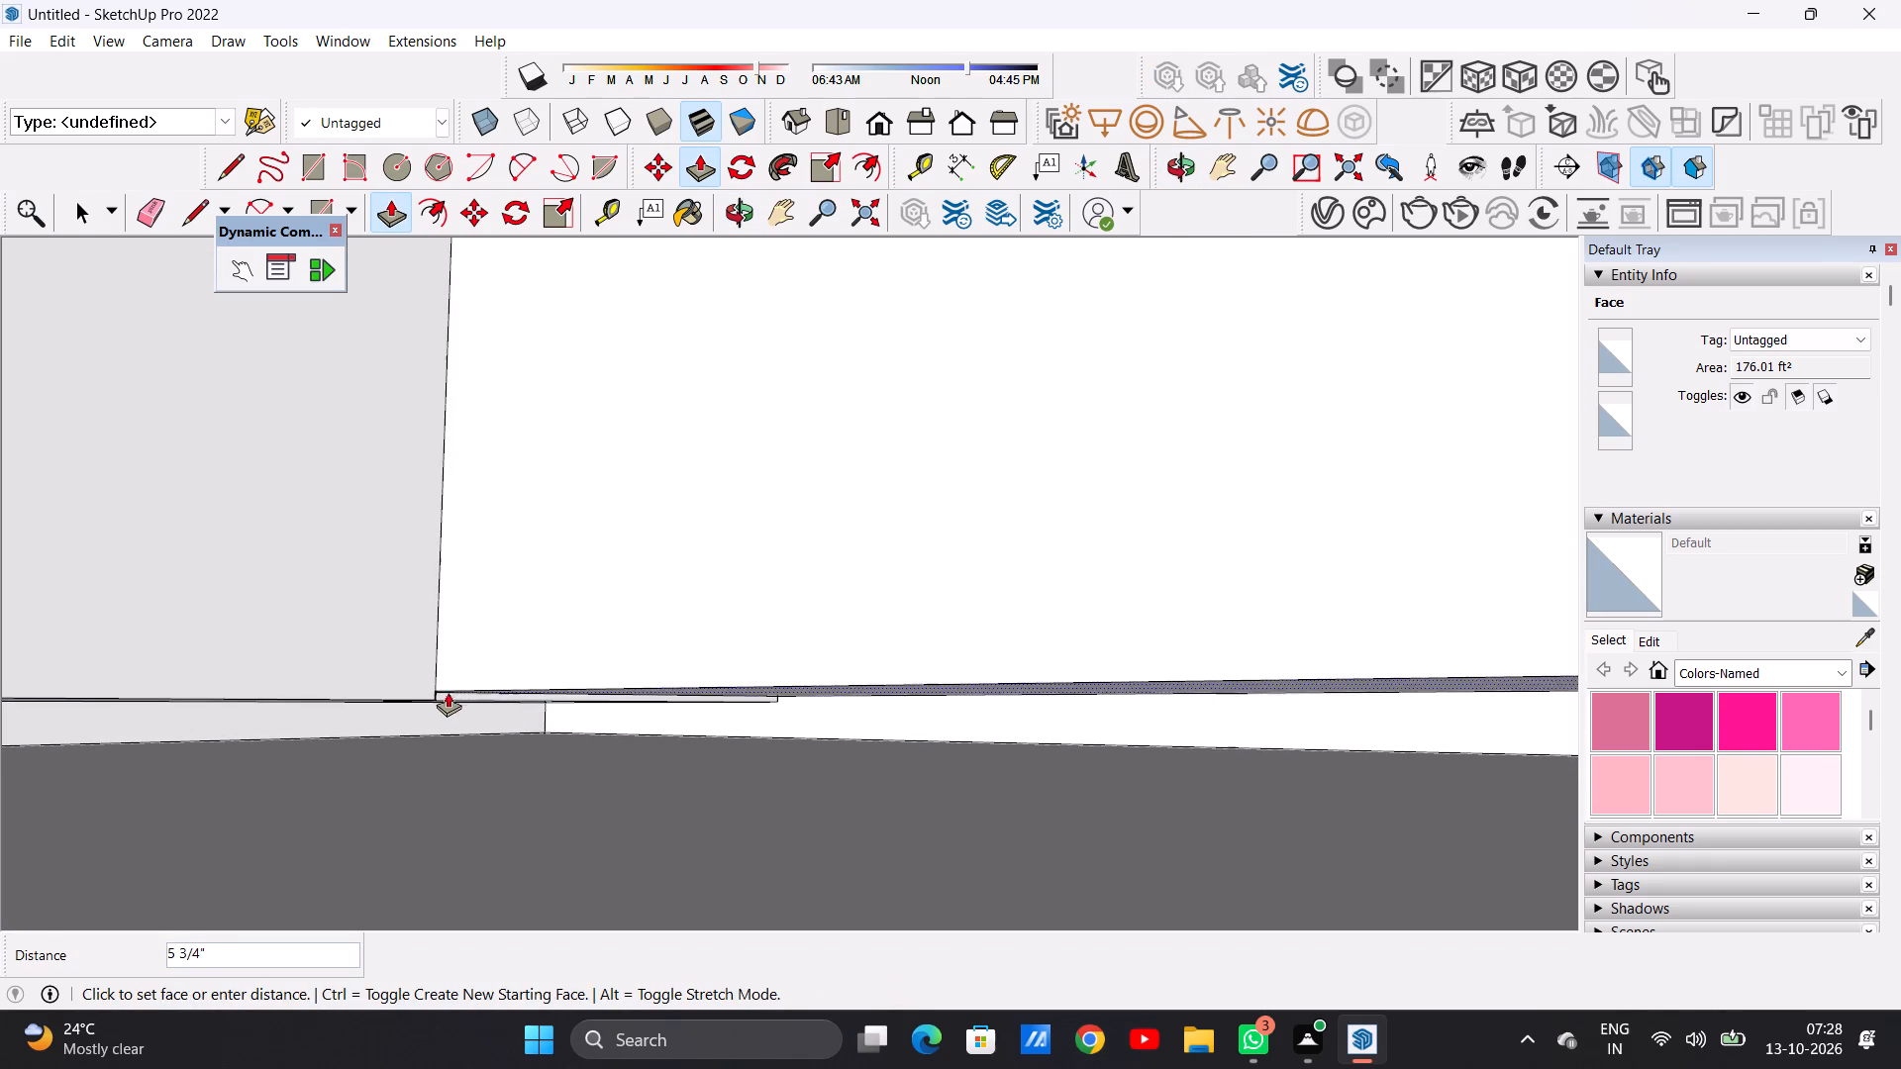
pyautogui.click(440, 697)
pyautogui.press('space')
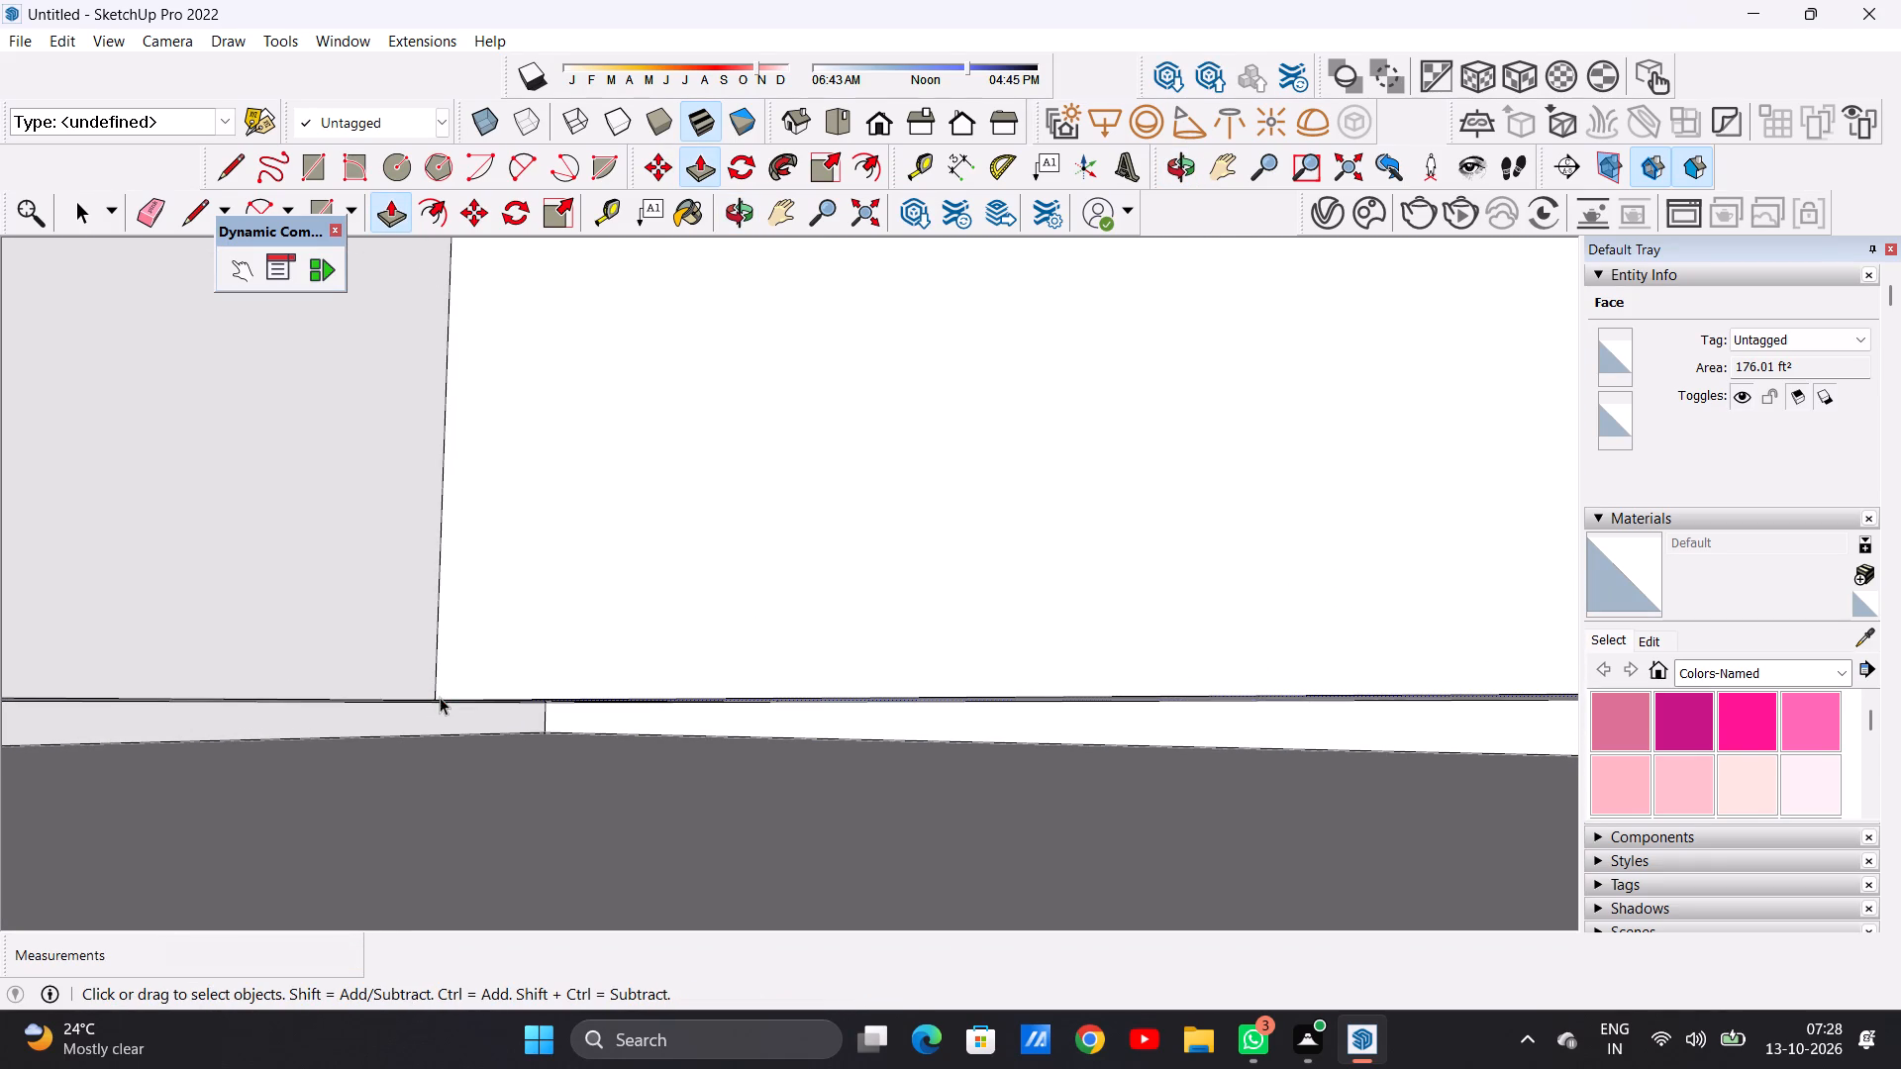
# Examine the L-shaped counter, its inner corner and the base band below it from several angles.
pyautogui.scroll(-20, 659, 762)
pyautogui.scroll(-5, 659, 762)
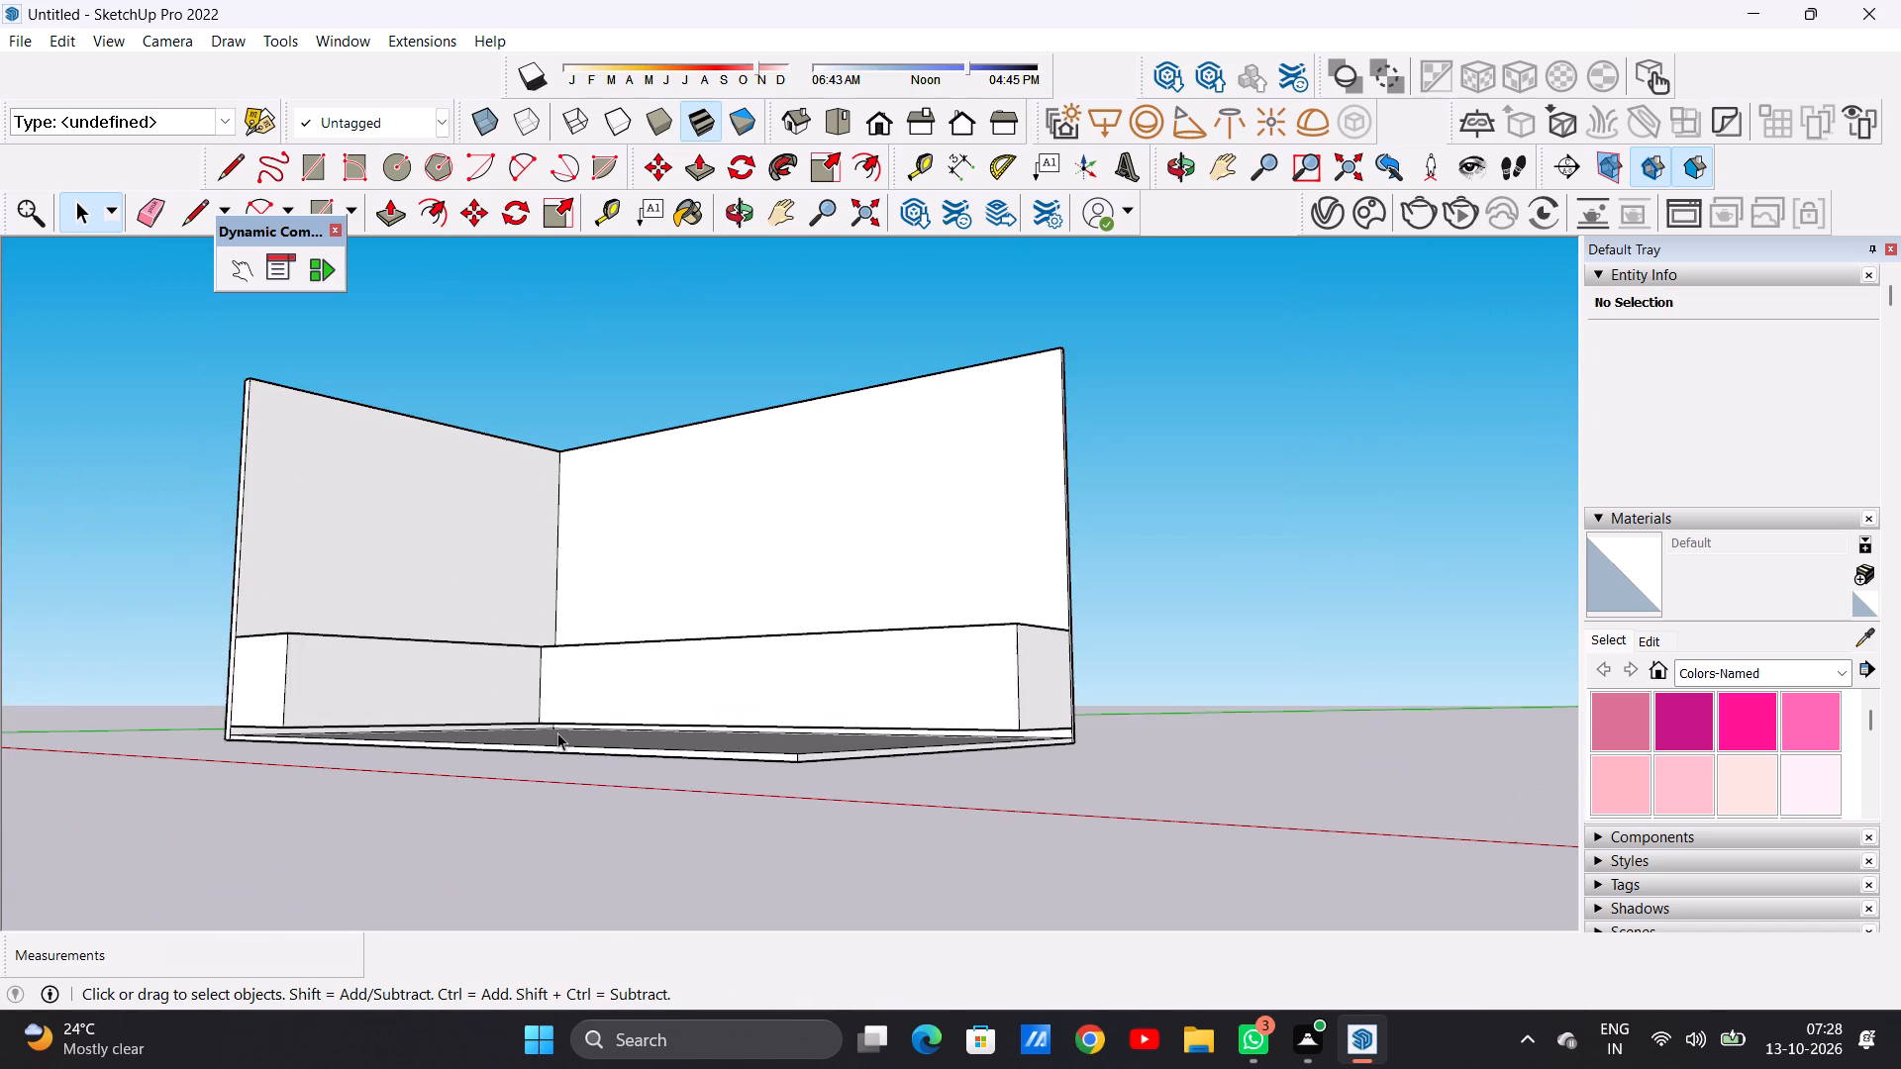
pyautogui.moveTo(635, 718); pyautogui.dragTo(816, 742, button='middle')
pyautogui.scroll(4, 316, 741)
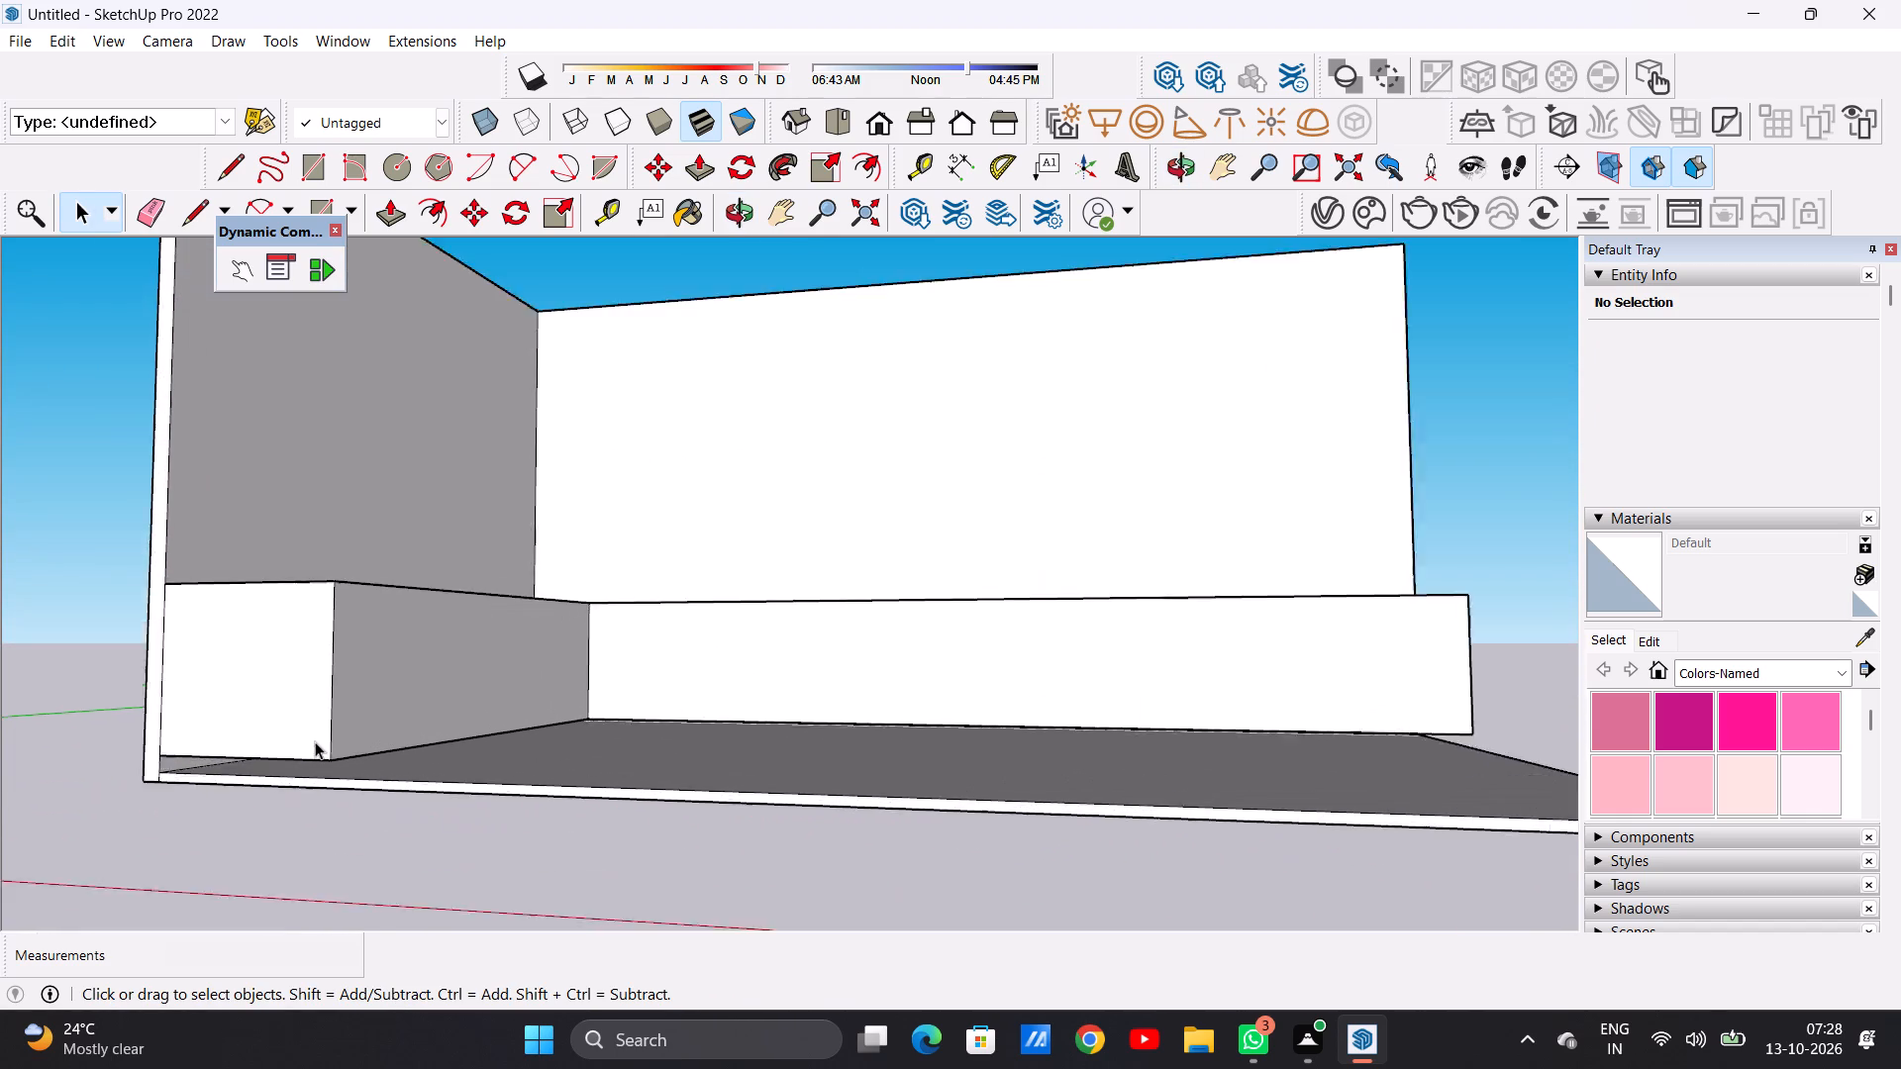
pyautogui.scroll(13, 315, 741)
pyautogui.moveTo(320, 781); pyautogui.dragTo(205, 693, button='middle')
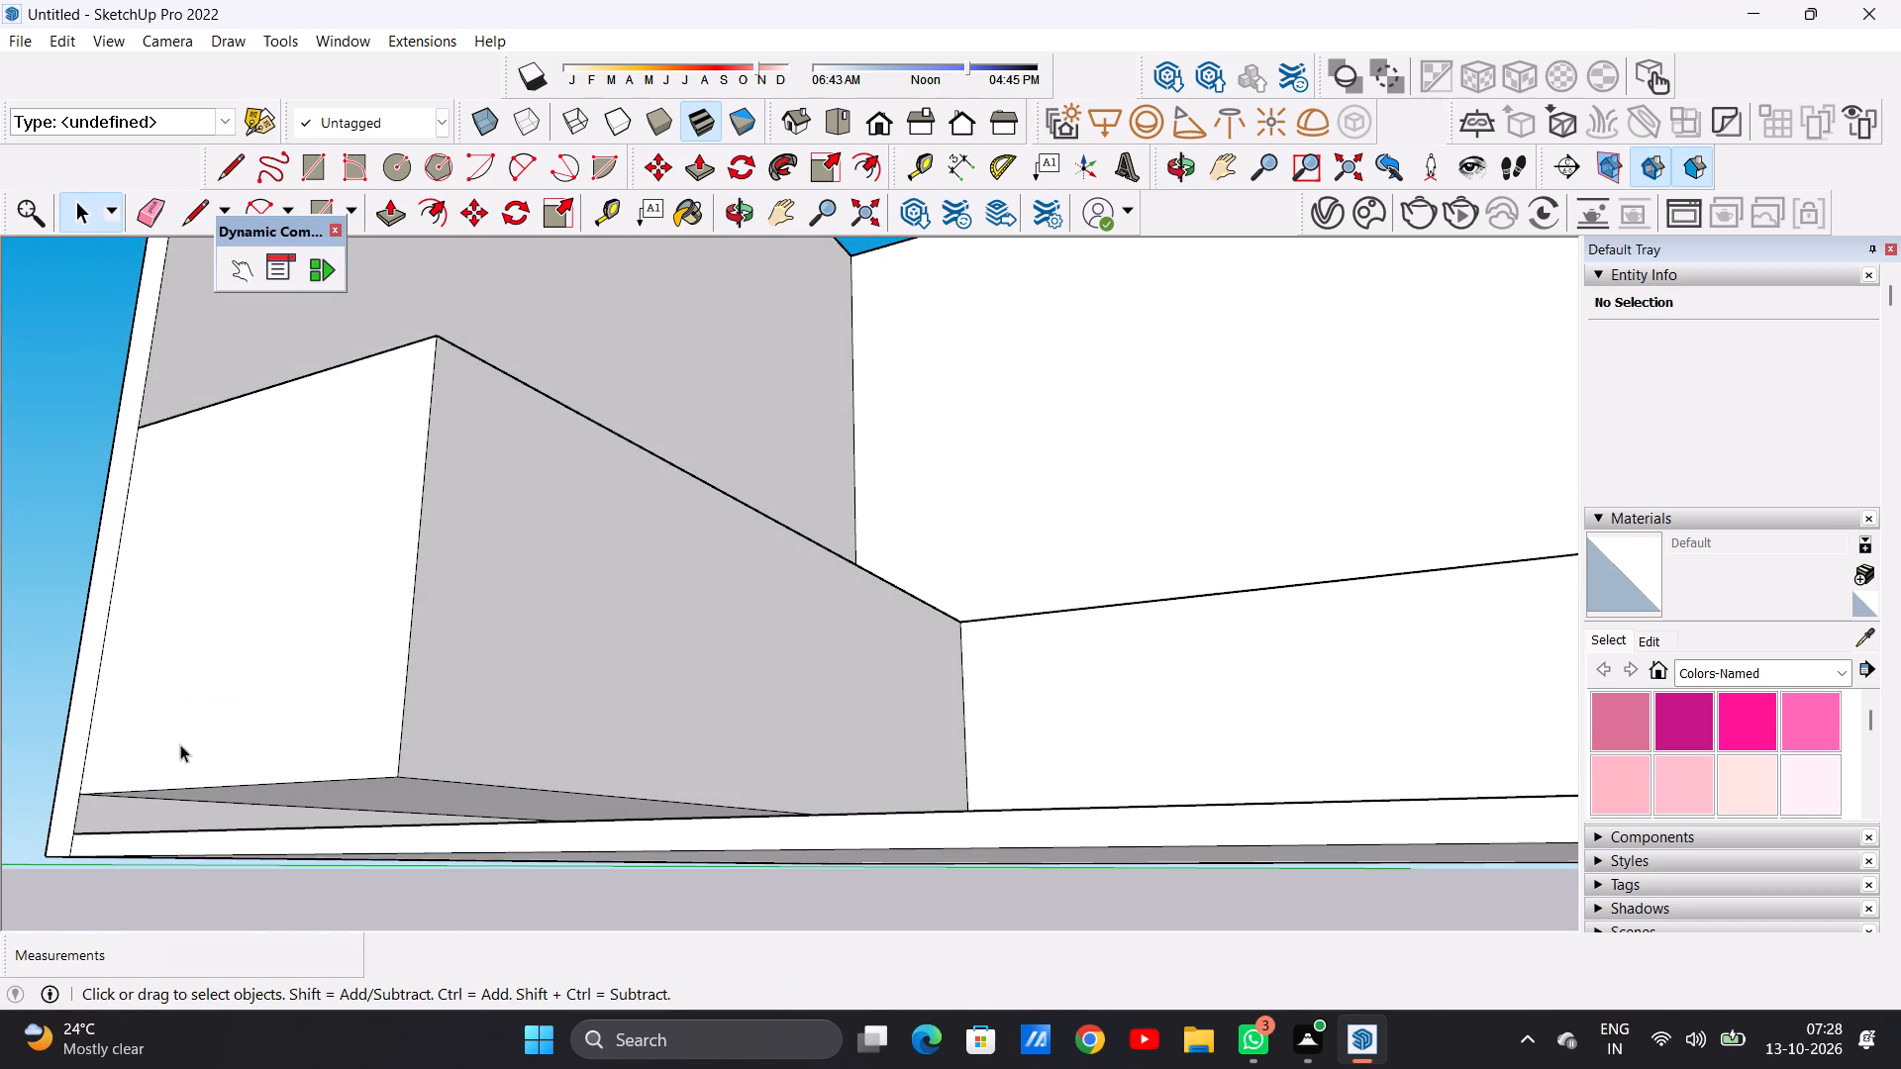
pyautogui.moveTo(225, 826); pyautogui.dragTo(278, 869, button='middle')
pyautogui.scroll(3, 278, 869)
pyautogui.scroll(-1, 278, 869)
pyautogui.scroll(9, 278, 869)
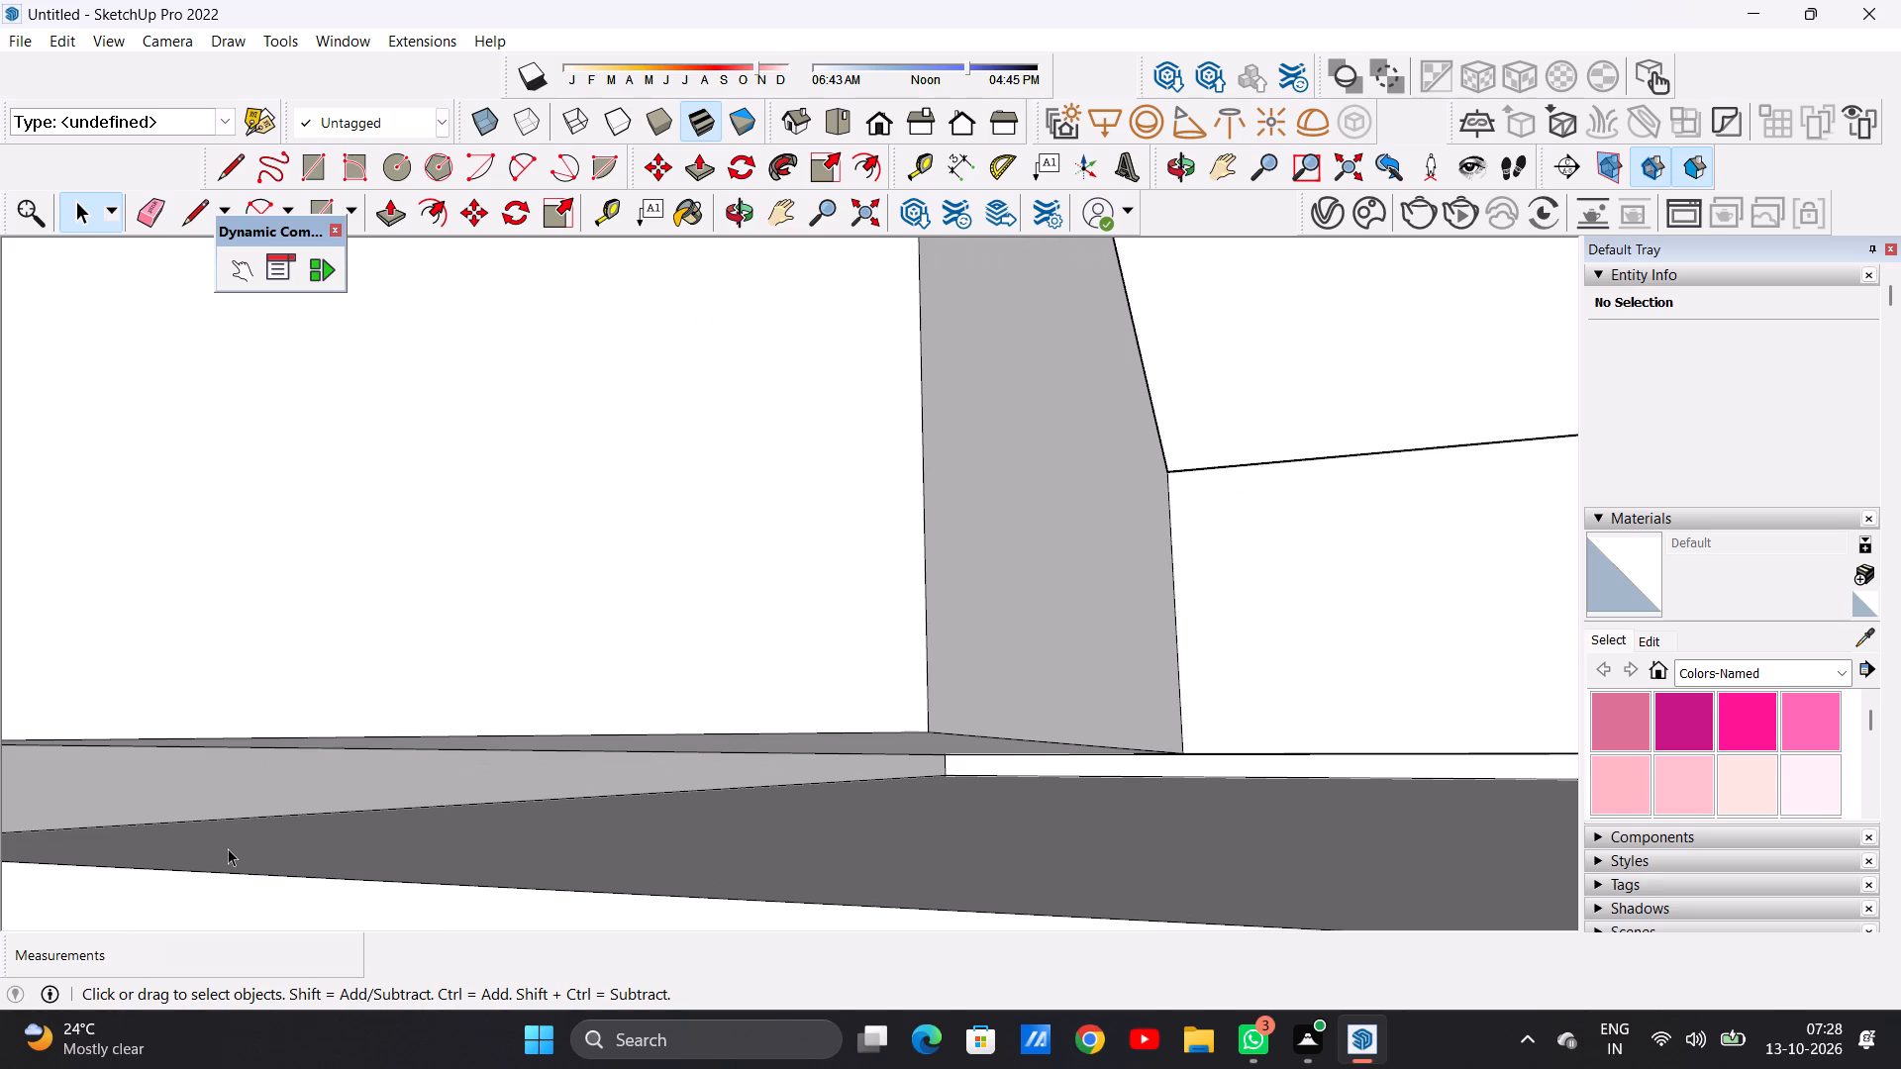
pyautogui.press('space')
pyautogui.scroll(-16, 486, 632)
pyautogui.moveTo(903, 590); pyautogui.dragTo(931, 775, button='middle')
pyautogui.scroll(-7, 677, 721)
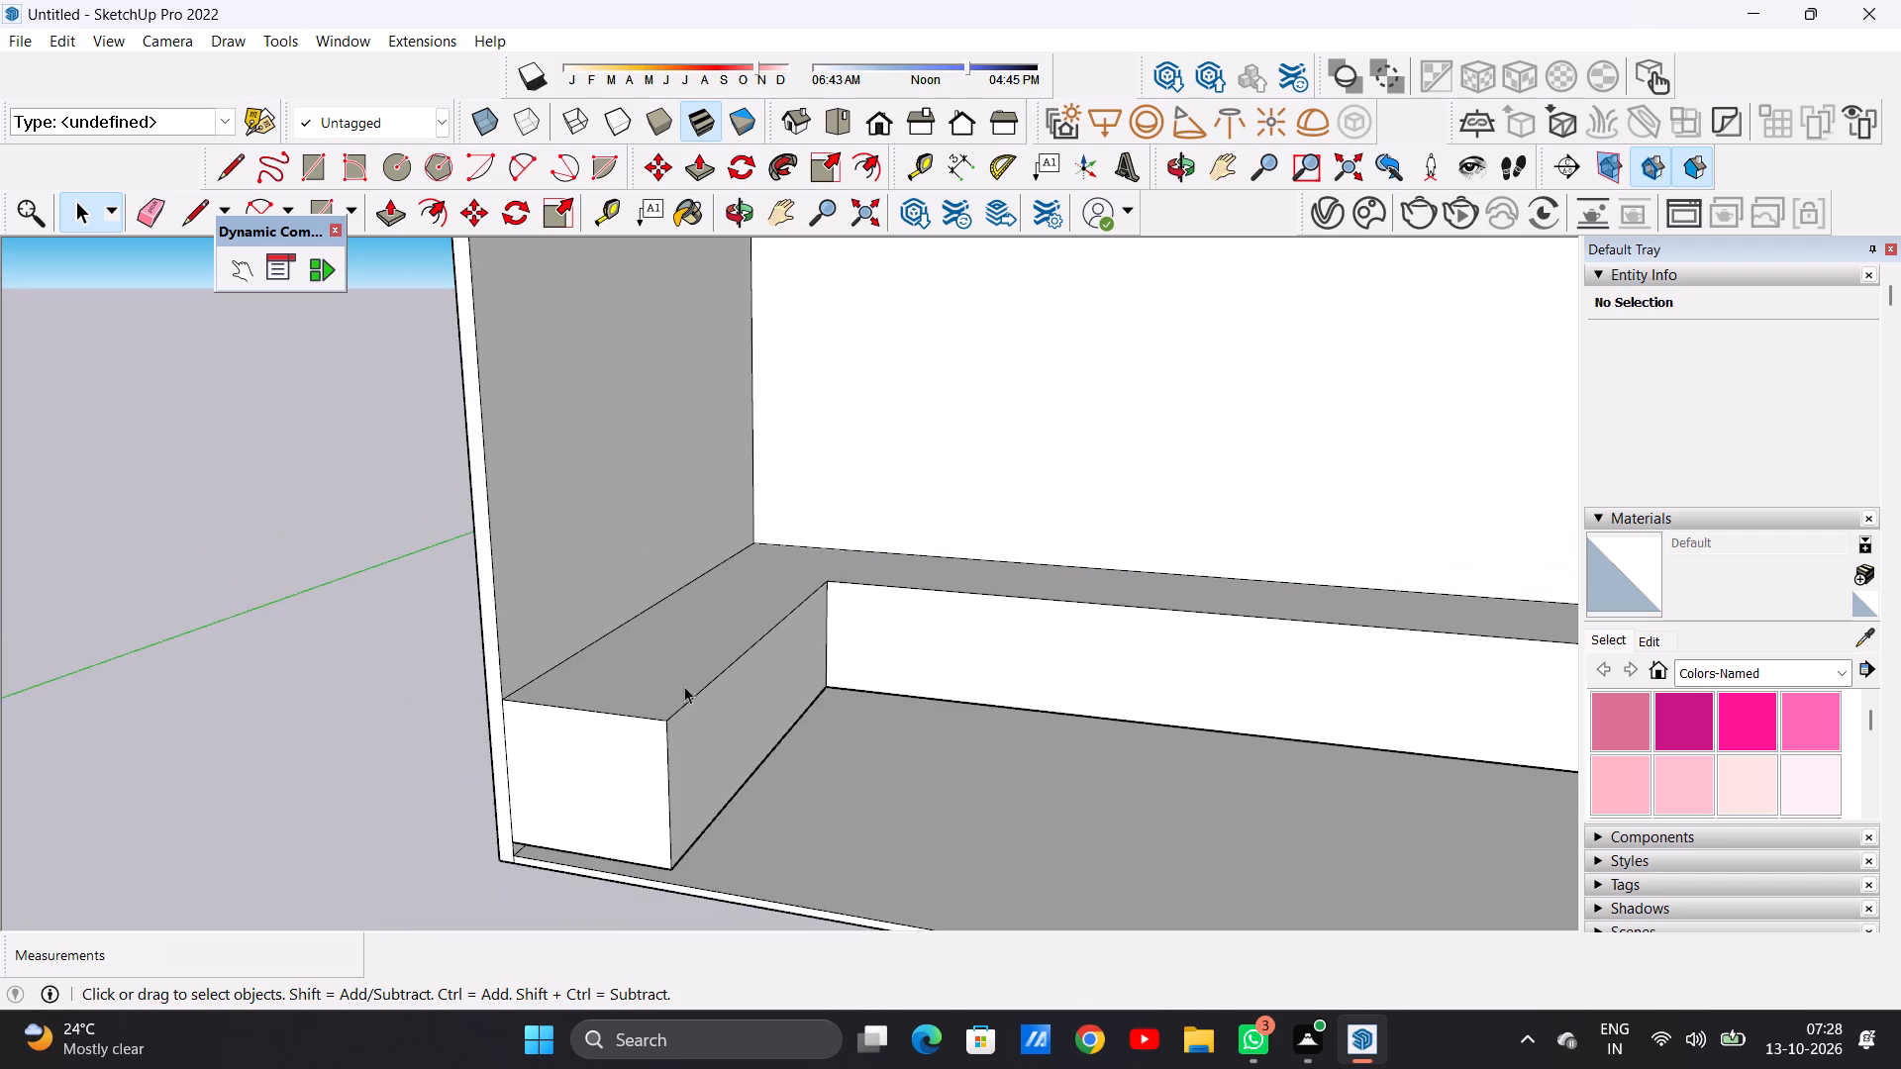
pyautogui.scroll(-1, 684, 686)
pyautogui.moveTo(1017, 806); pyautogui.dragTo(596, 809, button='middle')
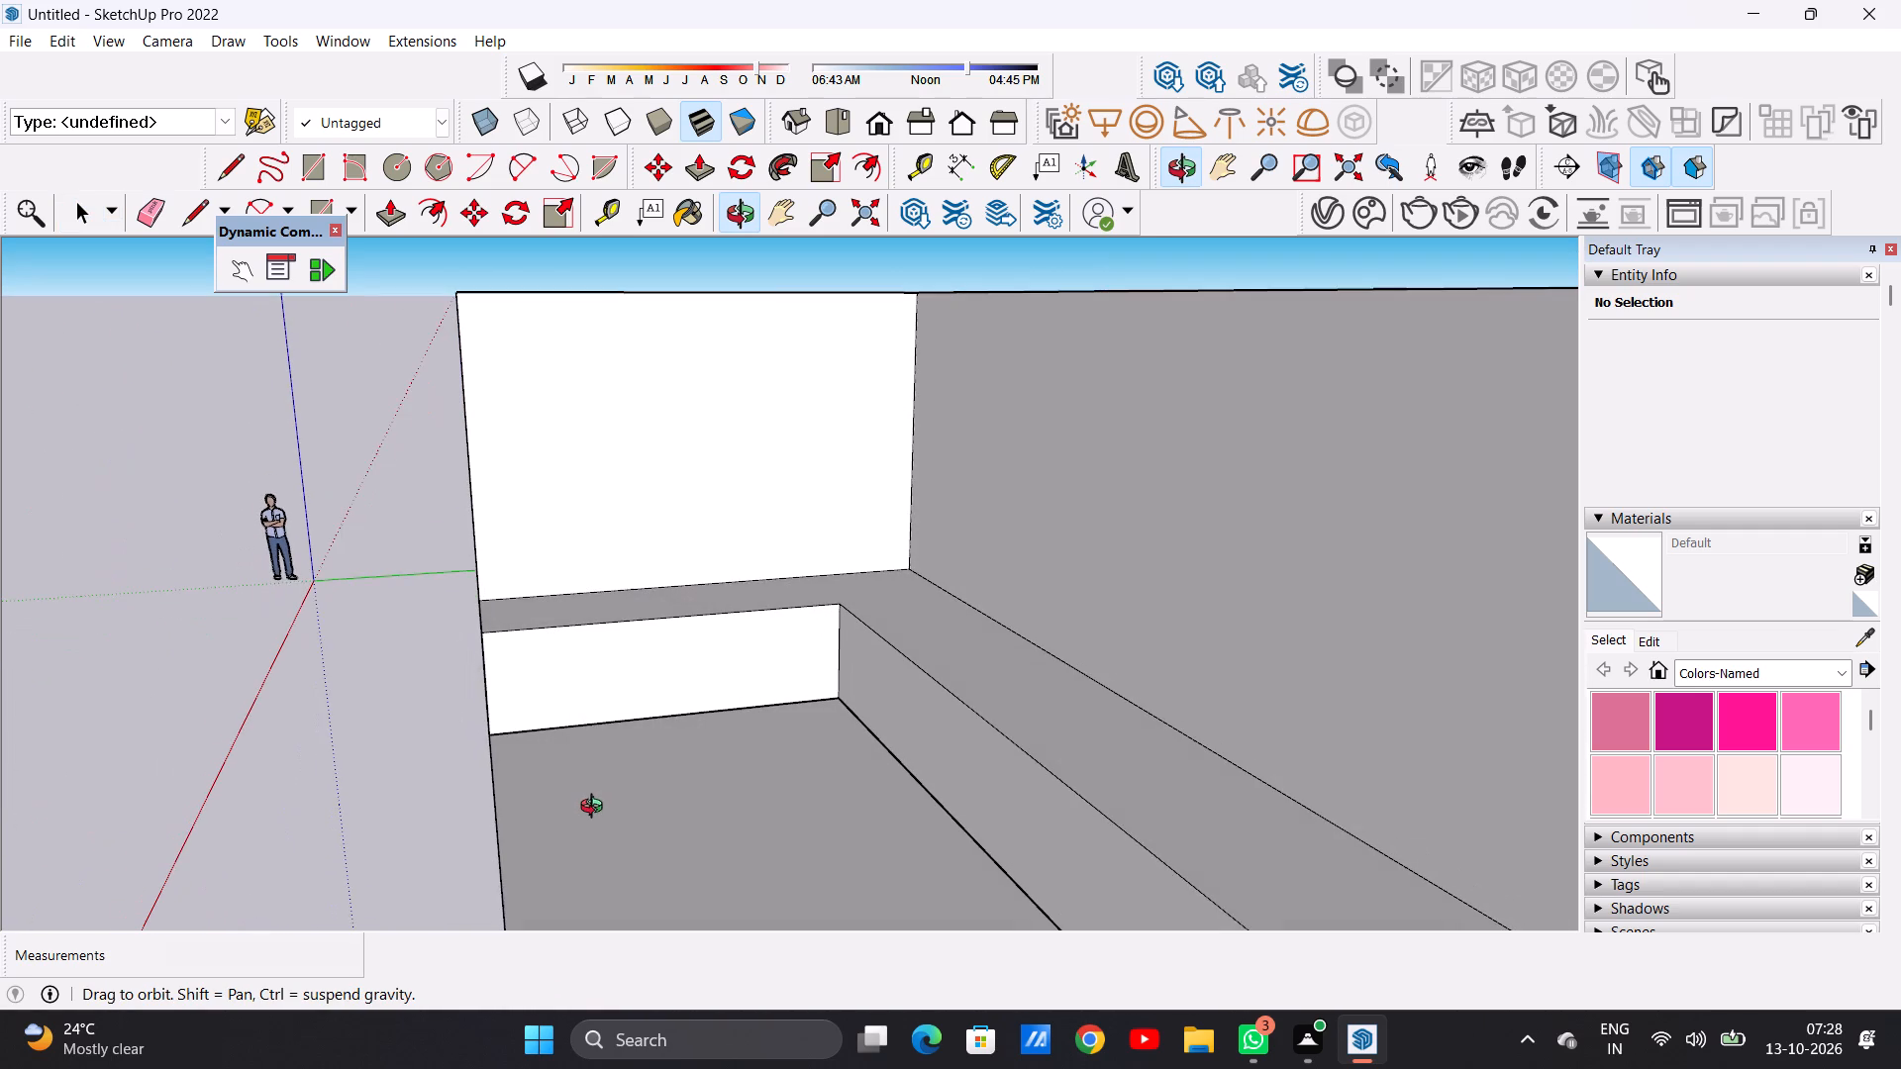
pyautogui.moveTo(596, 809); pyautogui.dragTo(592, 800, button='middle')
pyautogui.scroll(-4, 801, 682)
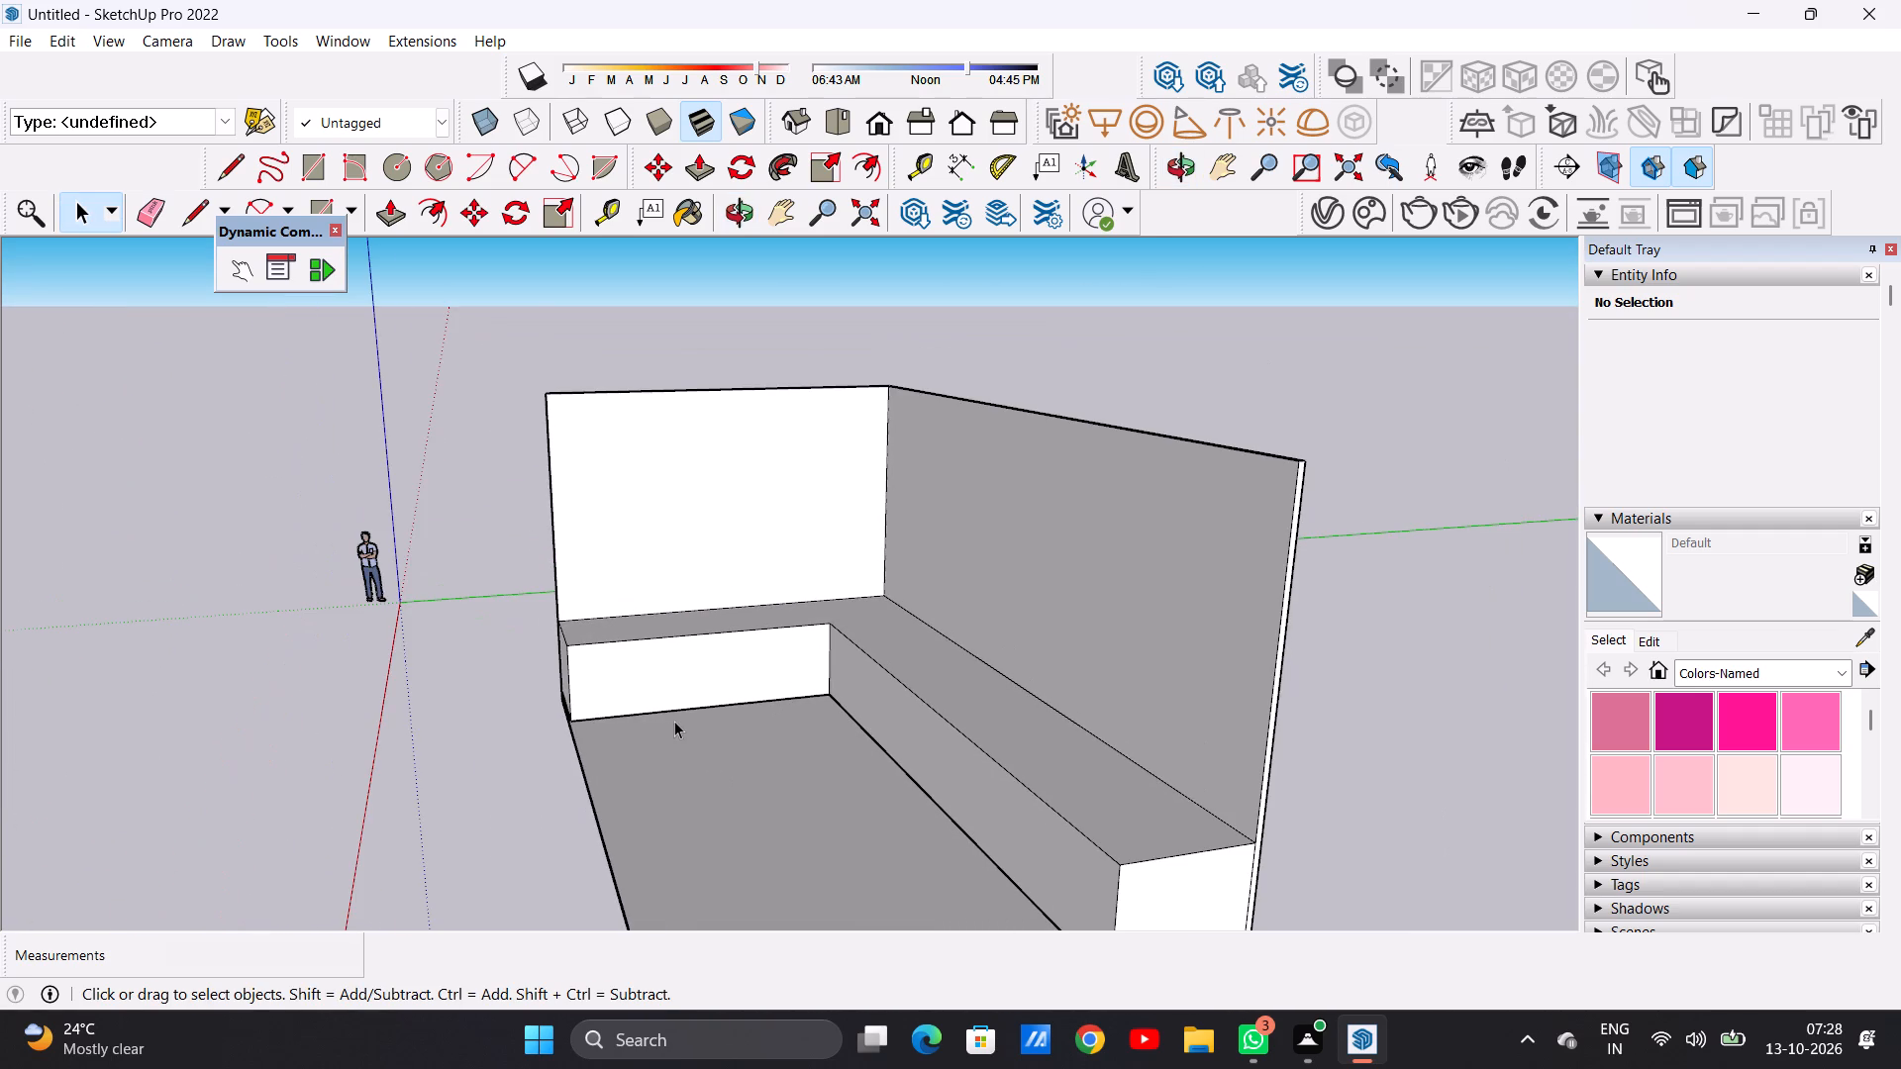
pyautogui.moveTo(674, 720); pyautogui.dragTo(580, 678, button='middle')
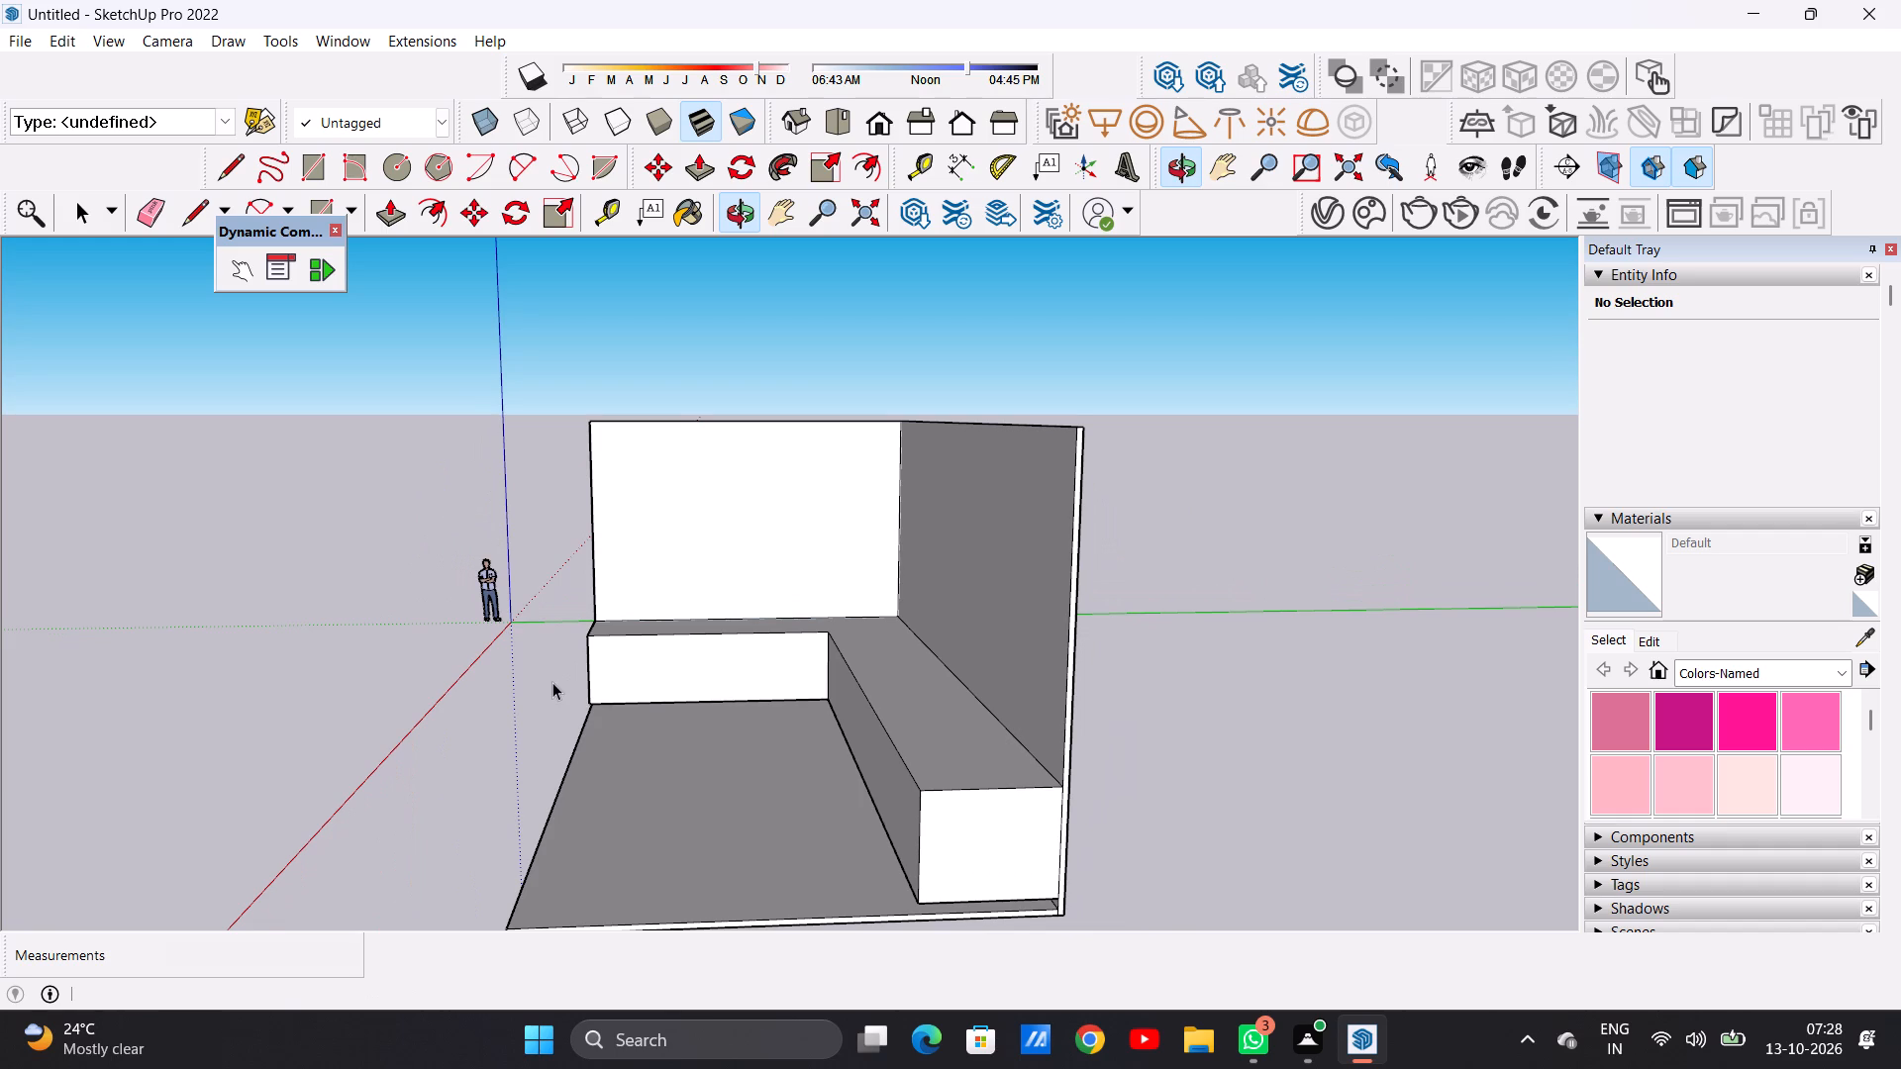
pyautogui.scroll(-4, 560, 679)
pyautogui.moveTo(675, 673); pyautogui.dragTo(1043, 634, button='middle')
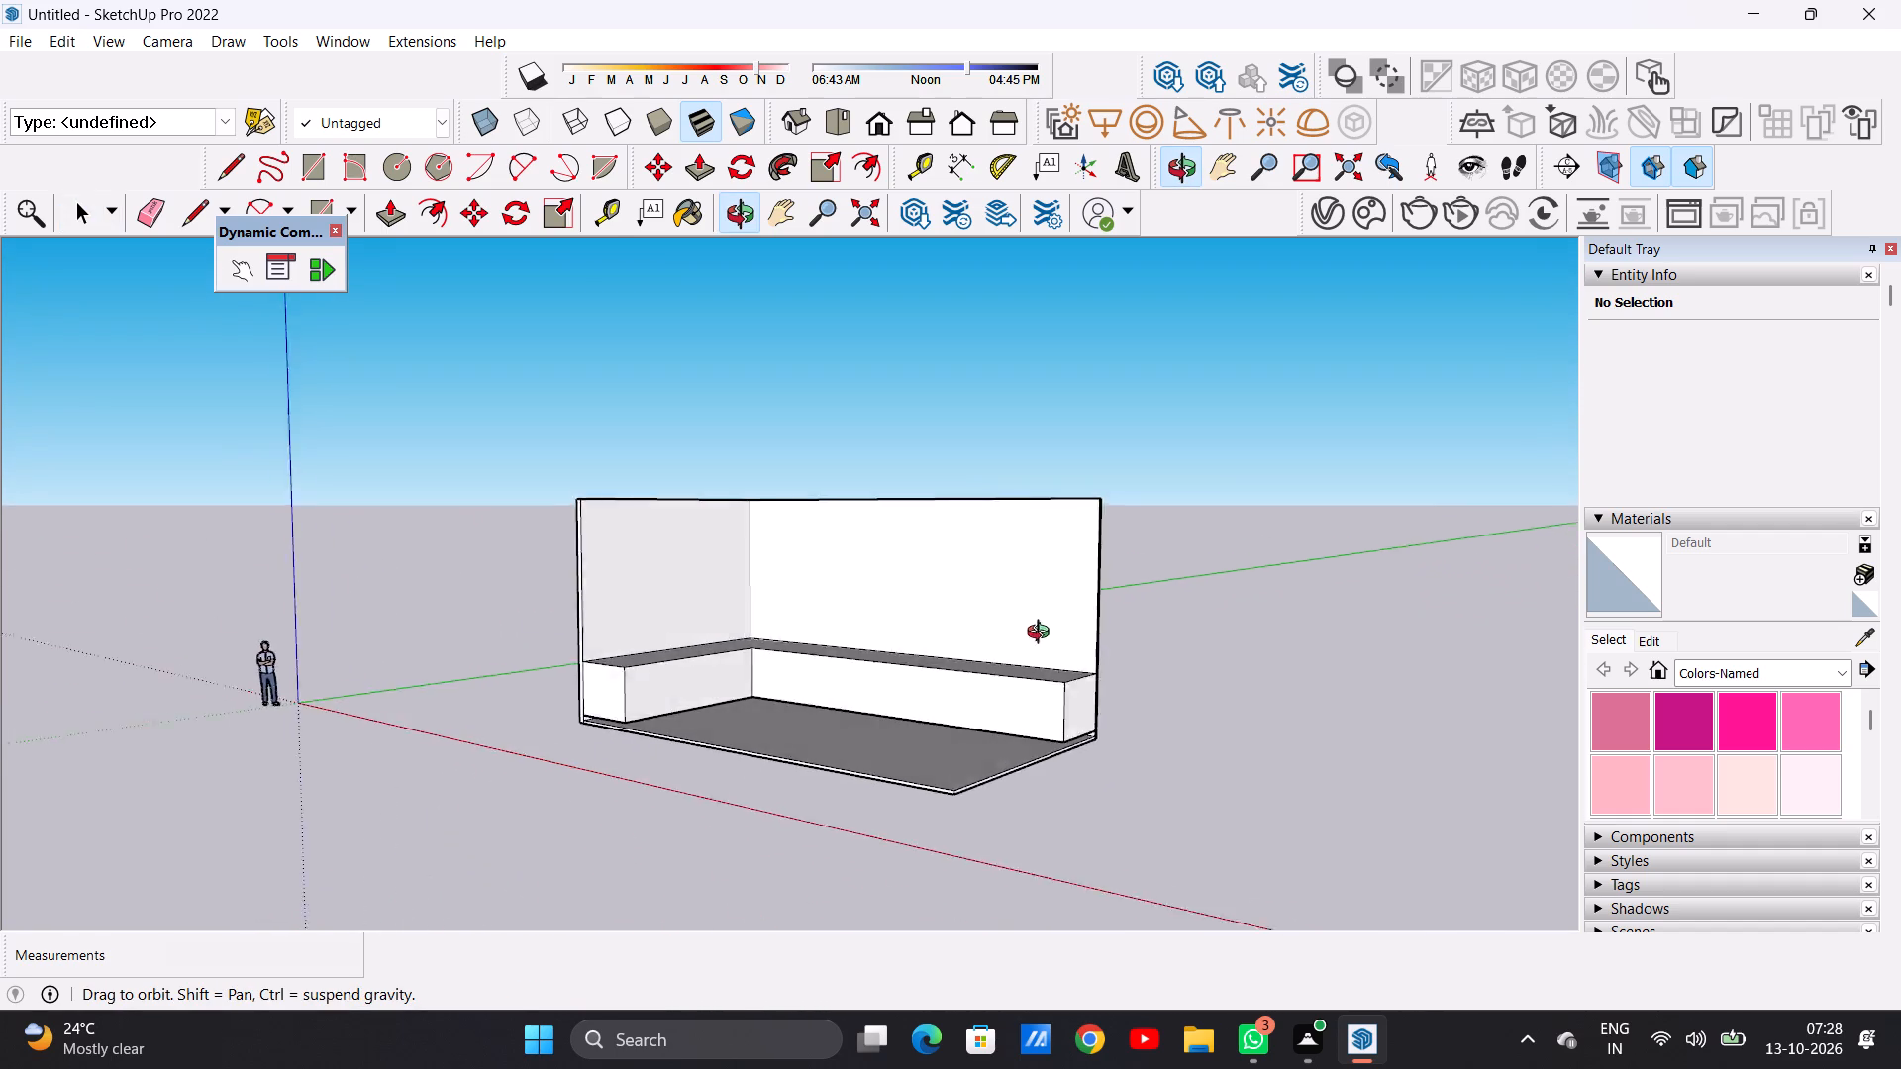
pyautogui.moveTo(1043, 634); pyautogui.dragTo(1156, 653, button='middle')
pyautogui.scroll(2, 895, 693)
pyautogui.moveTo(756, 695); pyautogui.dragTo(929, 703, button='middle')
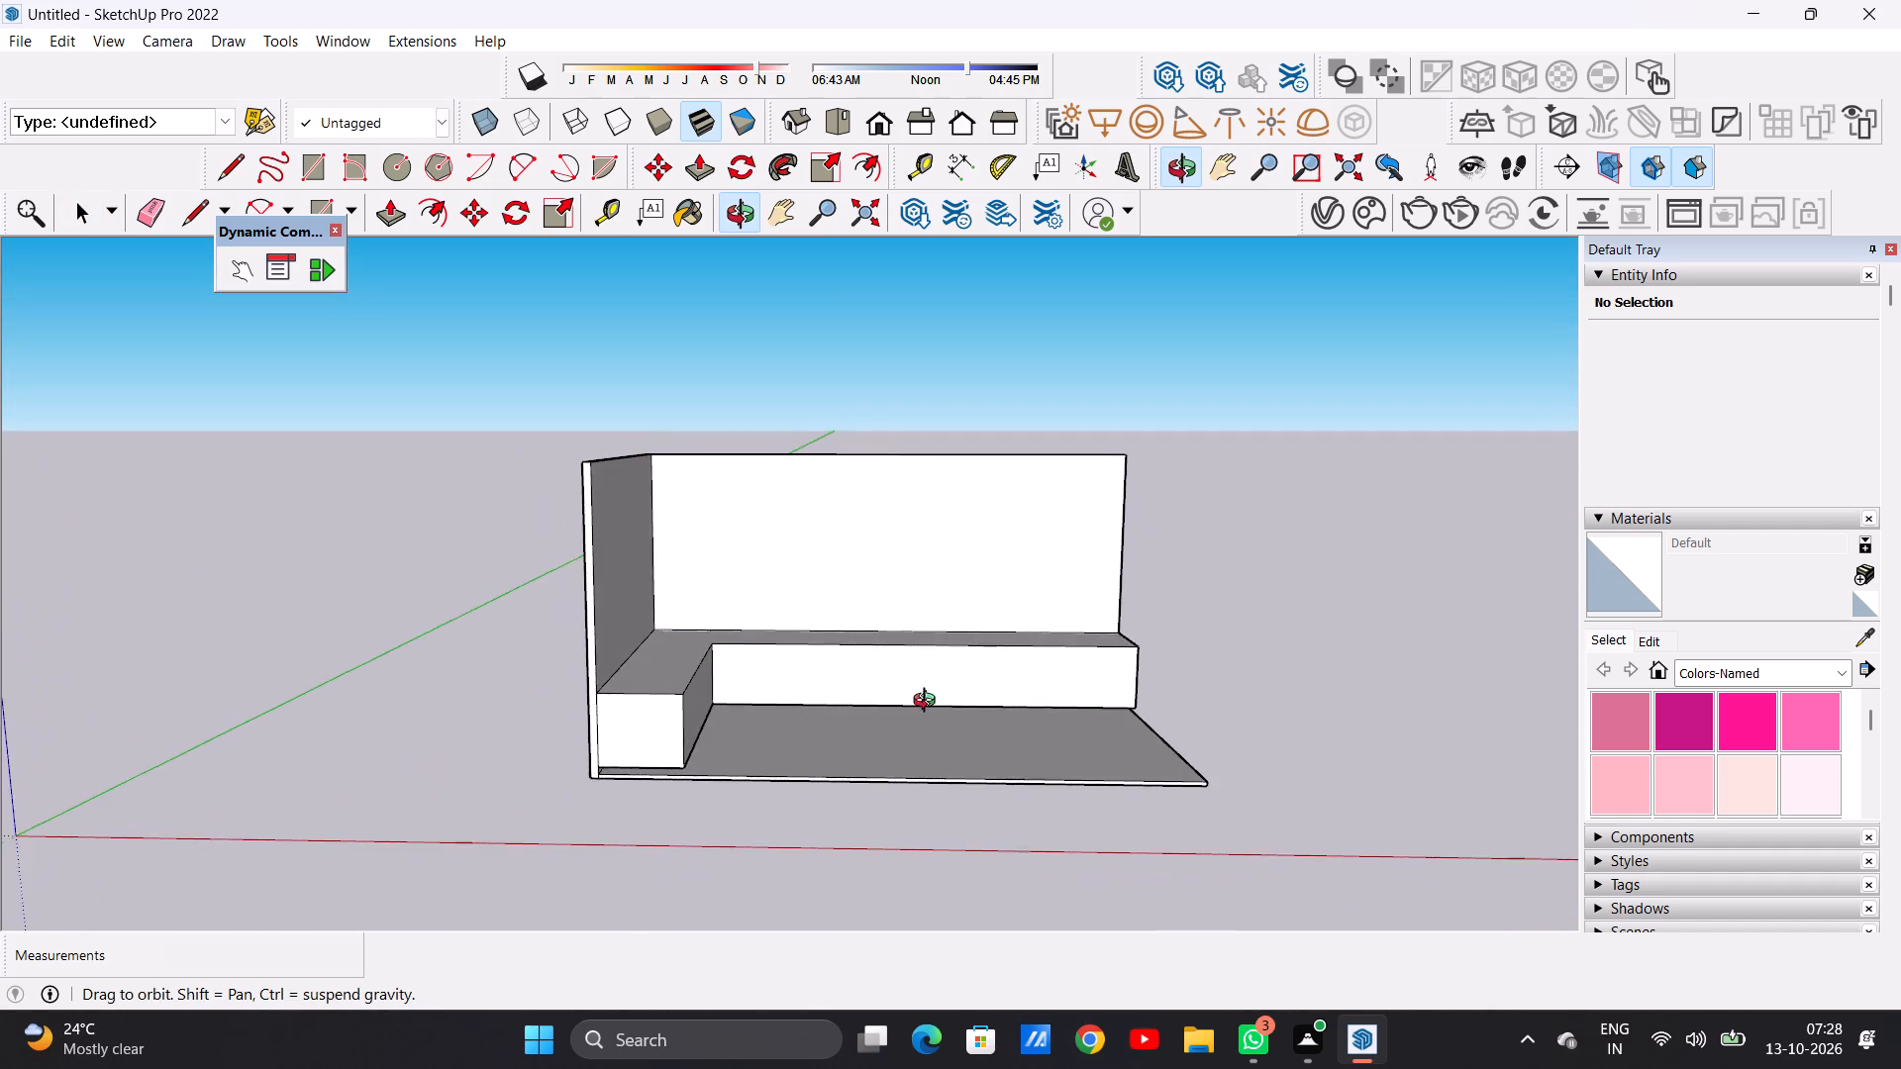
pyautogui.moveTo(929, 703); pyautogui.dragTo(894, 722, button='middle')
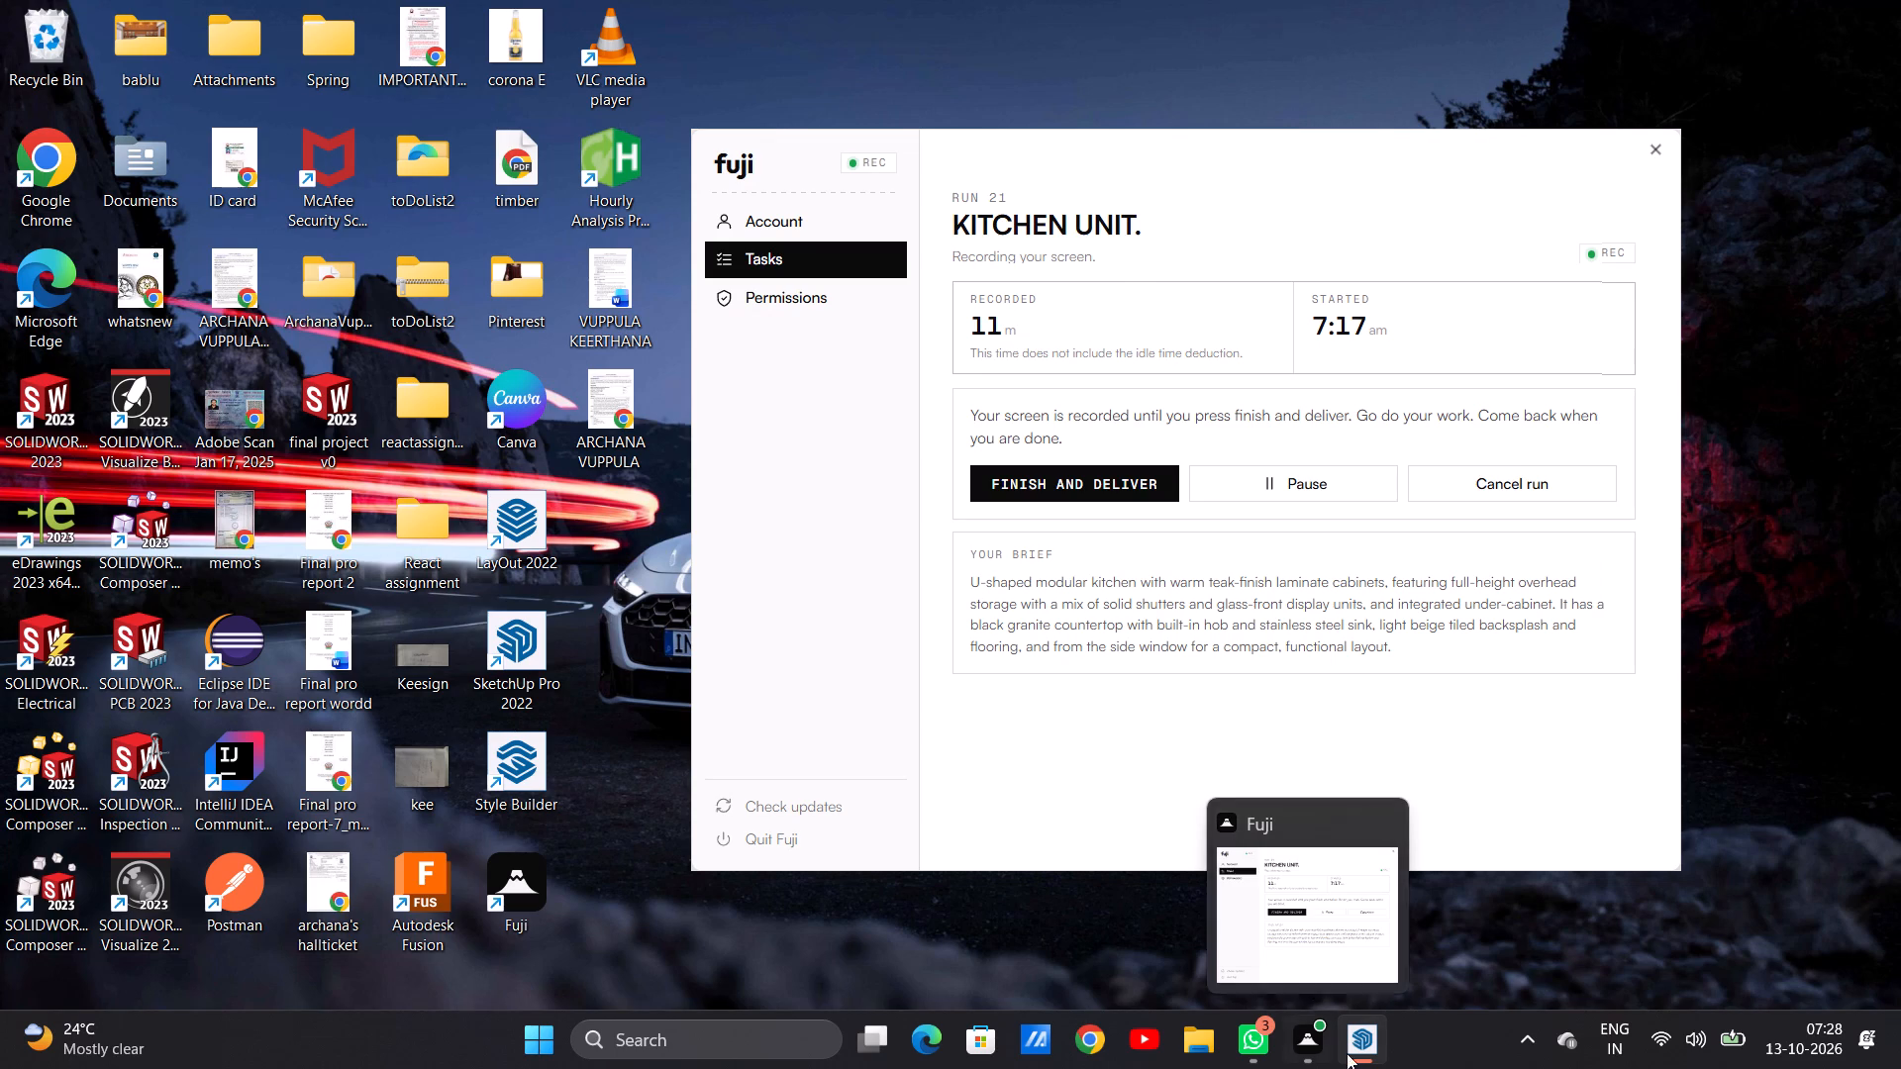
pyautogui.click(1275, 904)
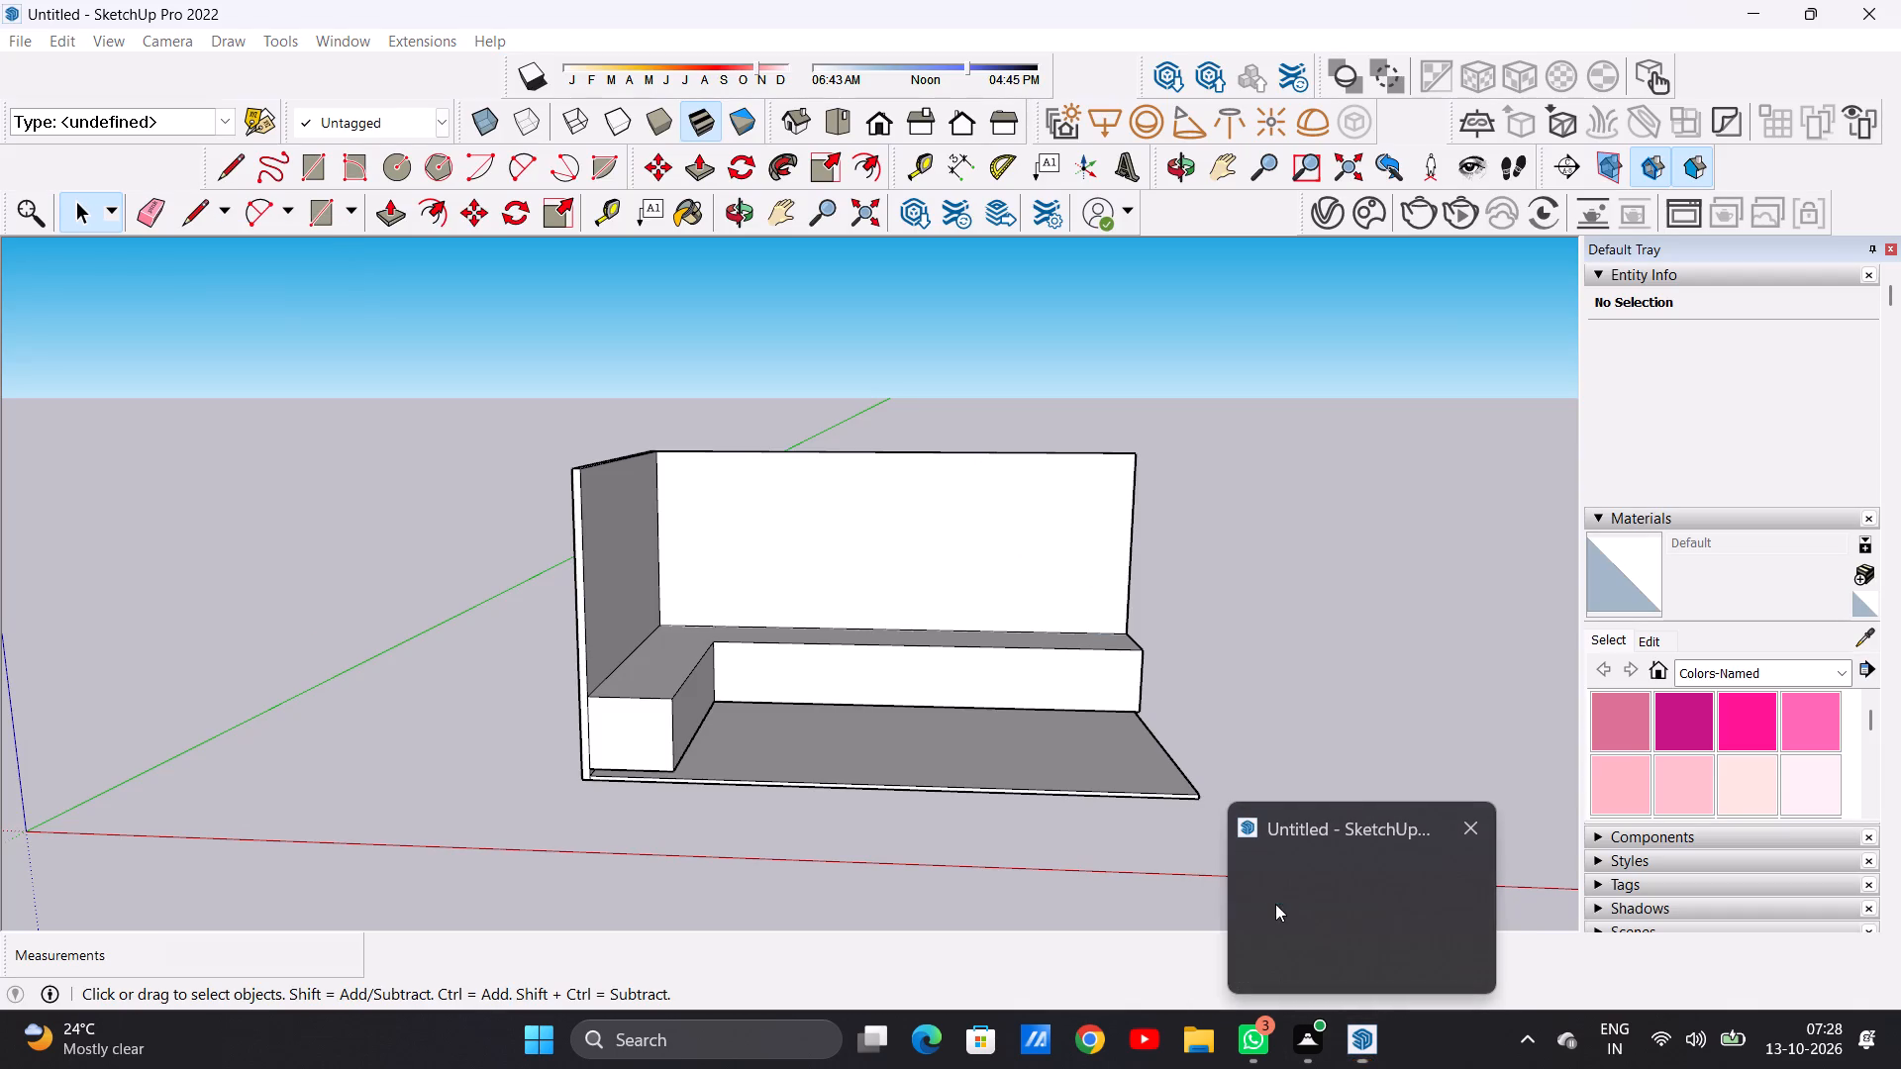
# Draw two closely spaced vertical lines about 4' 6 5/8" high on the long wall's counter front near the inner corner.
pyautogui.scroll(3, 777, 586)
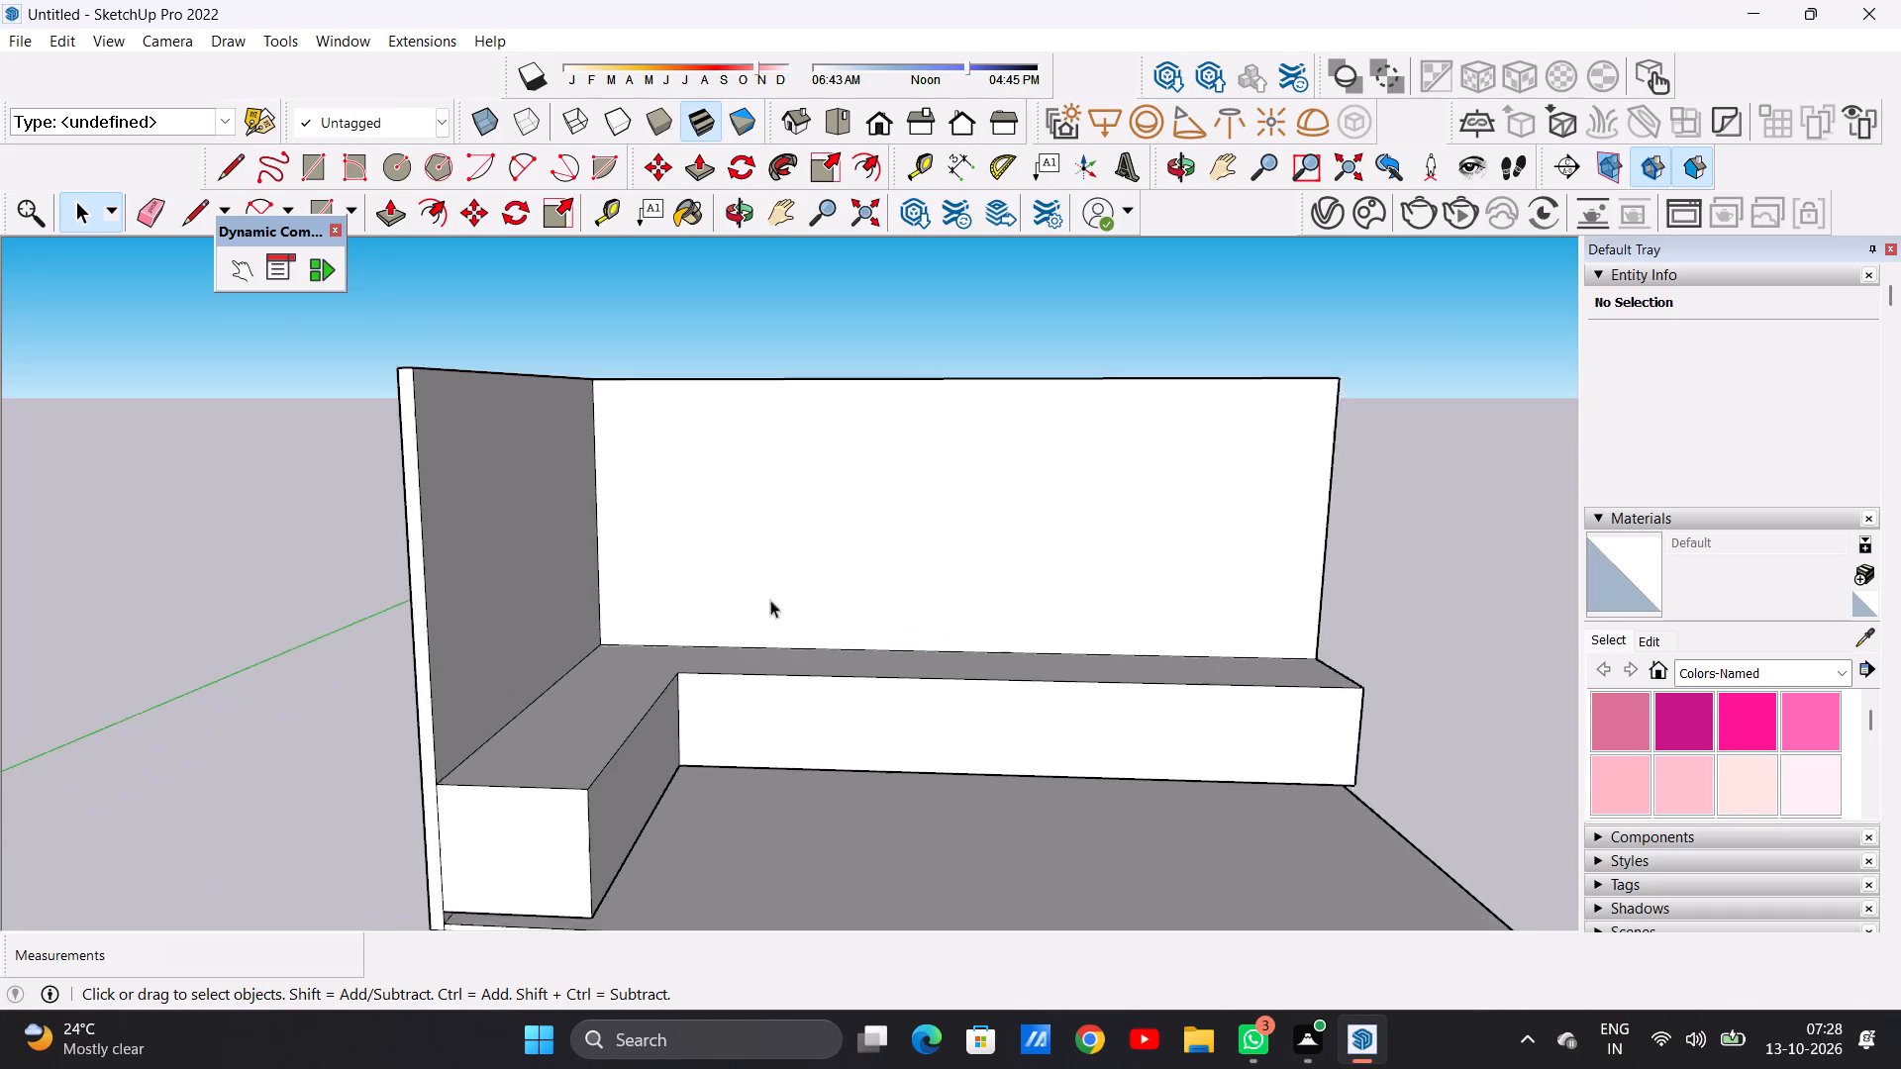
pyautogui.scroll(2, 770, 600)
pyautogui.moveTo(707, 750); pyautogui.dragTo(726, 714, button='middle')
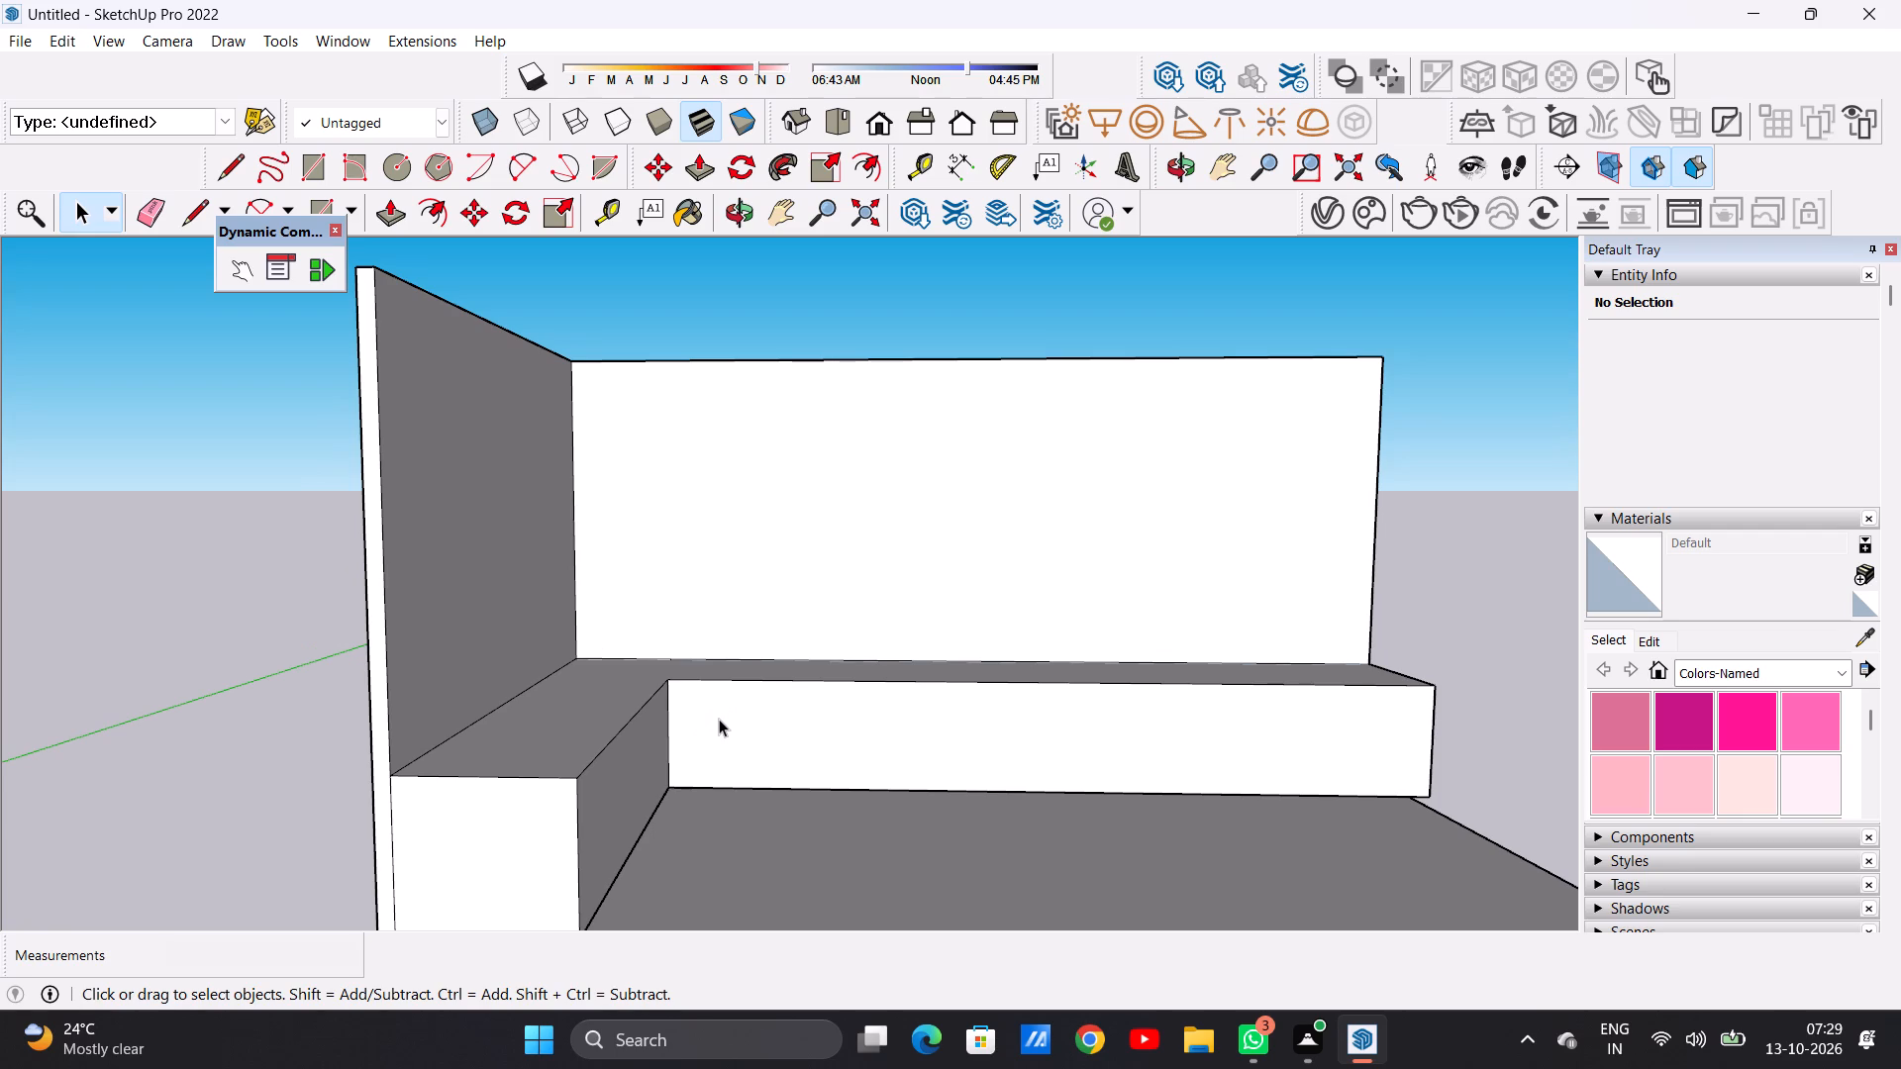
pyautogui.scroll(-1, 673, 710)
pyautogui.scroll(2, 1116, 731)
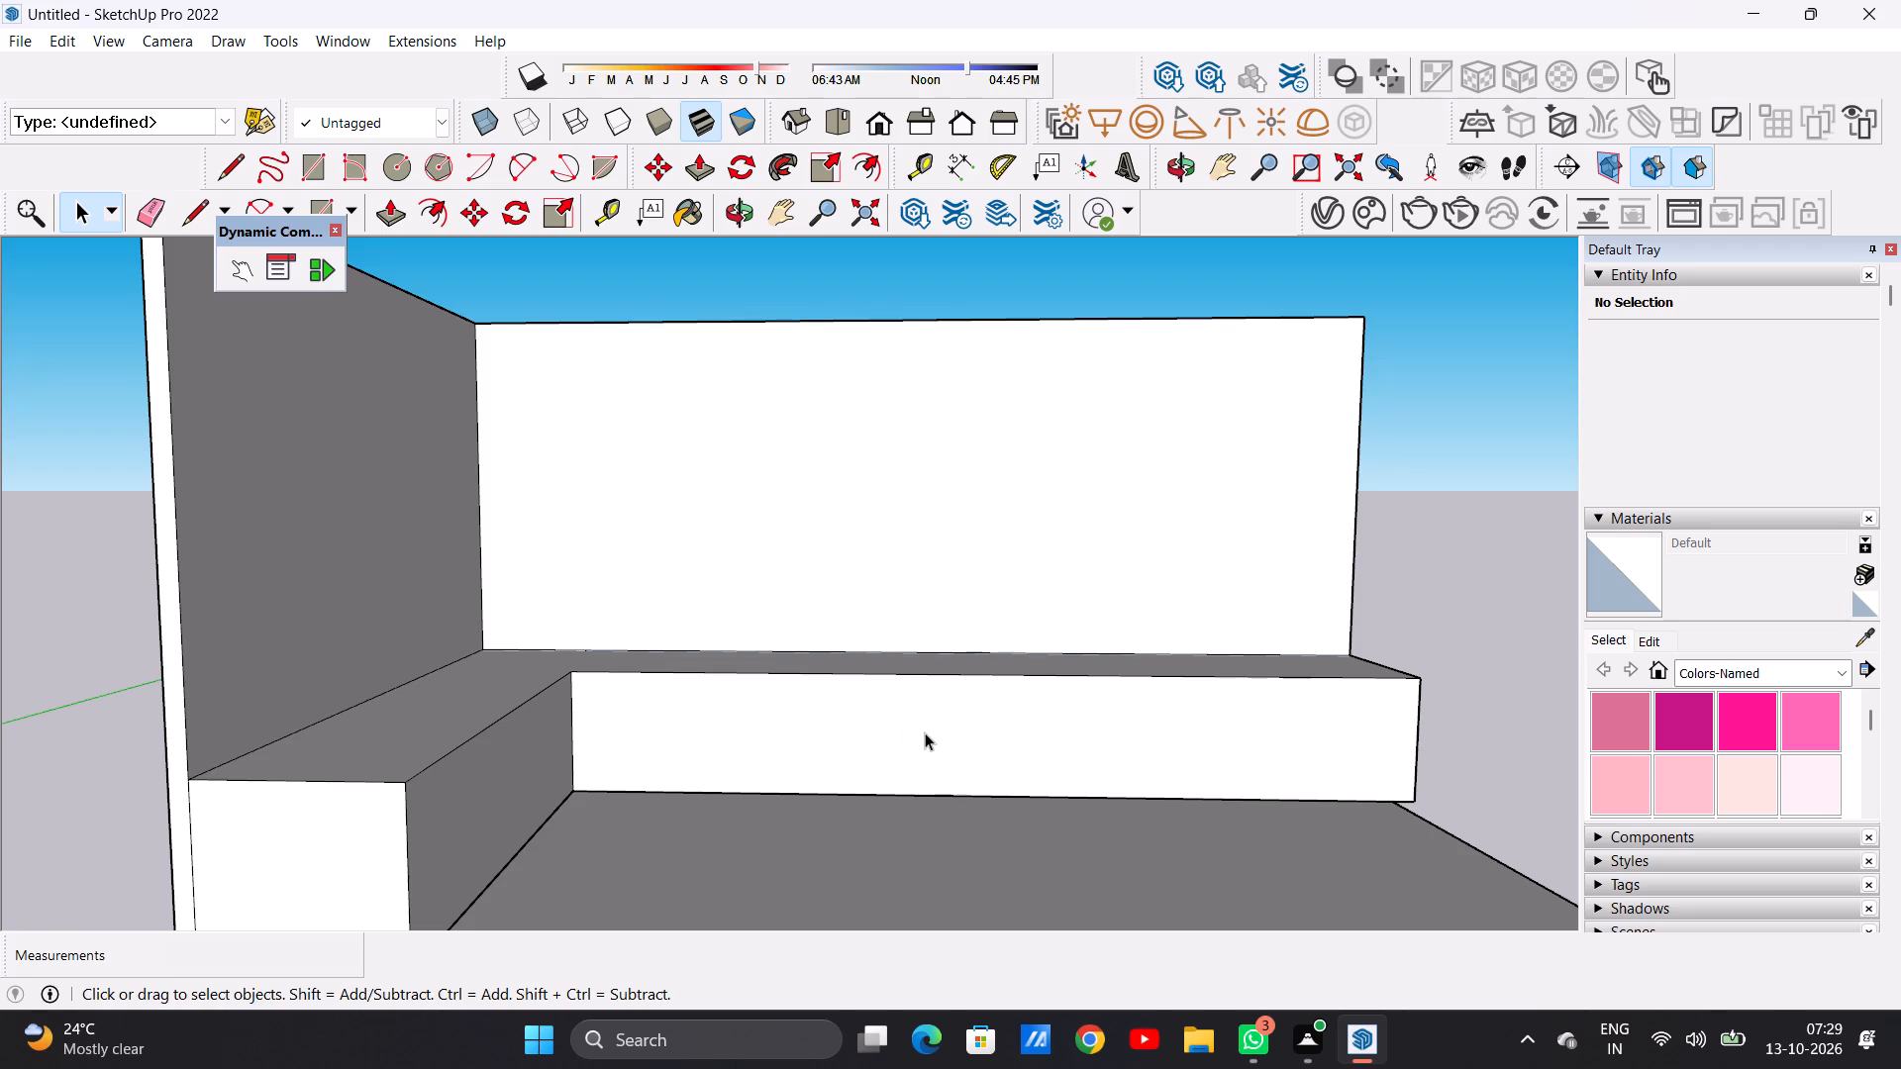
pyautogui.moveTo(925, 732); pyautogui.dragTo(930, 717, button='middle')
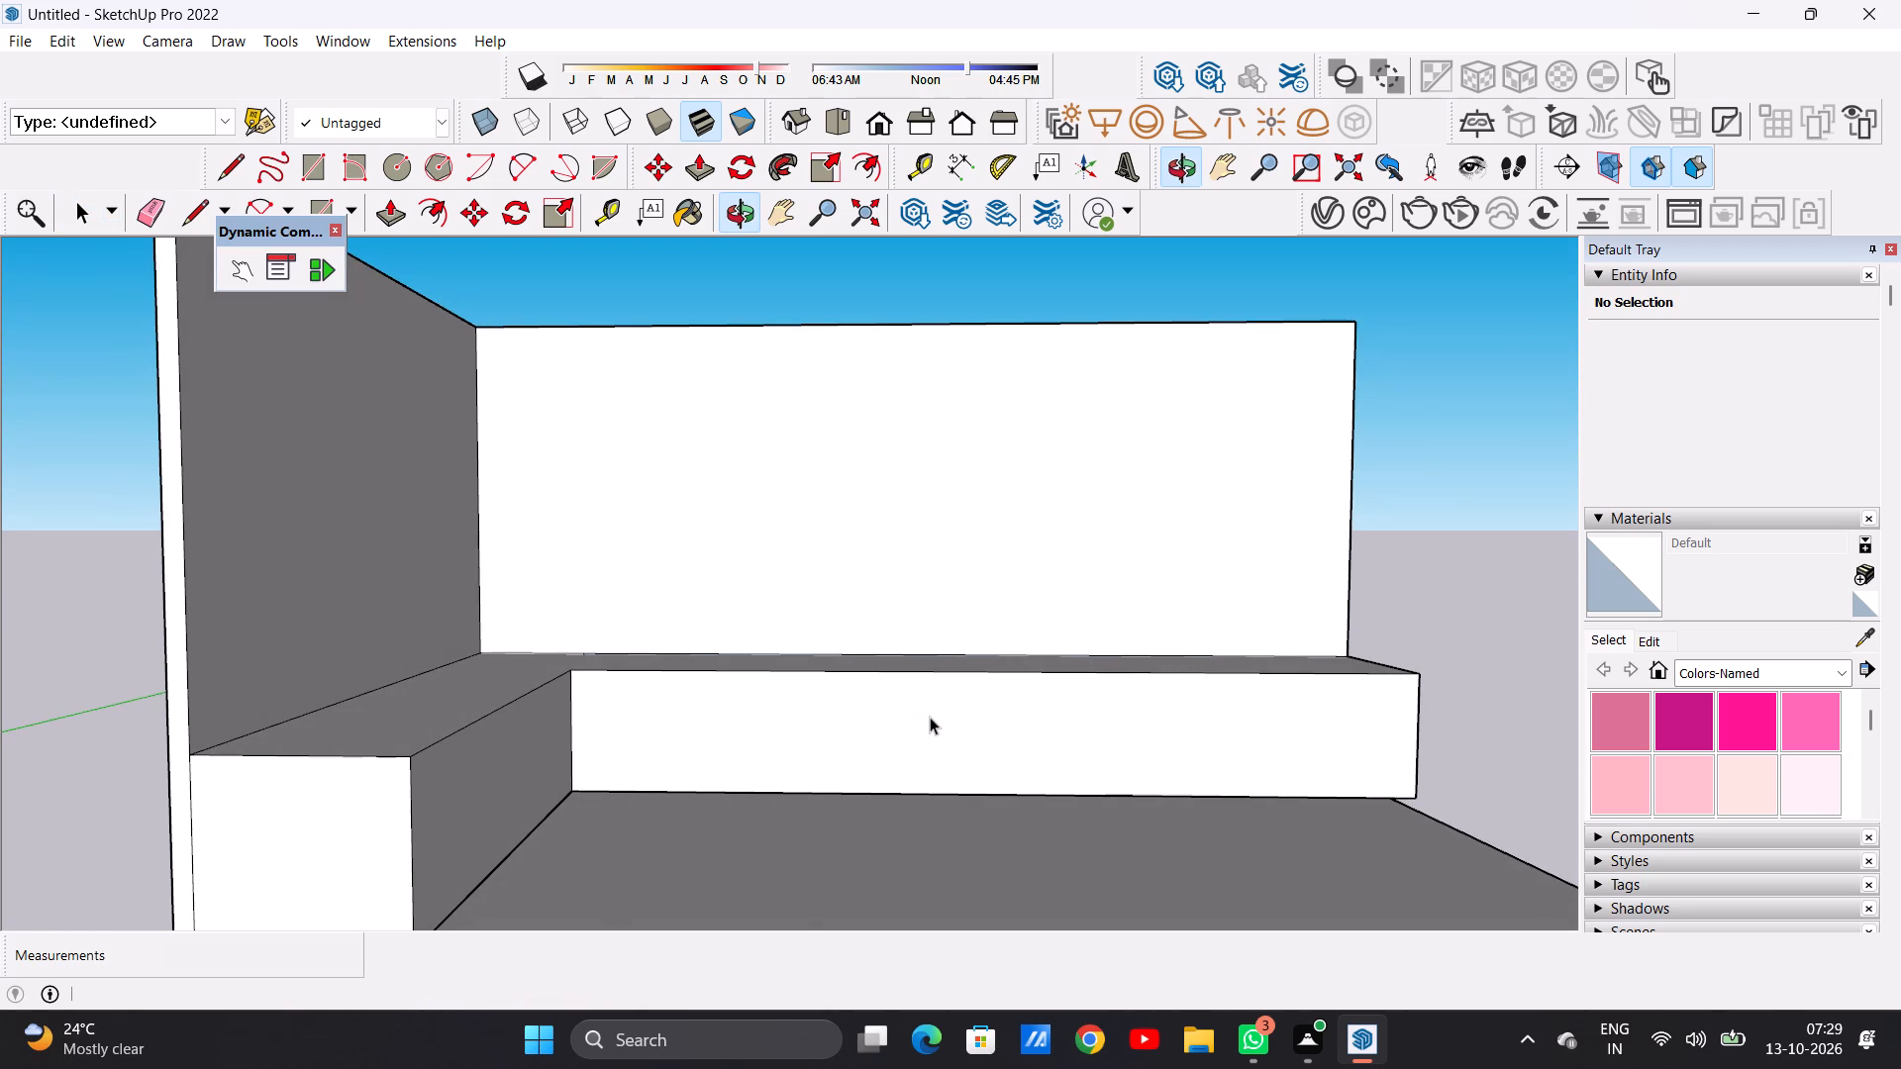
pyautogui.press('l')
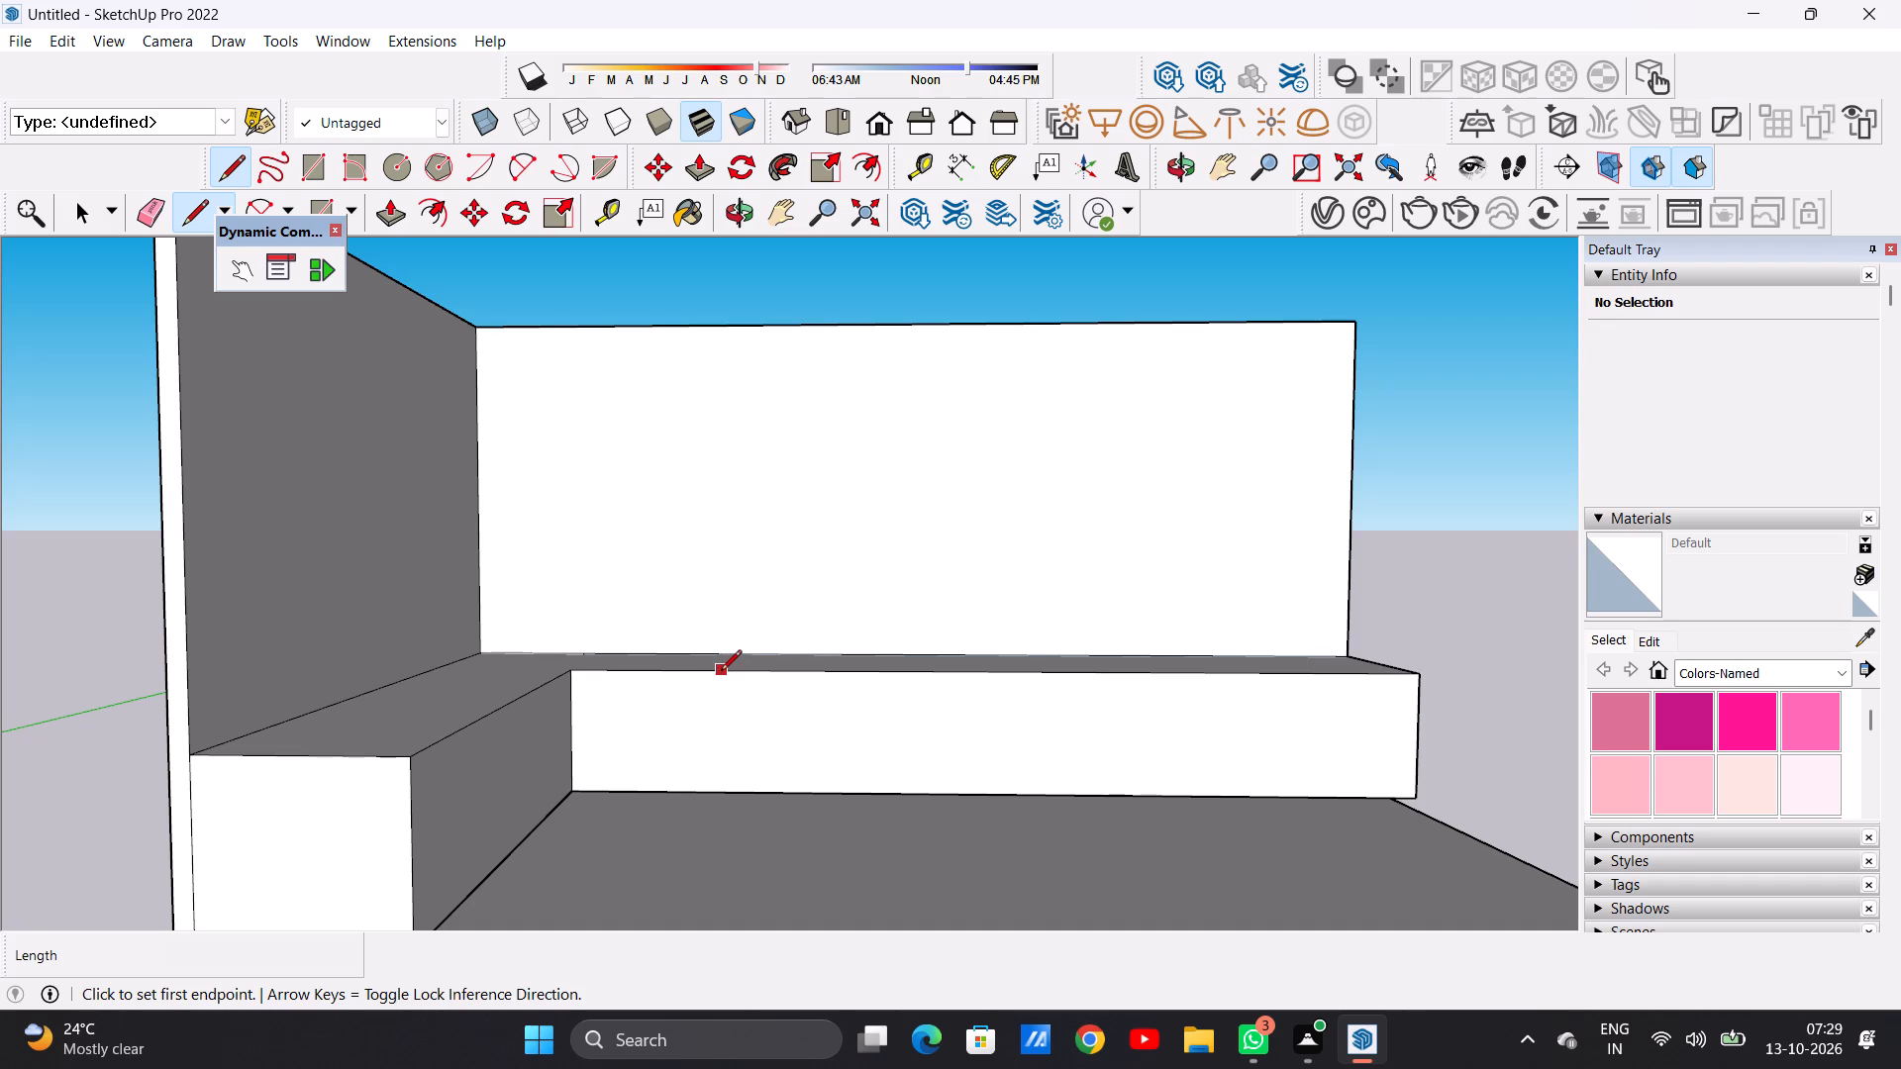
pyautogui.click(721, 672)
pyautogui.click(720, 799)
pyautogui.scroll(8, 744, 800)
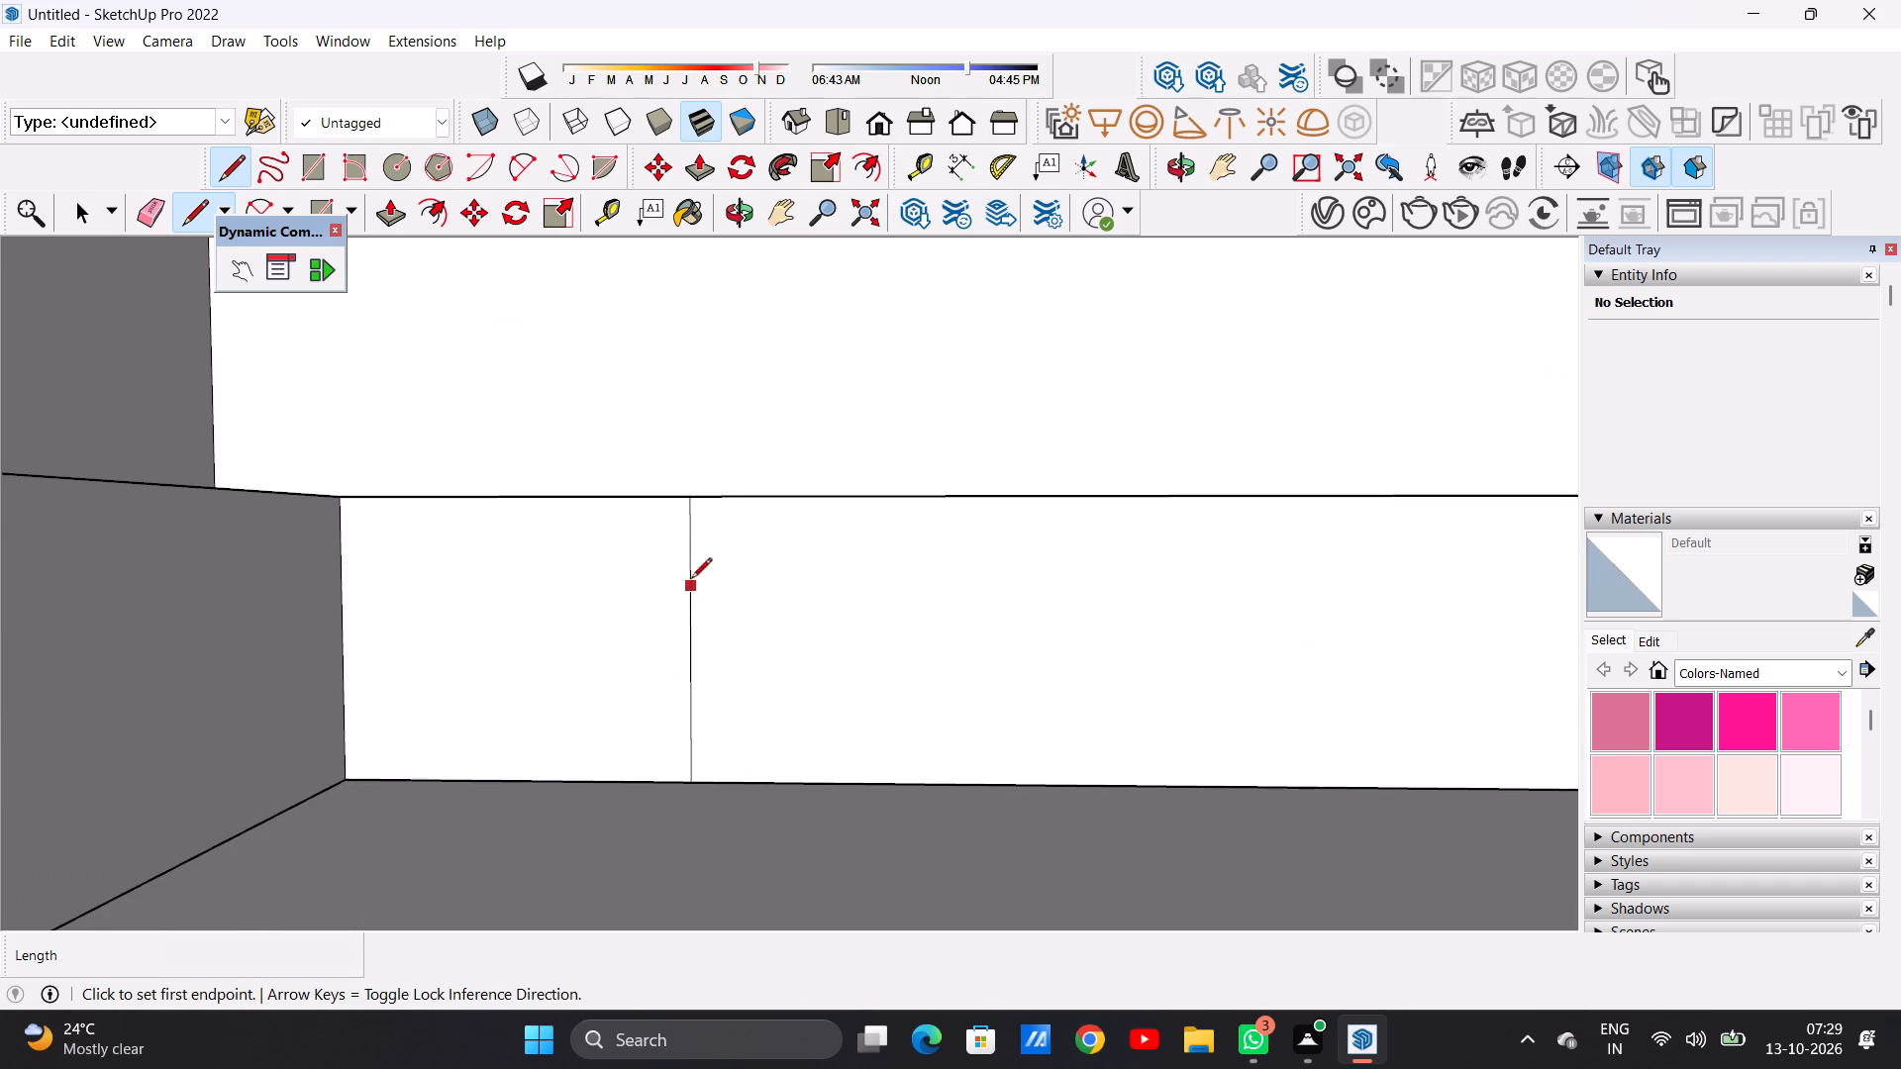
pyautogui.click(705, 499)
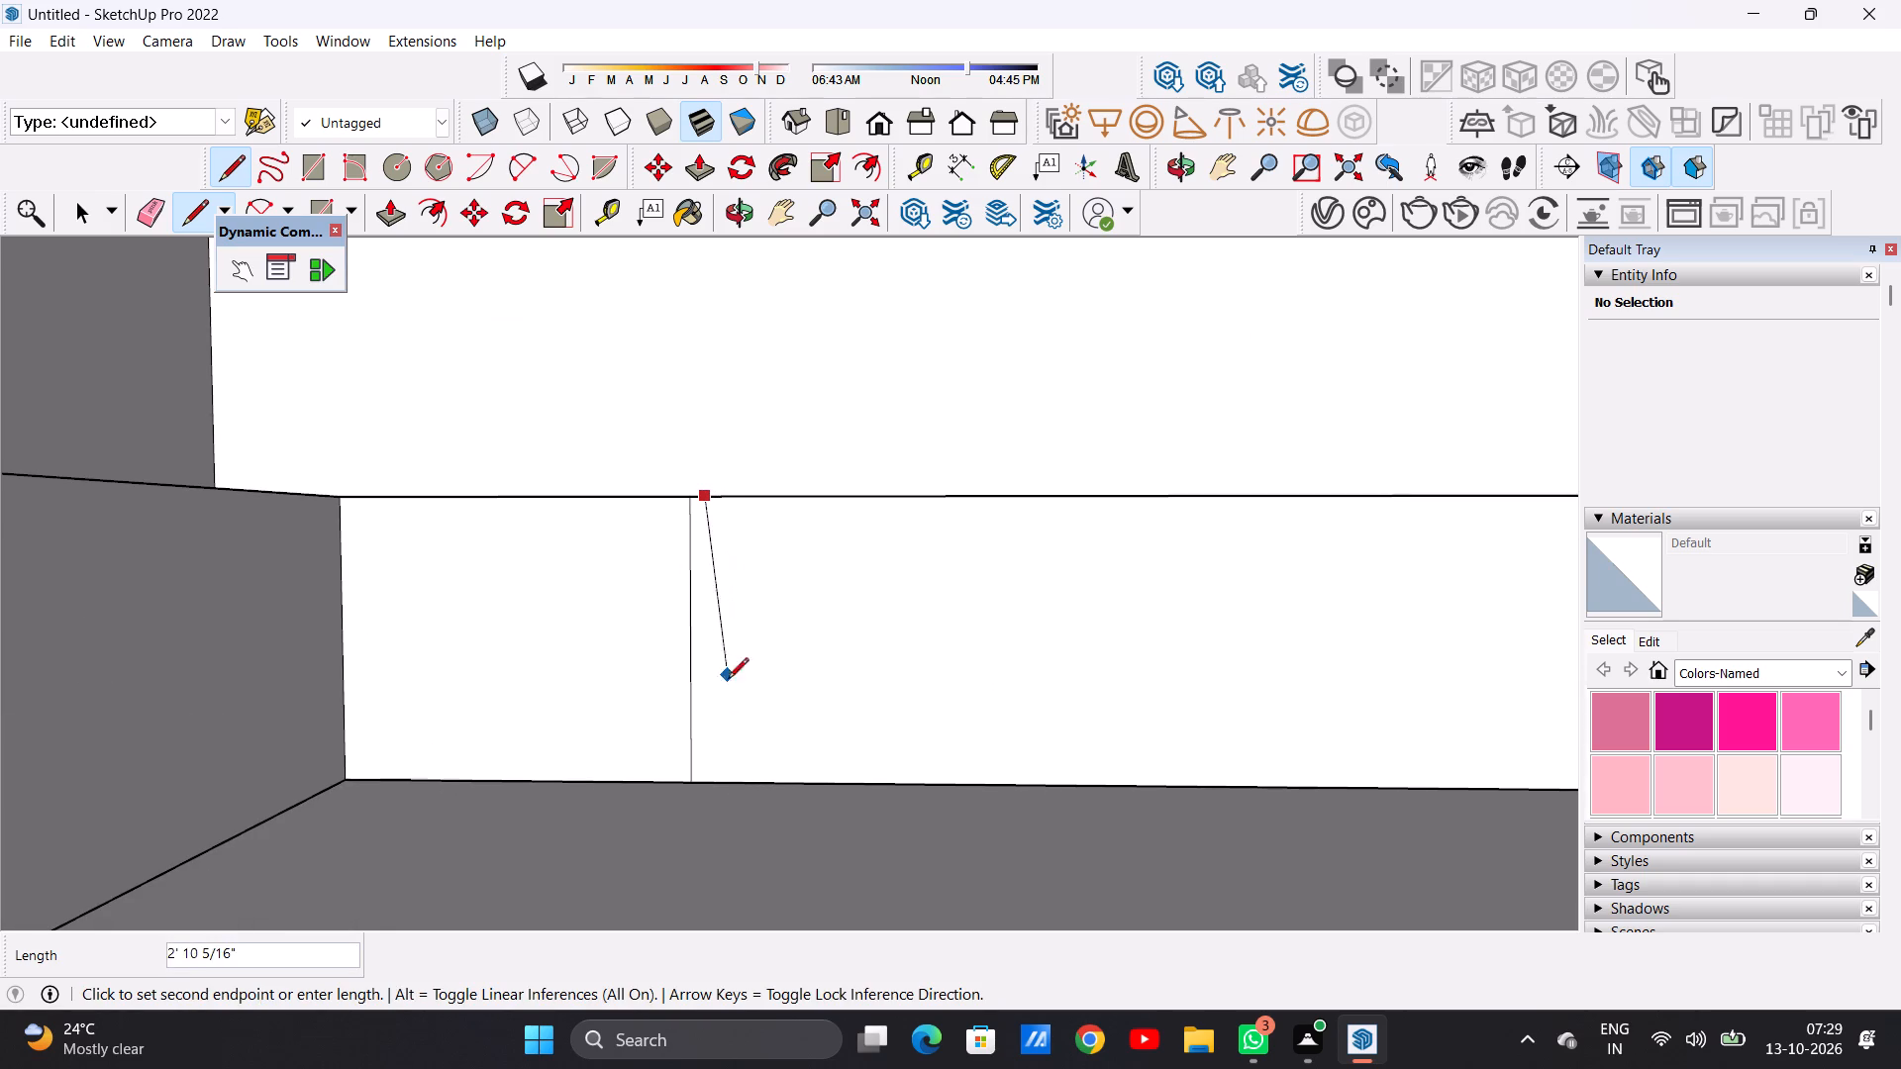
pyautogui.click(706, 777)
pyautogui.scroll(-7, 611, 773)
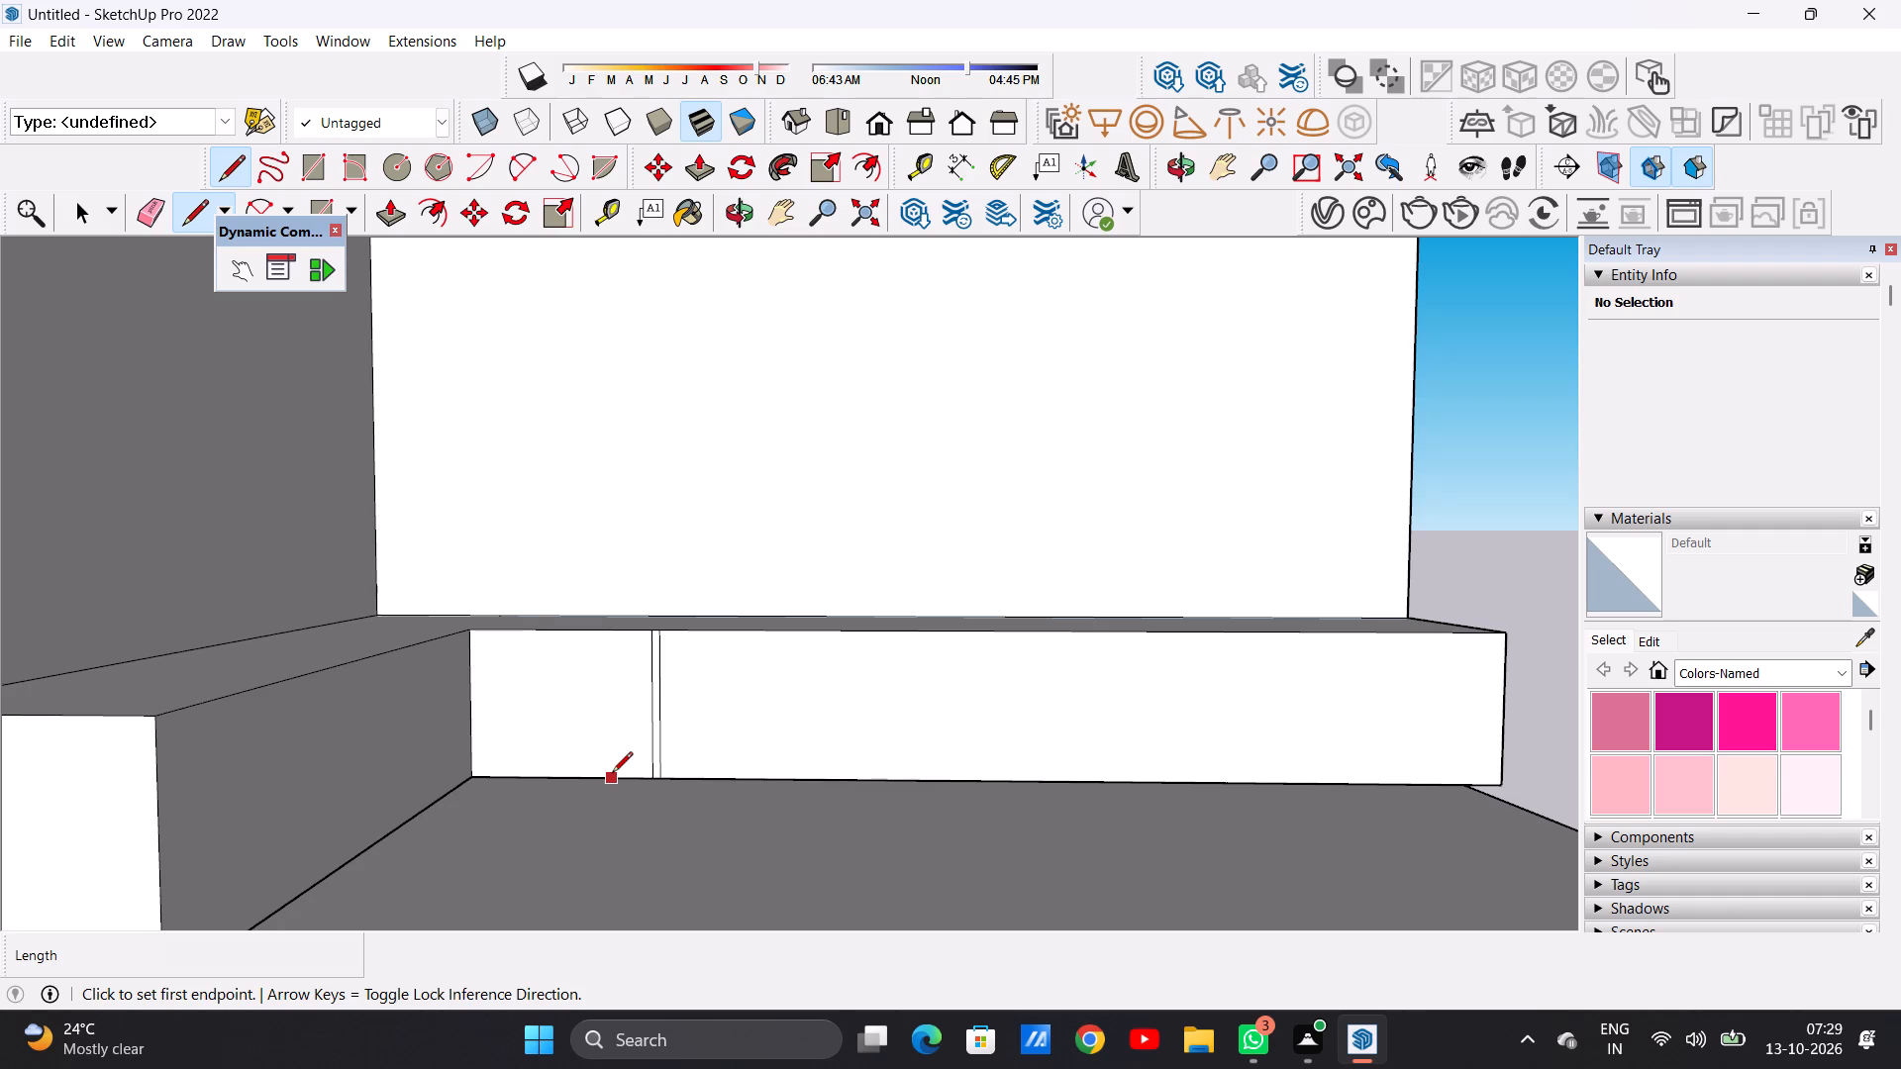
pyautogui.press('space')
# Copy the vertical strip on the long wall's counter front about 5' 2 5/8" along, away from the inner corner.
pyautogui.scroll(7, 652, 785)
pyautogui.doubleClick(663, 750)
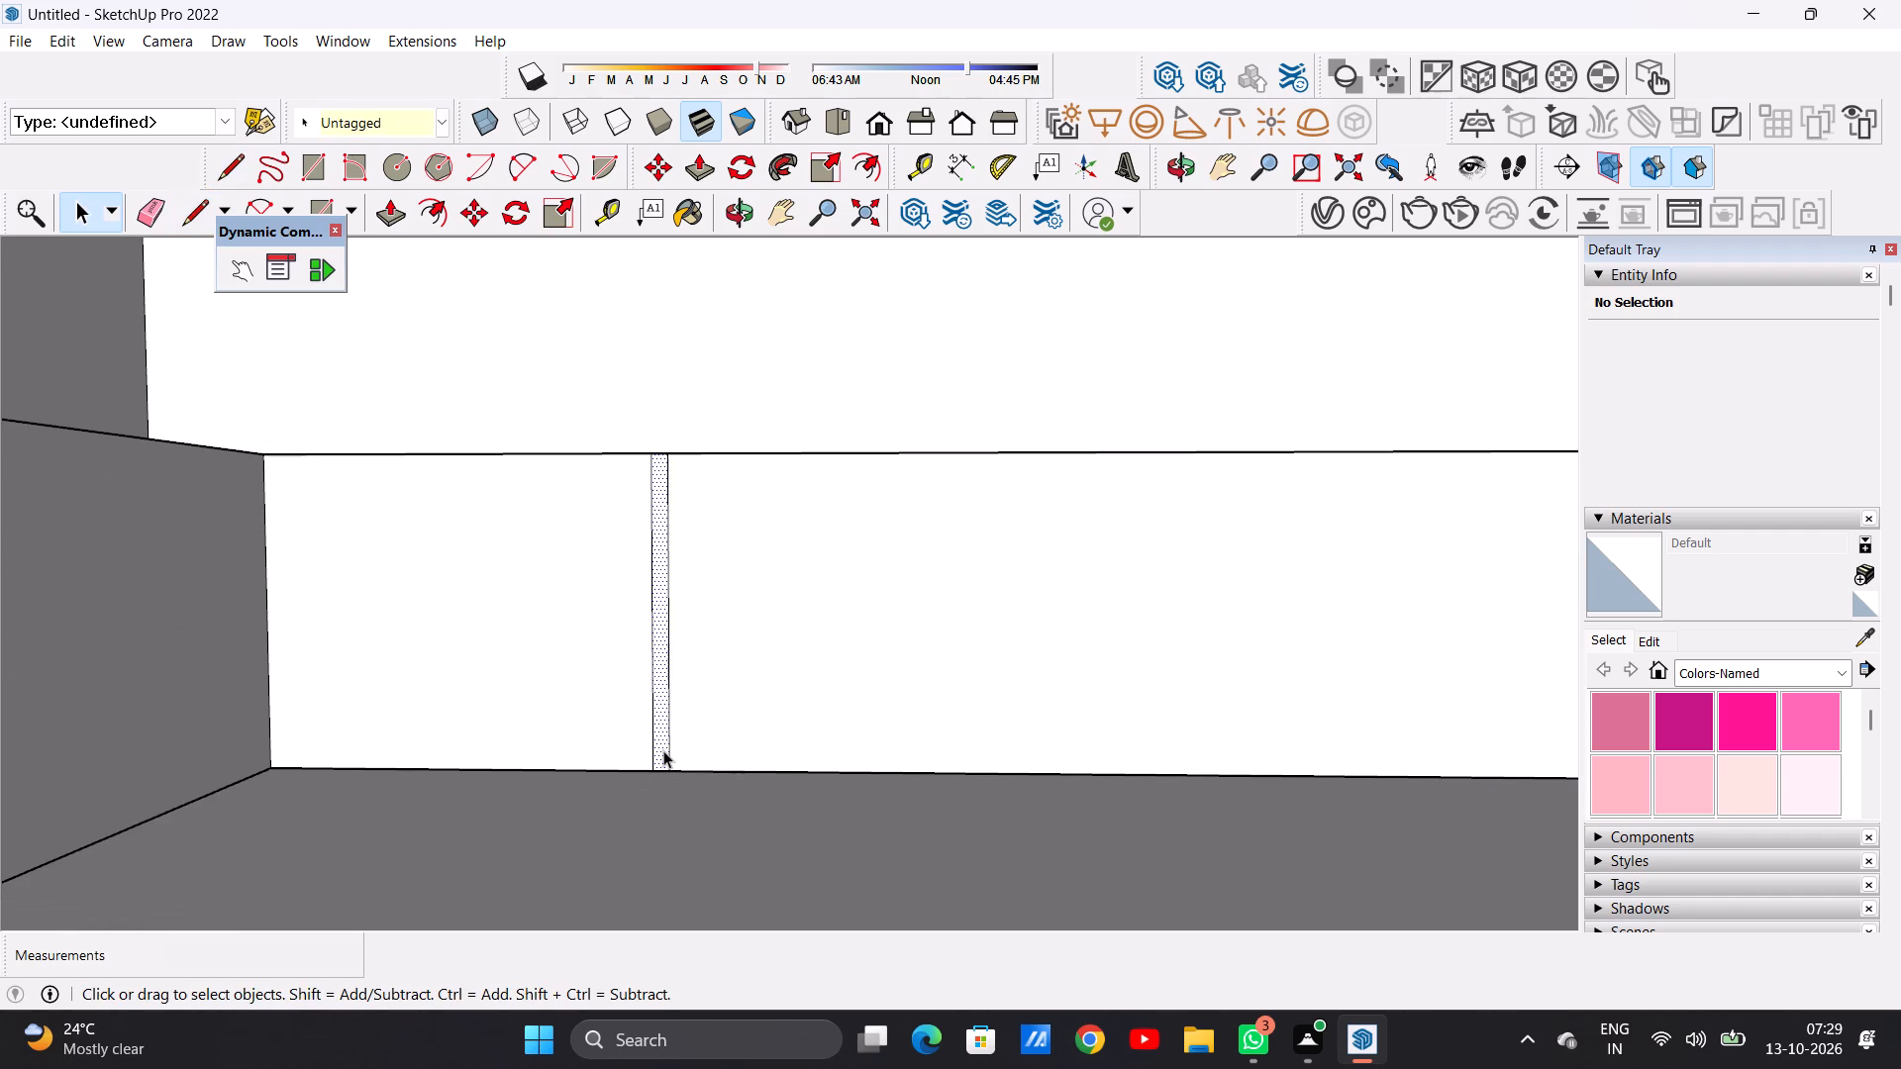
pyautogui.press('m')
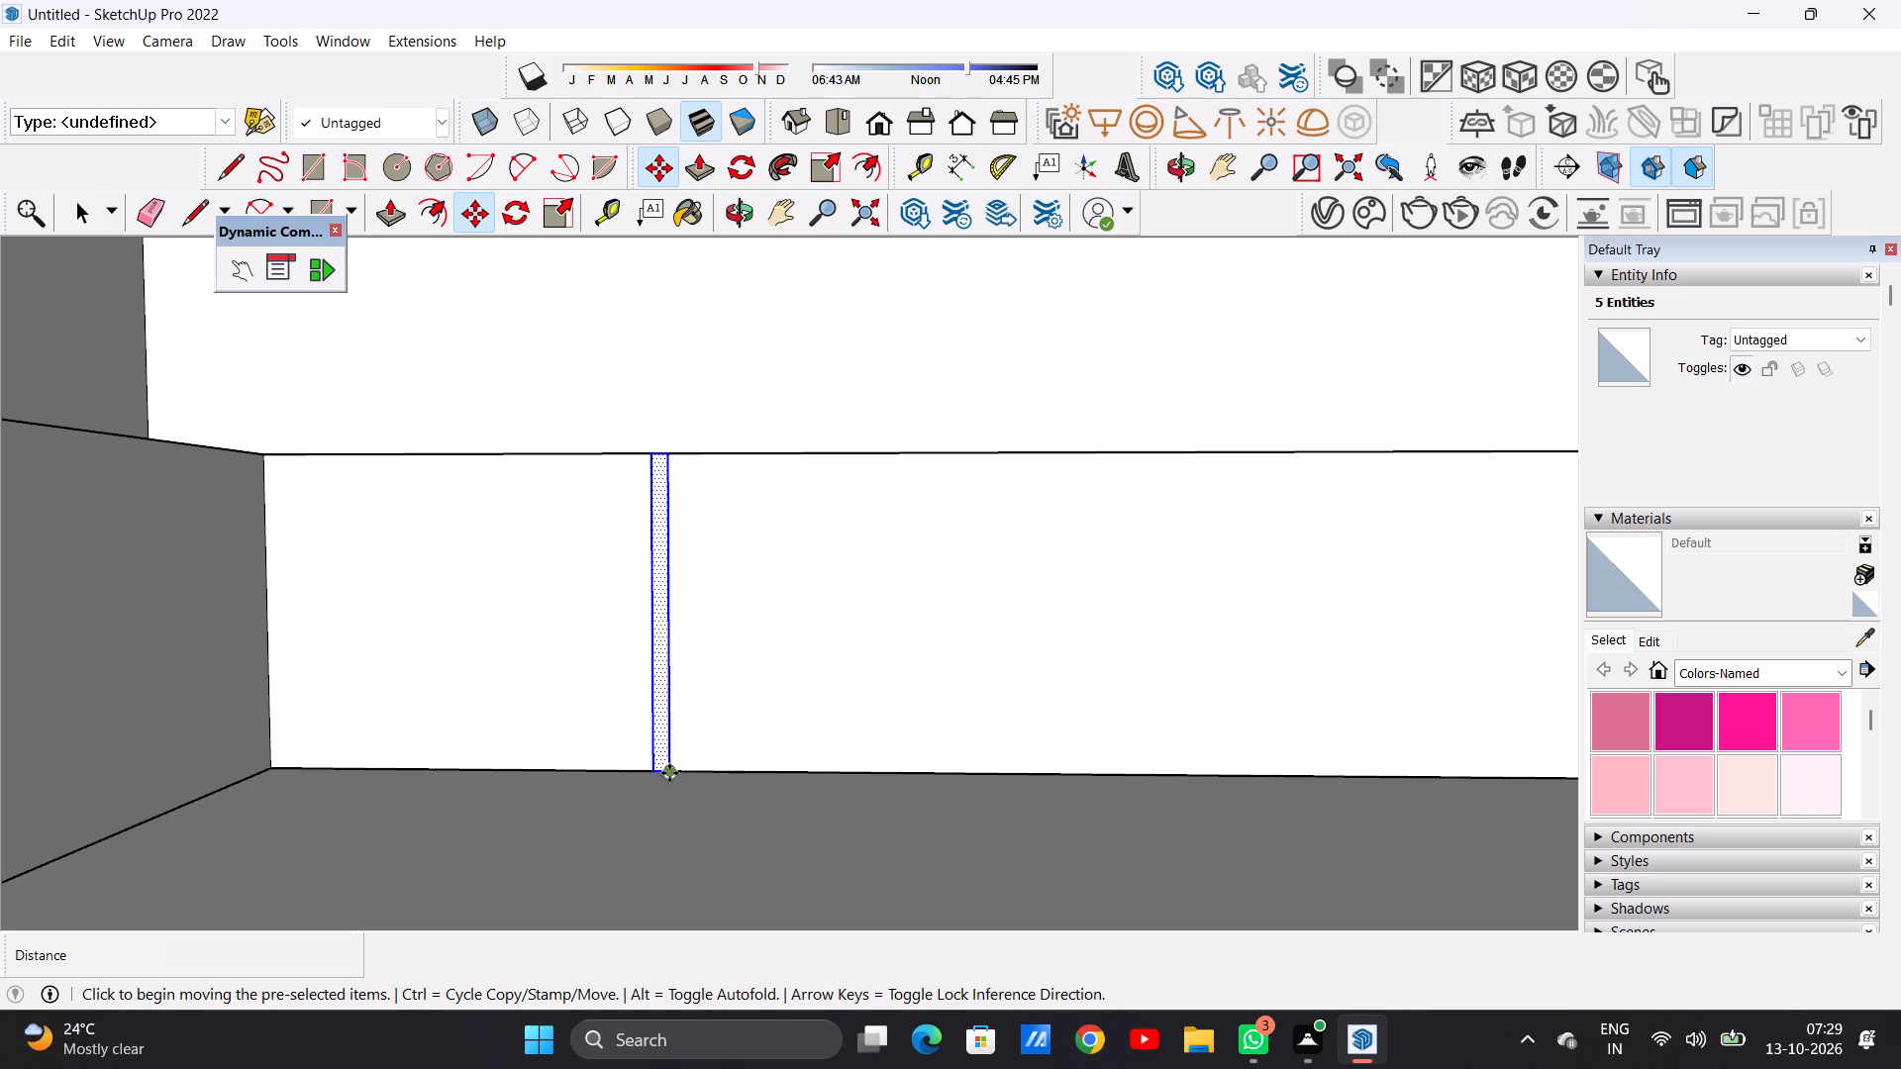
pyautogui.click(669, 773)
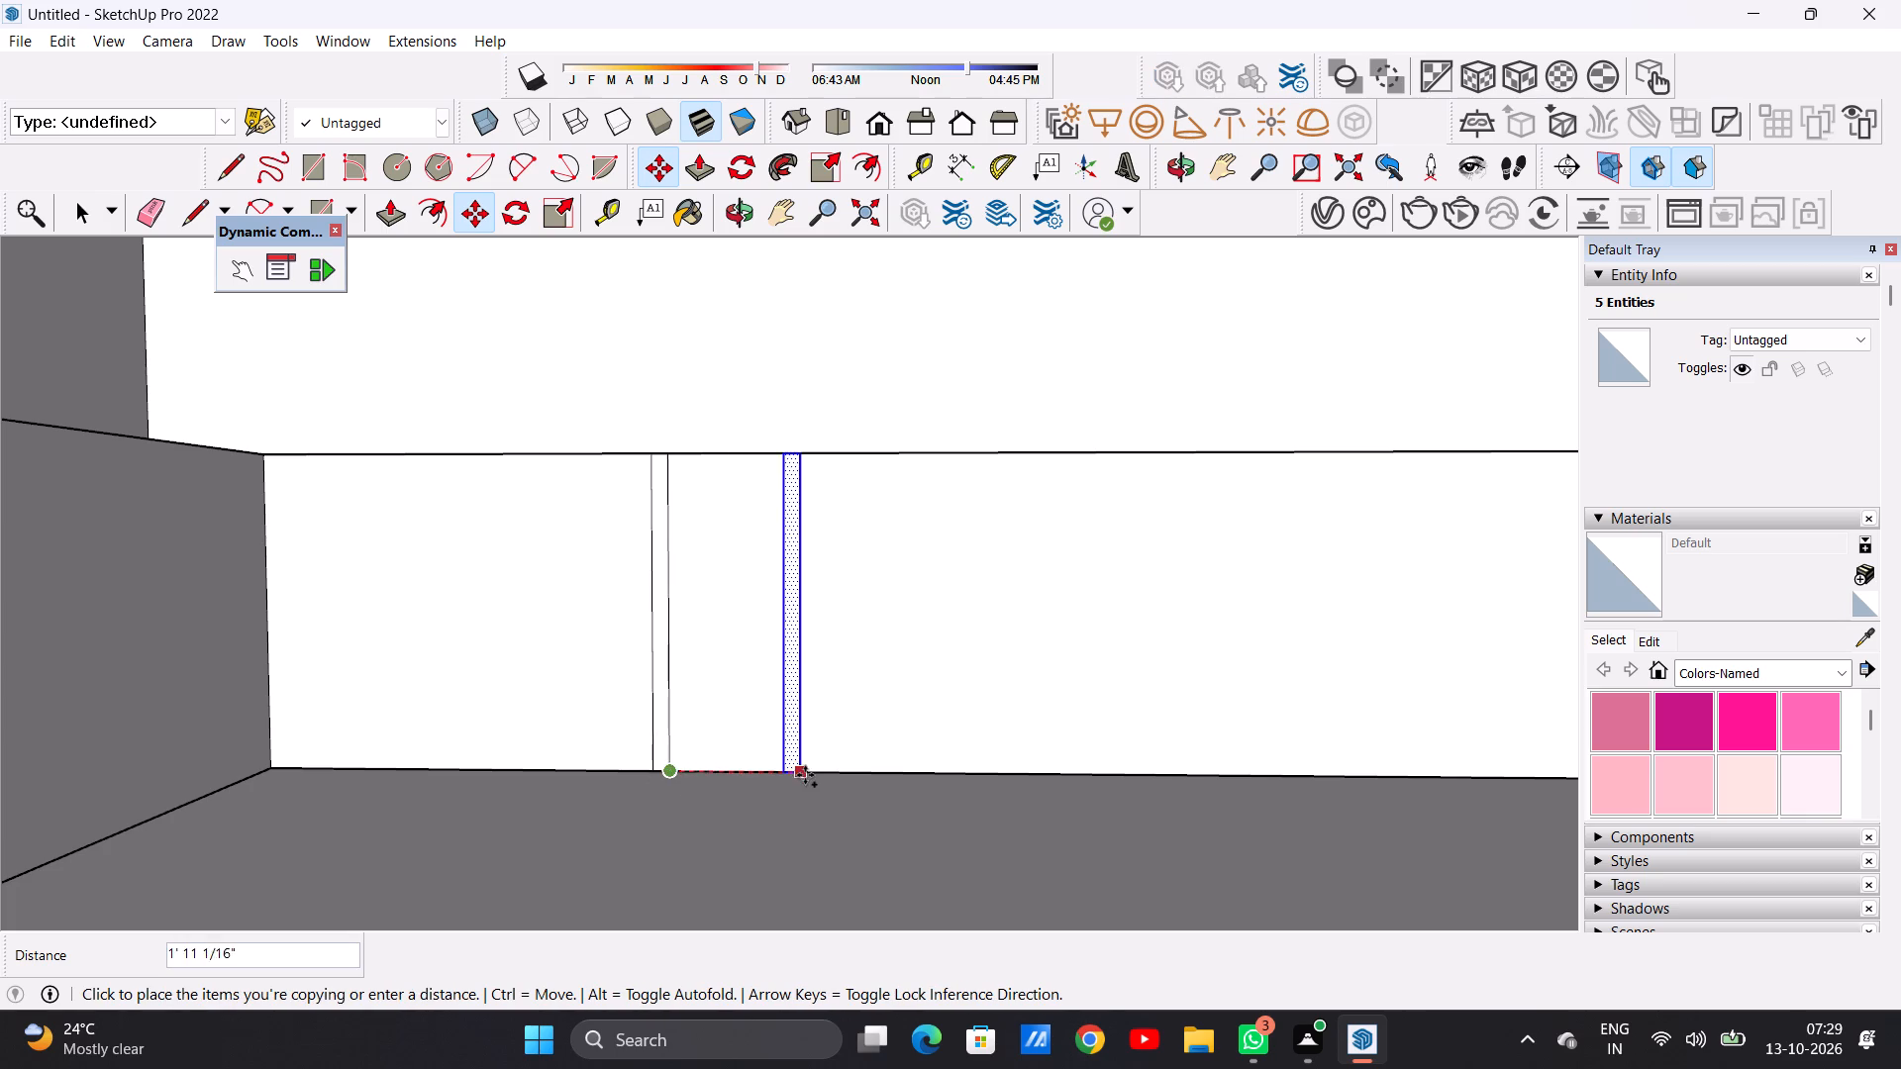
pyautogui.scroll(-10, 731, 773)
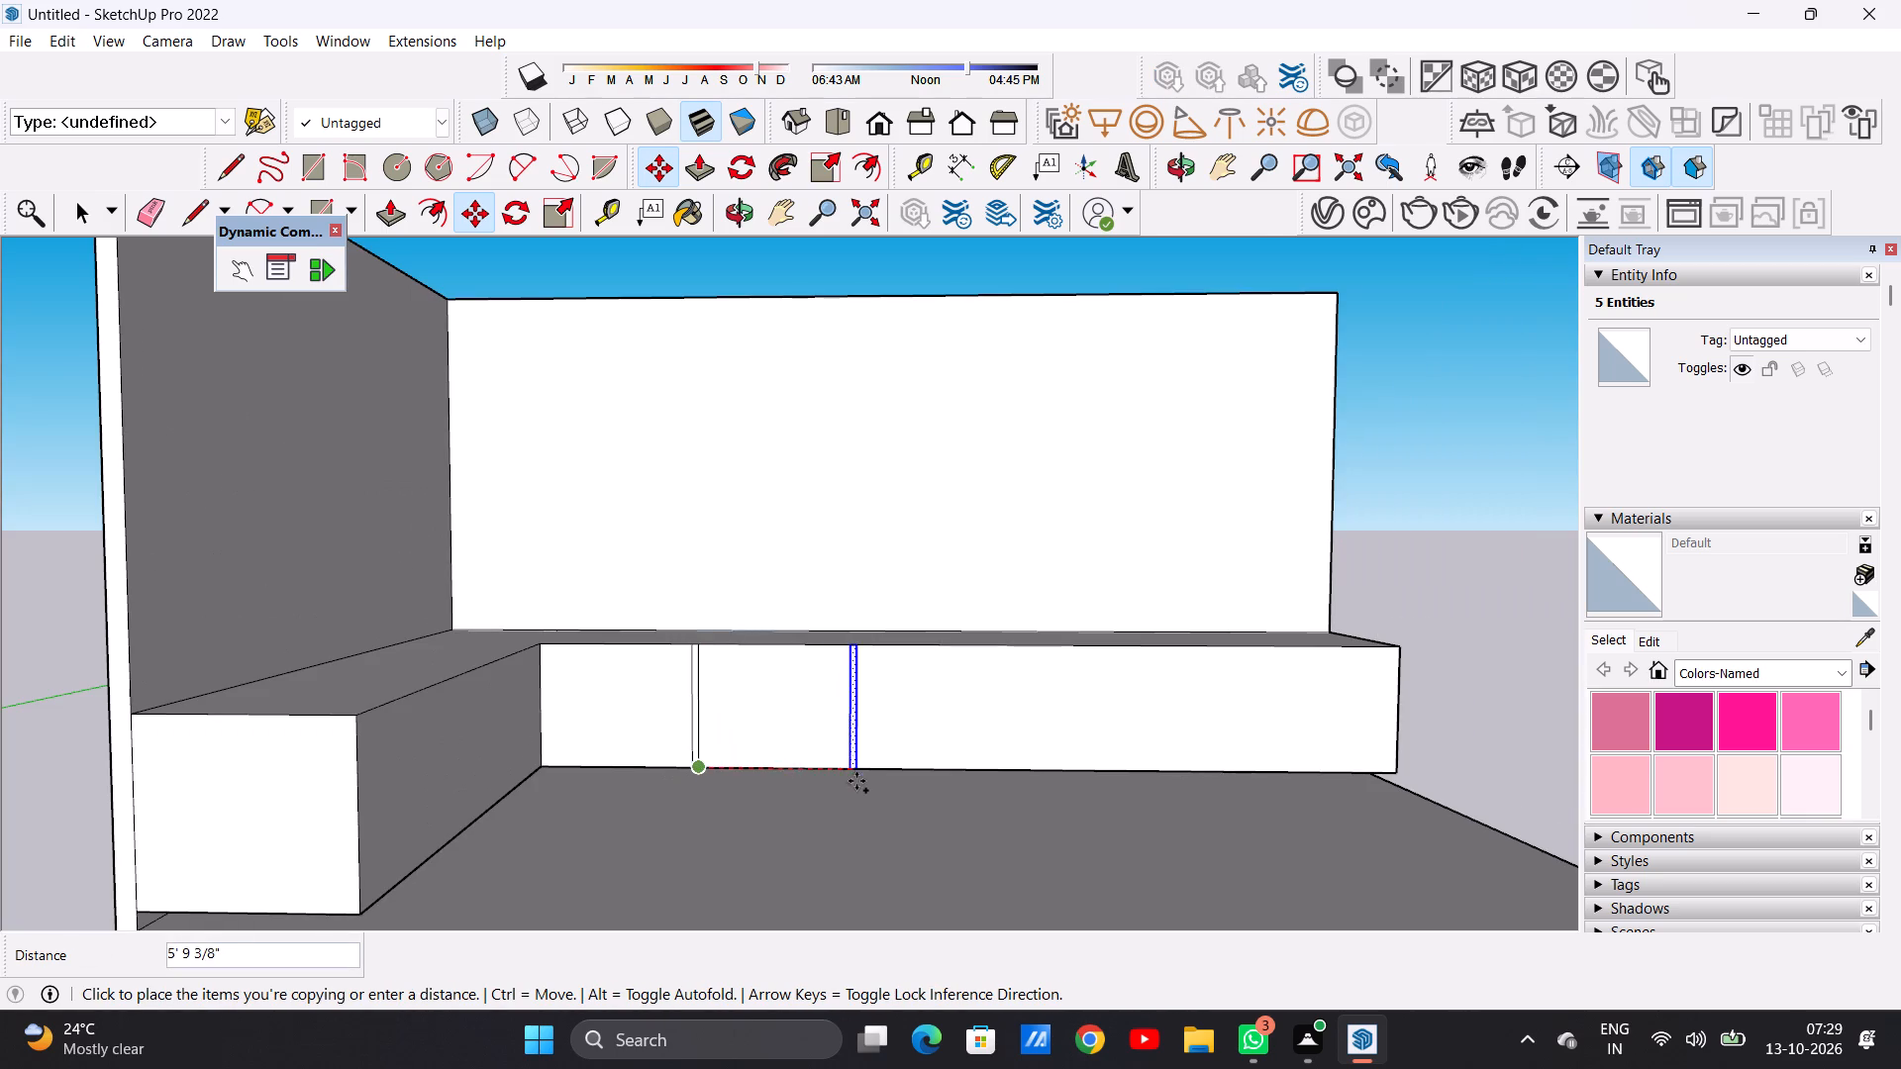
pyautogui.scroll(5, 856, 781)
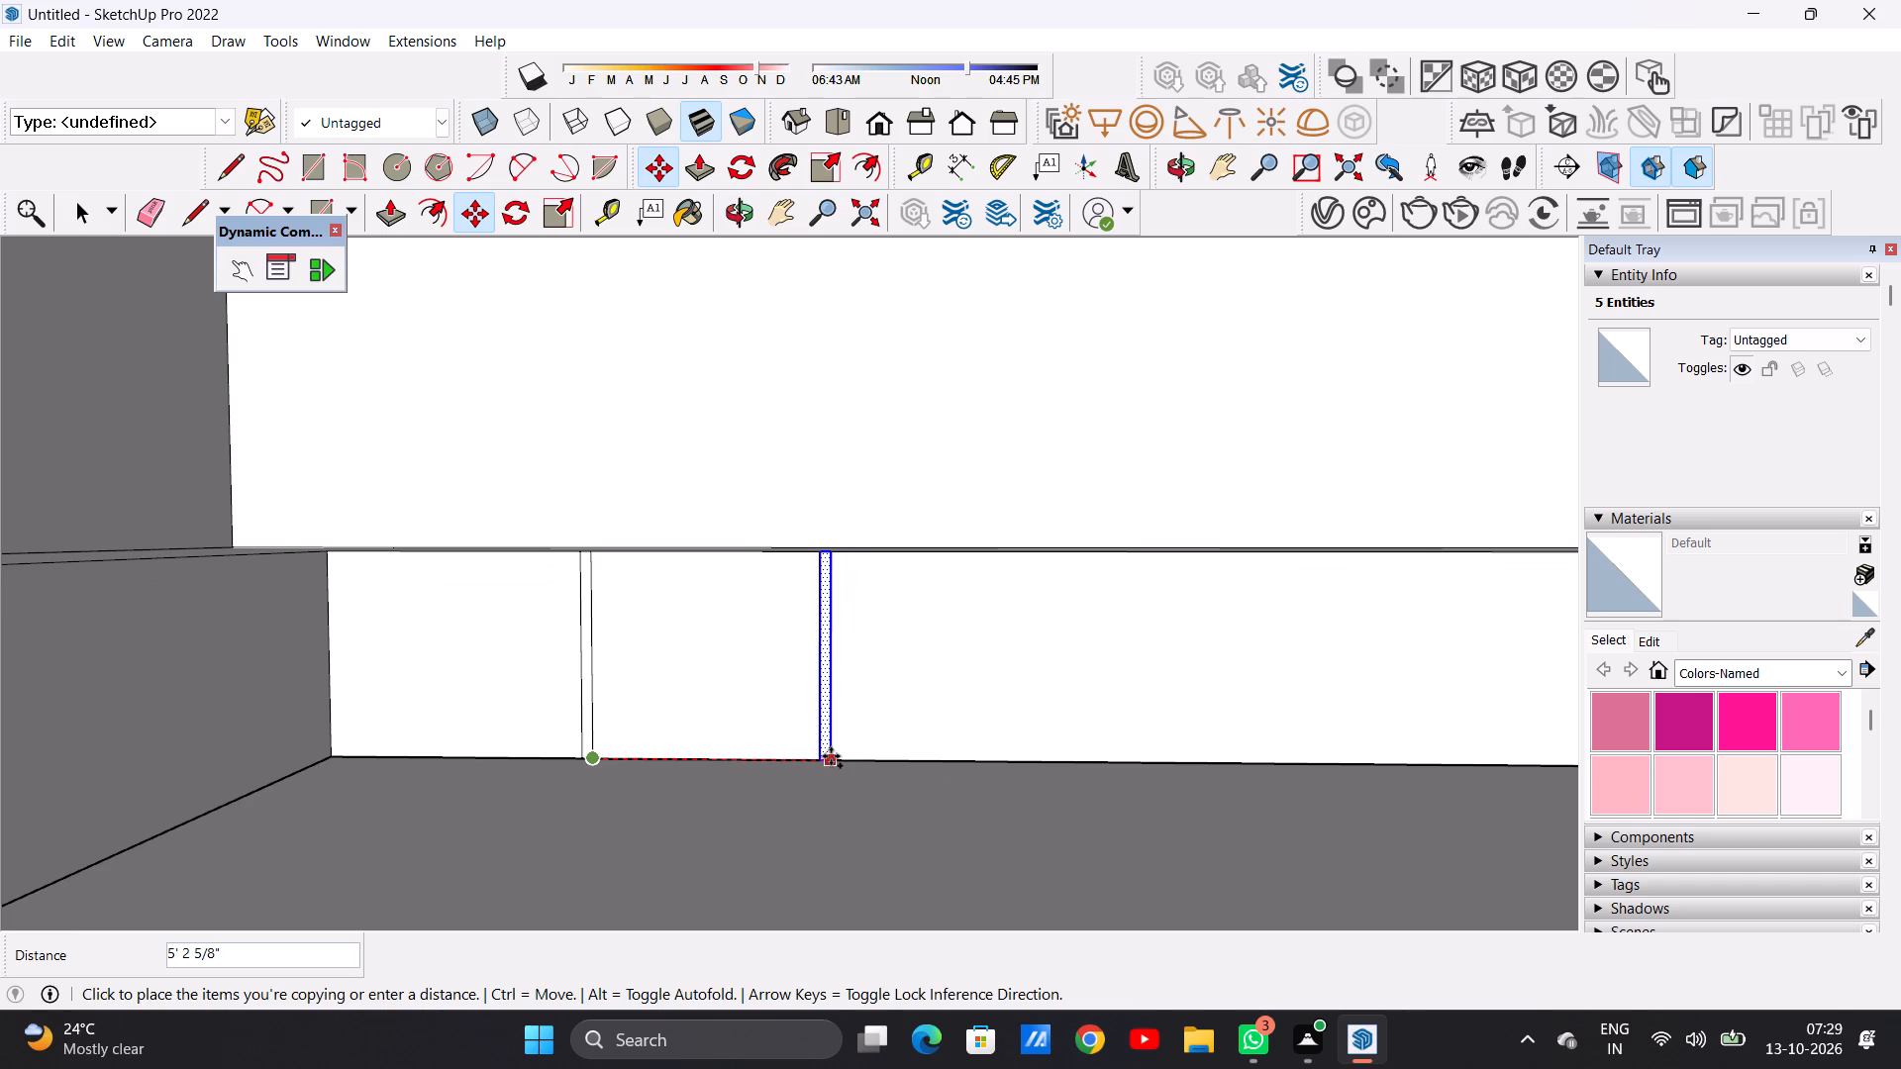
pyautogui.click(831, 756)
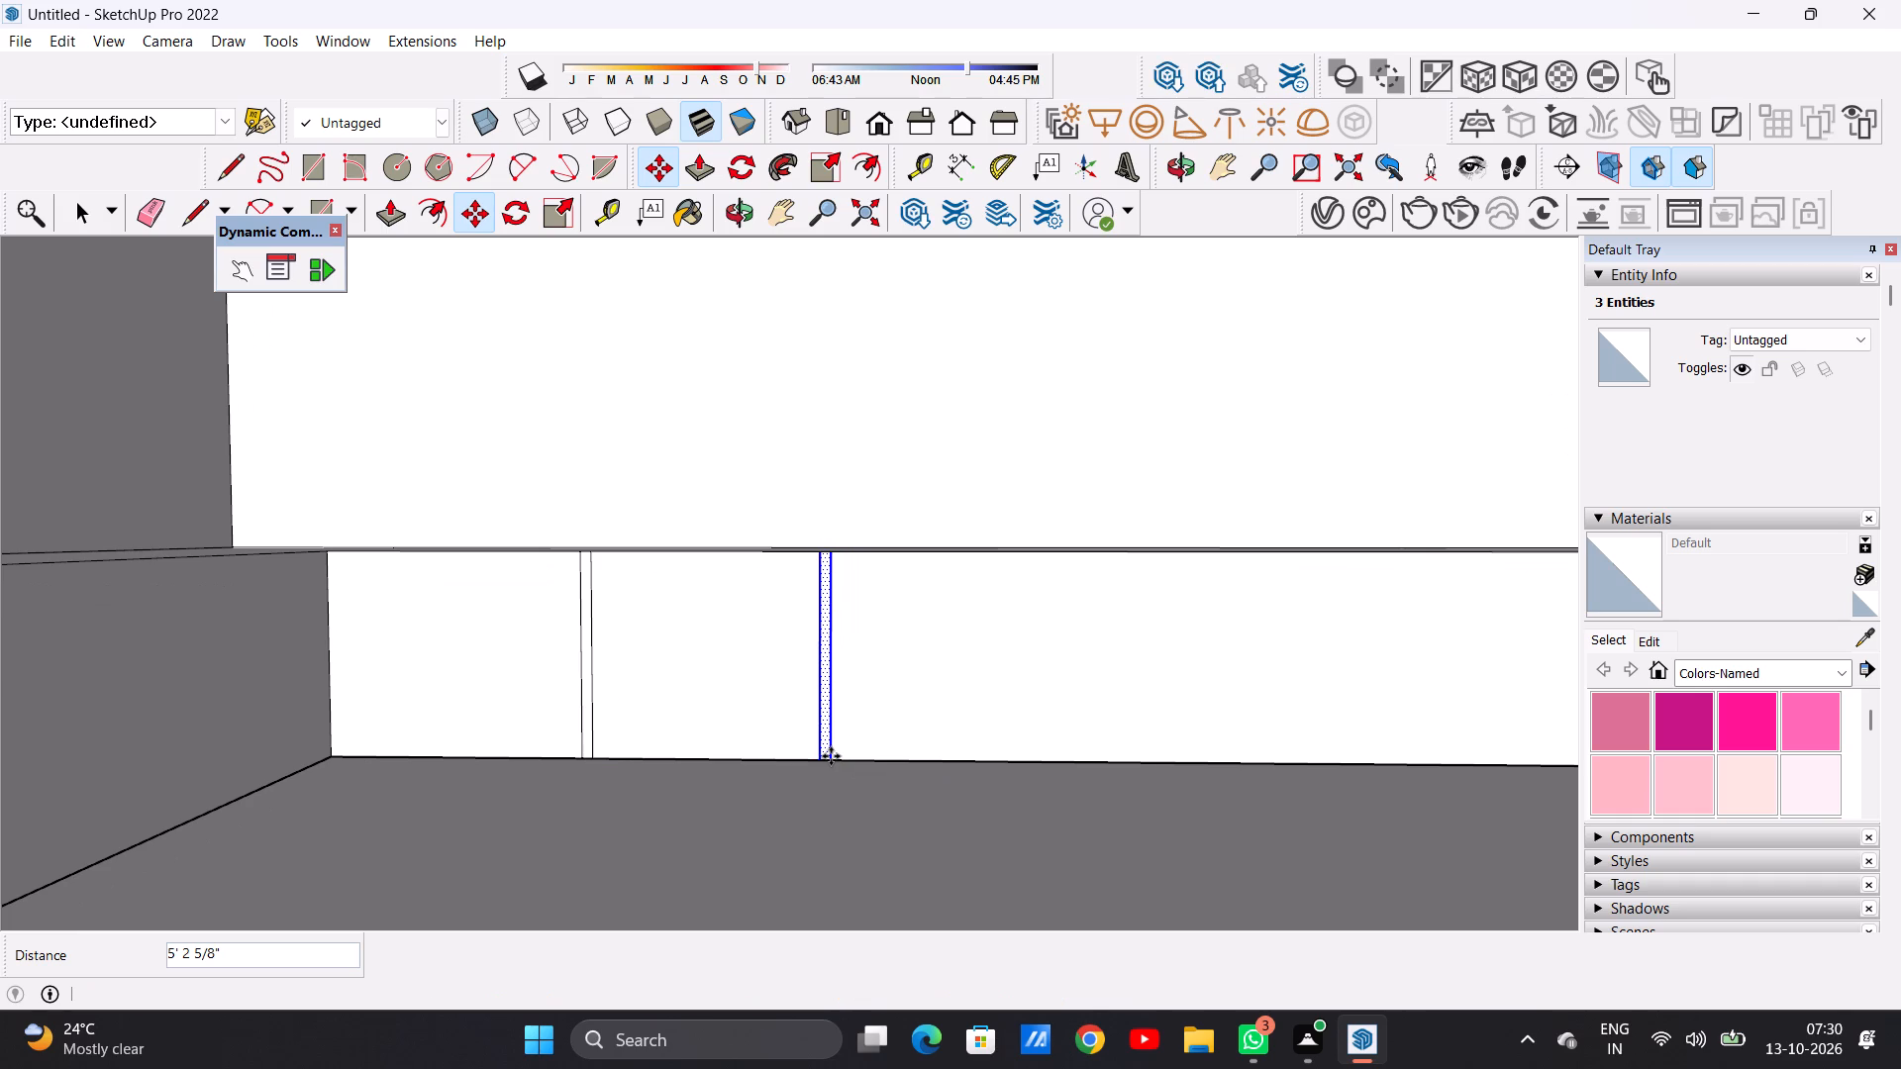
# Add two more copies of the vertical strip along the counter front, offset about 5' 10 9/16" and then about 4' 8".
pyautogui.click(831, 756)
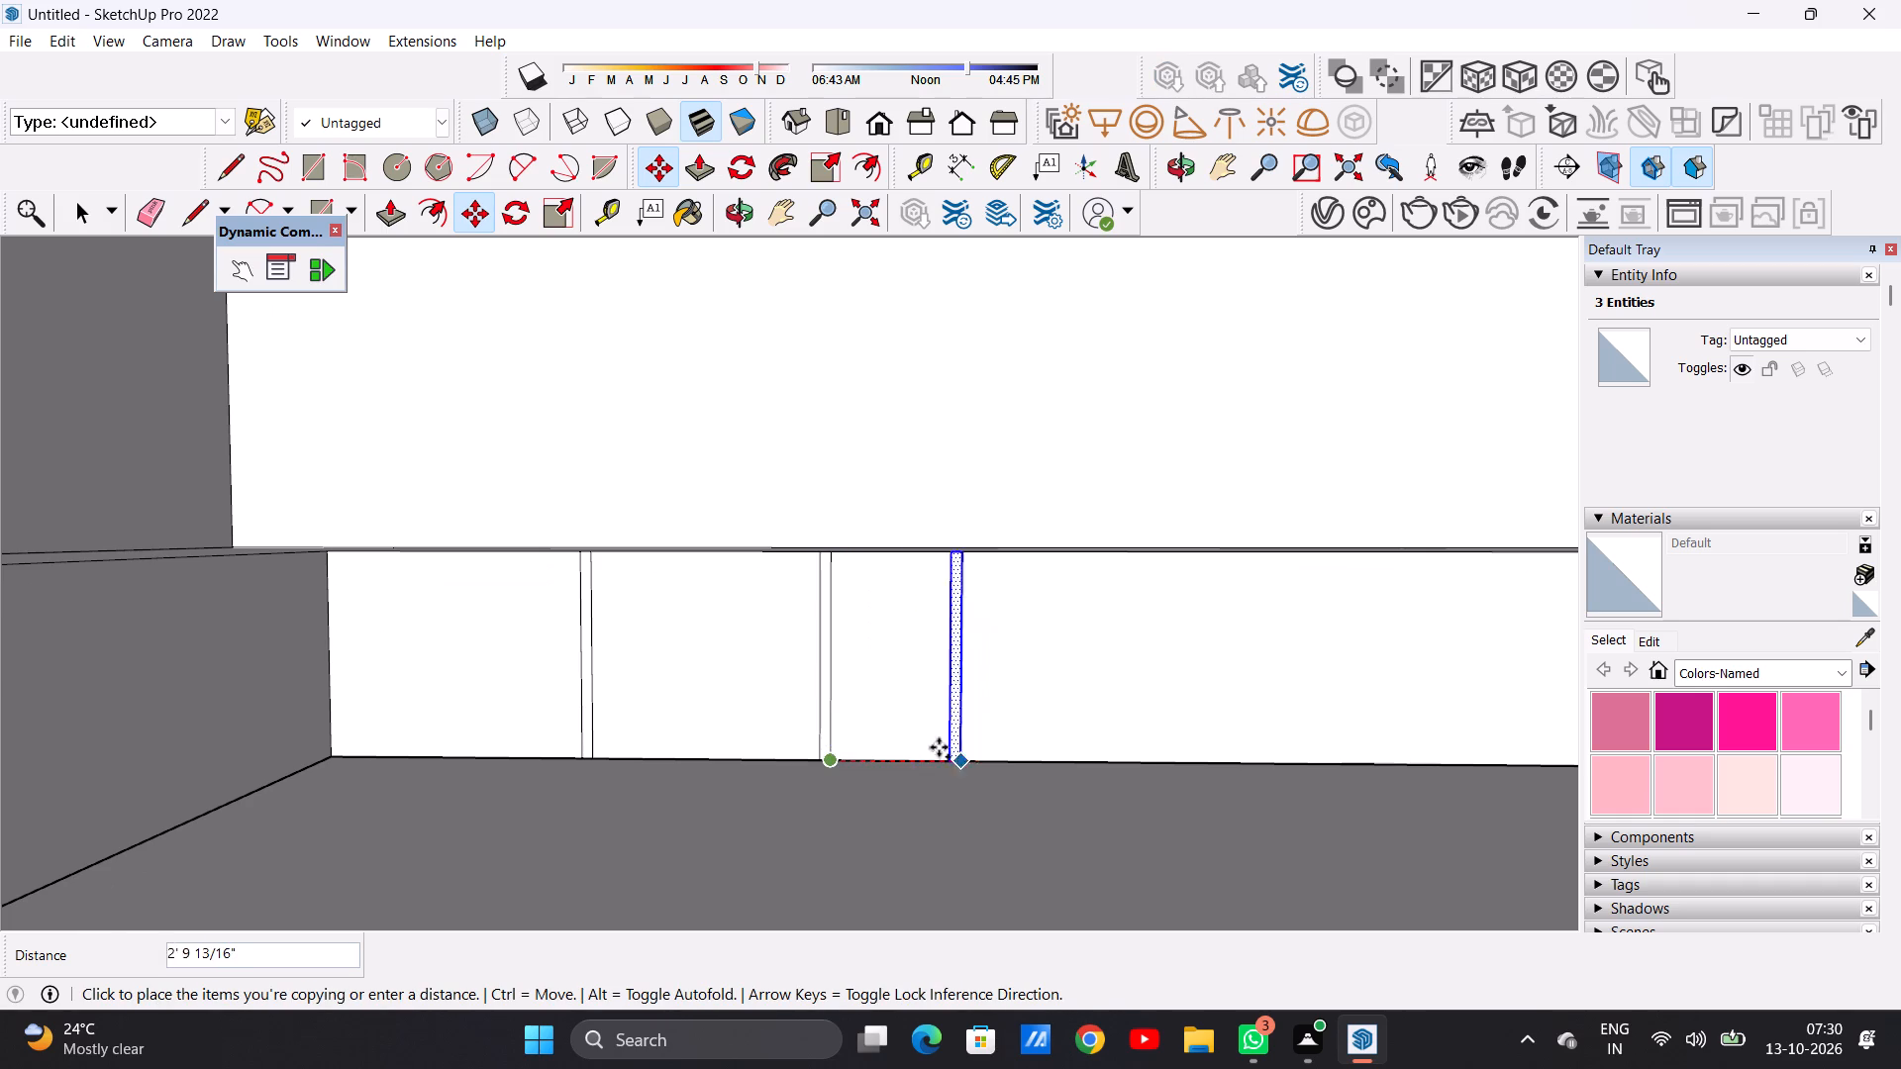
pyautogui.scroll(-6, 875, 740)
pyautogui.scroll(4, 1058, 741)
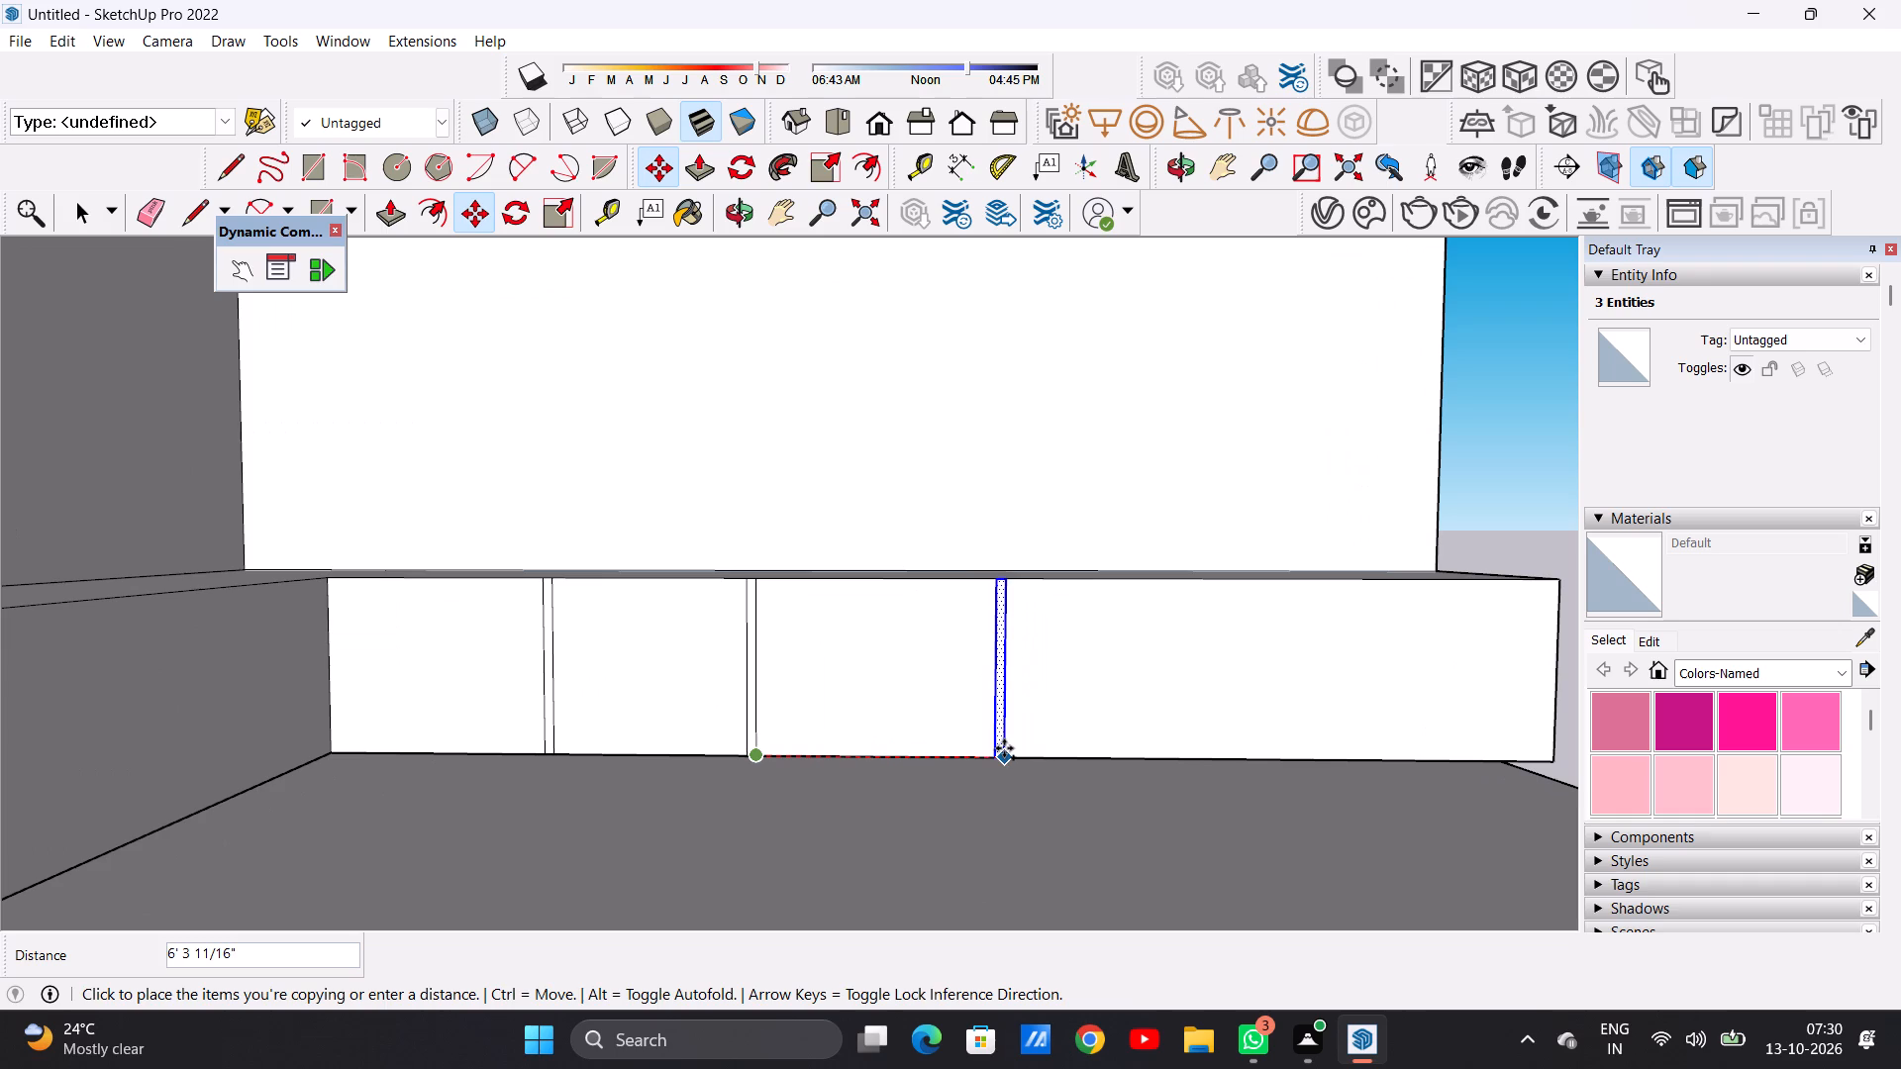
pyautogui.click(987, 748)
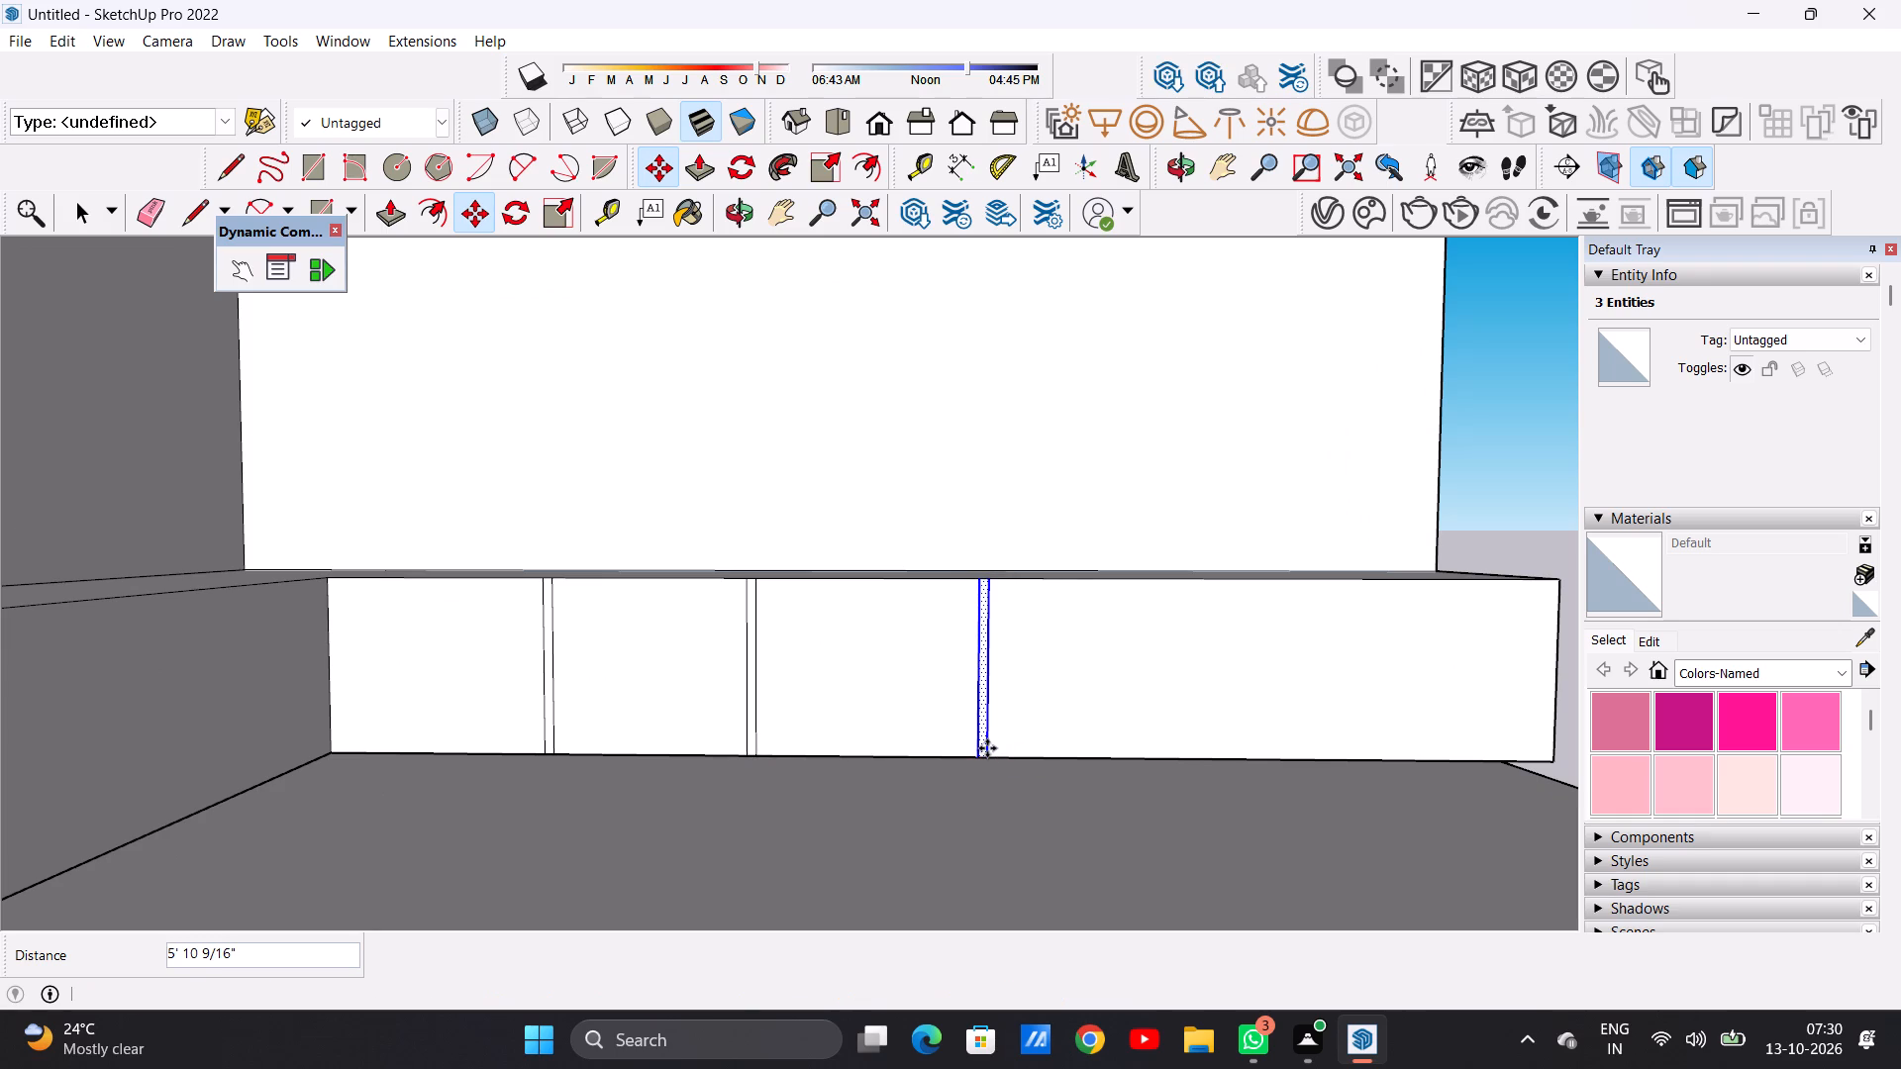
pyautogui.click(987, 748)
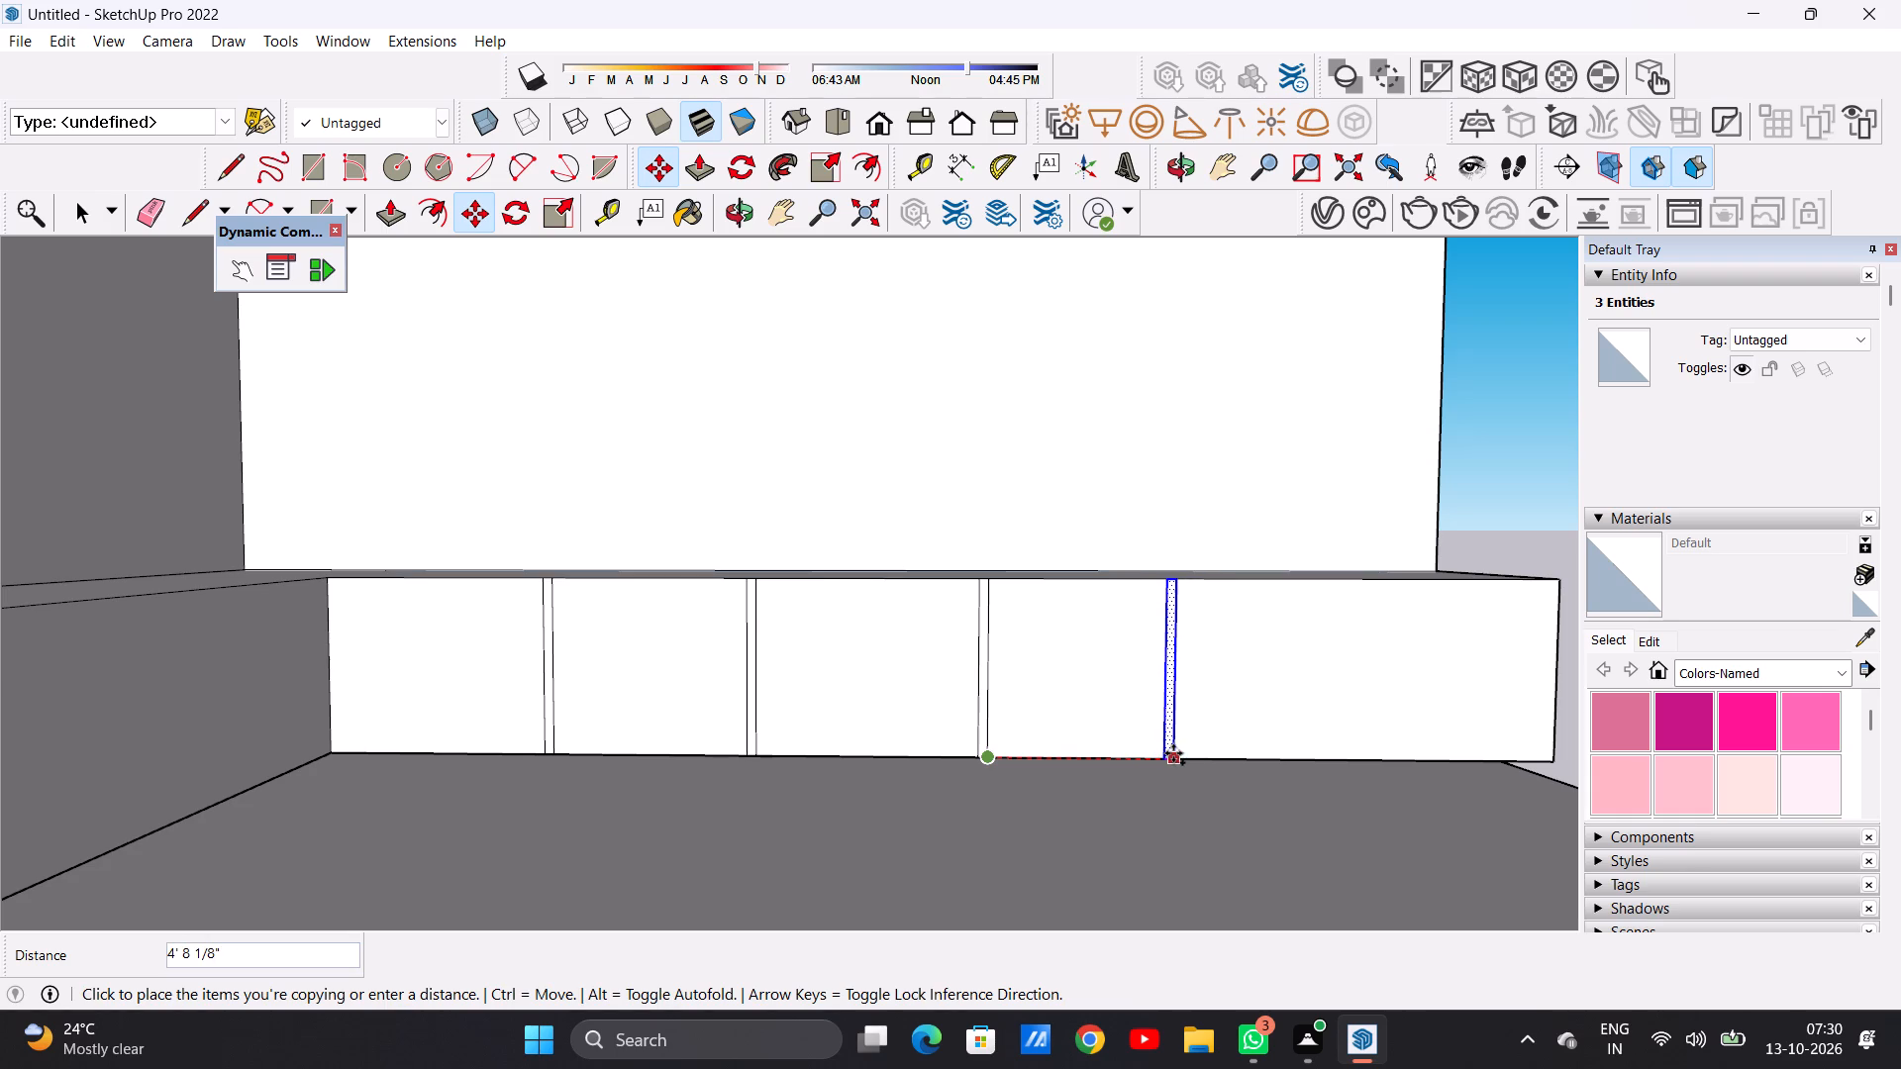
pyautogui.click(1177, 752)
pyautogui.press('space')
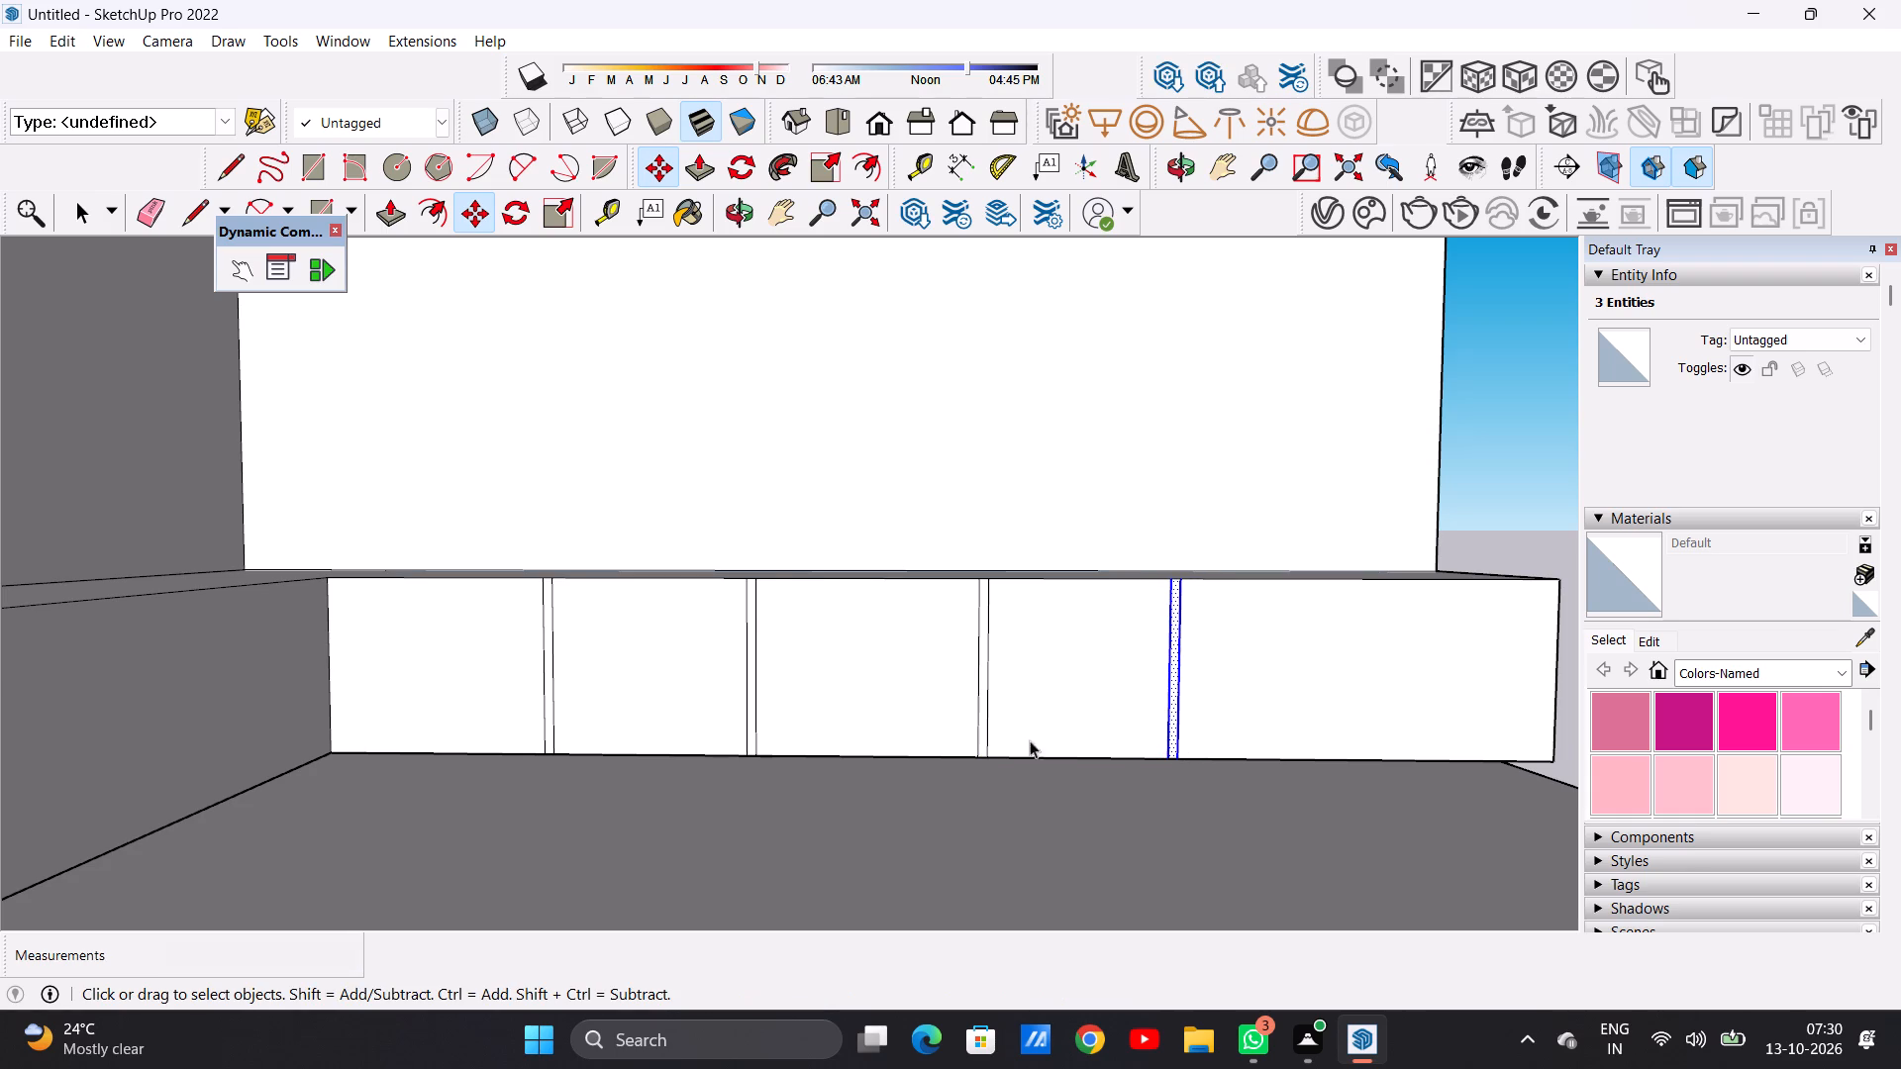
pyautogui.scroll(-4, 912, 730)
pyautogui.click(1415, 549)
# Draw a horizontal line about 9' 3 5/16" long across the upper part of the end bay, from the last strip to the counter's outer edge.
pyautogui.scroll(2, 1368, 679)
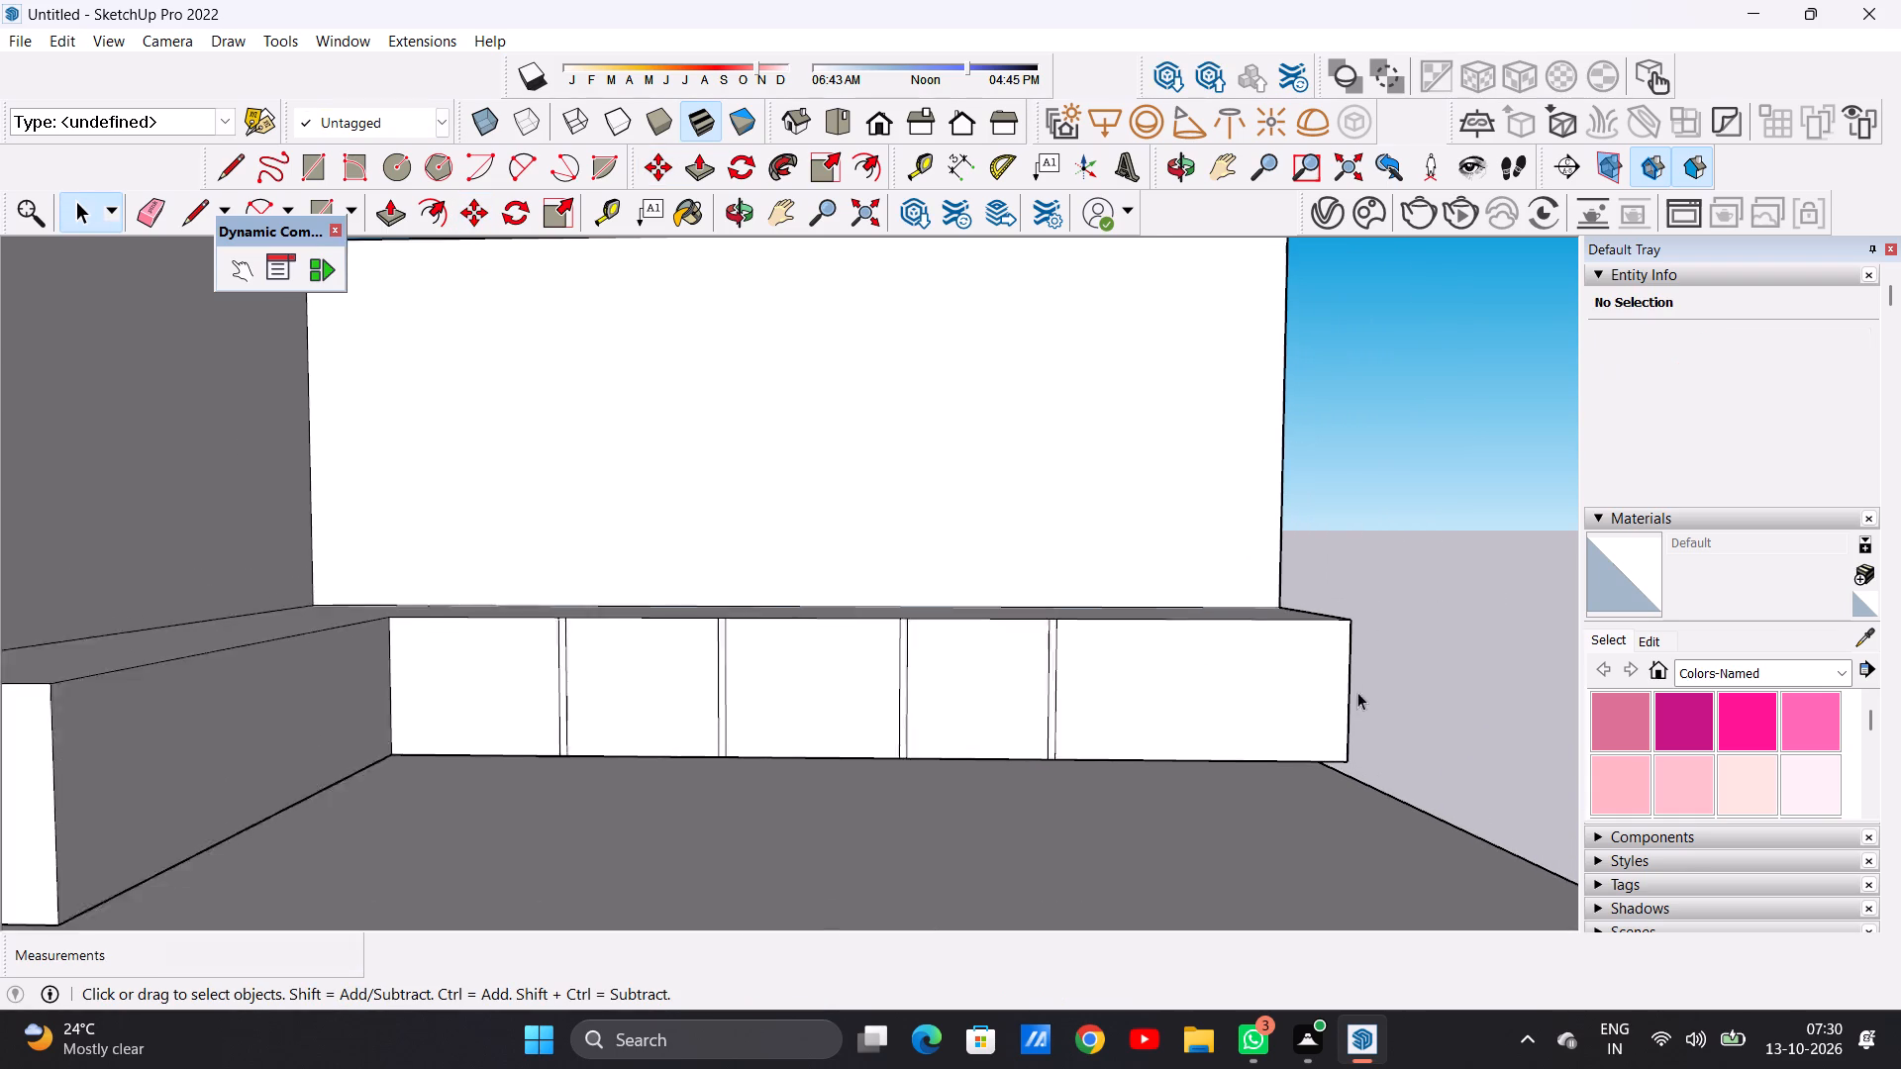
pyautogui.scroll(2, 1357, 692)
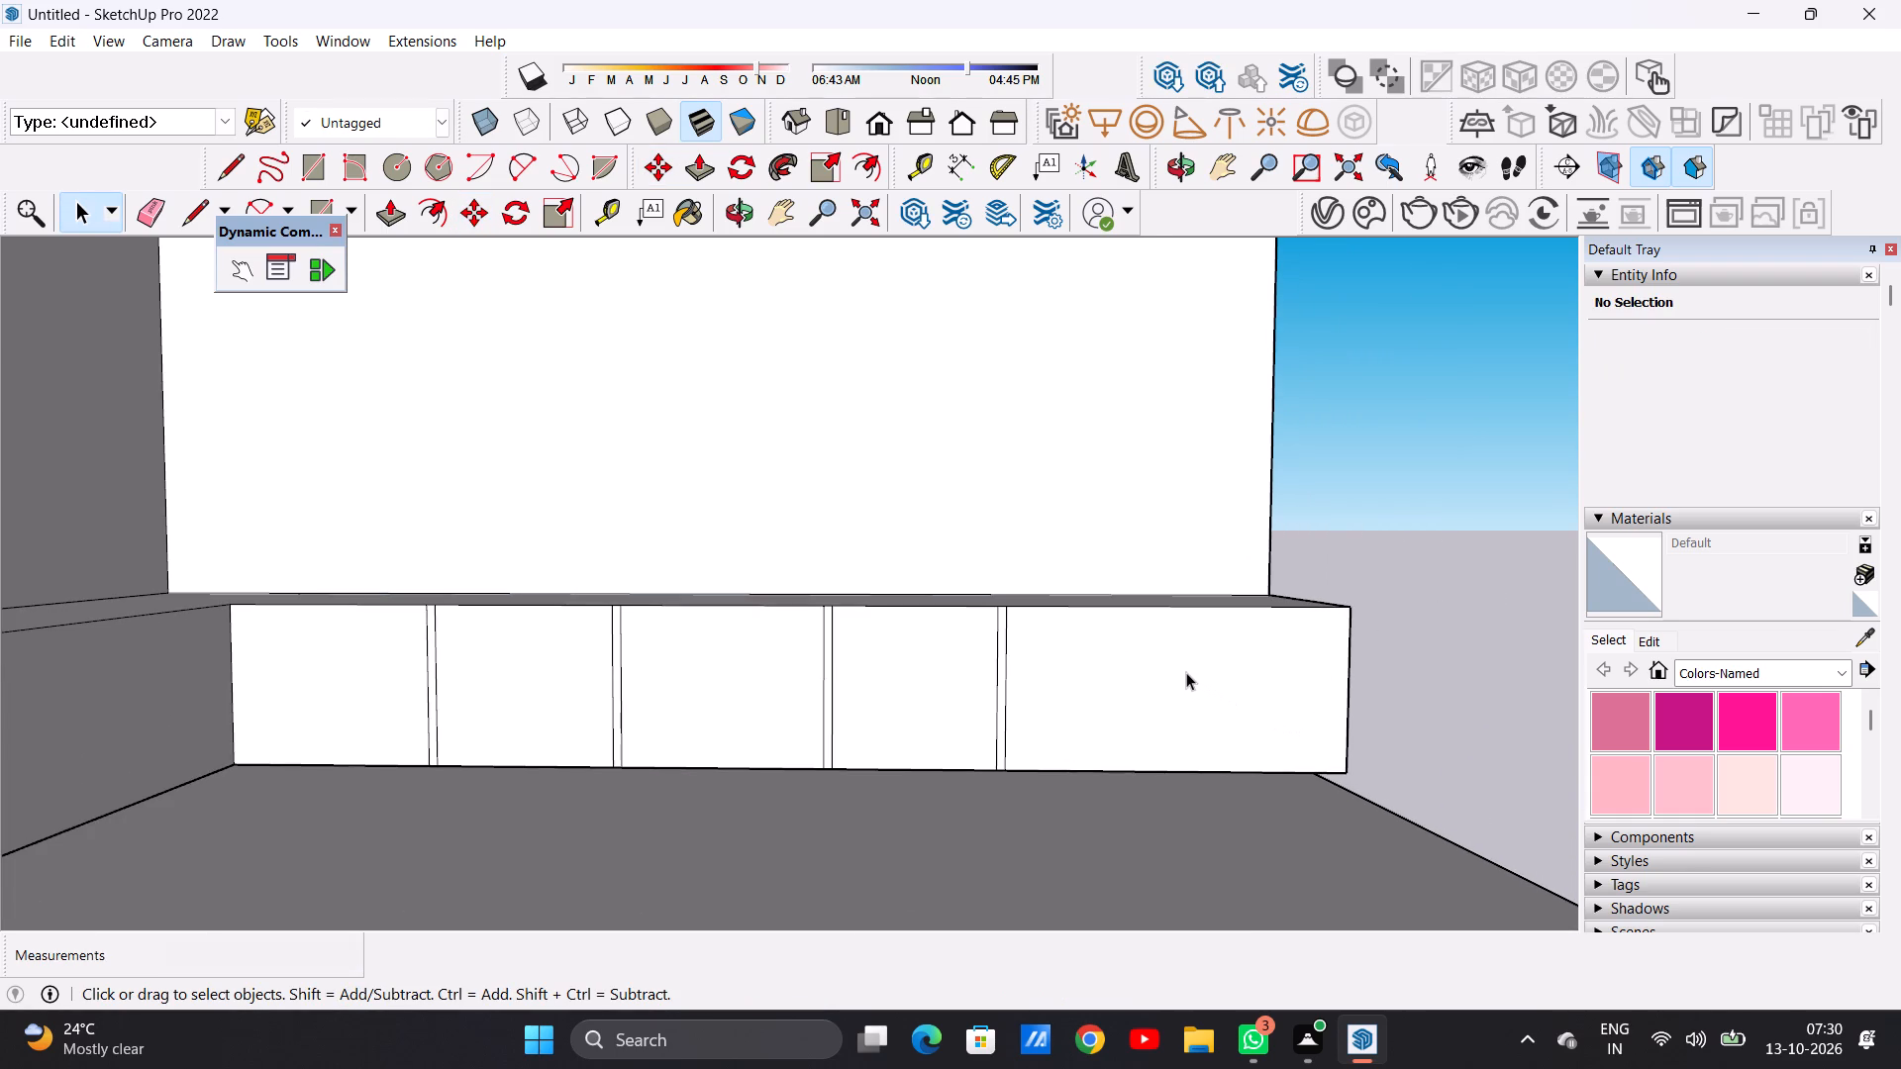
pyautogui.press('l')
pyautogui.scroll(4, 1106, 679)
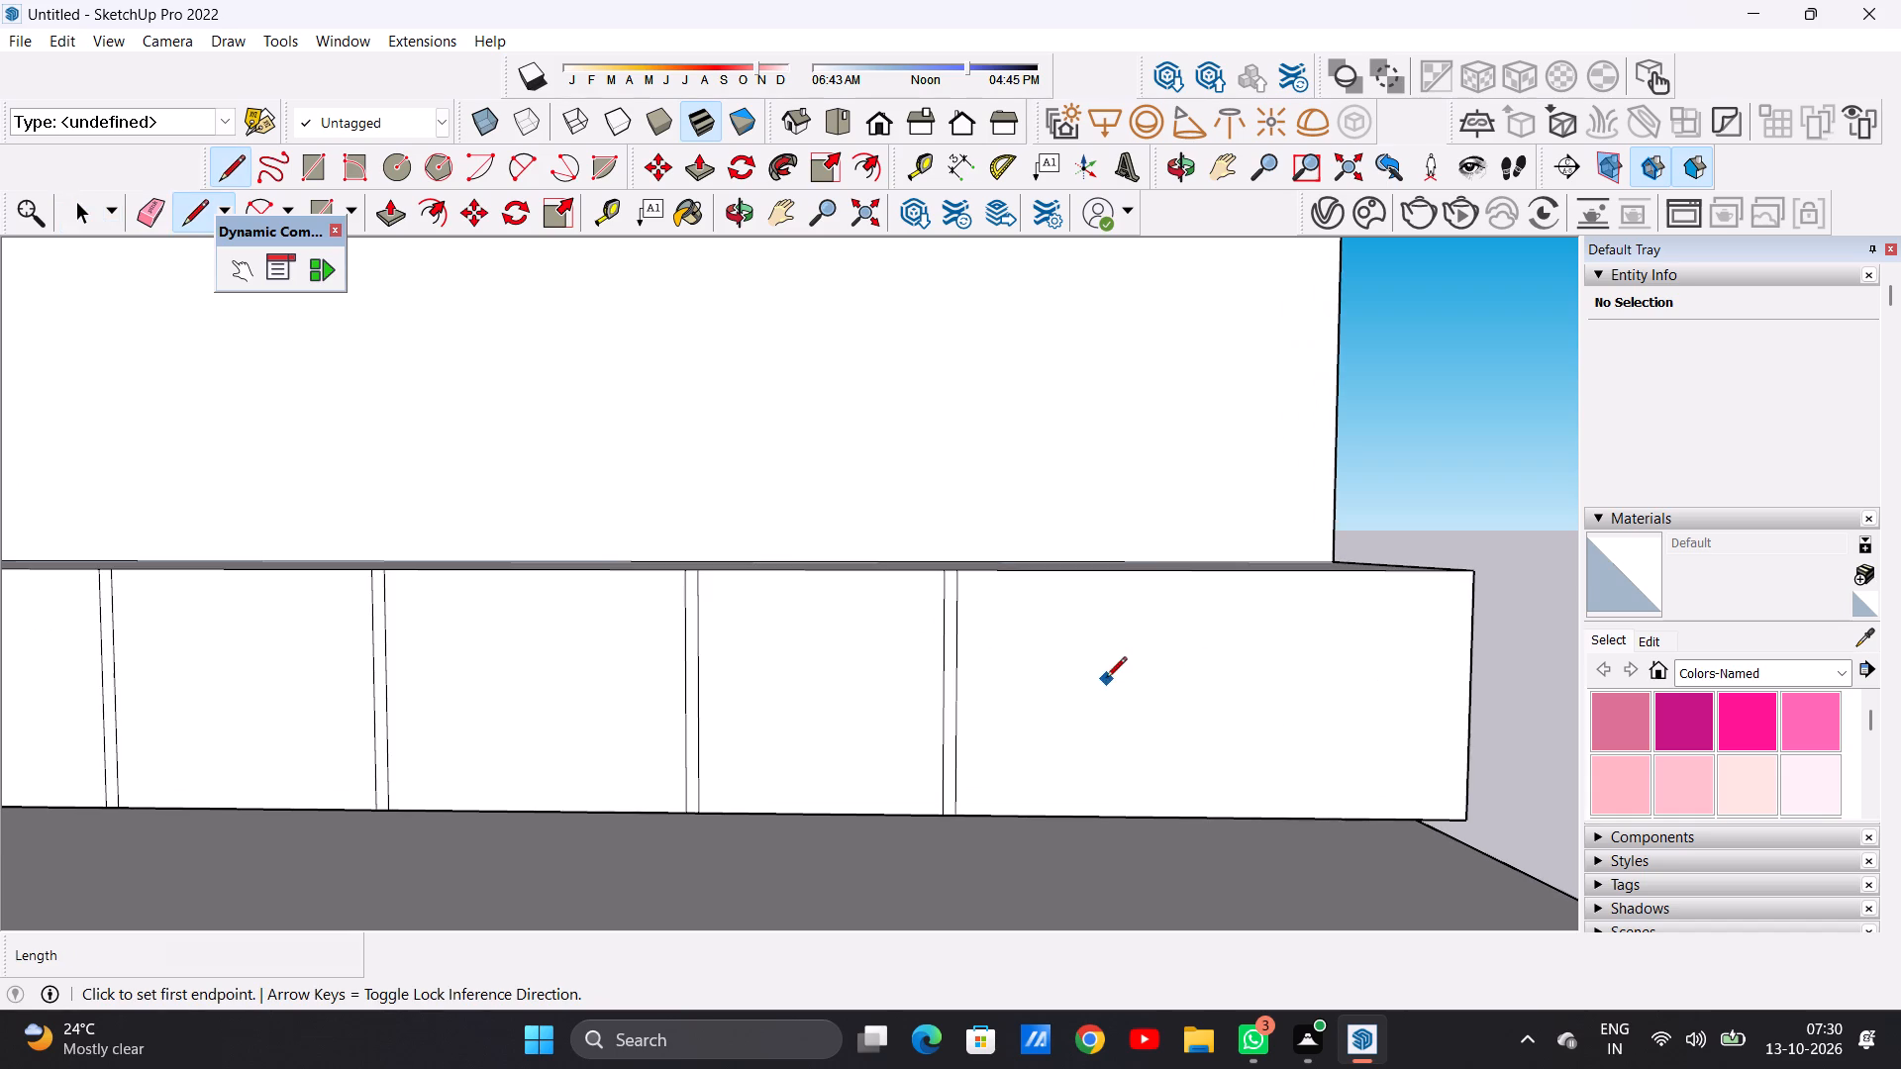
pyautogui.click(957, 630)
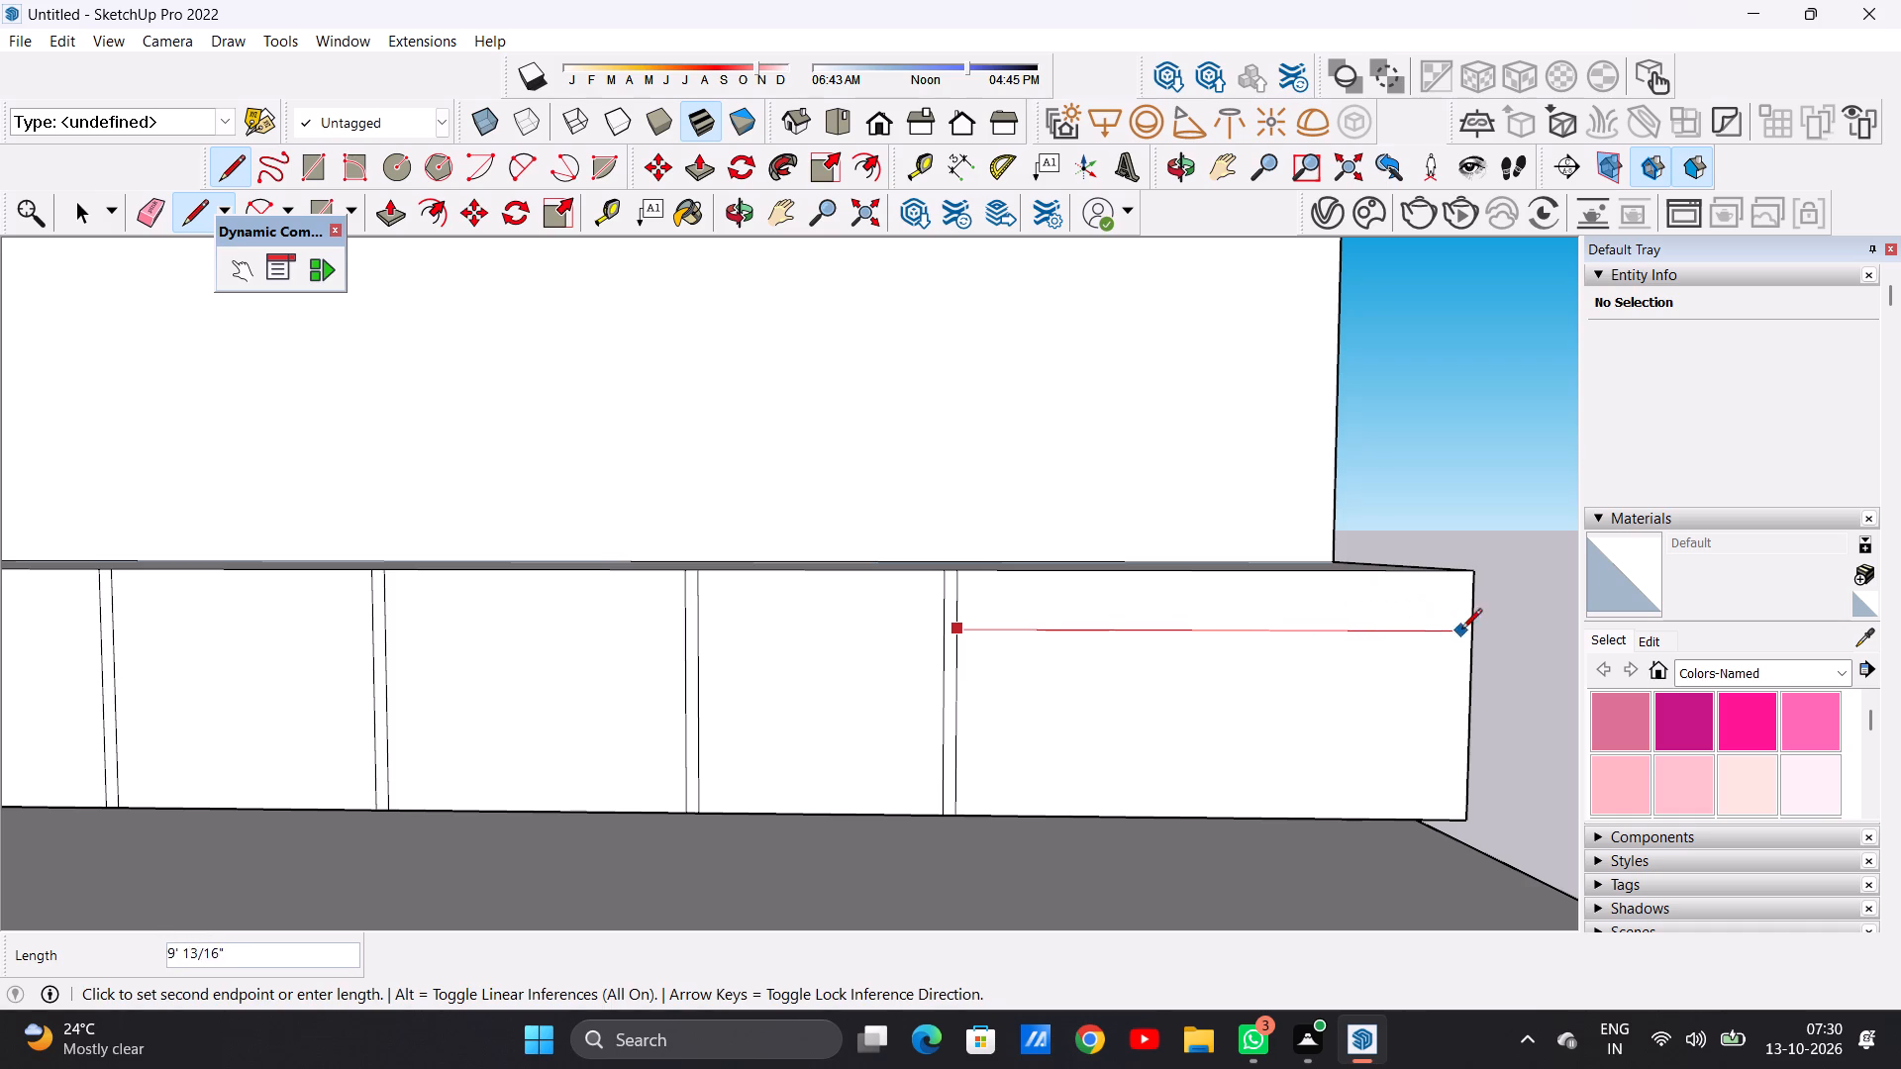
pyautogui.click(1474, 636)
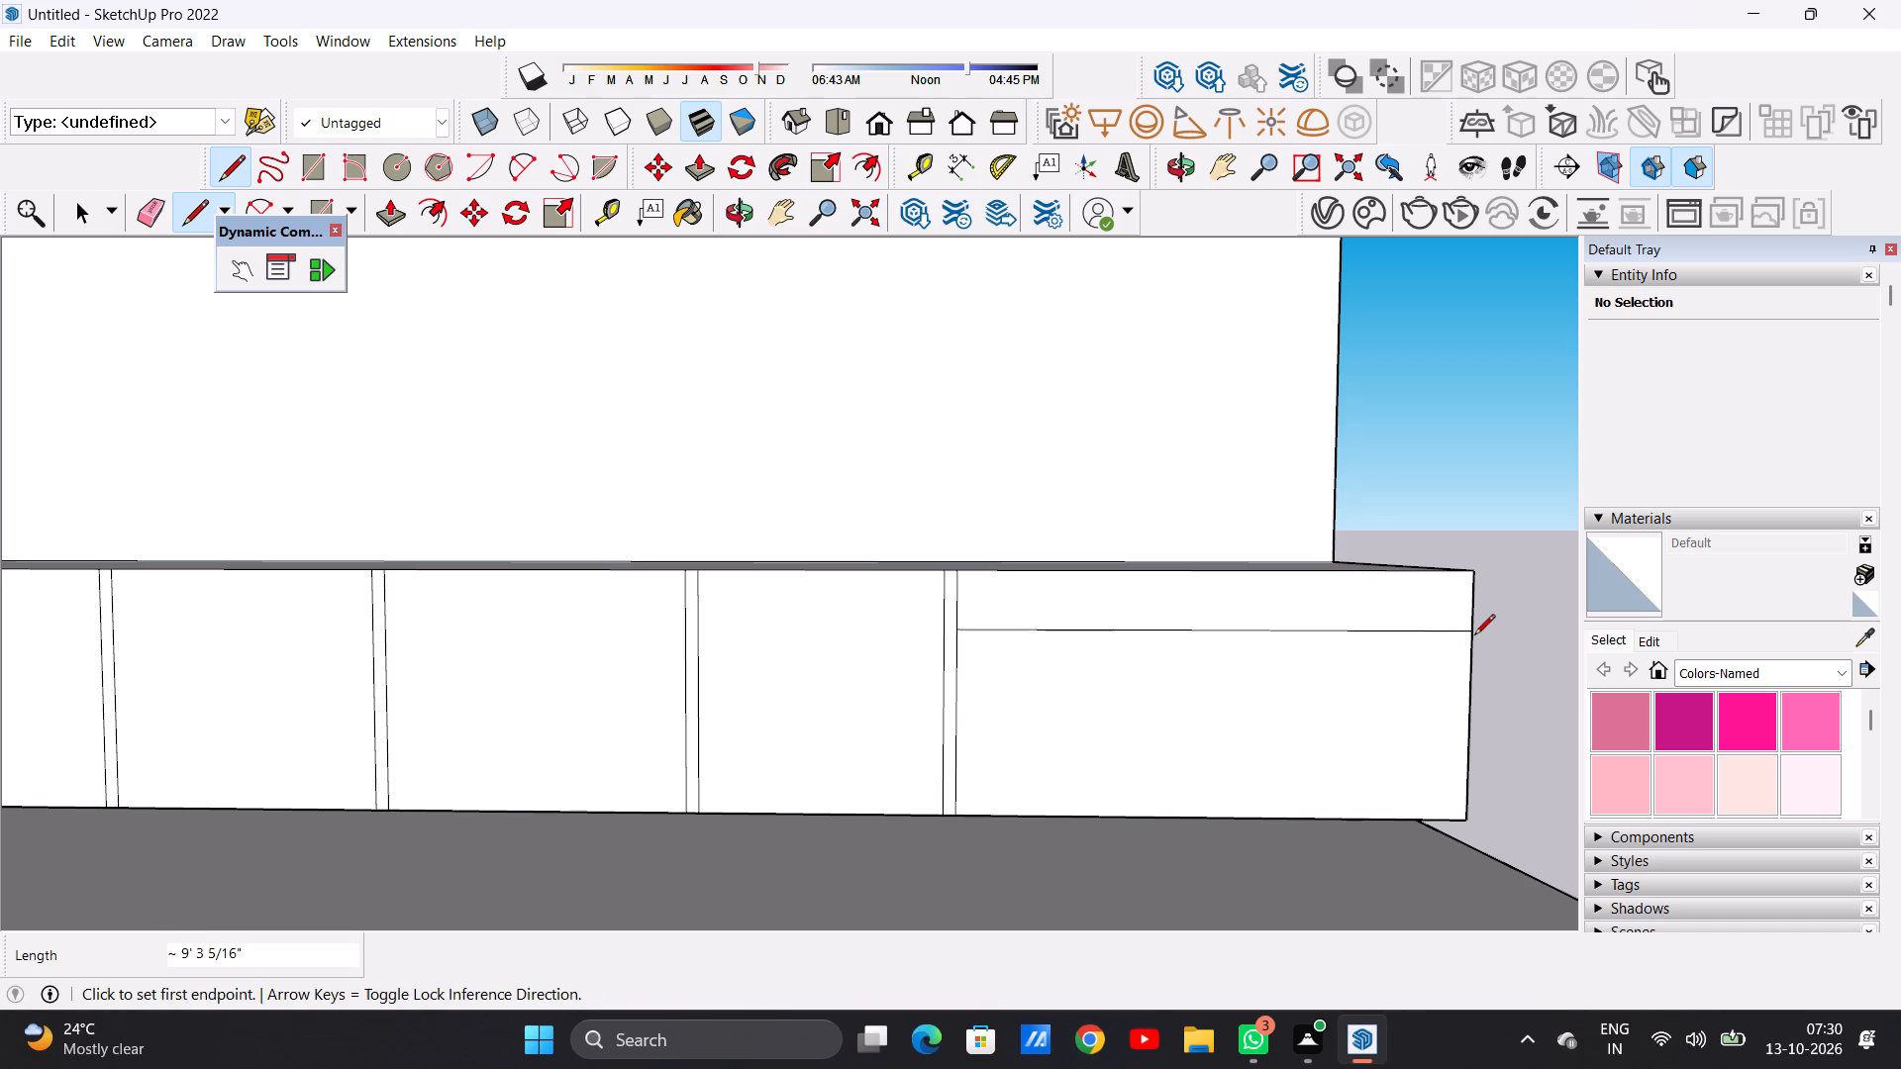
# Draw two closely spaced vertical lines 4' 6 5/8" high near the middle of the end bay.
pyautogui.click(1194, 569)
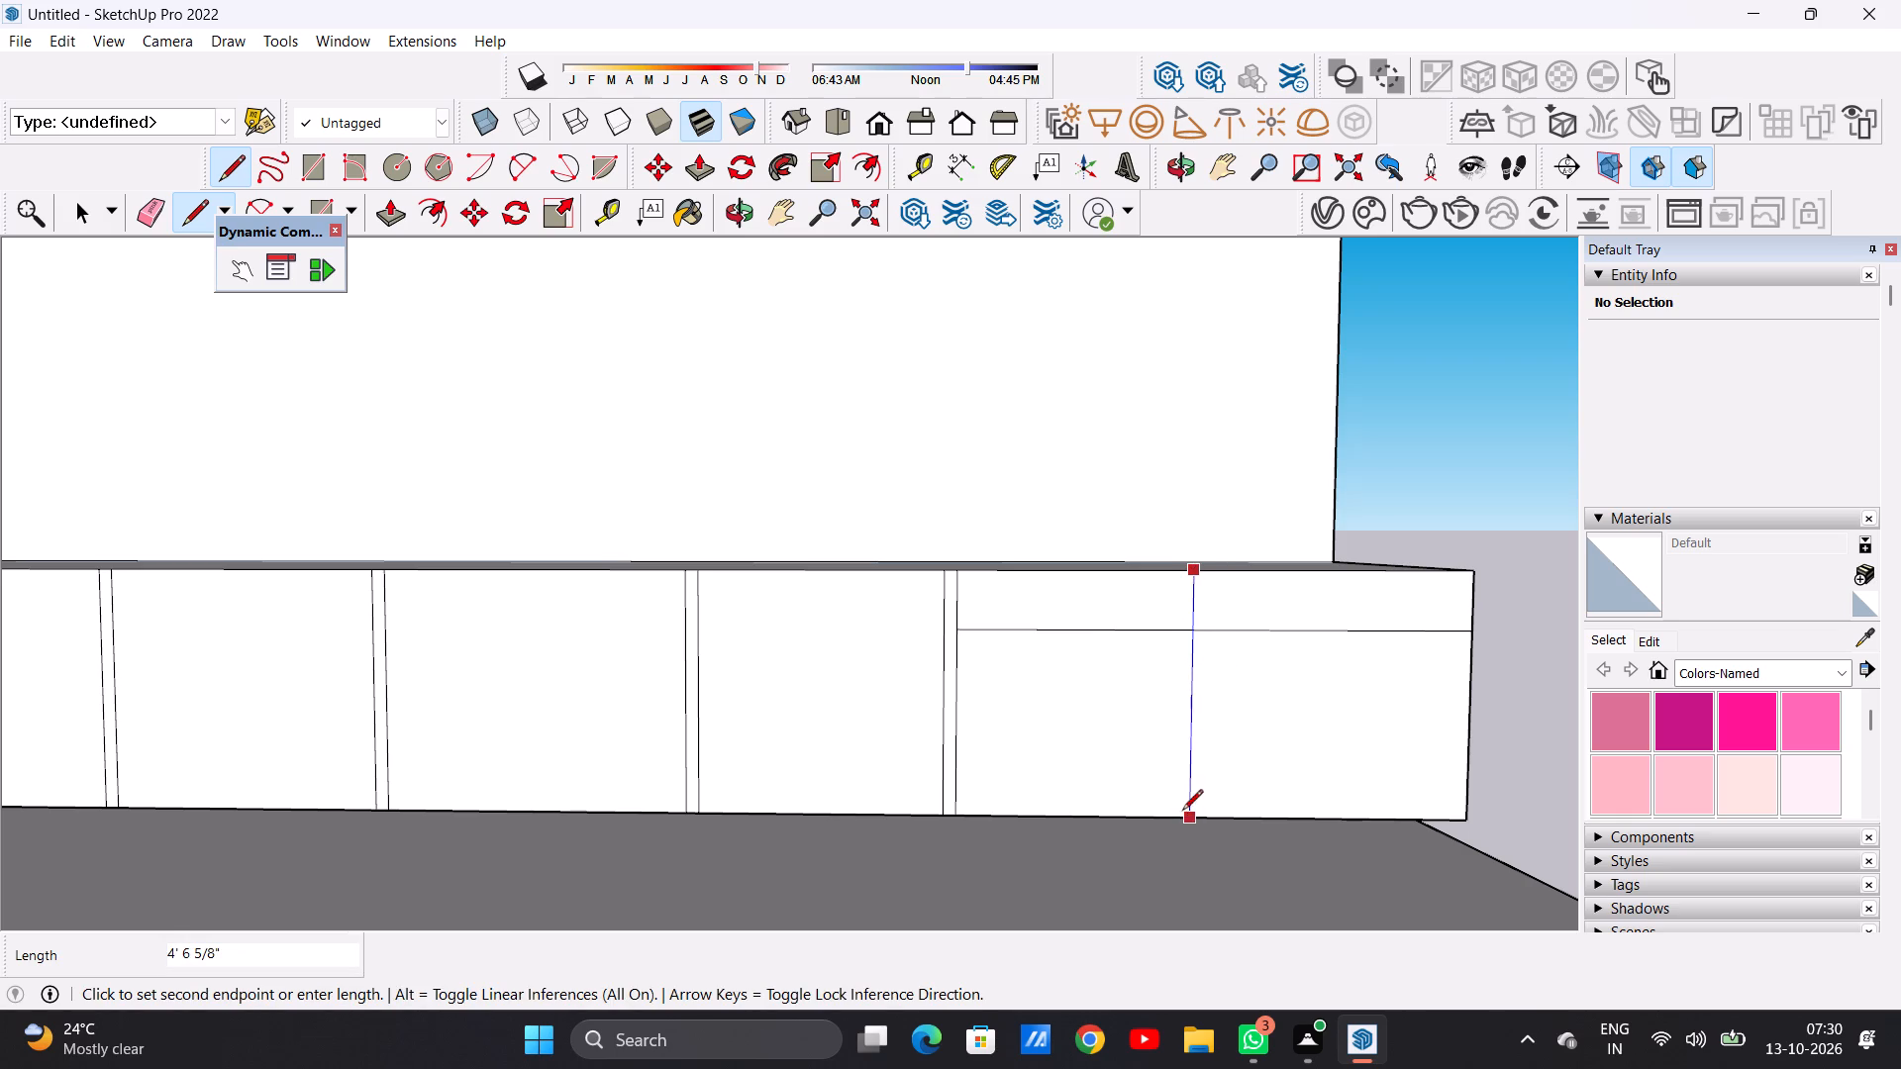
pyautogui.click(1194, 814)
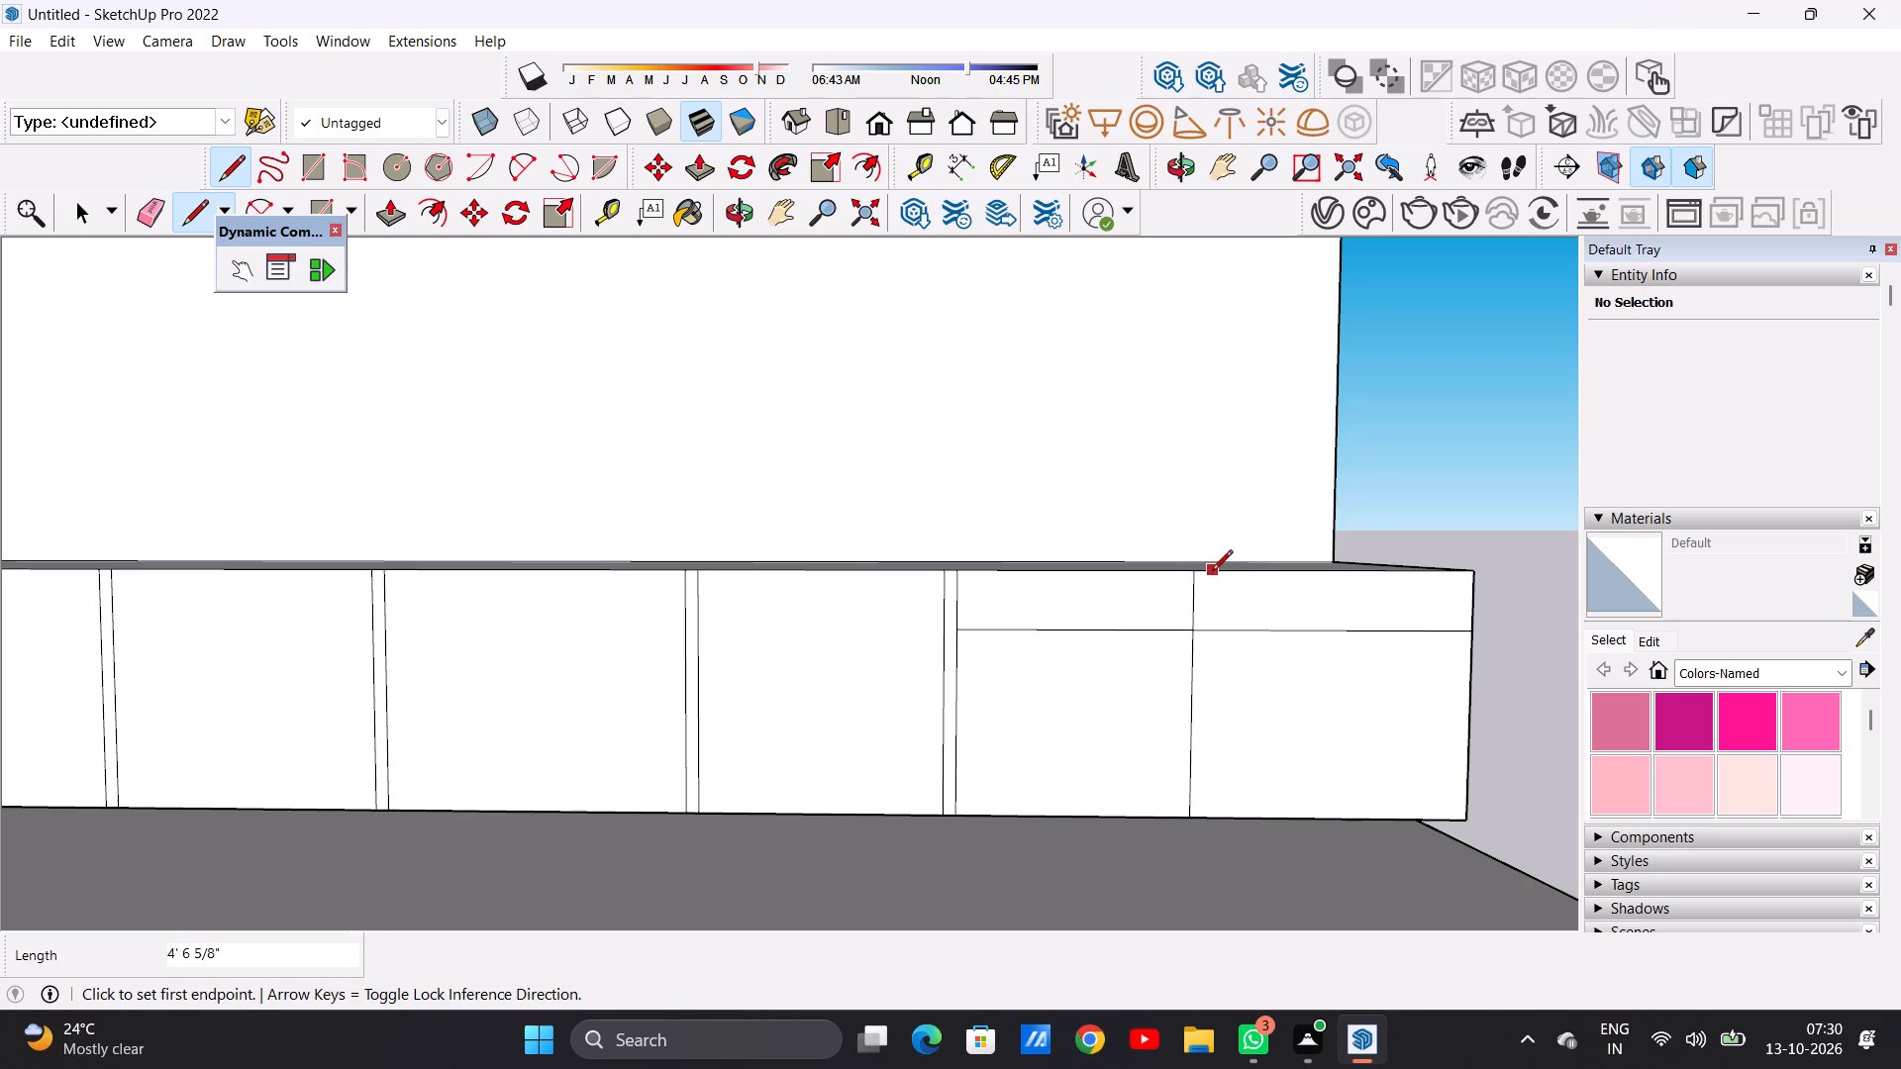
pyautogui.click(1212, 572)
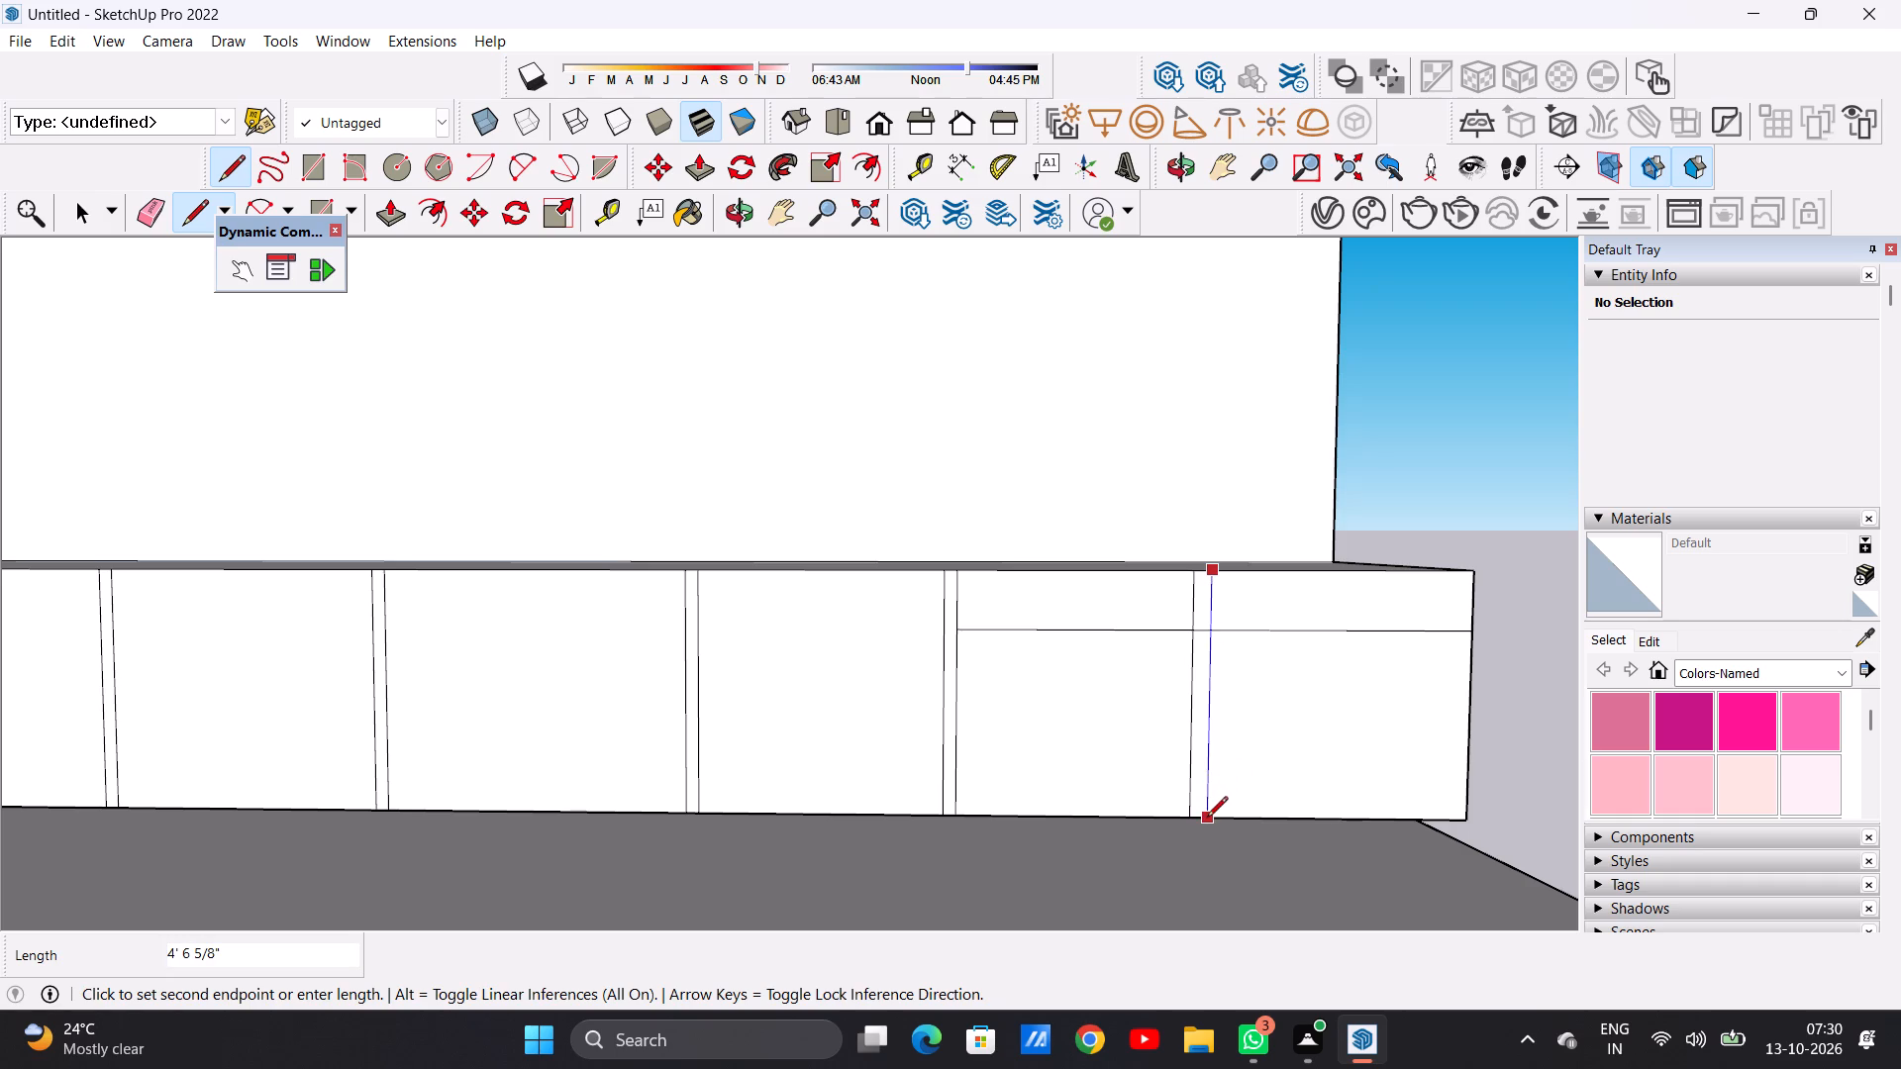
pyautogui.click(1206, 824)
pyautogui.press('space')
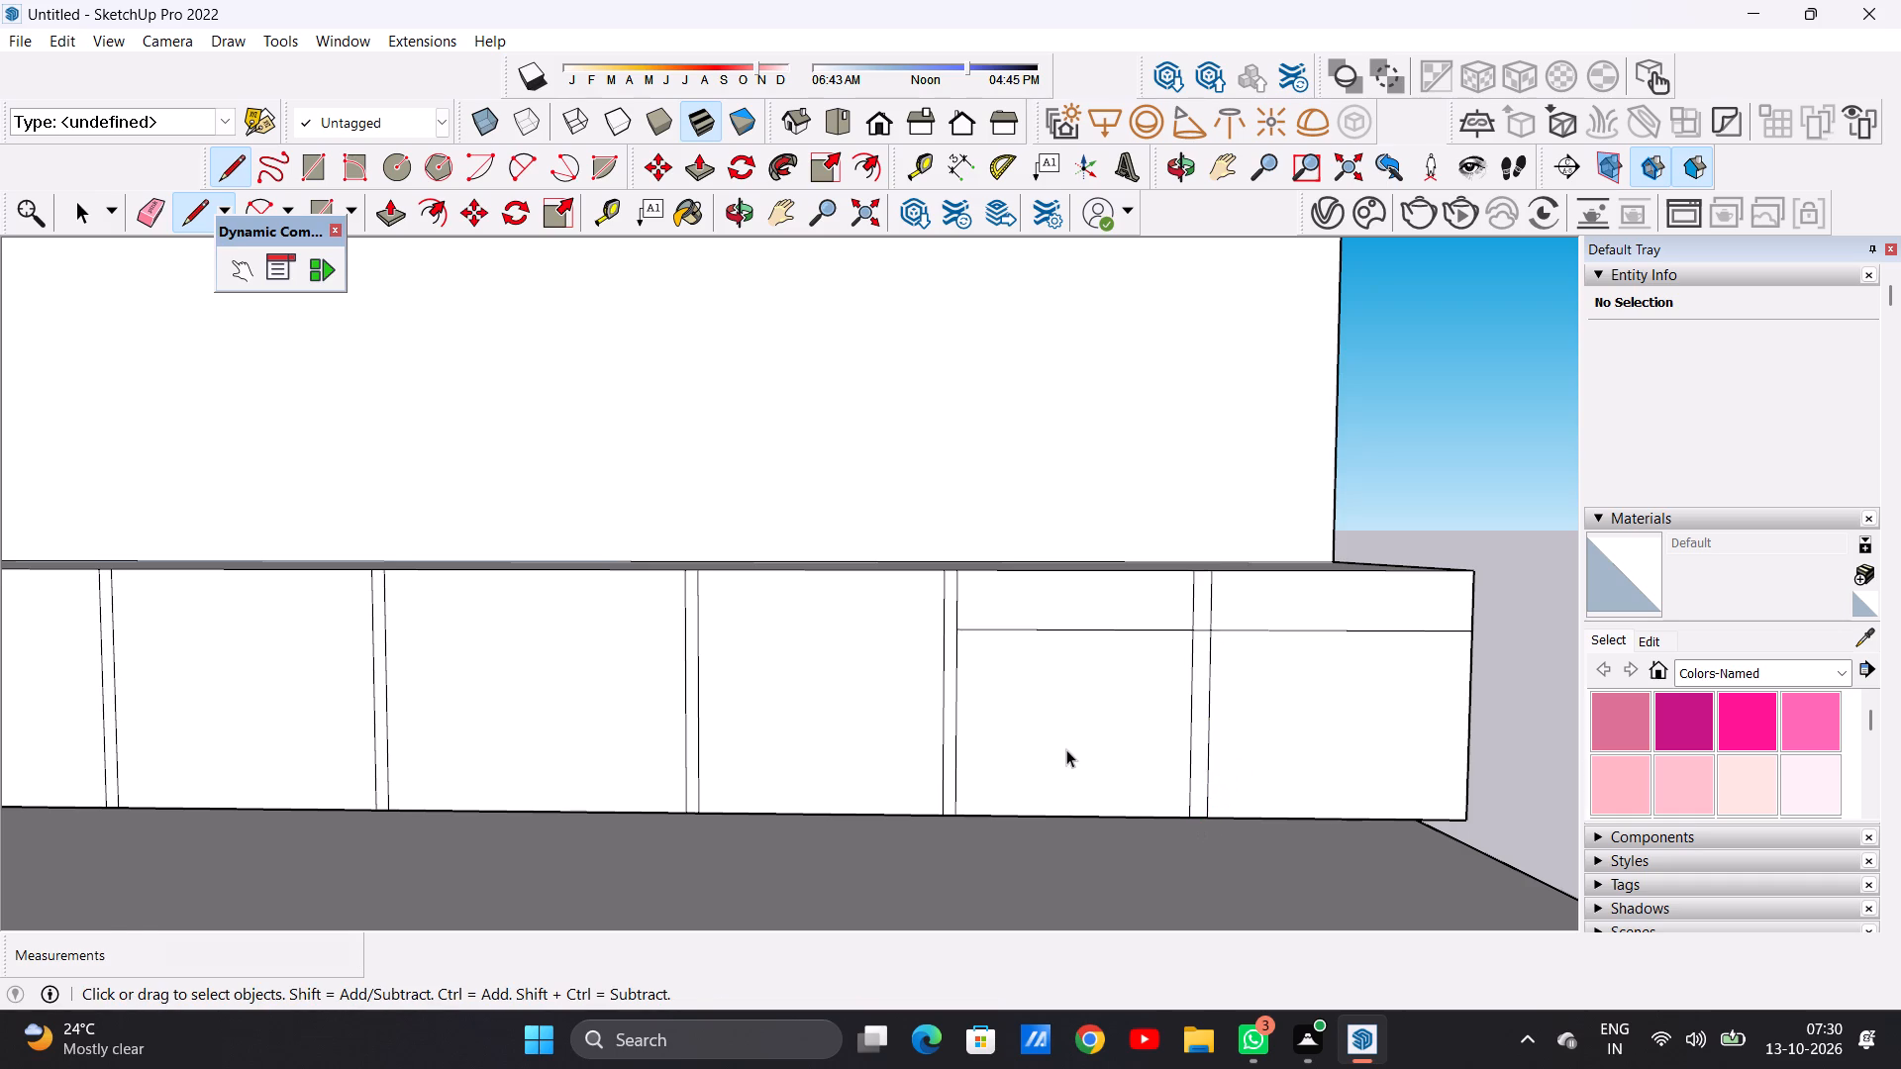
# Draw a second horizontal line just below the first in two segments, about 4' 3 7/16" and 4' 8" long, either side of the end bay's vertical strip.
pyautogui.scroll(-9, 1066, 748)
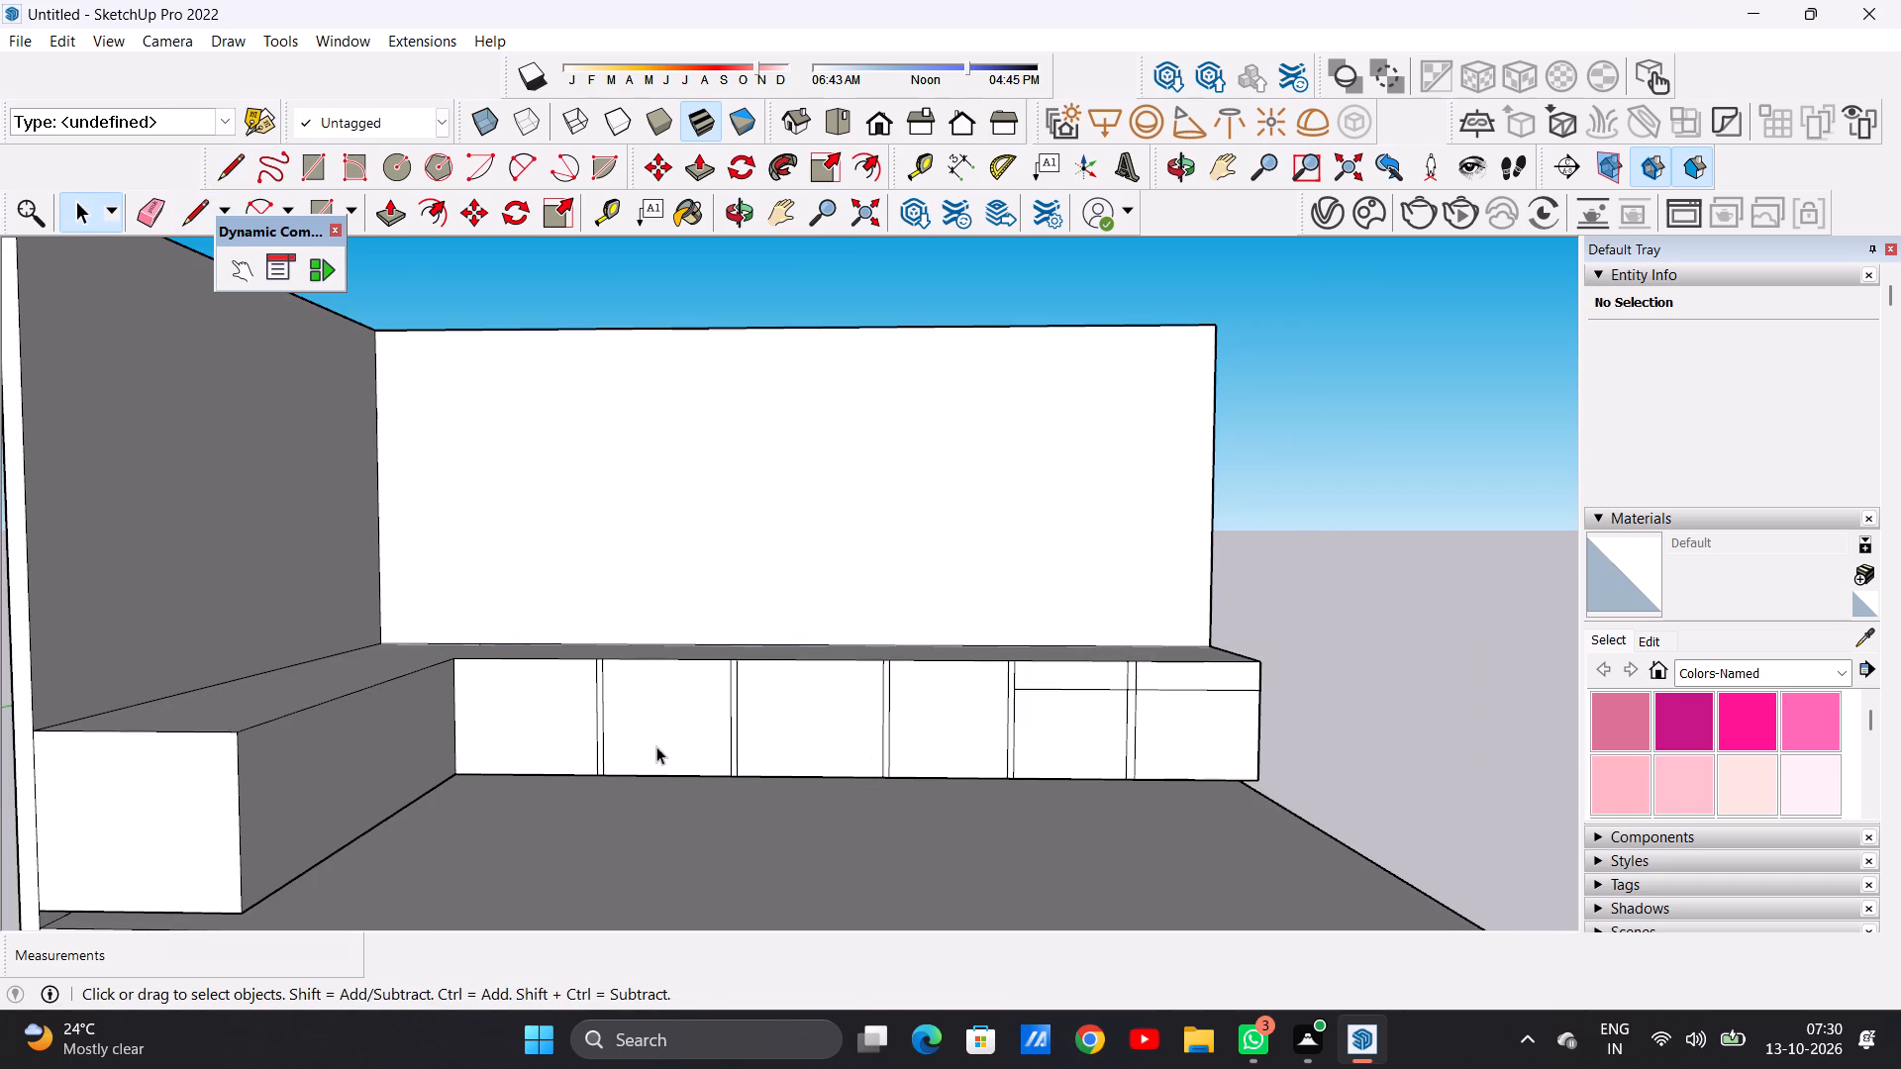
pyautogui.scroll(3, 611, 731)
pyautogui.moveTo(597, 747); pyautogui.dragTo(594, 738, button='middle')
pyautogui.middleClick(594, 738)
pyautogui.scroll(2, 1418, 667)
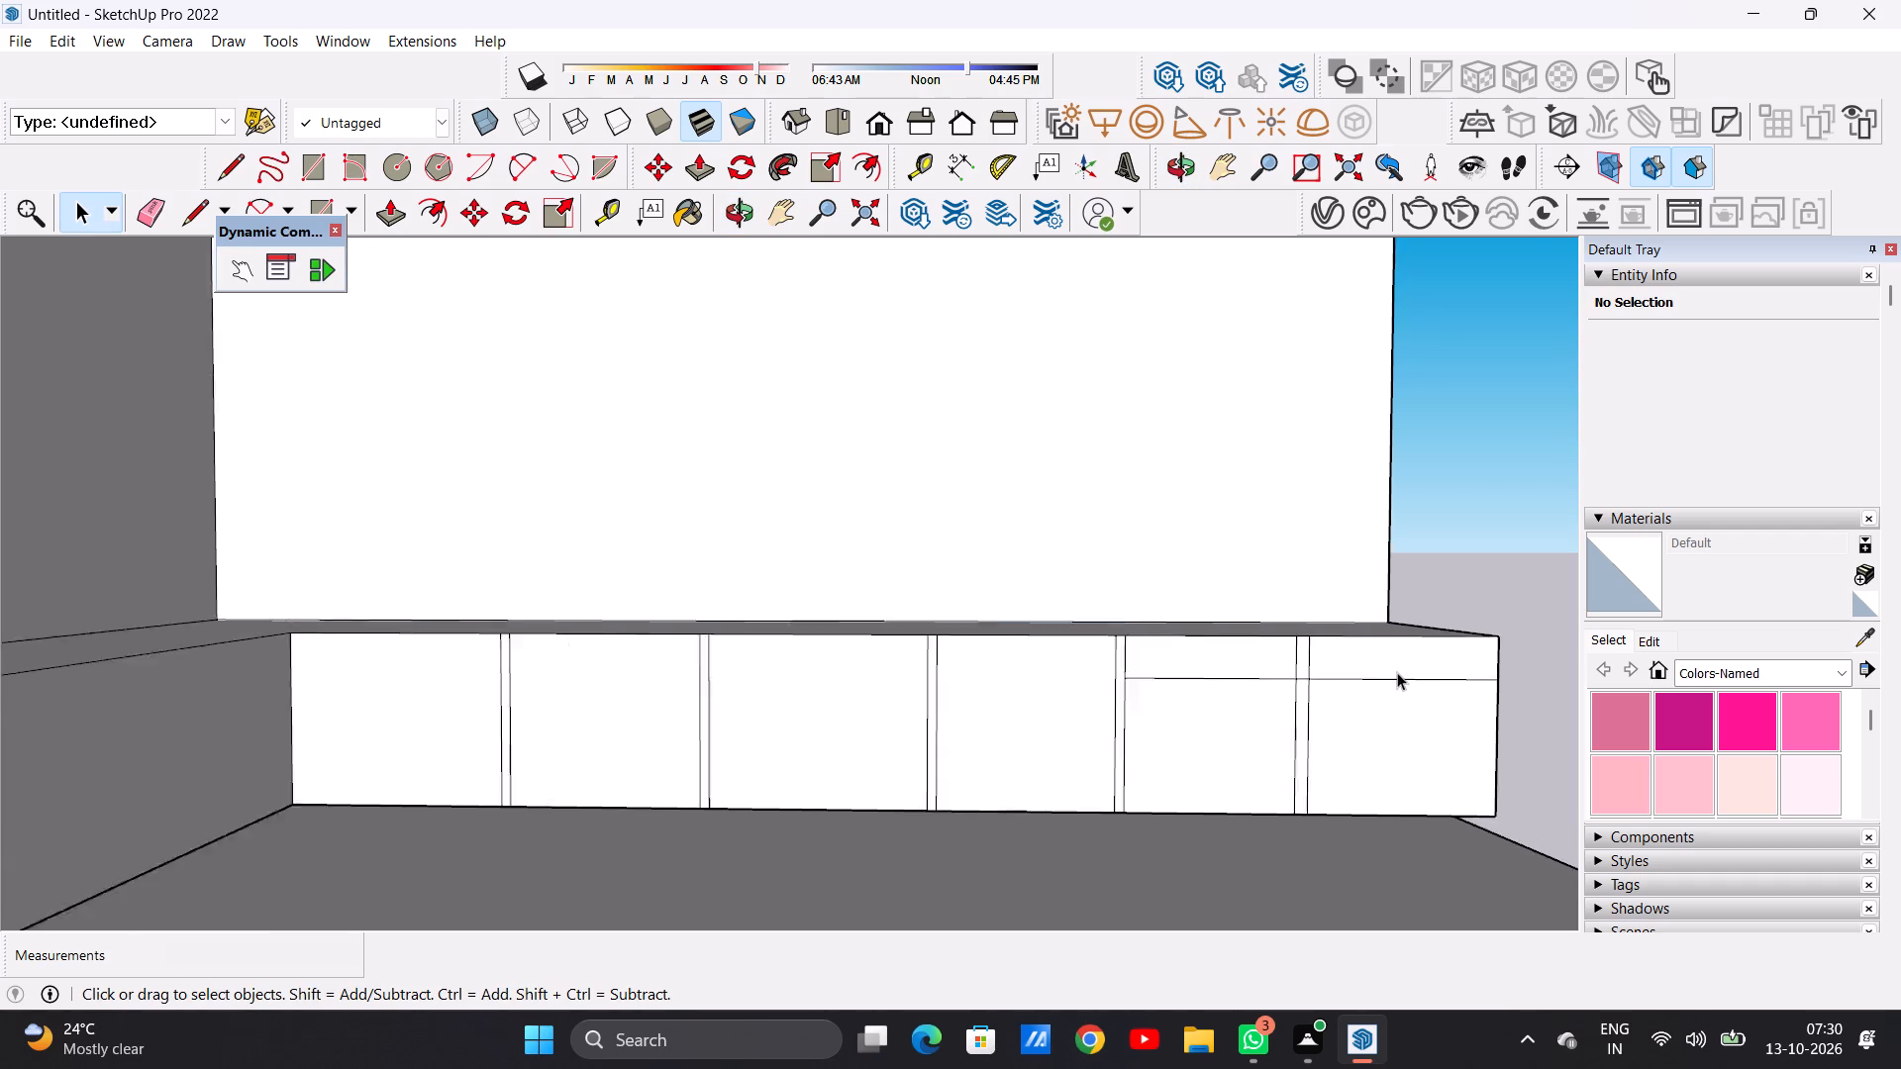
pyautogui.scroll(5, 1397, 672)
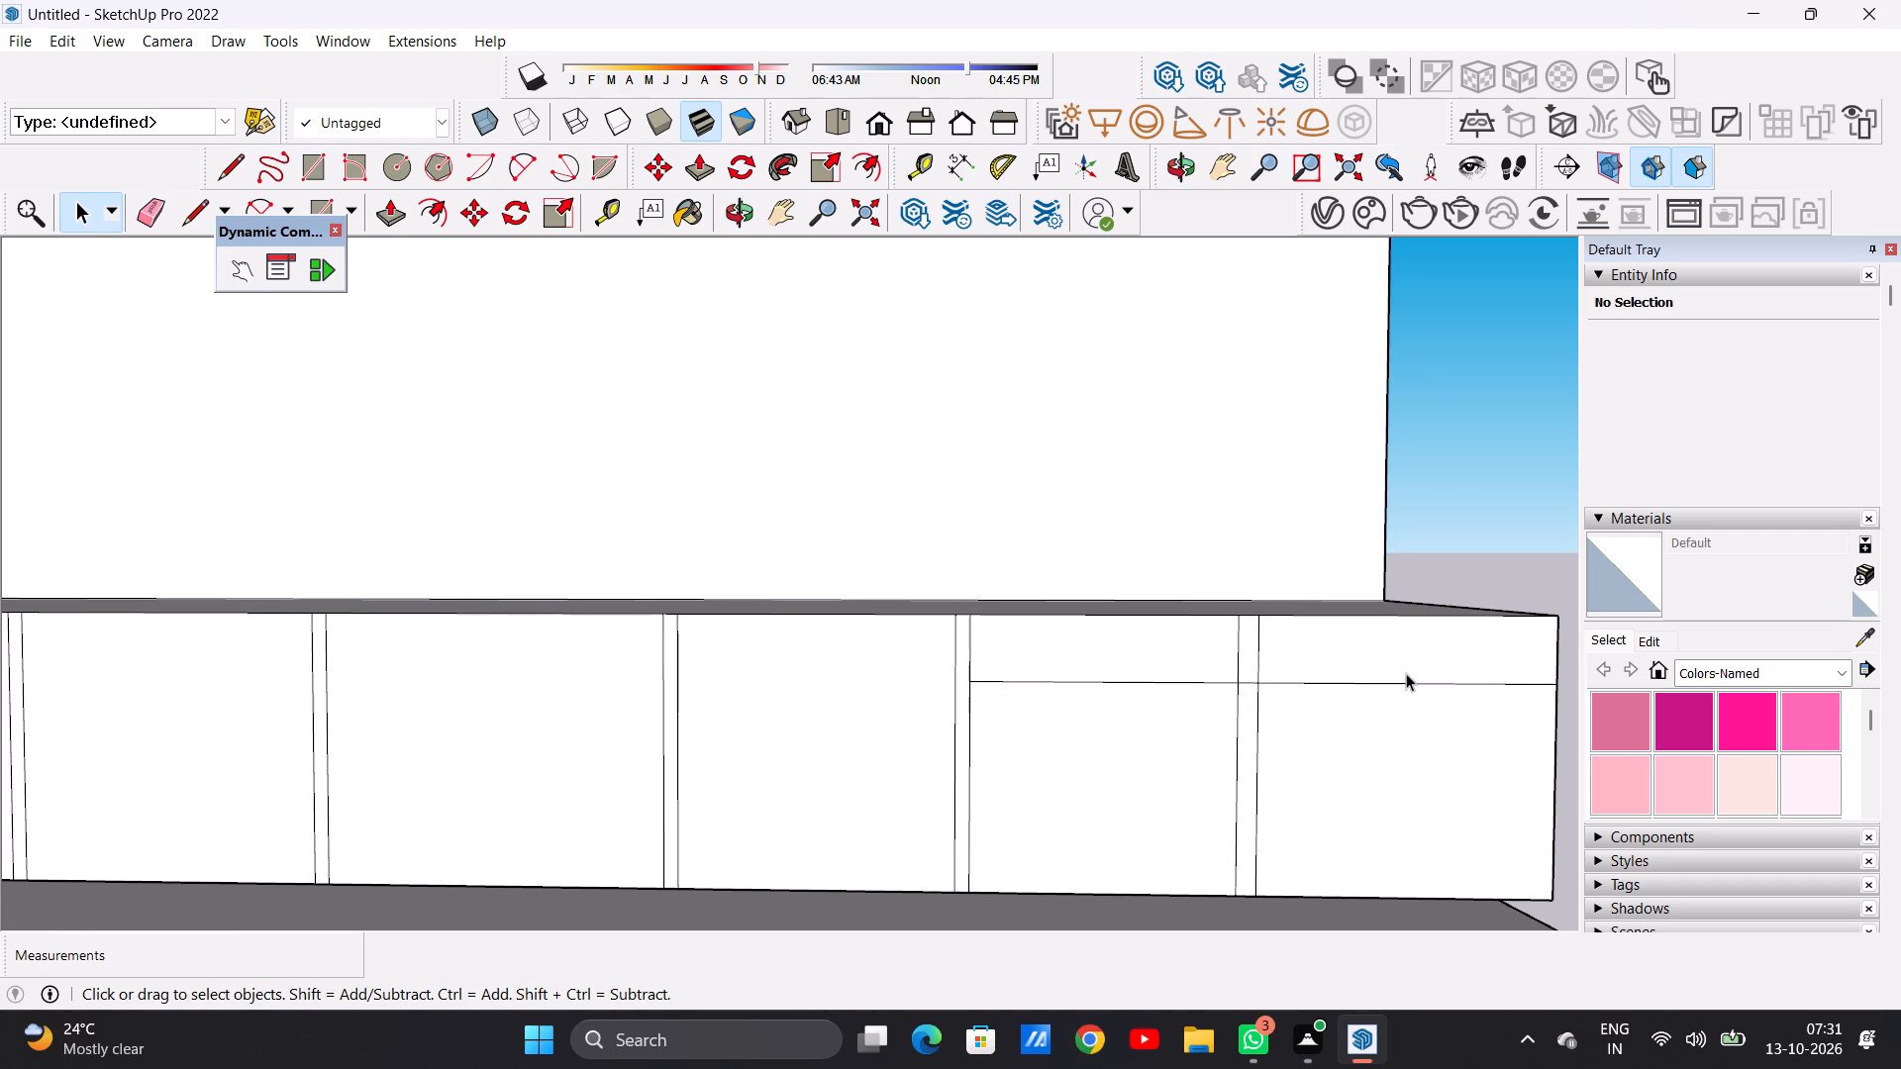
pyautogui.press('l')
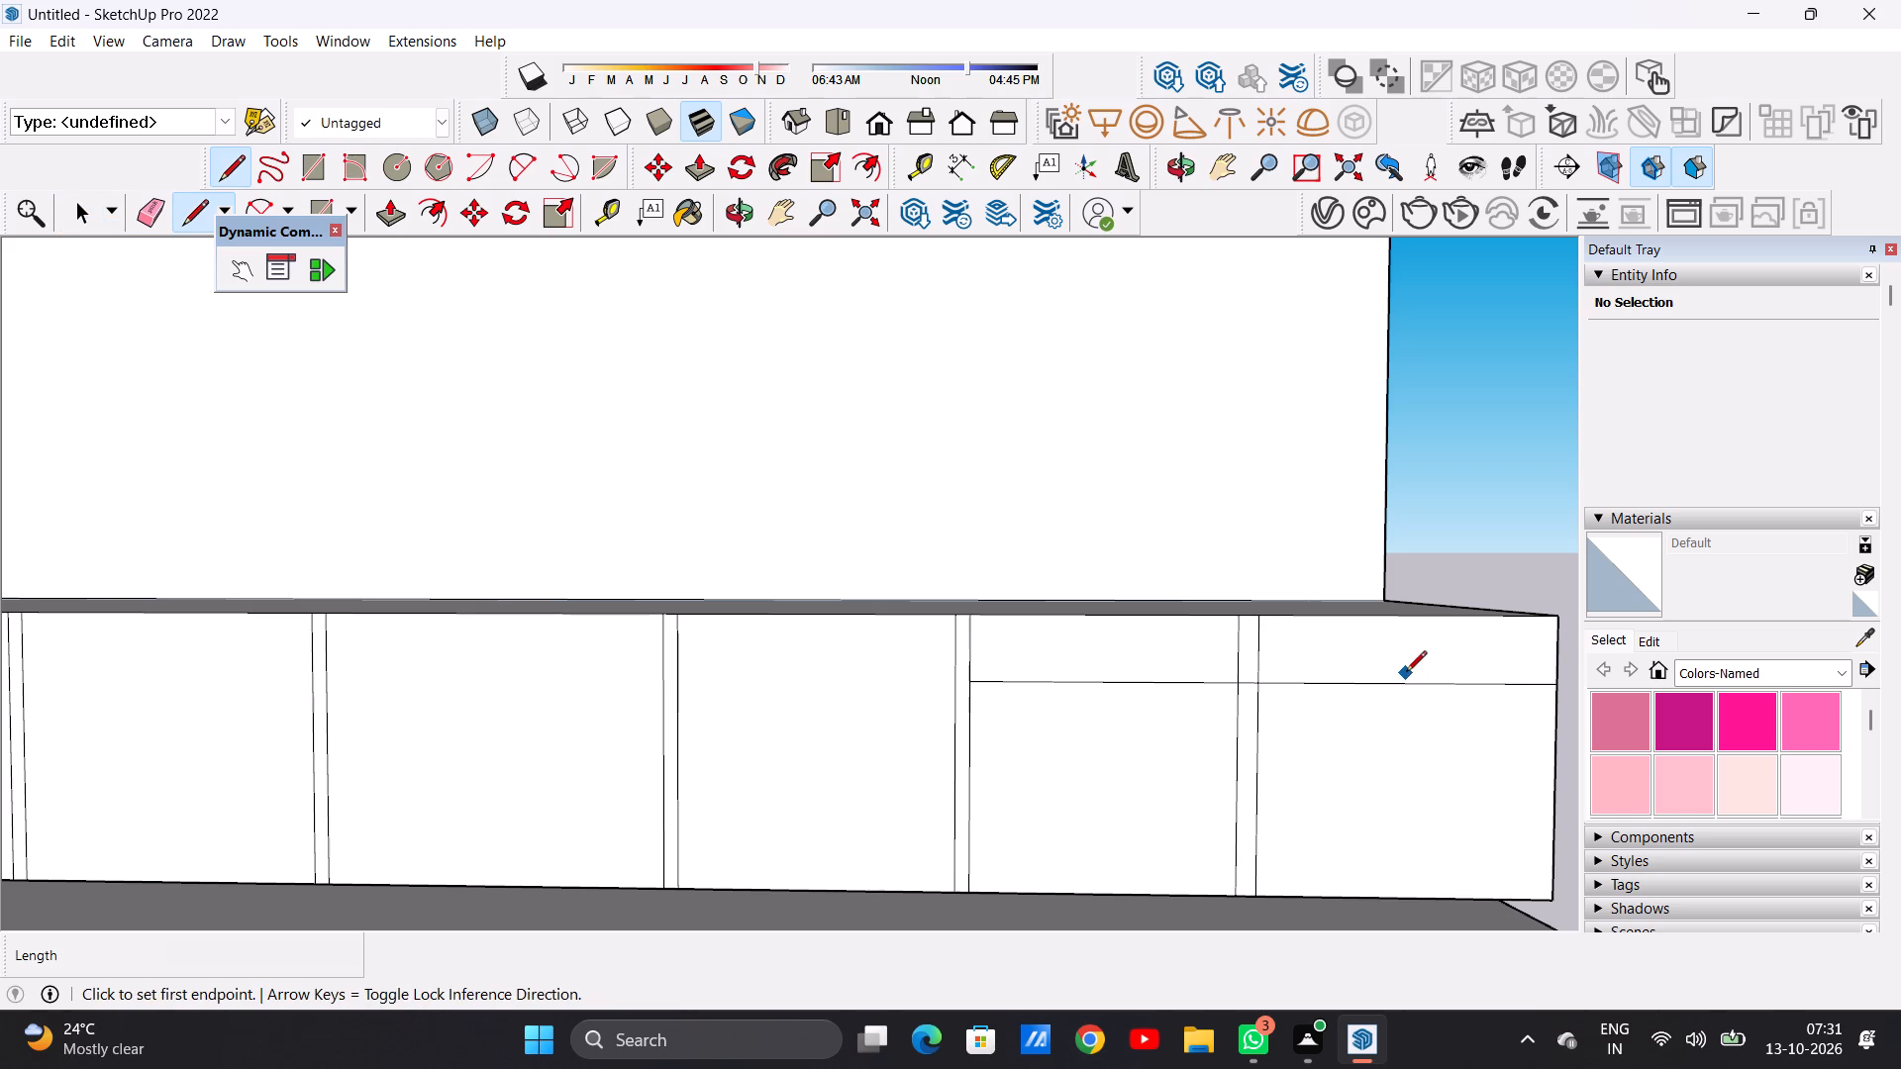
pyautogui.scroll(7, 948, 758)
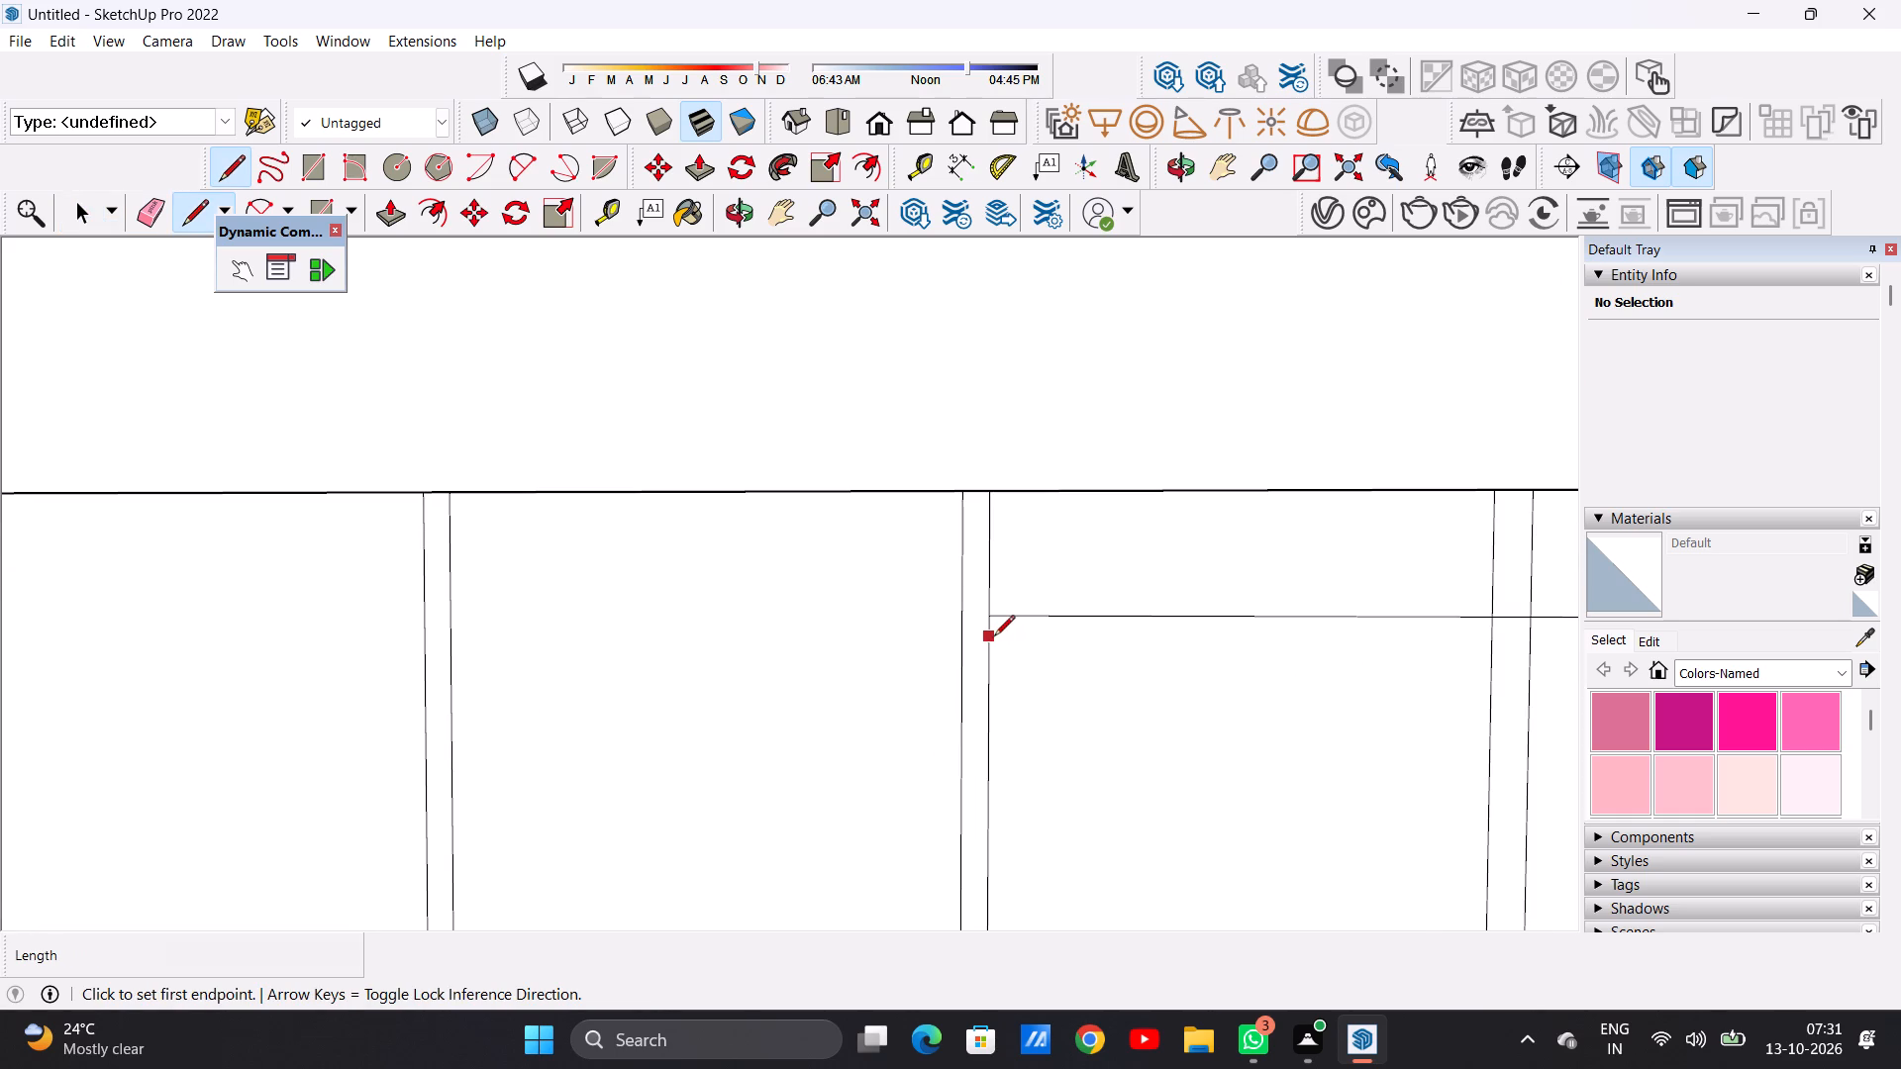
pyautogui.click(994, 637)
pyautogui.scroll(-5, 1039, 674)
pyautogui.scroll(2, 1308, 668)
pyautogui.scroll(-1, 1308, 668)
pyautogui.scroll(1, 1308, 668)
pyautogui.click(1327, 653)
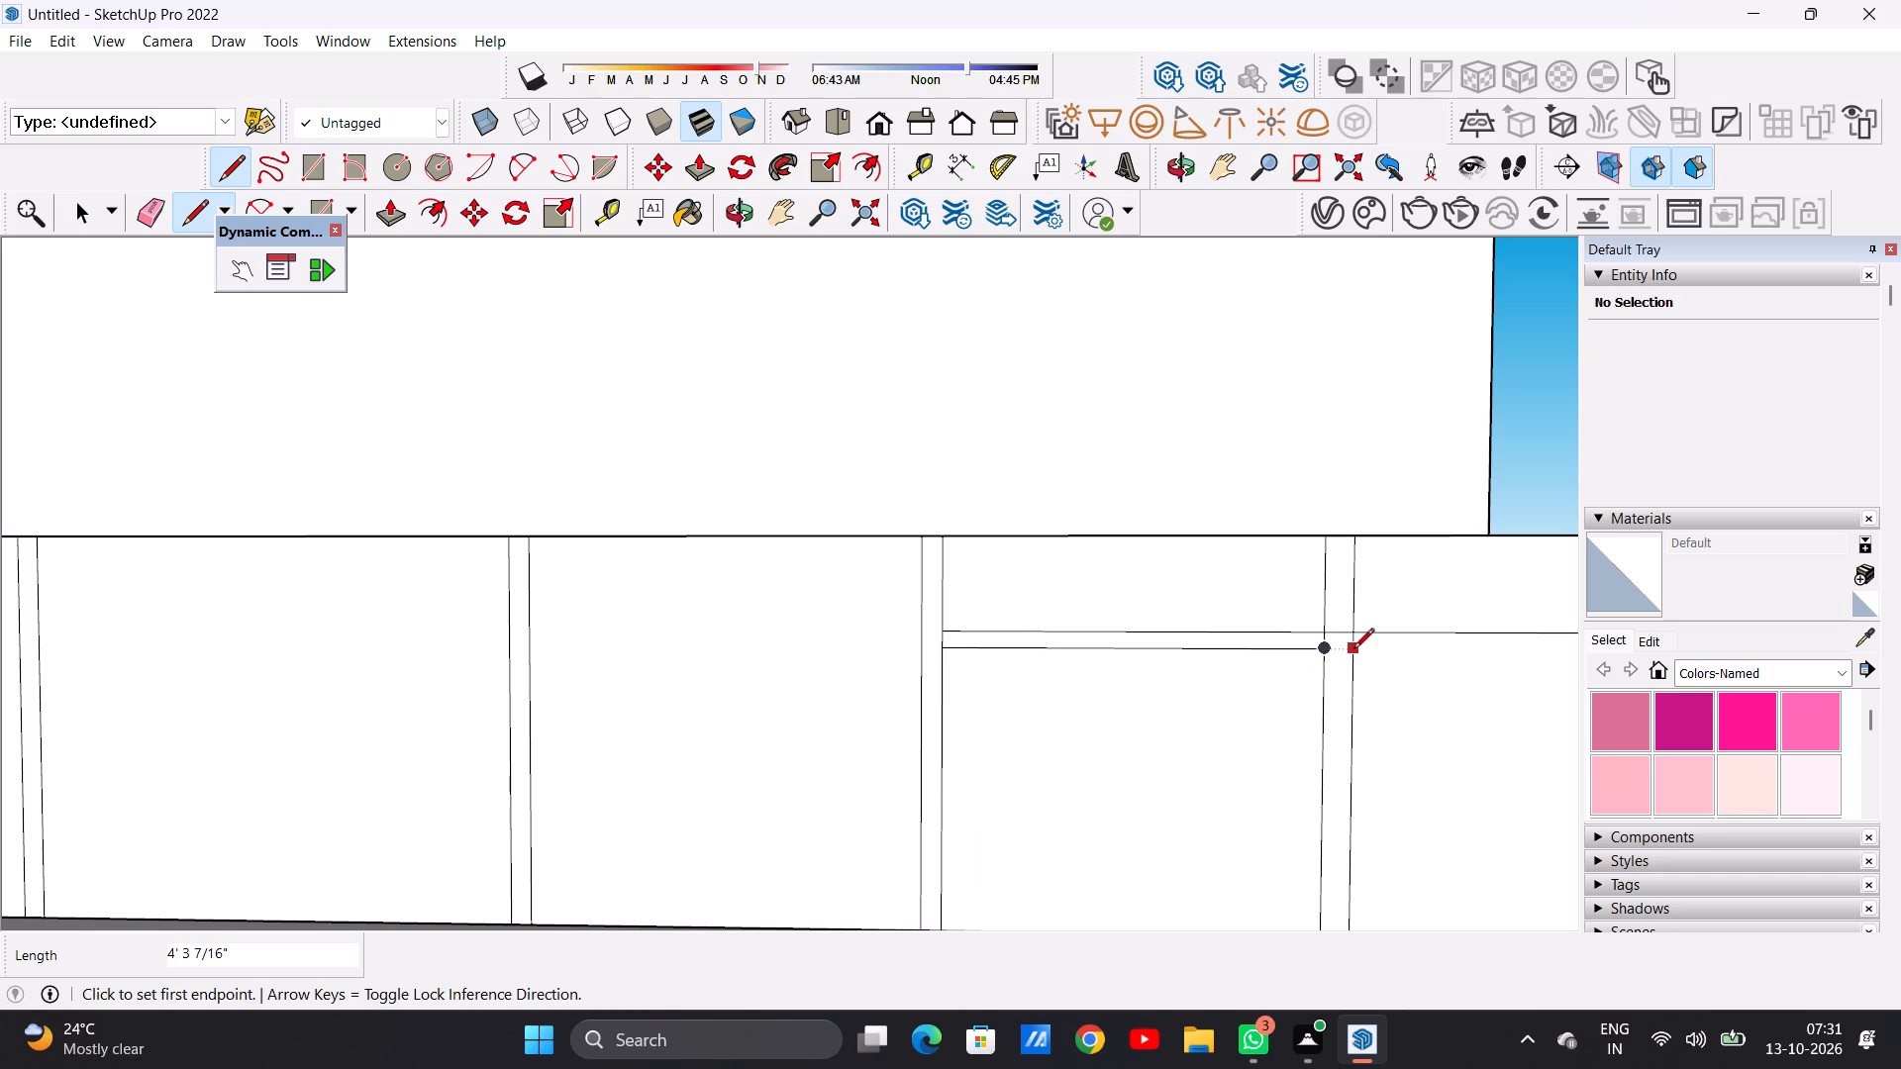
pyautogui.click(1353, 650)
pyautogui.scroll(-8, 1269, 667)
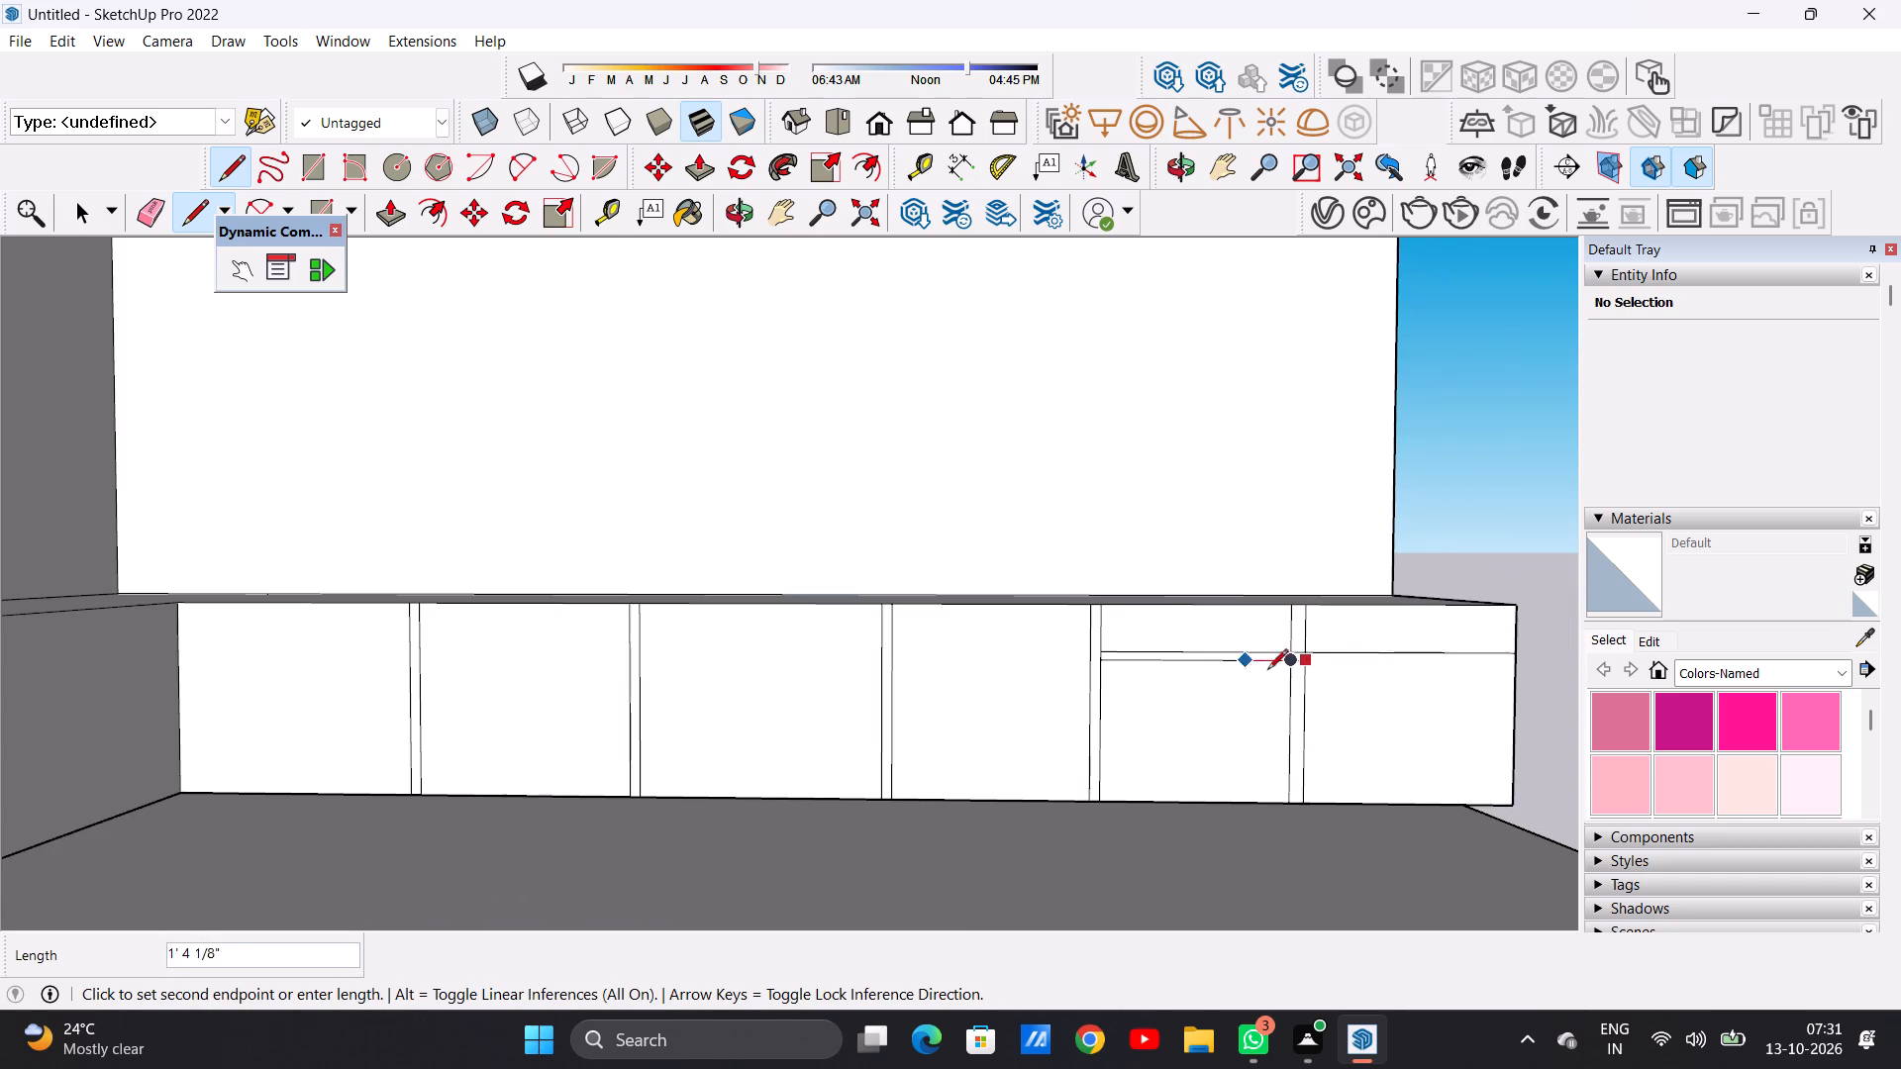
pyautogui.scroll(5, 1506, 674)
pyautogui.click(1521, 657)
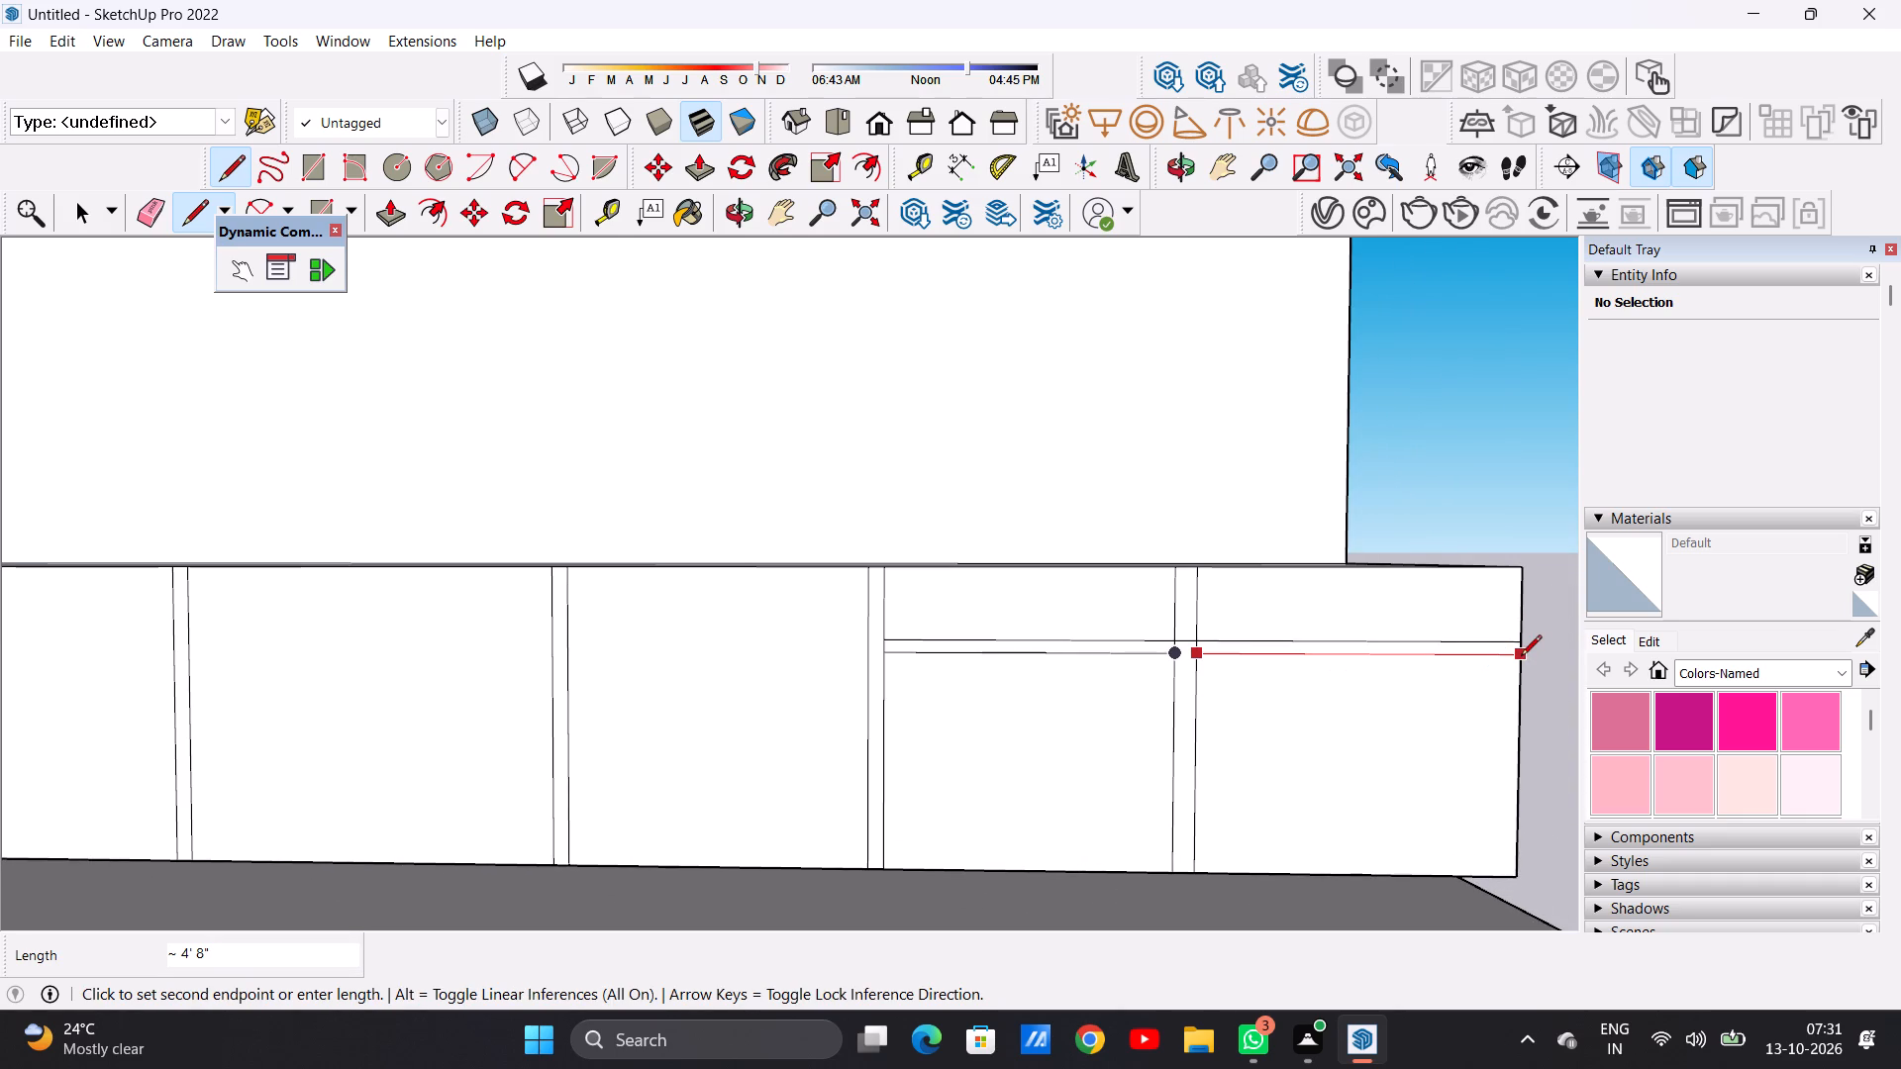
pyautogui.press('space')
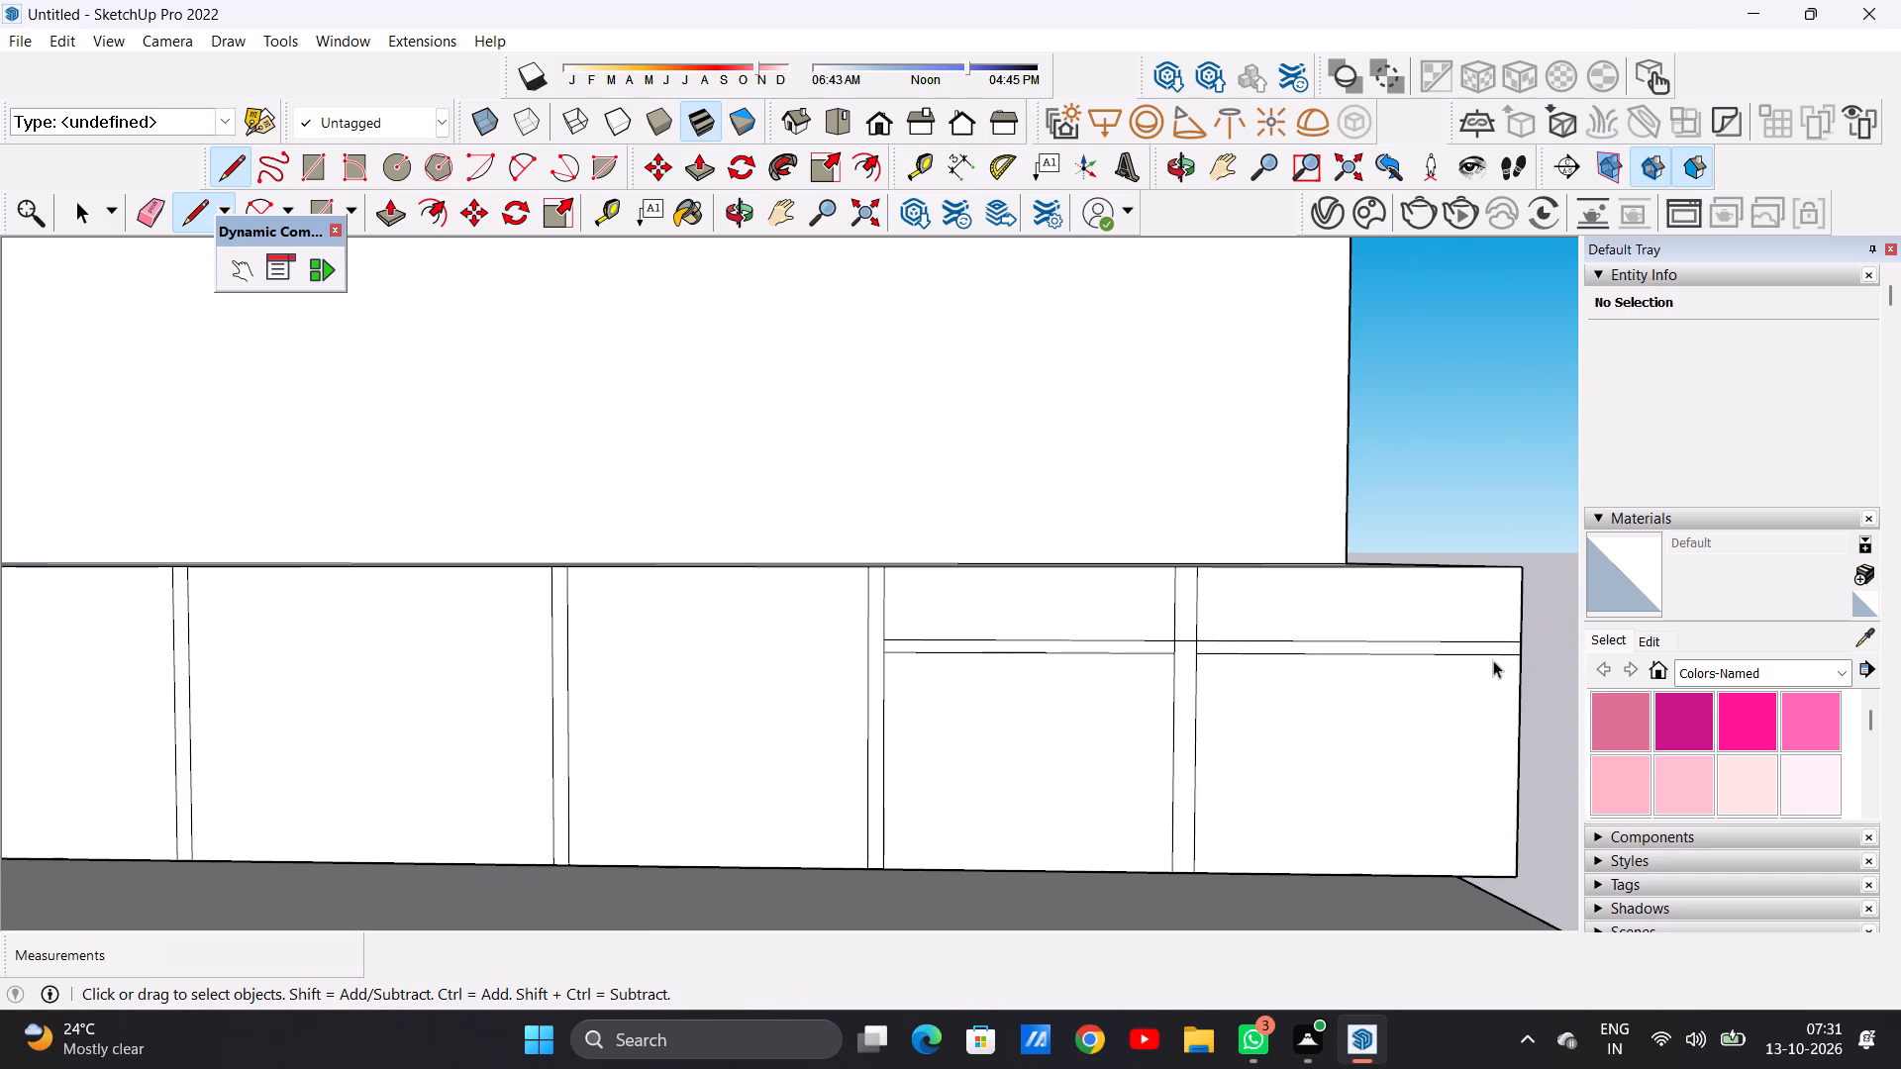
# Join the two lower horizontal segments with a line about 3 7/8" long across the end bay's vertical strip.
pyautogui.scroll(1, 1195, 665)
pyautogui.scroll(-1, 1195, 665)
pyautogui.scroll(2, 1195, 665)
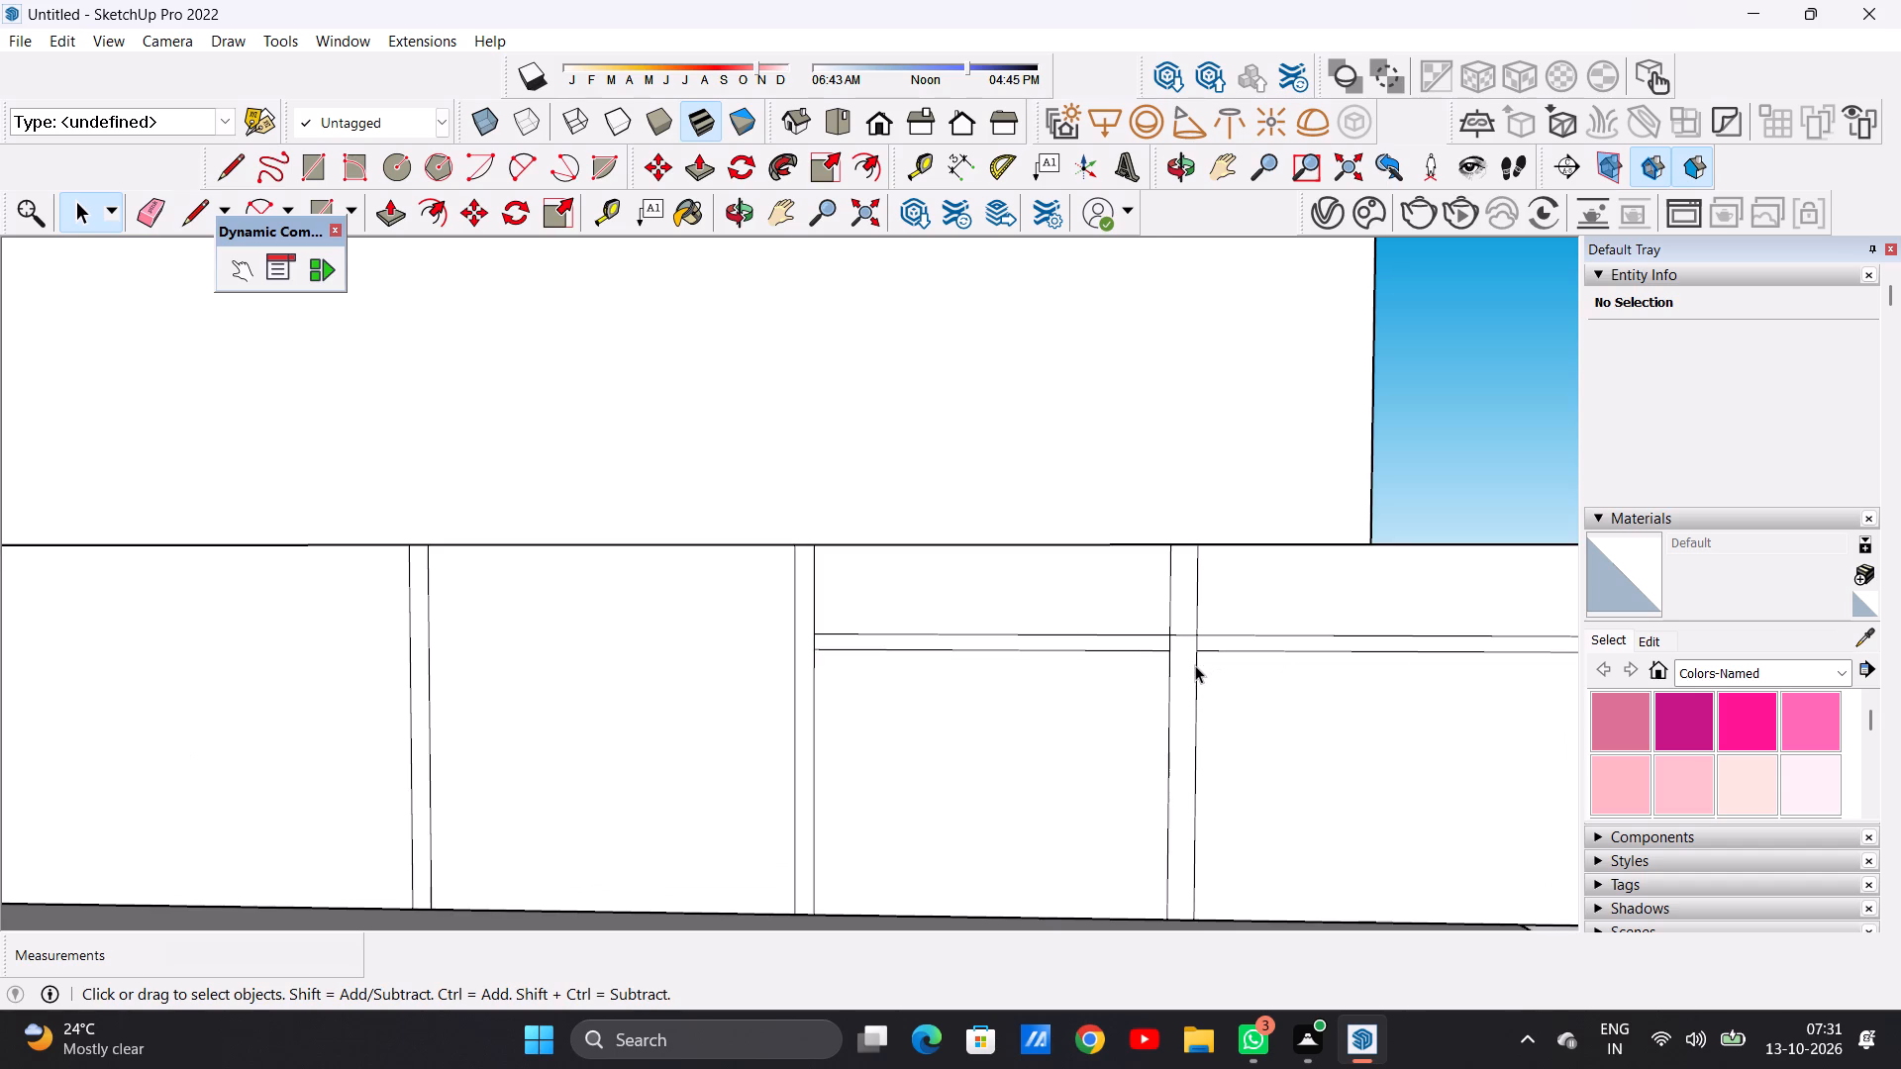
pyautogui.press('l')
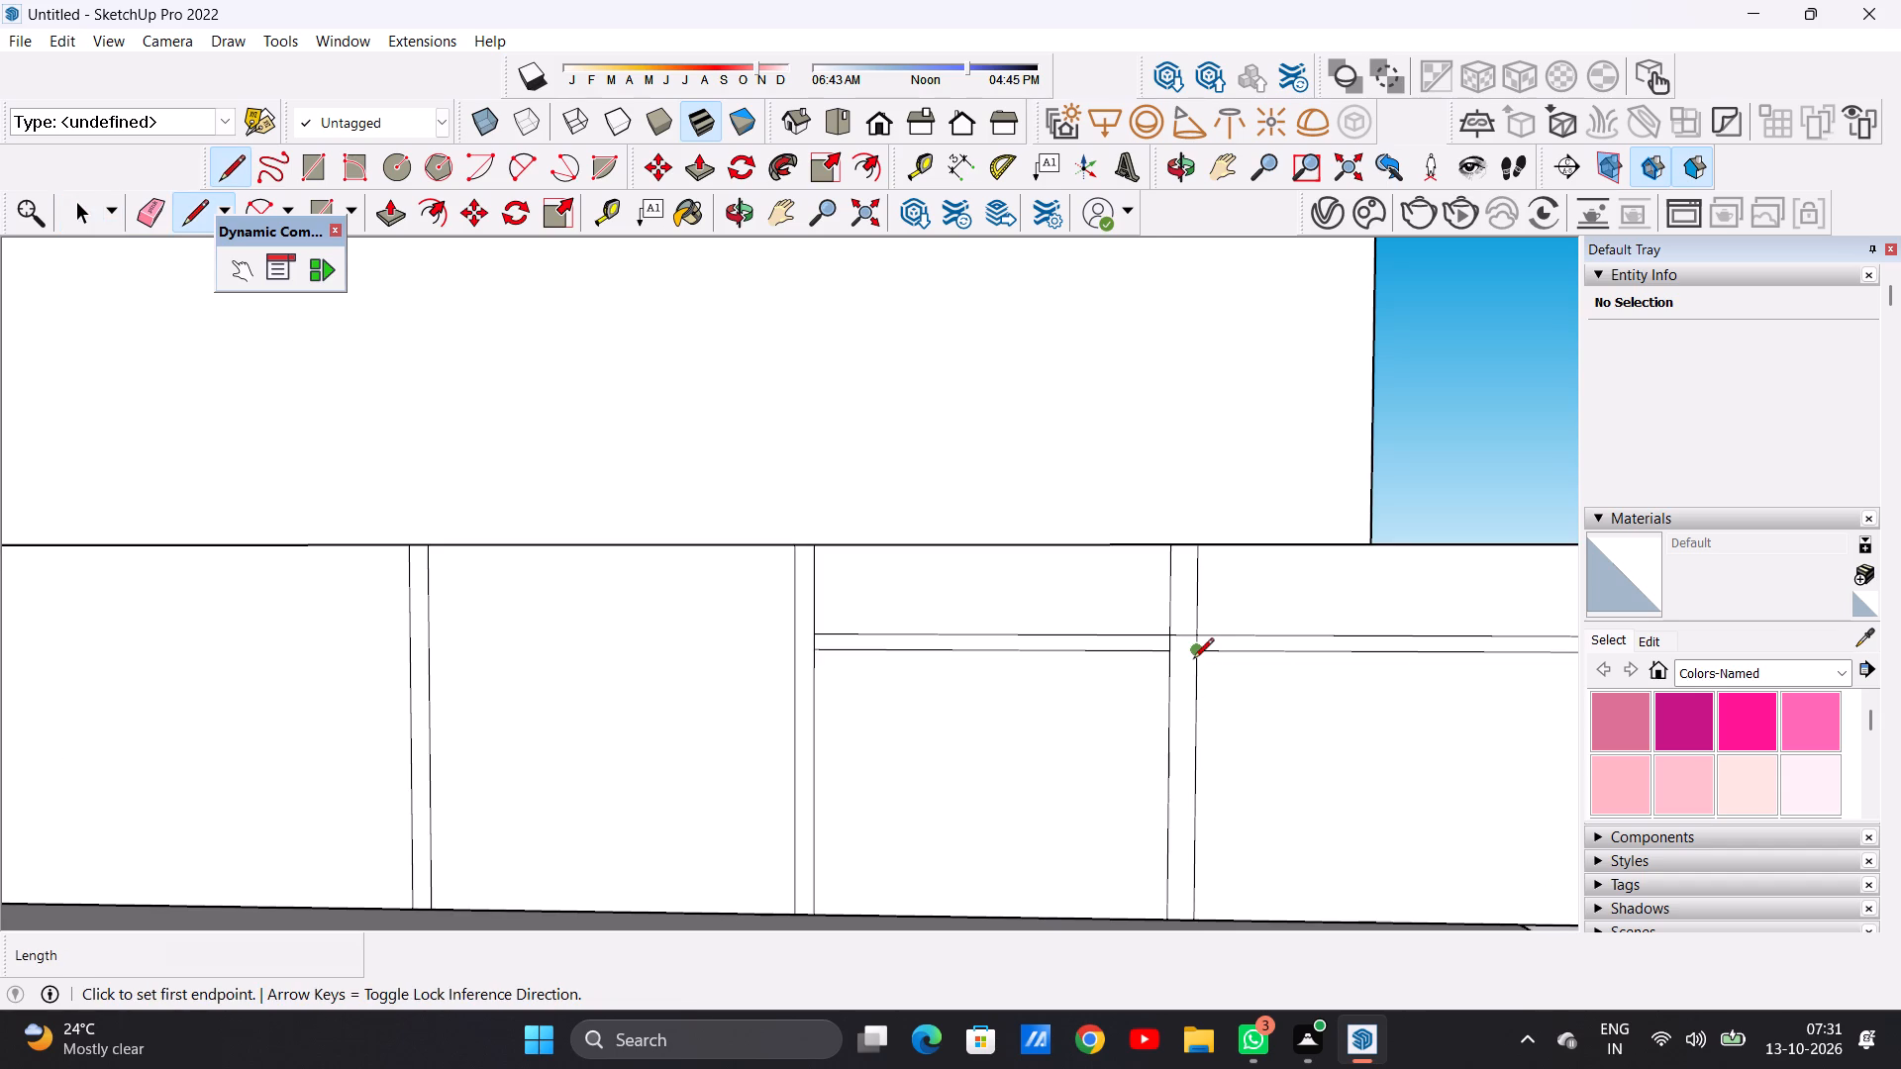
pyautogui.click(1171, 647)
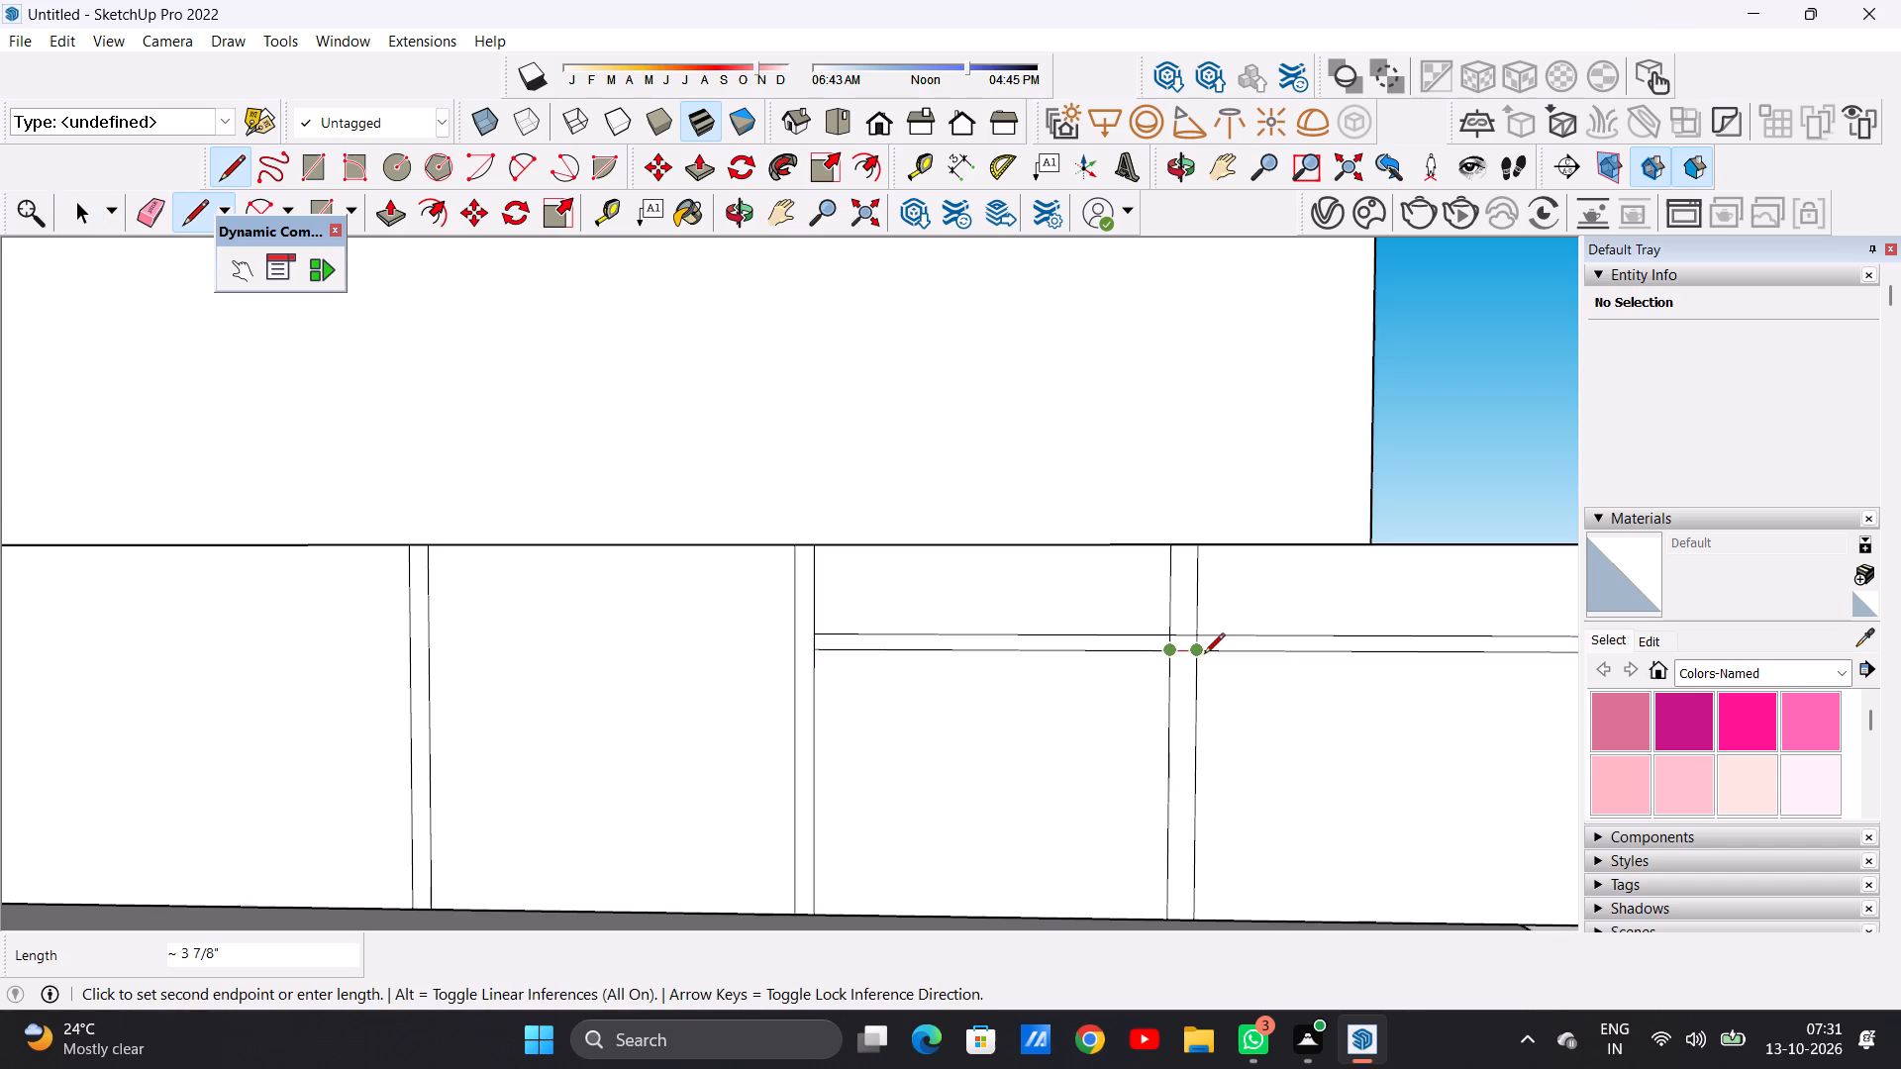
pyautogui.click(1204, 655)
pyautogui.press('space')
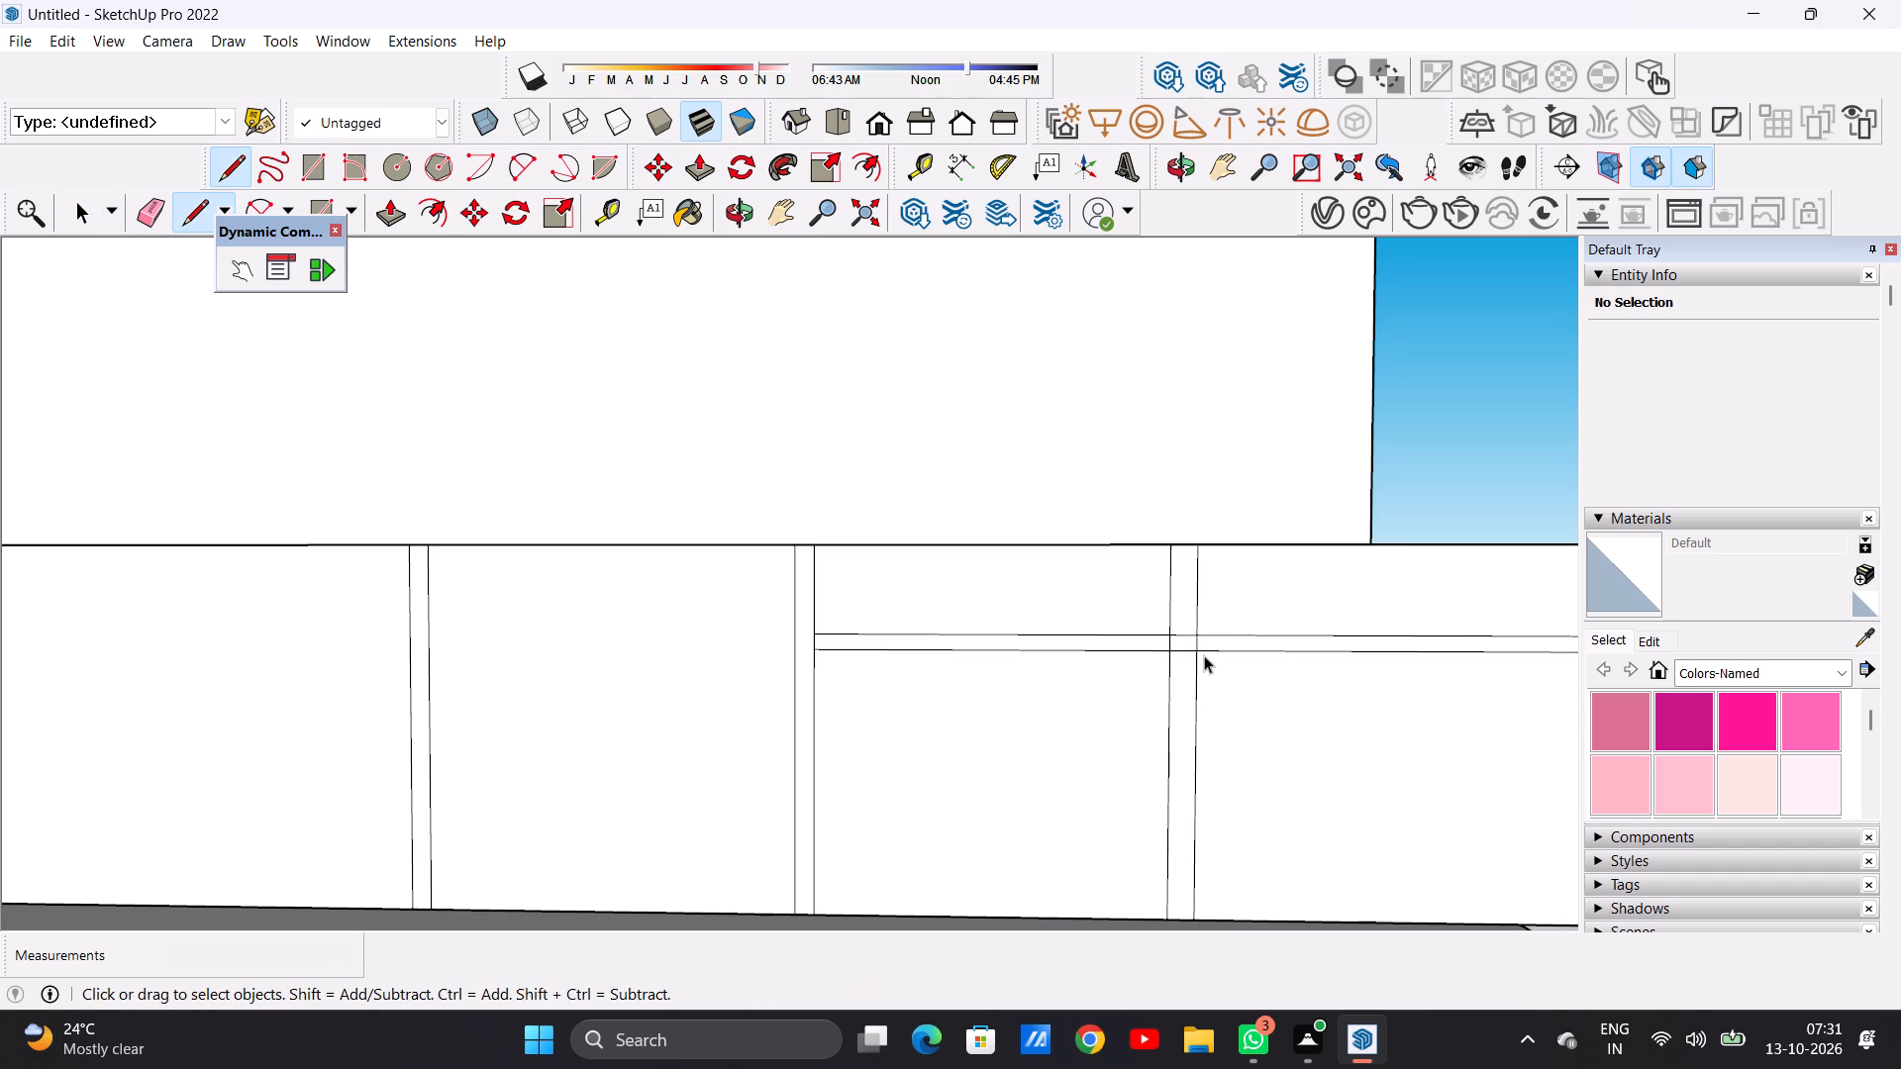
pyautogui.scroll(2, 1184, 649)
pyautogui.scroll(-6, 1118, 657)
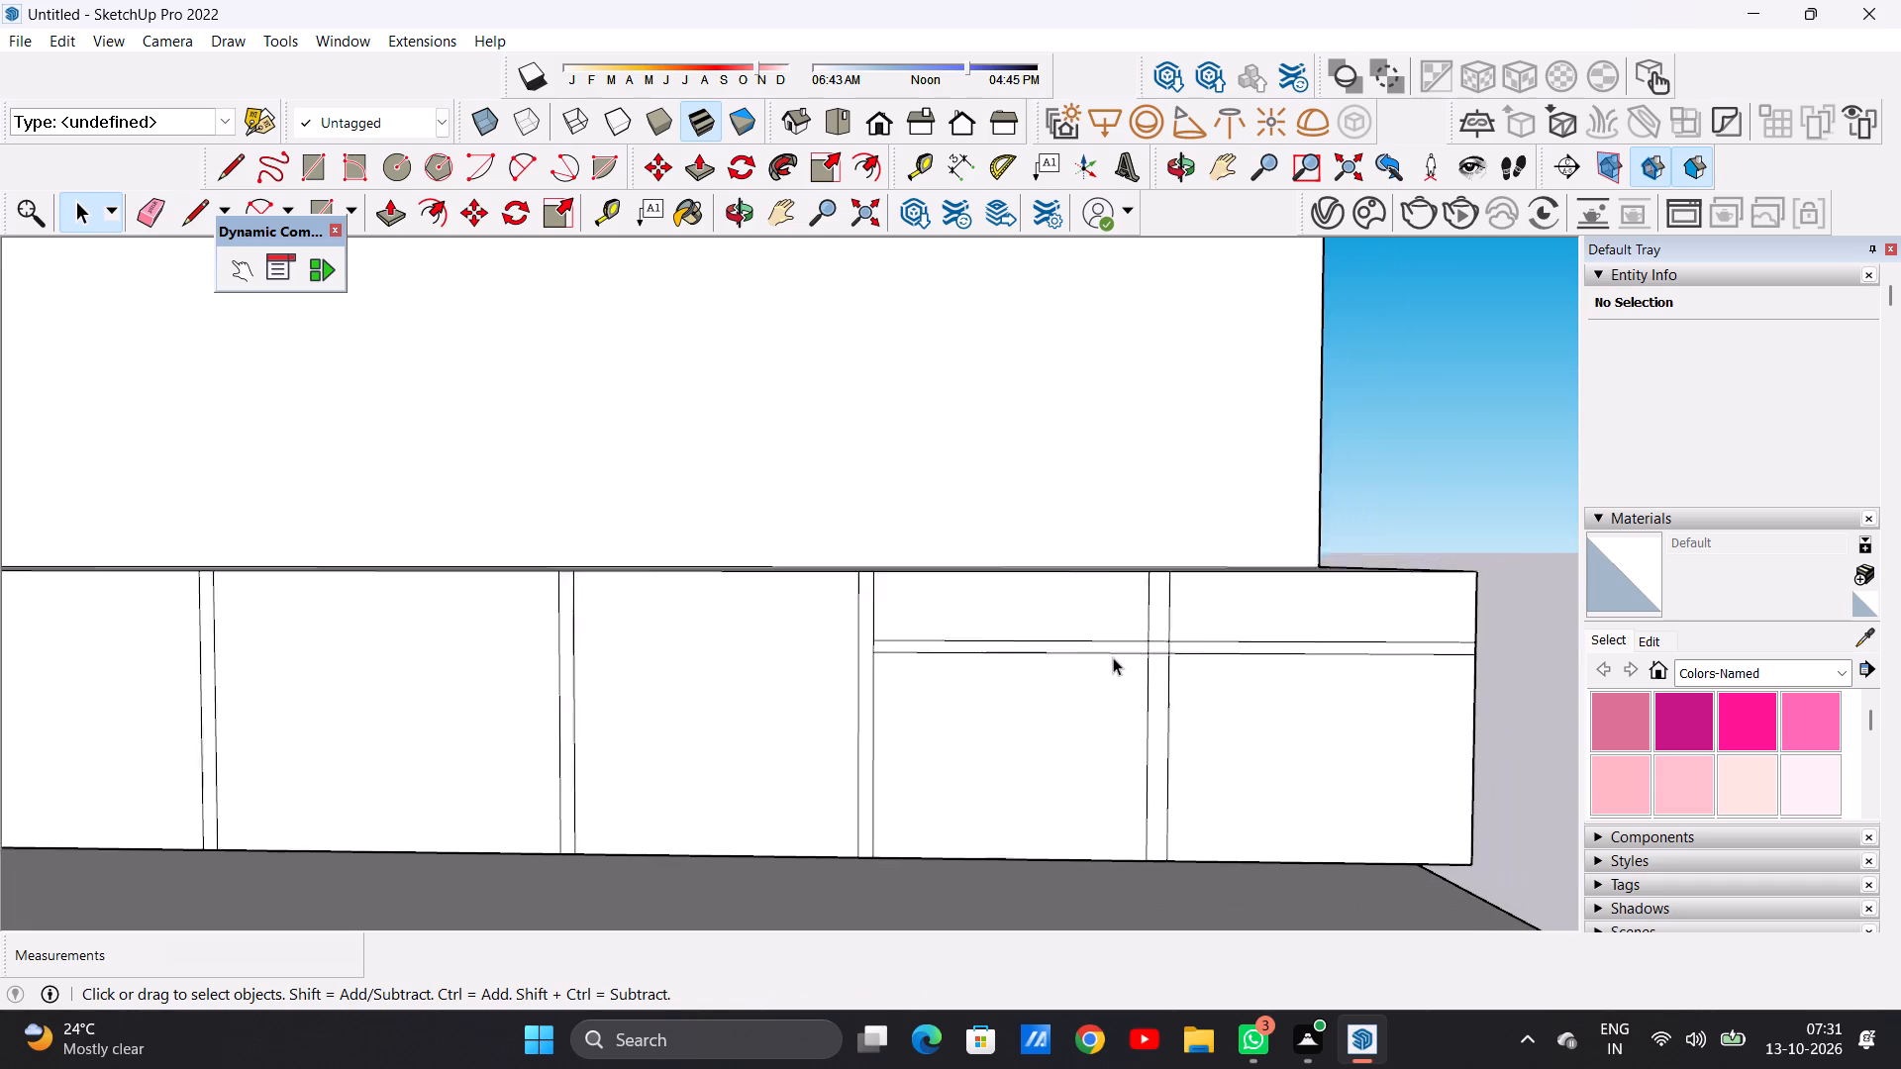
pyautogui.scroll(-6, 1113, 657)
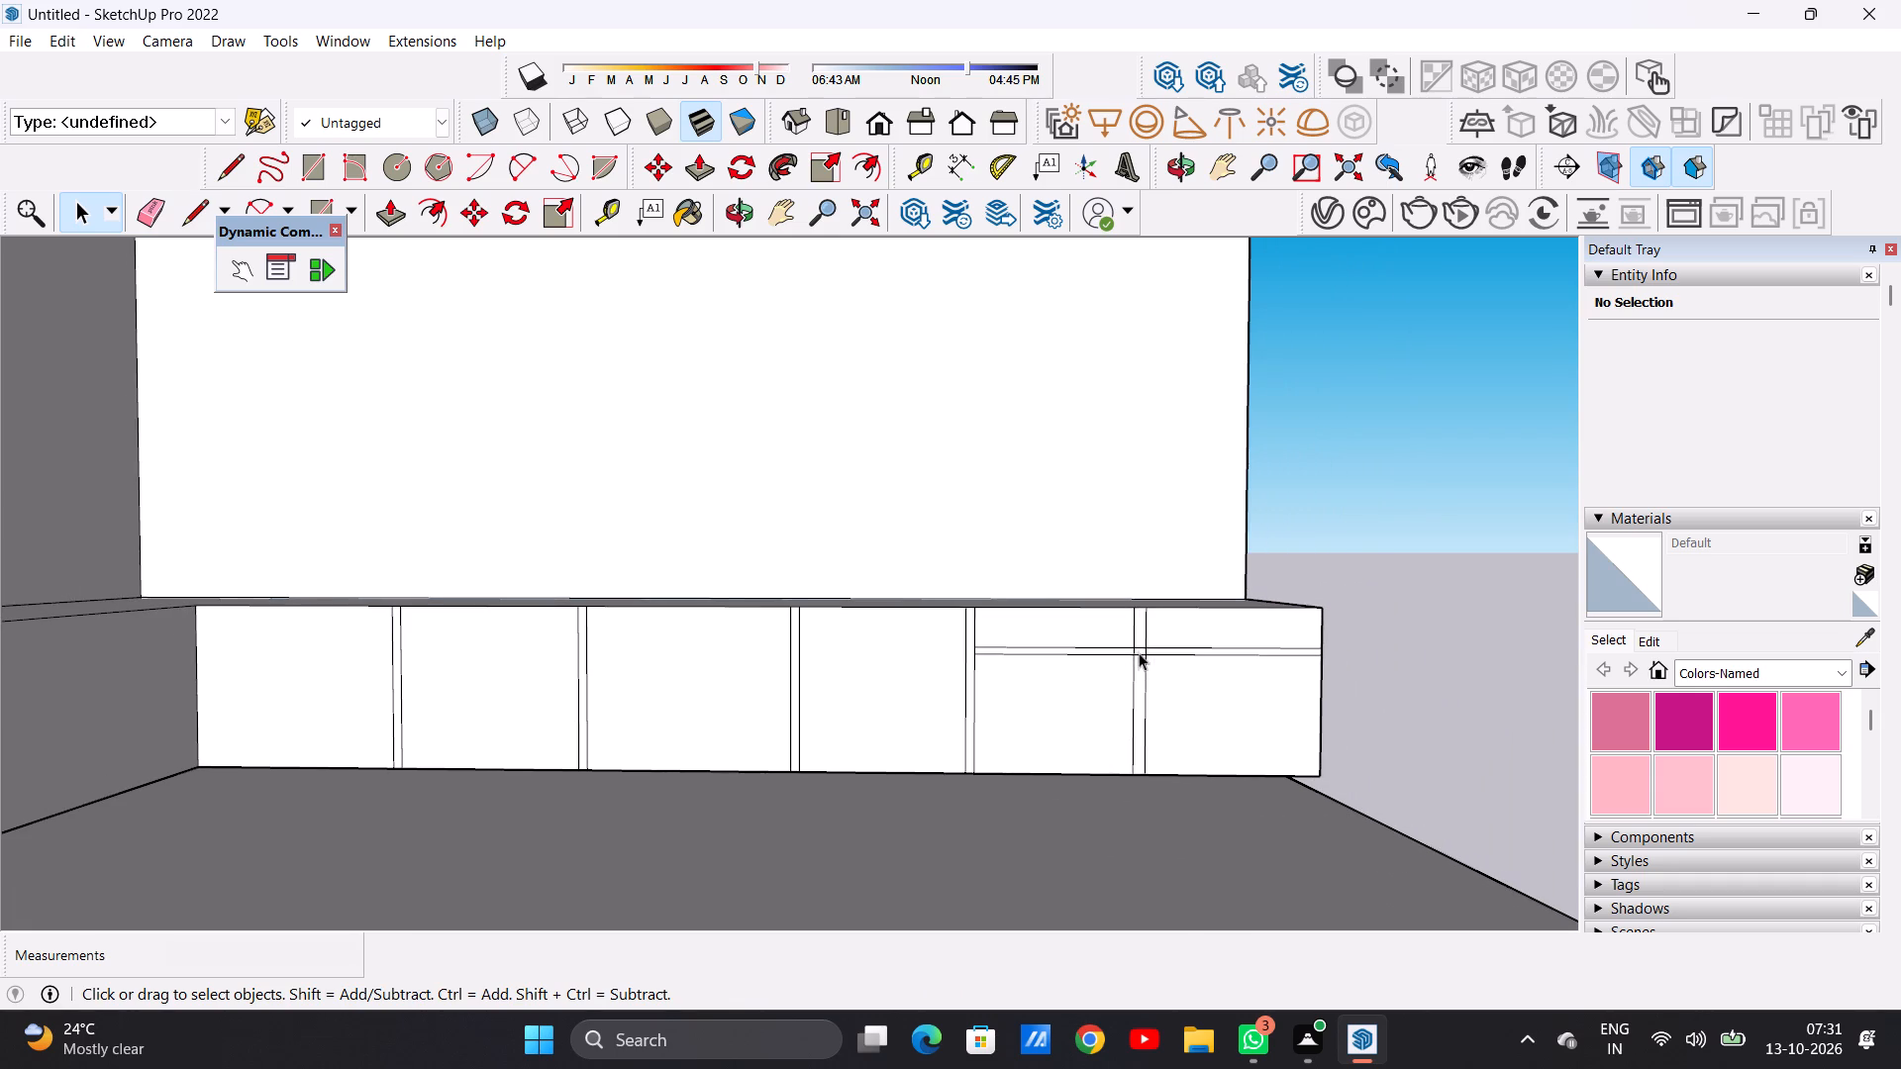
# Examine the divided counter front and the whole kitchen layout up close and from several angles.
pyautogui.scroll(8, 1133, 651)
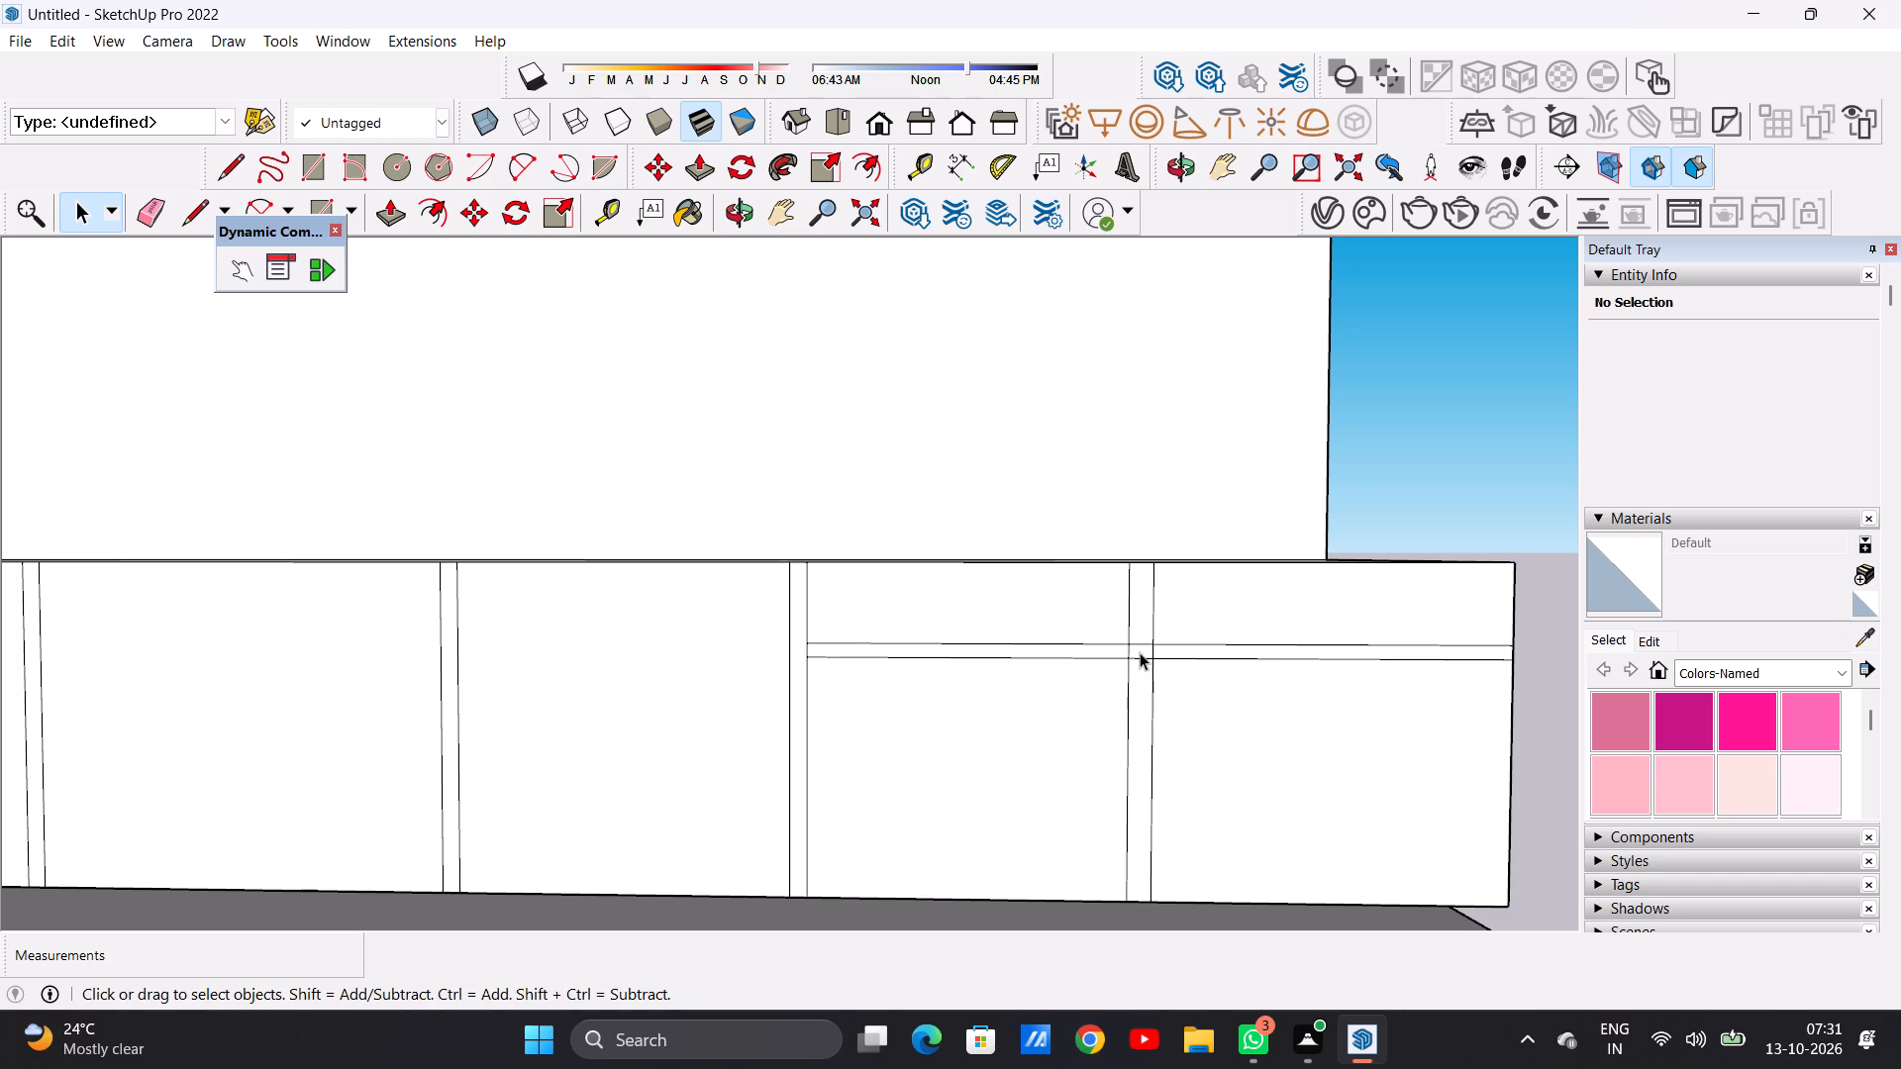
pyautogui.scroll(-3, 1030, 557)
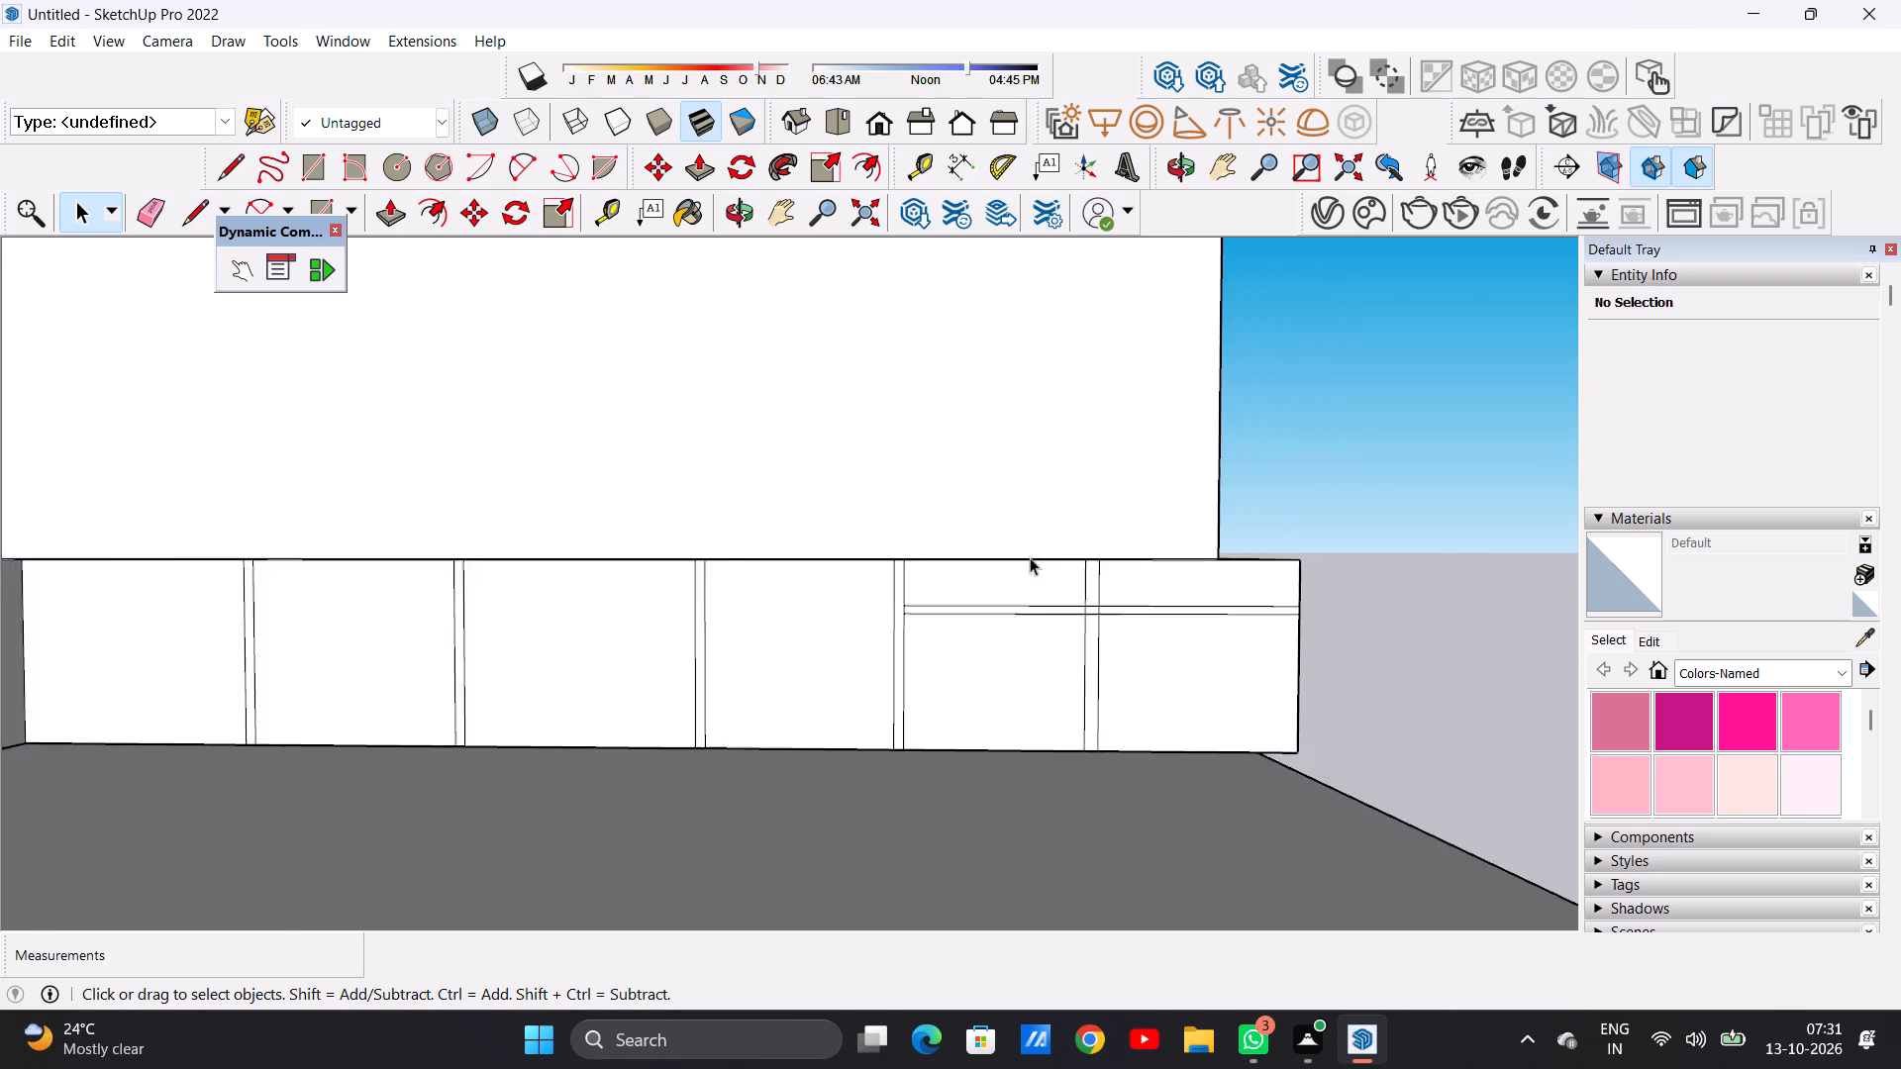
pyautogui.scroll(-11, 1030, 557)
pyautogui.moveTo(1191, 600); pyautogui.dragTo(785, 673, button='middle')
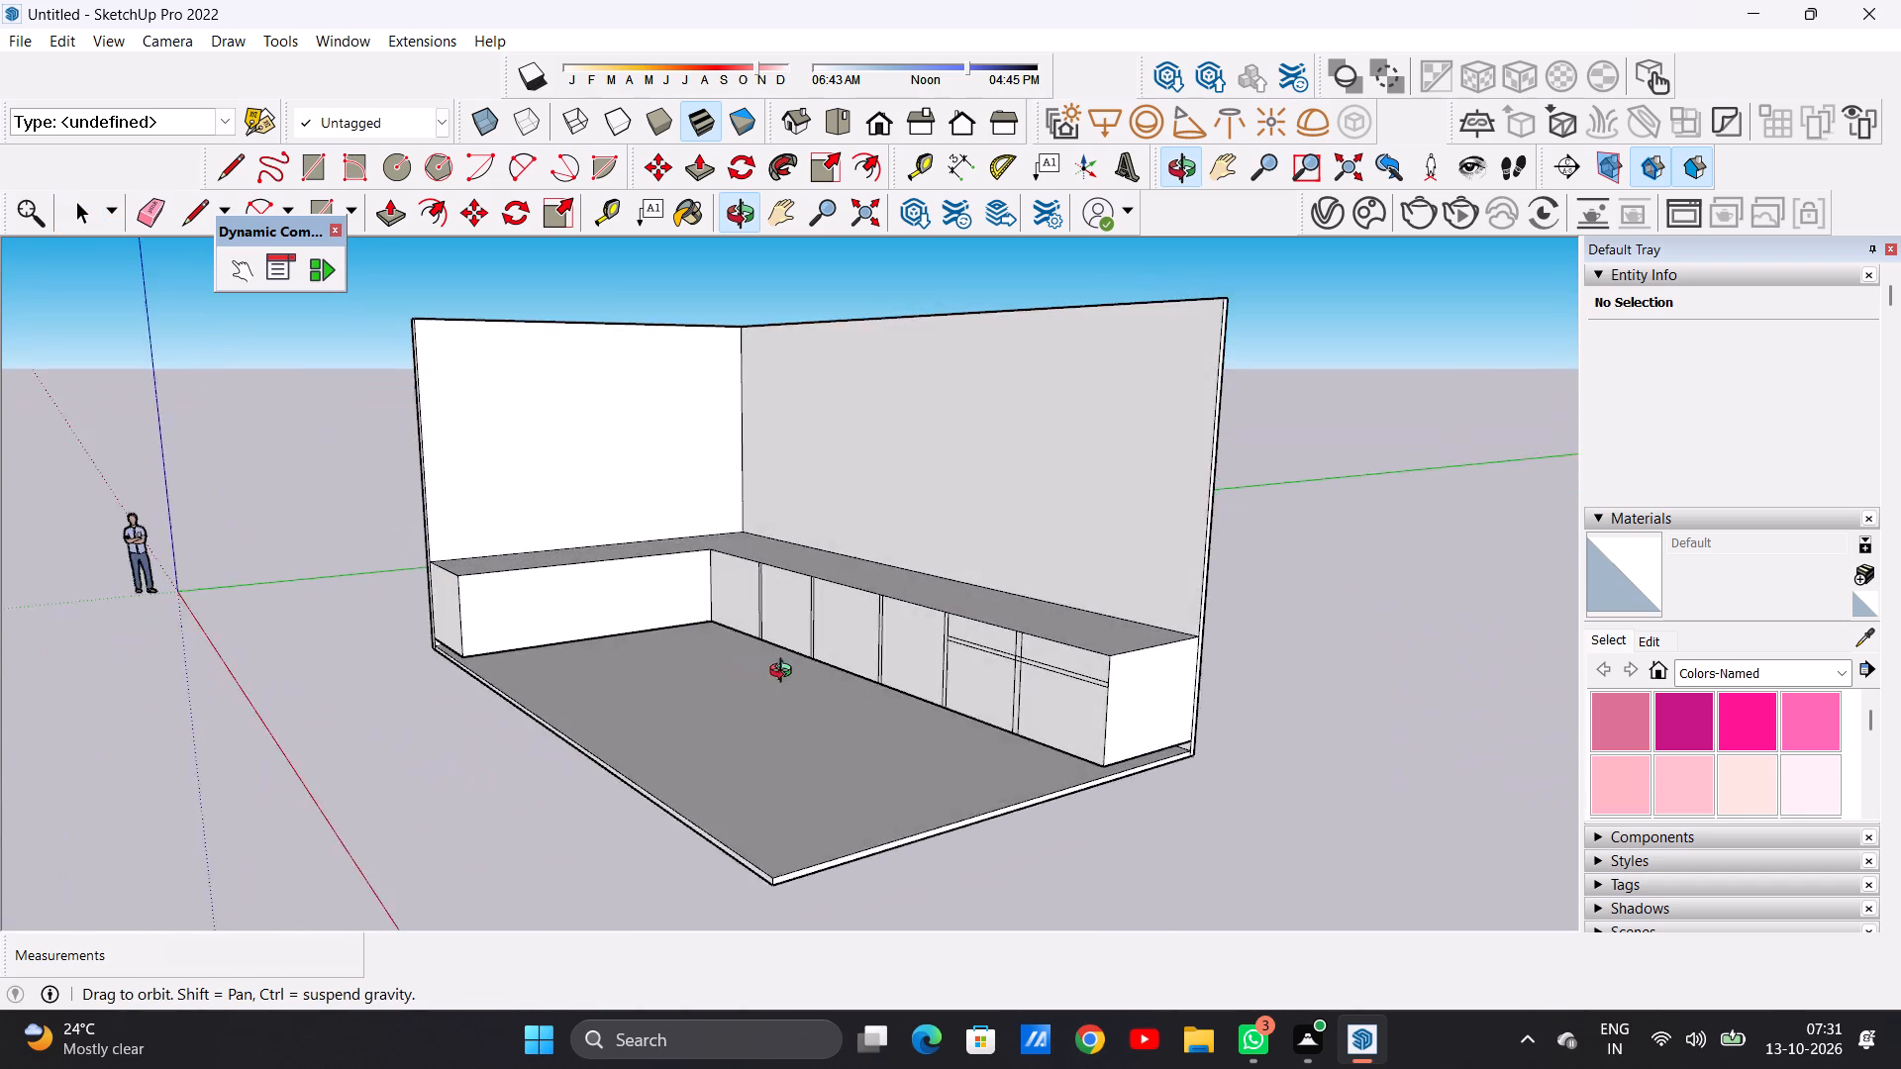
pyautogui.moveTo(785, 673); pyautogui.dragTo(1005, 632, button='middle')
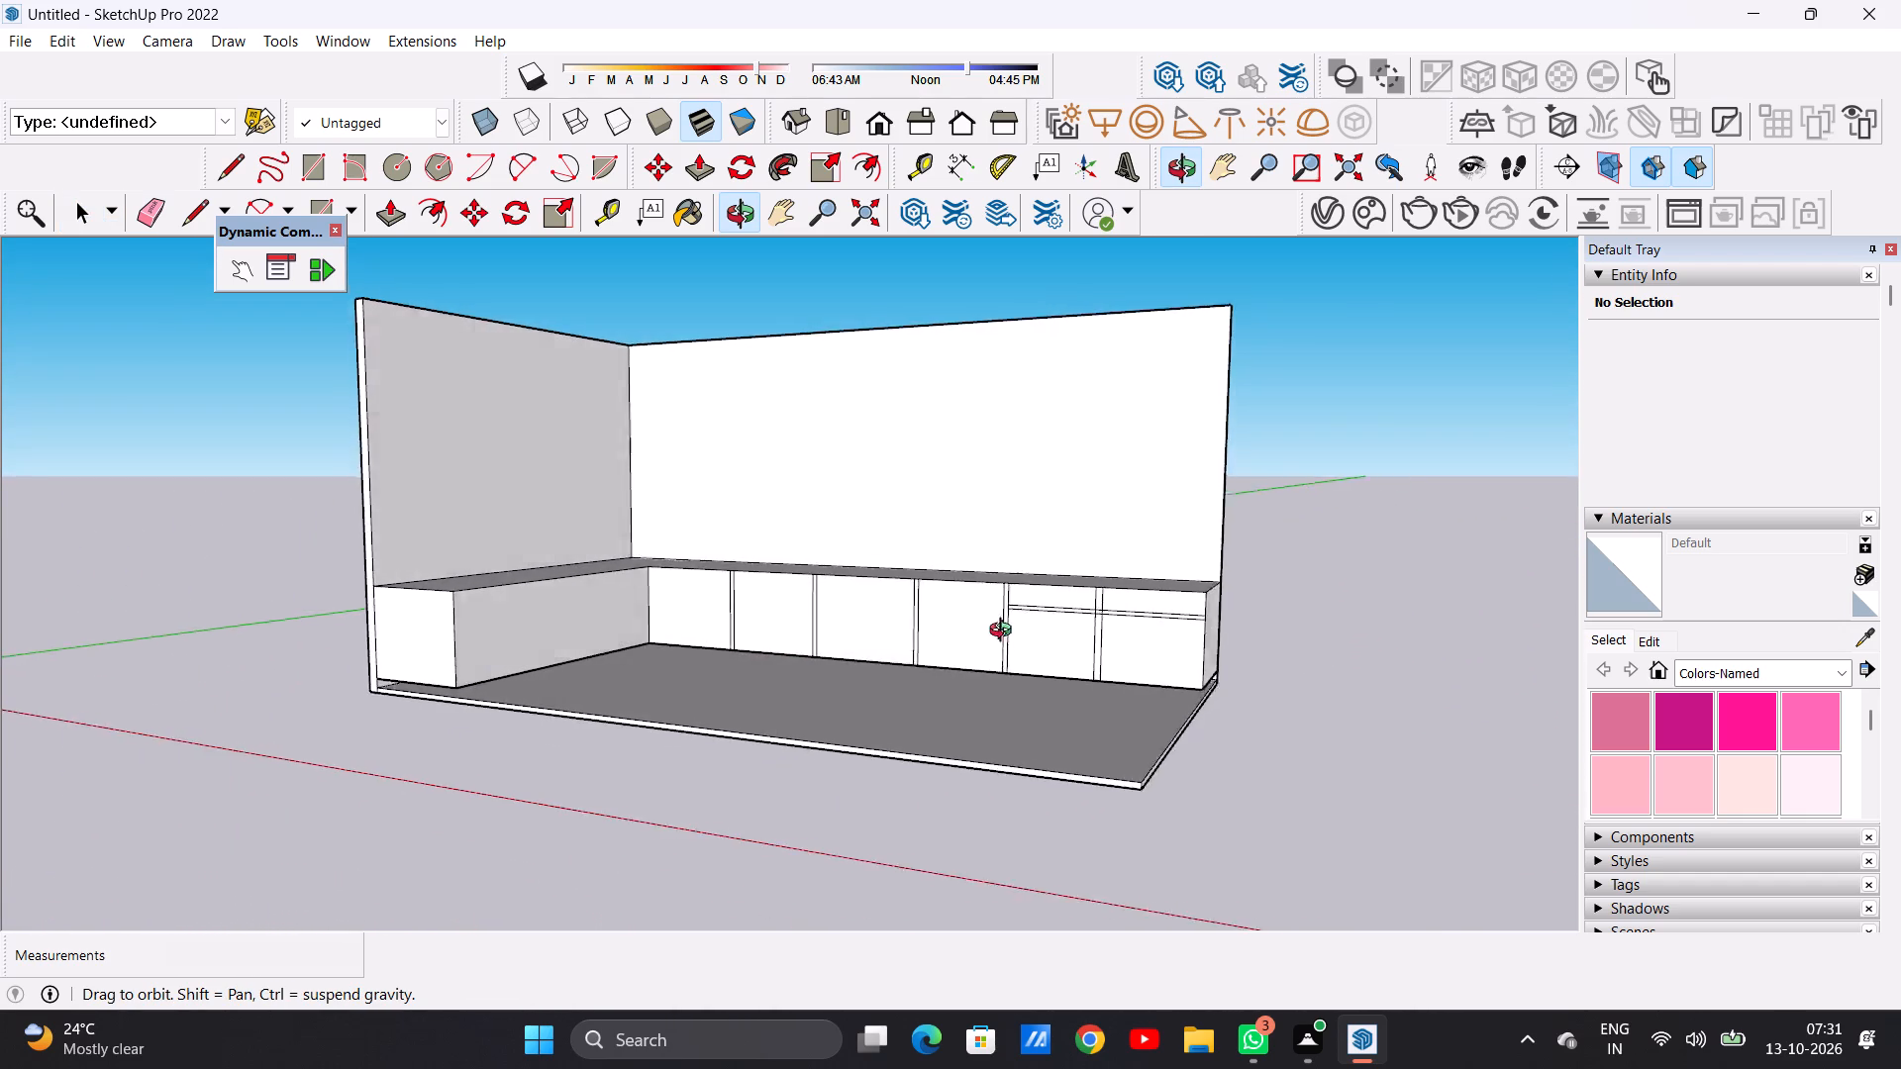
pyautogui.moveTo(1005, 632); pyautogui.dragTo(1067, 664, button='middle')
pyautogui.scroll(2, 746, 621)
pyautogui.moveTo(736, 623); pyautogui.dragTo(818, 598, button='middle')
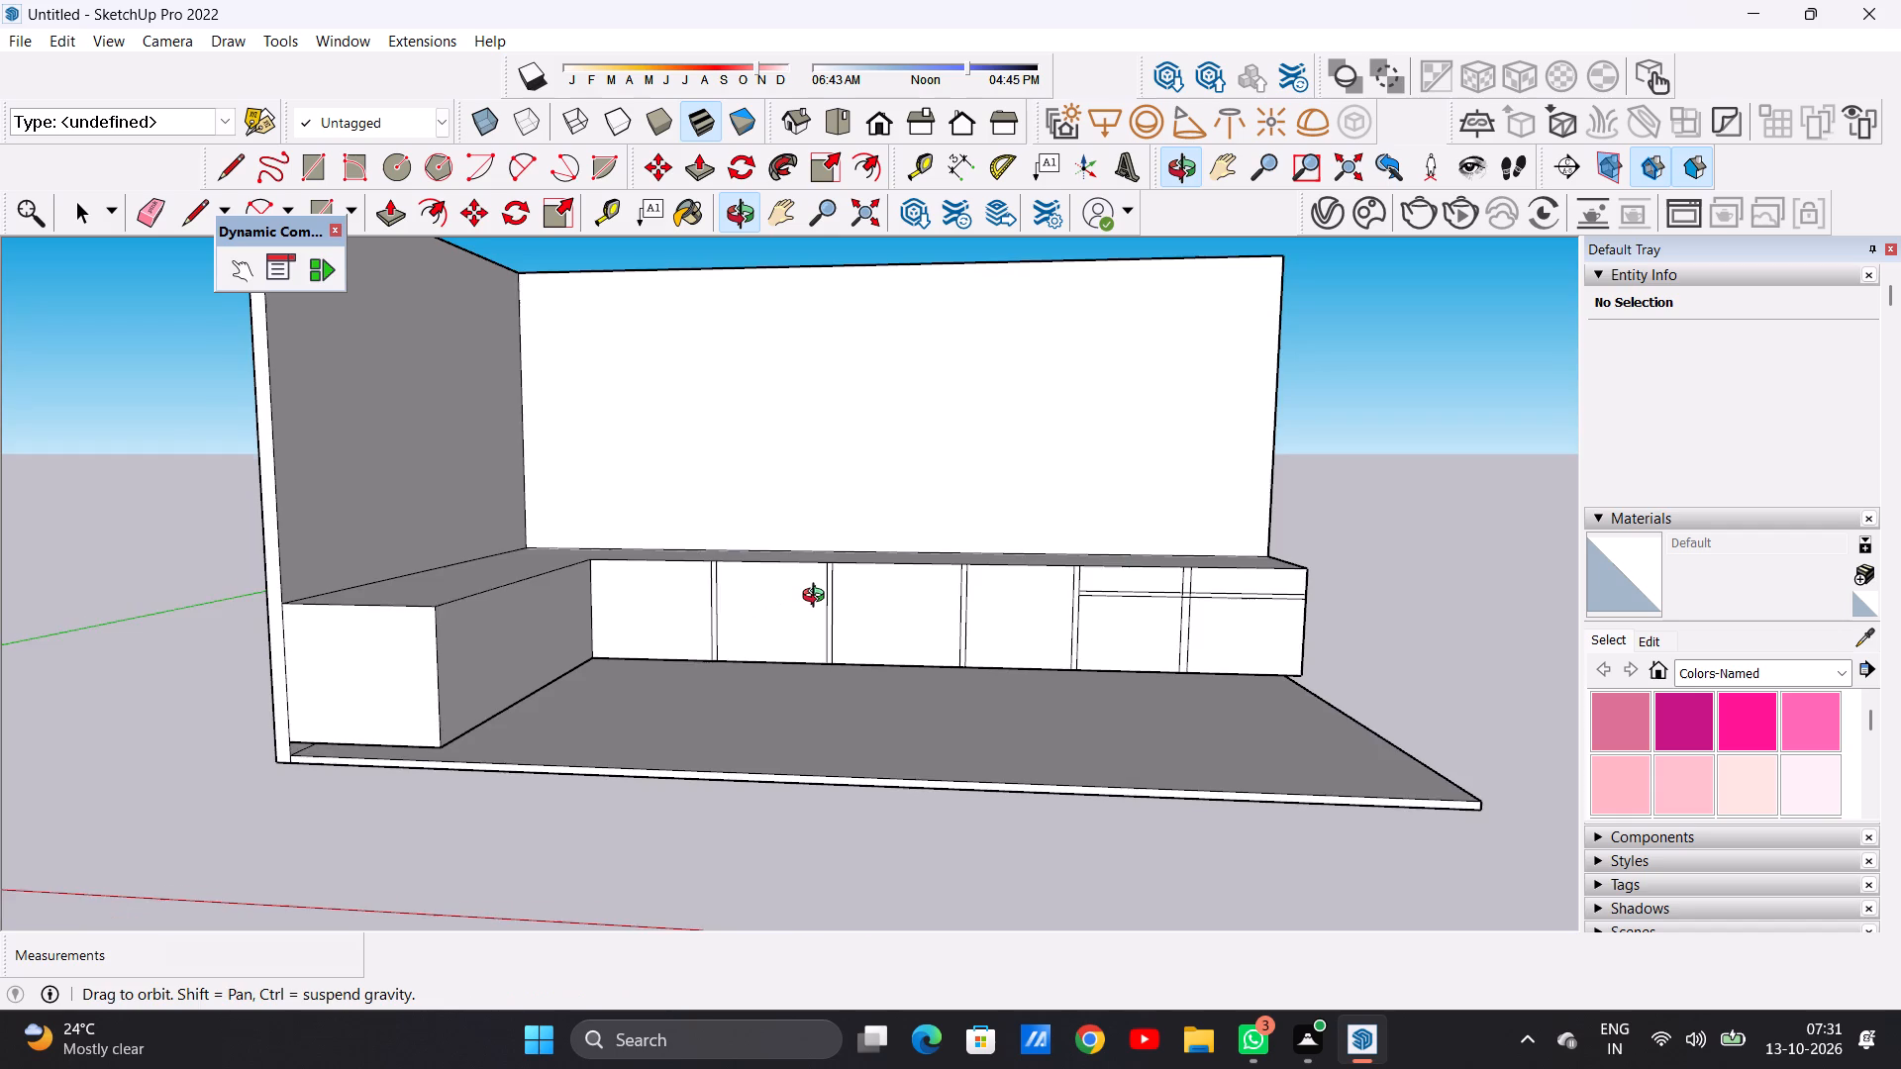
pyautogui.moveTo(818, 598); pyautogui.dragTo(819, 581, button='middle')
# Draw an upright handle rectangle about 1' 4 5/8" by 4" in the upper part of the corner cabinet, near the first strip.
pyautogui.scroll(2, 660, 603)
pyautogui.scroll(-1, 660, 603)
pyautogui.scroll(1, 660, 603)
pyautogui.scroll(-1, 660, 603)
pyautogui.scroll(2, 663, 603)
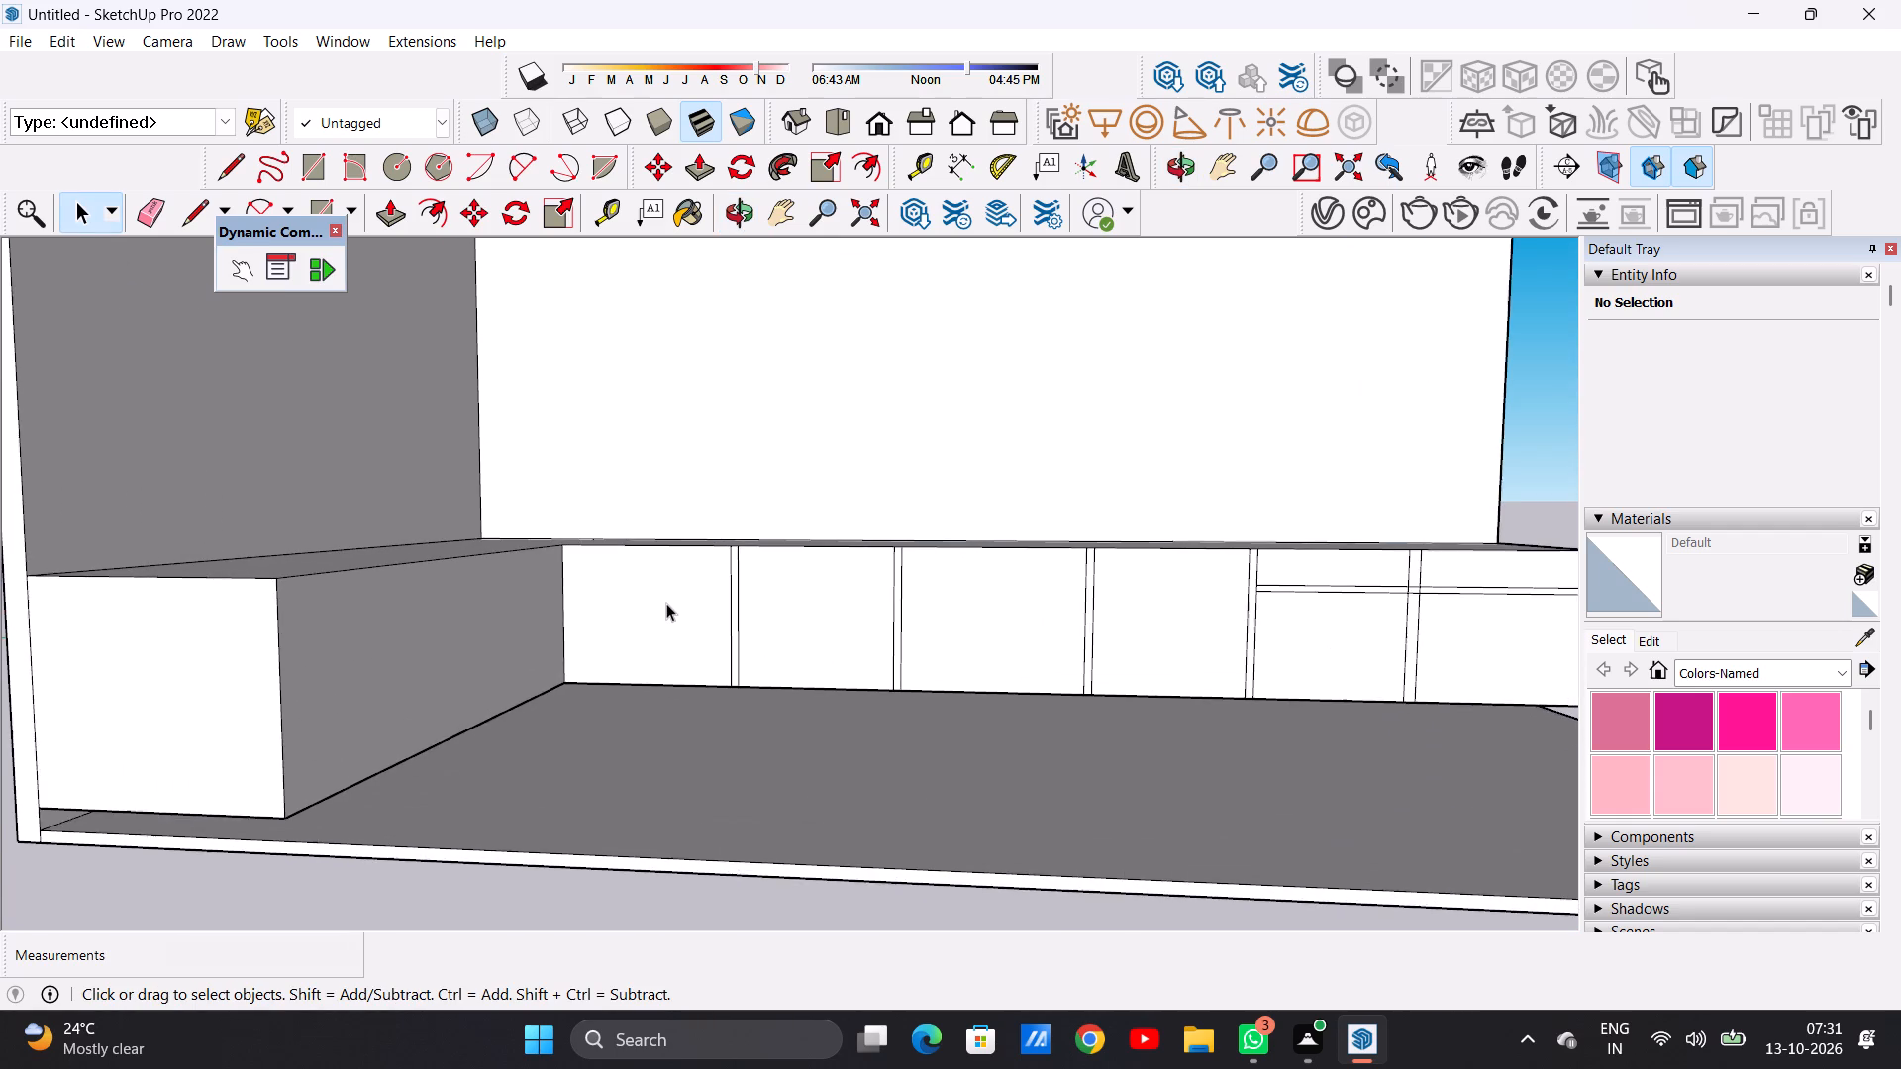
pyautogui.scroll(3, 696, 586)
pyautogui.moveTo(695, 606); pyautogui.dragTo(747, 591, button='middle')
pyautogui.scroll(1, 716, 595)
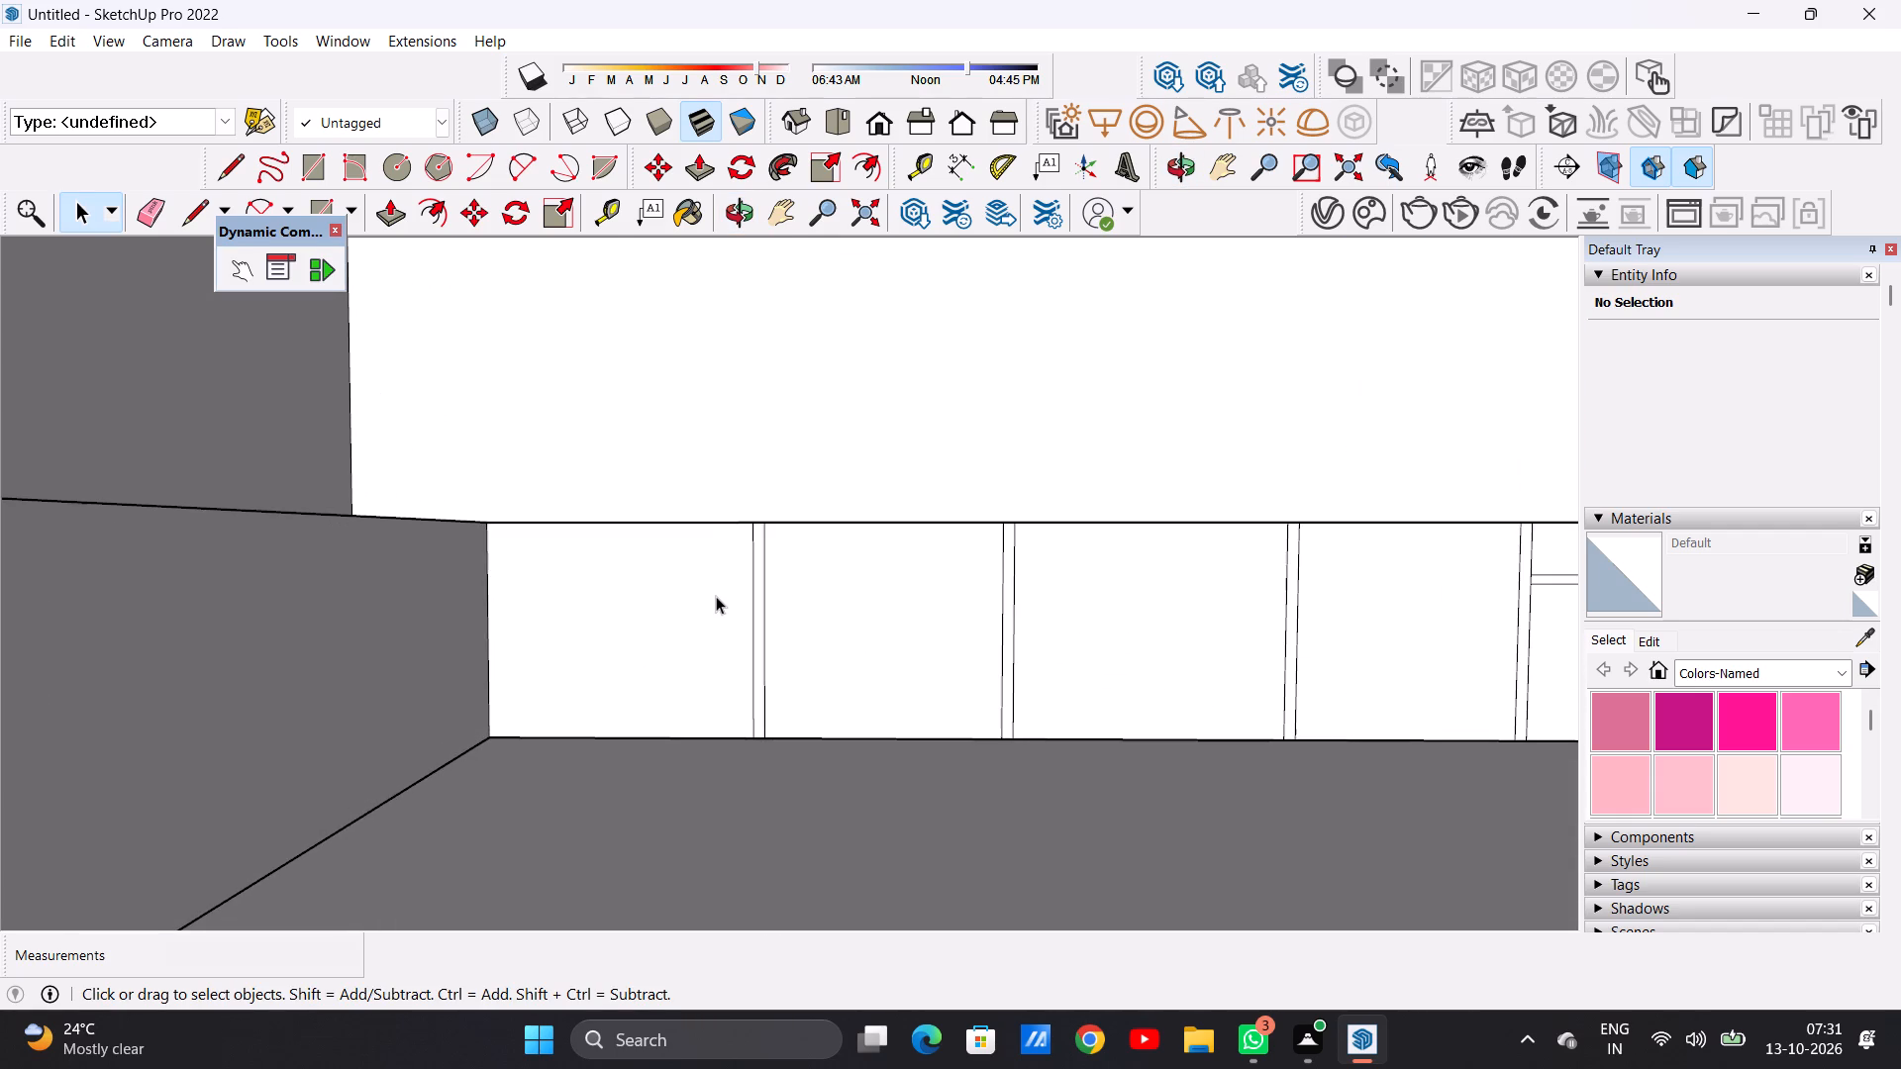
pyautogui.press('r')
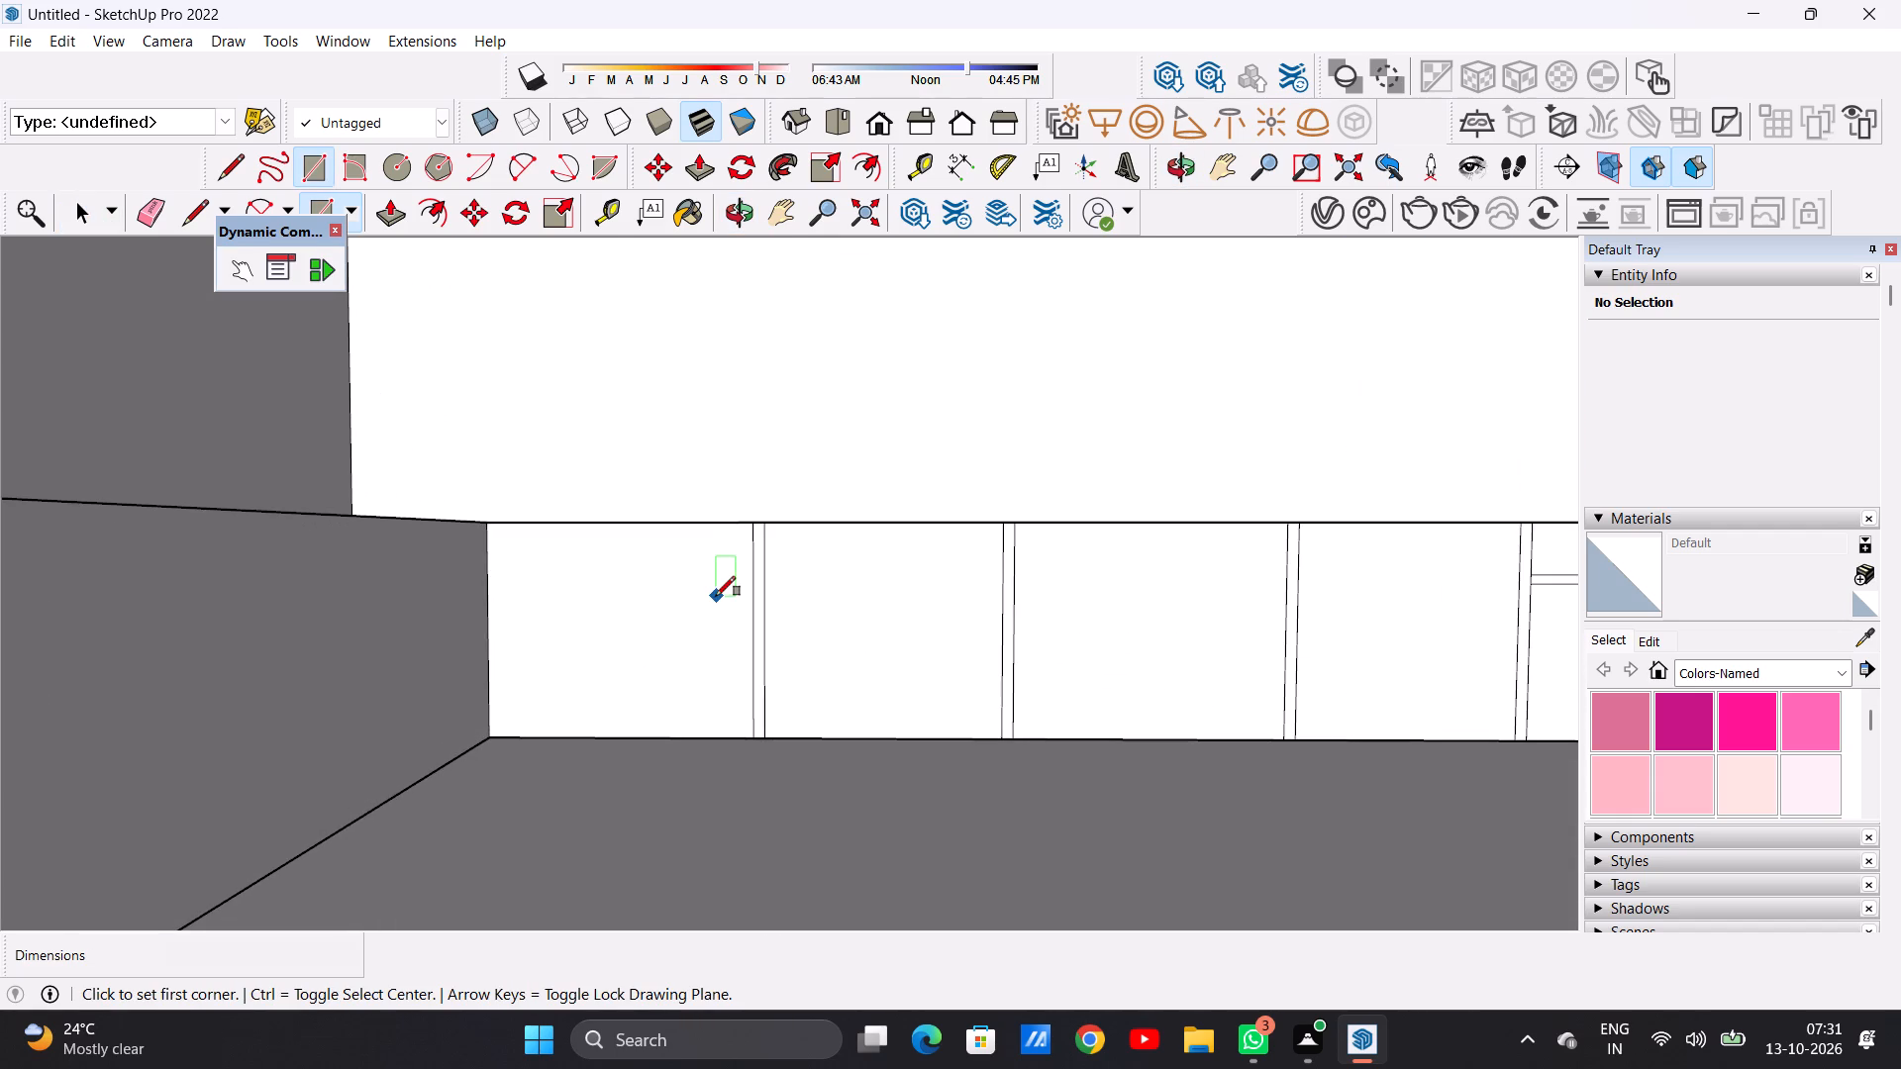
pyautogui.scroll(1, 713, 596)
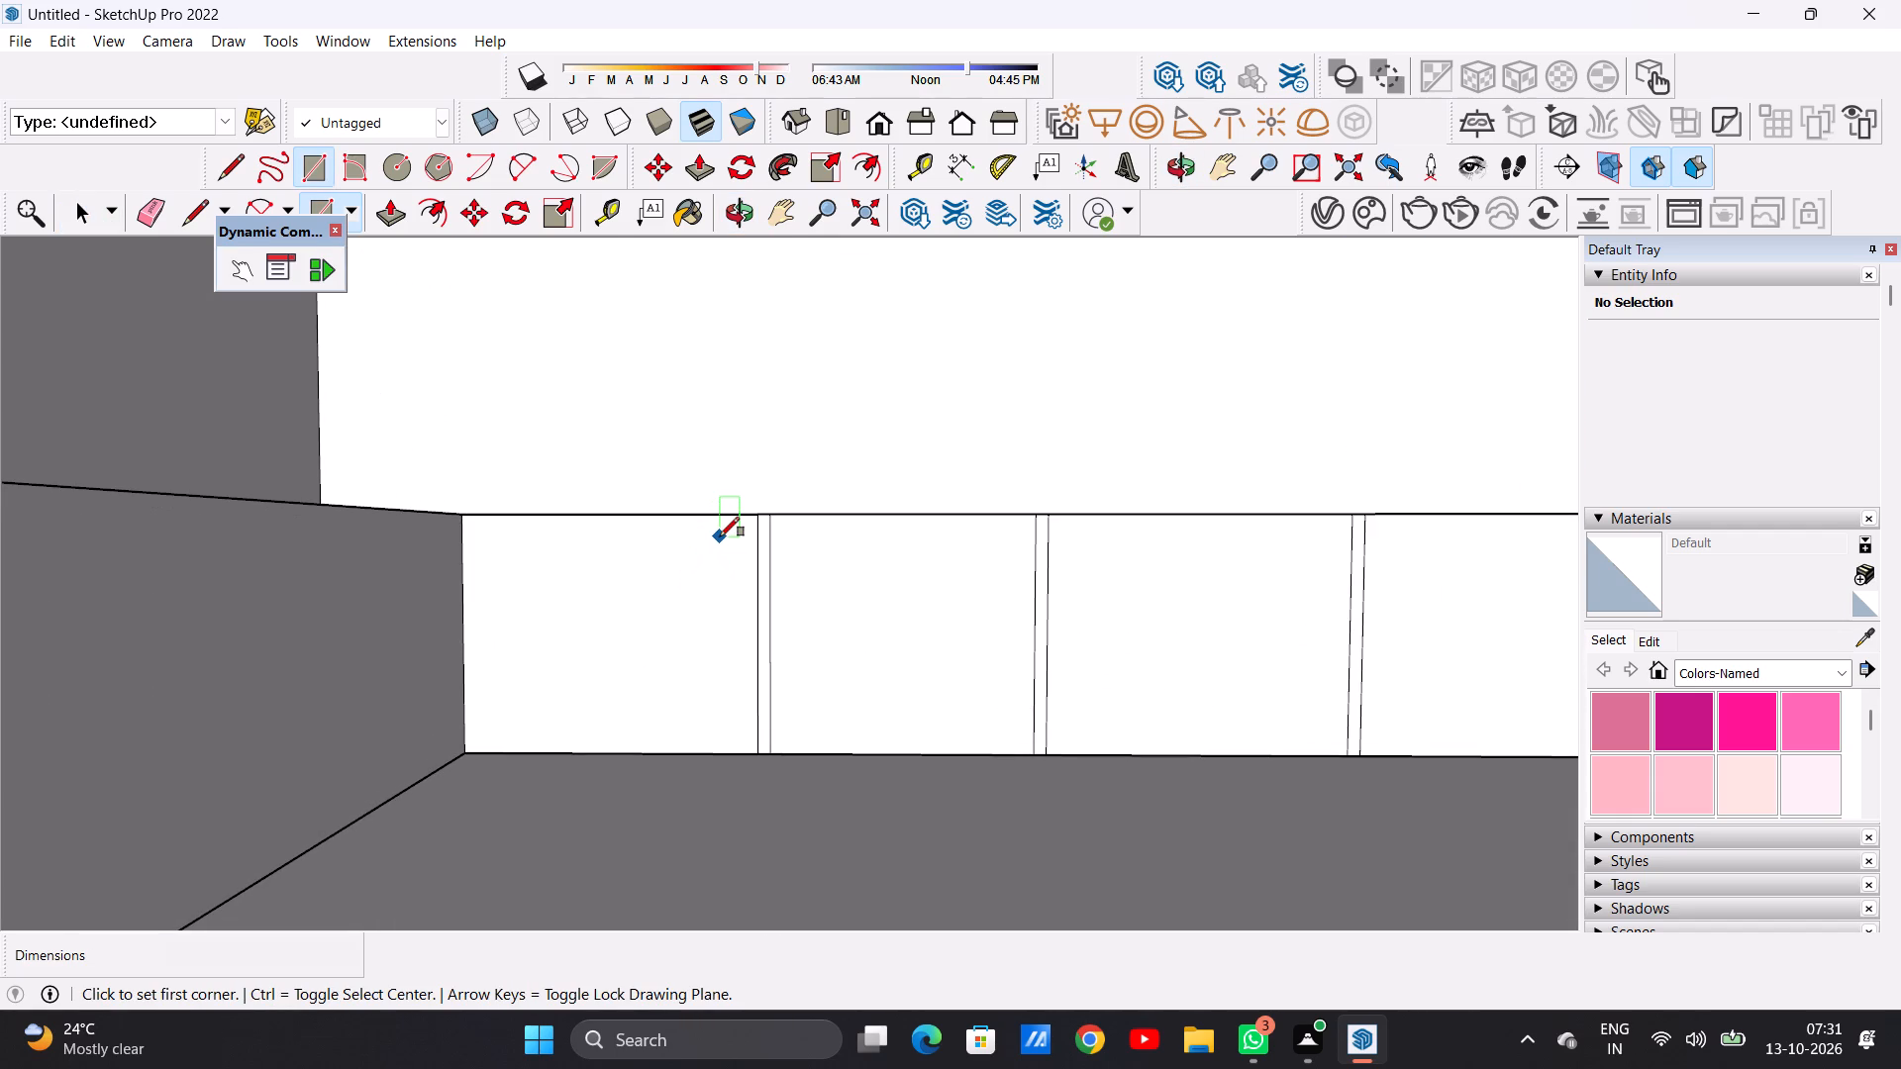
pyautogui.click(714, 538)
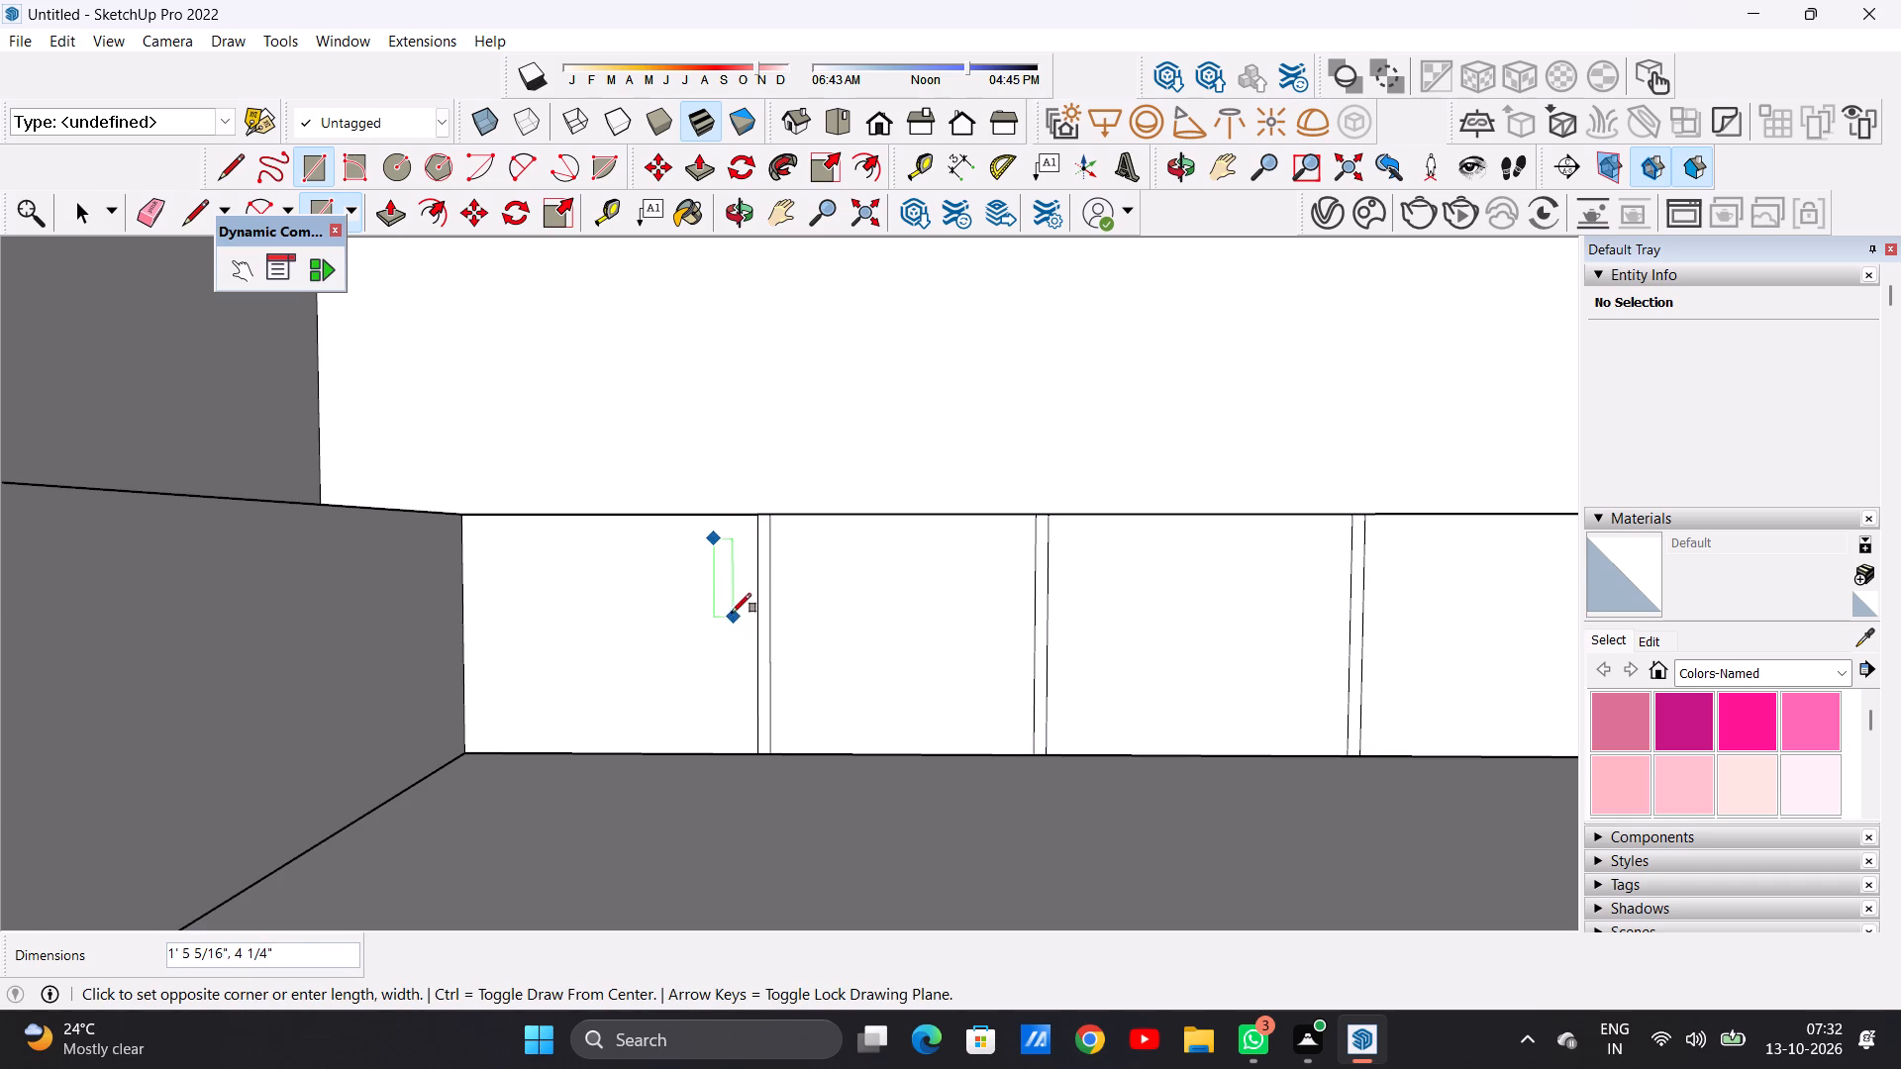
pyautogui.click(732, 612)
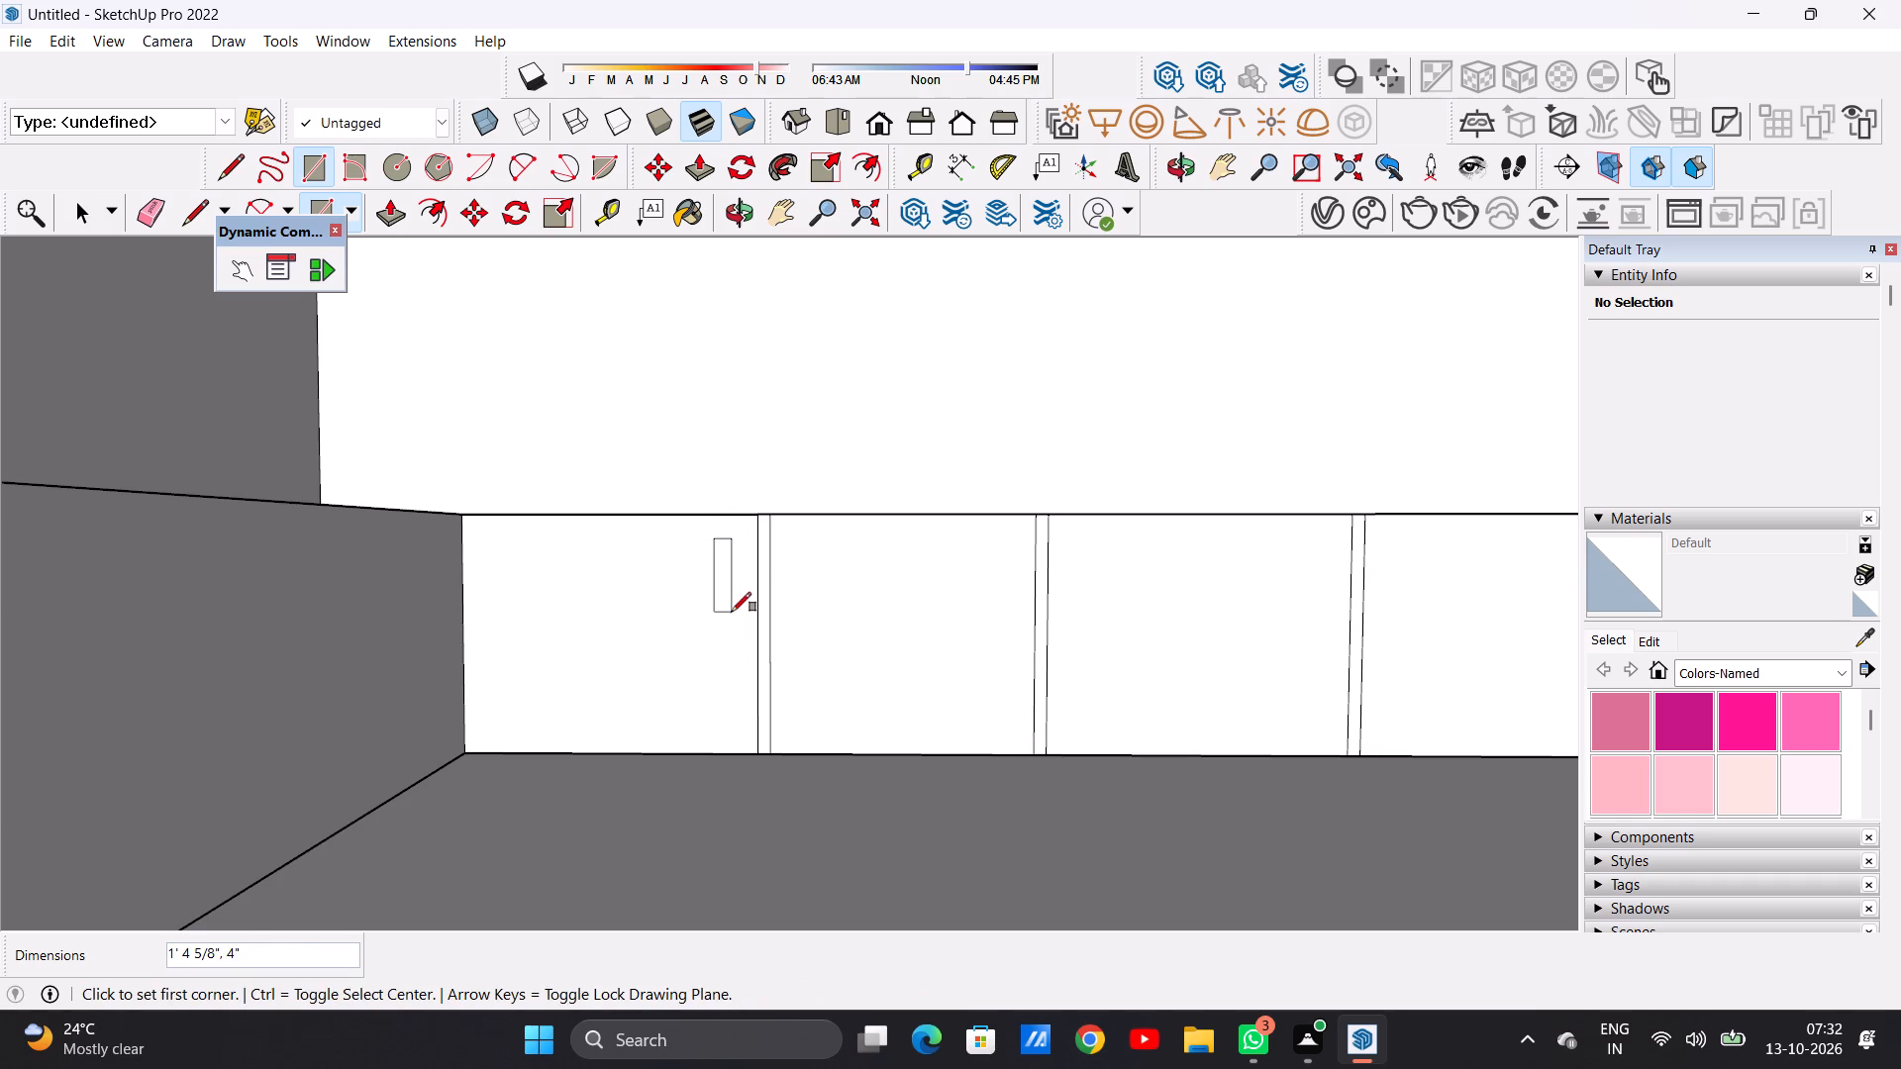
pyautogui.press('space')
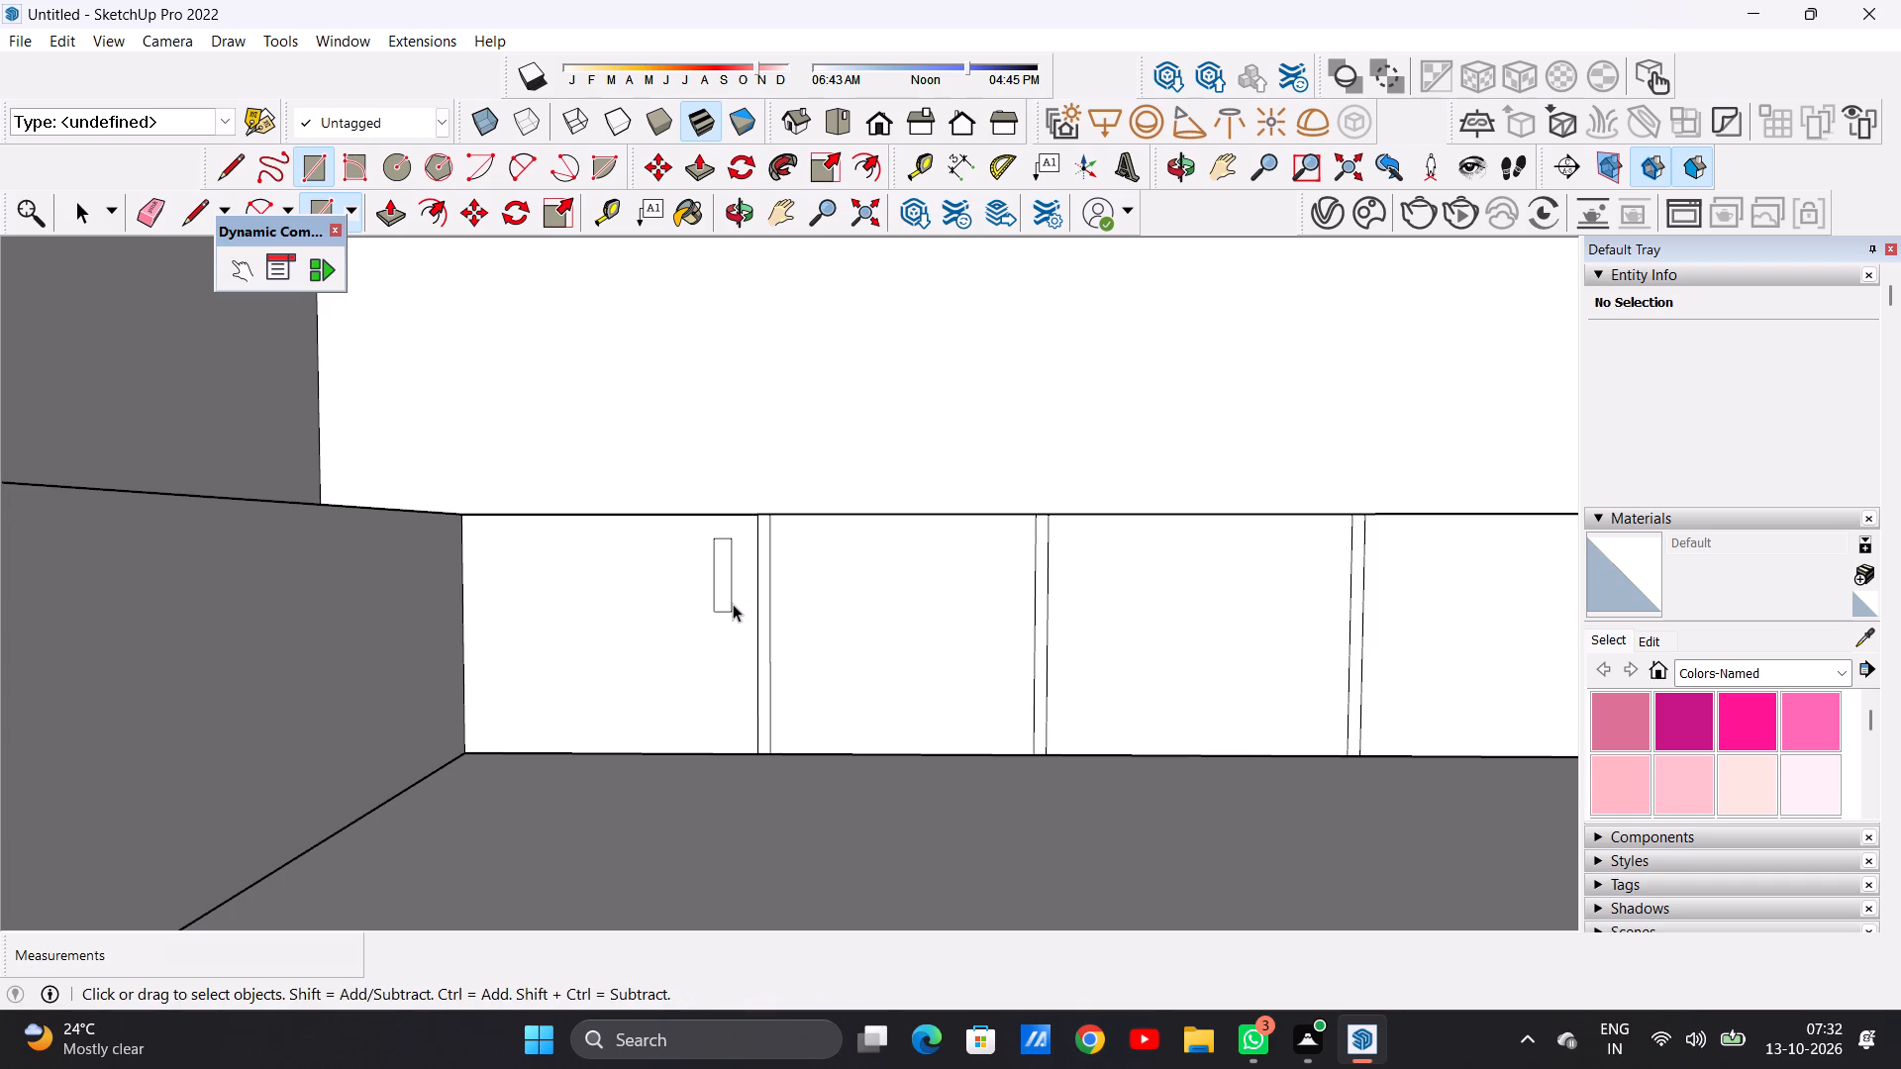
# Copy the handle rectangle sideways to the second, third and fourth cabinets, in successive distances of about 5' 4 1/4", 1' 2 7/8" and 5' 10".
pyautogui.doubleClick(720, 599)
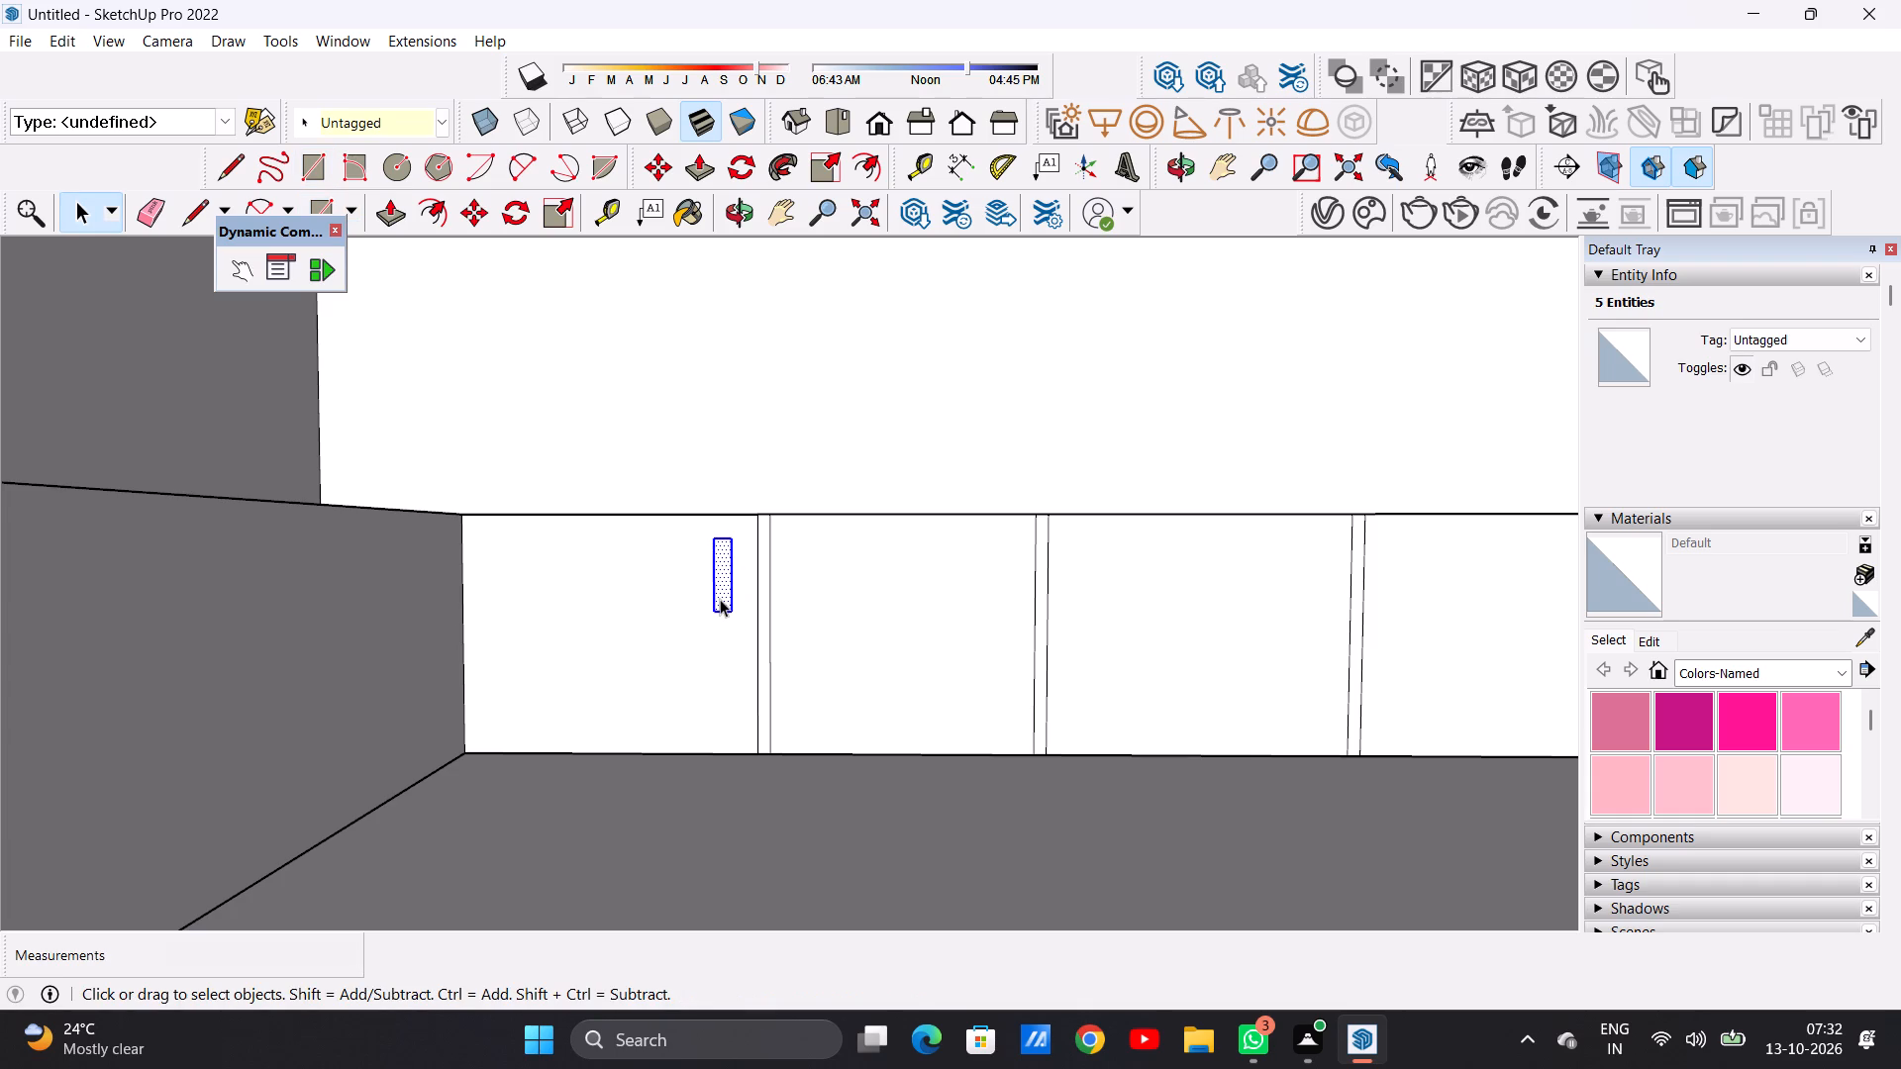
pyautogui.press('m')
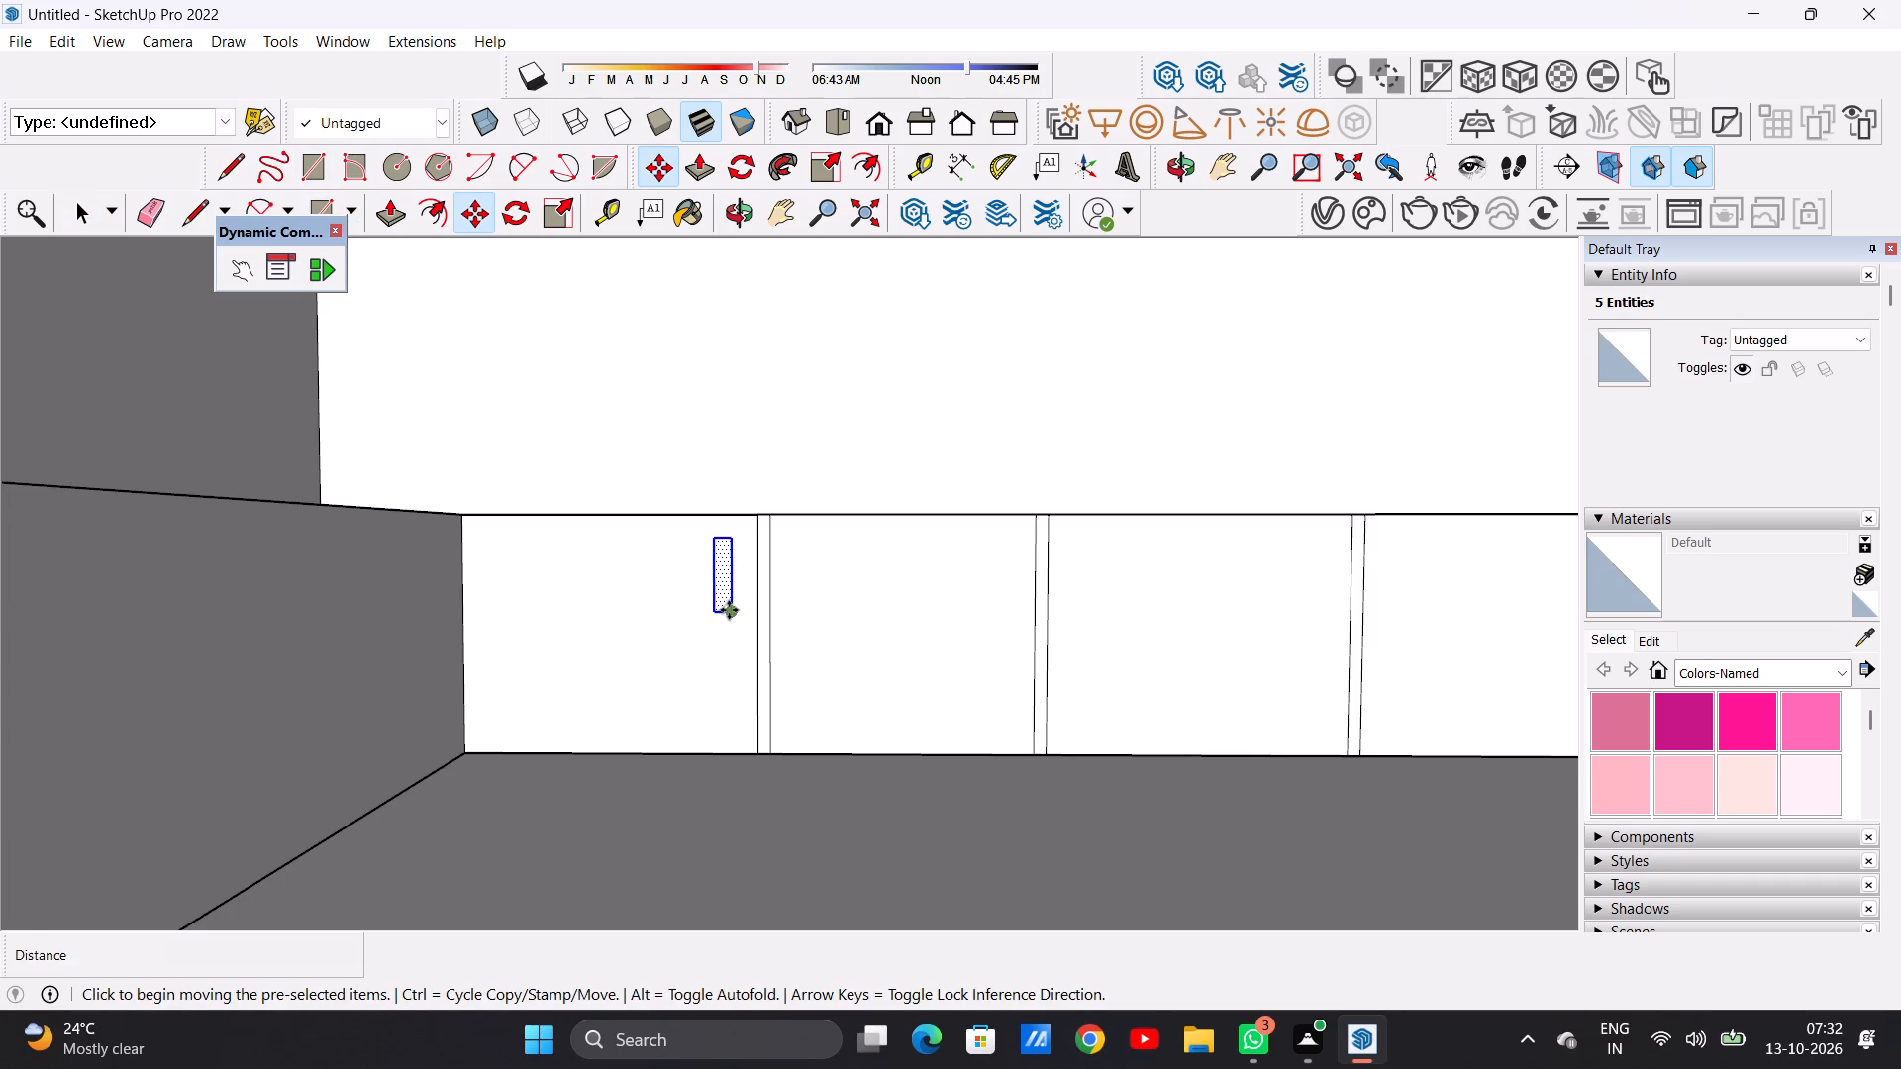
pyautogui.click(729, 610)
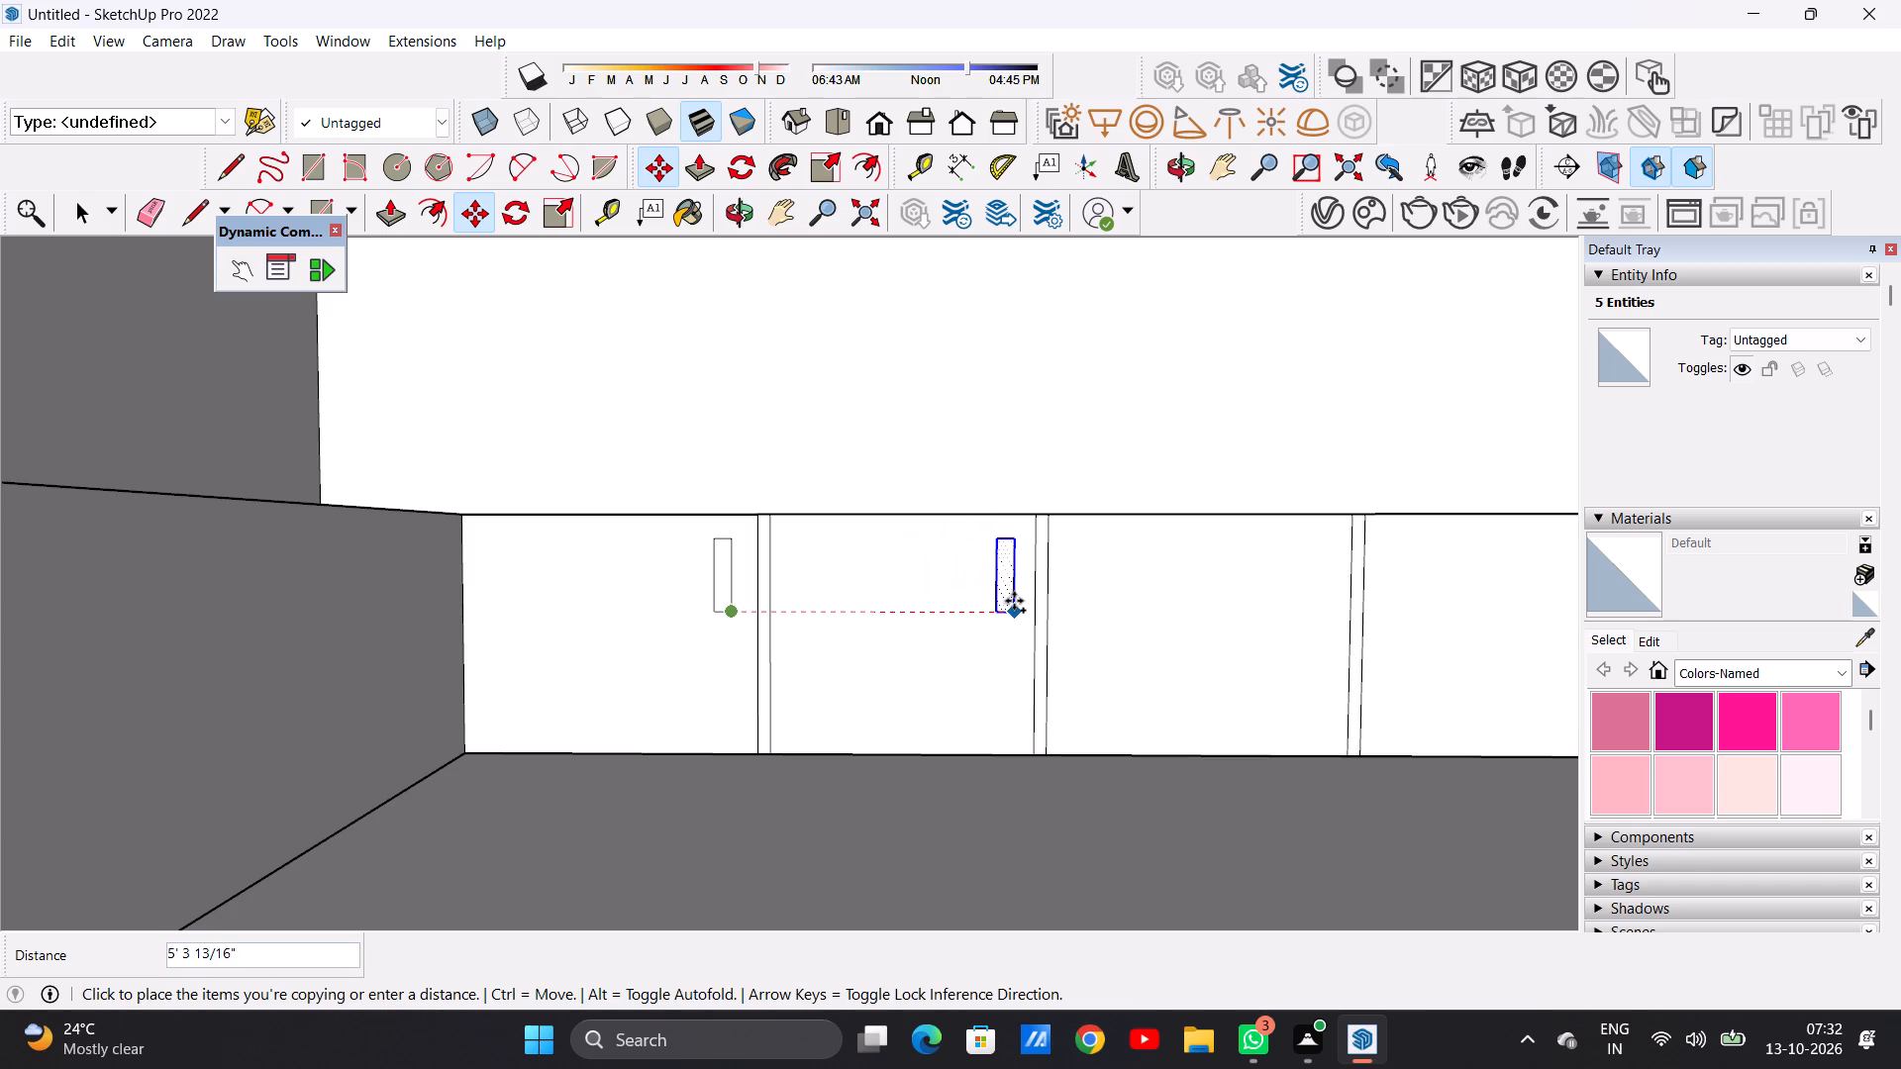
pyautogui.click(1016, 601)
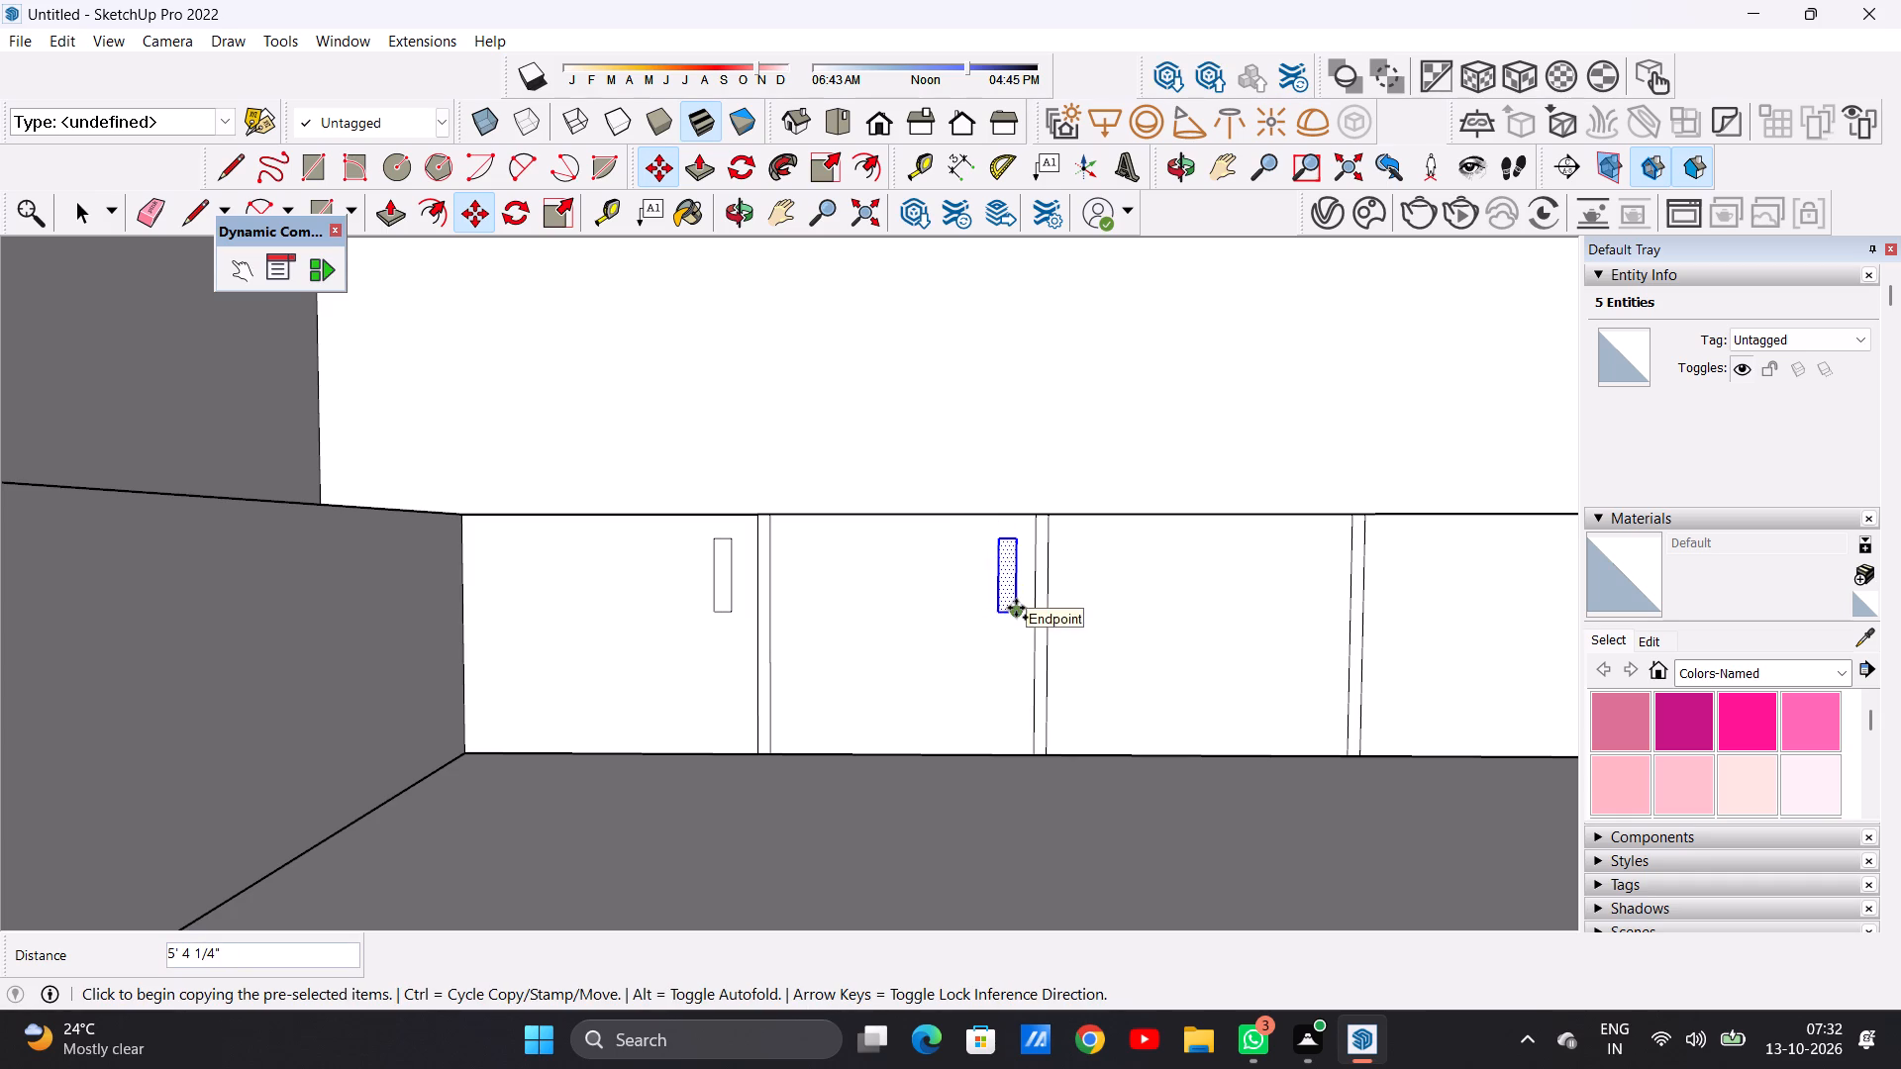
pyautogui.click(1016, 608)
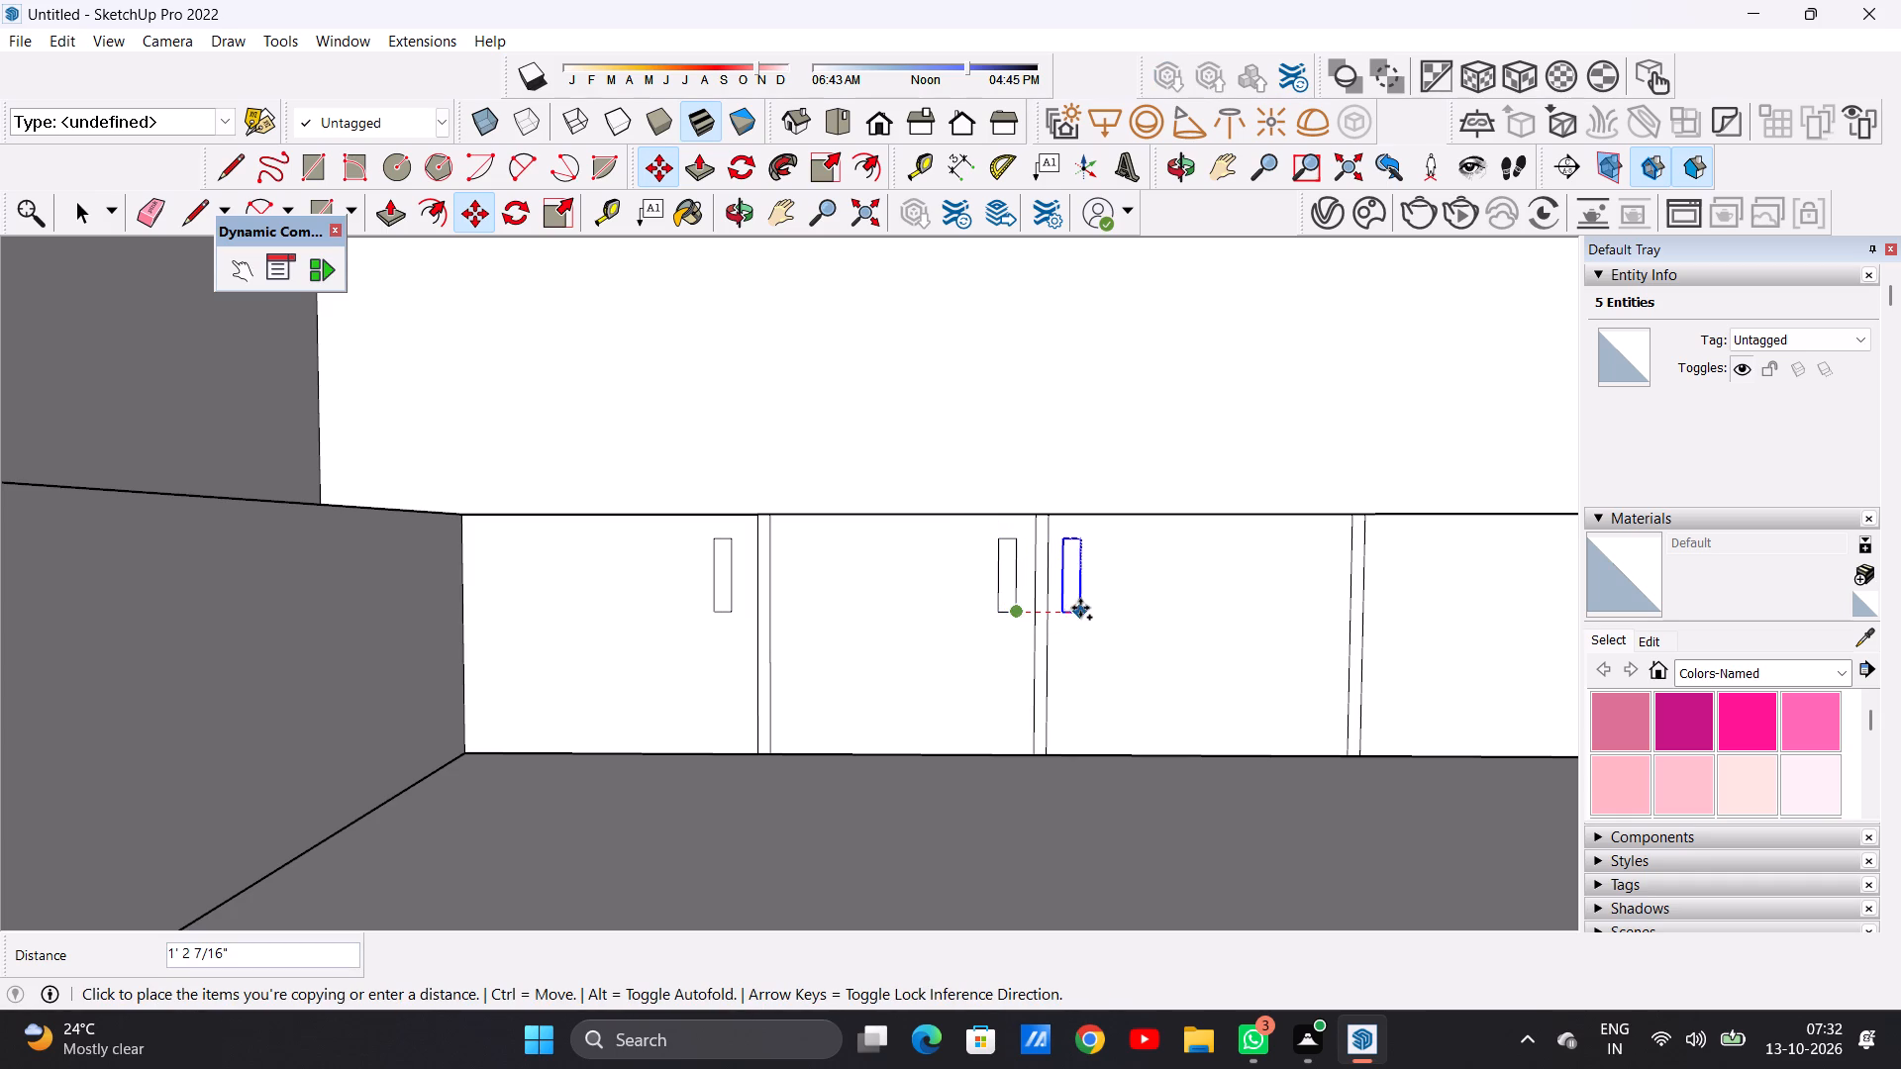
pyautogui.click(1082, 608)
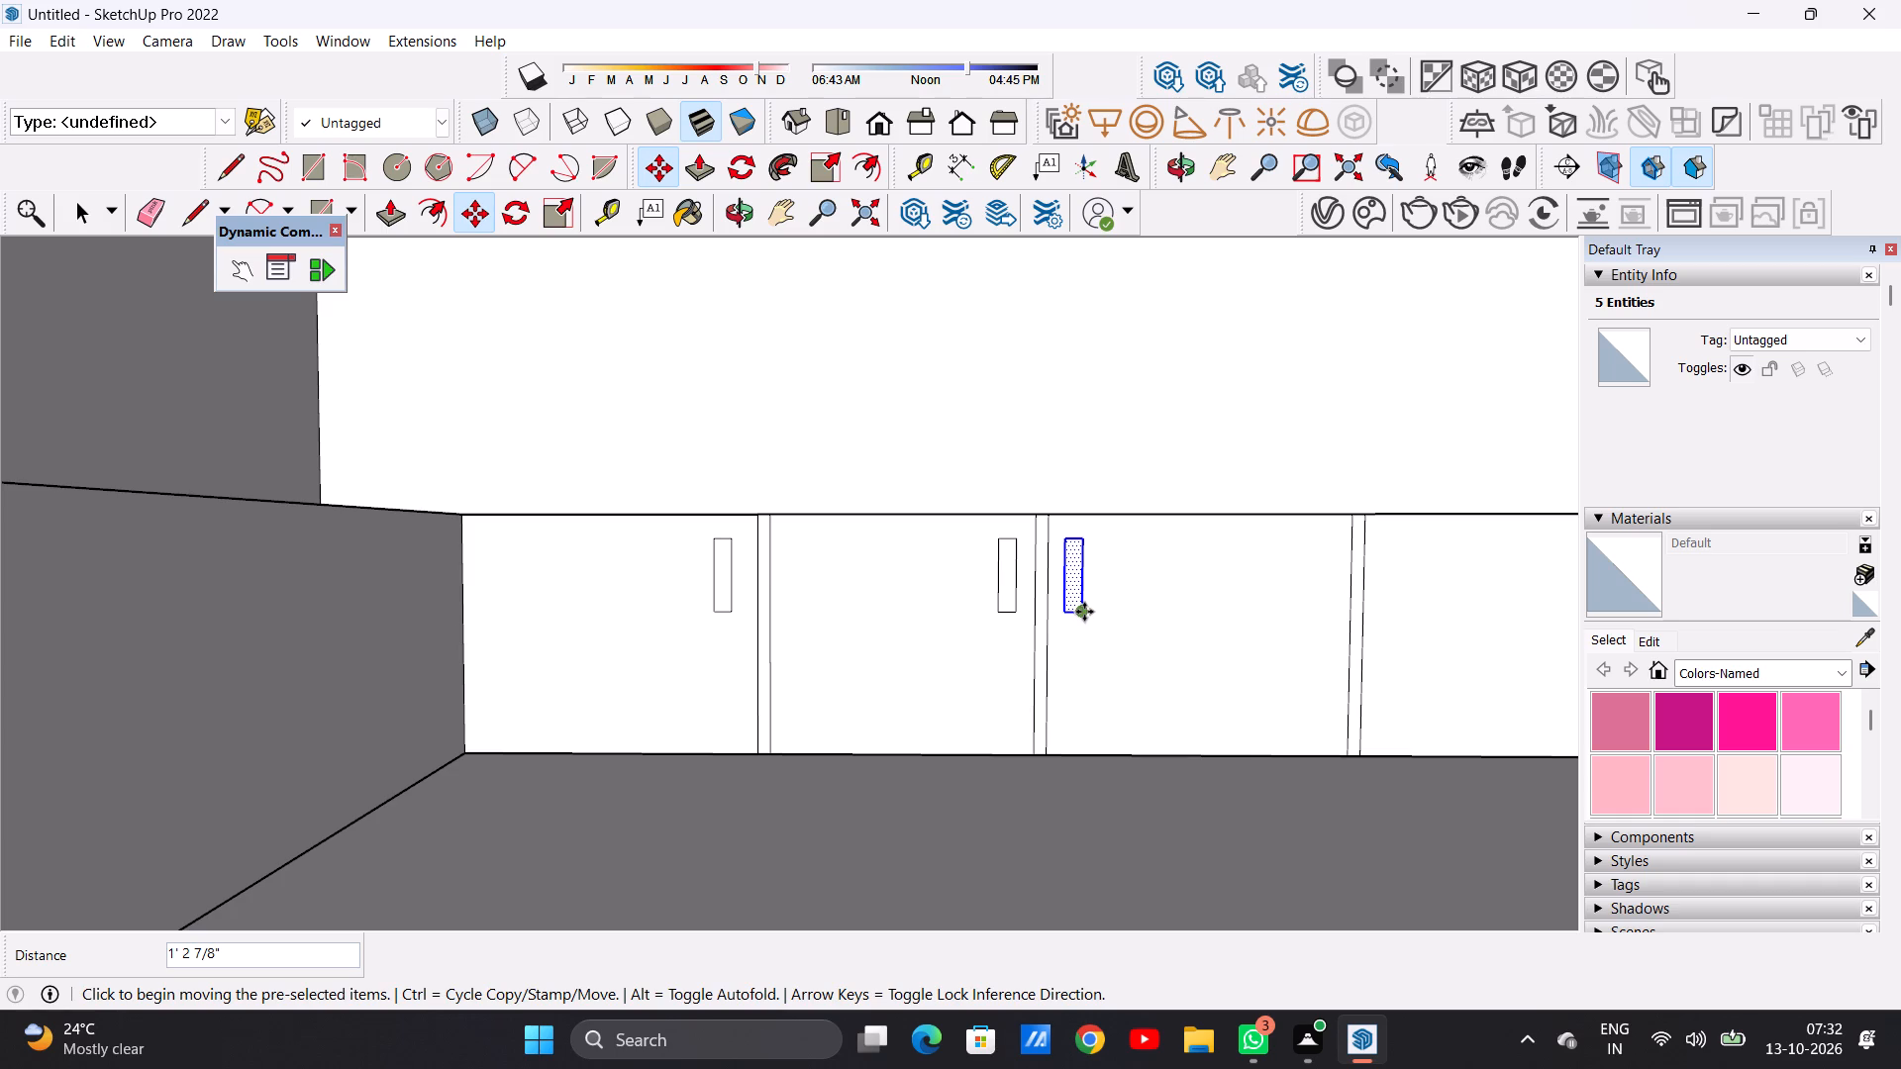
pyautogui.click(1084, 612)
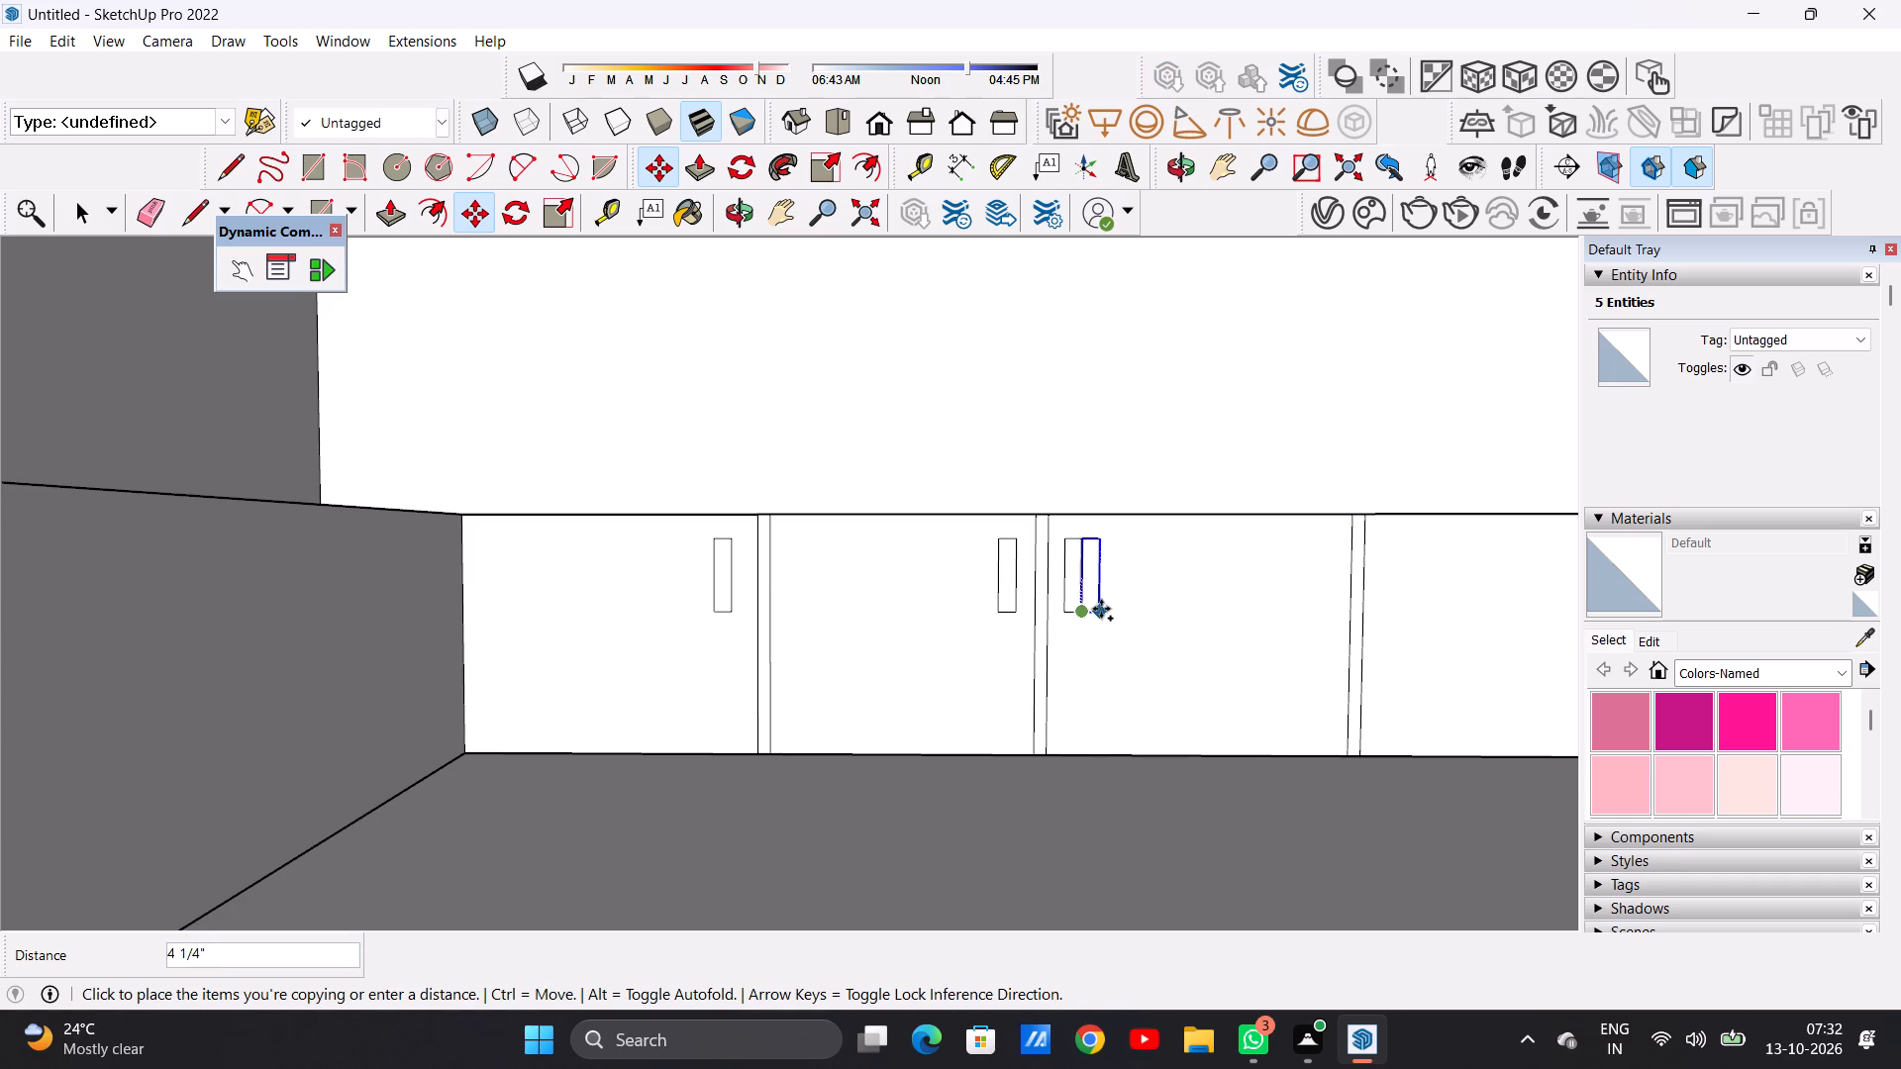
pyautogui.scroll(-6, 1091, 614)
pyautogui.scroll(4, 1275, 605)
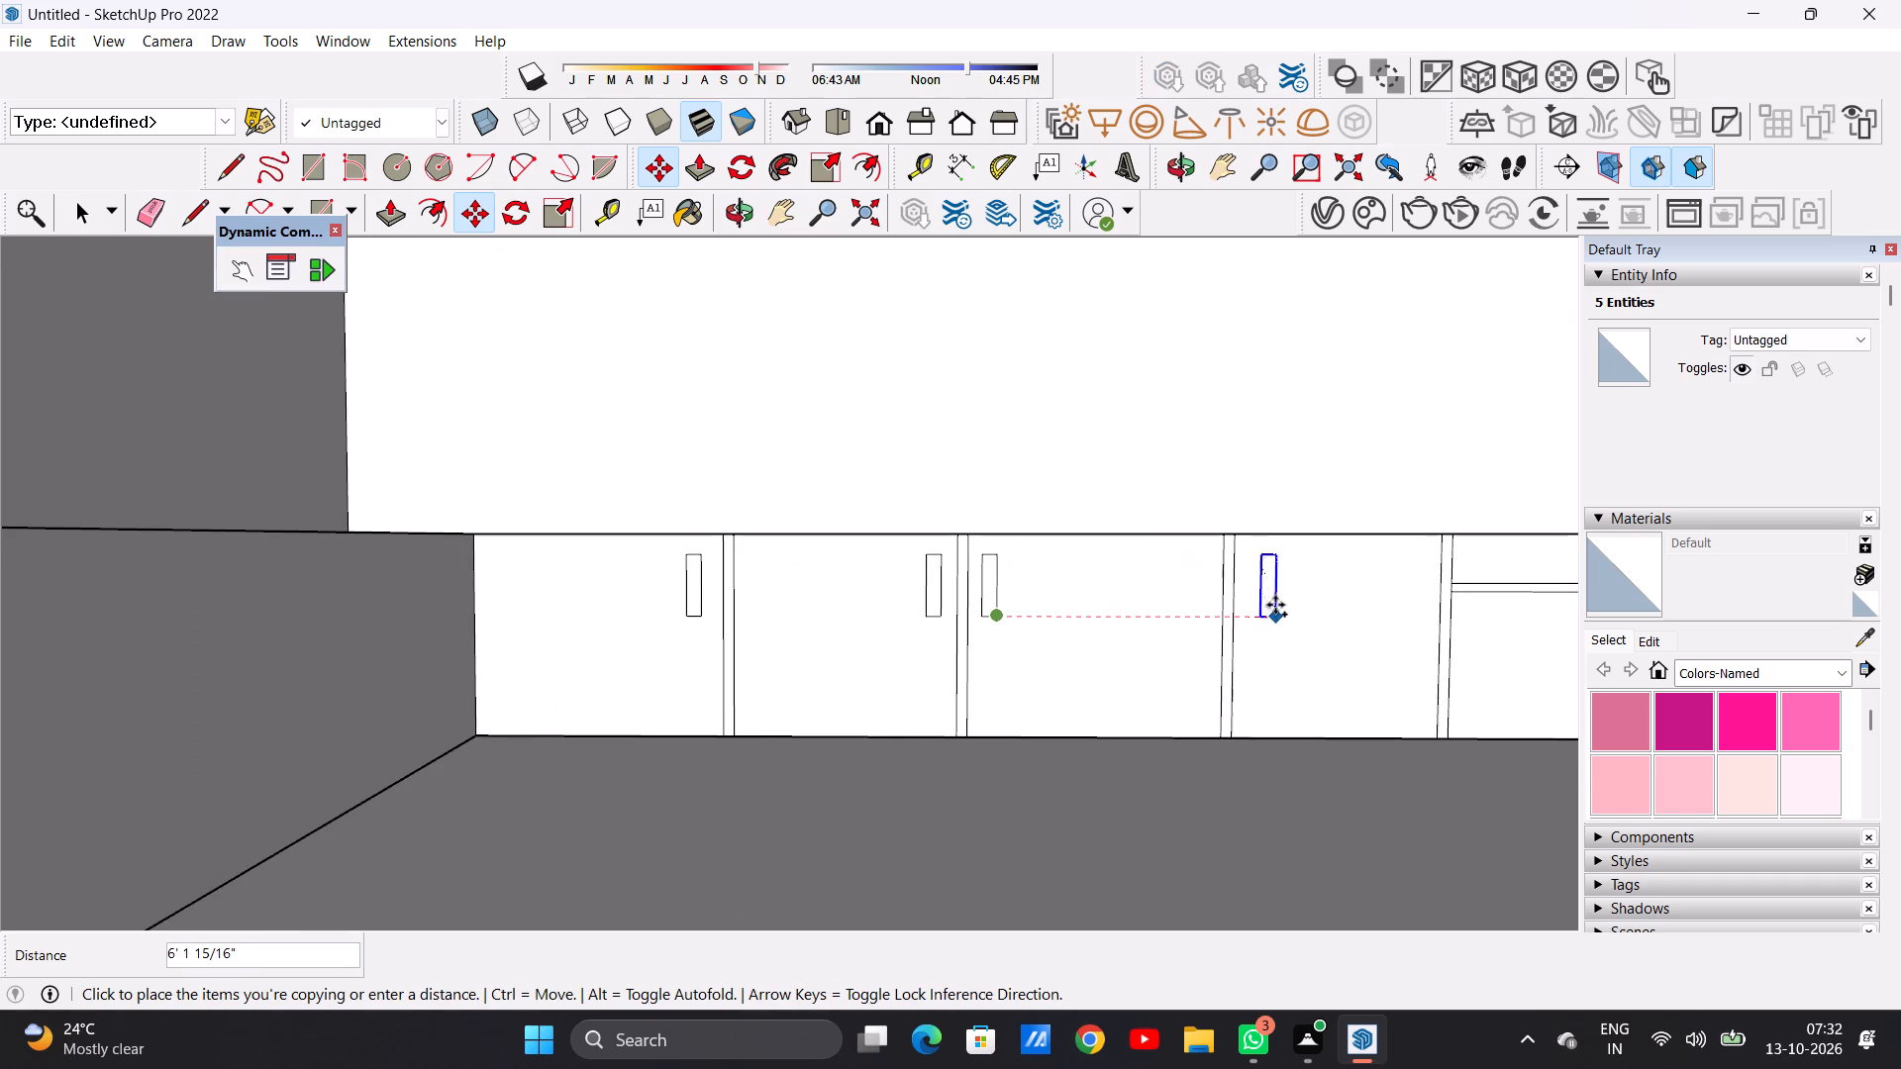
pyautogui.click(1260, 605)
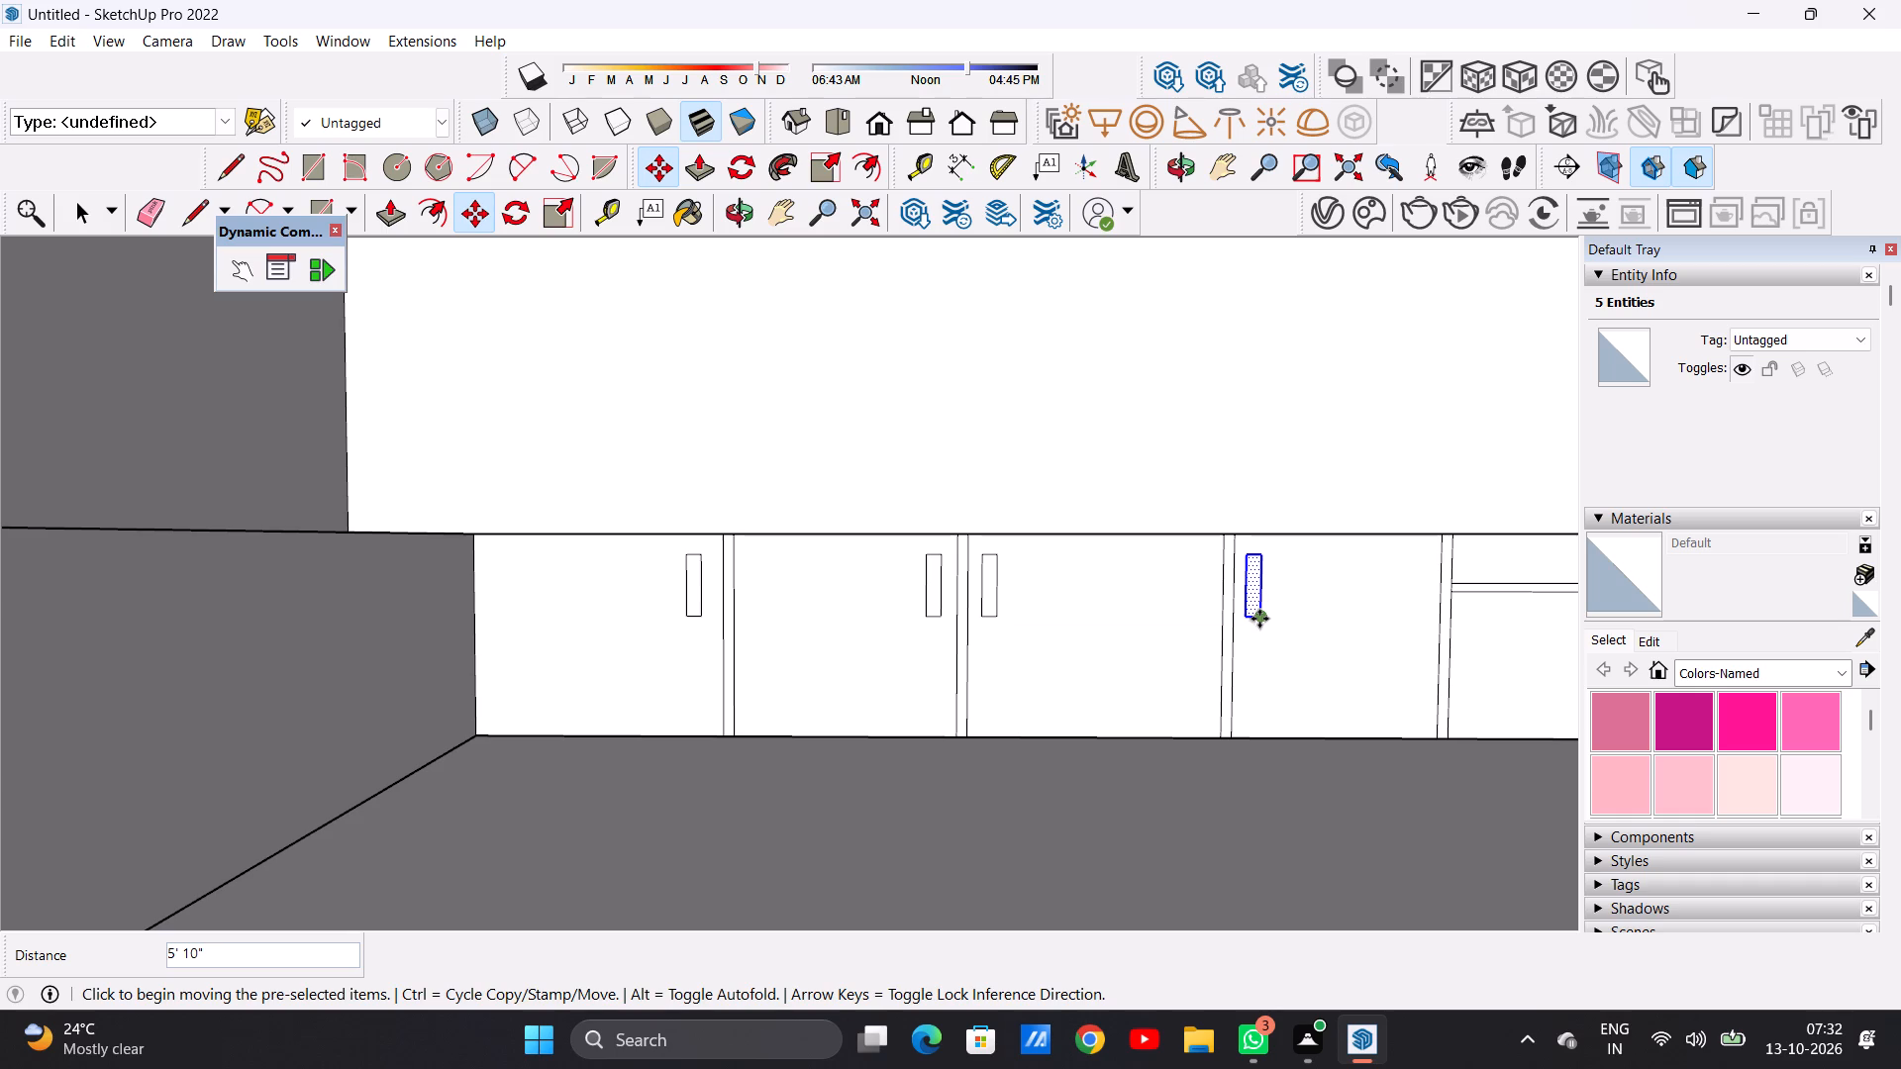
pyautogui.press('space')
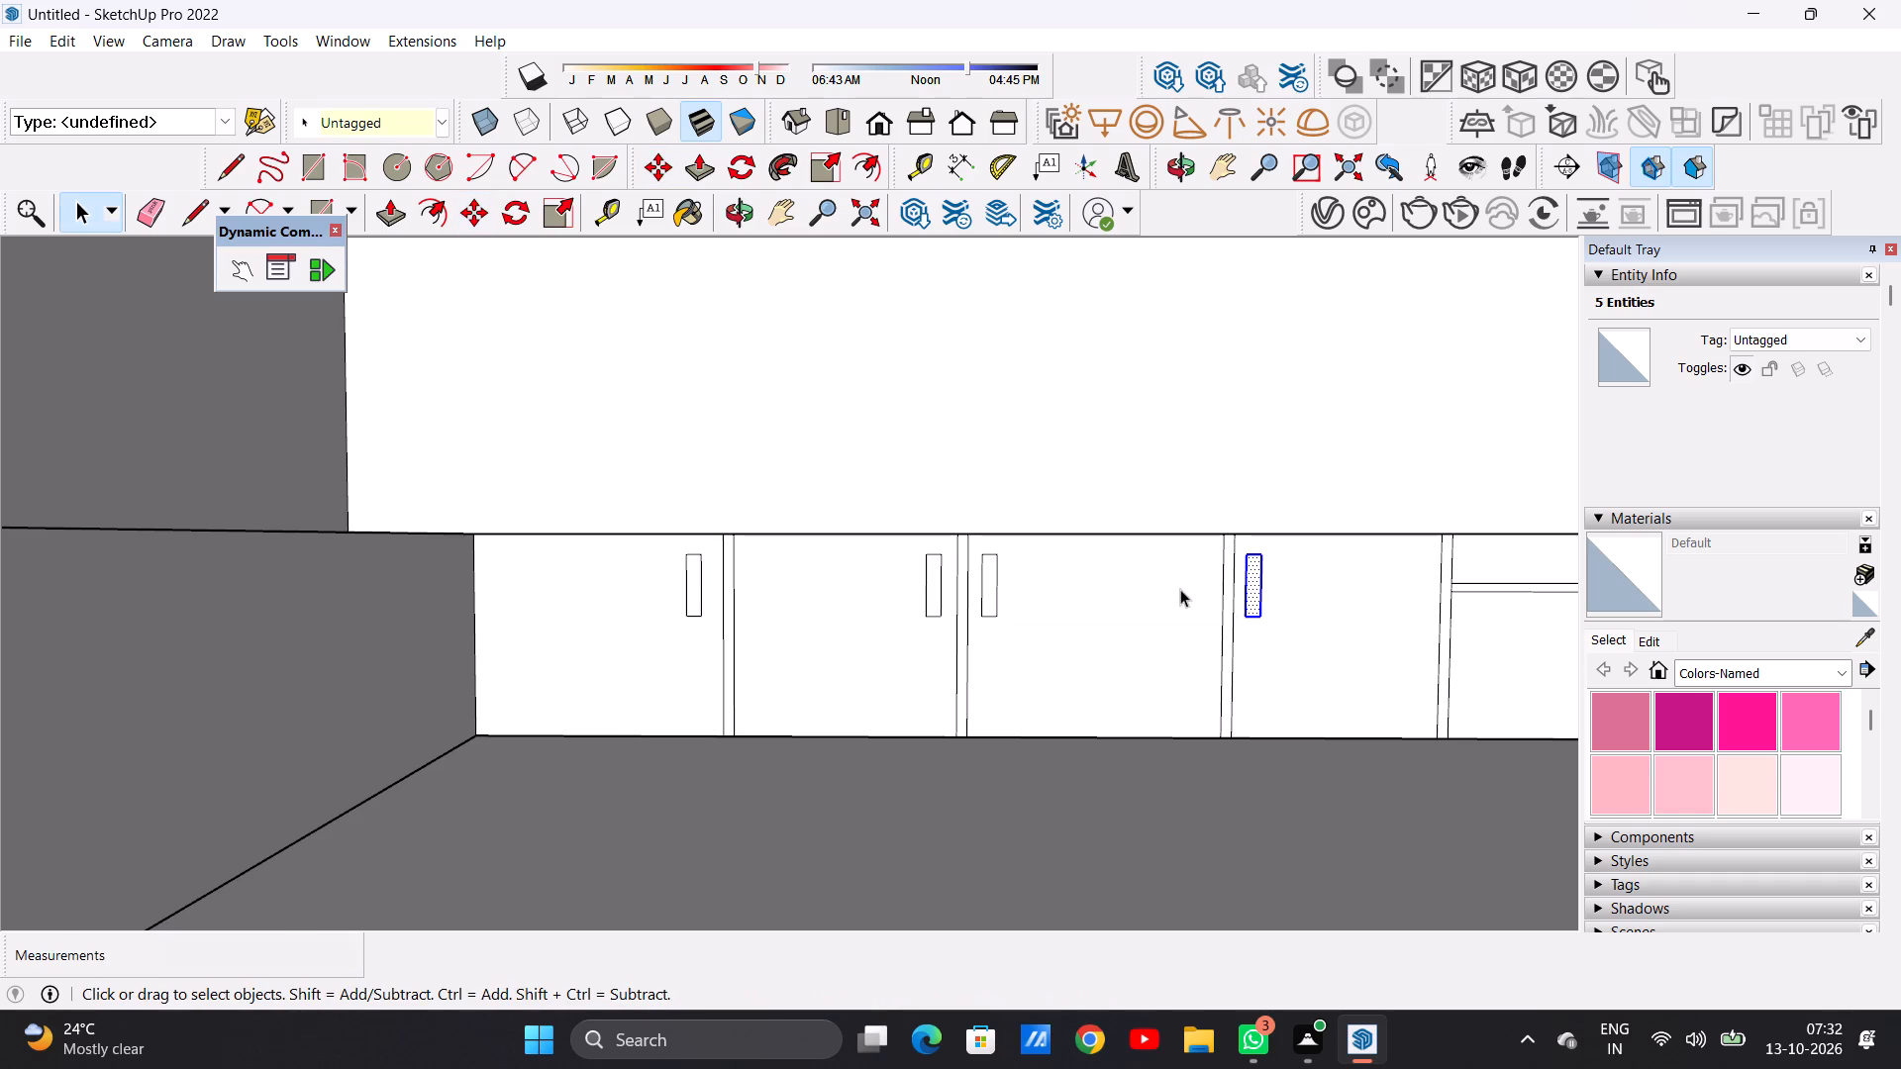
pyautogui.scroll(-6, 1166, 585)
pyautogui.click(1532, 463)
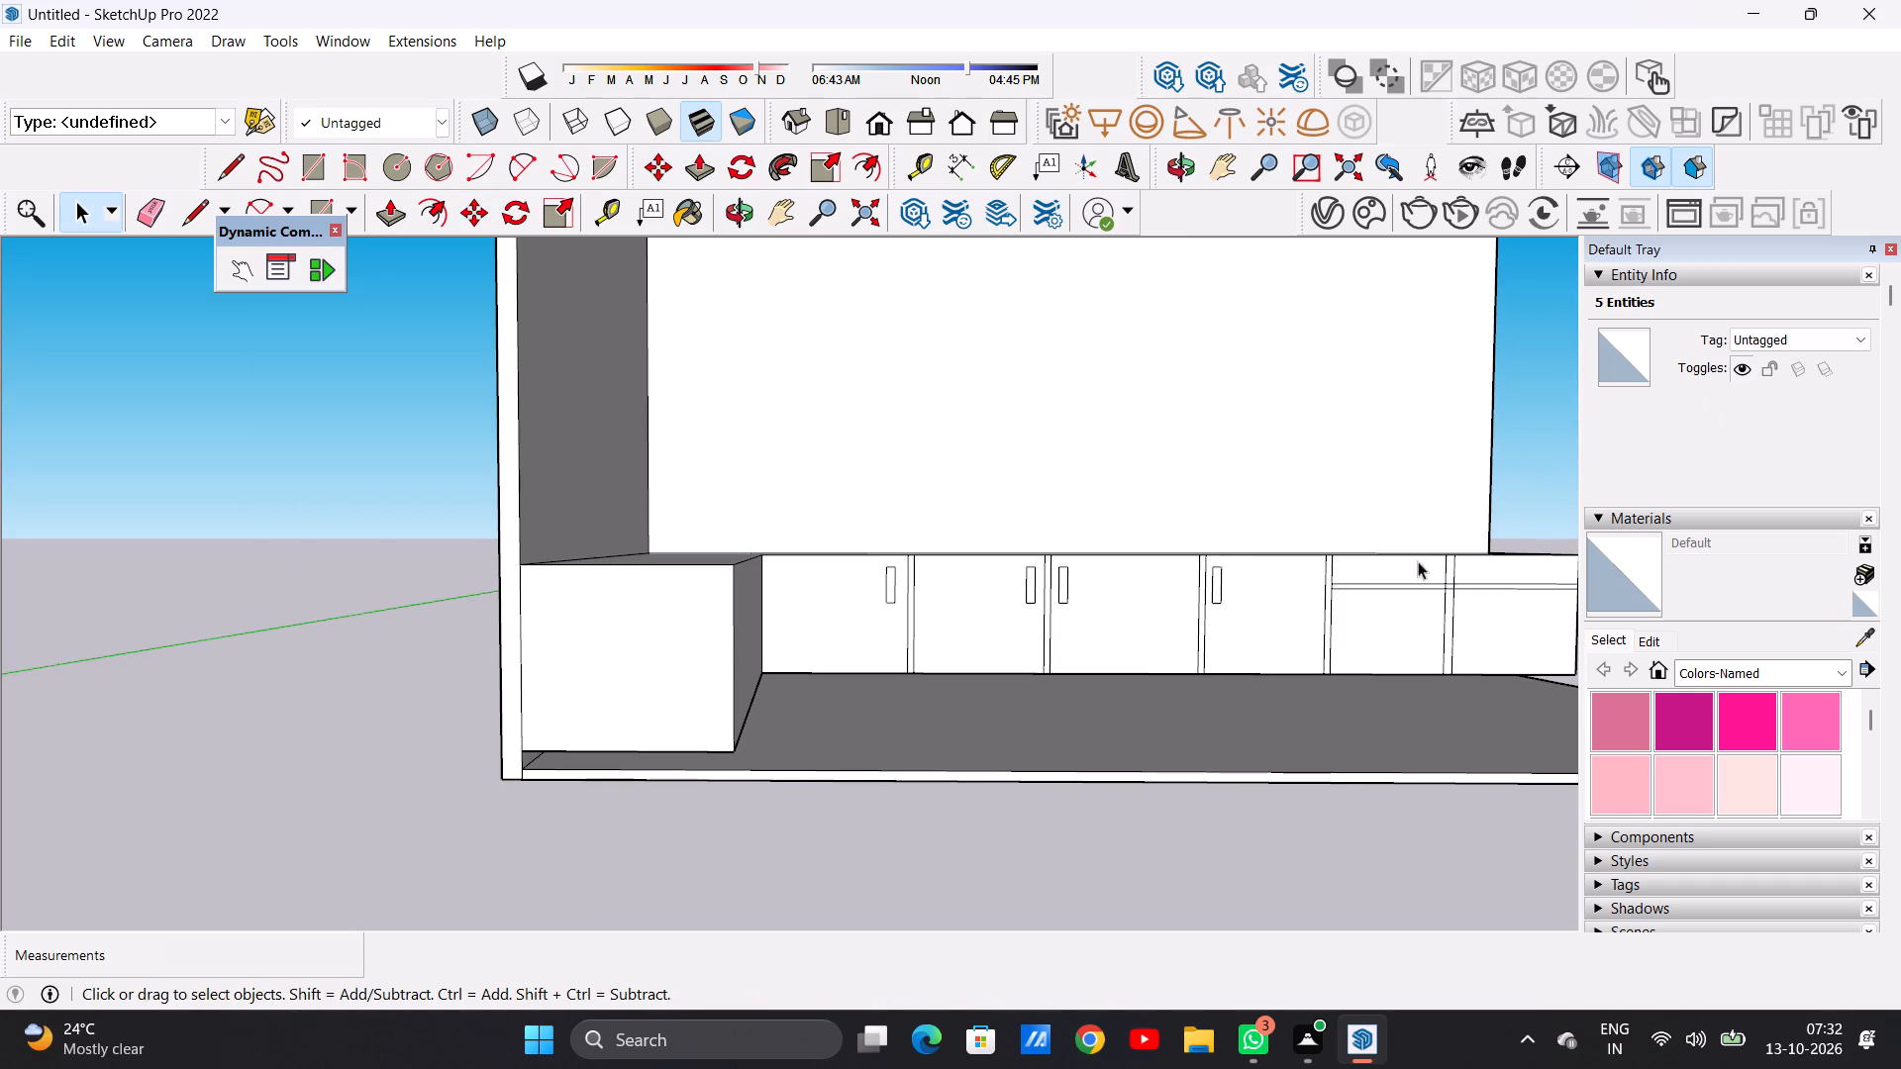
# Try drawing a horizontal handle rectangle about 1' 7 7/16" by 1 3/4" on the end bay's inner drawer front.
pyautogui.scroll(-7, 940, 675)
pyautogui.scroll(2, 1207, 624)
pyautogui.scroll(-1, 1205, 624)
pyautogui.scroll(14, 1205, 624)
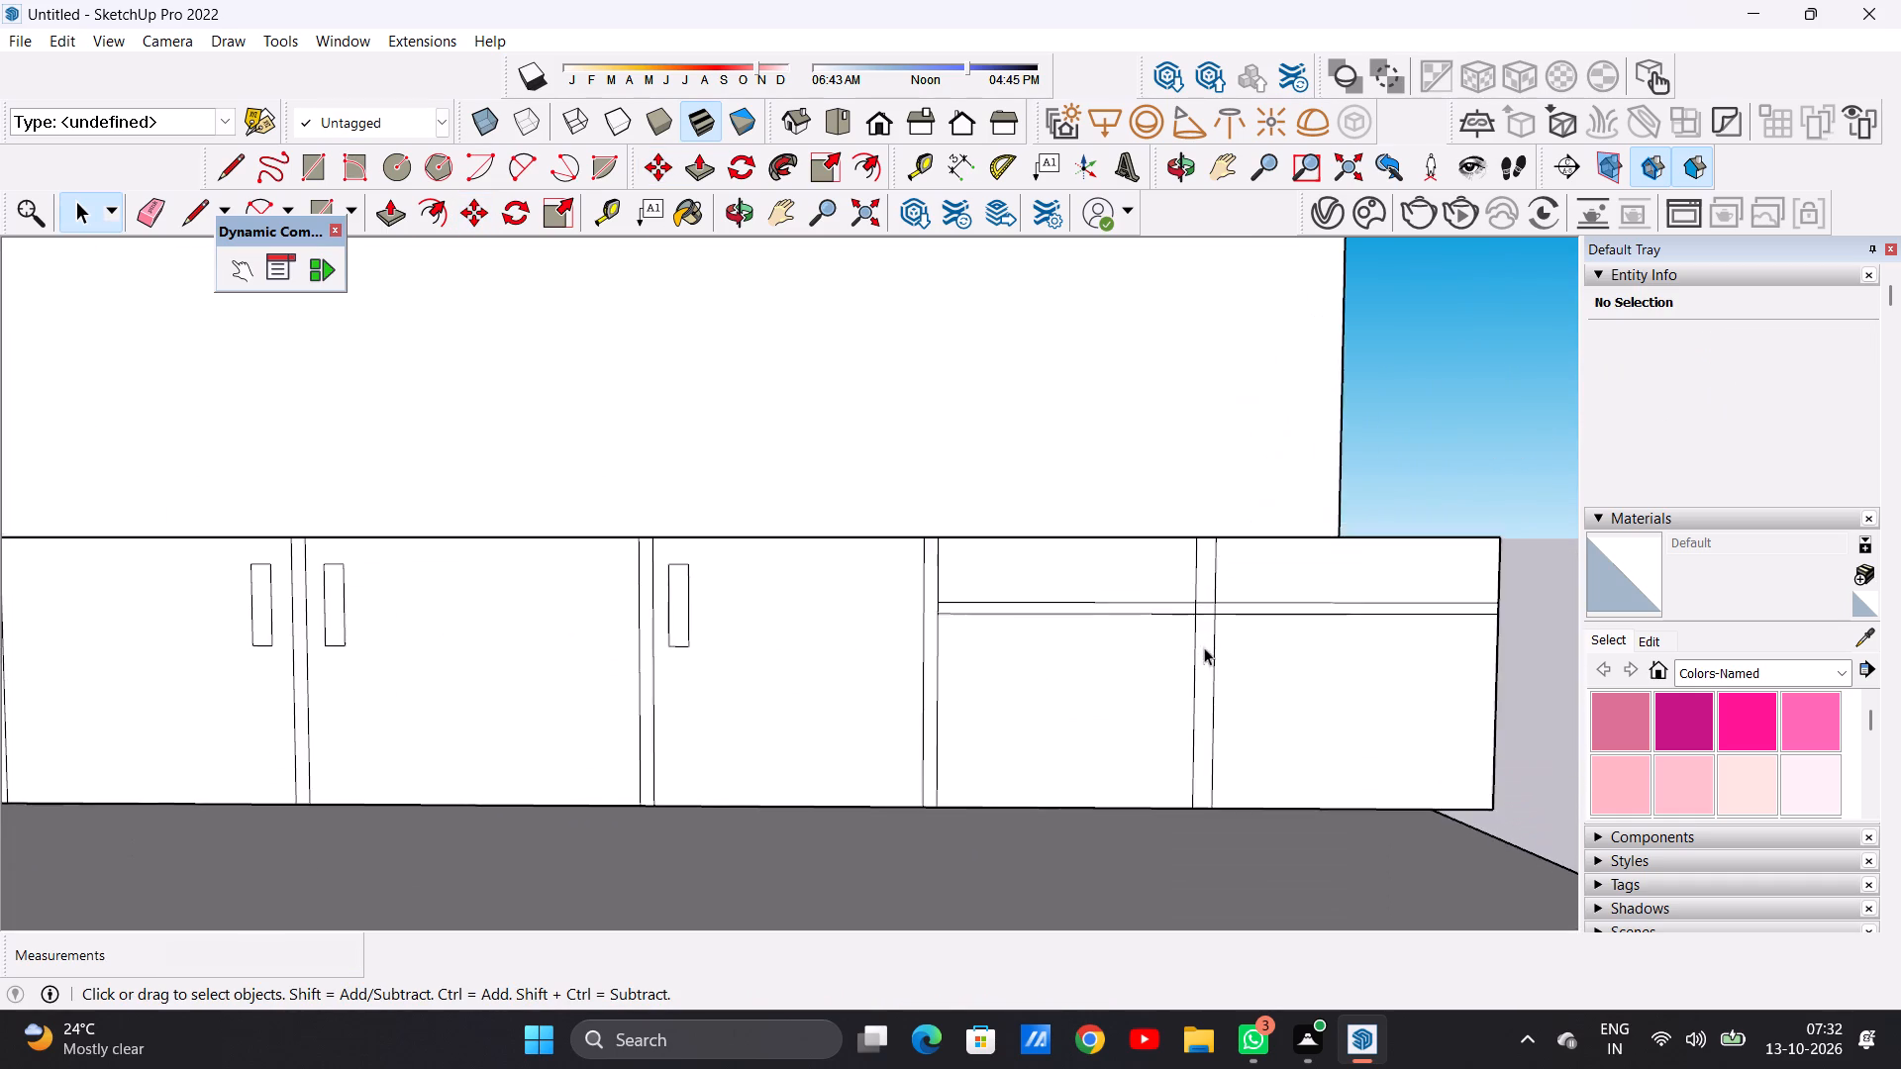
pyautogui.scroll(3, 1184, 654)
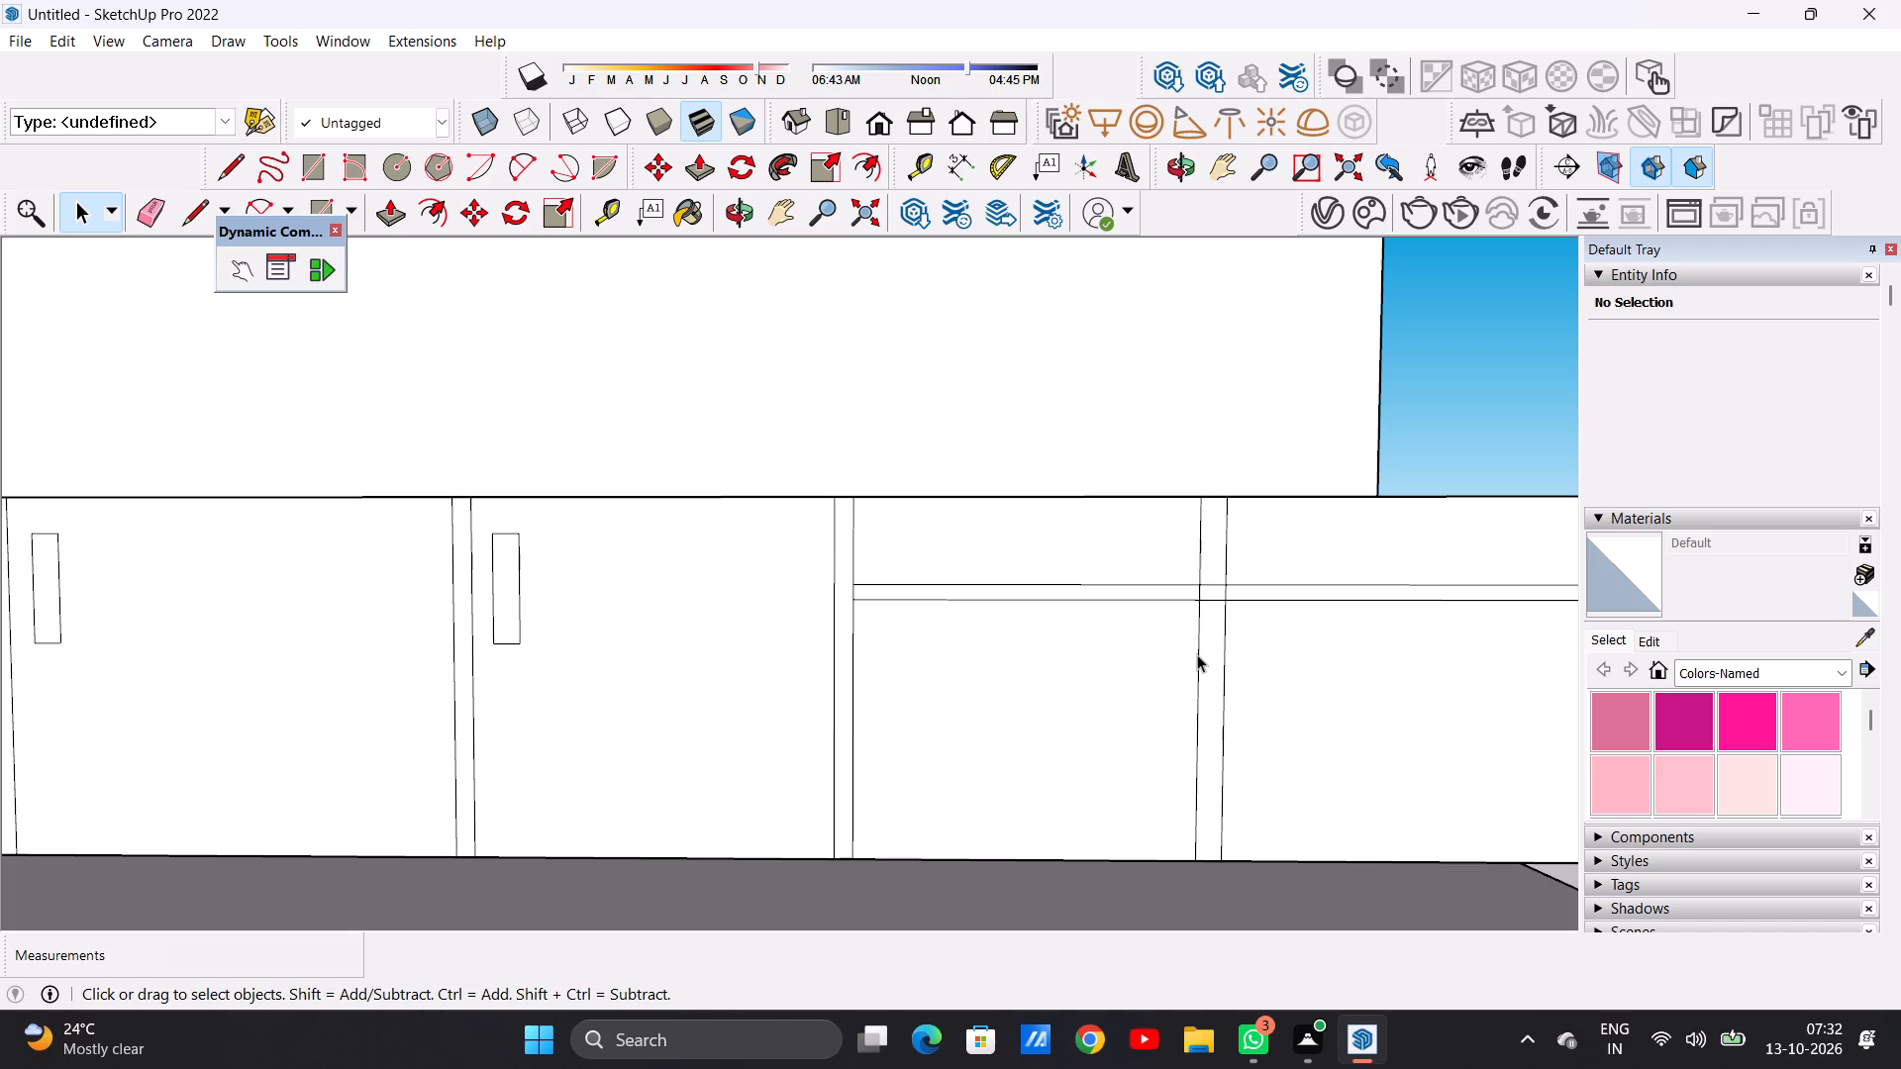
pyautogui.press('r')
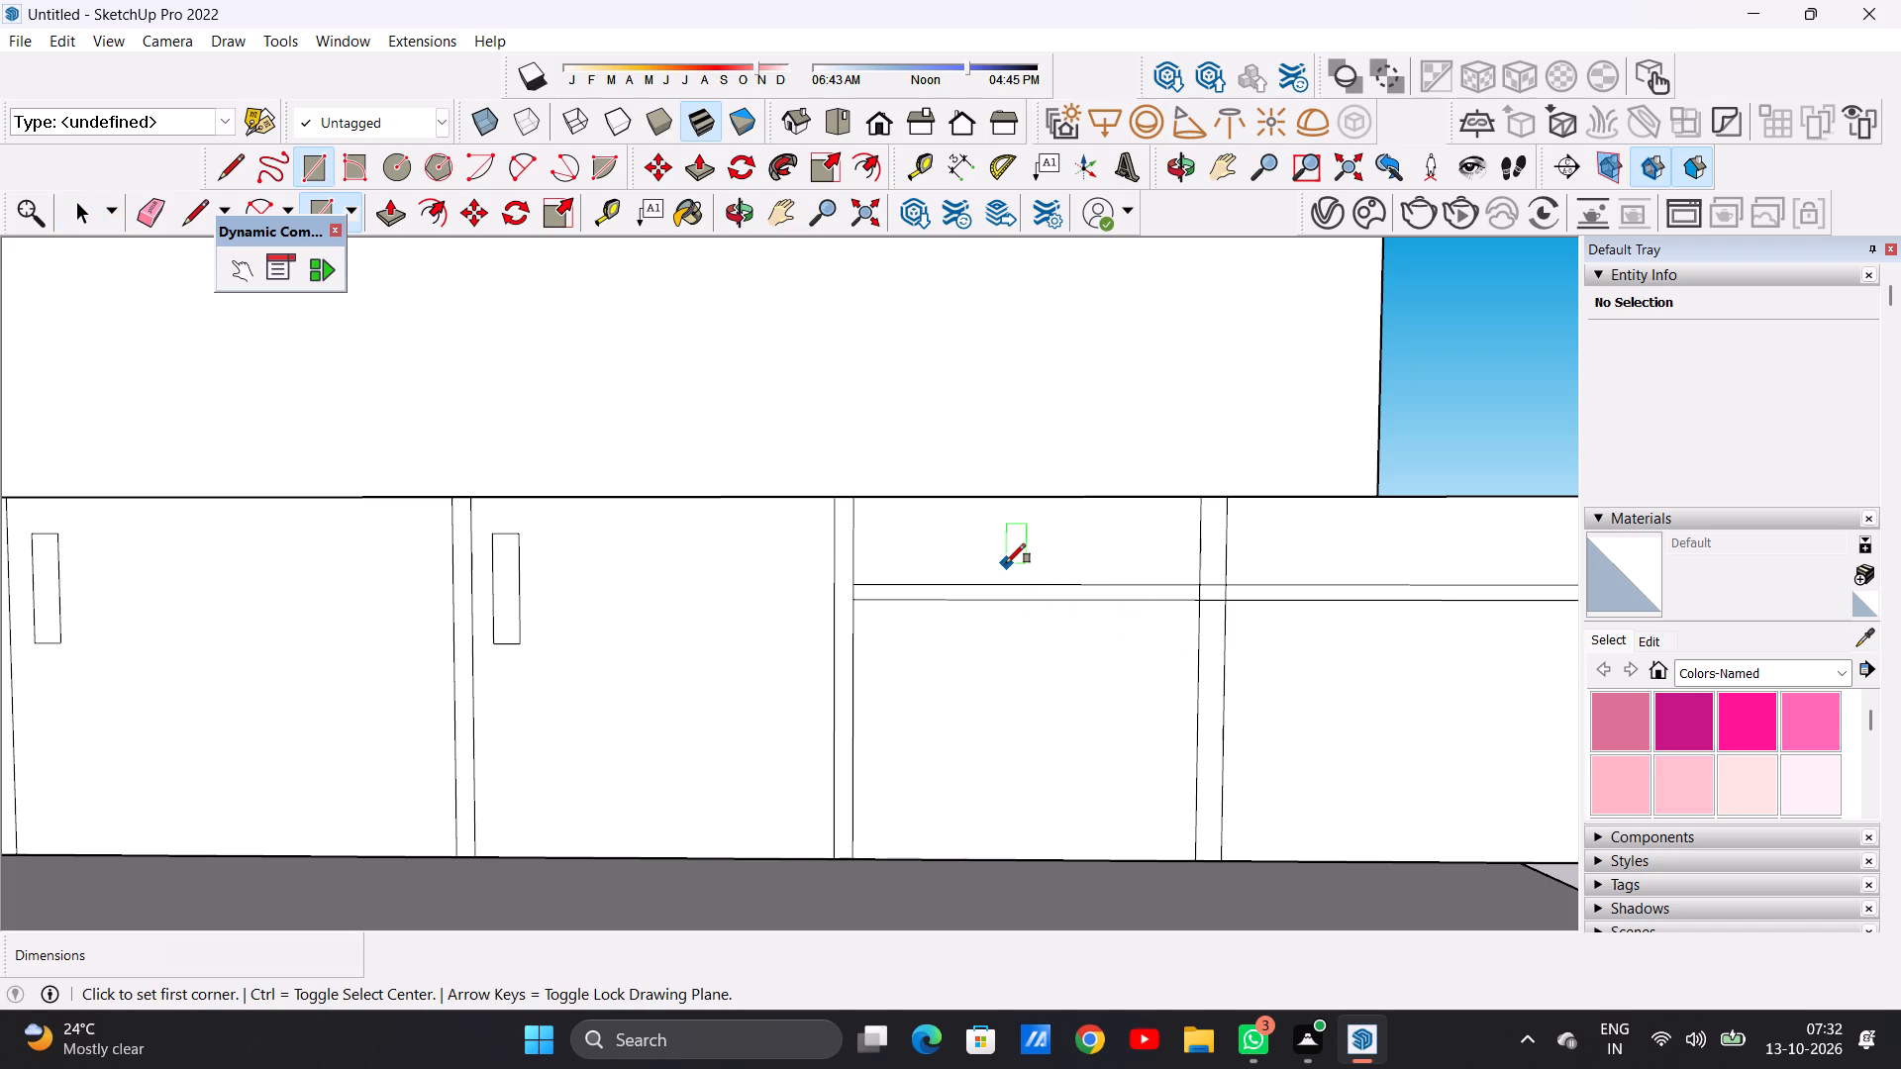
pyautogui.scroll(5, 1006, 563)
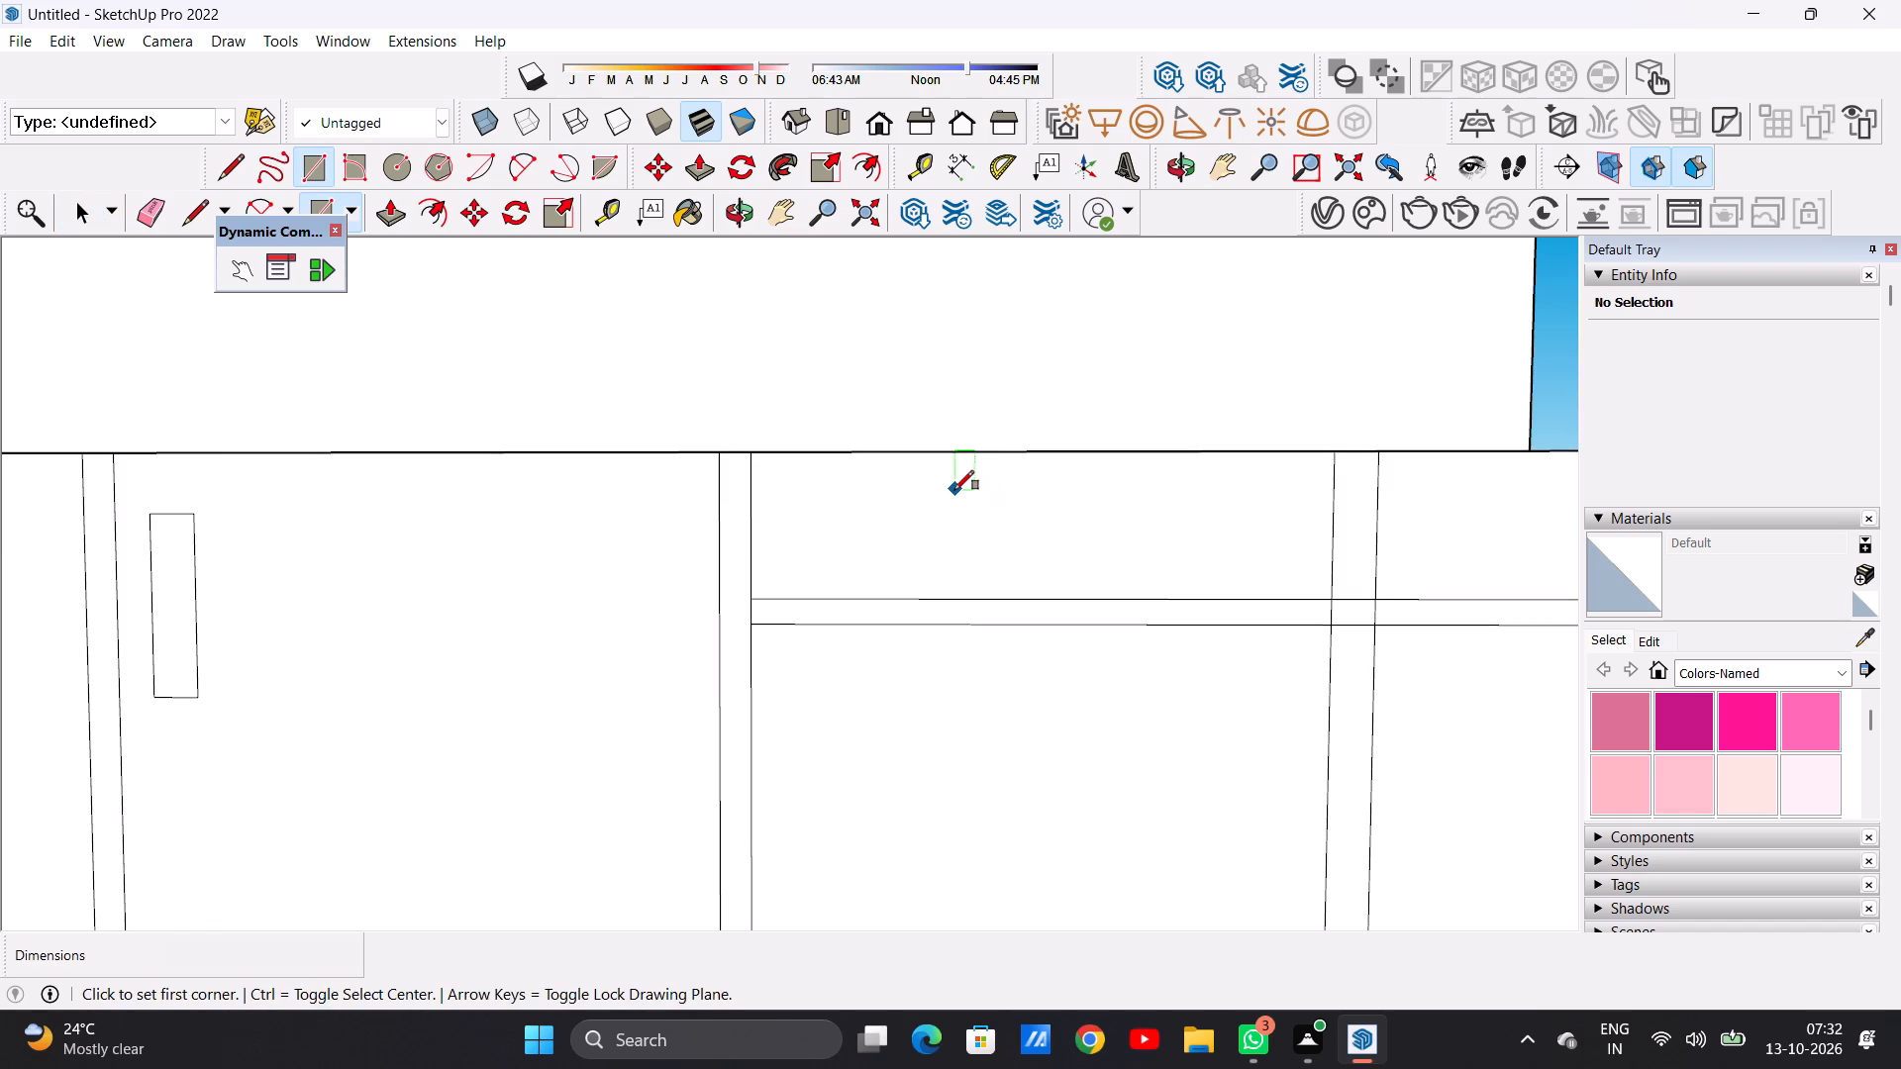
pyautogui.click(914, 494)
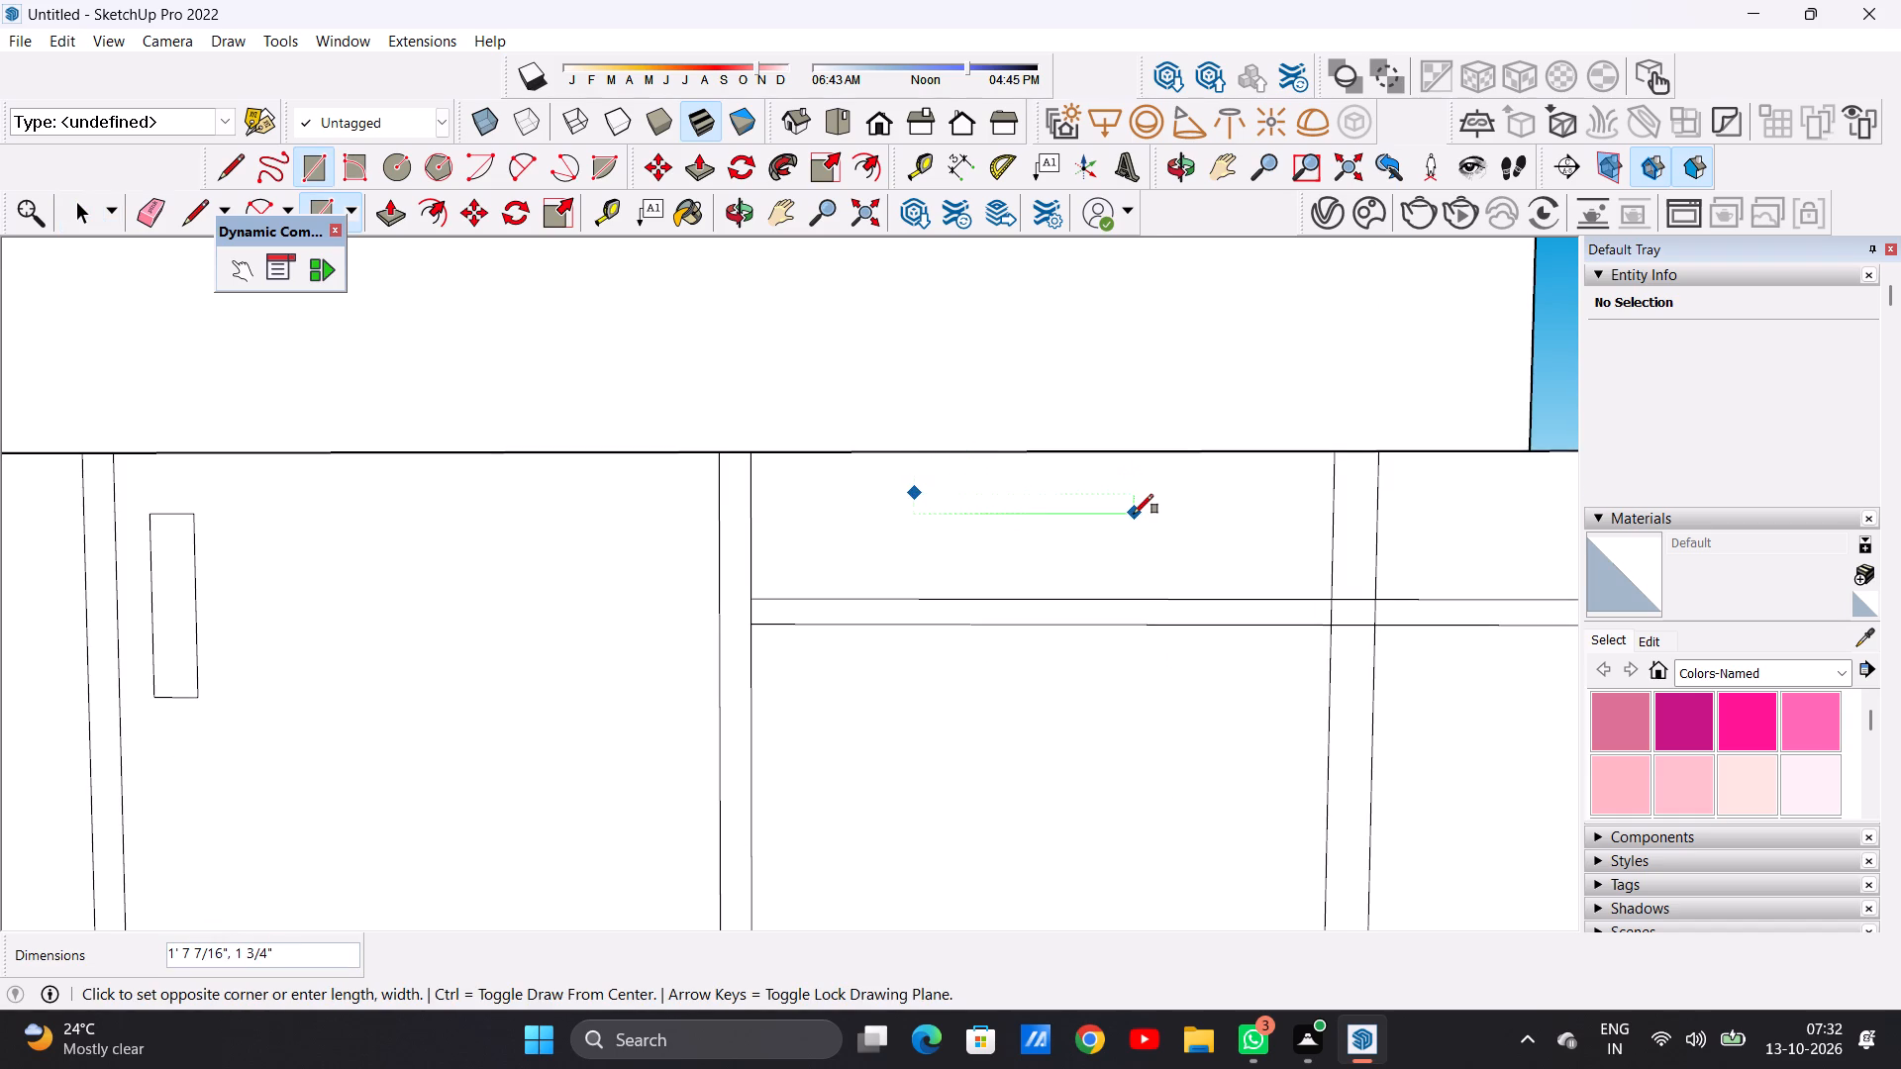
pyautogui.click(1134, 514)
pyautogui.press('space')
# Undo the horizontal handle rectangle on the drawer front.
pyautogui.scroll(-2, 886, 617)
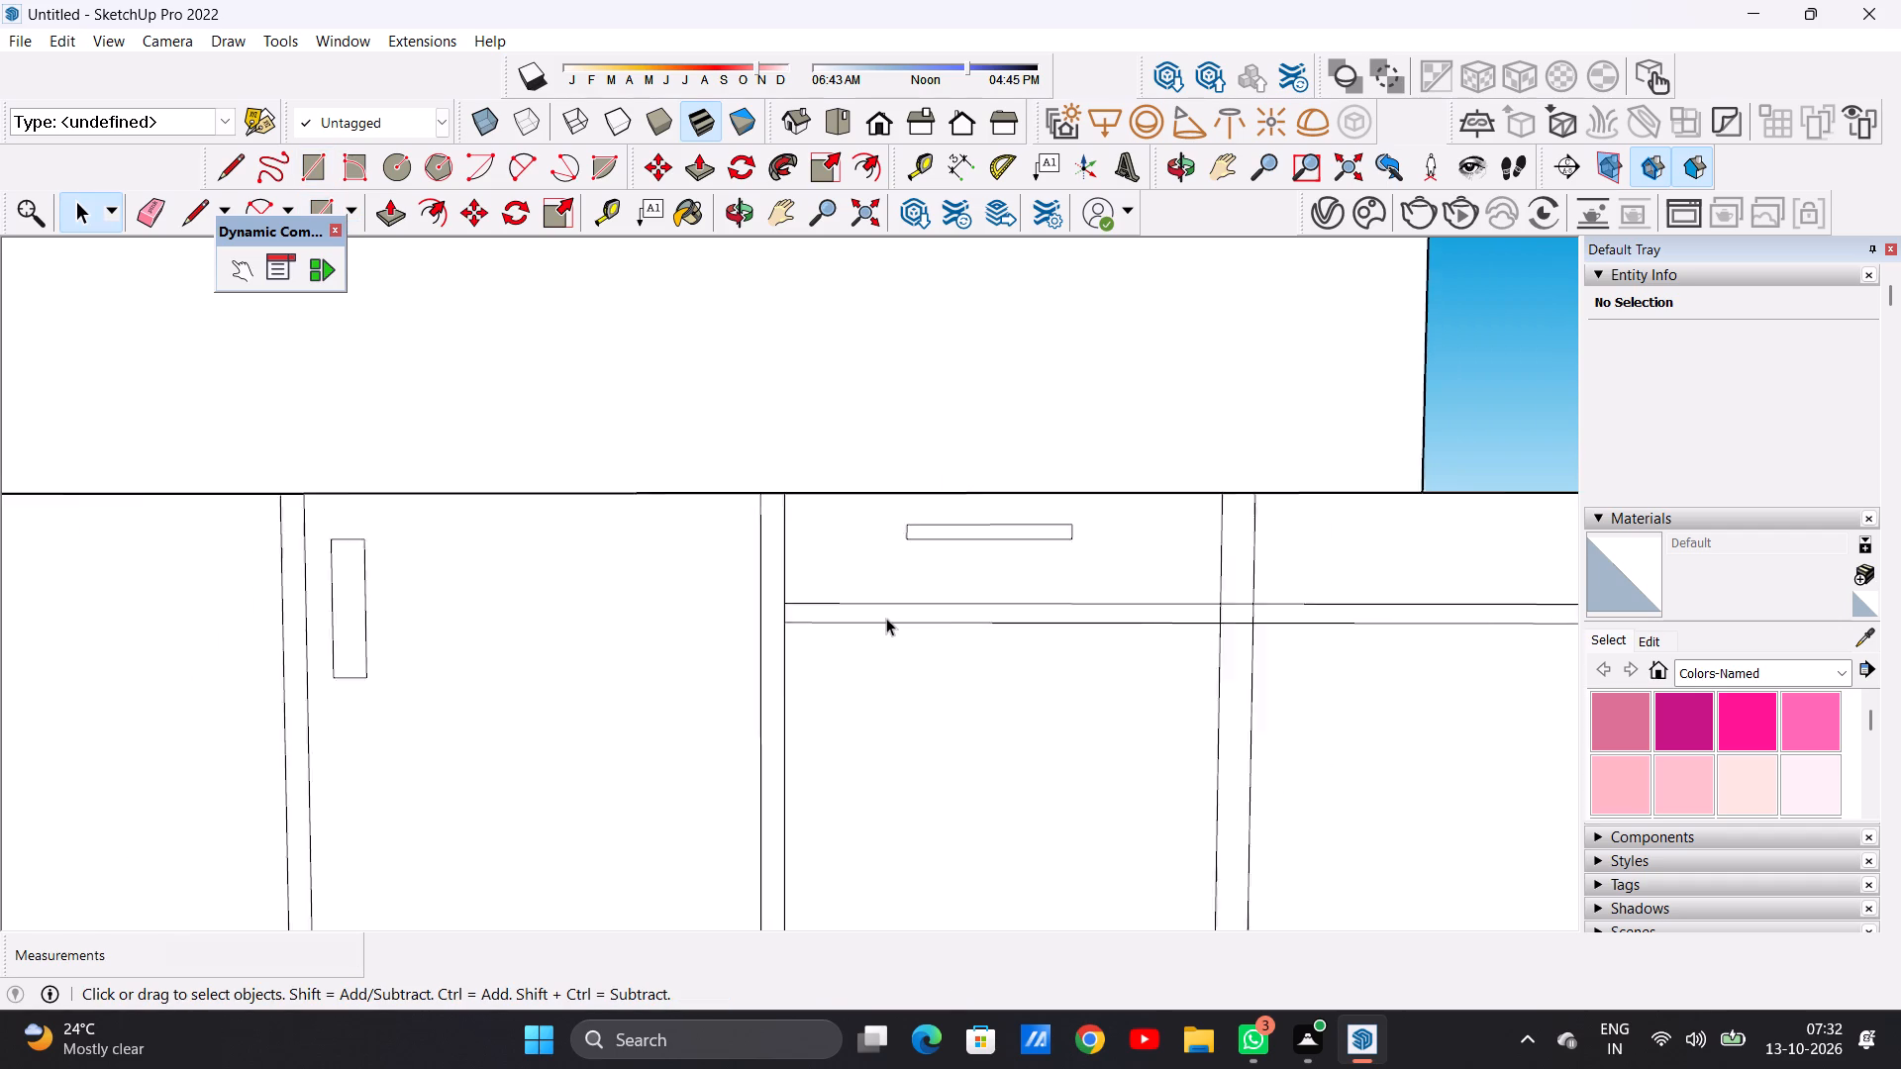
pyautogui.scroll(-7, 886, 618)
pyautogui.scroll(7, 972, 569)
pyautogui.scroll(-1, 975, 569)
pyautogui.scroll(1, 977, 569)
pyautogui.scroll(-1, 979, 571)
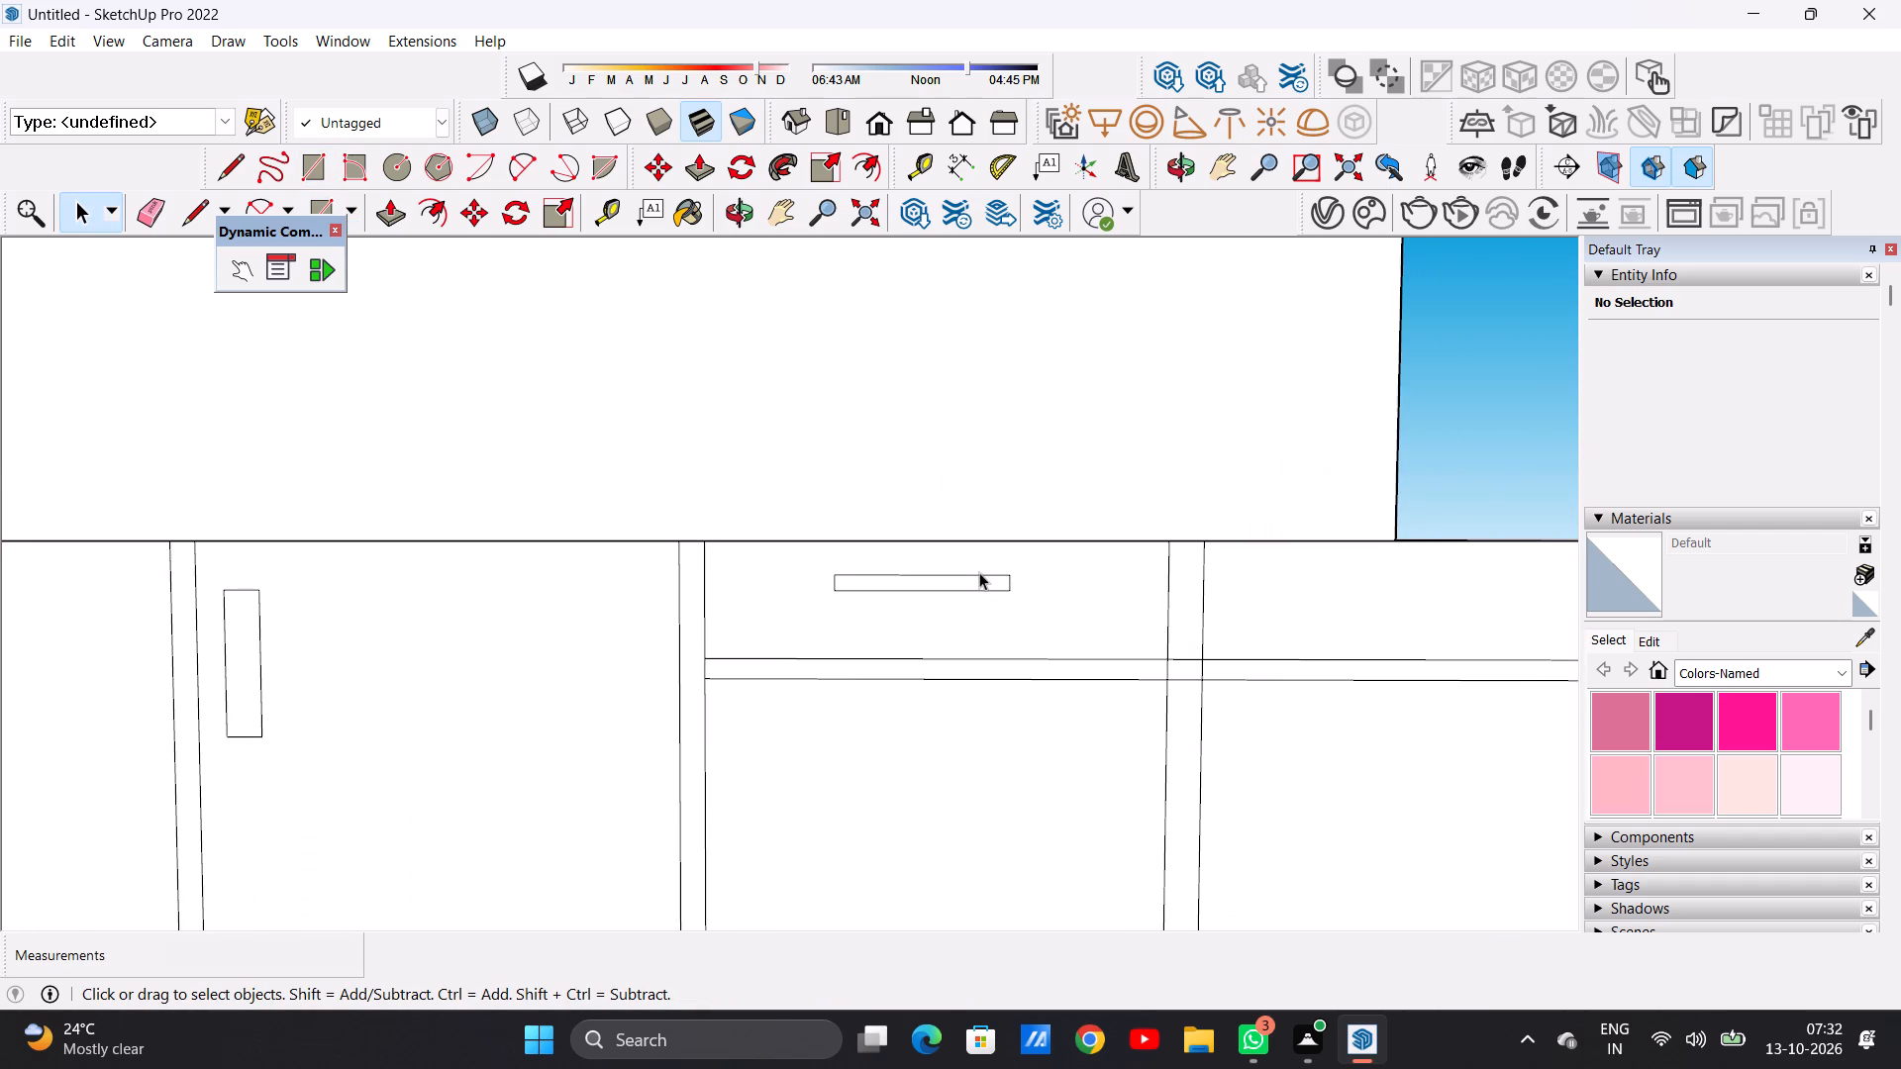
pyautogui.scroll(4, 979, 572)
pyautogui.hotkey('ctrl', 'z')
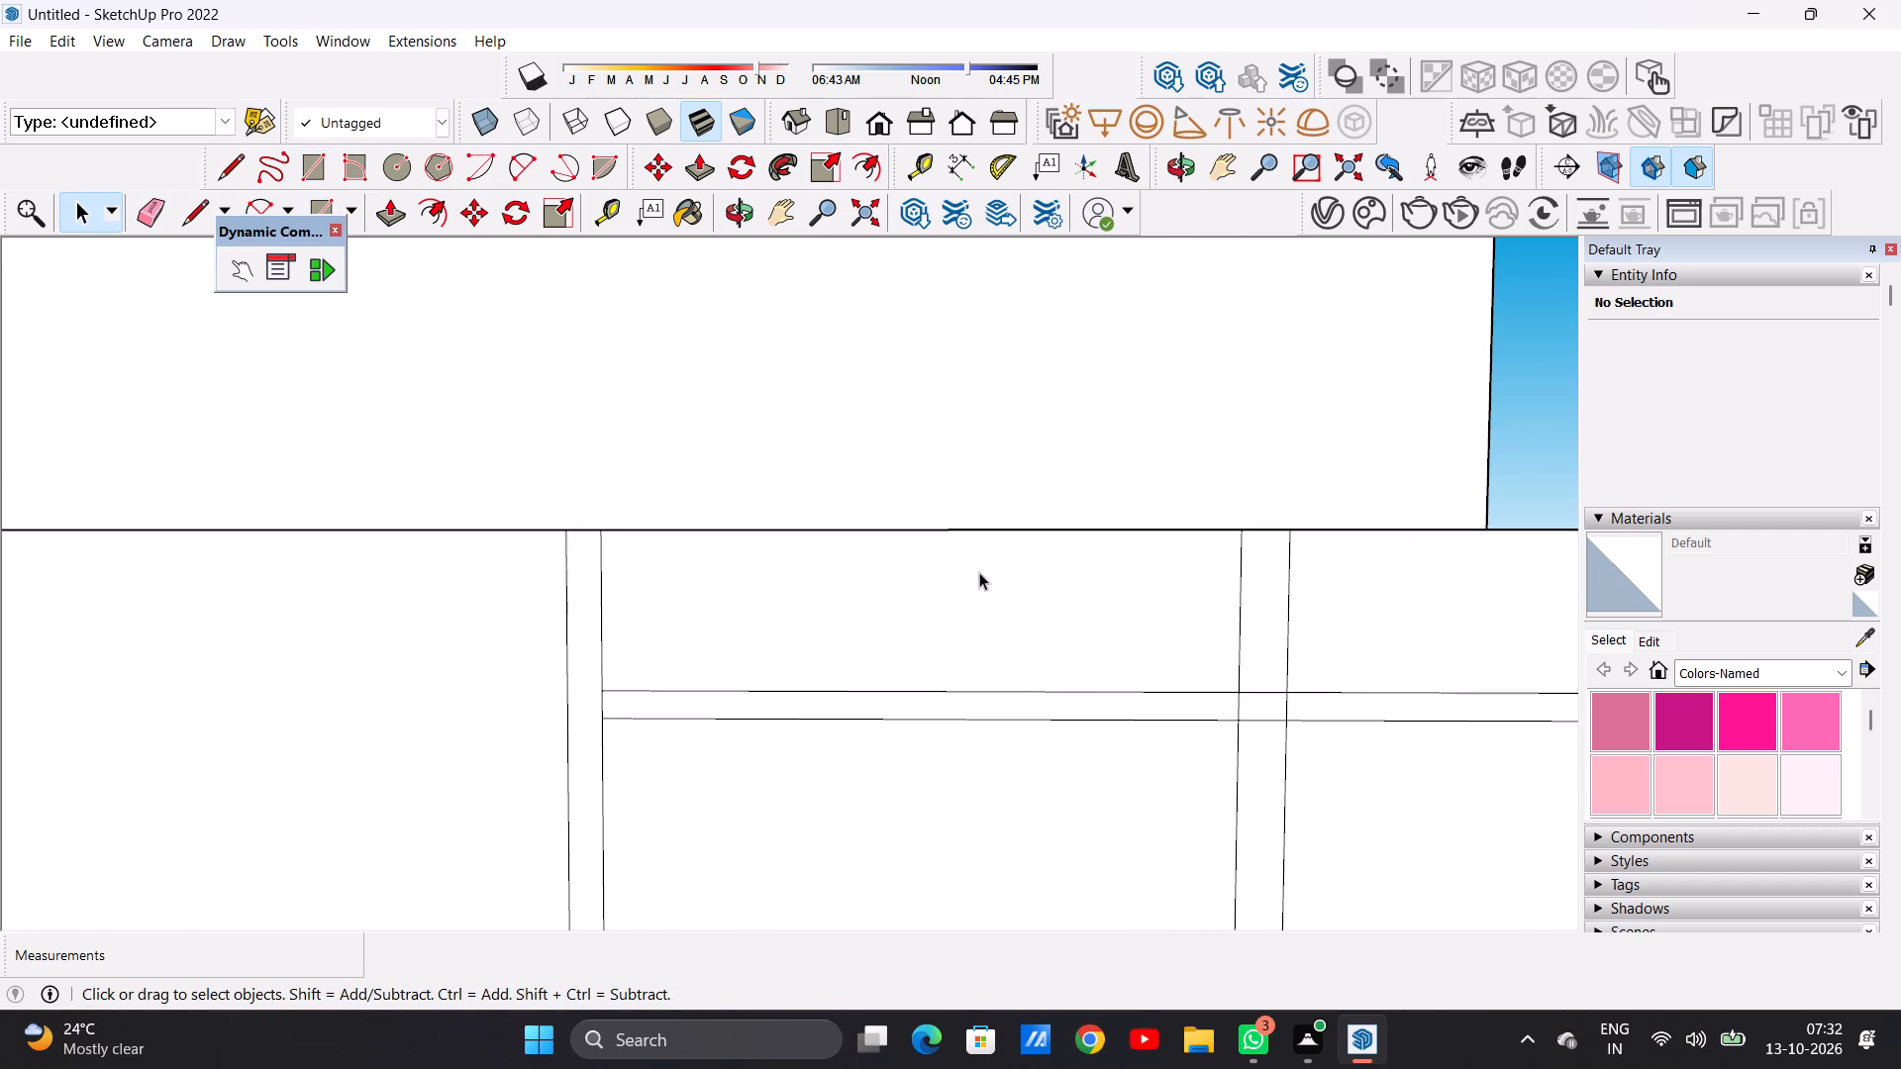
# Draw a horizontal handle rectangle about 1' 8 1/8" by 2 7/8" on the end bay's inner drawer front, above the horizontal strip.
pyautogui.press('r')
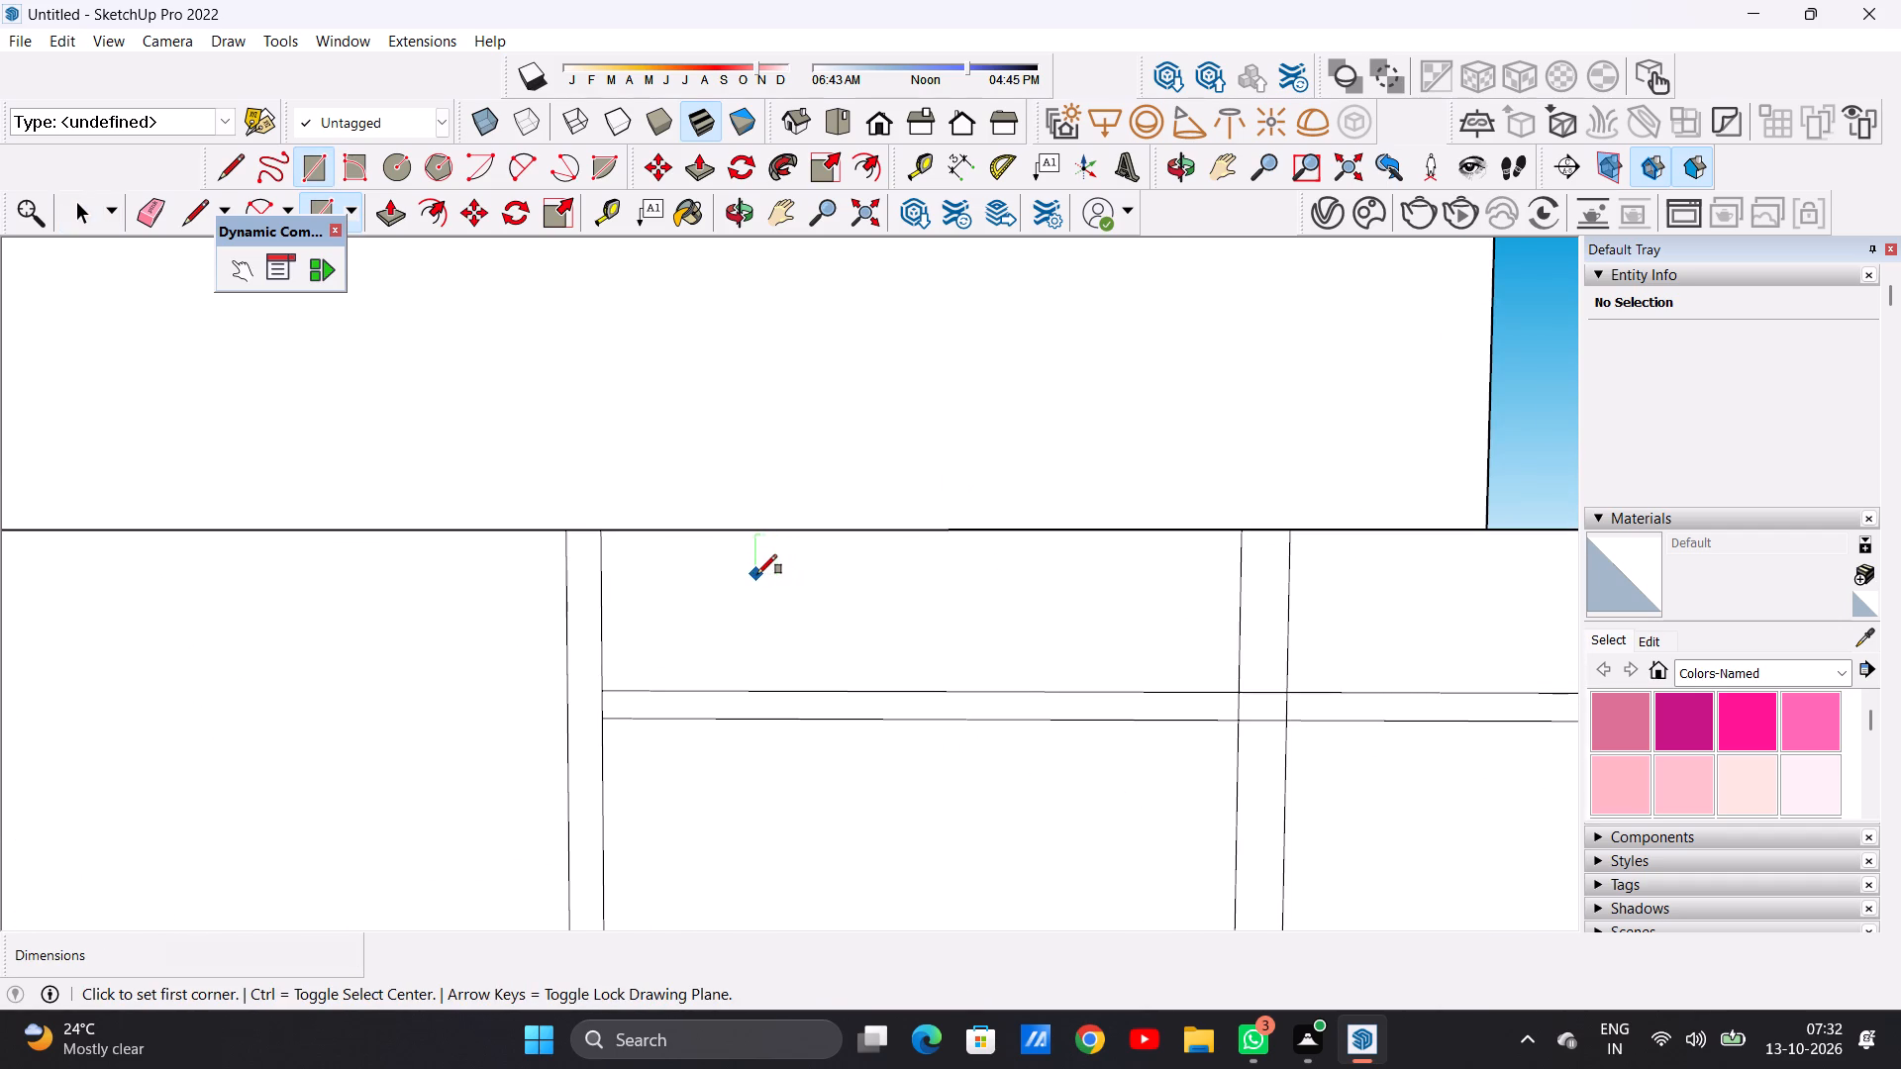
pyautogui.click(769, 574)
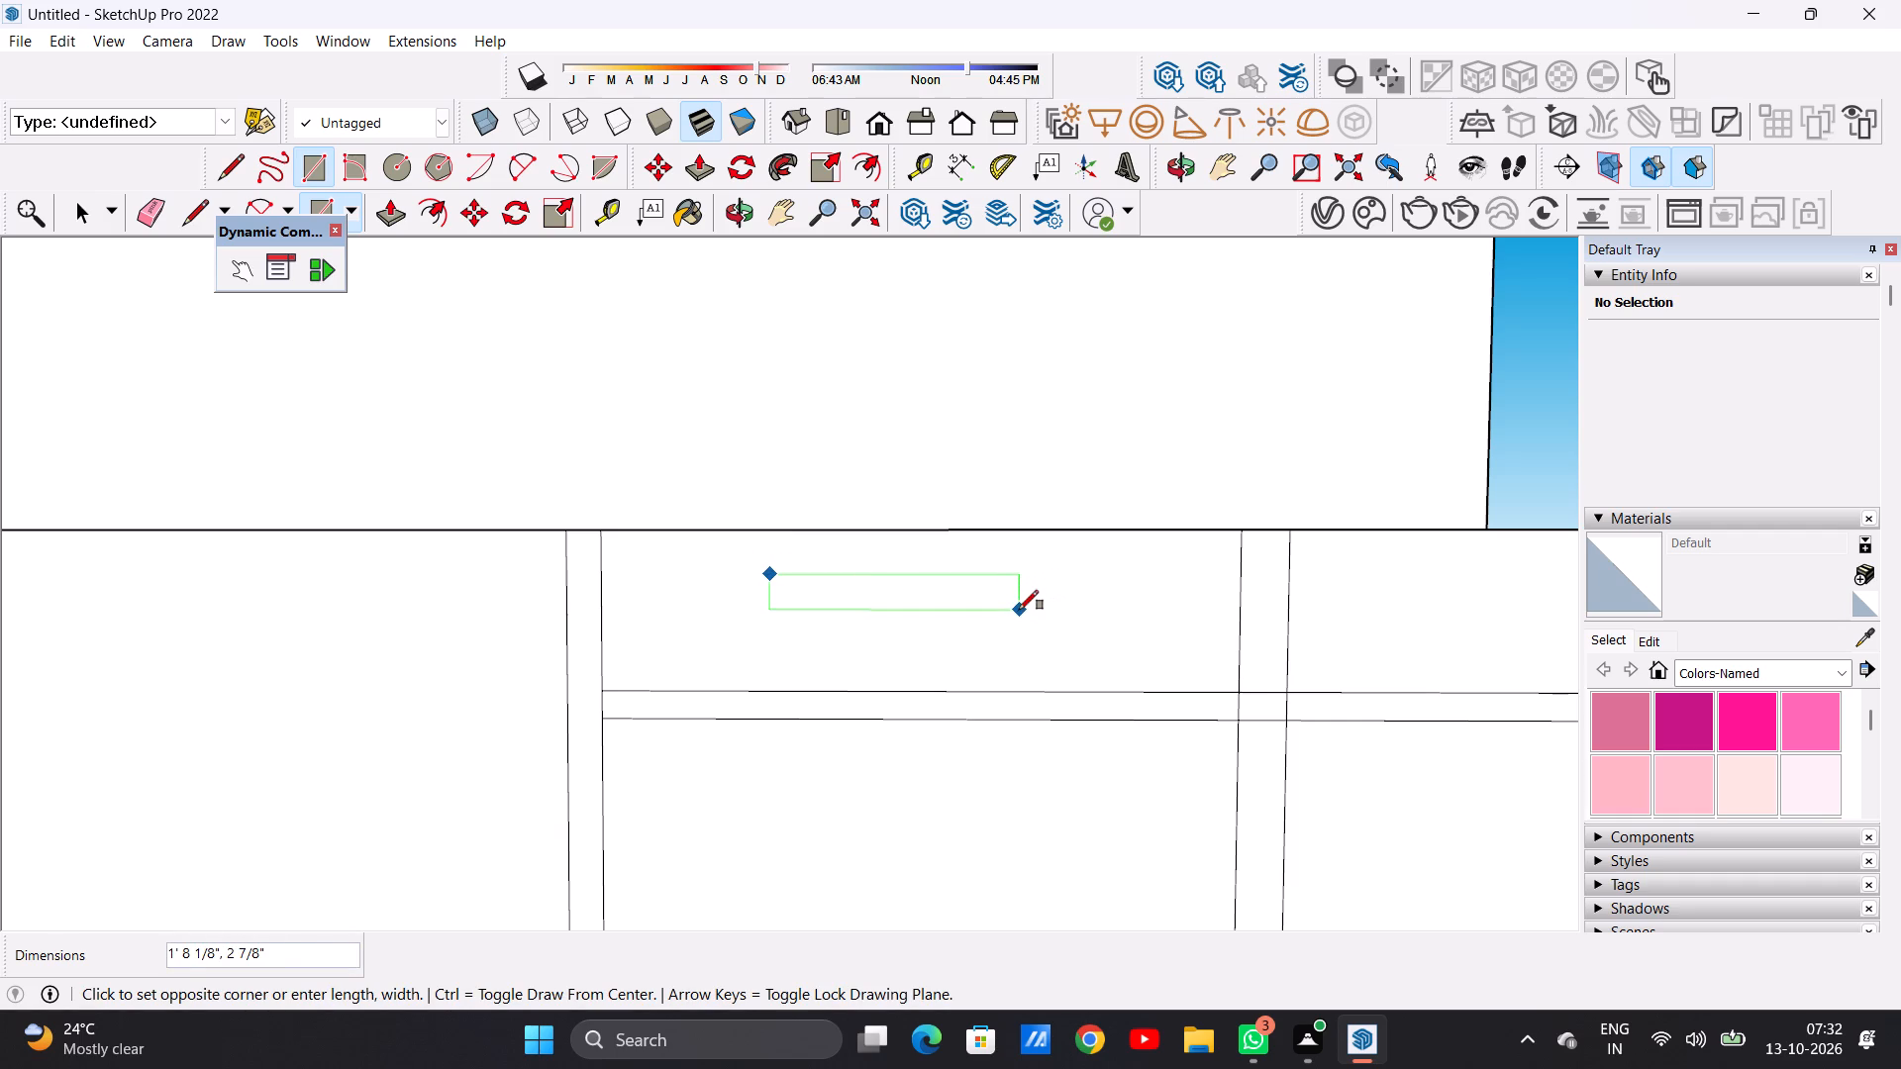
pyautogui.click(1019, 610)
pyautogui.press('space')
pyautogui.scroll(-12, 861, 660)
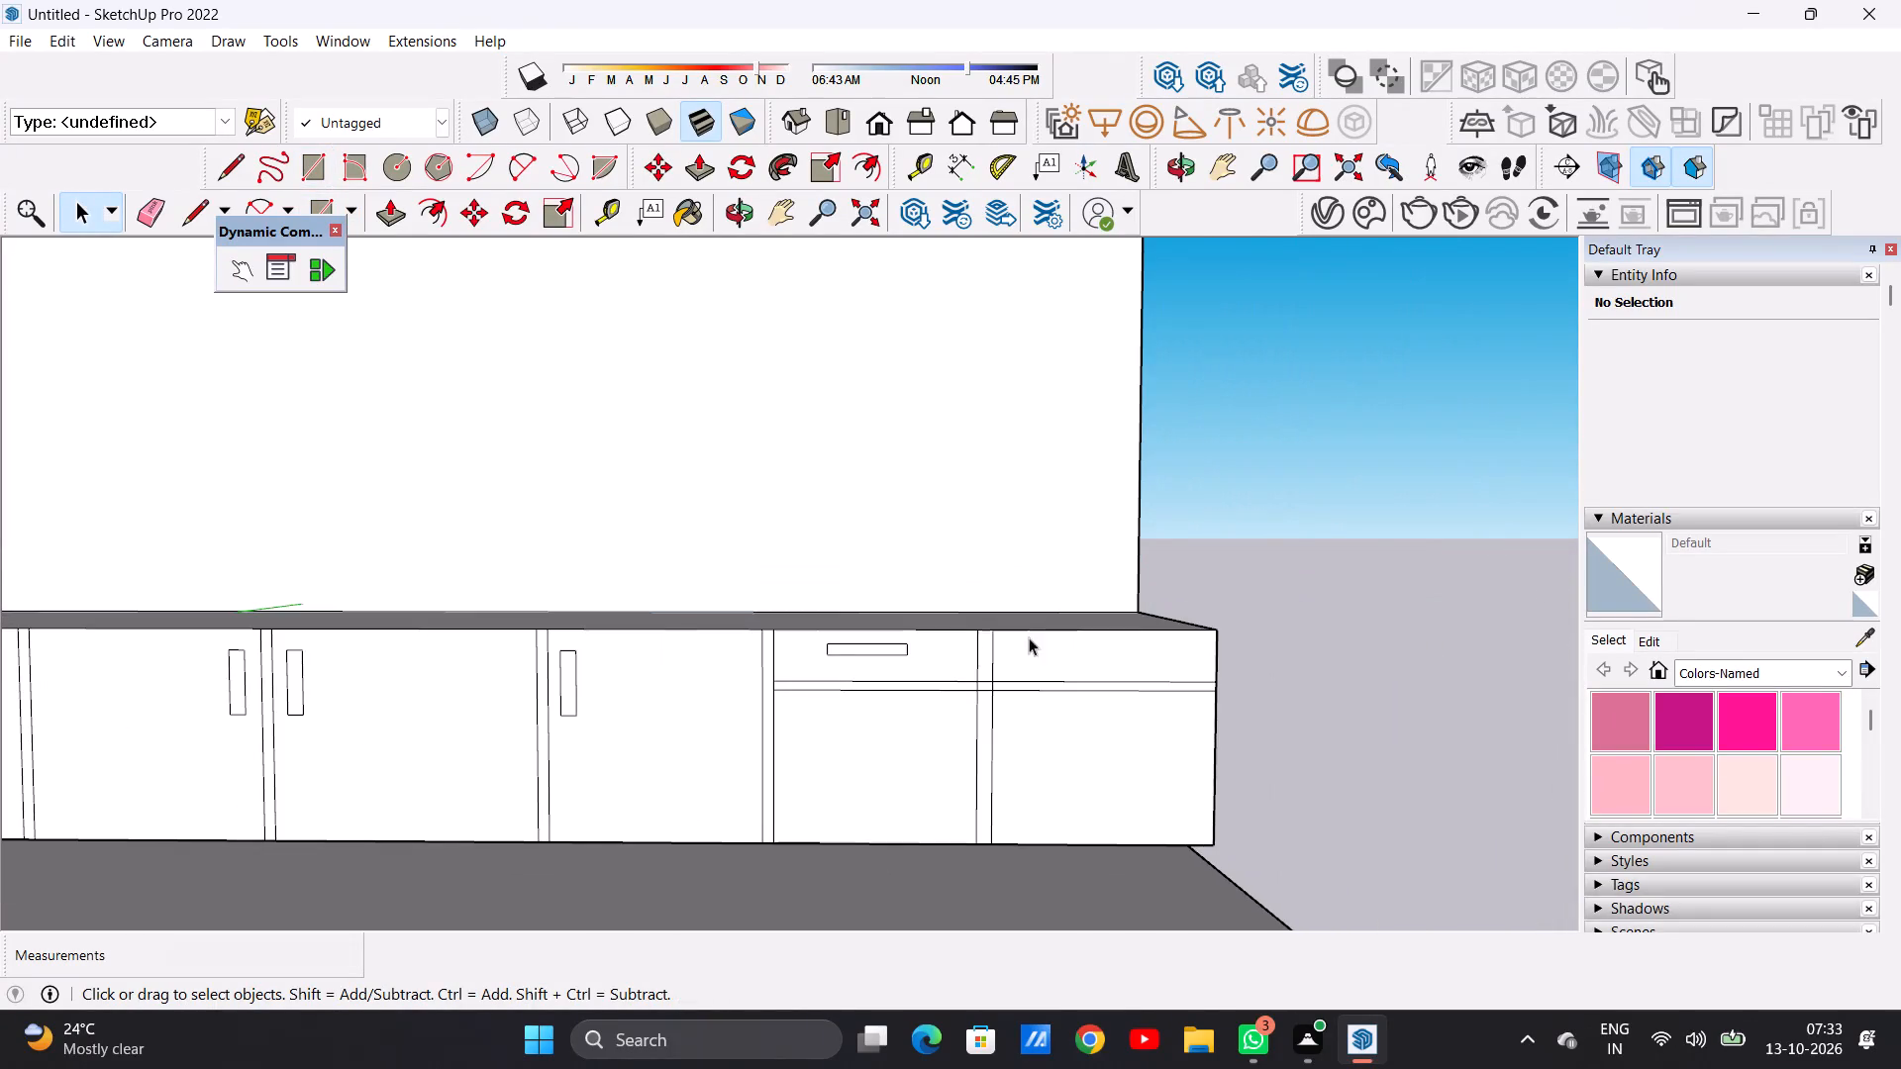
pyautogui.scroll(-1, 1039, 629)
pyautogui.scroll(3, 1040, 629)
pyautogui.scroll(-1, 1042, 627)
pyautogui.scroll(5, 1042, 627)
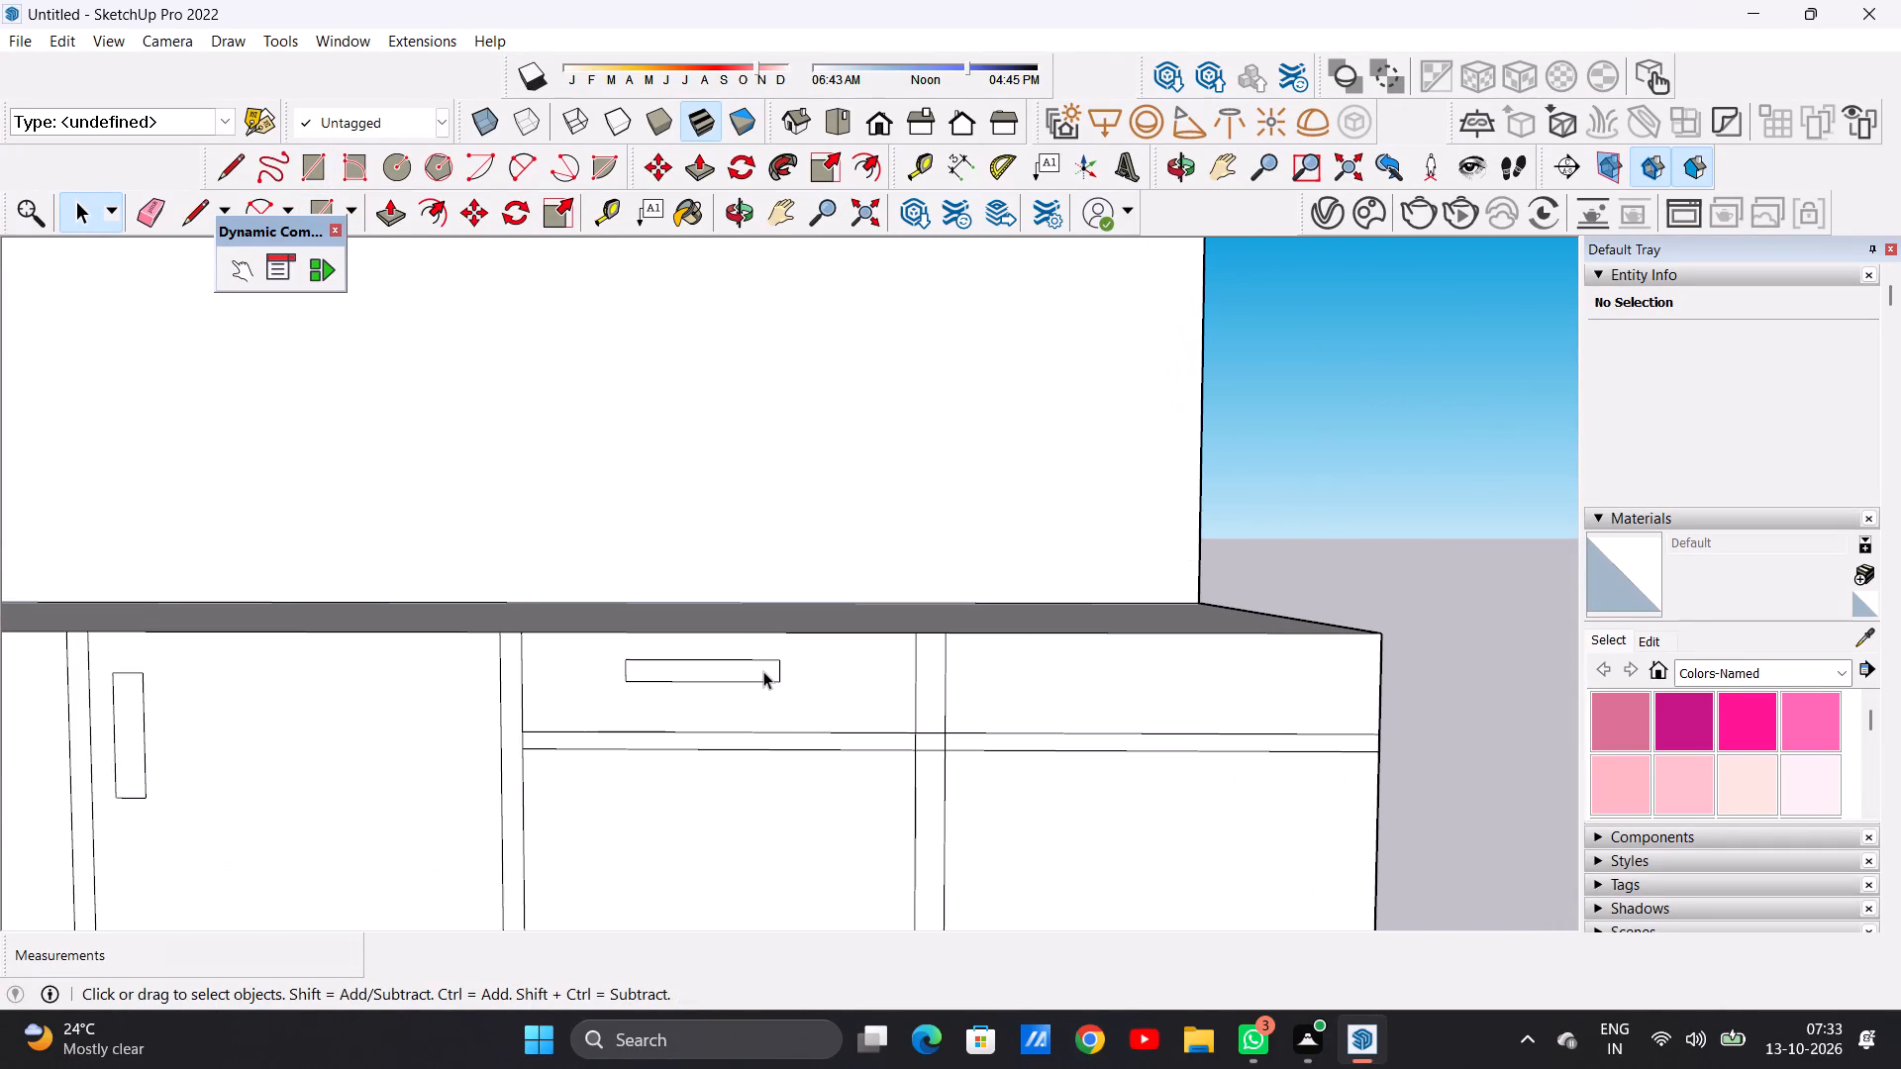
# Copy the horizontal drawer handle sideways about 4' 9 11/16" onto the end bay's outer drawer front.
pyautogui.scroll(1, 763, 671)
pyautogui.tripleClick(763, 671)
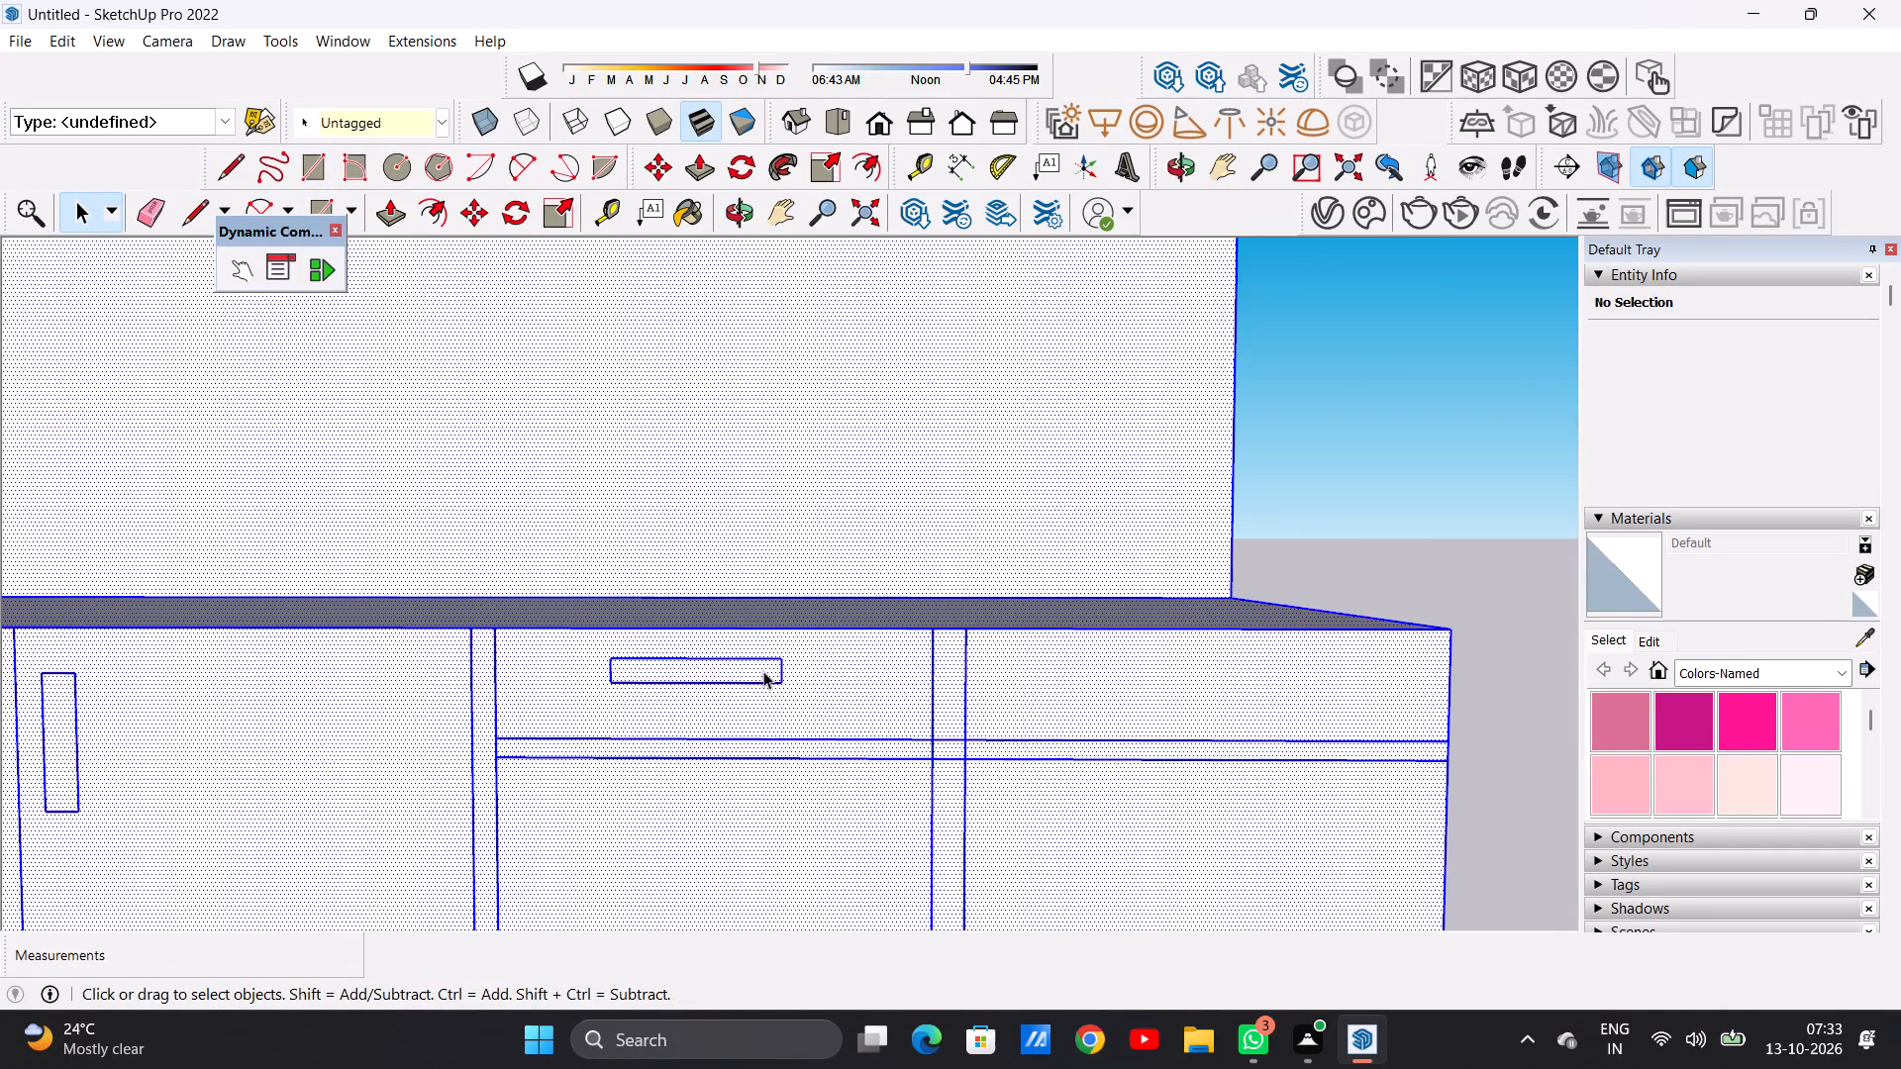
pyautogui.click(1331, 500)
pyautogui.scroll(4, 783, 672)
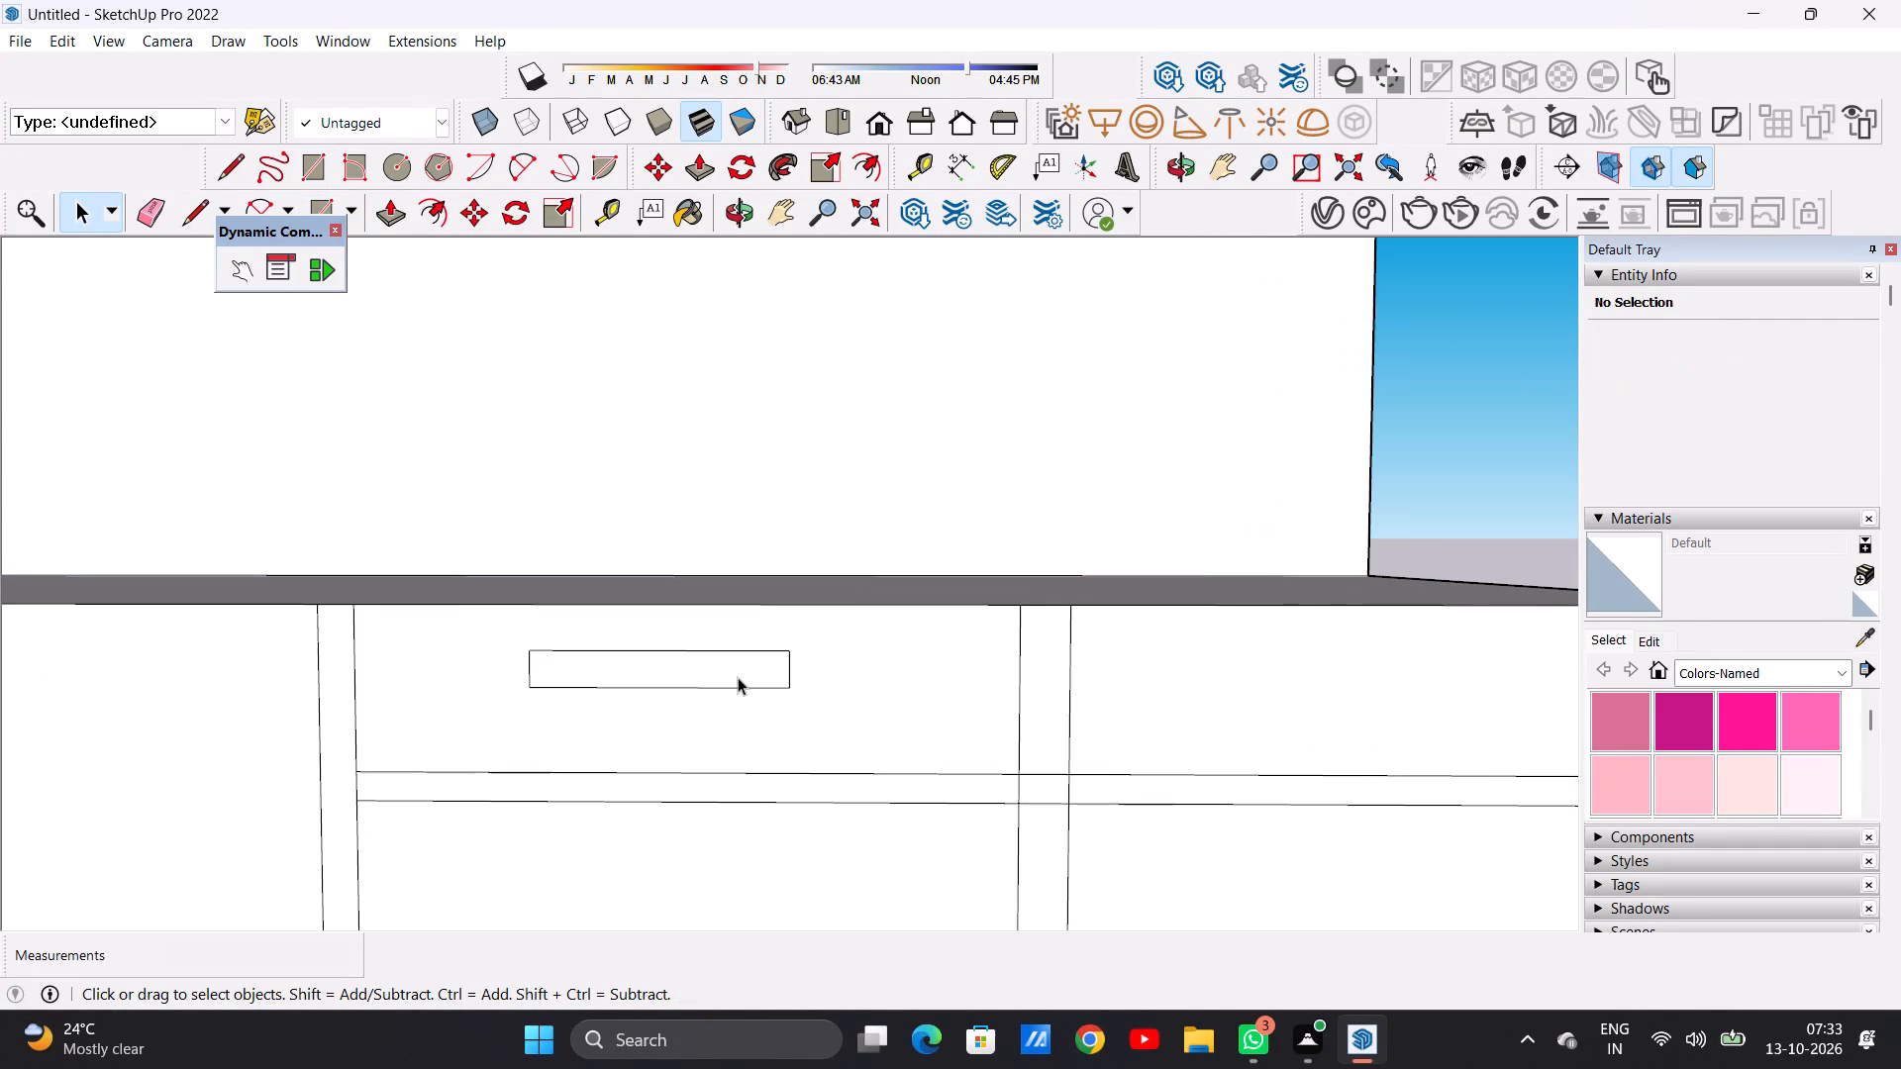
pyautogui.doubleClick(729, 677)
pyautogui.press('m')
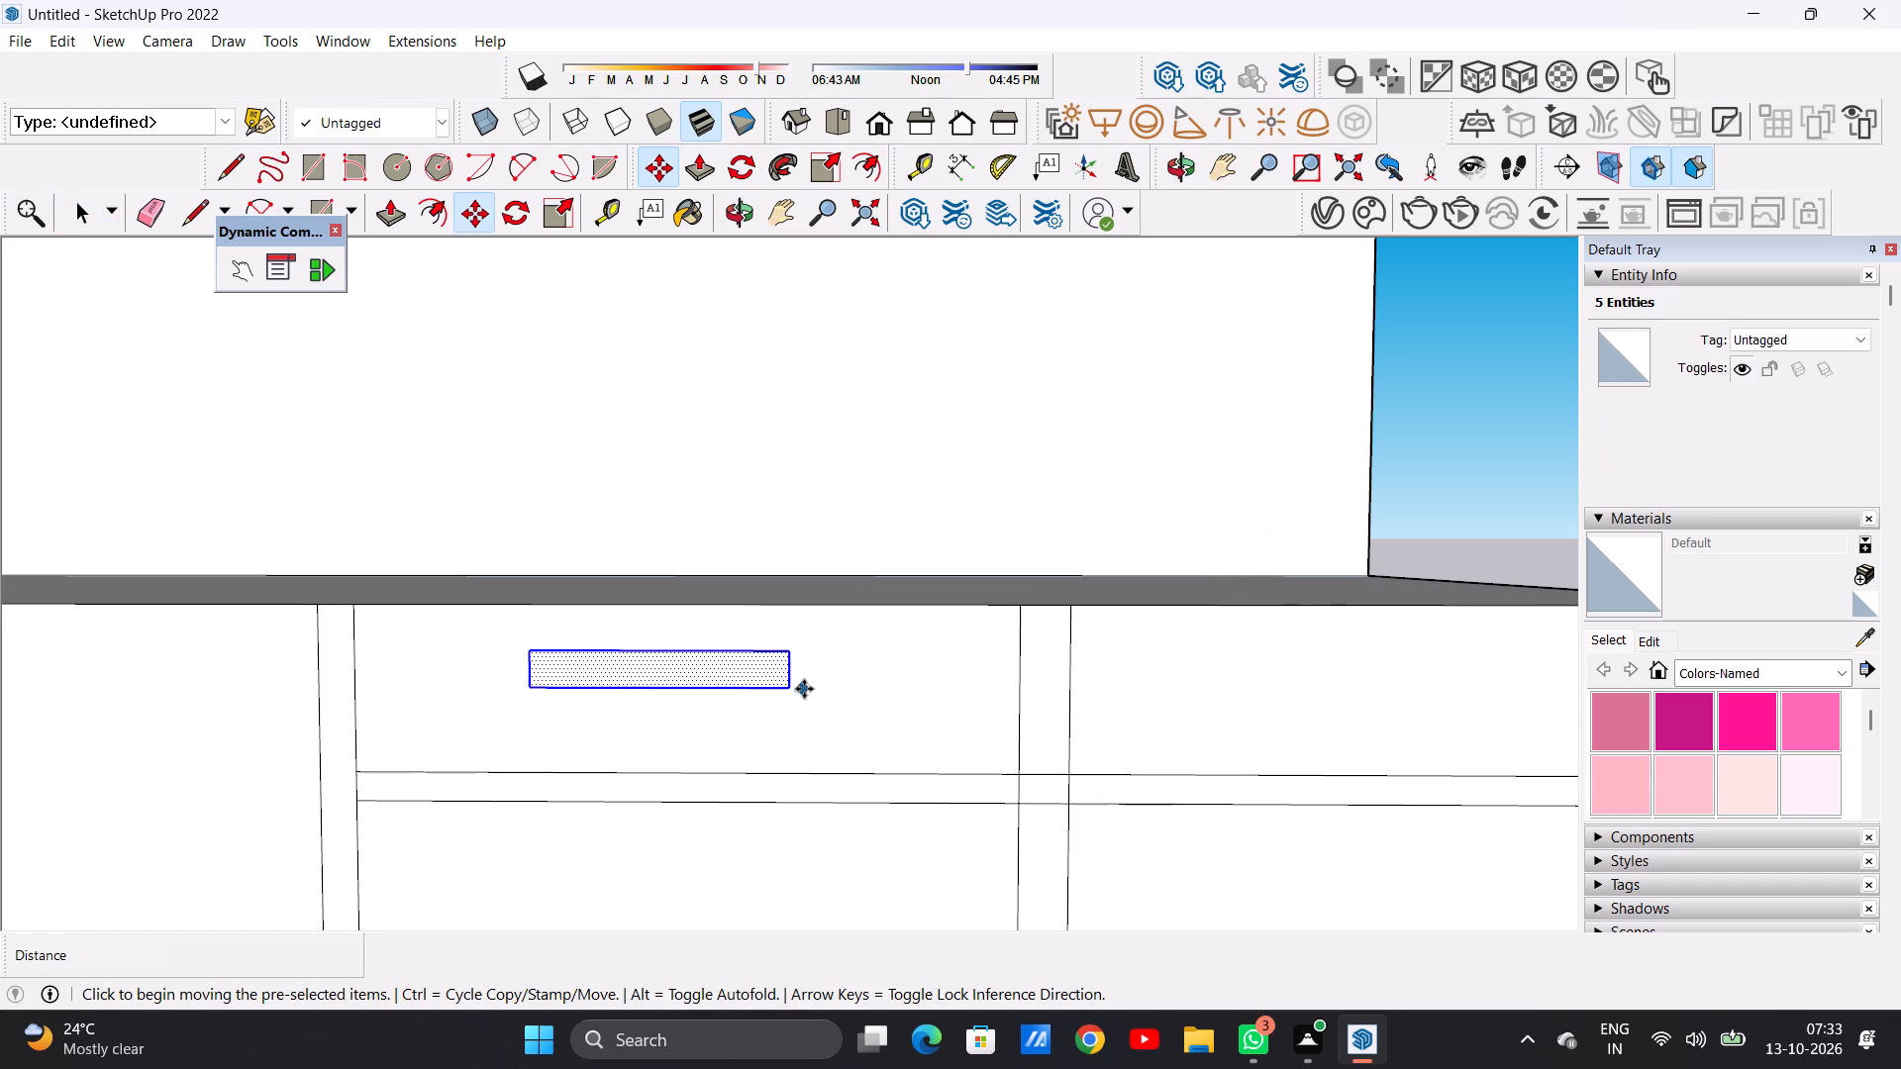
pyautogui.click(794, 689)
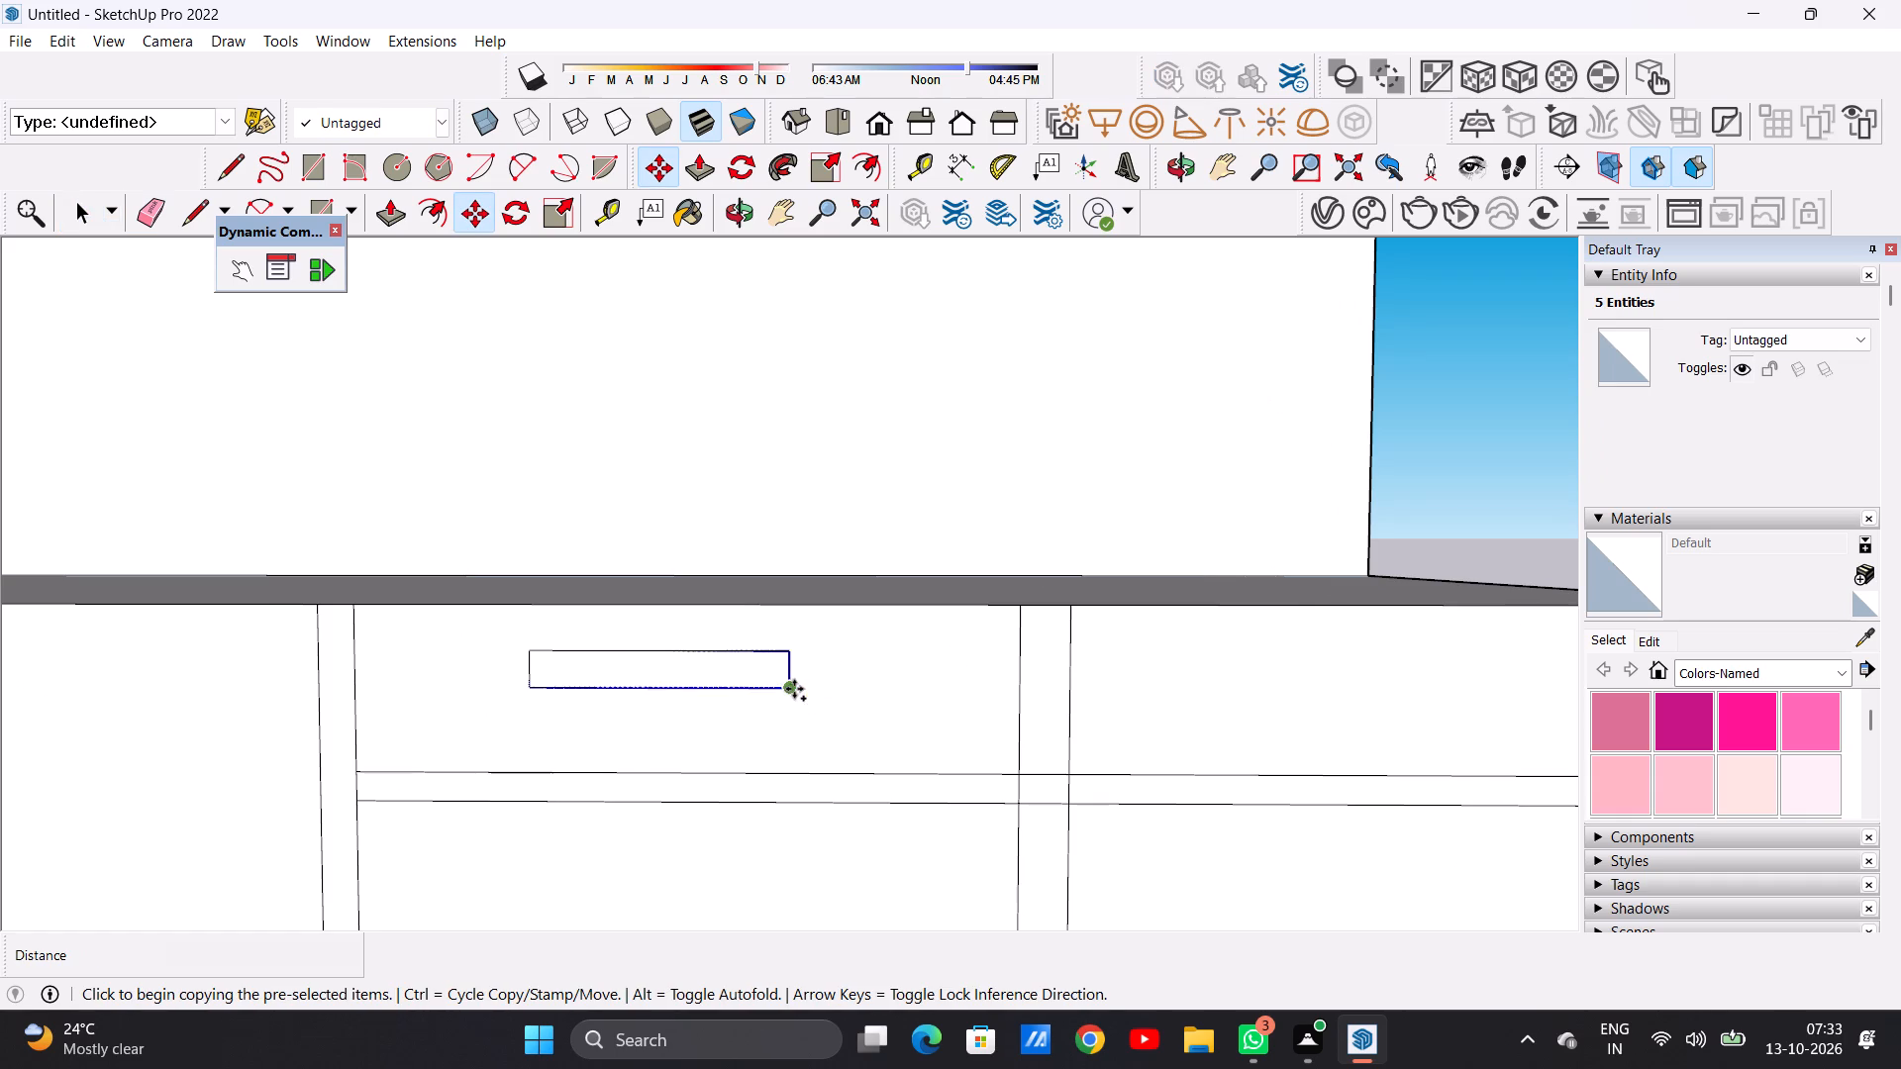
pyautogui.scroll(-7, 856, 690)
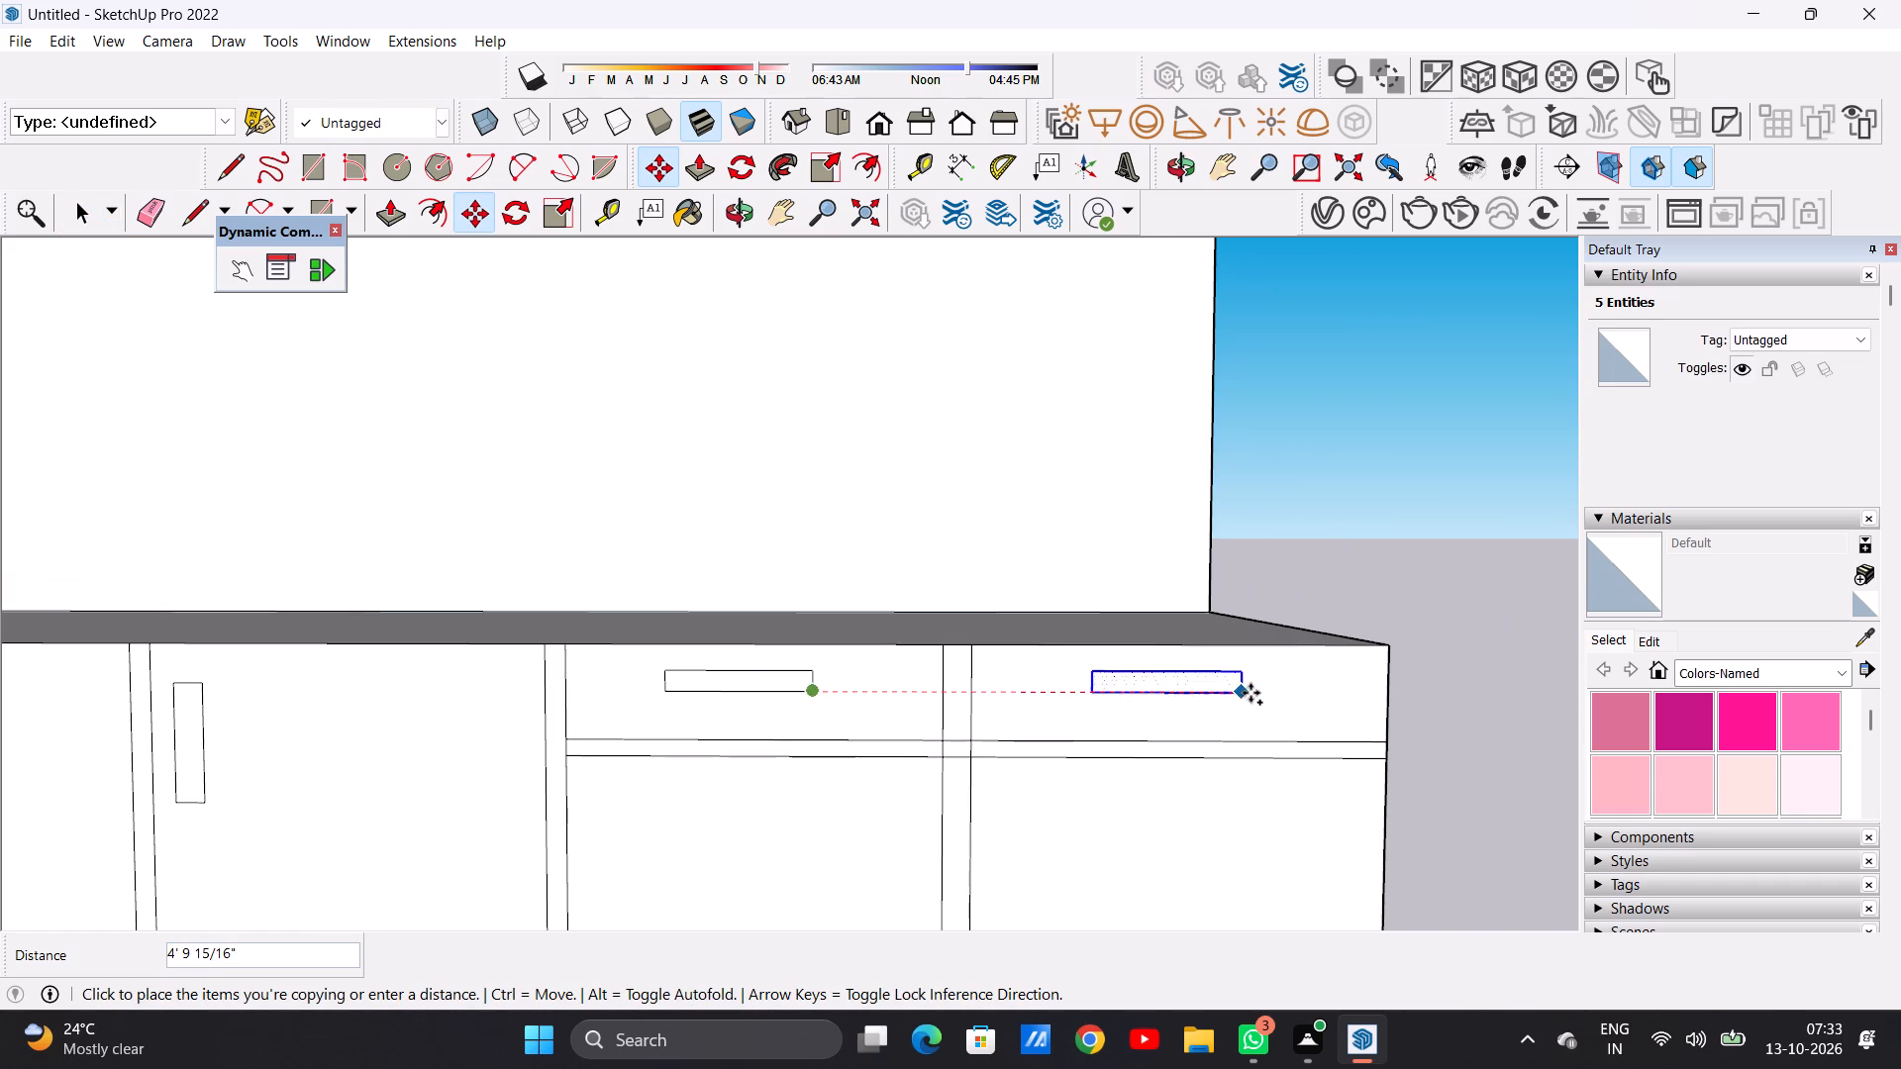
pyautogui.click(1240, 695)
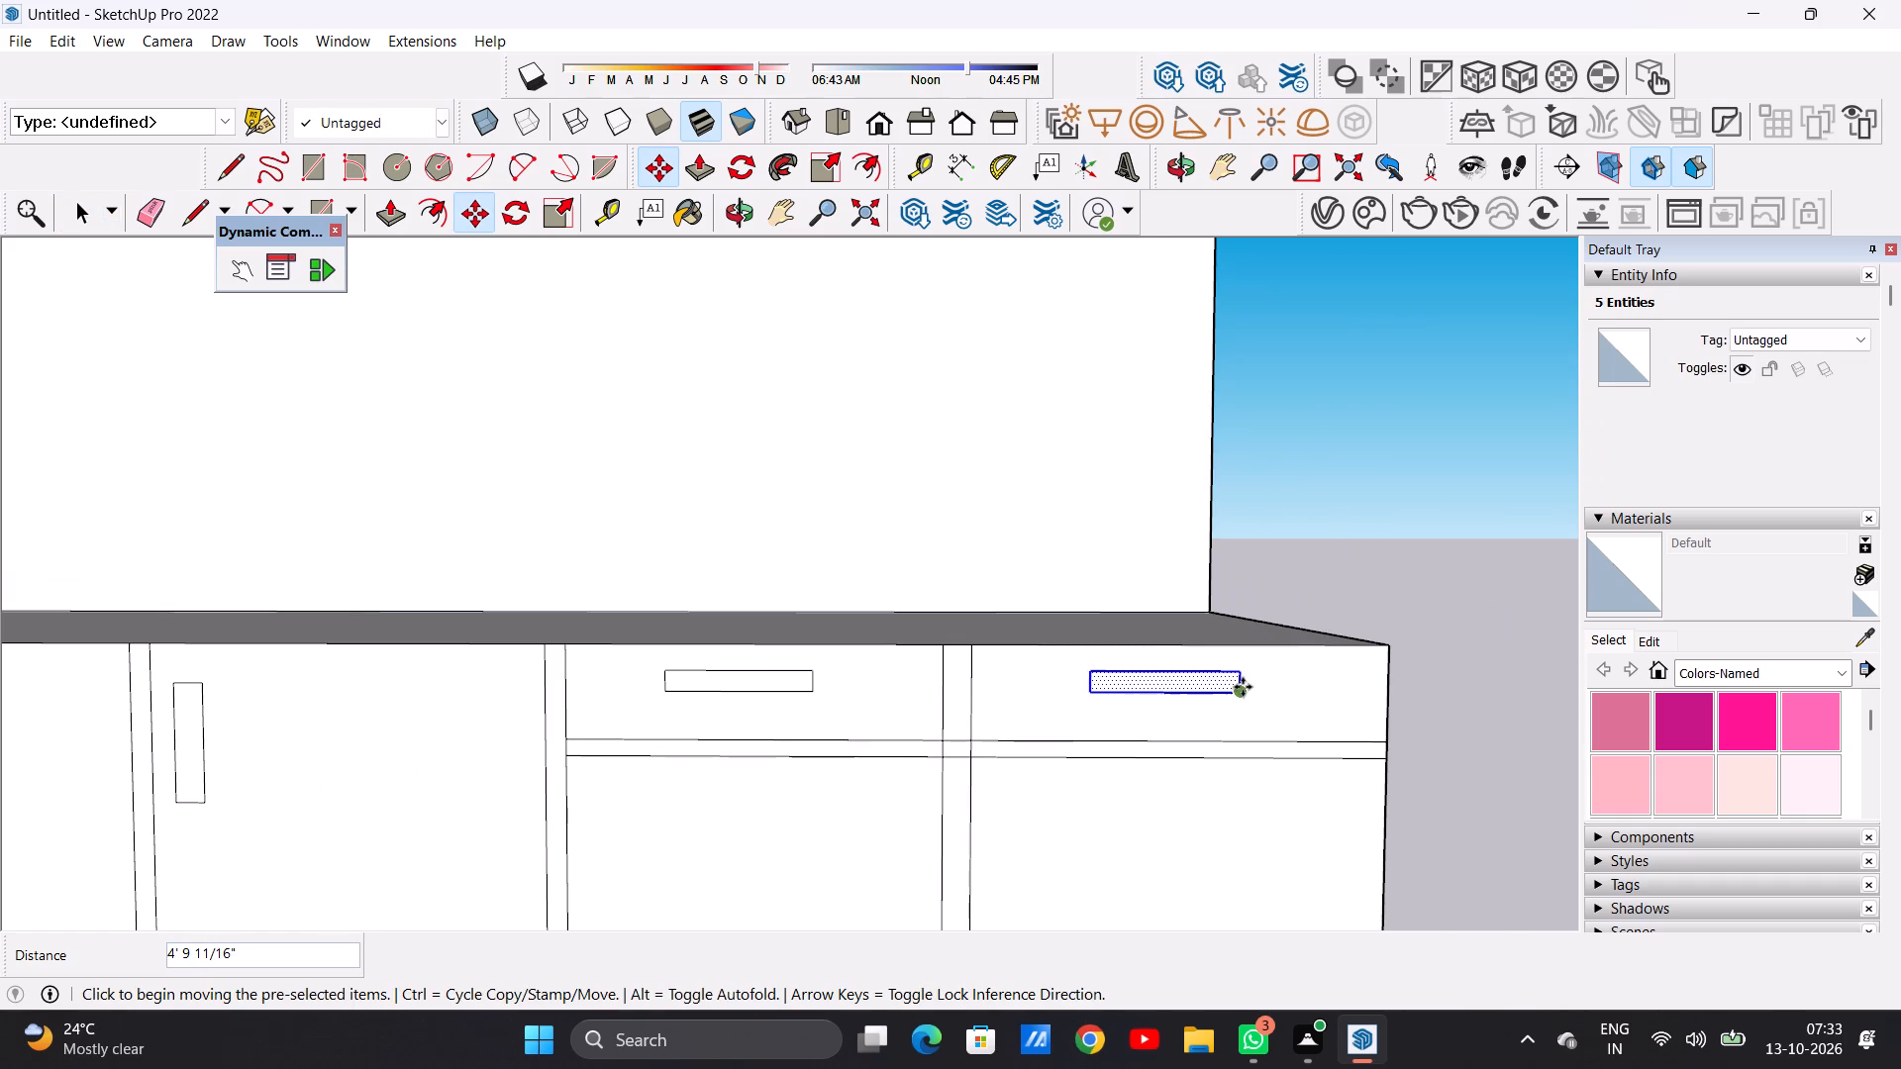
pyautogui.press('space')
pyautogui.click(1344, 490)
# Draw a vertical handle rectangle about 1' 3" by 2 3/4" on the end bay's inner lower door, near the central divider.
pyautogui.scroll(-7, 871, 588)
pyautogui.scroll(1, 842, 764)
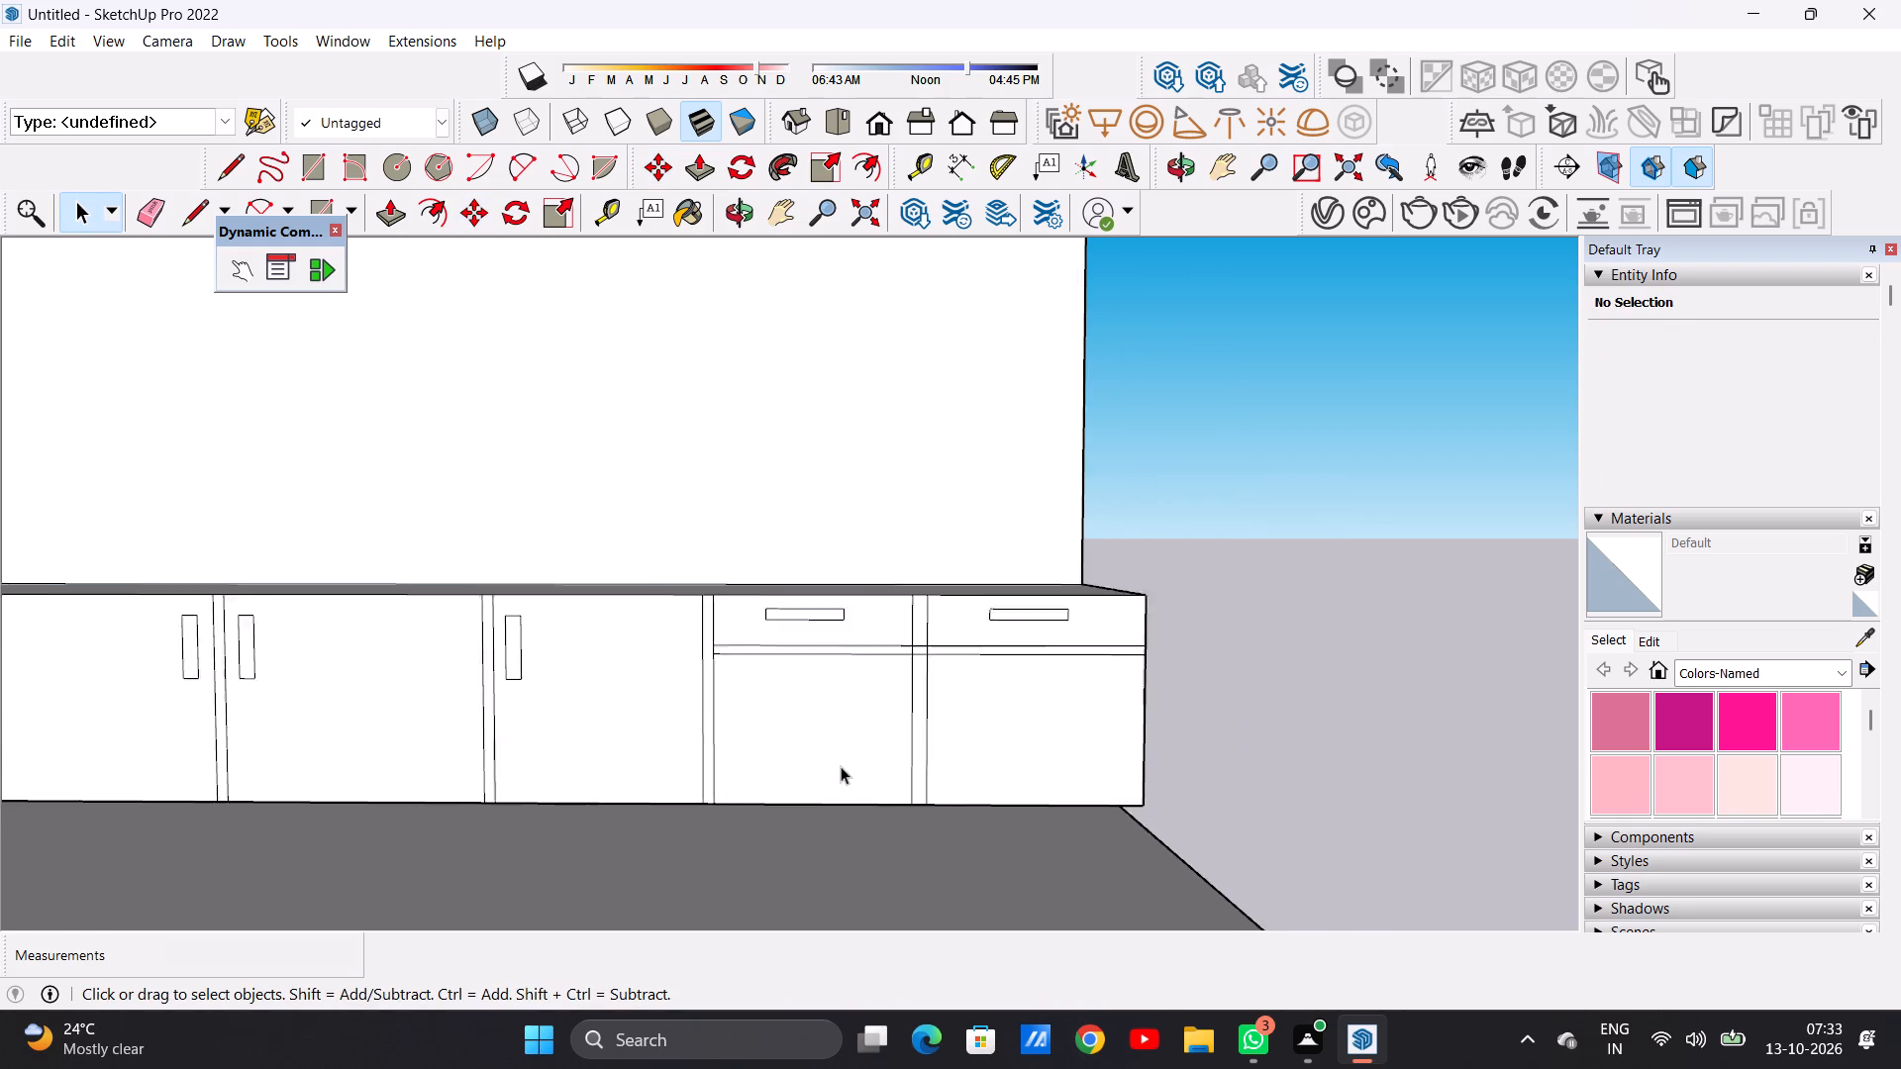
pyautogui.scroll(-1, 841, 766)
pyautogui.scroll(4, 852, 758)
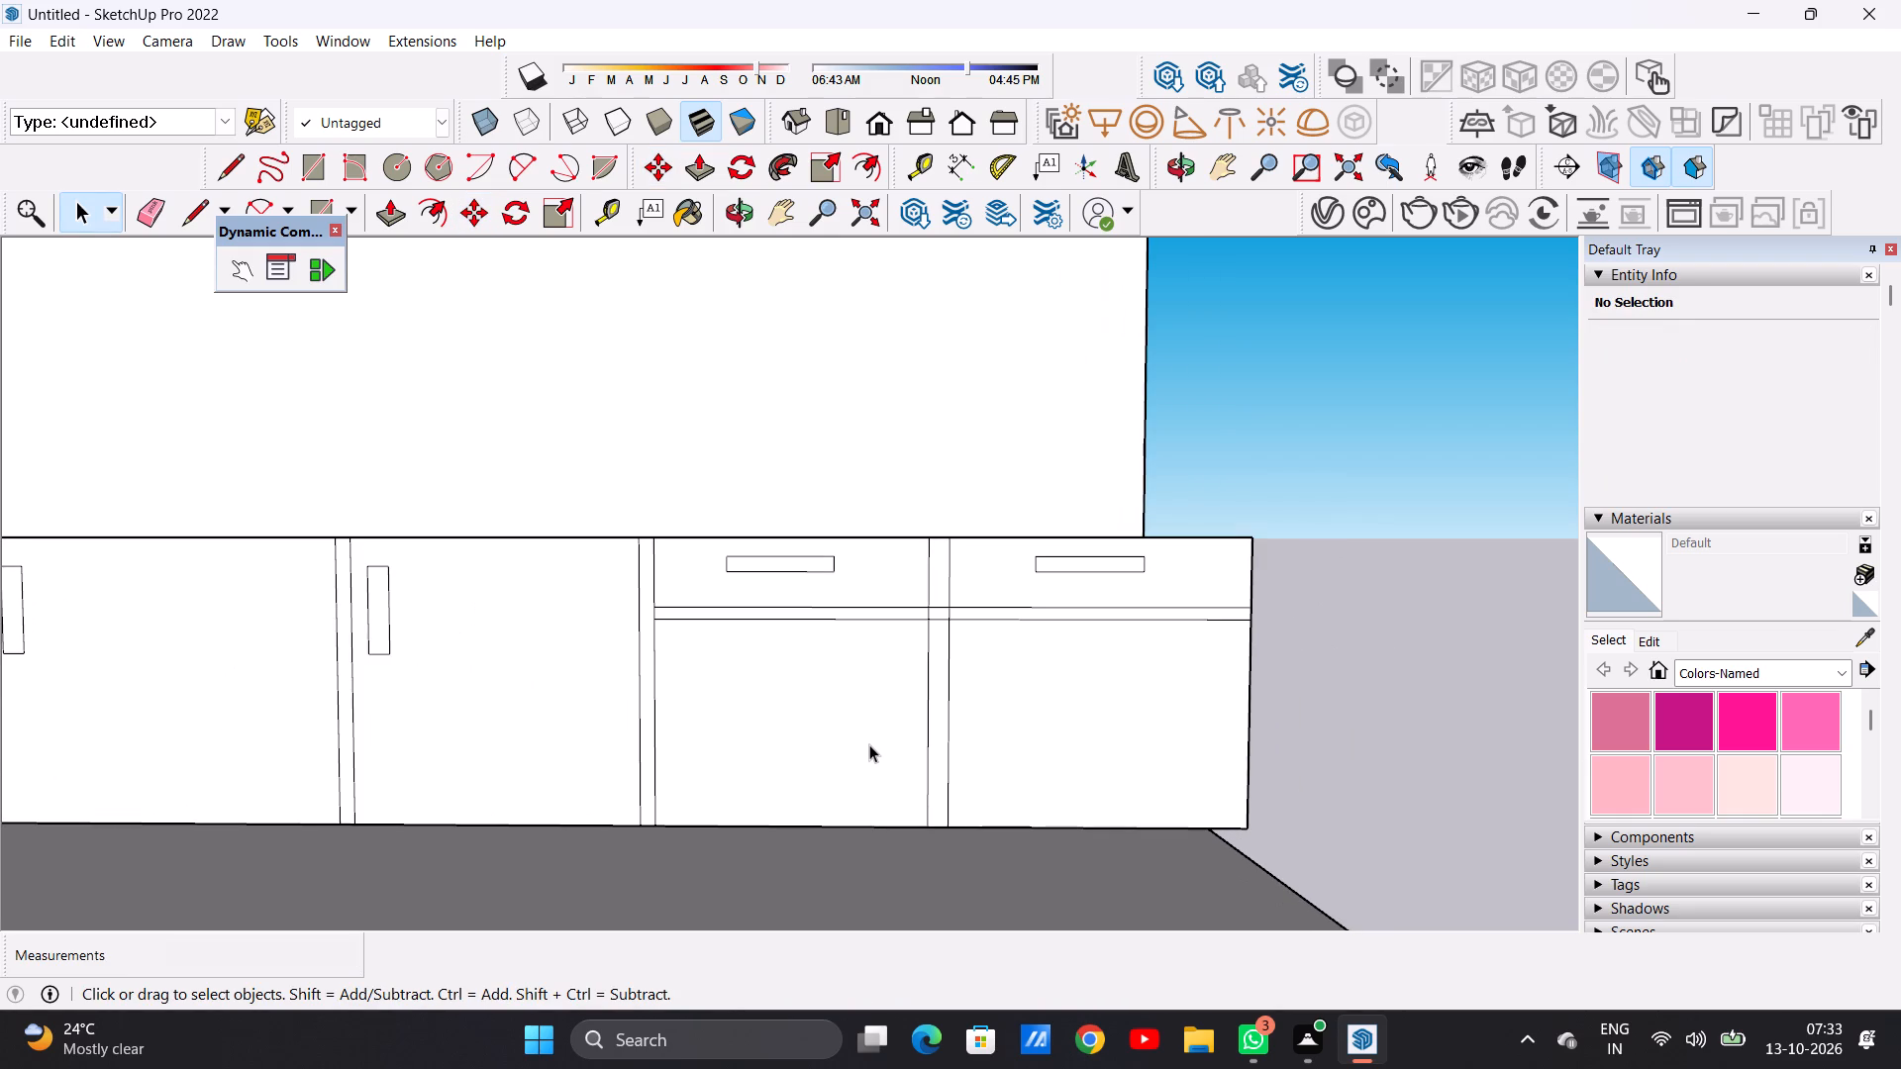
pyautogui.press('r')
pyautogui.scroll(3, 883, 746)
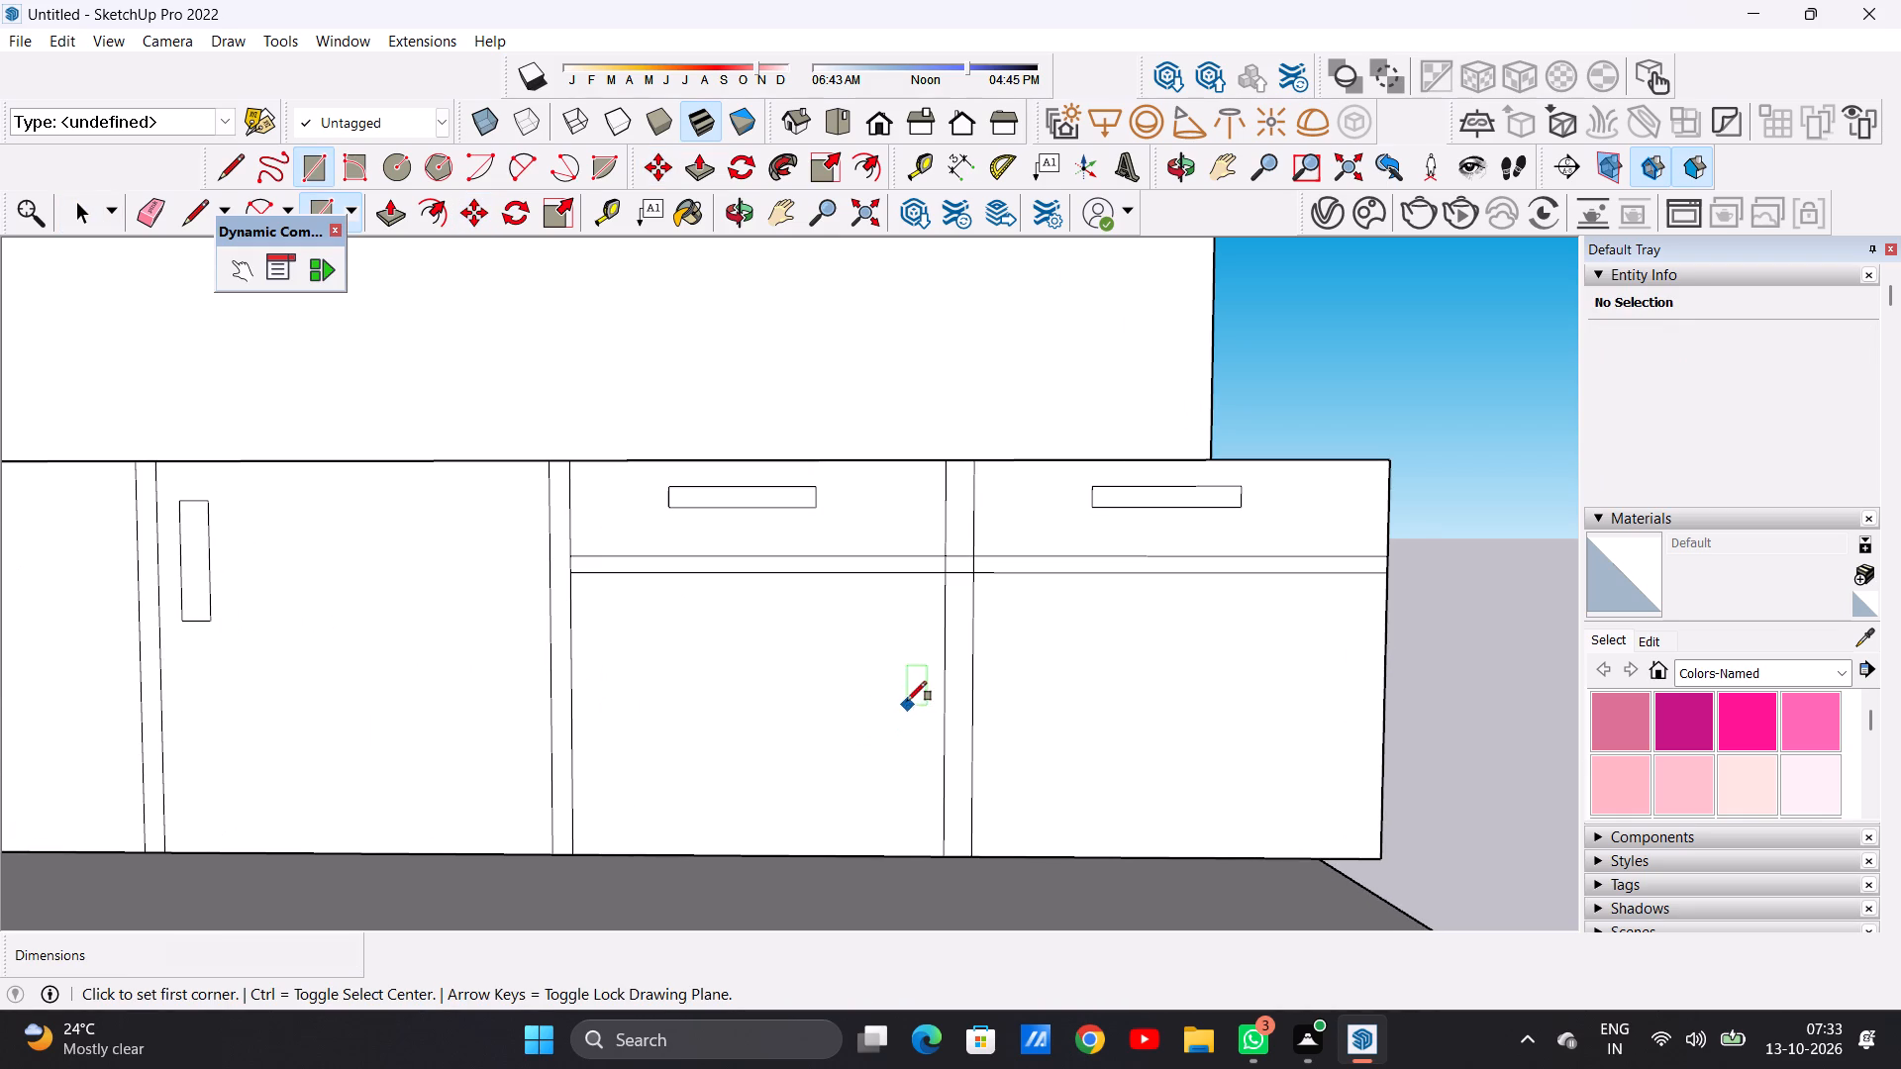
pyautogui.click(895, 626)
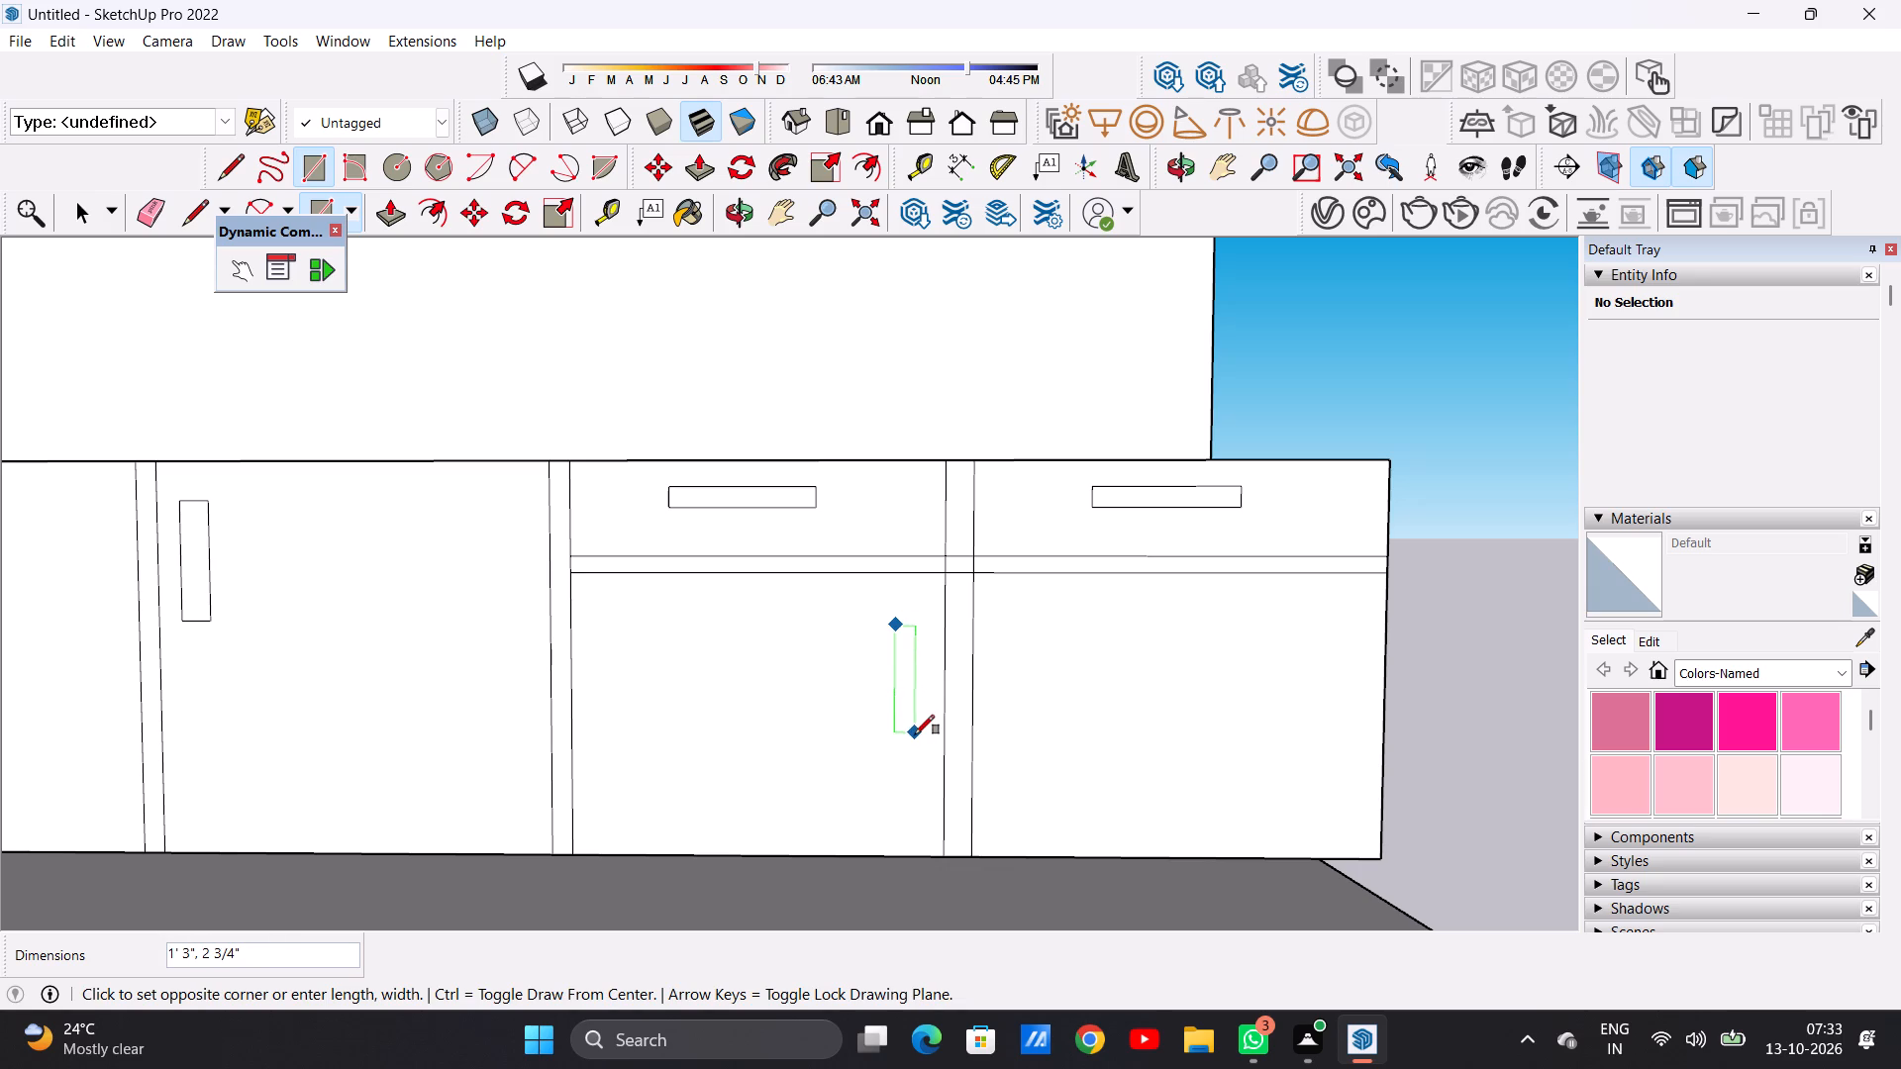
pyautogui.click(915, 734)
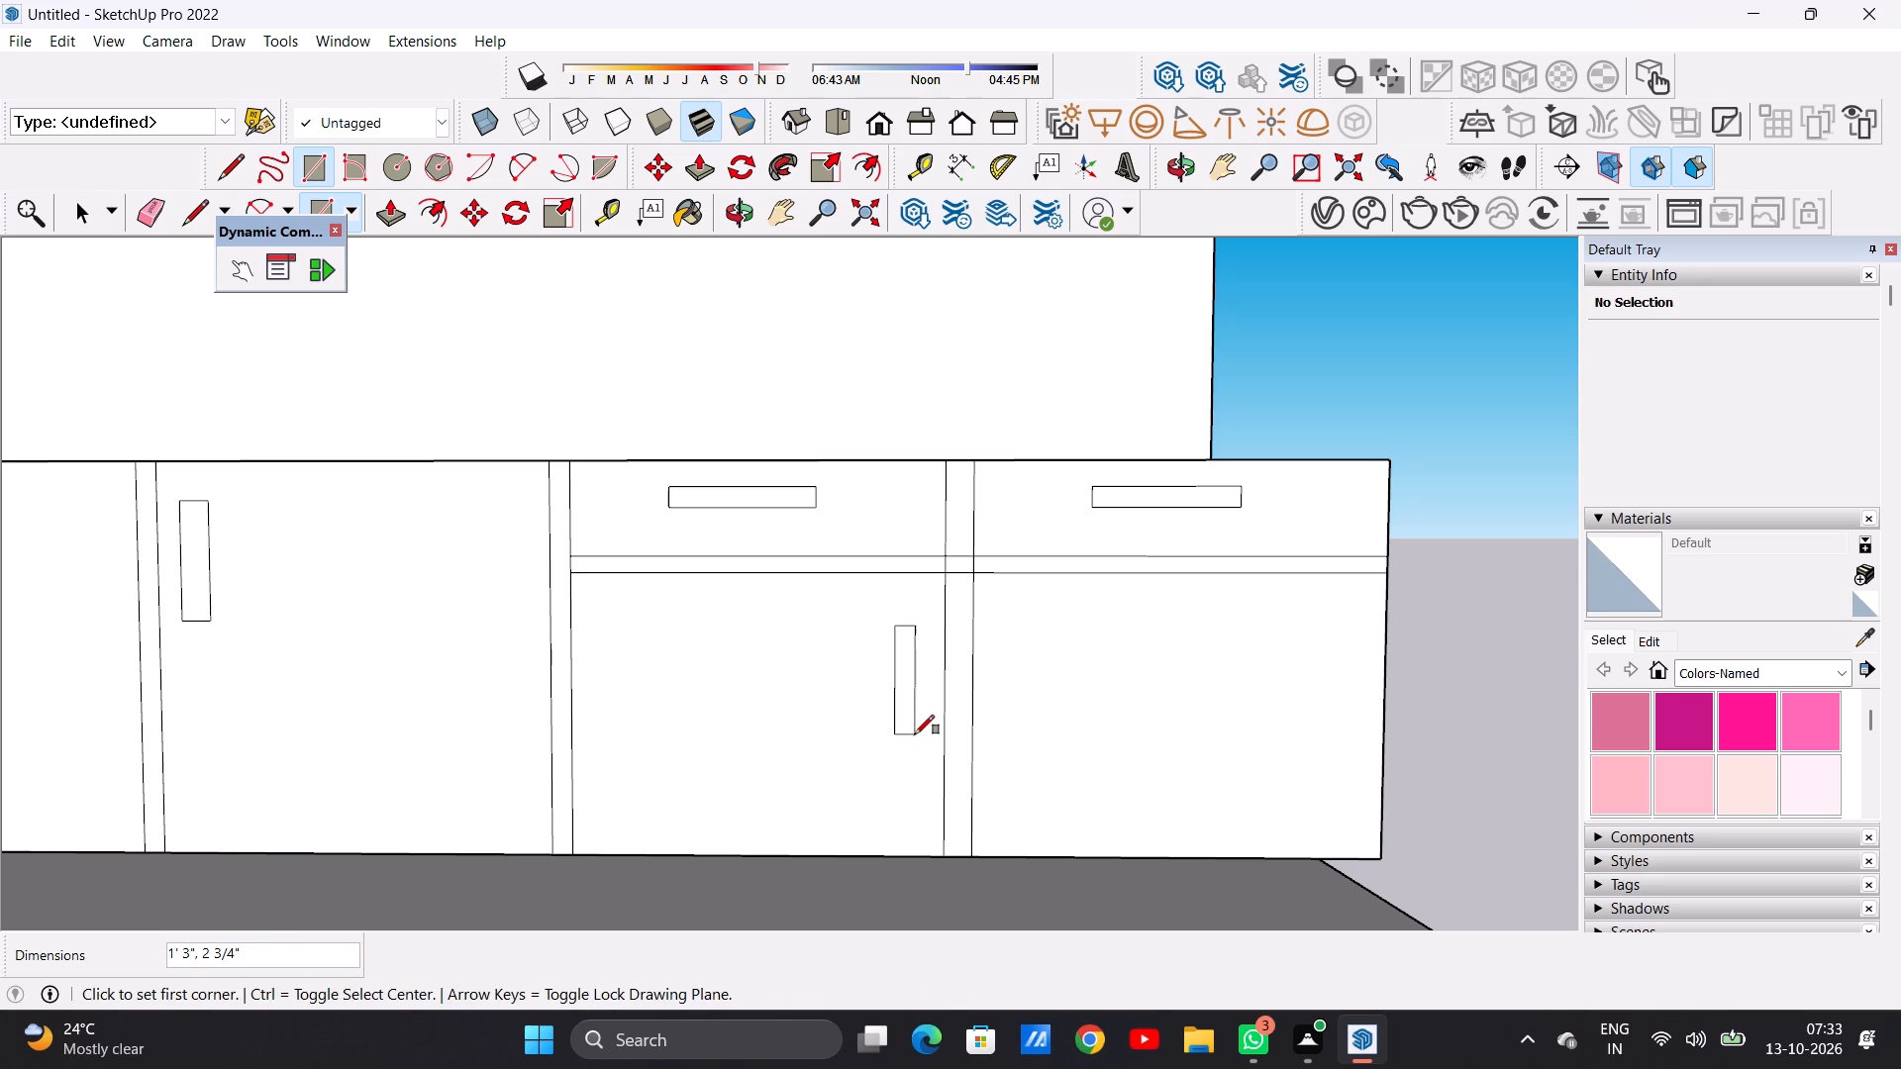
# Copy the vertical door handle sideways about 1' 1 3/8" onto the end bay's outer lower door.
pyautogui.press('space')
pyautogui.doubleClick(900, 717)
pyautogui.click(900, 717)
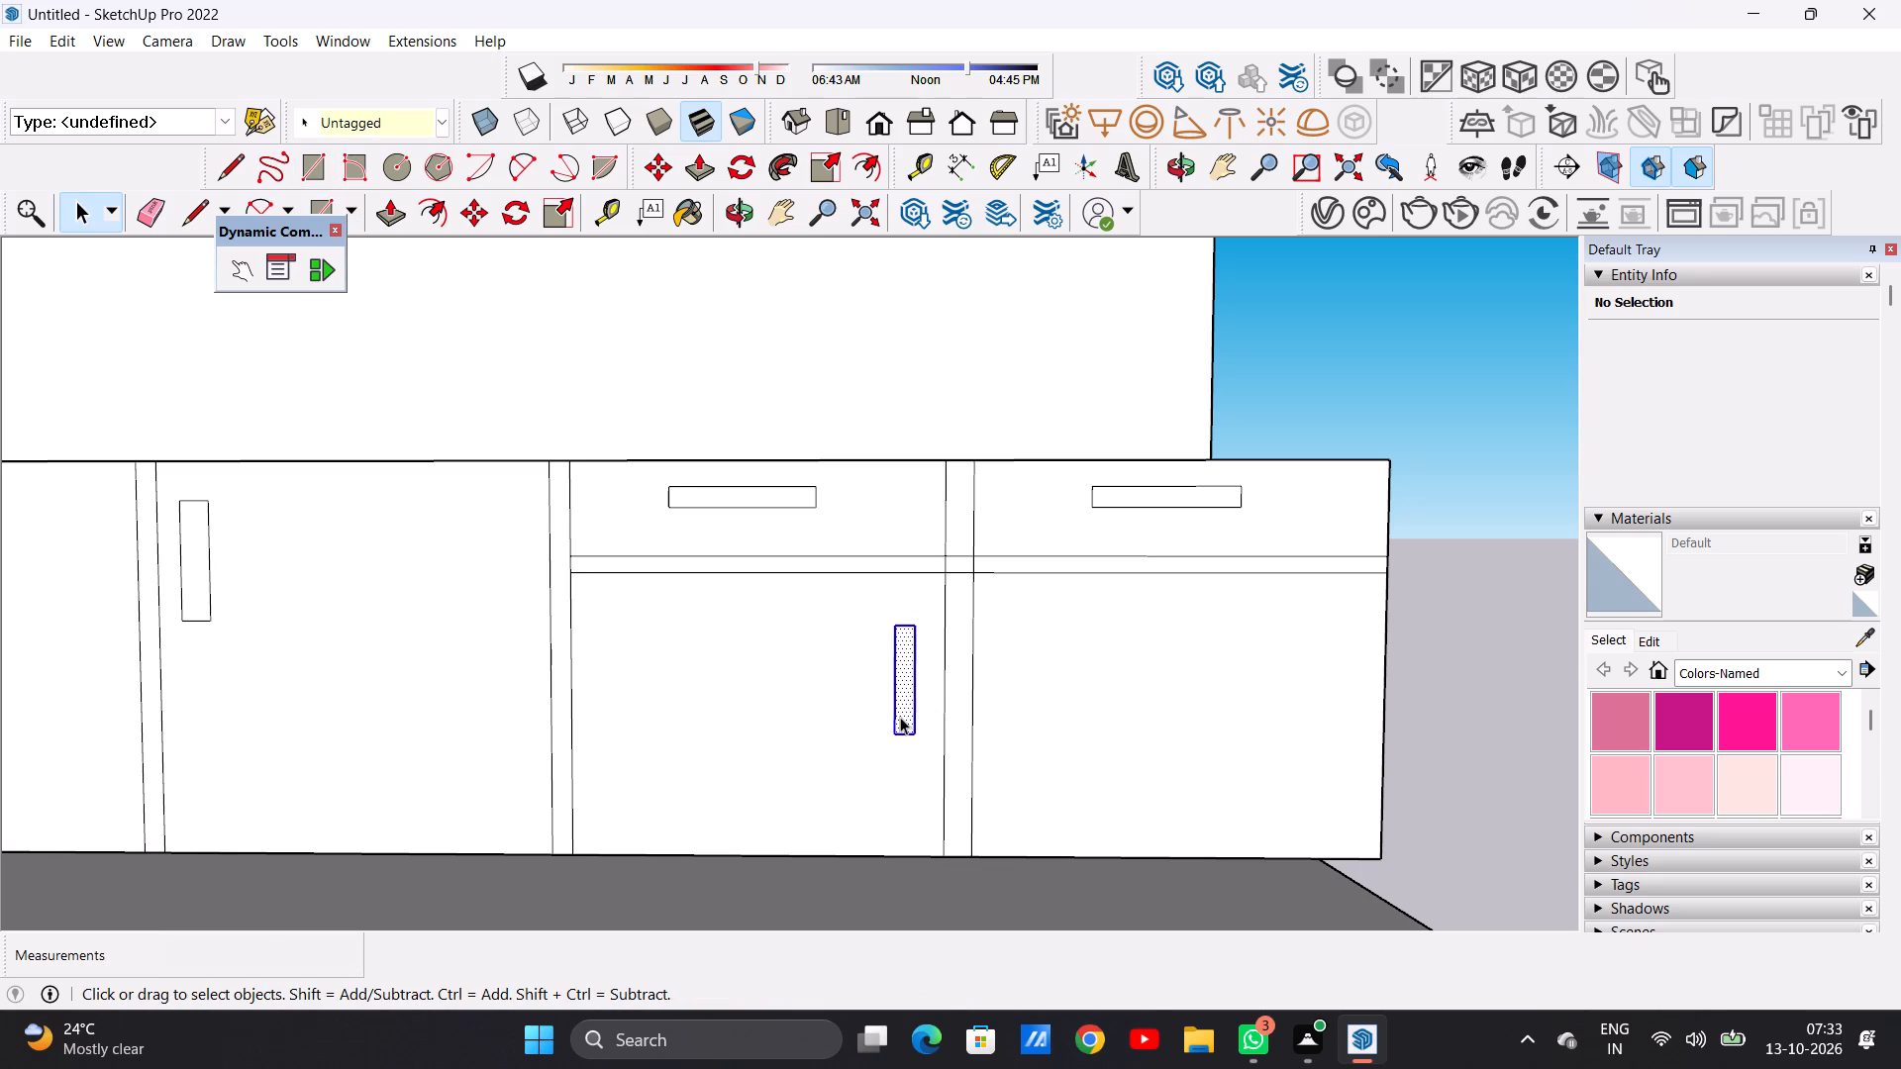
pyautogui.click(1341, 257)
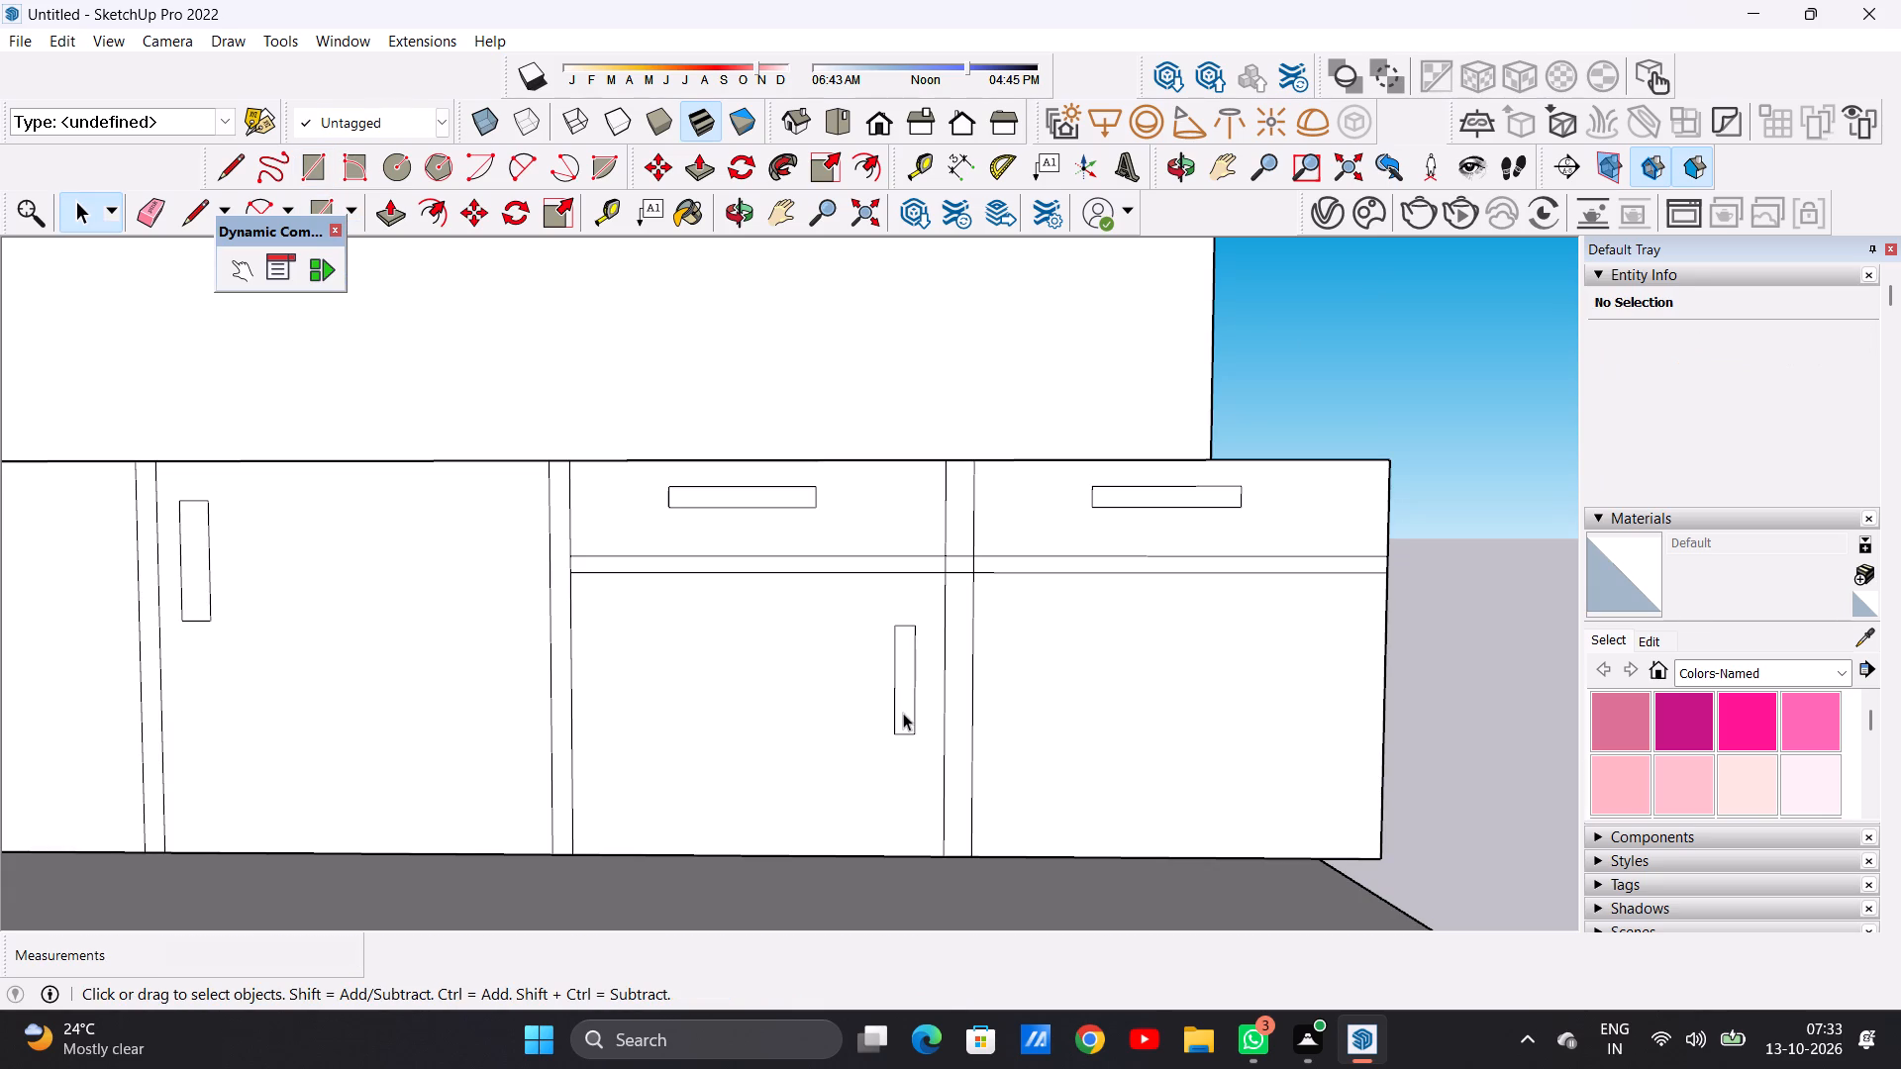
pyautogui.doubleClick(903, 713)
pyautogui.press('m')
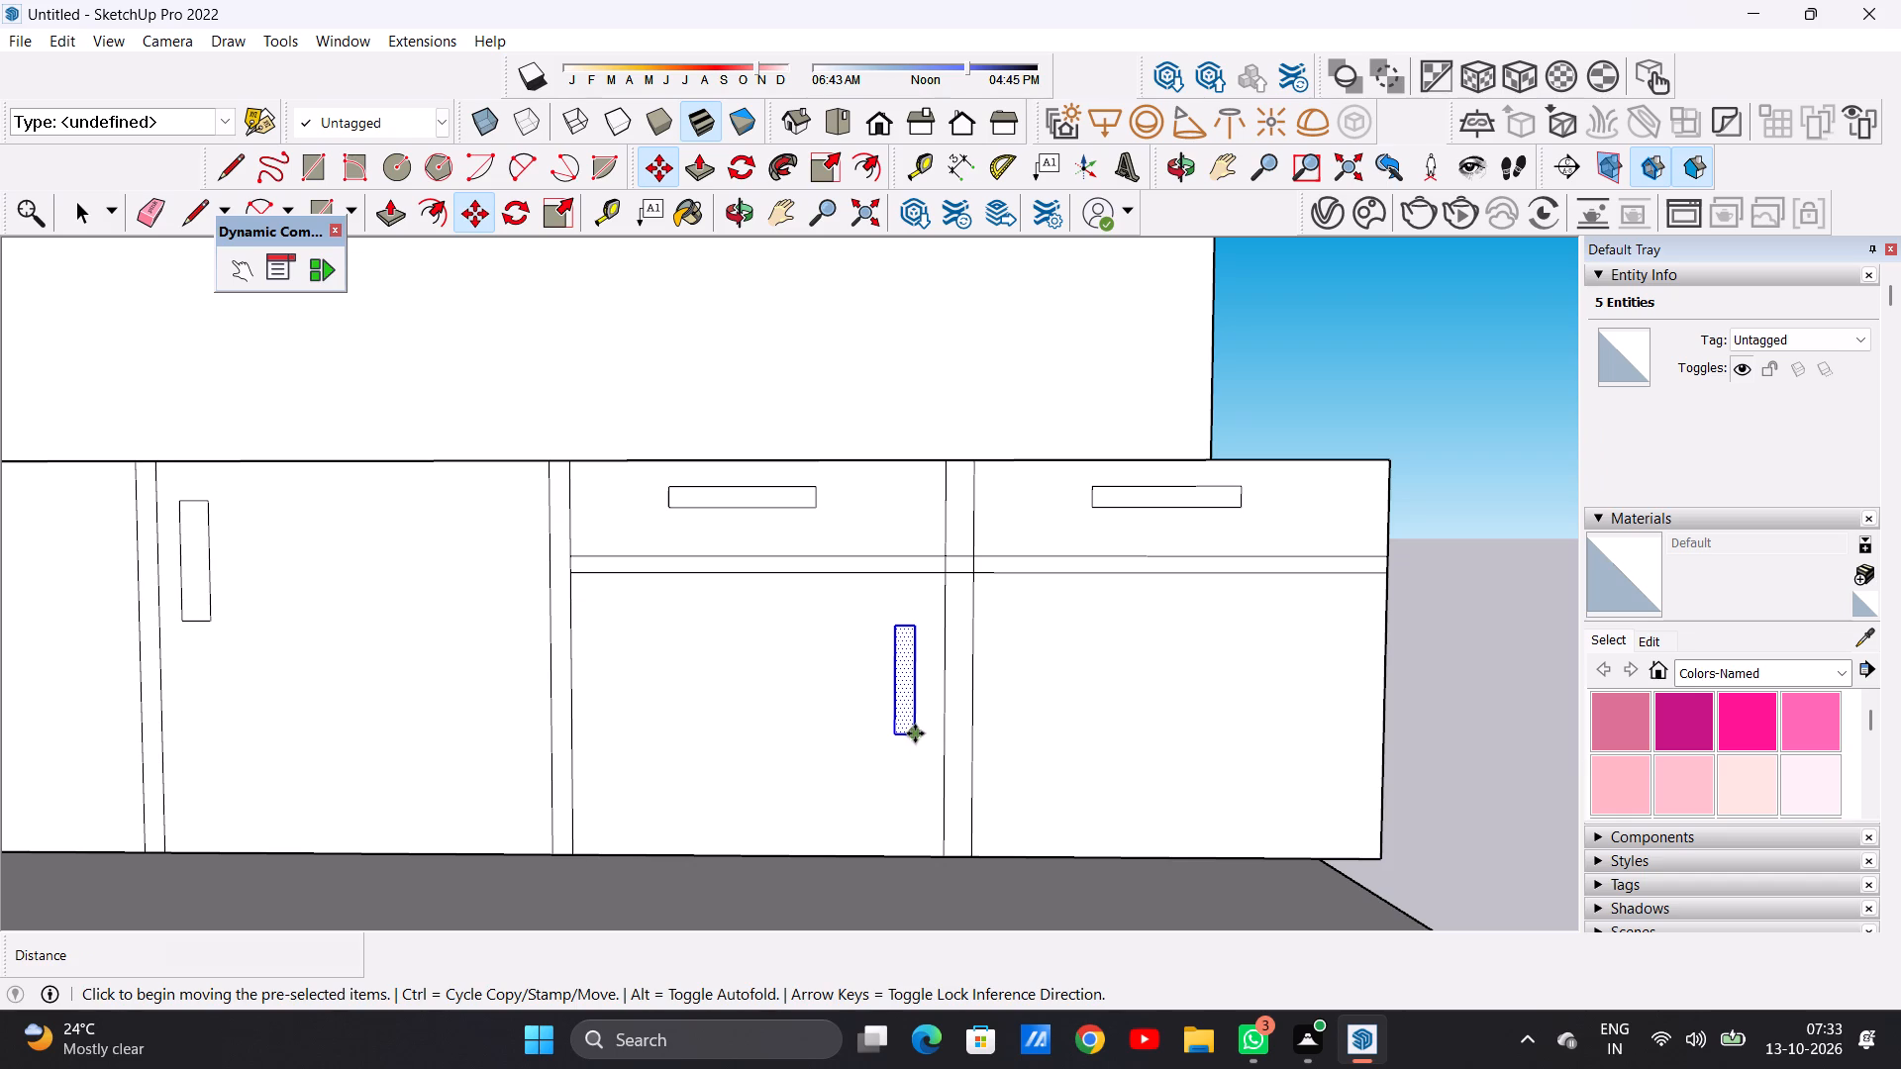
pyautogui.click(914, 732)
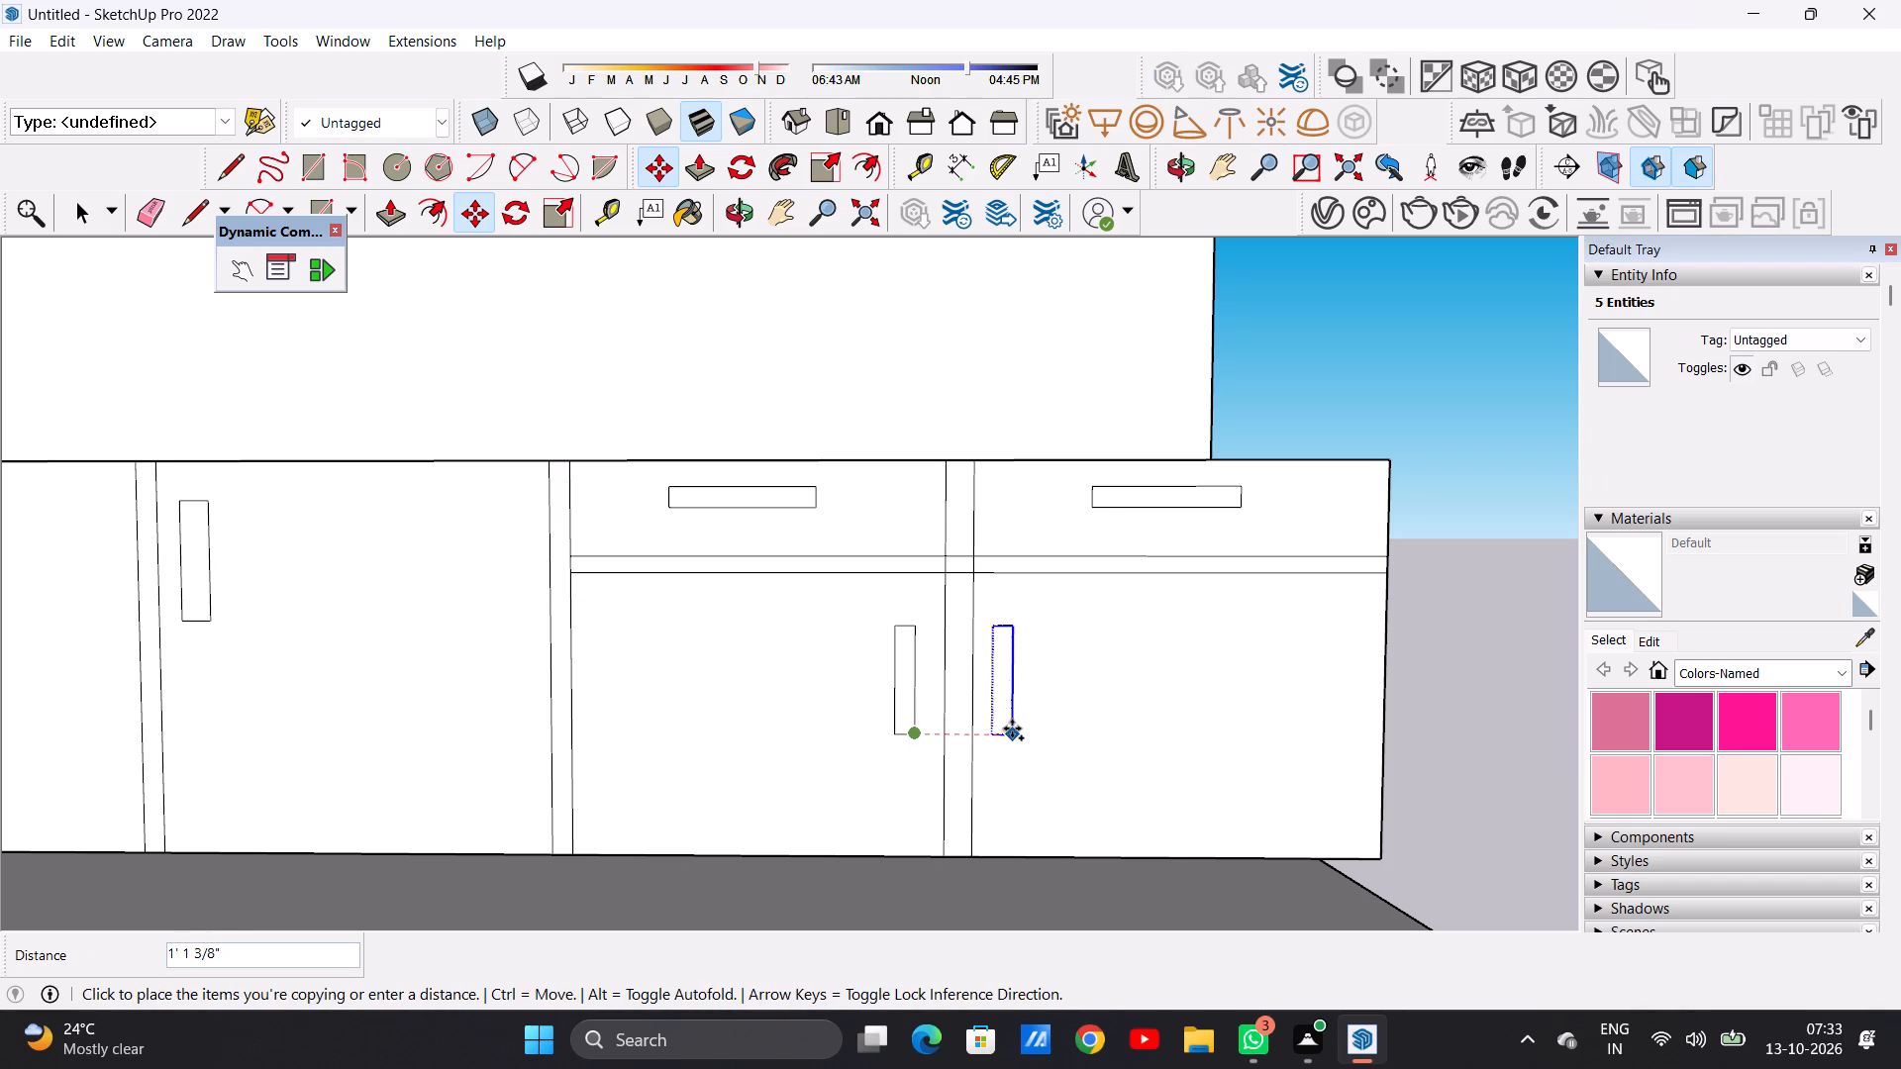
pyautogui.click(1012, 729)
pyautogui.press('space')
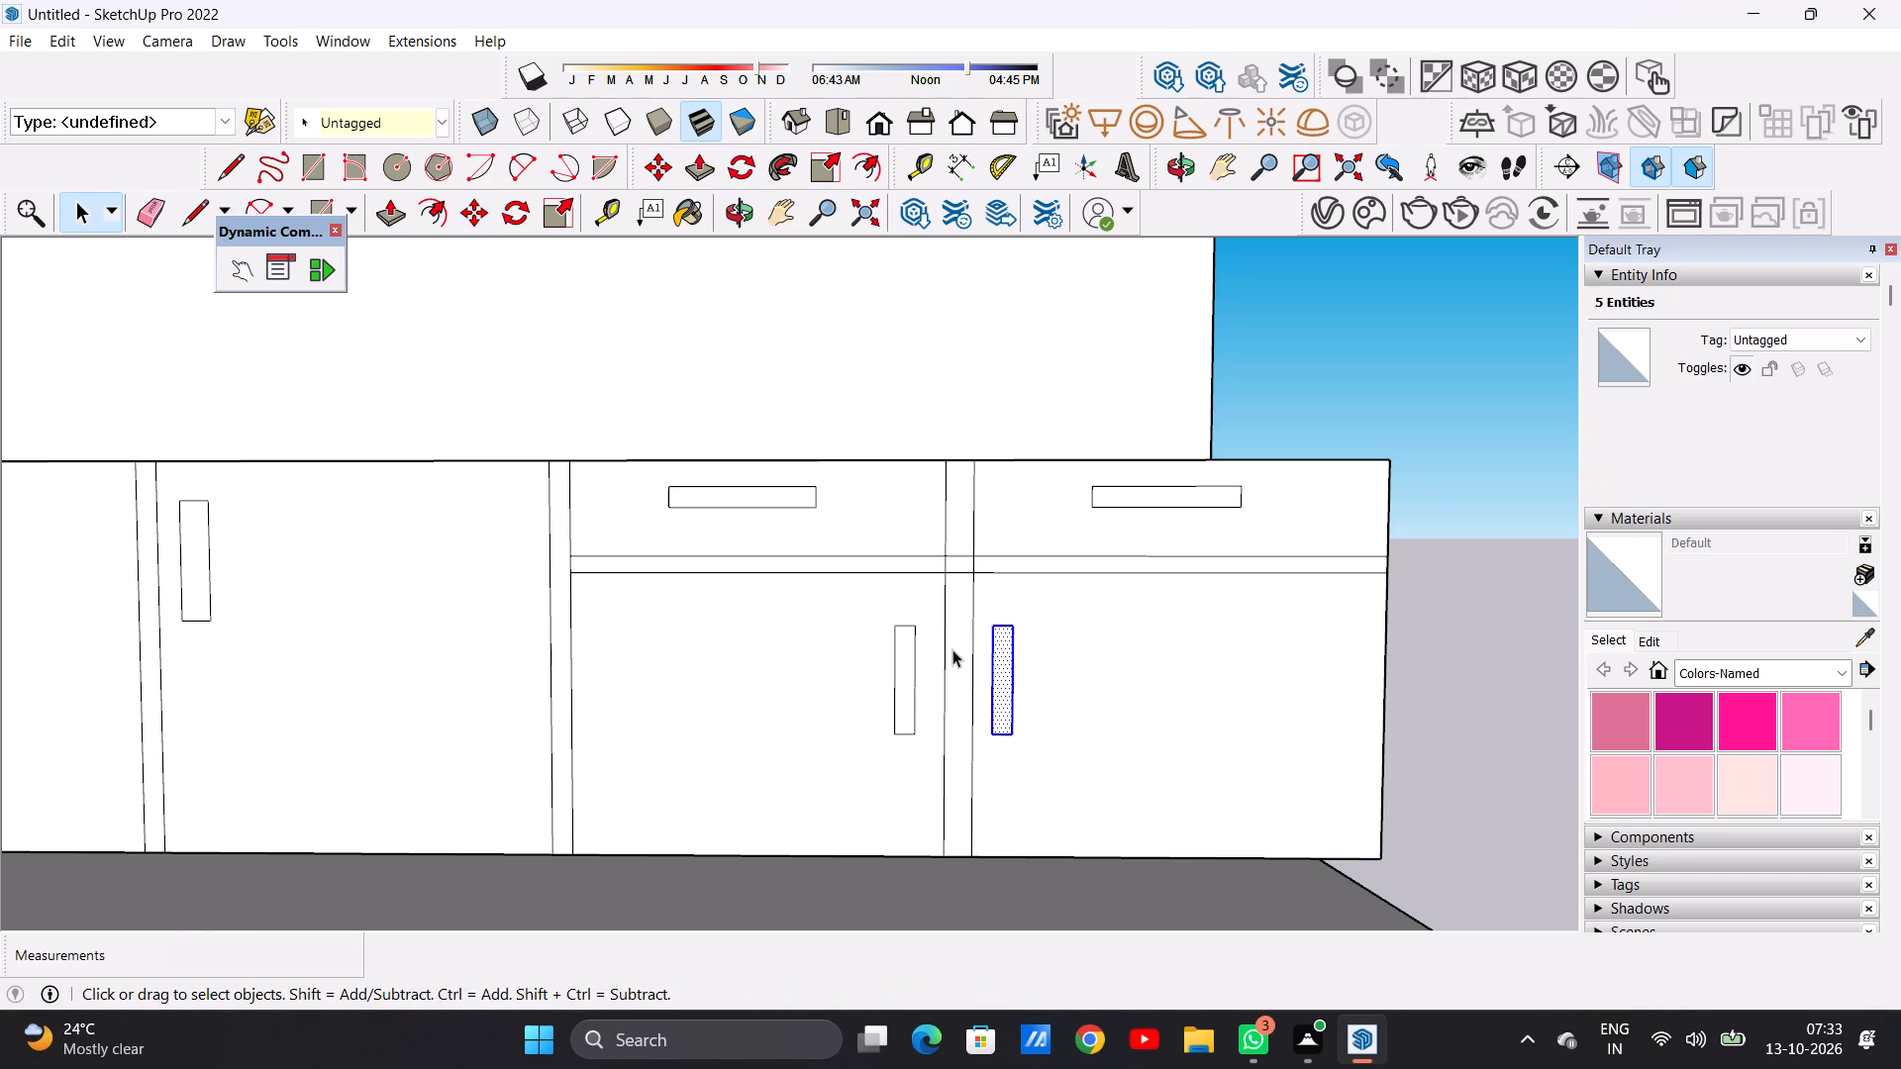
# Move the inner lower door's handle about 2 3/16" closer to the central divider.
pyautogui.doubleClick(904, 706)
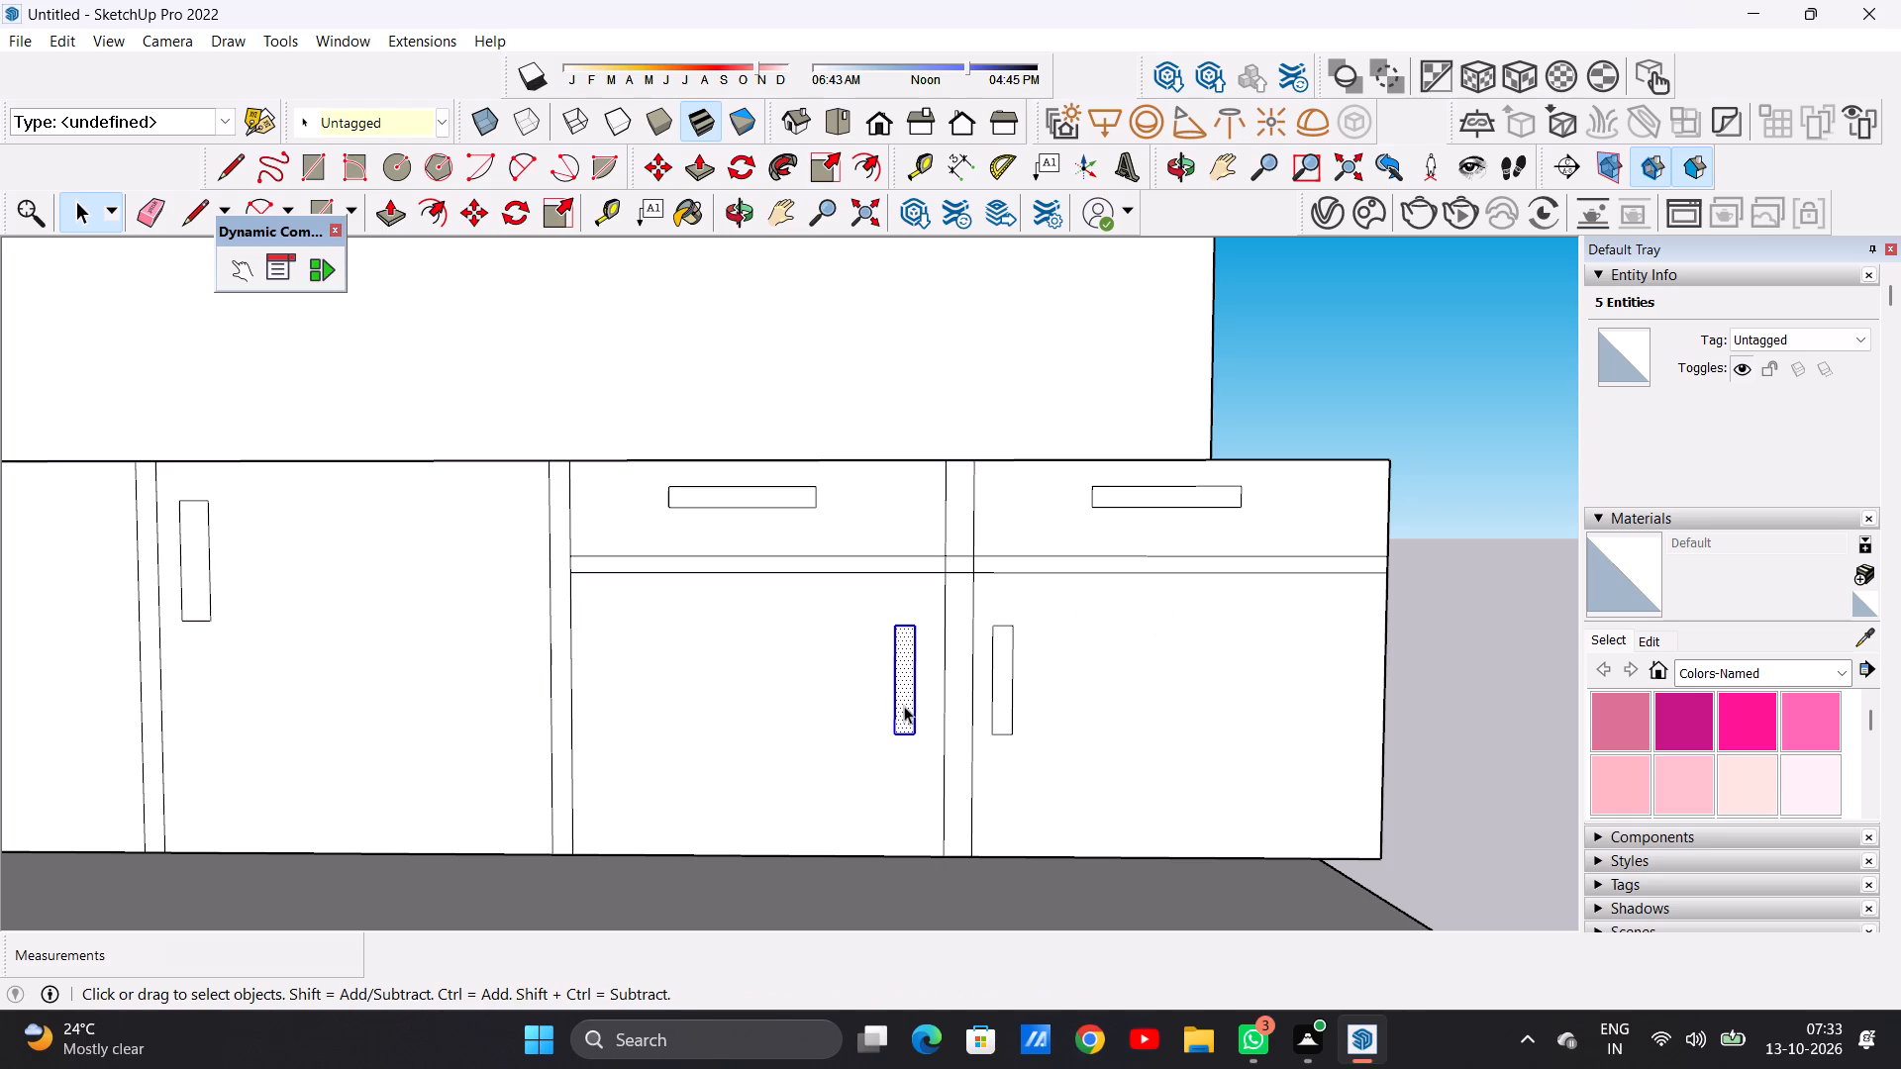
pyautogui.press('m')
pyautogui.click(920, 736)
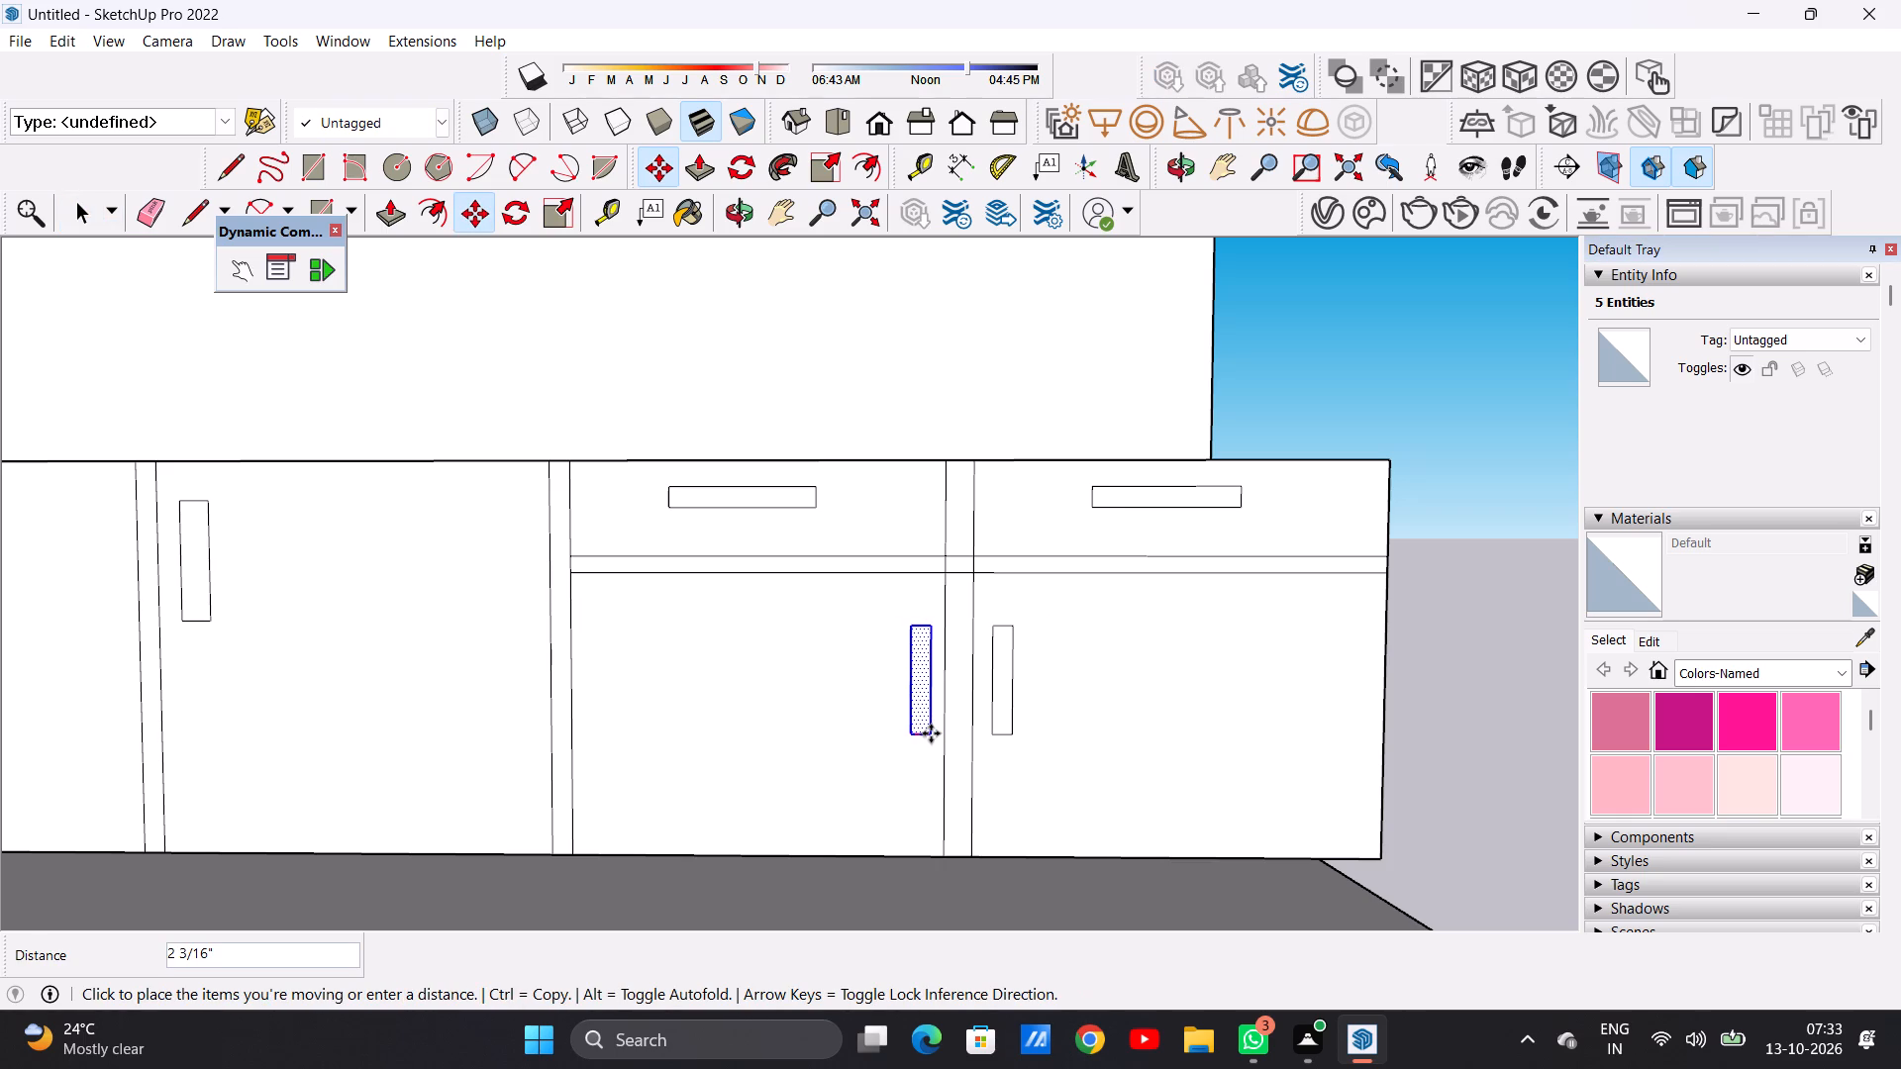
pyautogui.click(931, 733)
pyautogui.press('space')
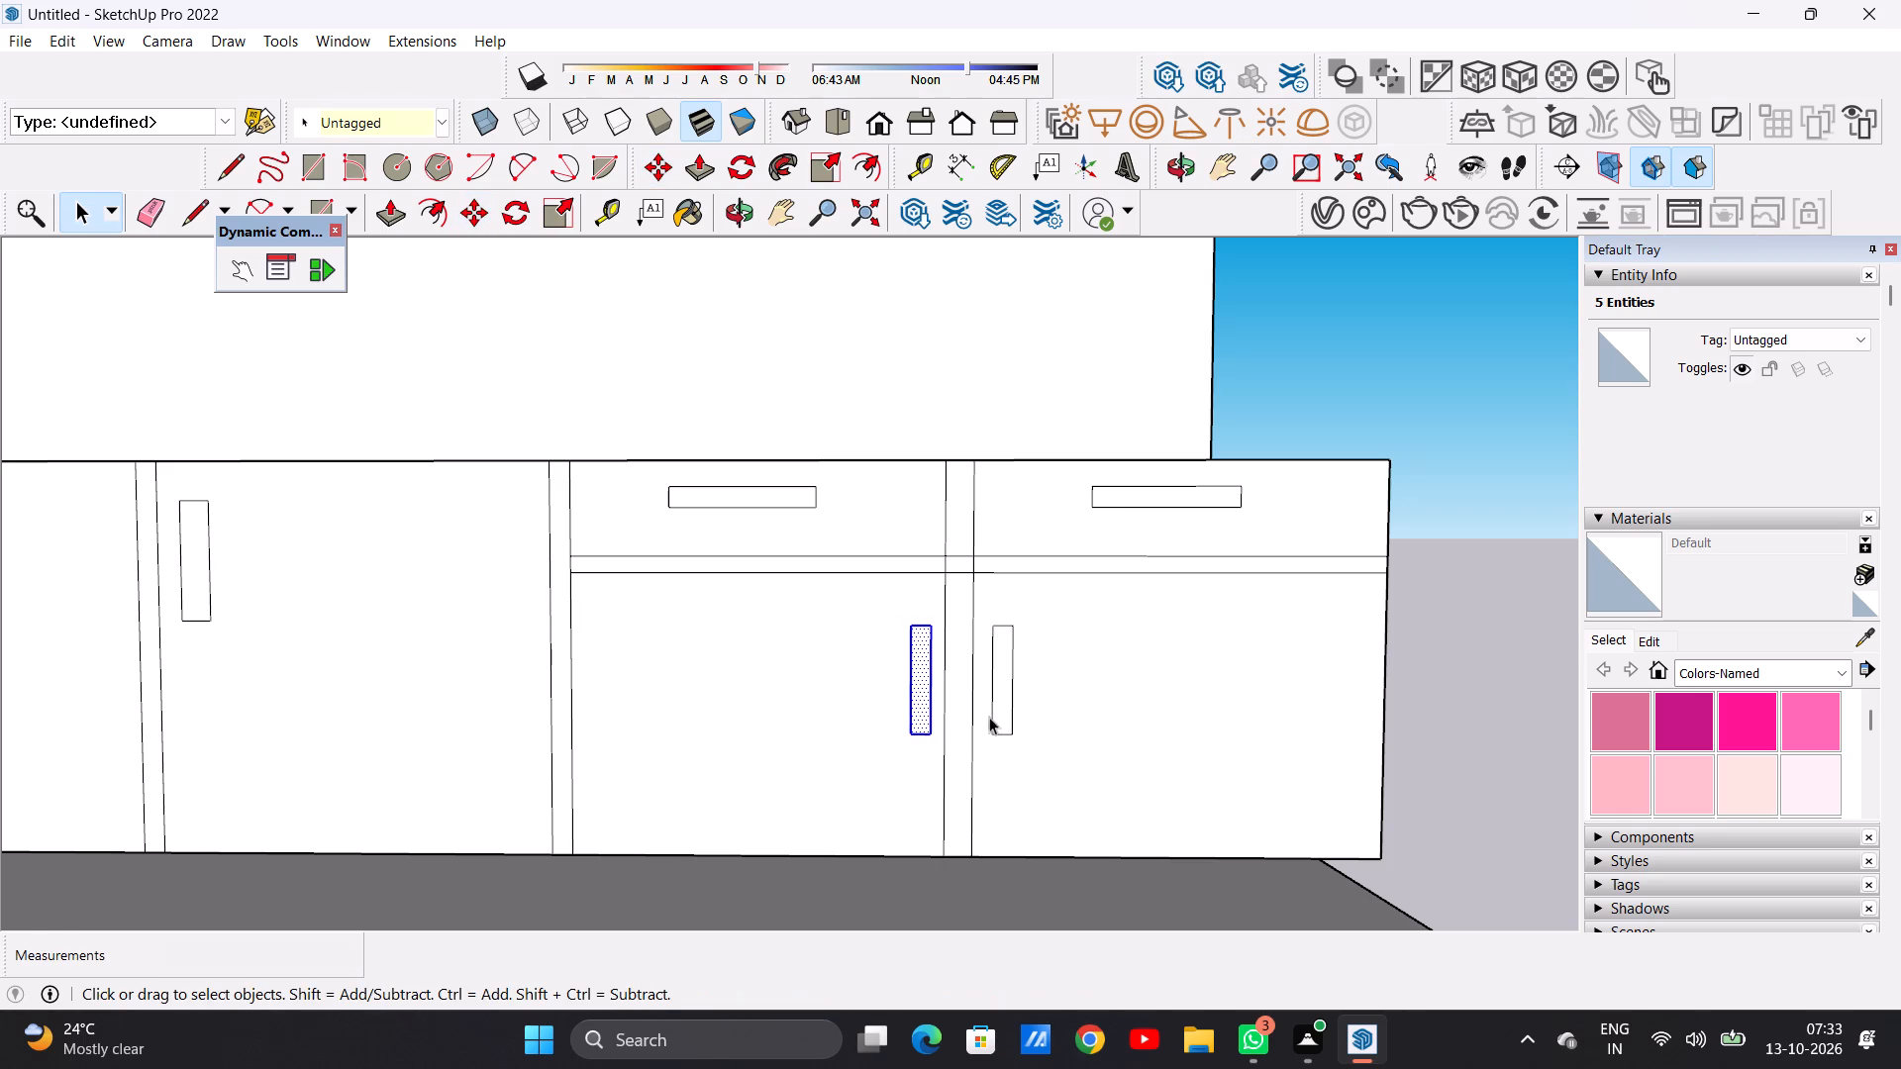
# Move the outer lower door's handle about 1 1/2" closer to the central divider.
pyautogui.doubleClick(1004, 710)
pyautogui.press('m')
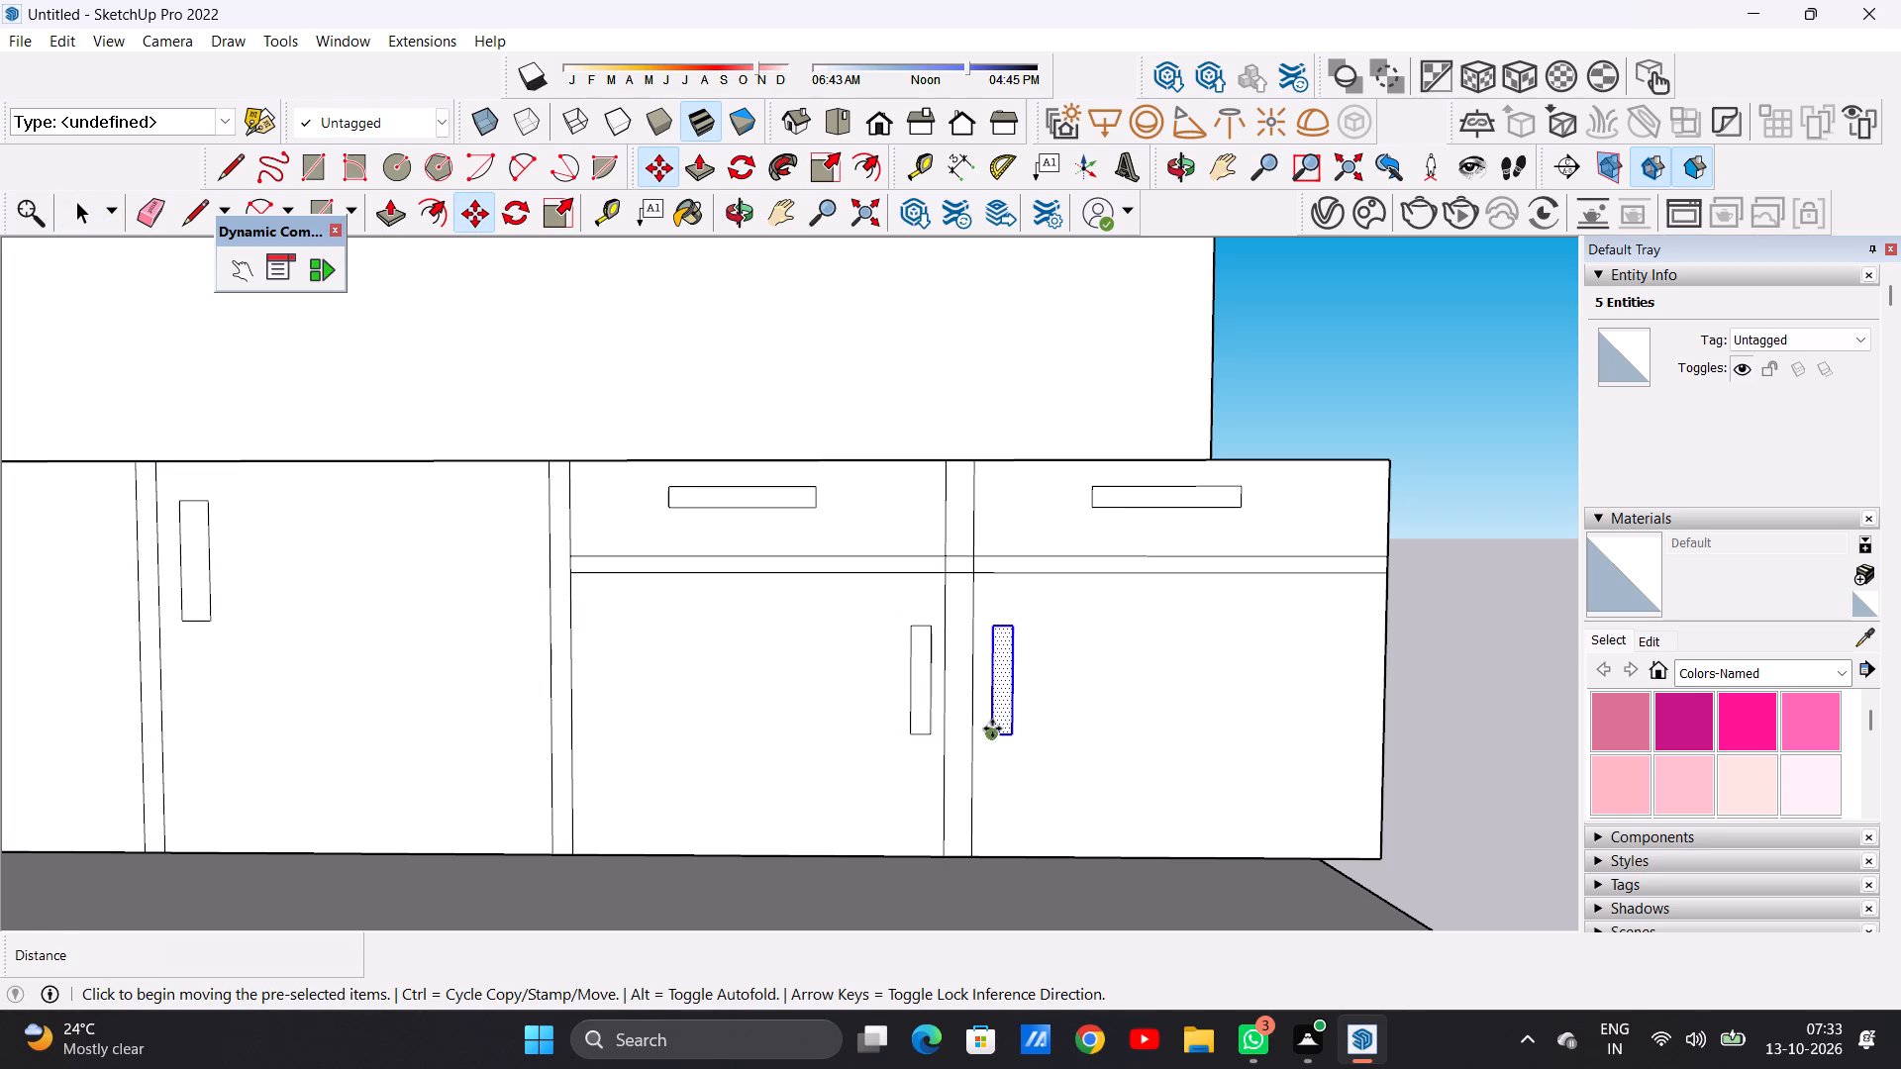
pyautogui.click(992, 729)
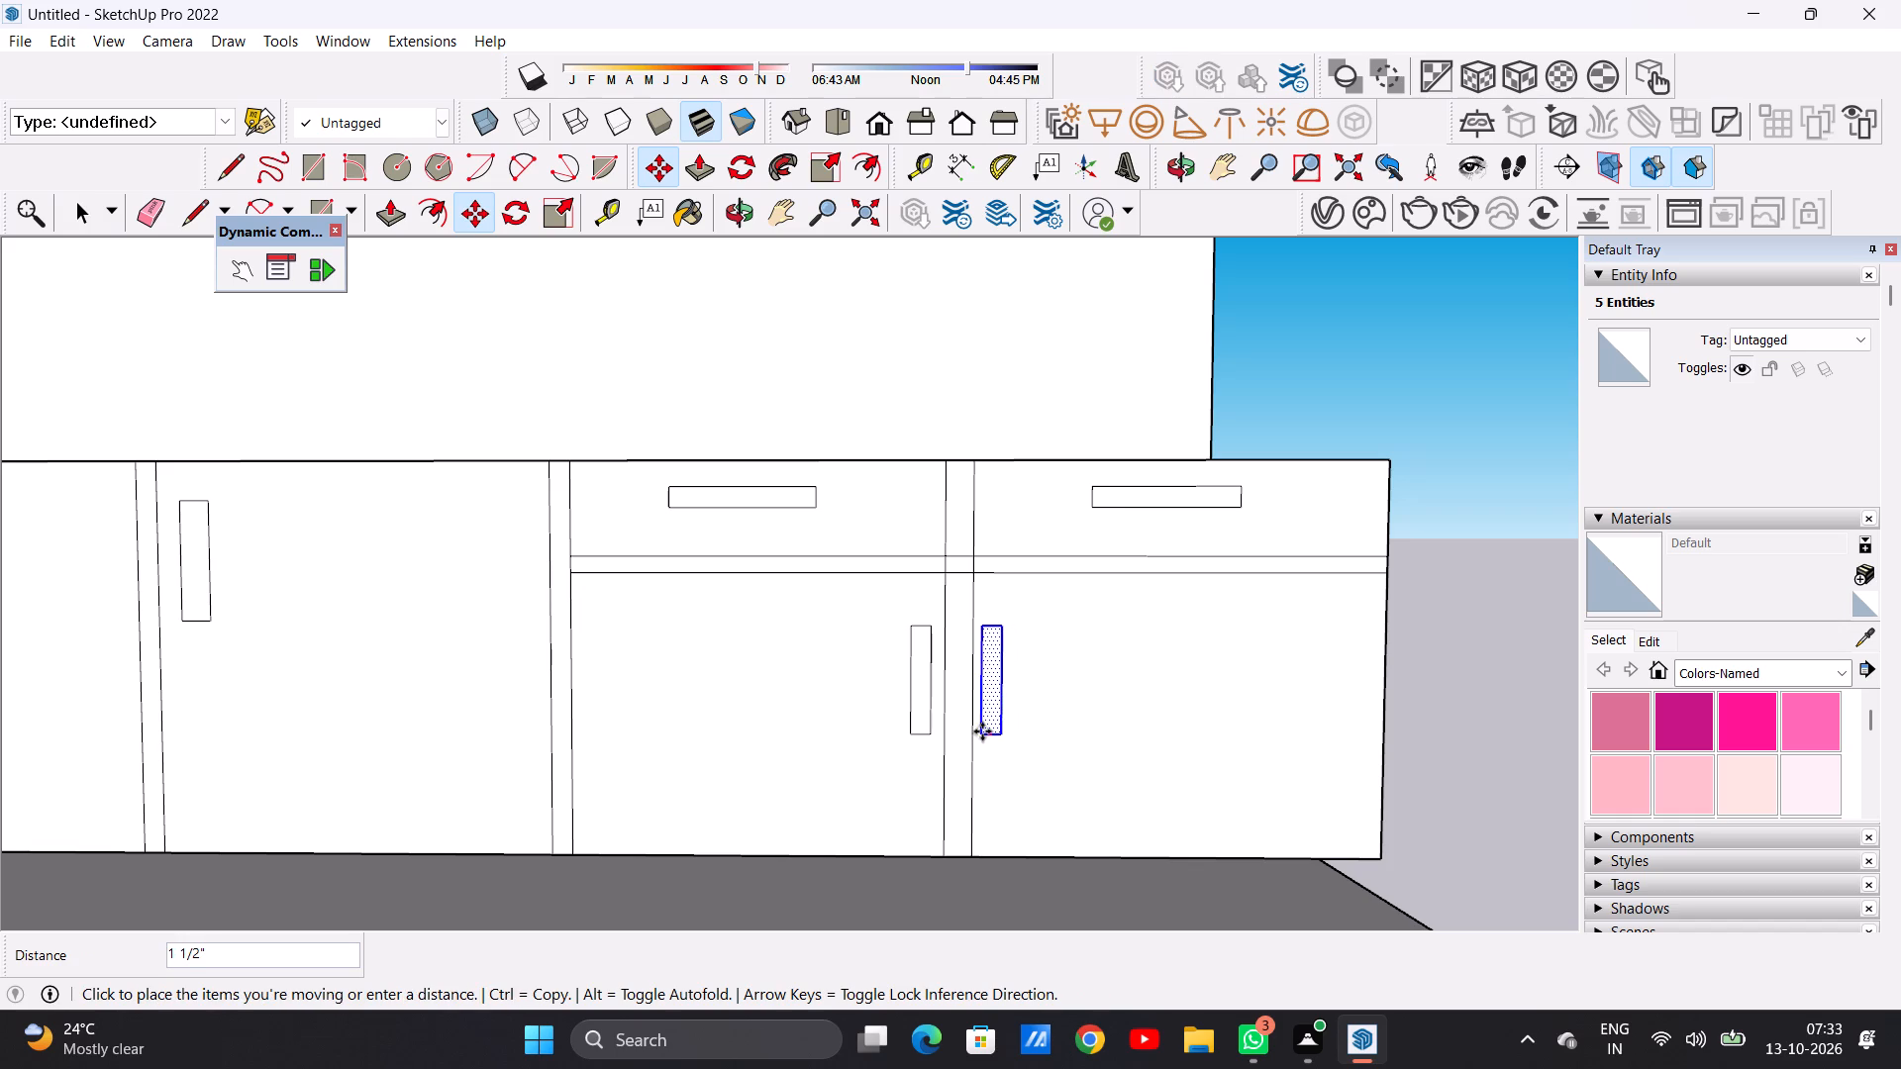
pyautogui.click(982, 731)
pyautogui.press('space')
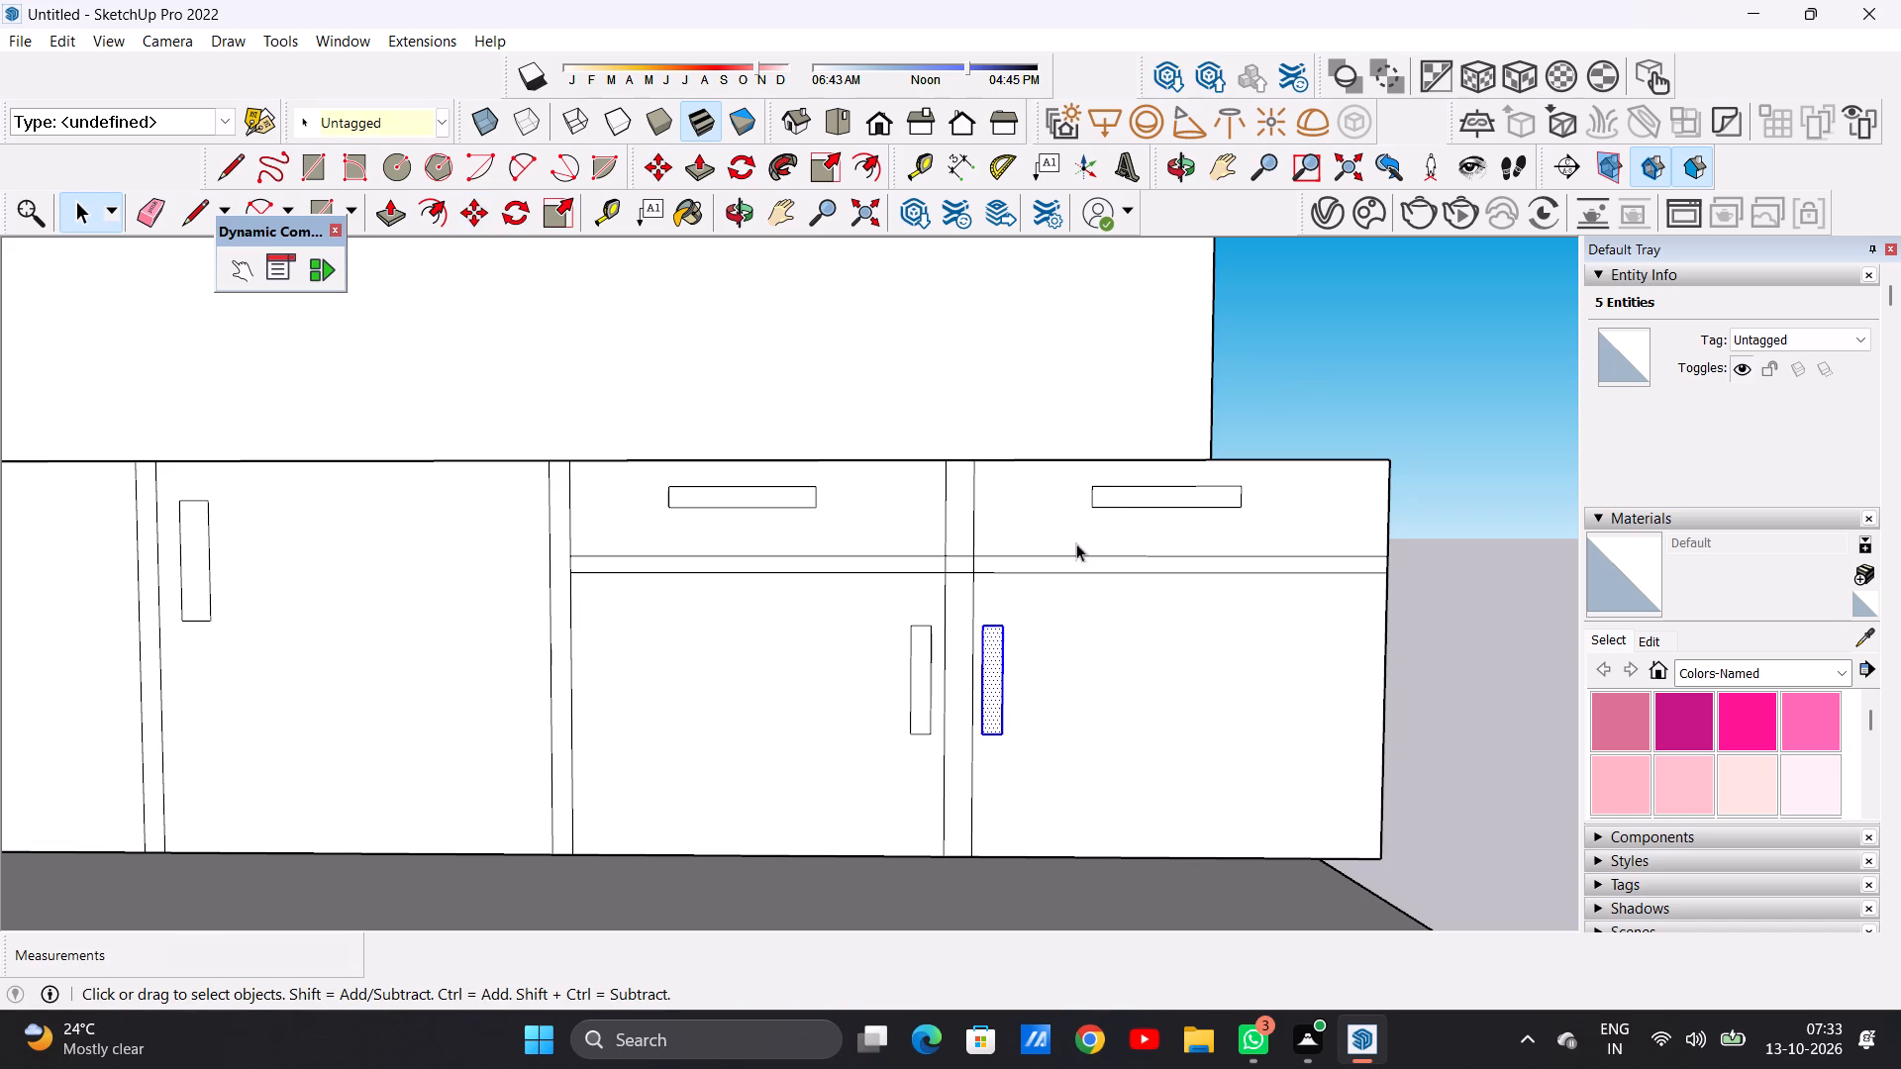
# Place a horizontal guide on the back wall 4' above the countertop's back edge.
pyautogui.scroll(-8, 955, 678)
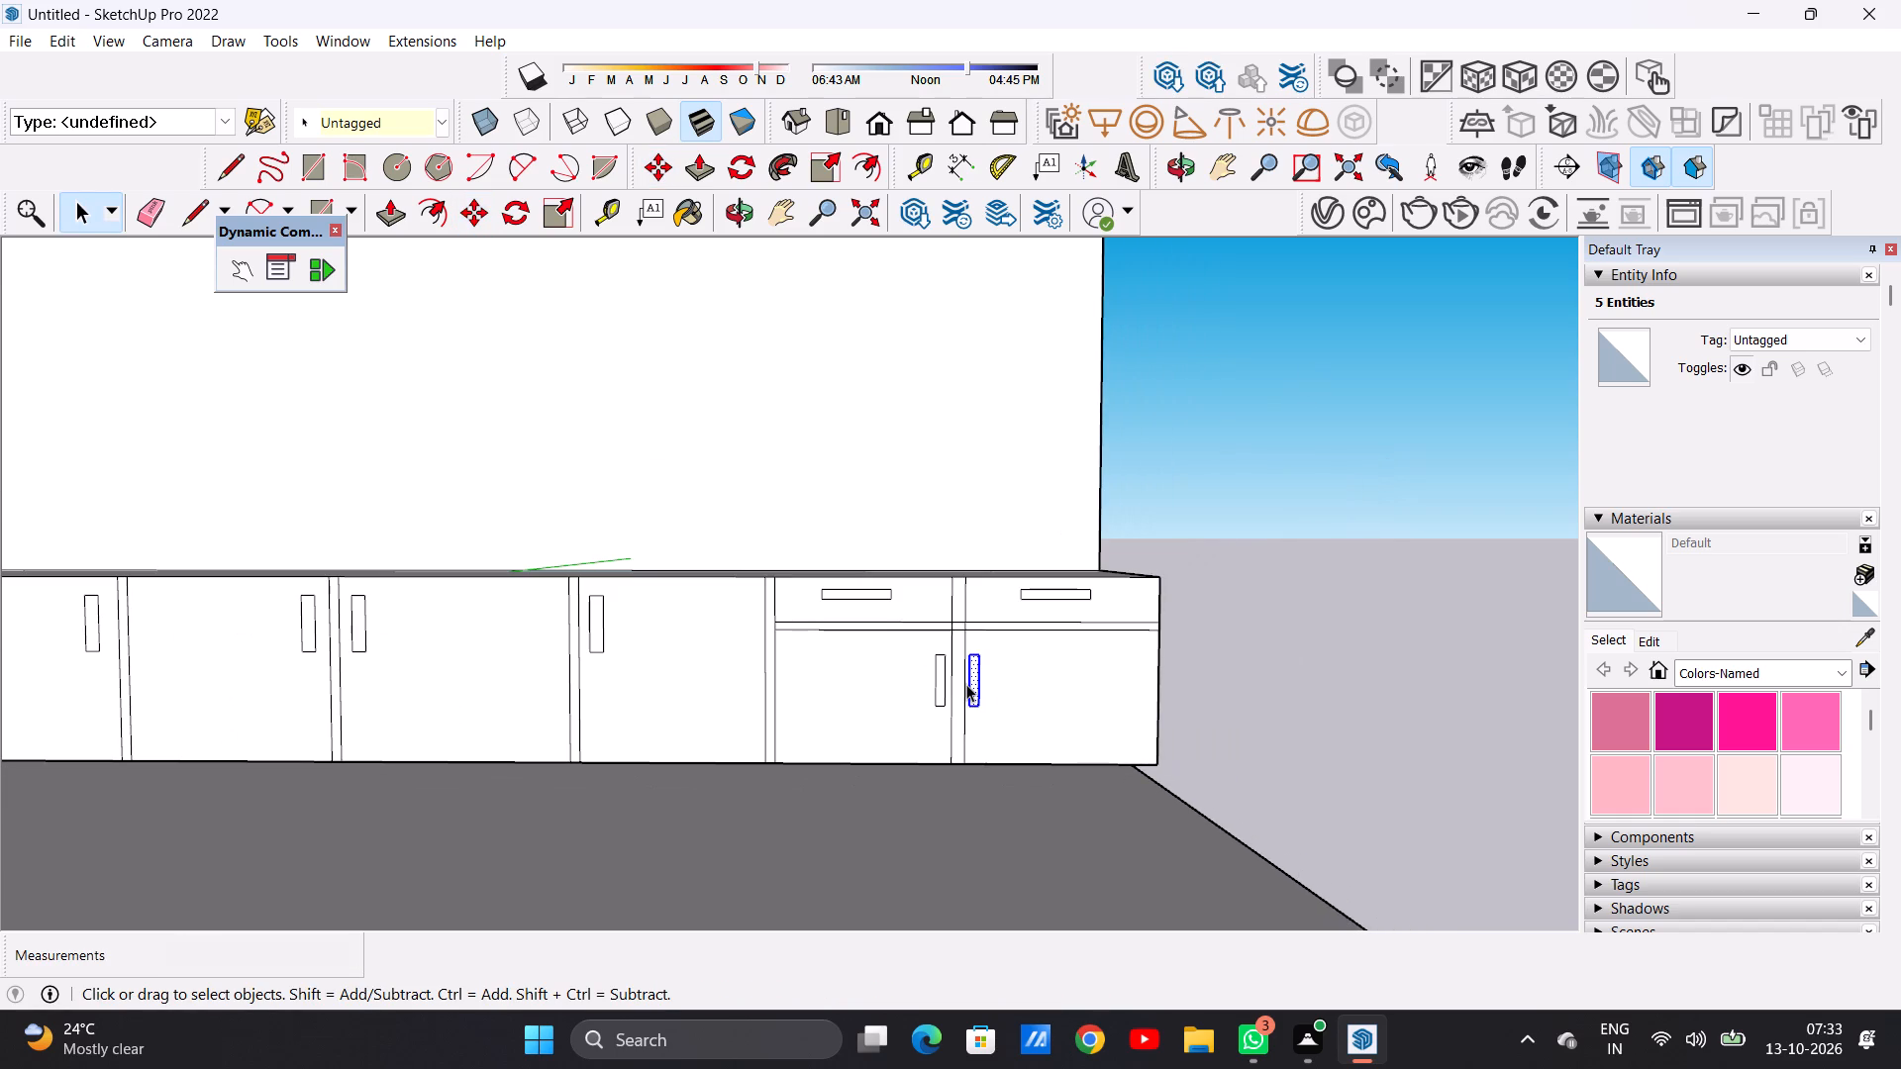
pyautogui.scroll(-4, 788, 691)
pyautogui.moveTo(1040, 534); pyautogui.dragTo(1048, 534)
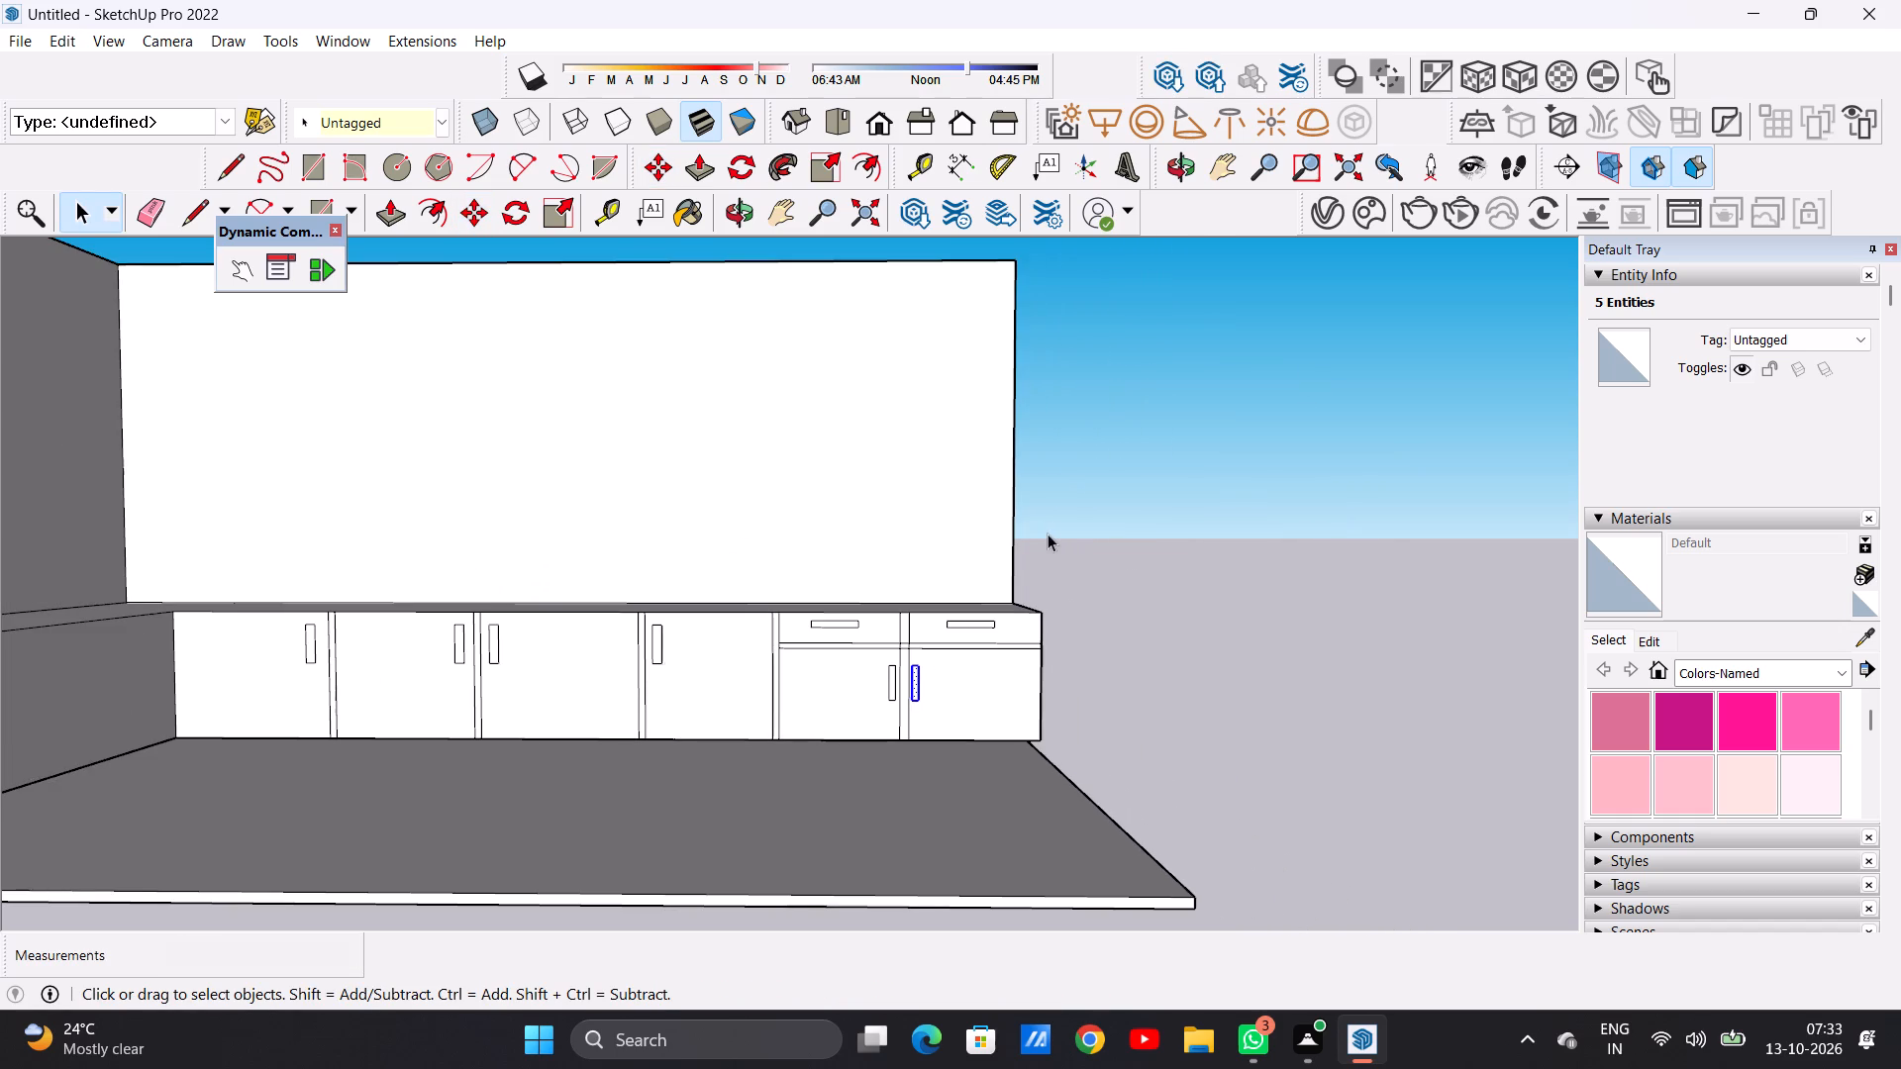
pyautogui.moveTo(1048, 534); pyautogui.dragTo(1051, 534)
pyautogui.scroll(-8, 853, 717)
pyautogui.scroll(7, 724, 588)
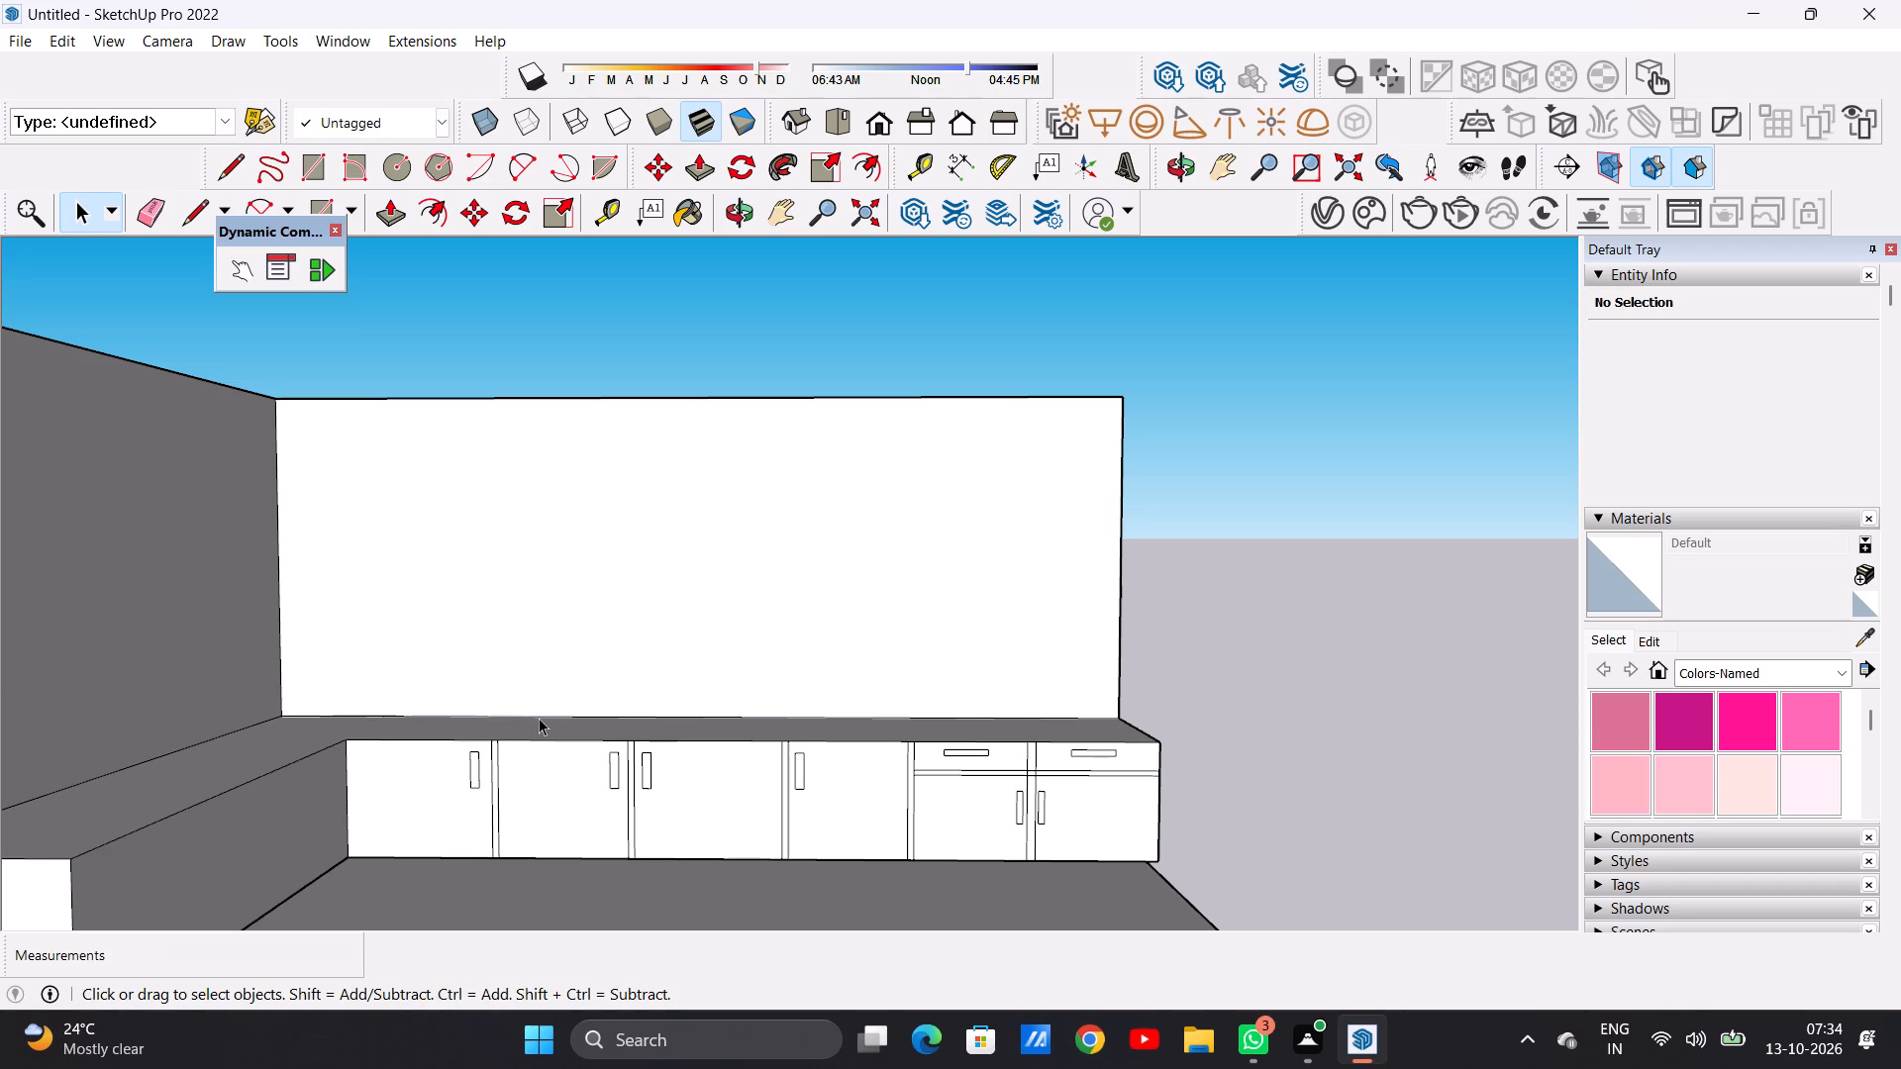
pyautogui.press('t')
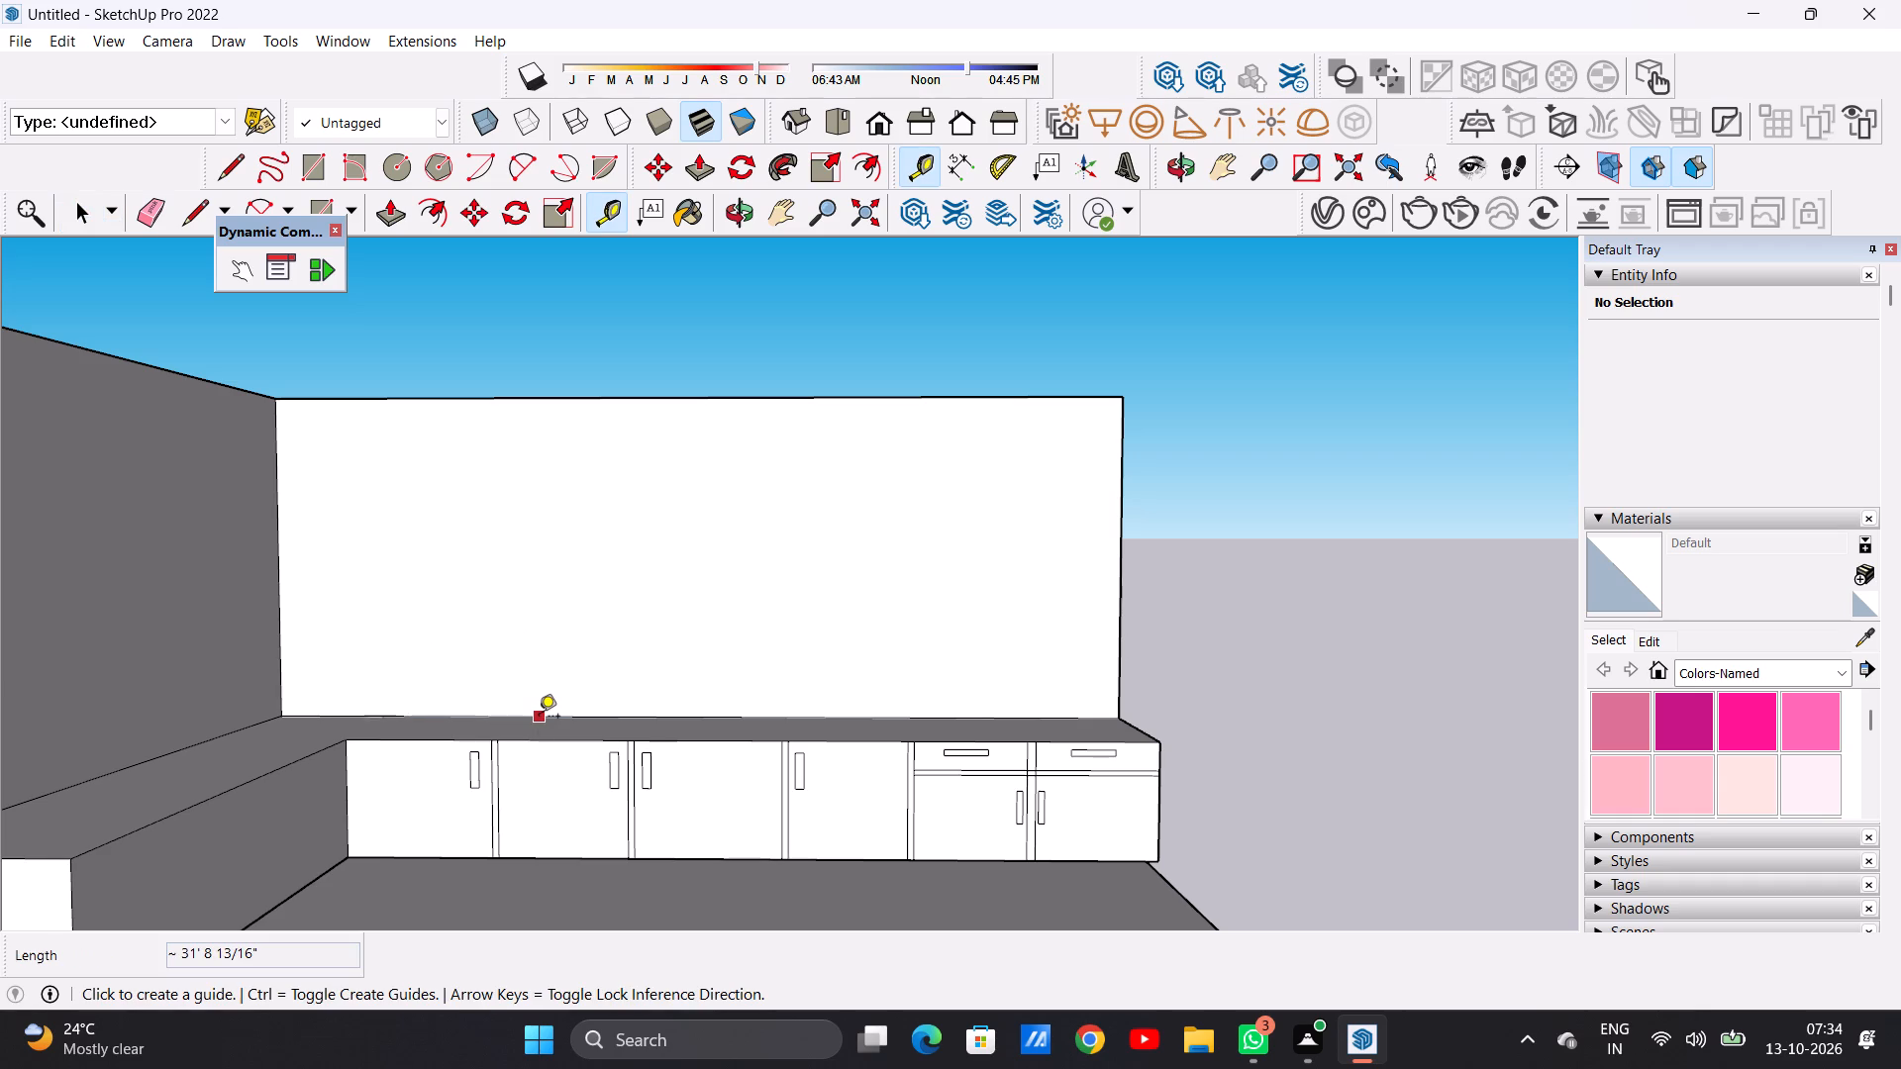
pyautogui.scroll(4, 681, 714)
pyautogui.scroll(-1, 681, 714)
pyautogui.scroll(1, 681, 714)
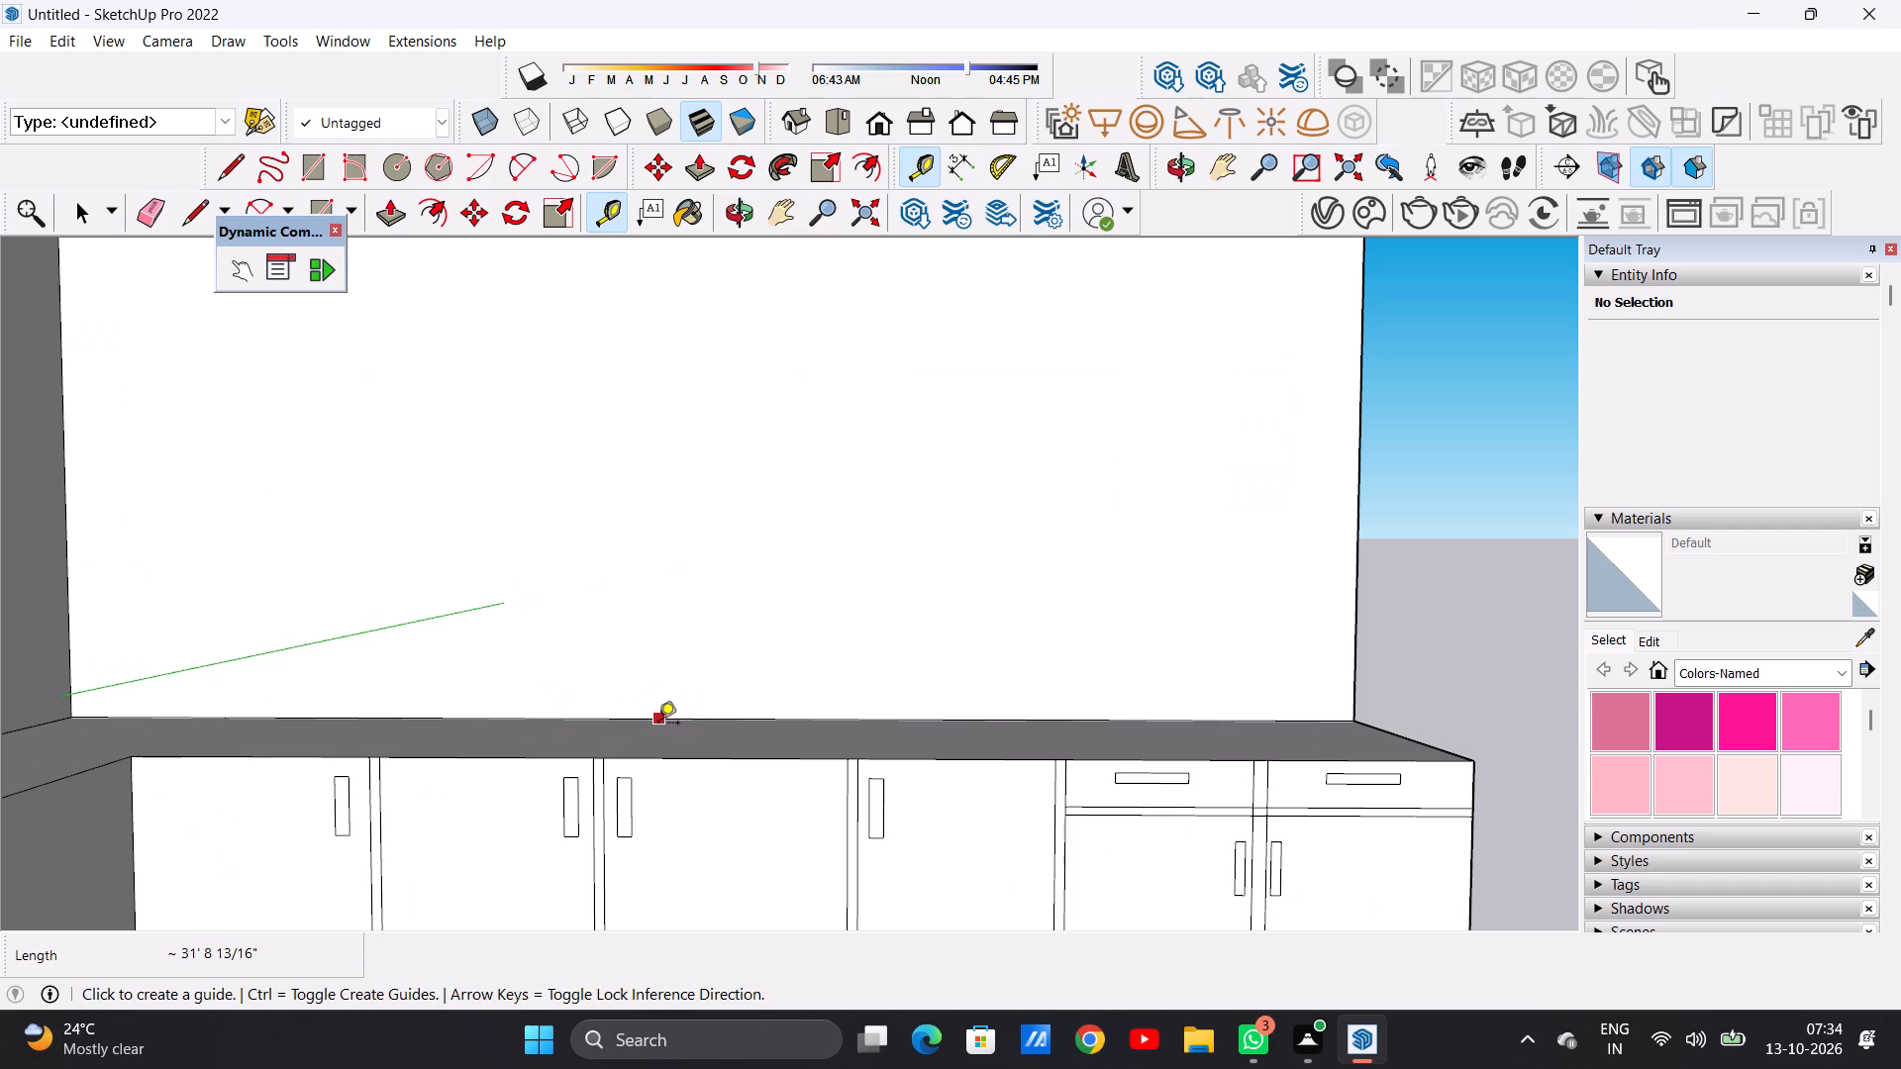
pyautogui.click(658, 725)
pyautogui.scroll(-8, 675, 627)
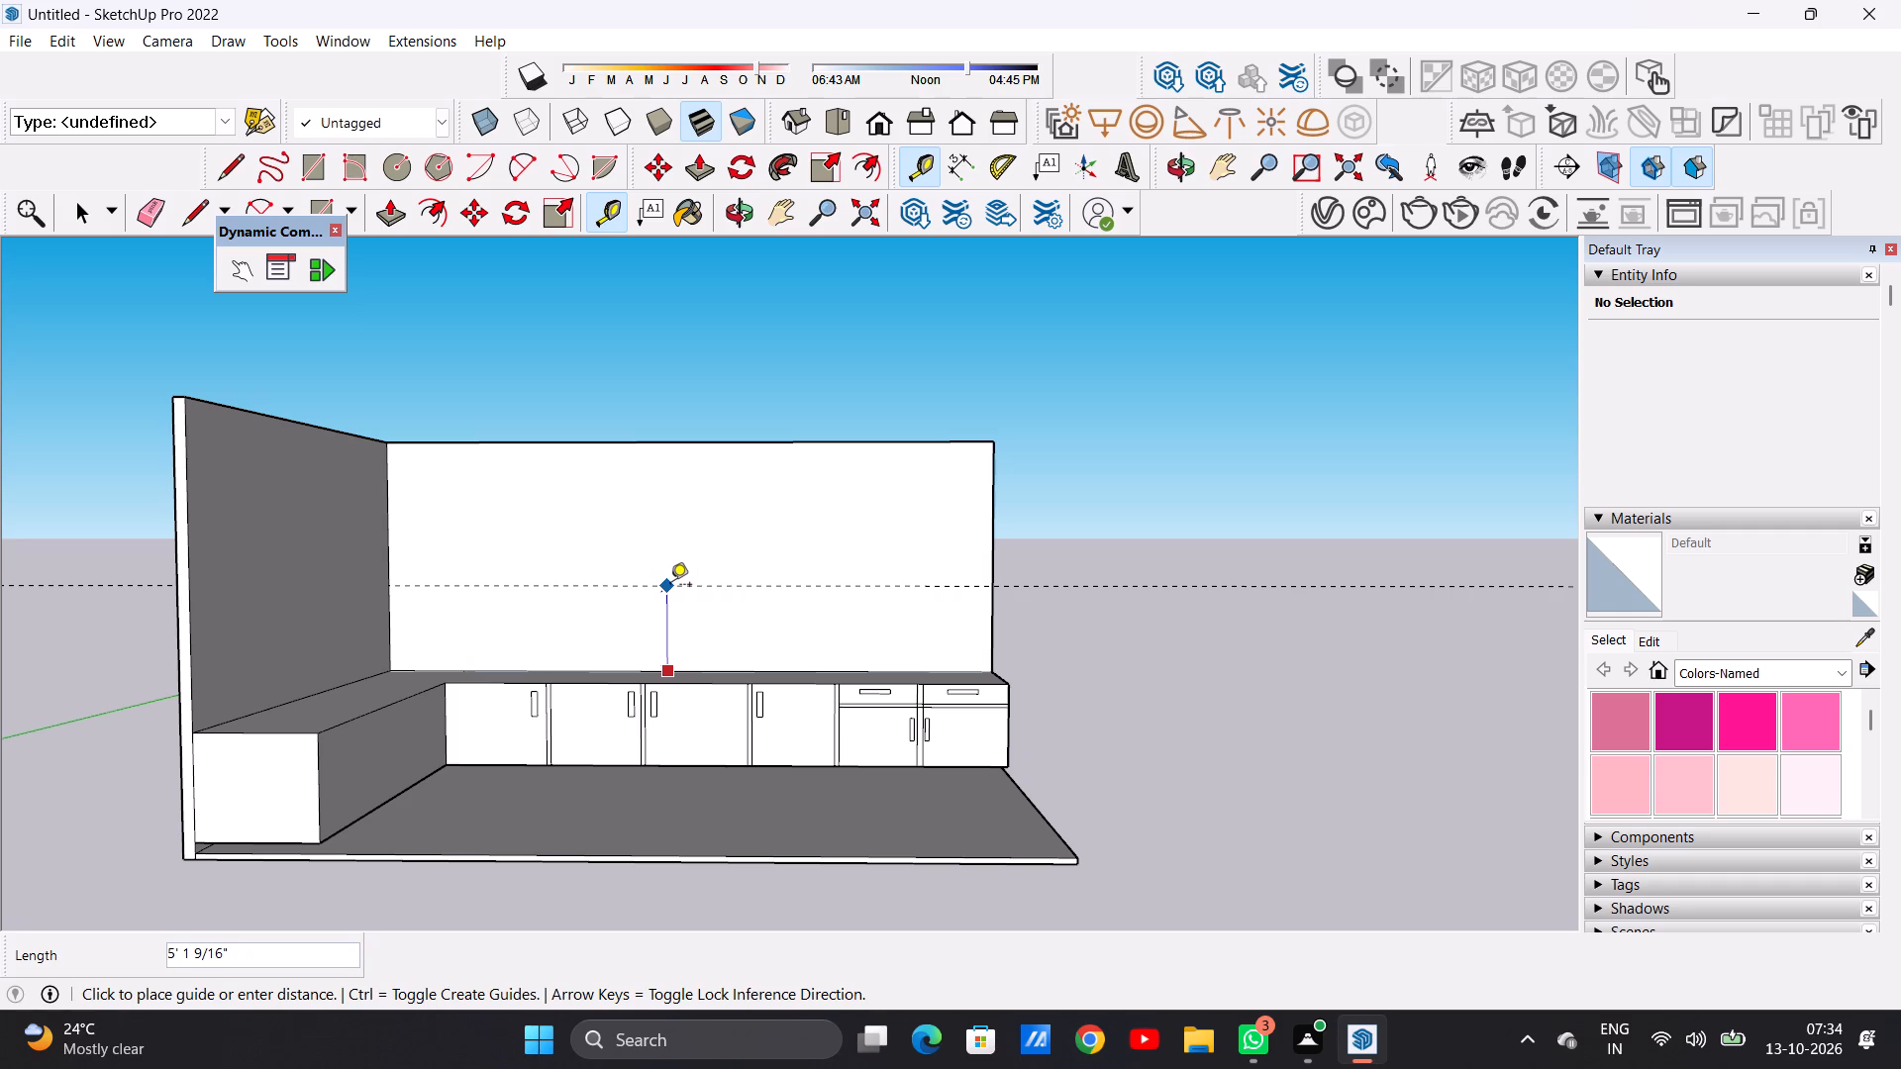
pyautogui.press('4')
pyautogui.press("'")
pyautogui.press('Return')
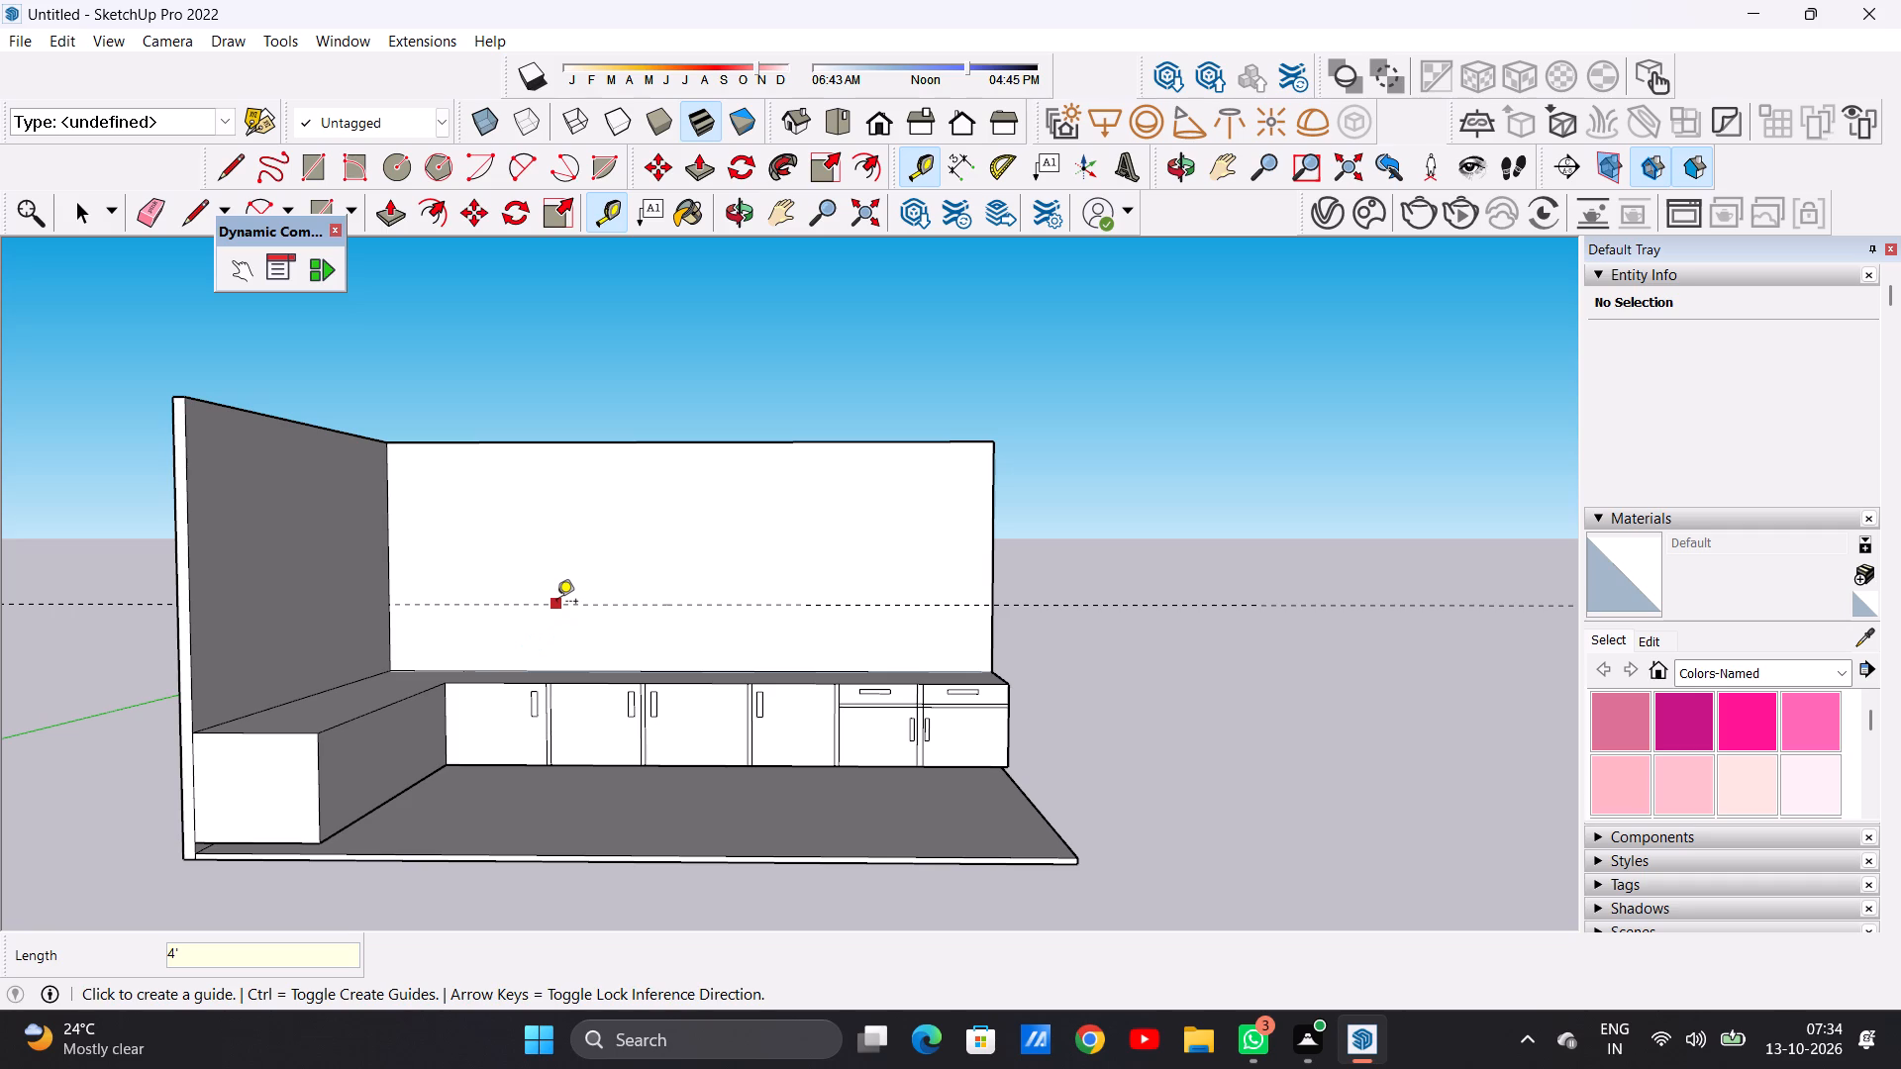
# Place a second horizontal guide on the back wall about 3' 6" above the first guide.
pyautogui.click(556, 603)
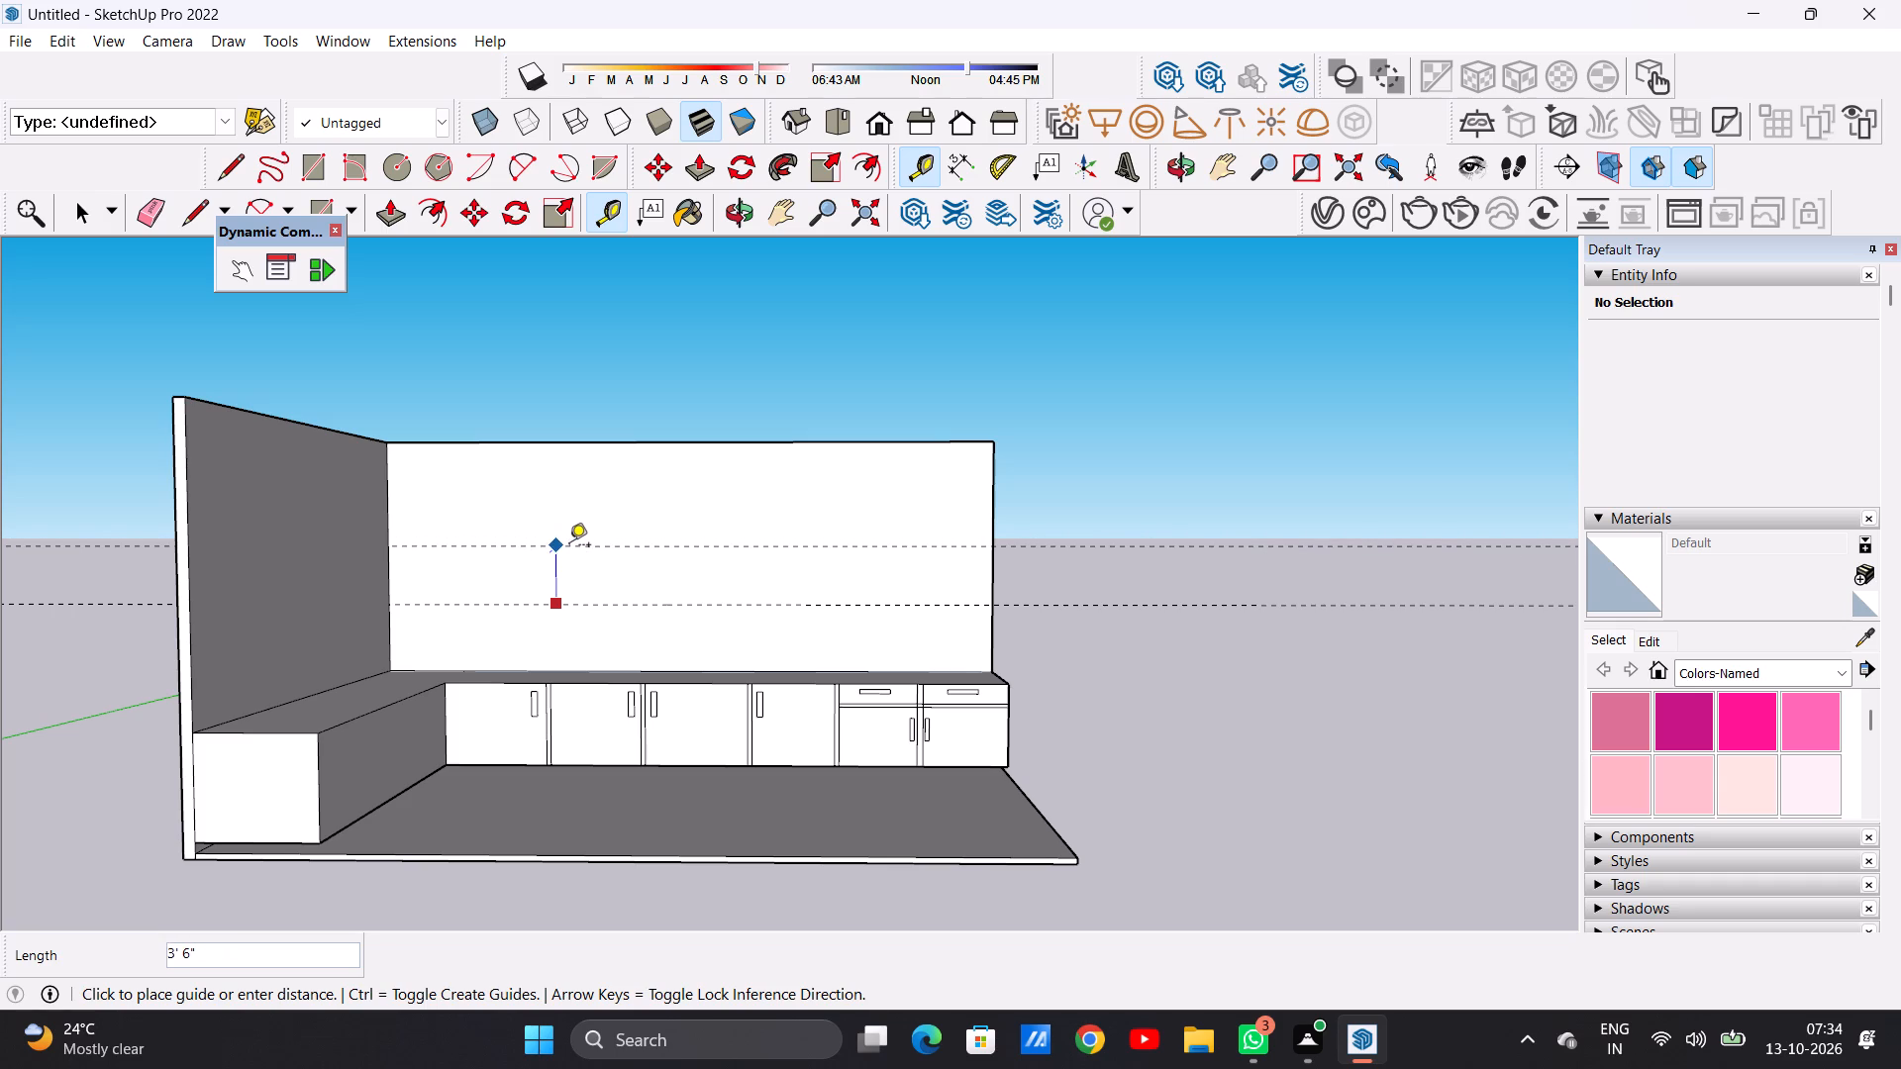
pyautogui.click(569, 546)
pyautogui.press('space')
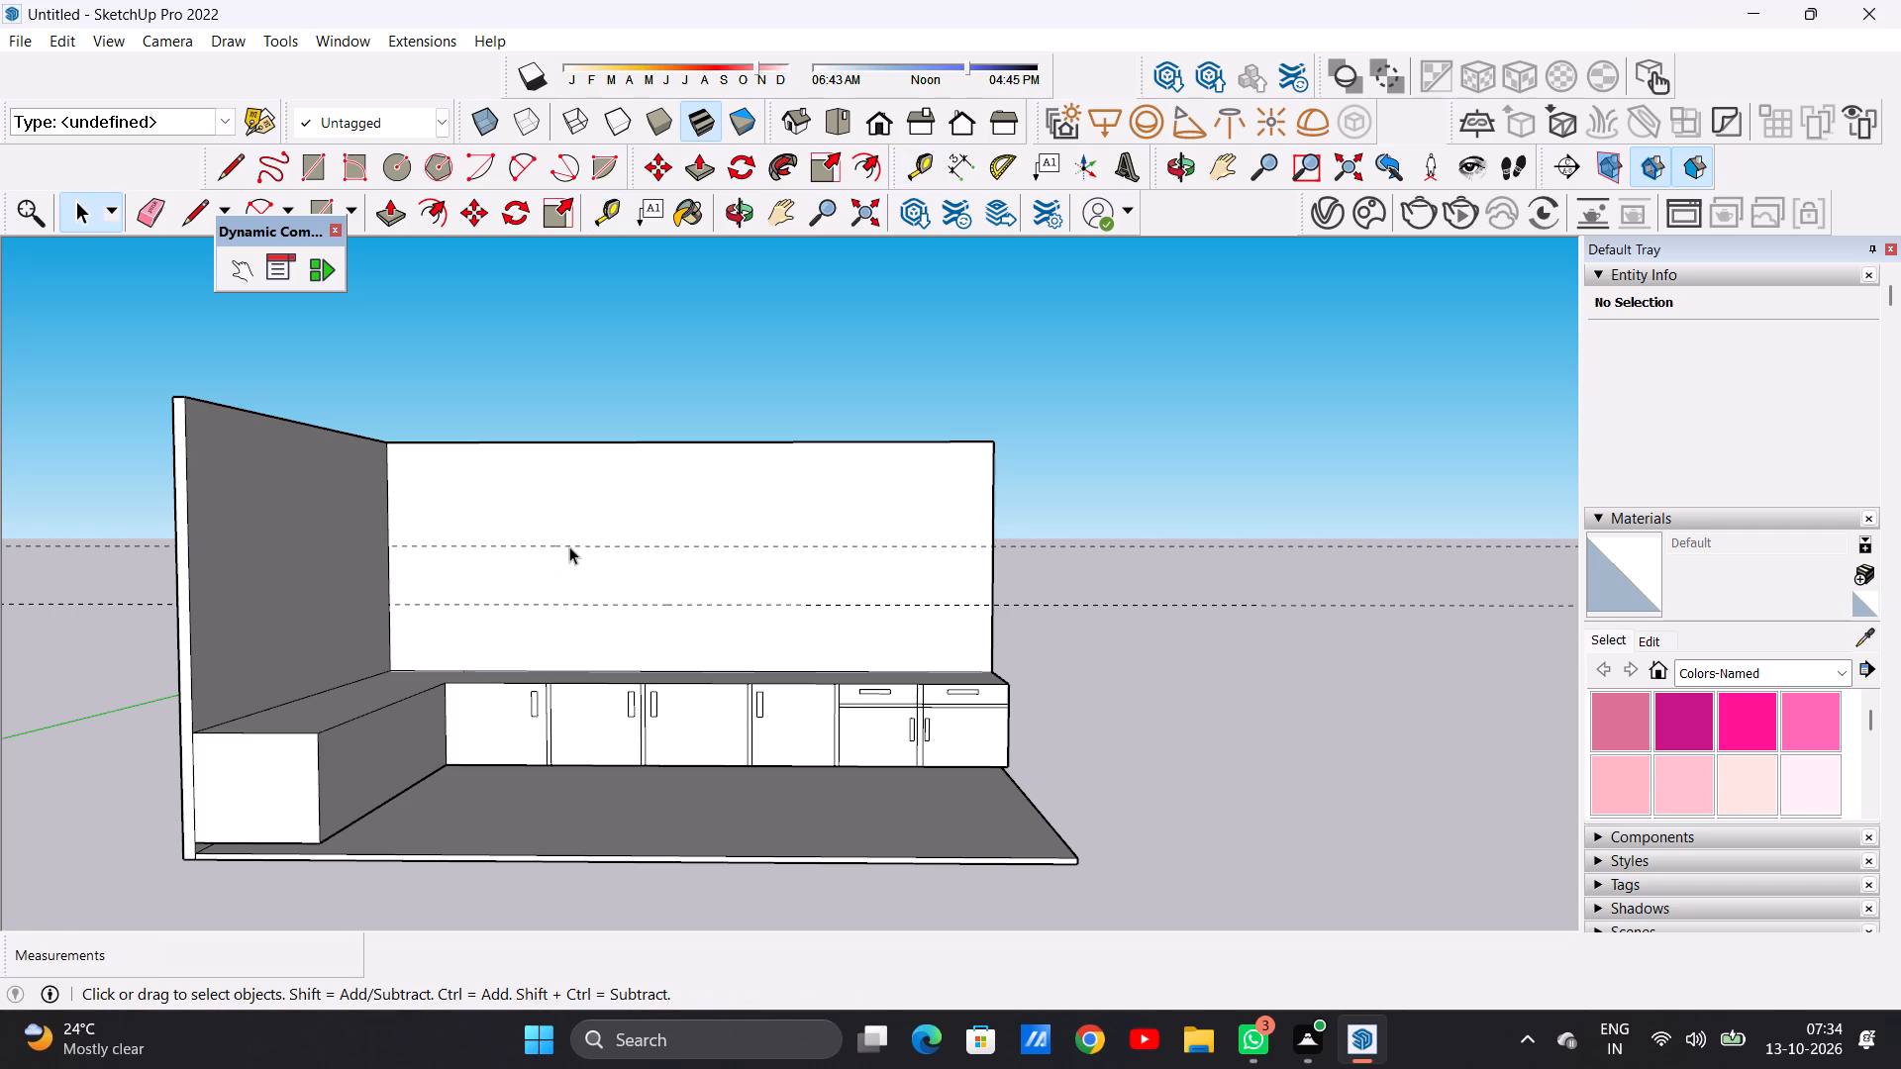
# Draw a line about 35' 8 1/8" long across the full back wall along the lower guide.
pyautogui.press('l')
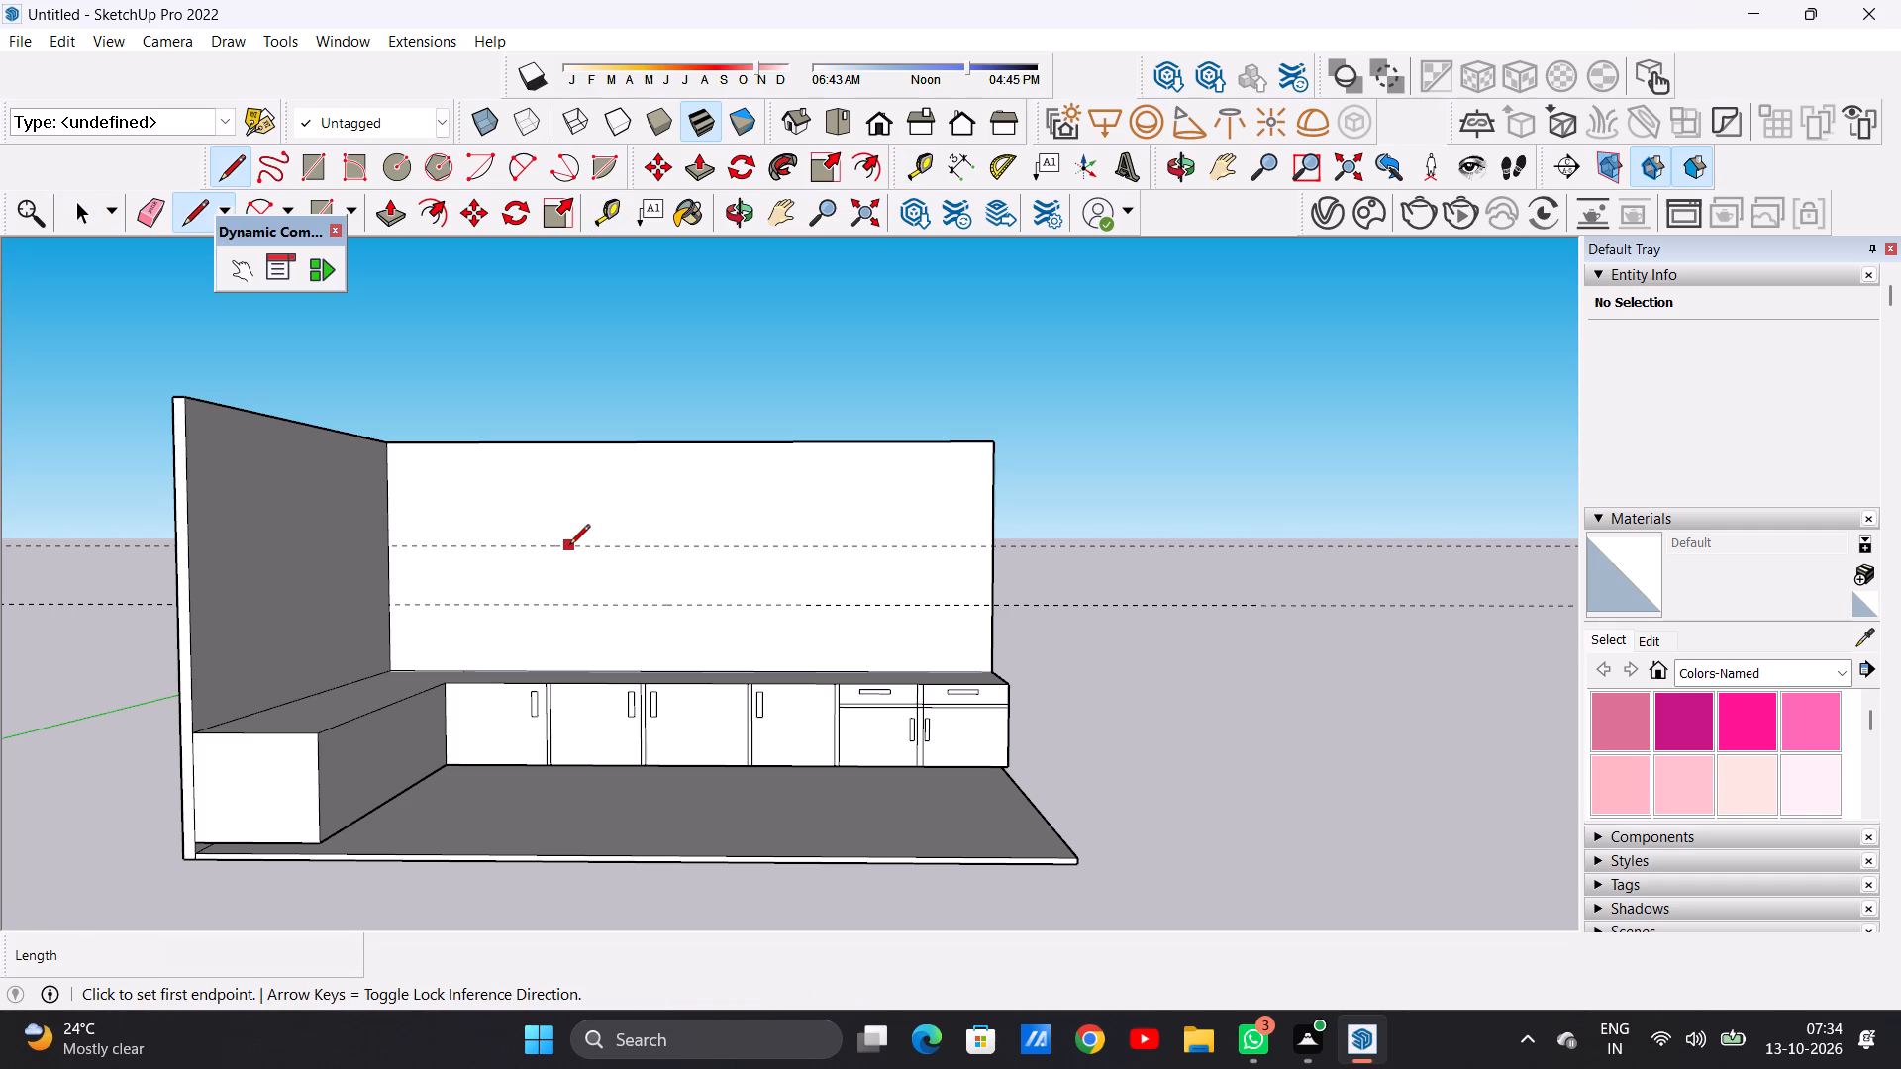
pyautogui.scroll(6, 569, 547)
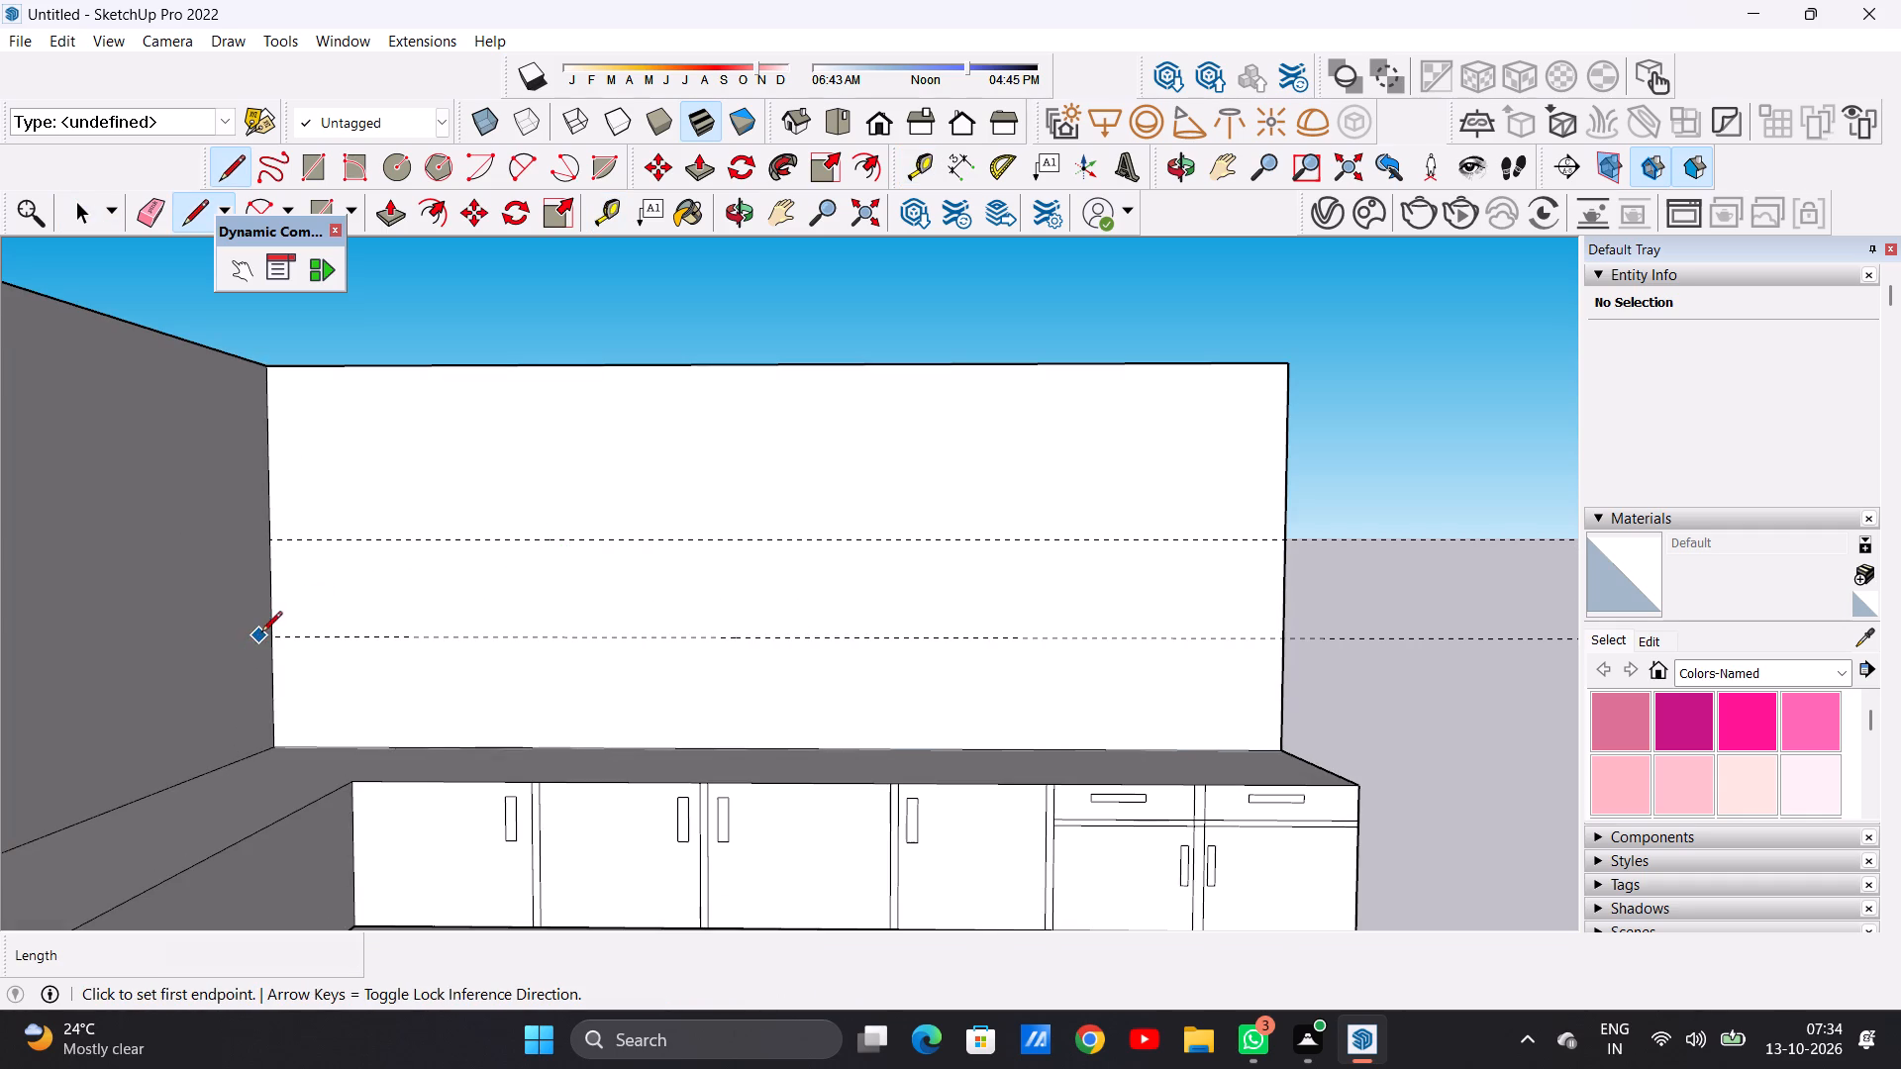
pyautogui.click(272, 635)
pyautogui.scroll(-6, 383, 642)
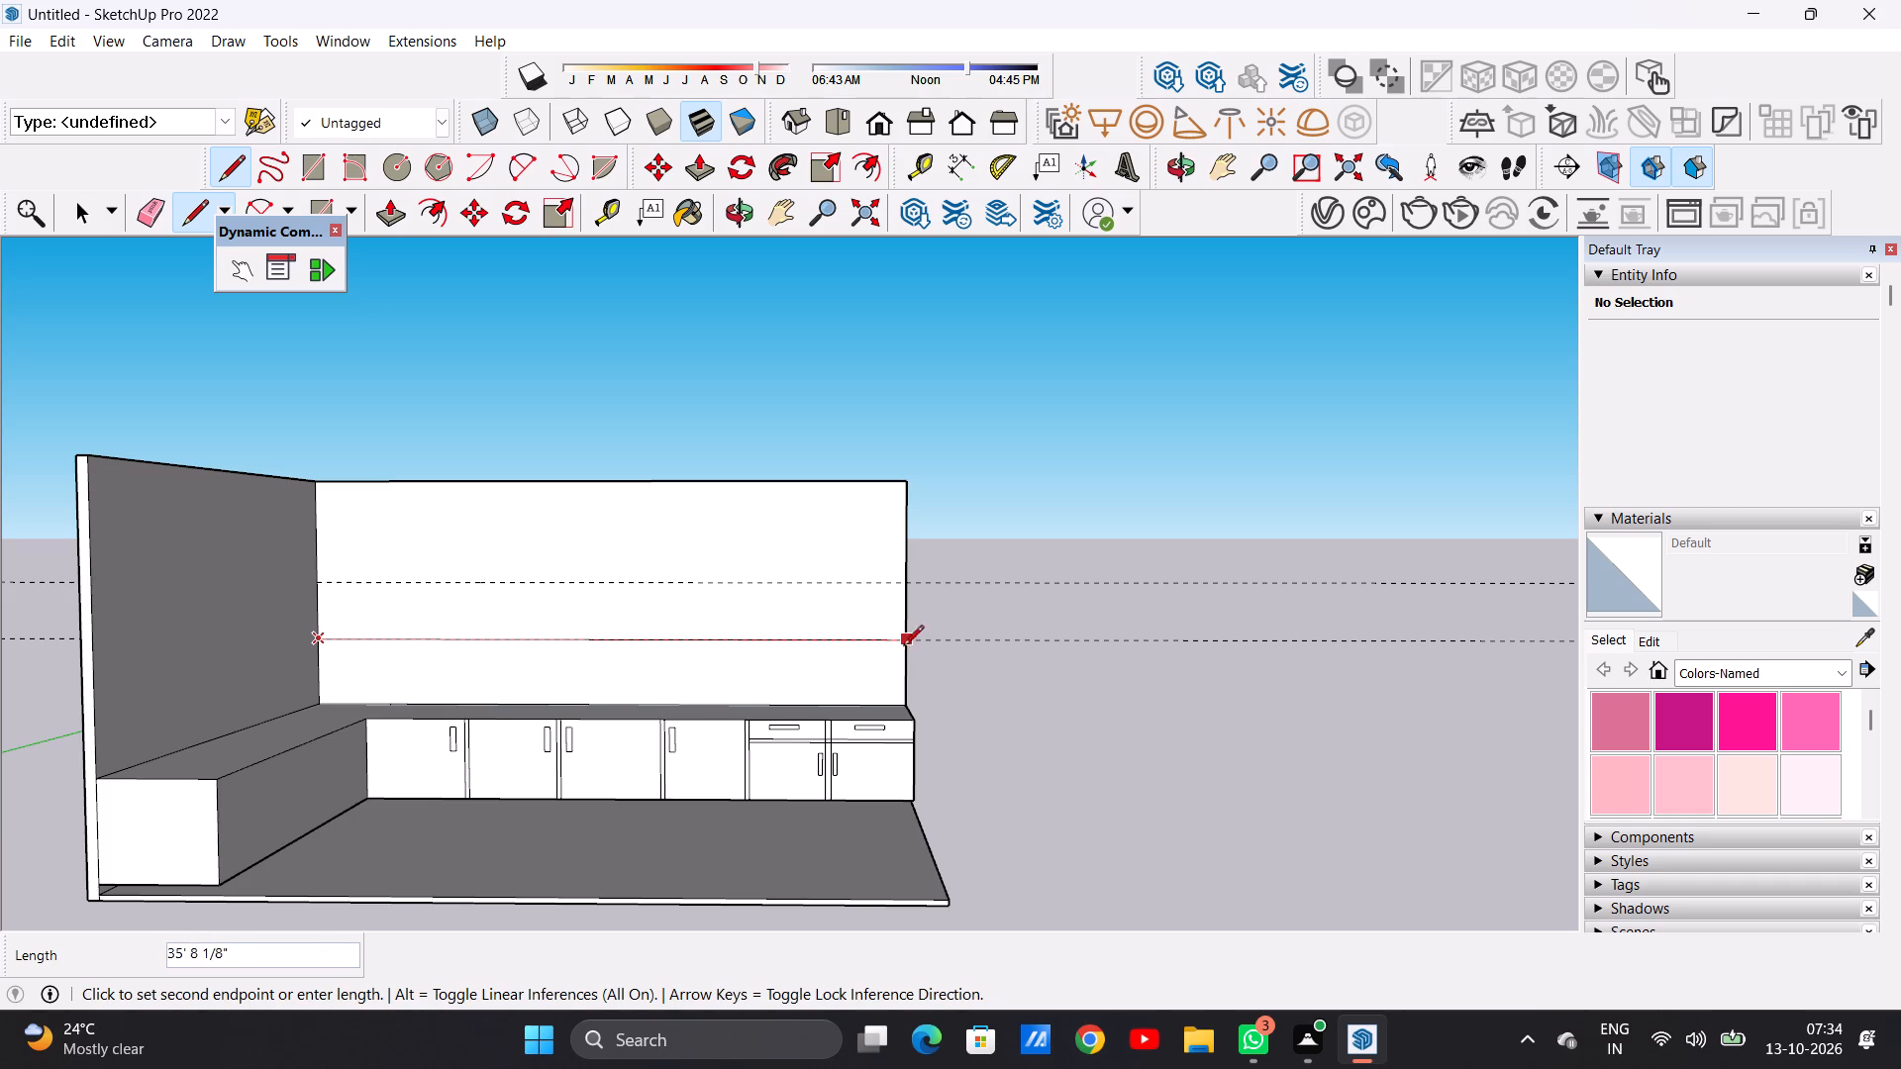
pyautogui.click(906, 645)
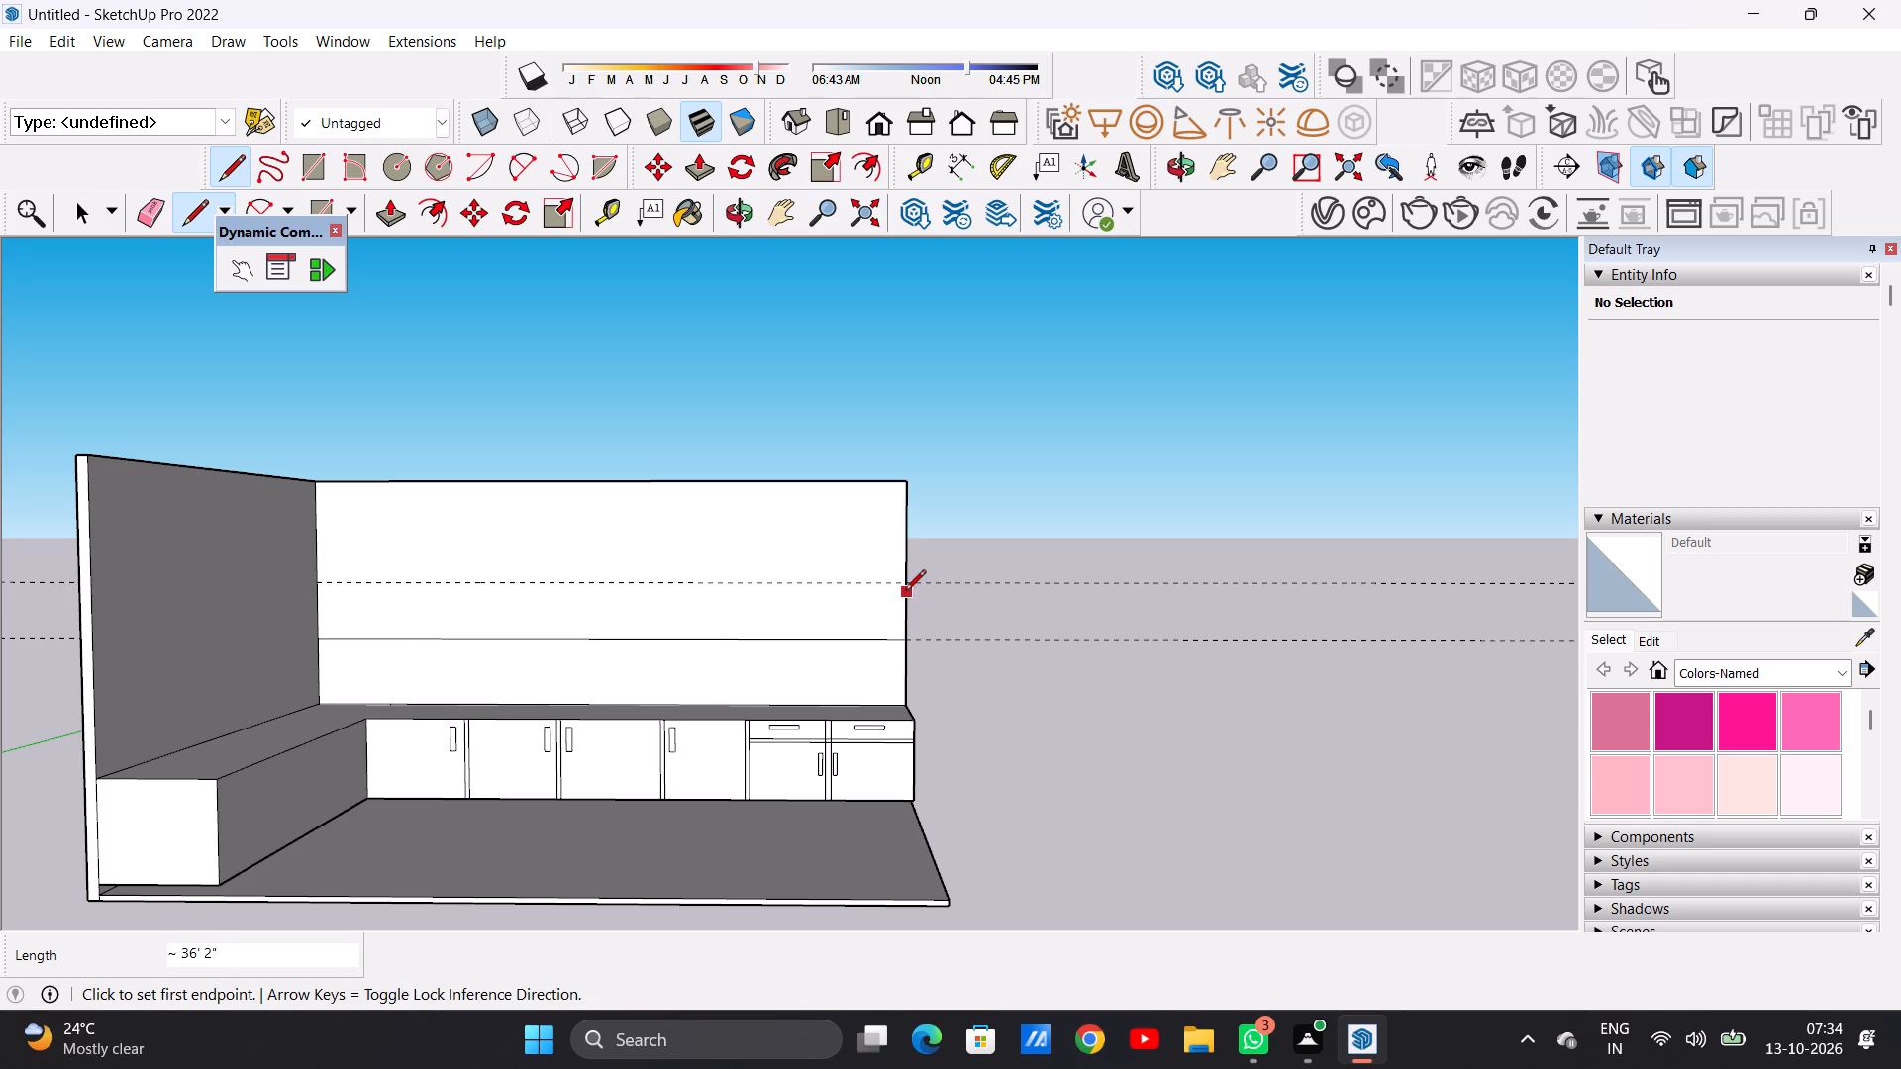
# Draw a line across the full back wall along the upper guide.
pyautogui.click(905, 588)
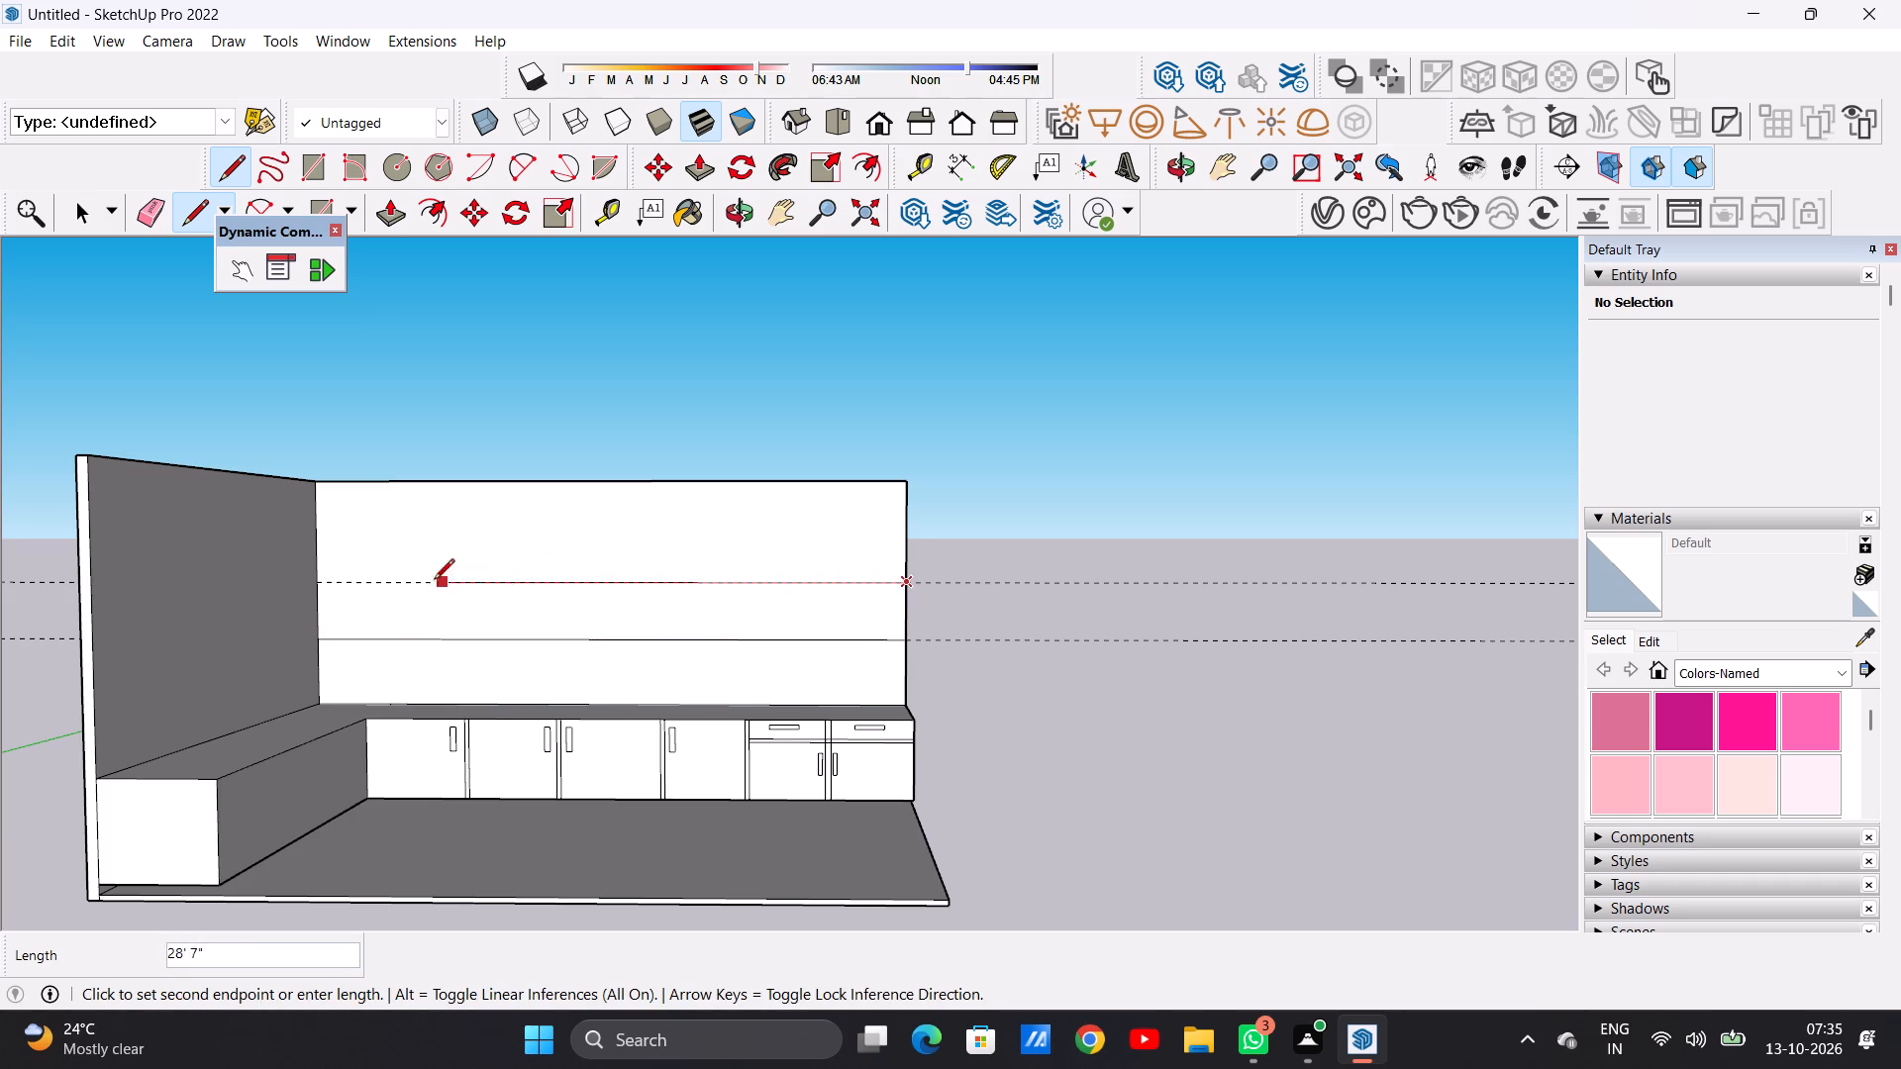
pyautogui.click(323, 574)
pyautogui.press('space')
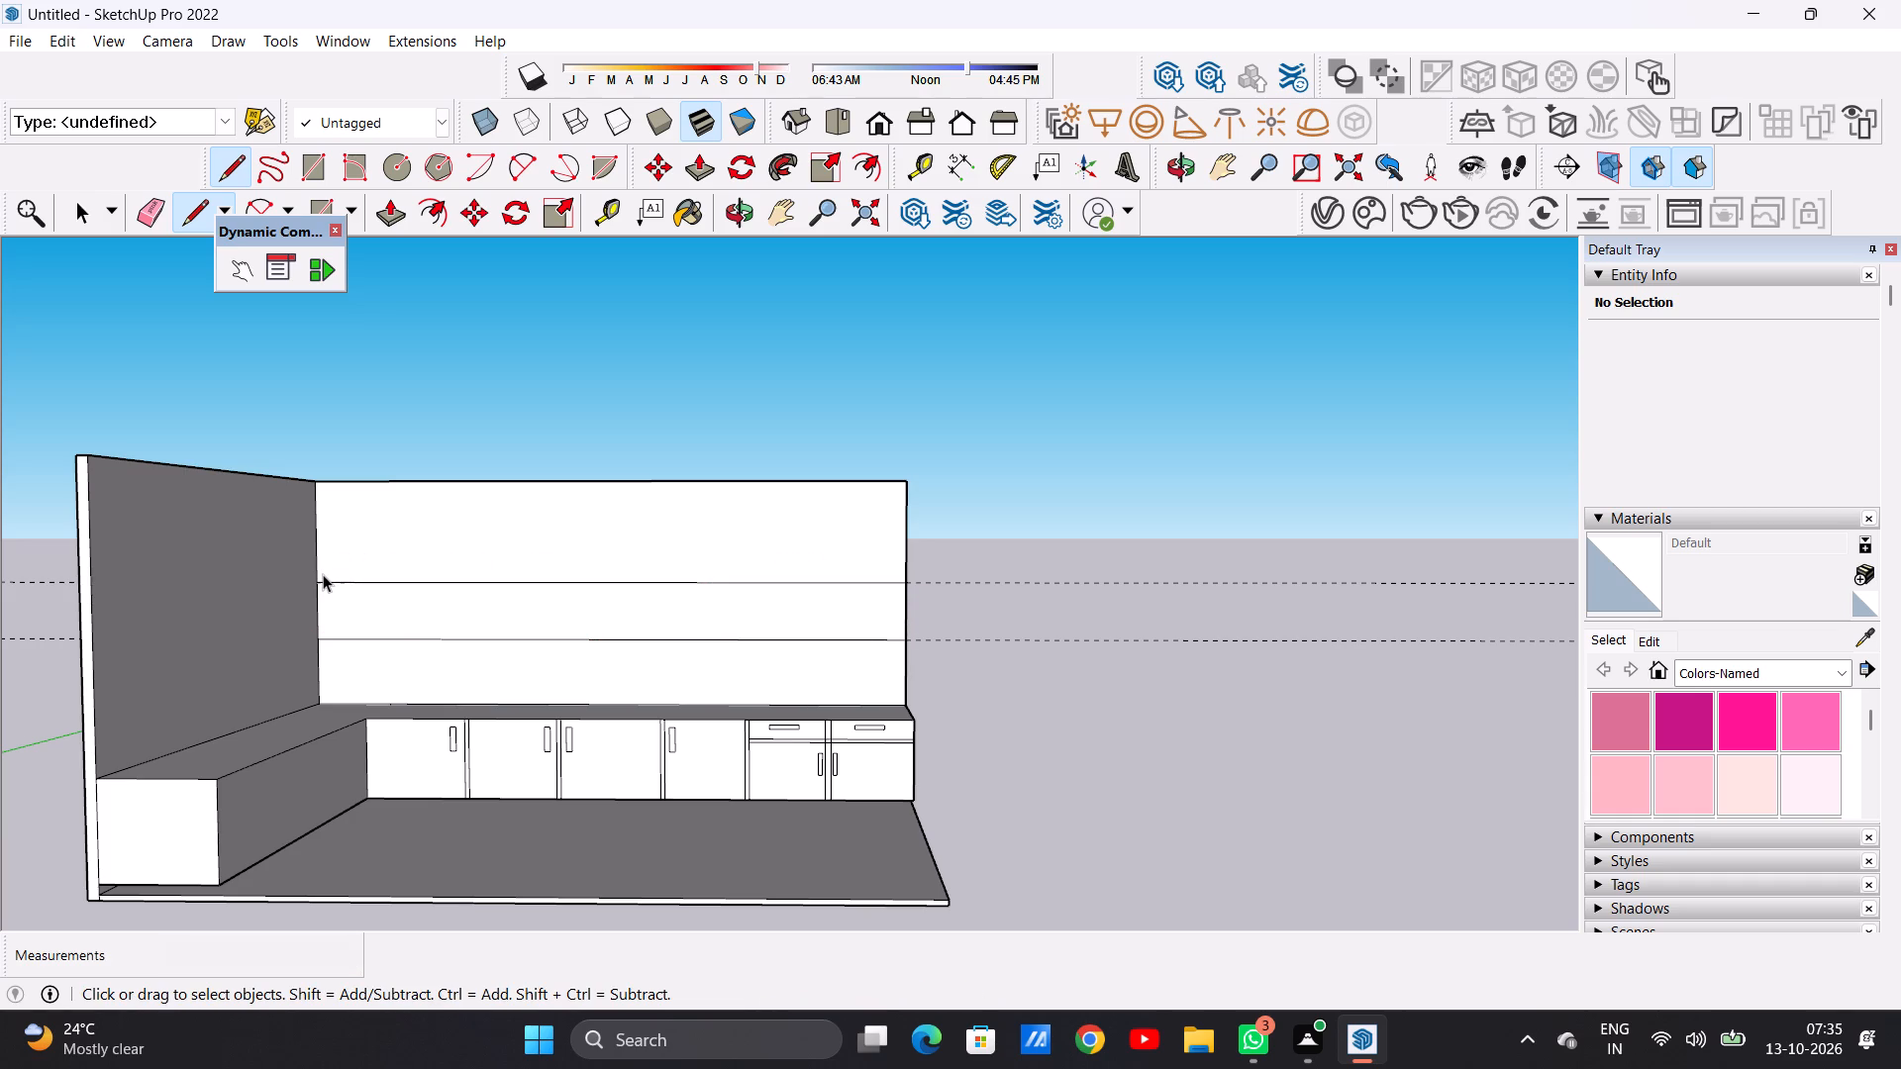
# Erase both horizontal guides from the back wall, keeping the two drawn lines.
pyautogui.press('e')
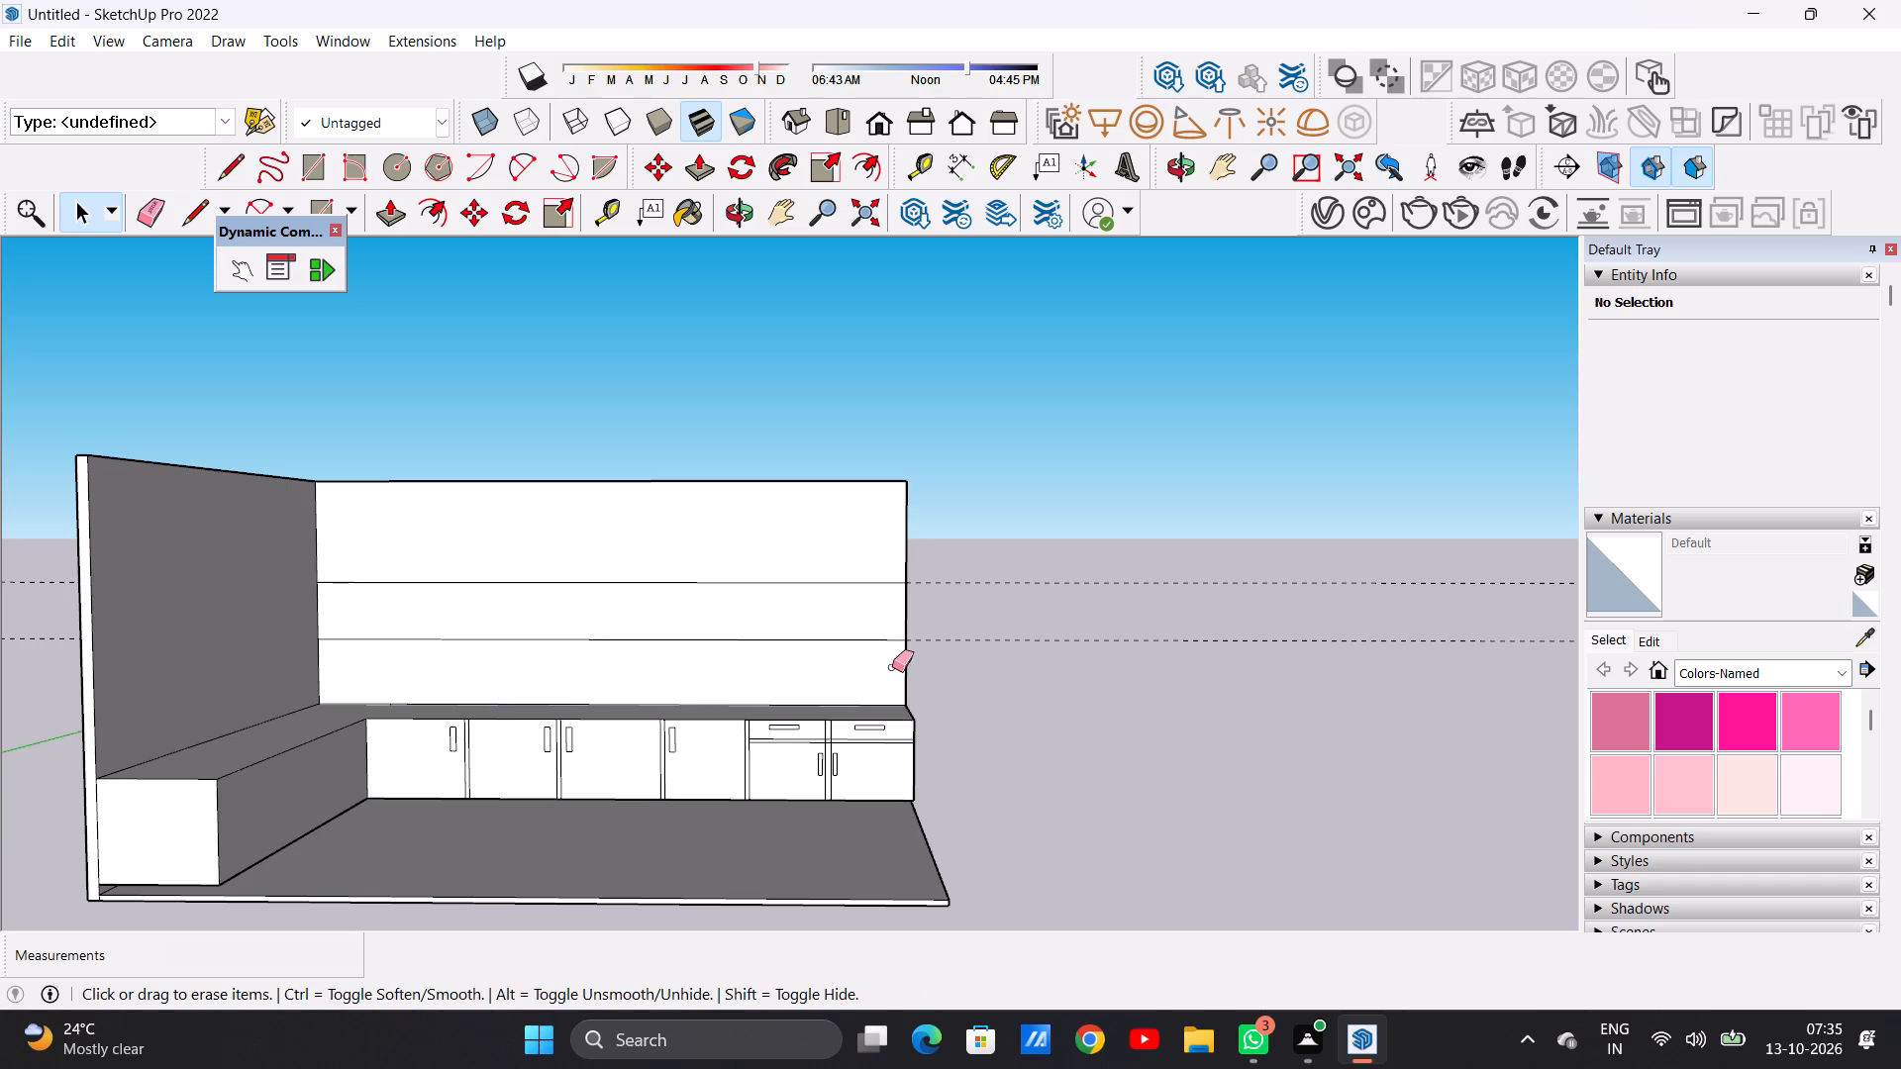
pyautogui.moveTo(1100, 575); pyautogui.dragTo(1098, 651)
pyautogui.scroll(-10, 1068, 669)
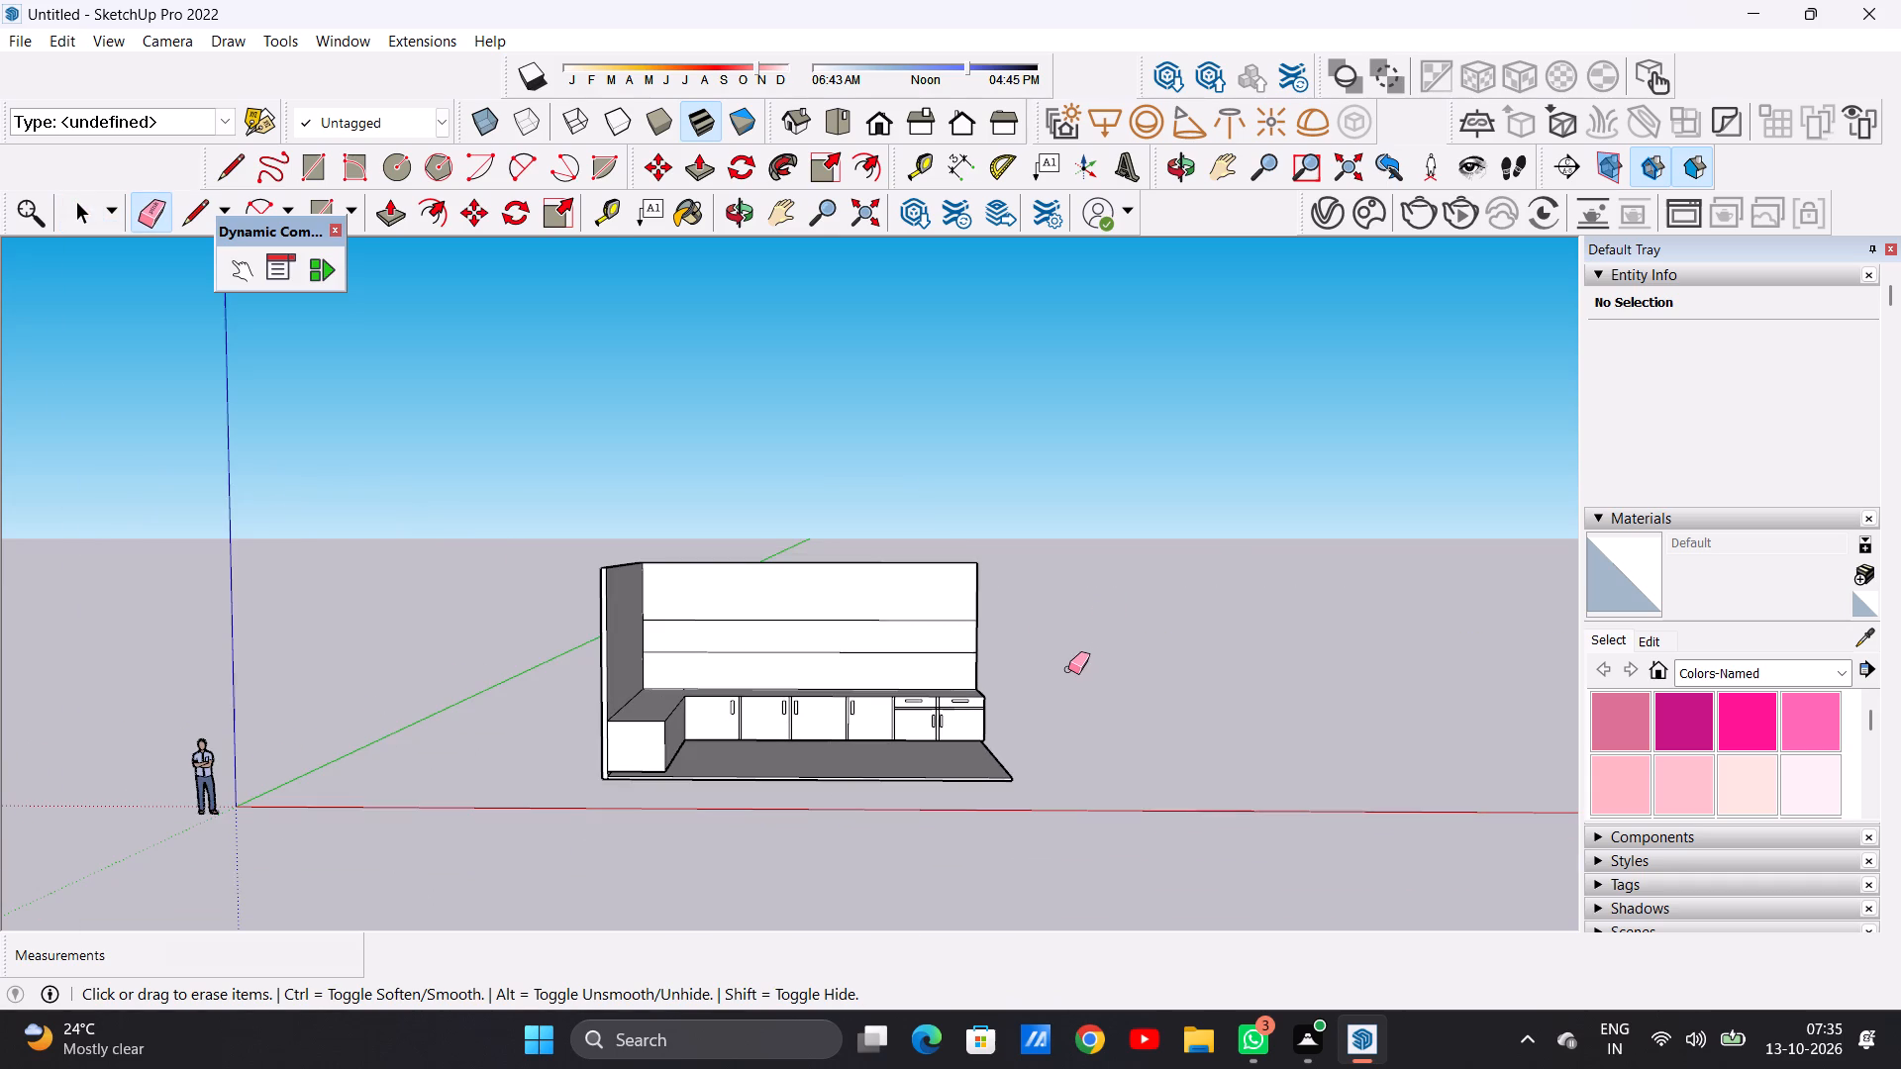
pyautogui.moveTo(867, 712); pyautogui.dragTo(861, 700, button='middle')
pyautogui.scroll(7, 844, 651)
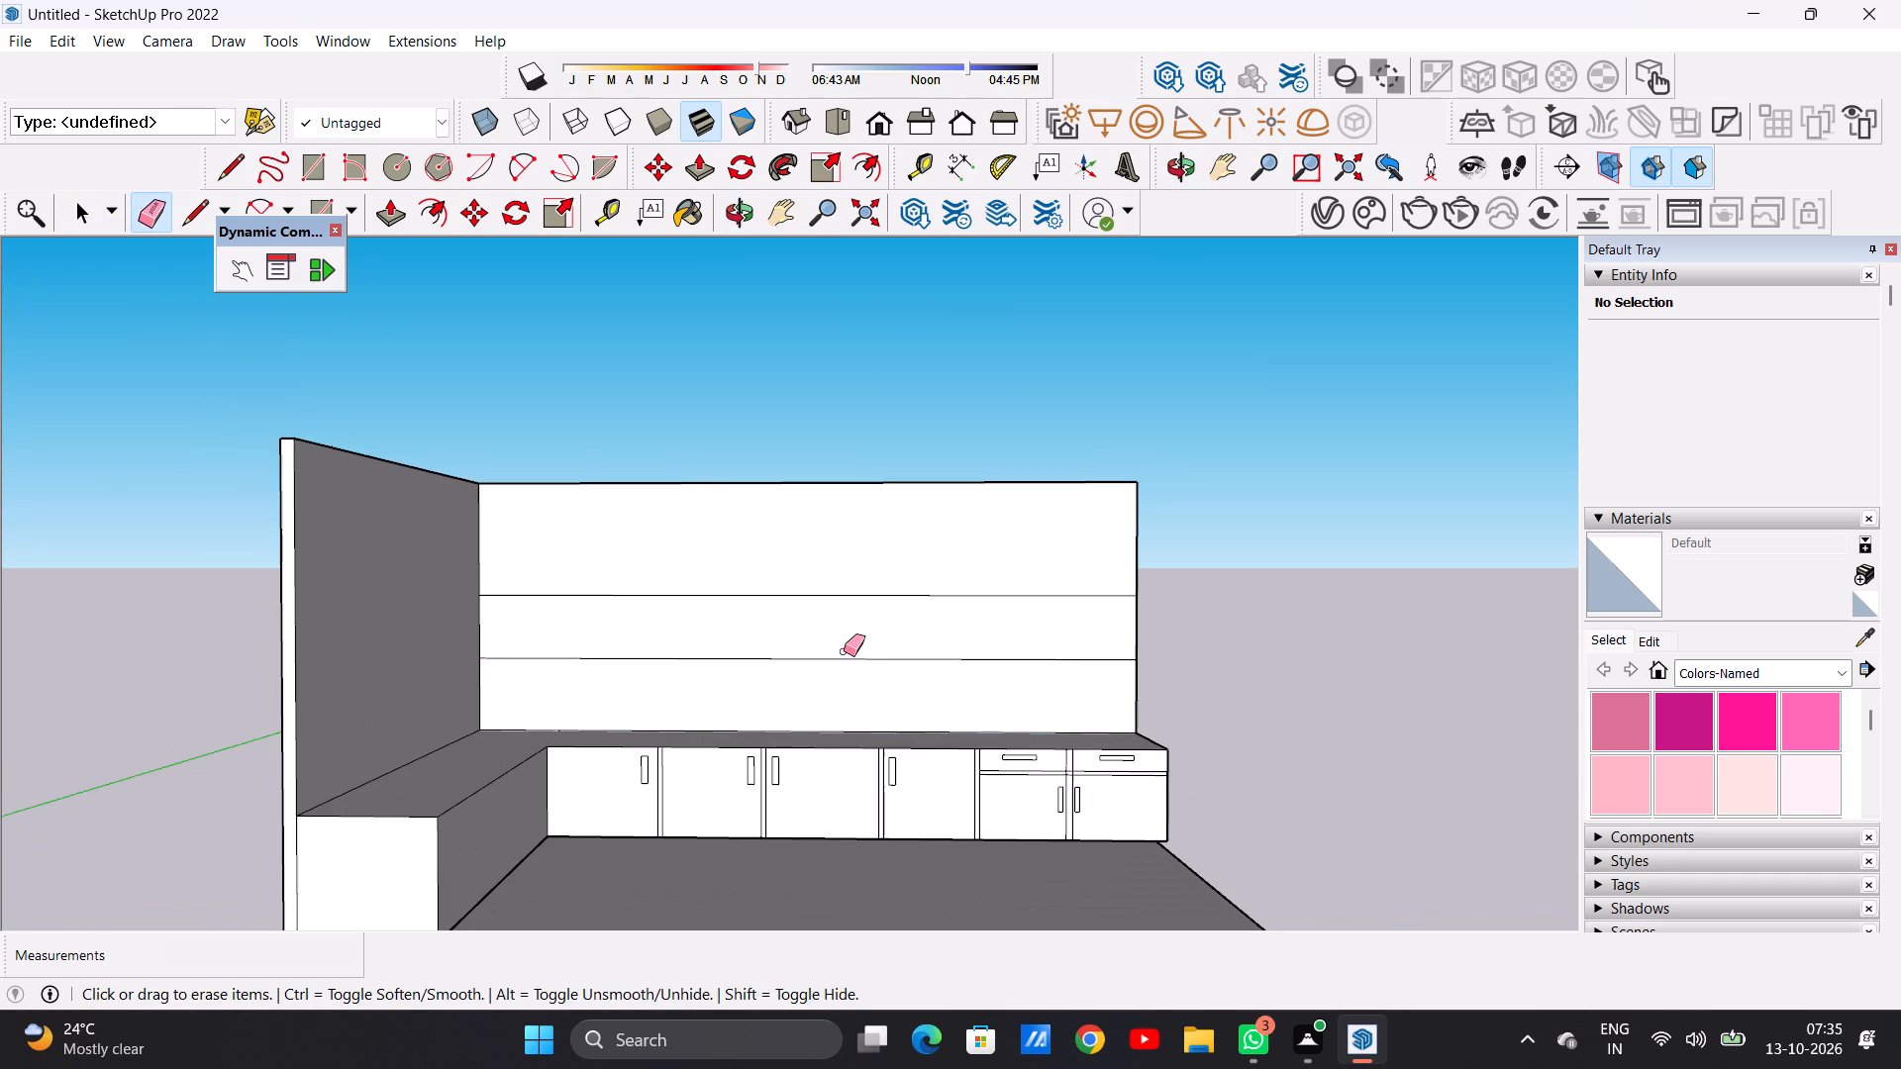
pyautogui.press('space')
# Draw two vertical 3' 6" lines between the back-wall band's edges, dividing the band into three roughly equal sections.
pyautogui.scroll(5, 574, 646)
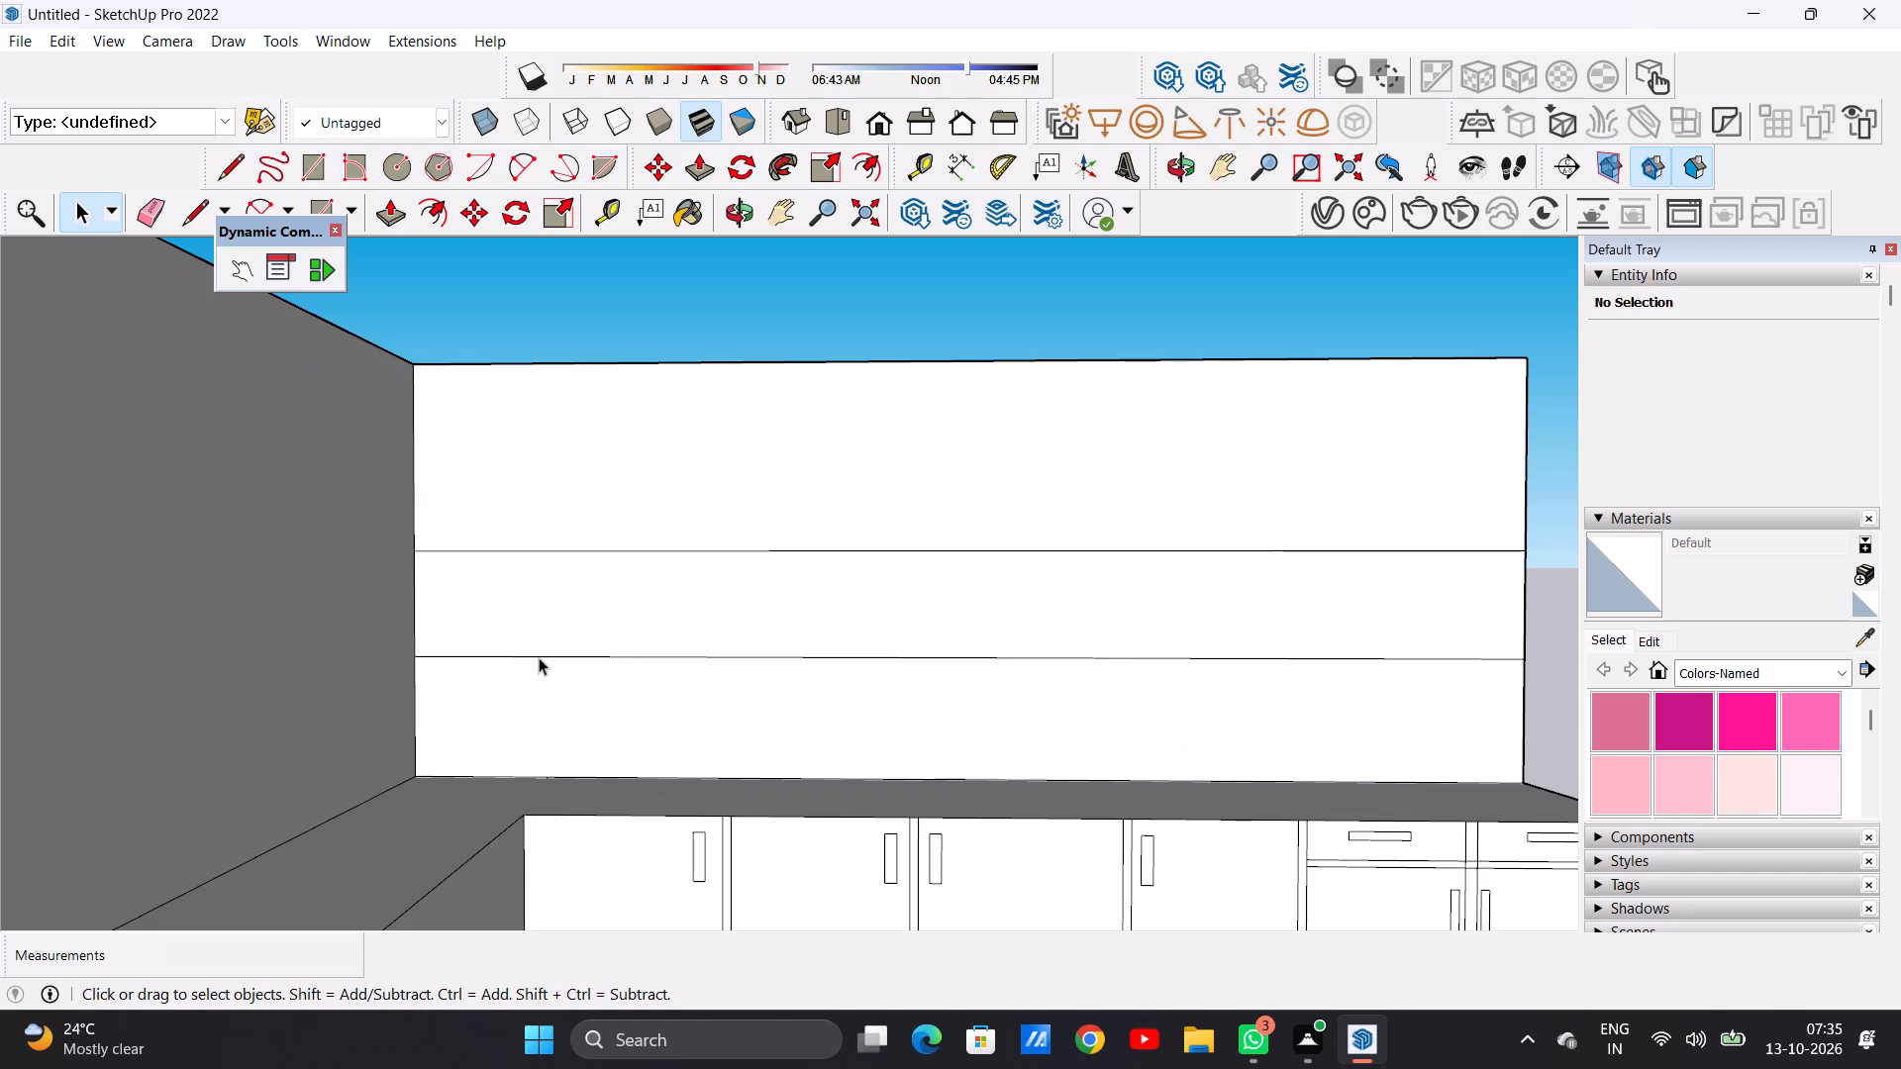
pyautogui.press('l')
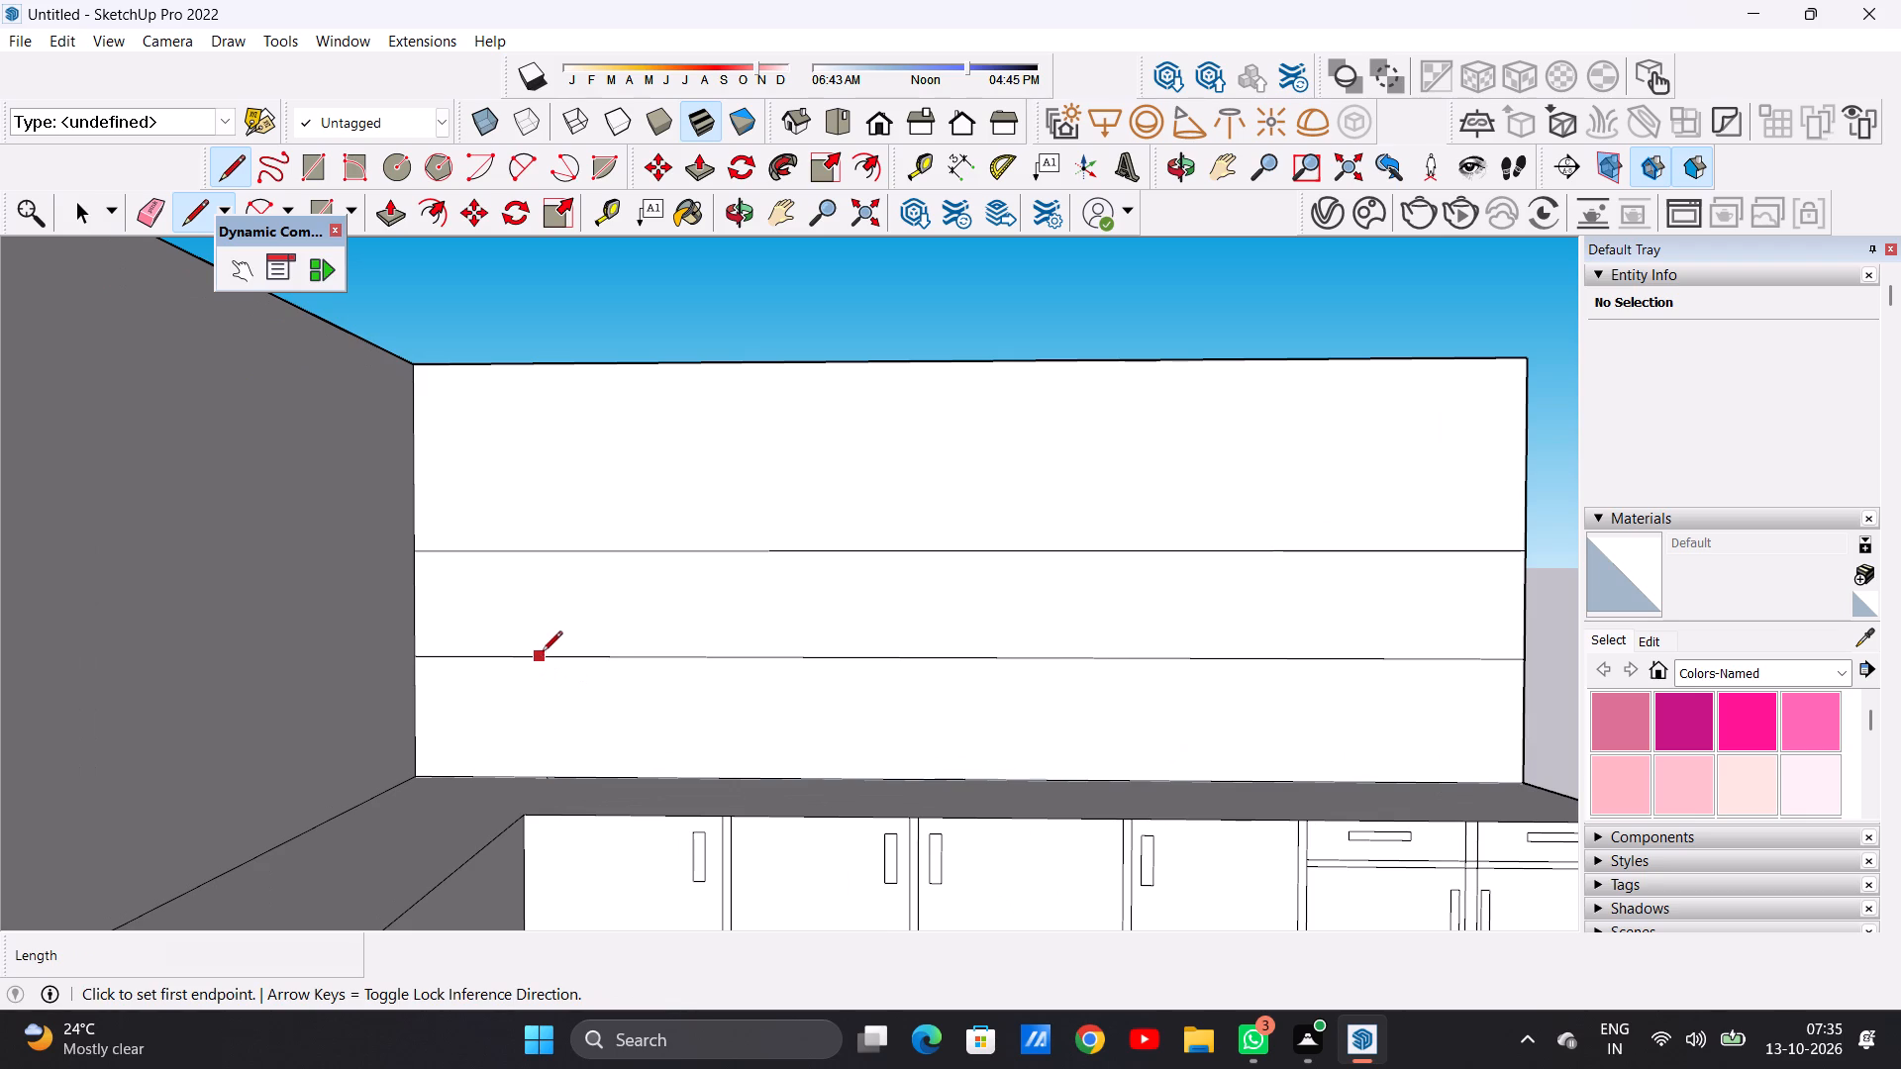
pyautogui.scroll(-5, 586, 645)
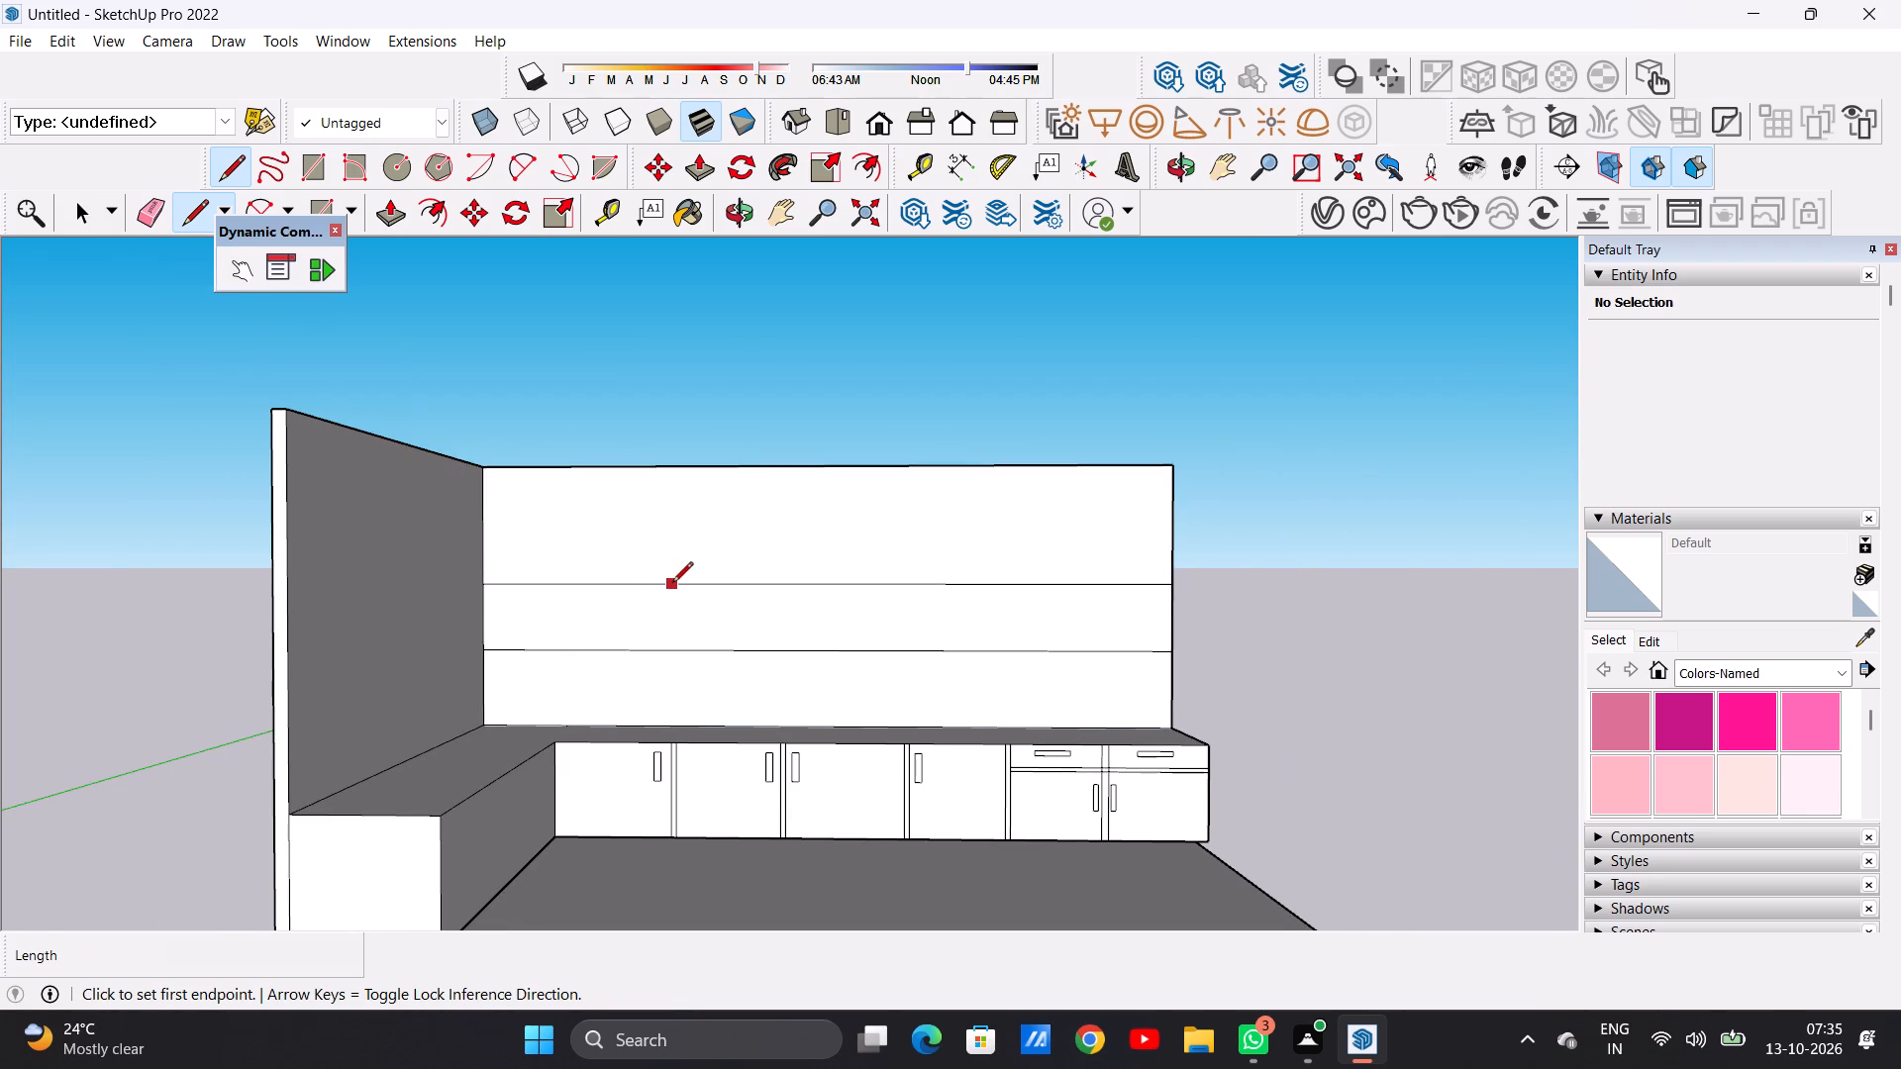
pyautogui.click(677, 584)
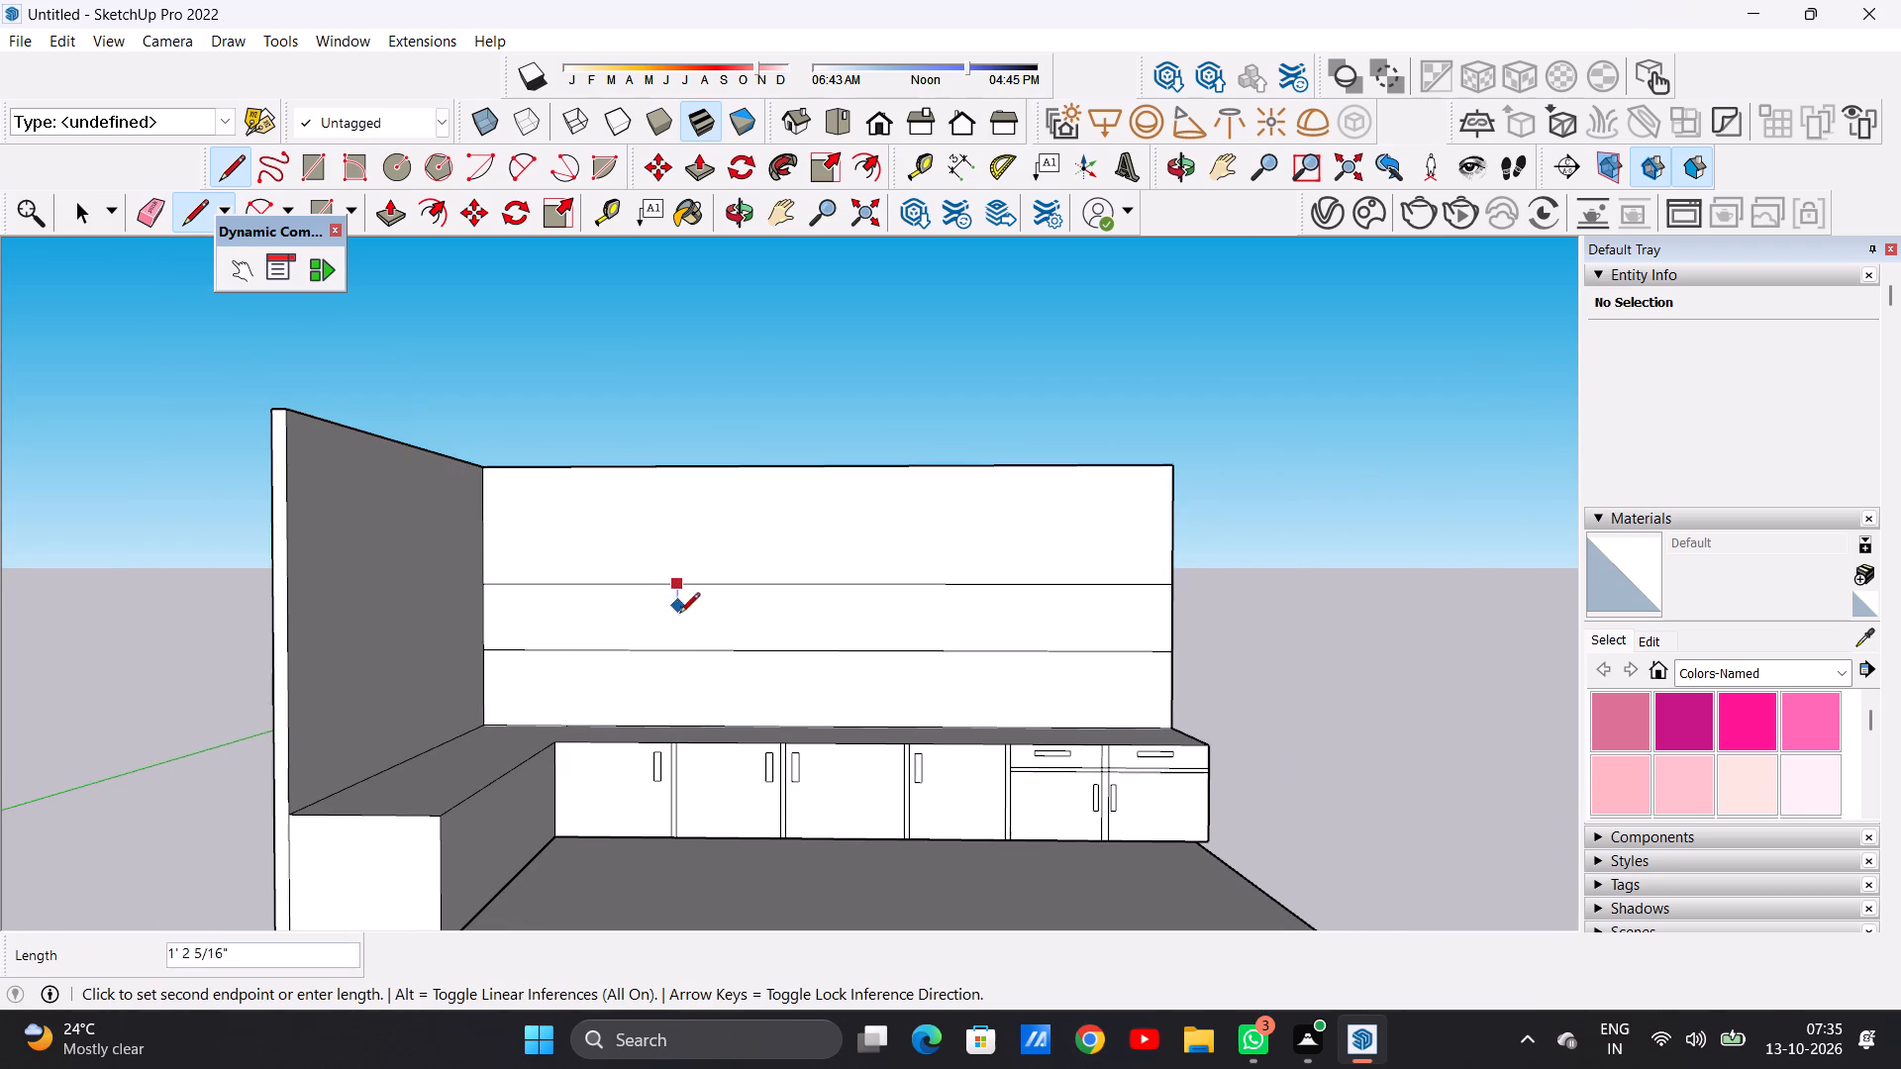
pyautogui.click(677, 652)
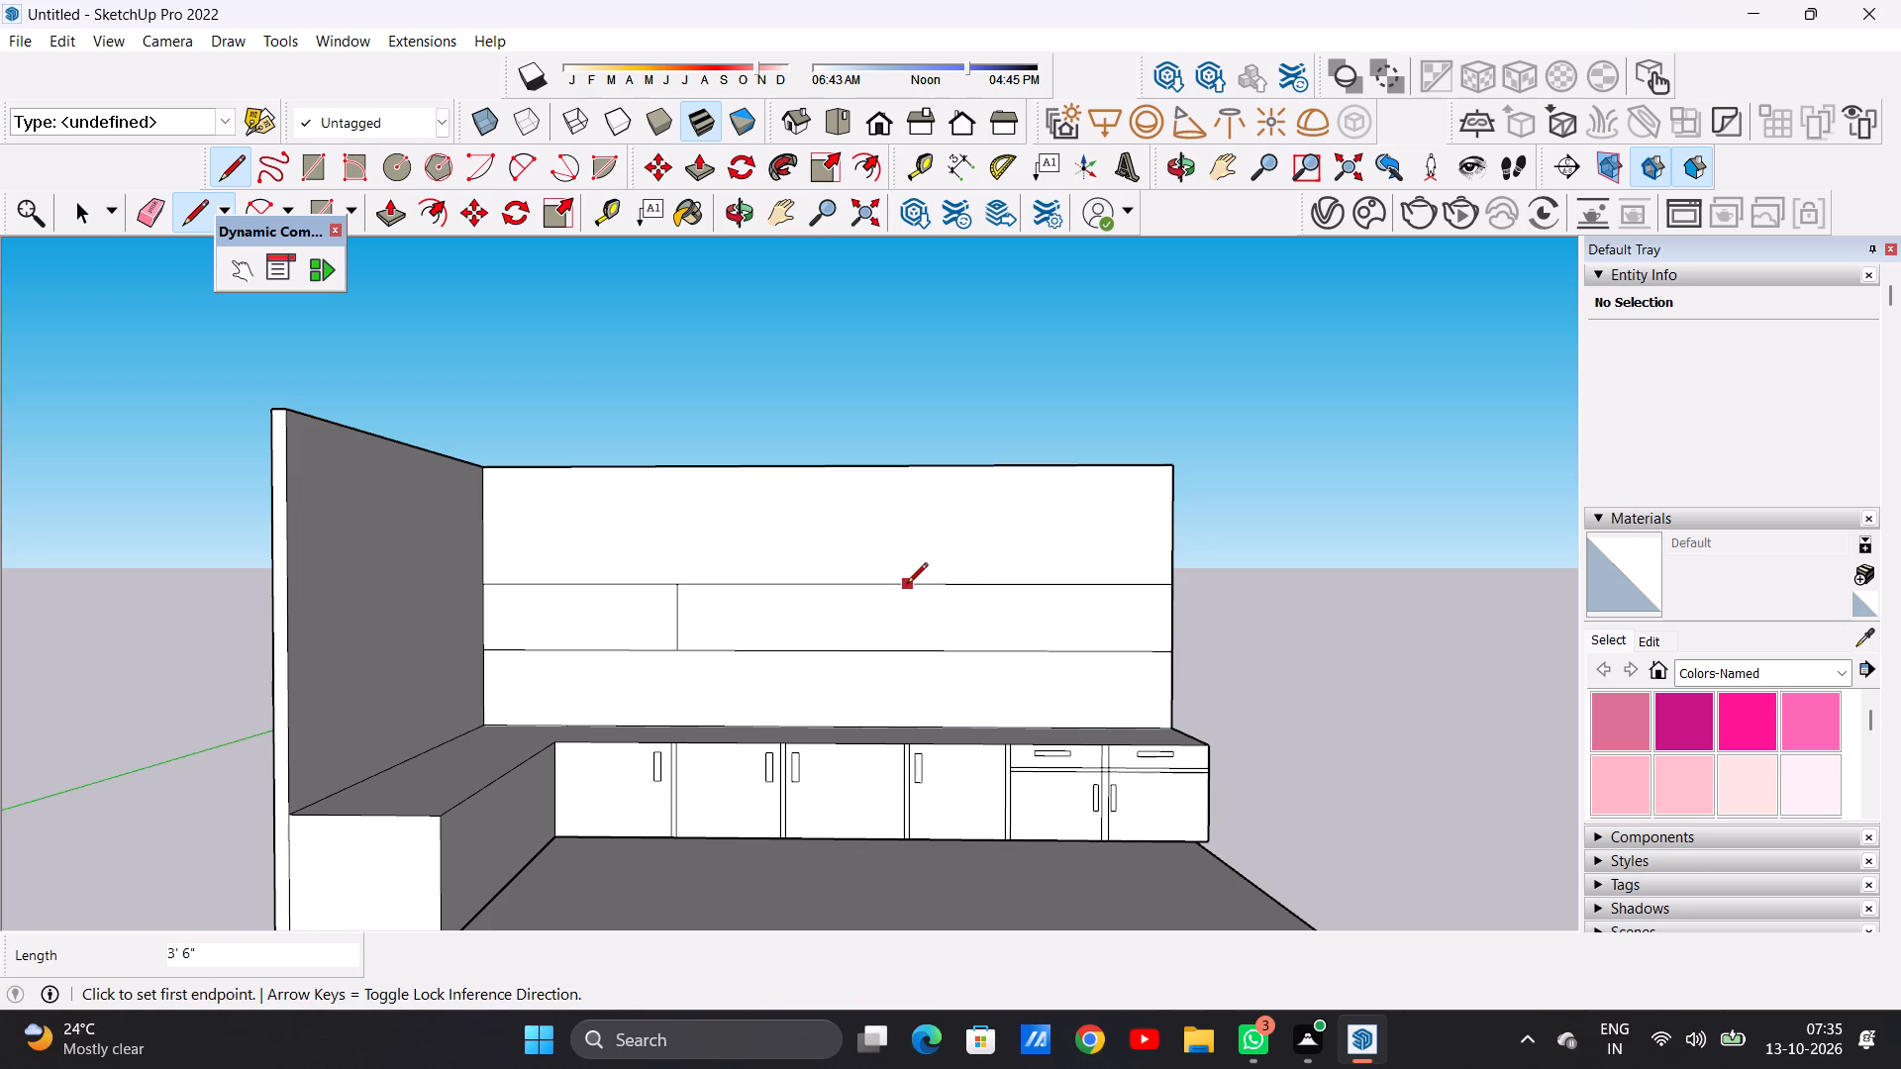
pyautogui.click(907, 585)
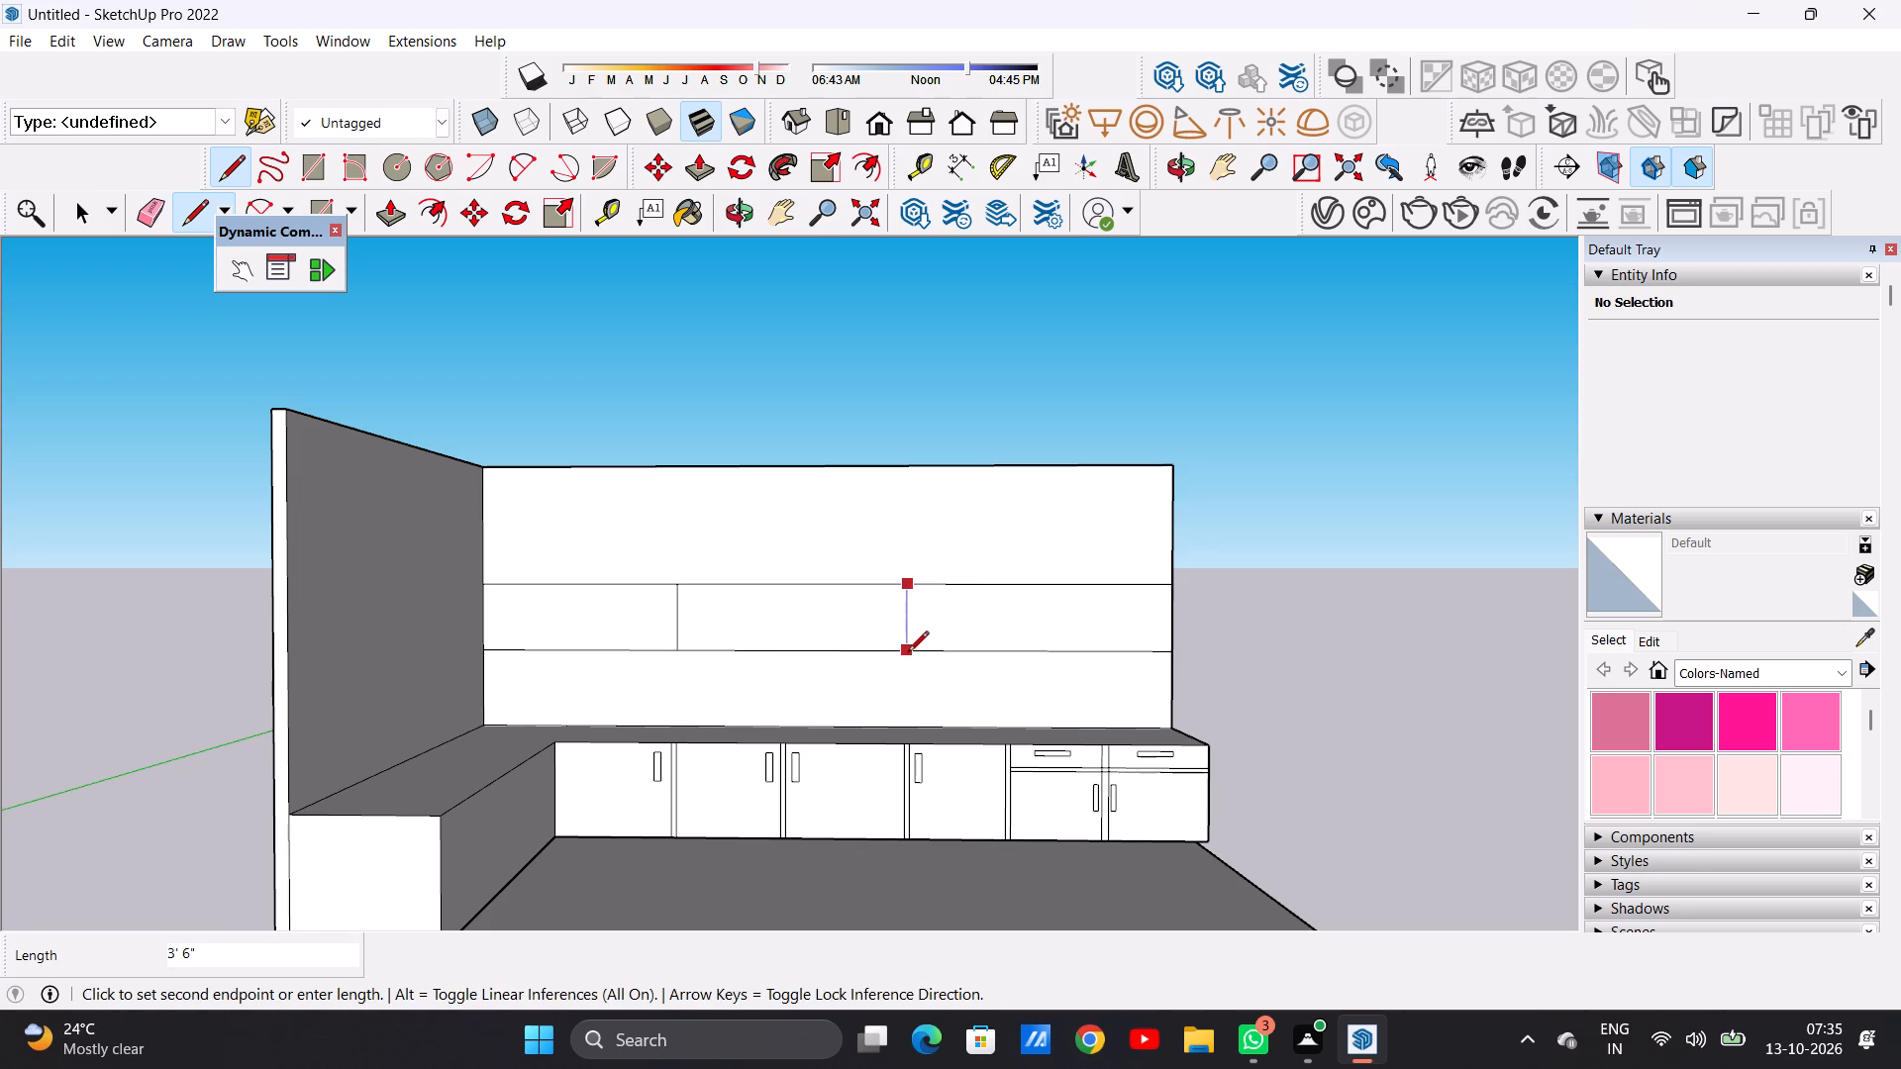
pyautogui.click(908, 653)
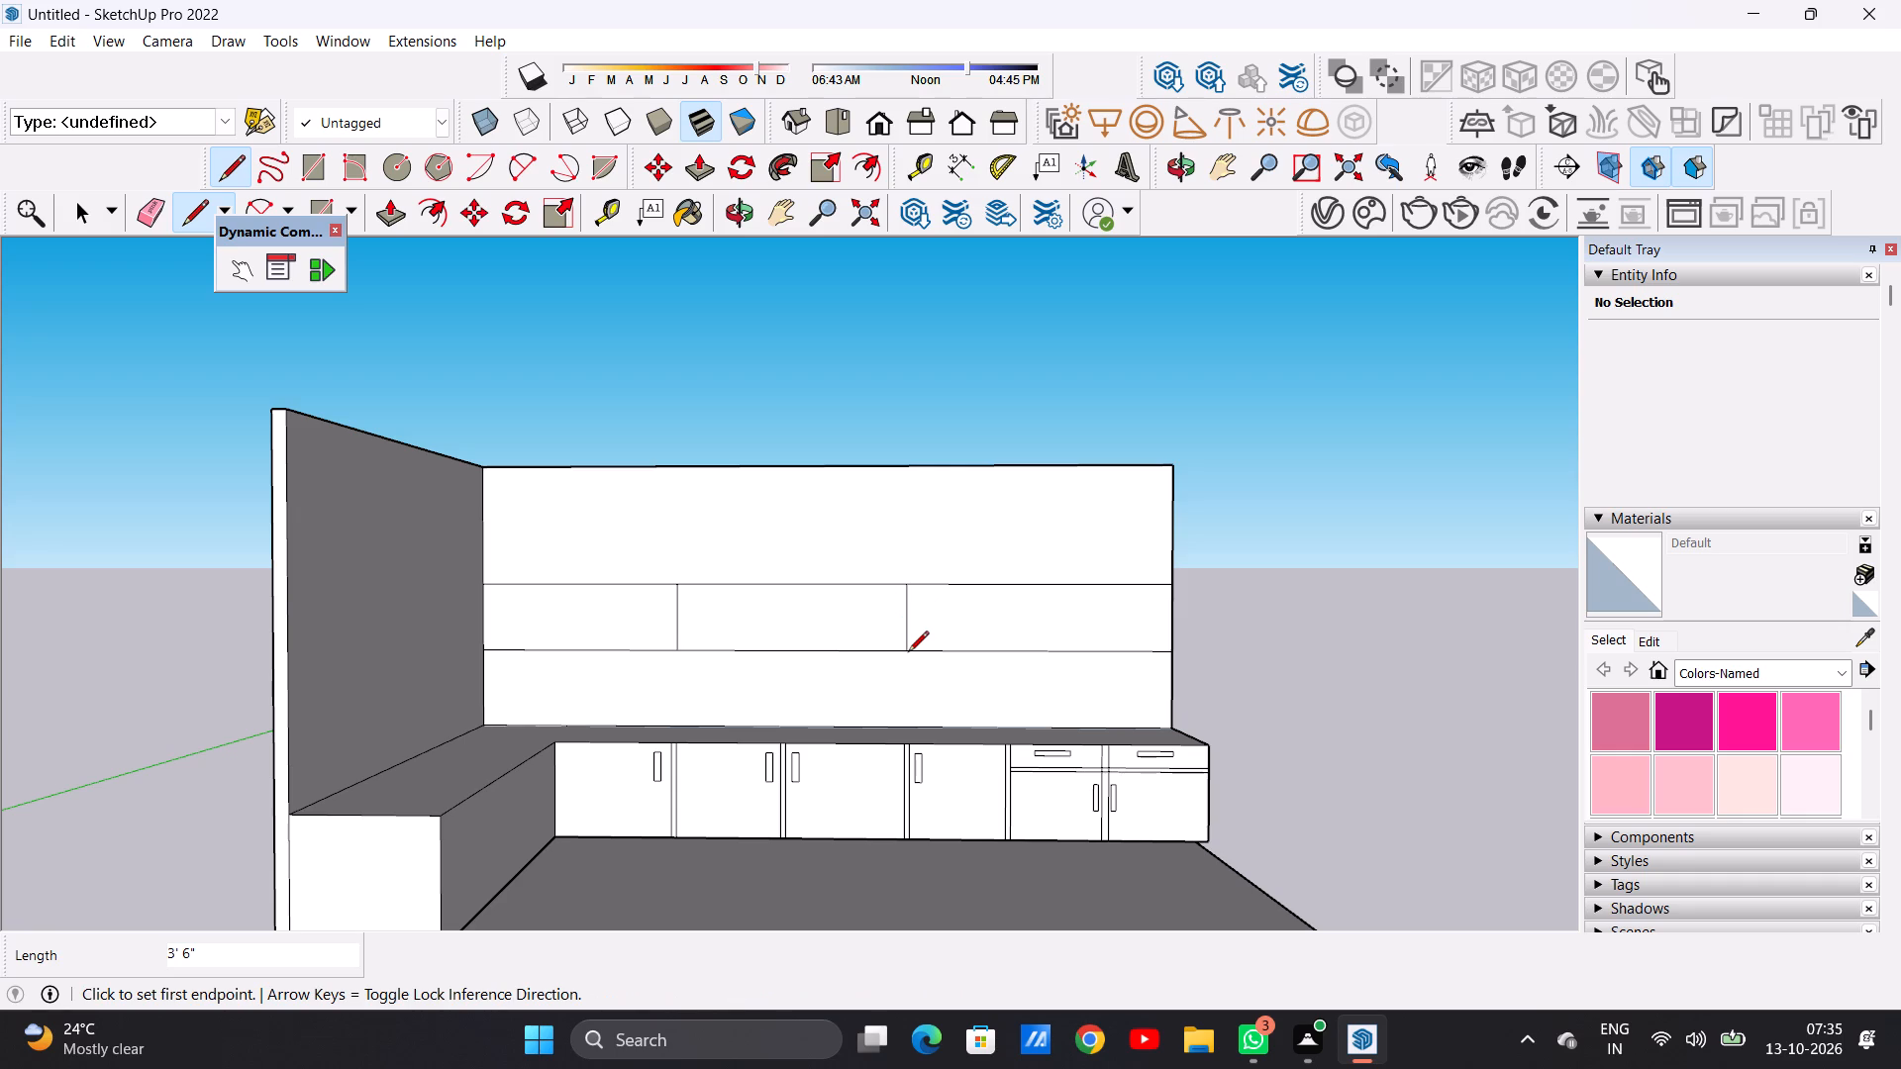
# Split the band section nearest the side wall into three panels with two vertical 3' 6" lines.
pyautogui.scroll(1, 499, 600)
pyautogui.scroll(-1, 521, 600)
pyautogui.scroll(6, 525, 600)
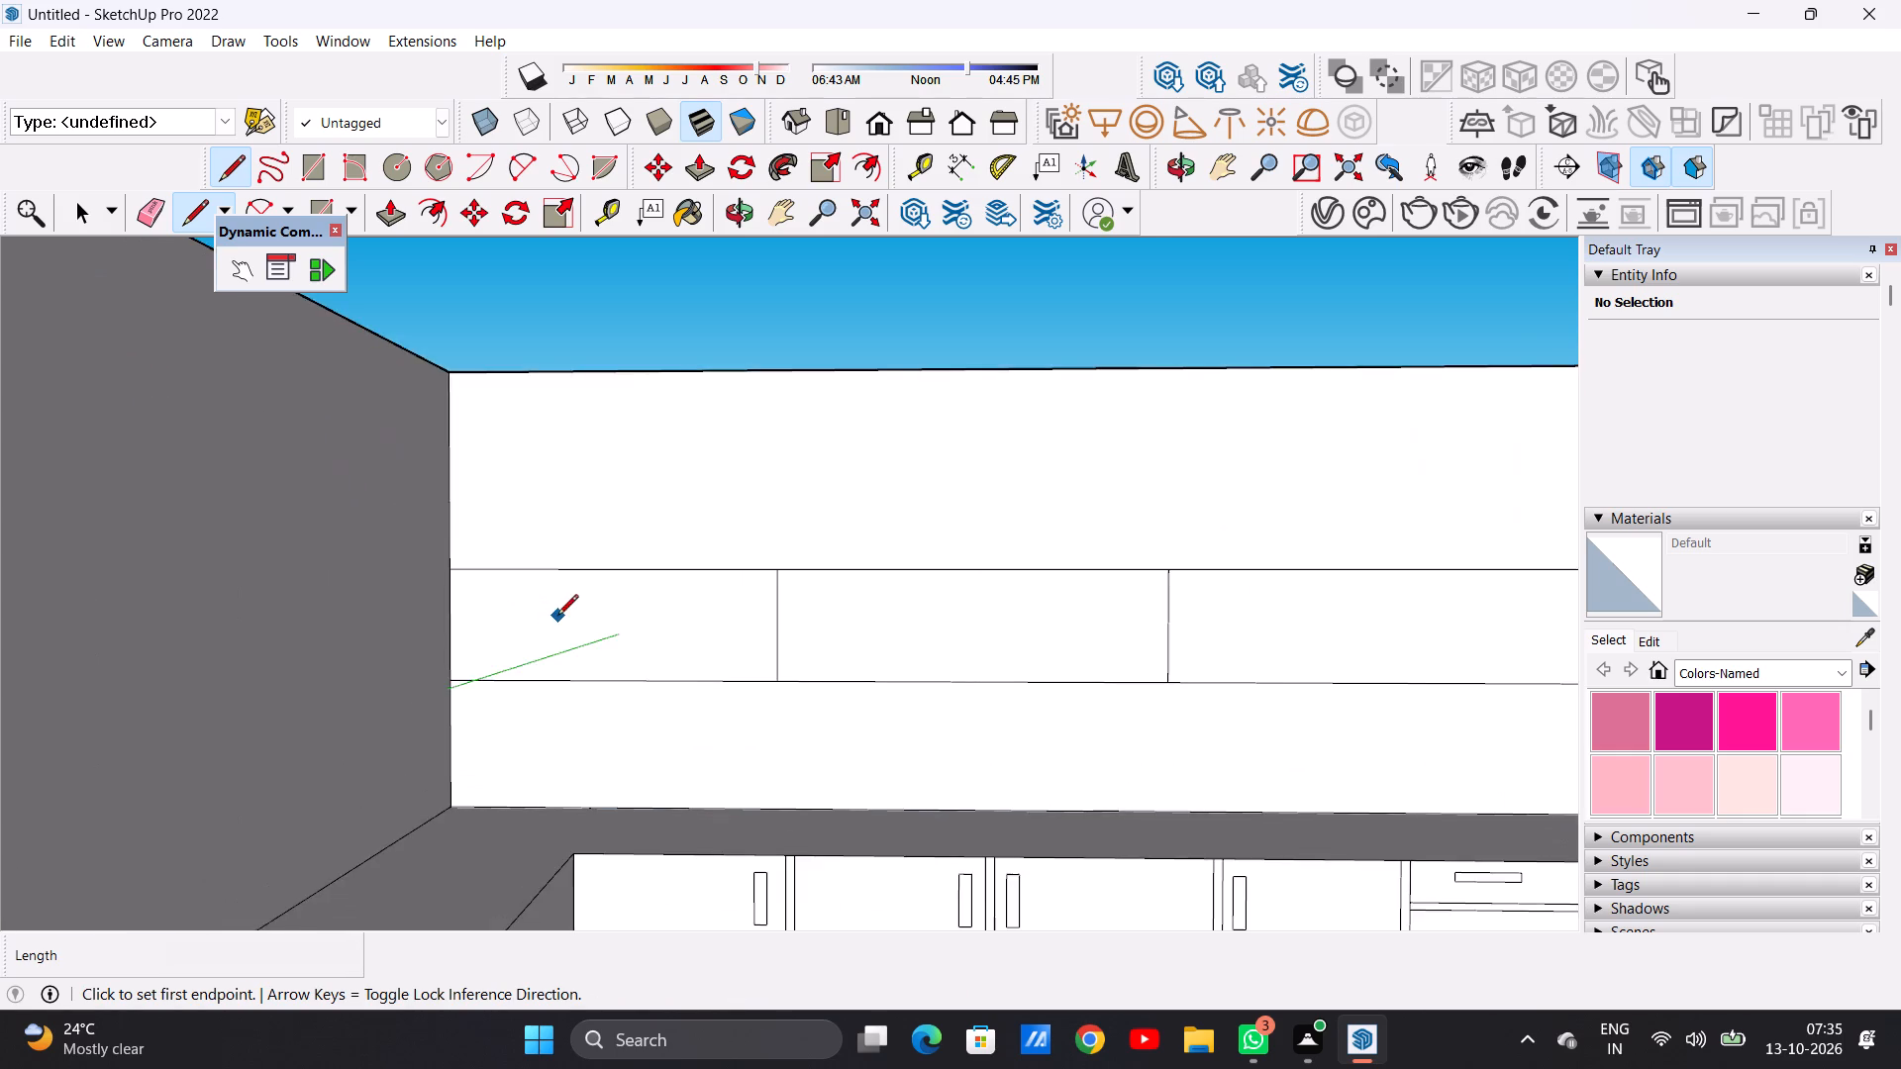
pyautogui.scroll(2, 522, 622)
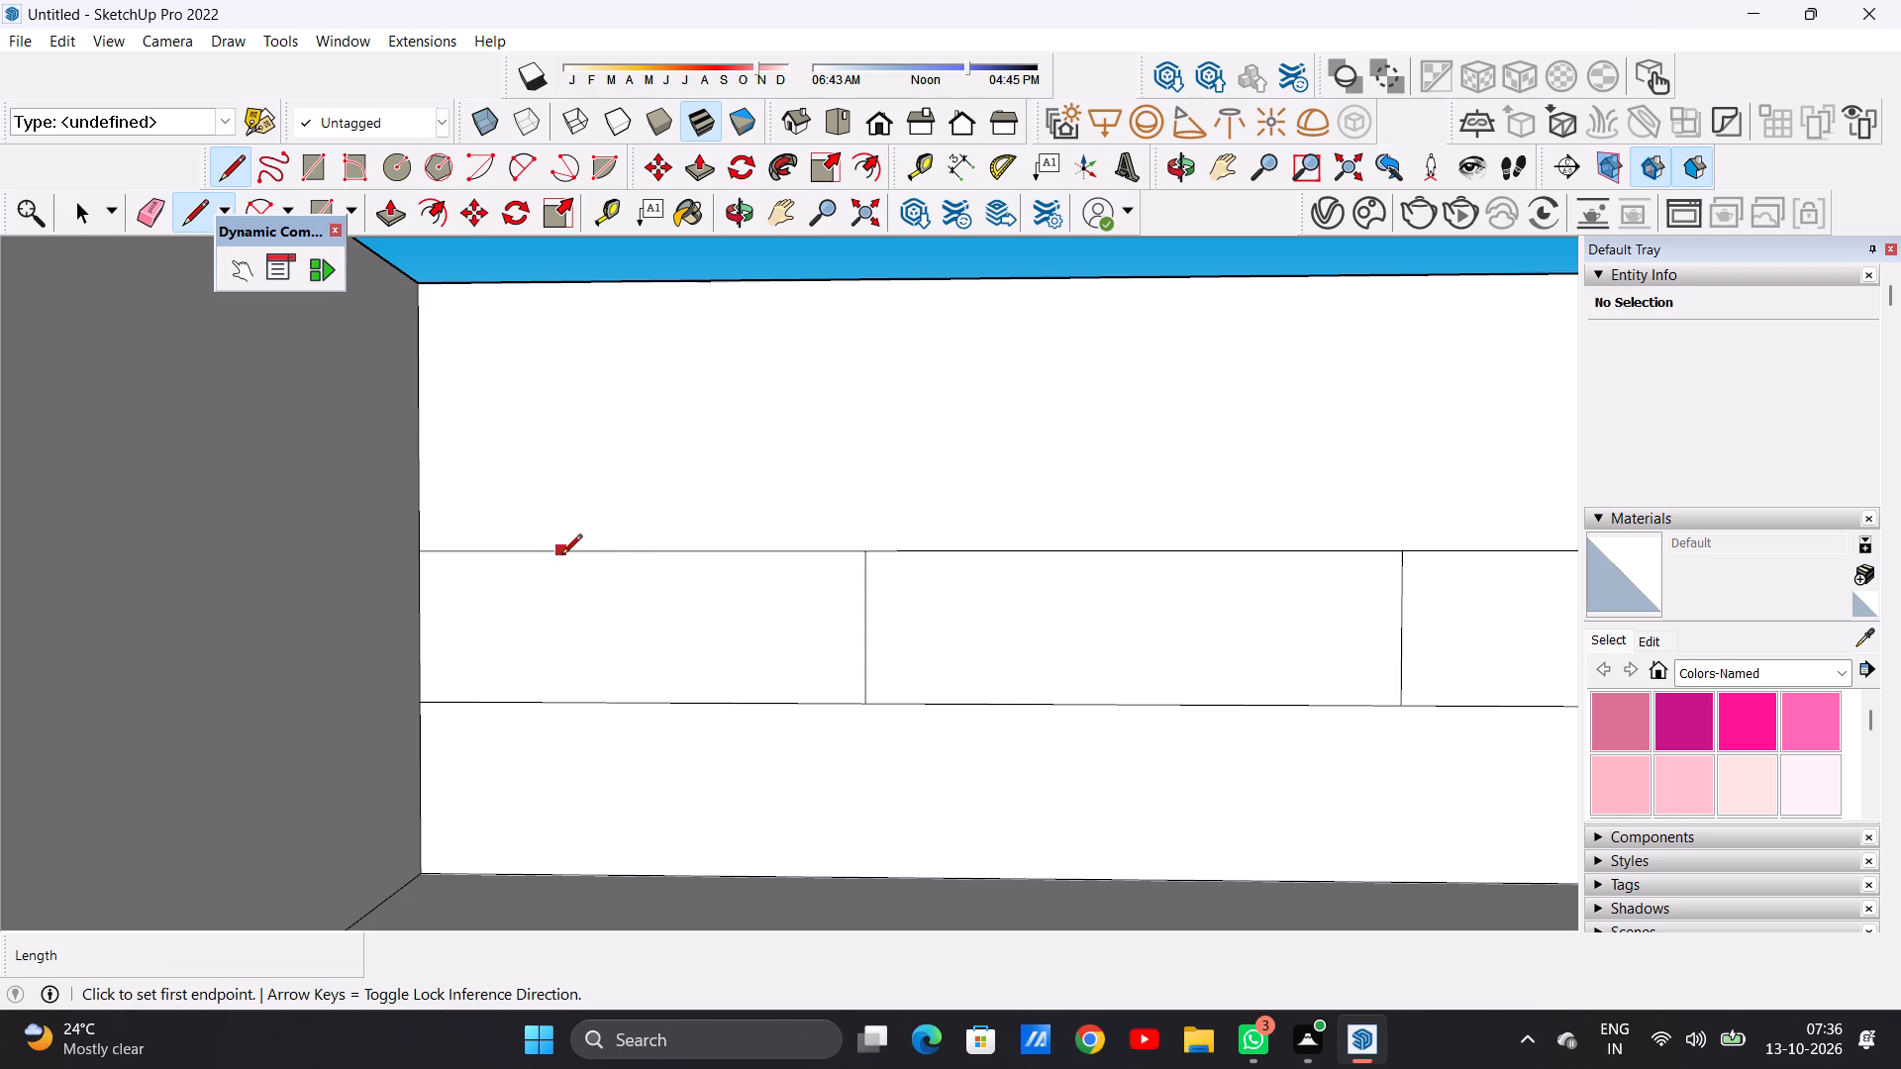
pyautogui.click(572, 556)
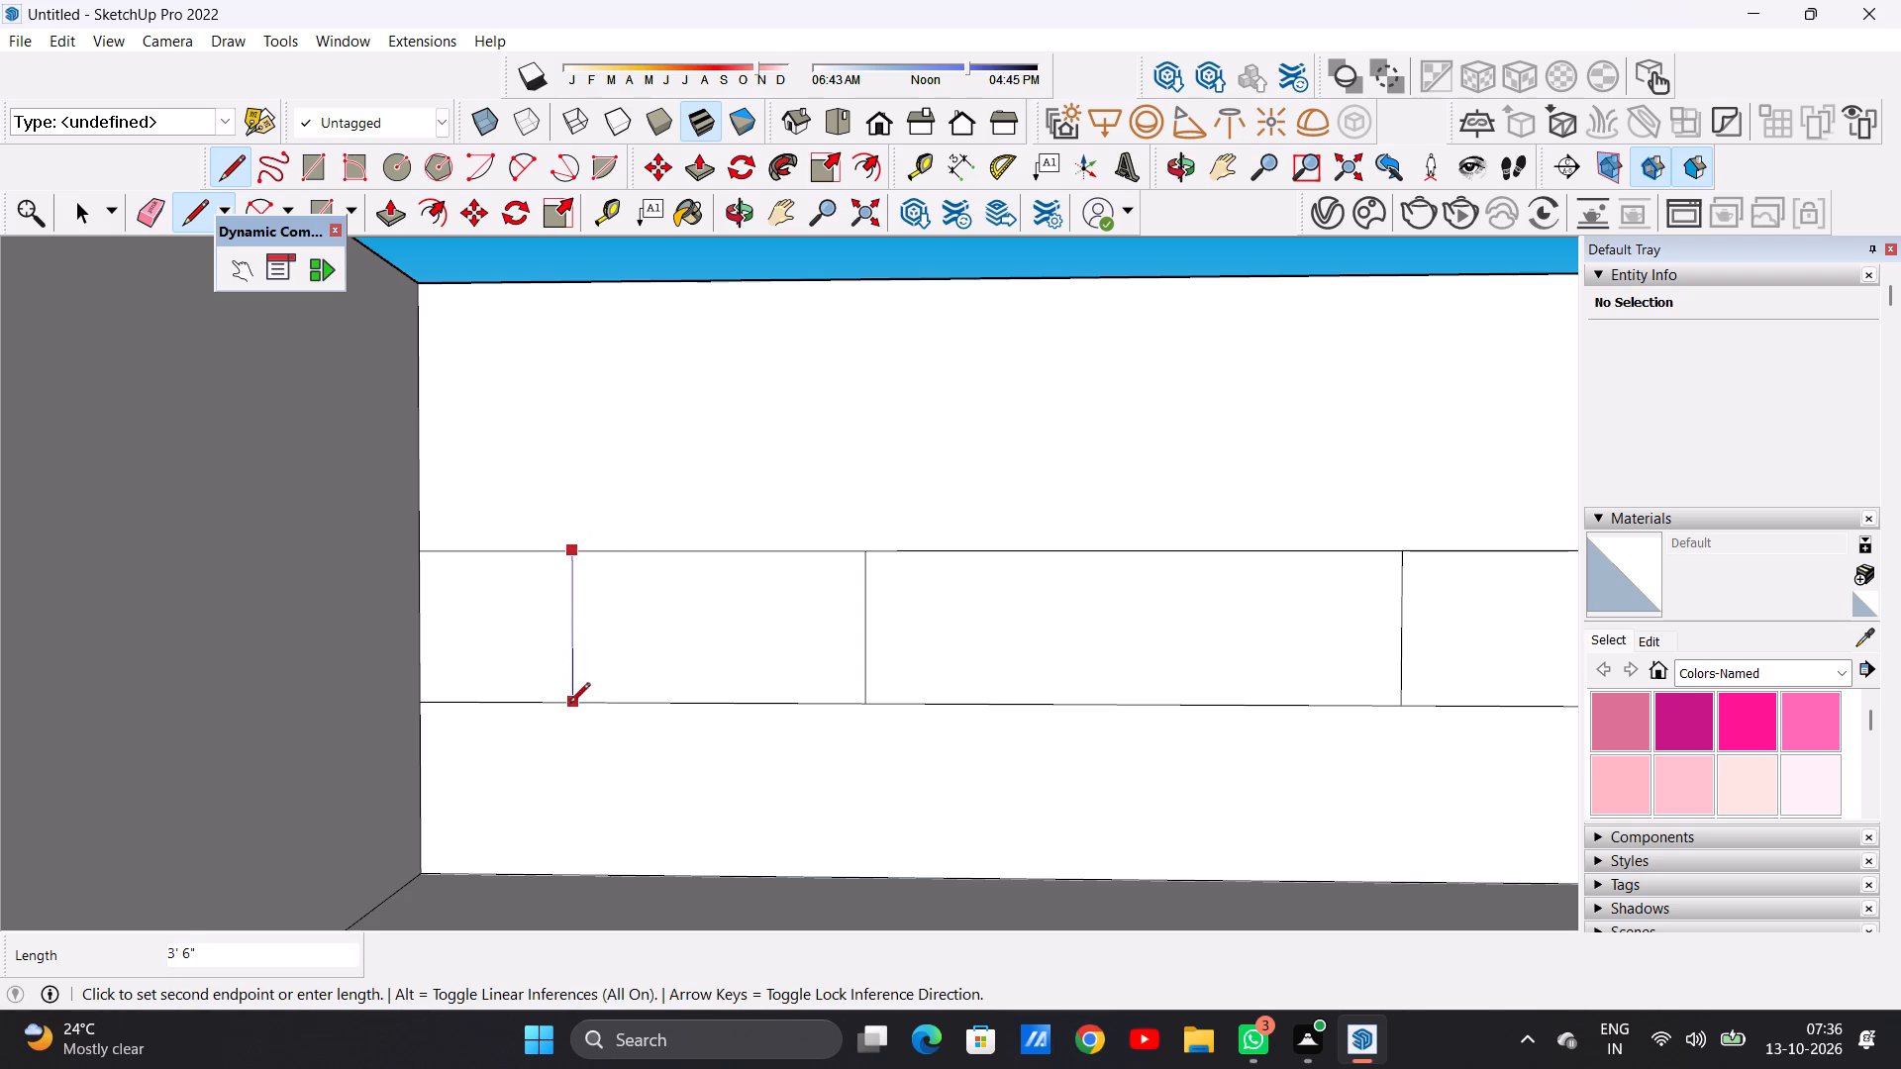
pyautogui.click(577, 700)
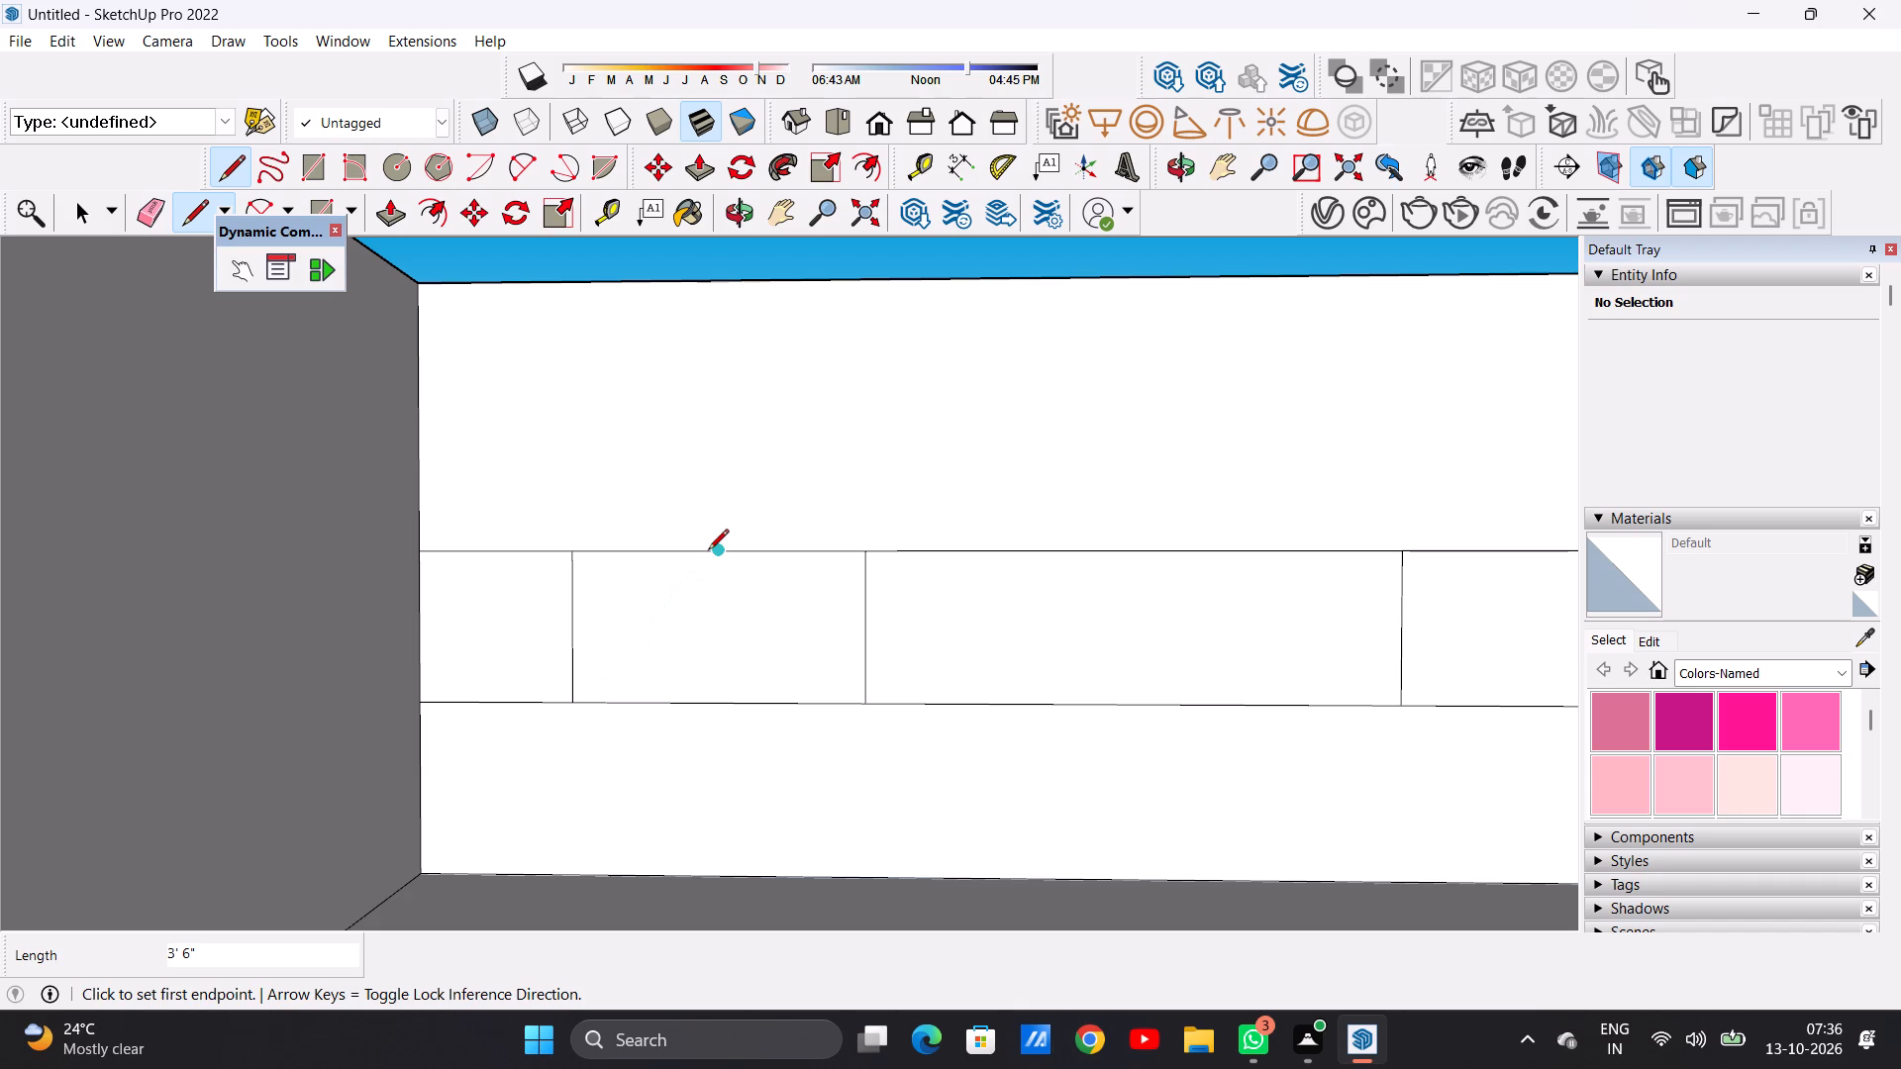
pyautogui.click(722, 553)
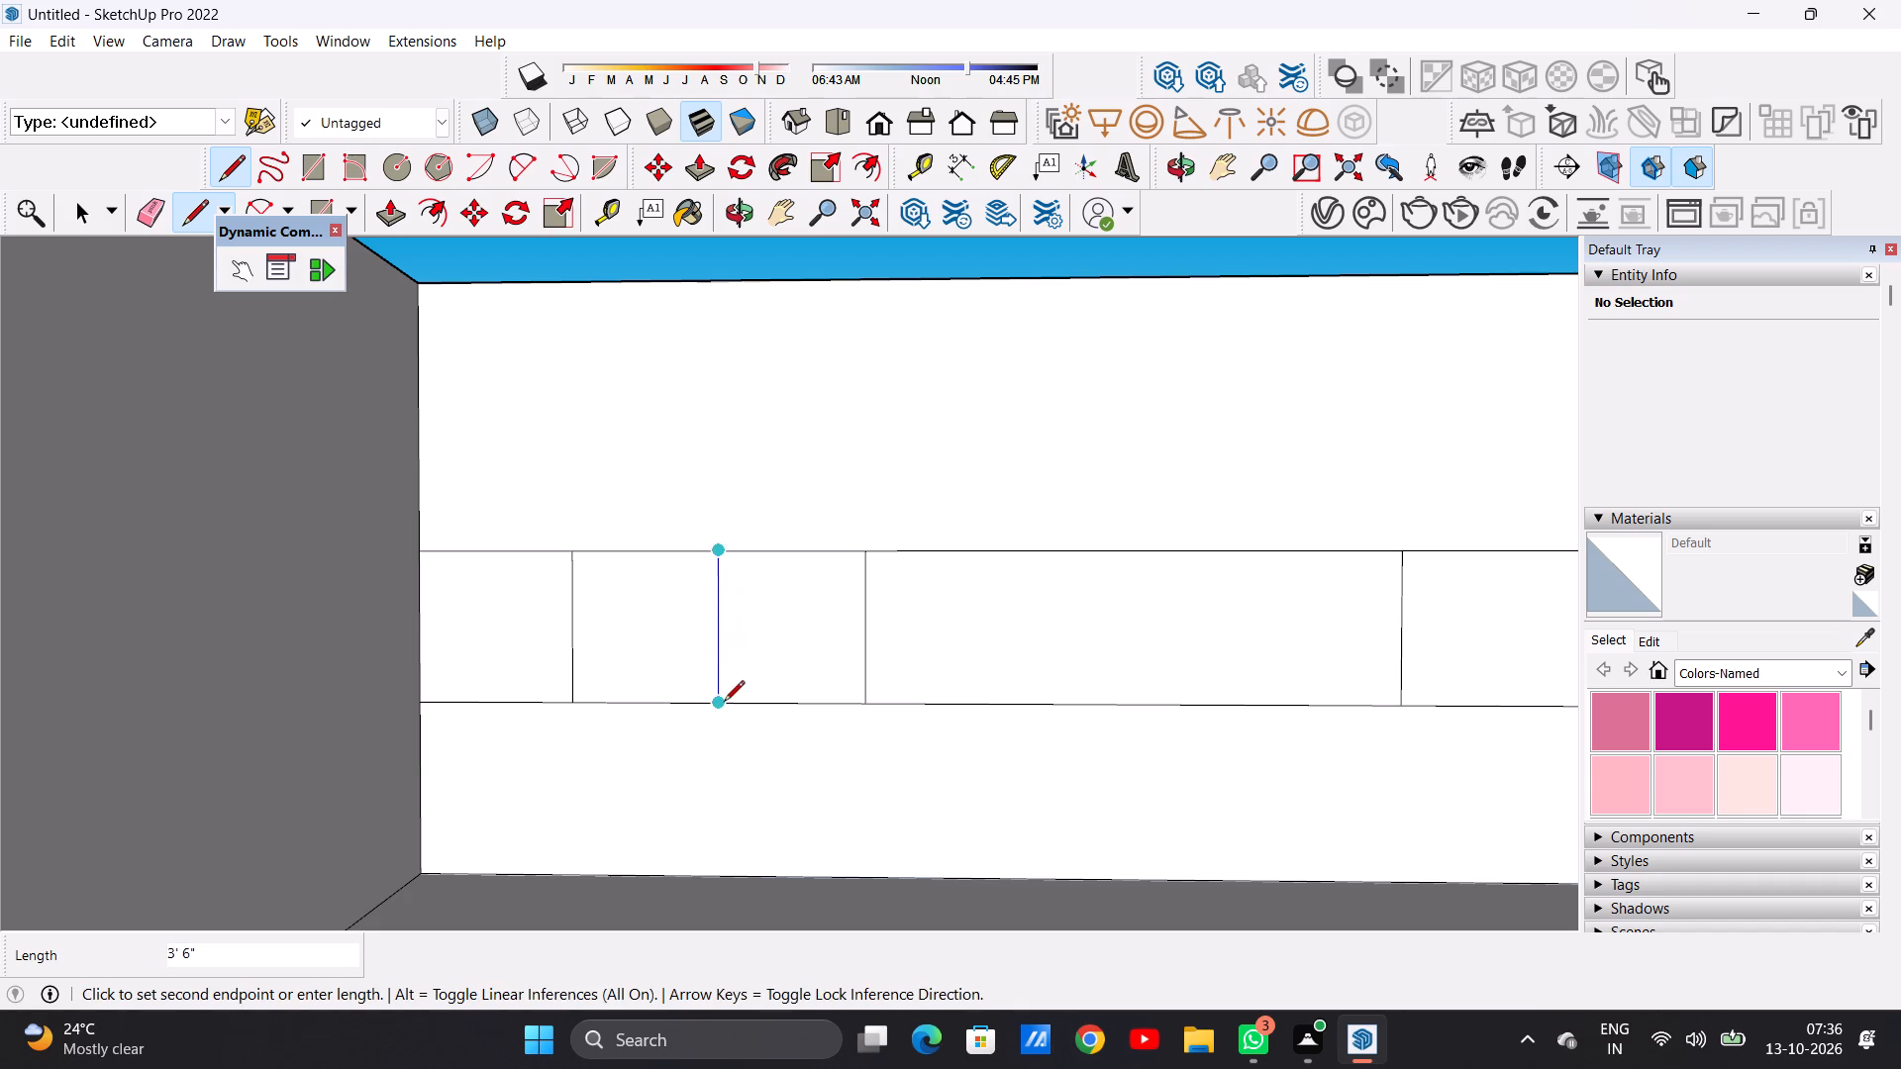
pyautogui.click(724, 703)
# Split the band section at the wall's open end into three panels with two vertical 3' 6" lines.
pyautogui.scroll(-6, 636, 675)
pyautogui.scroll(-2, 508, 659)
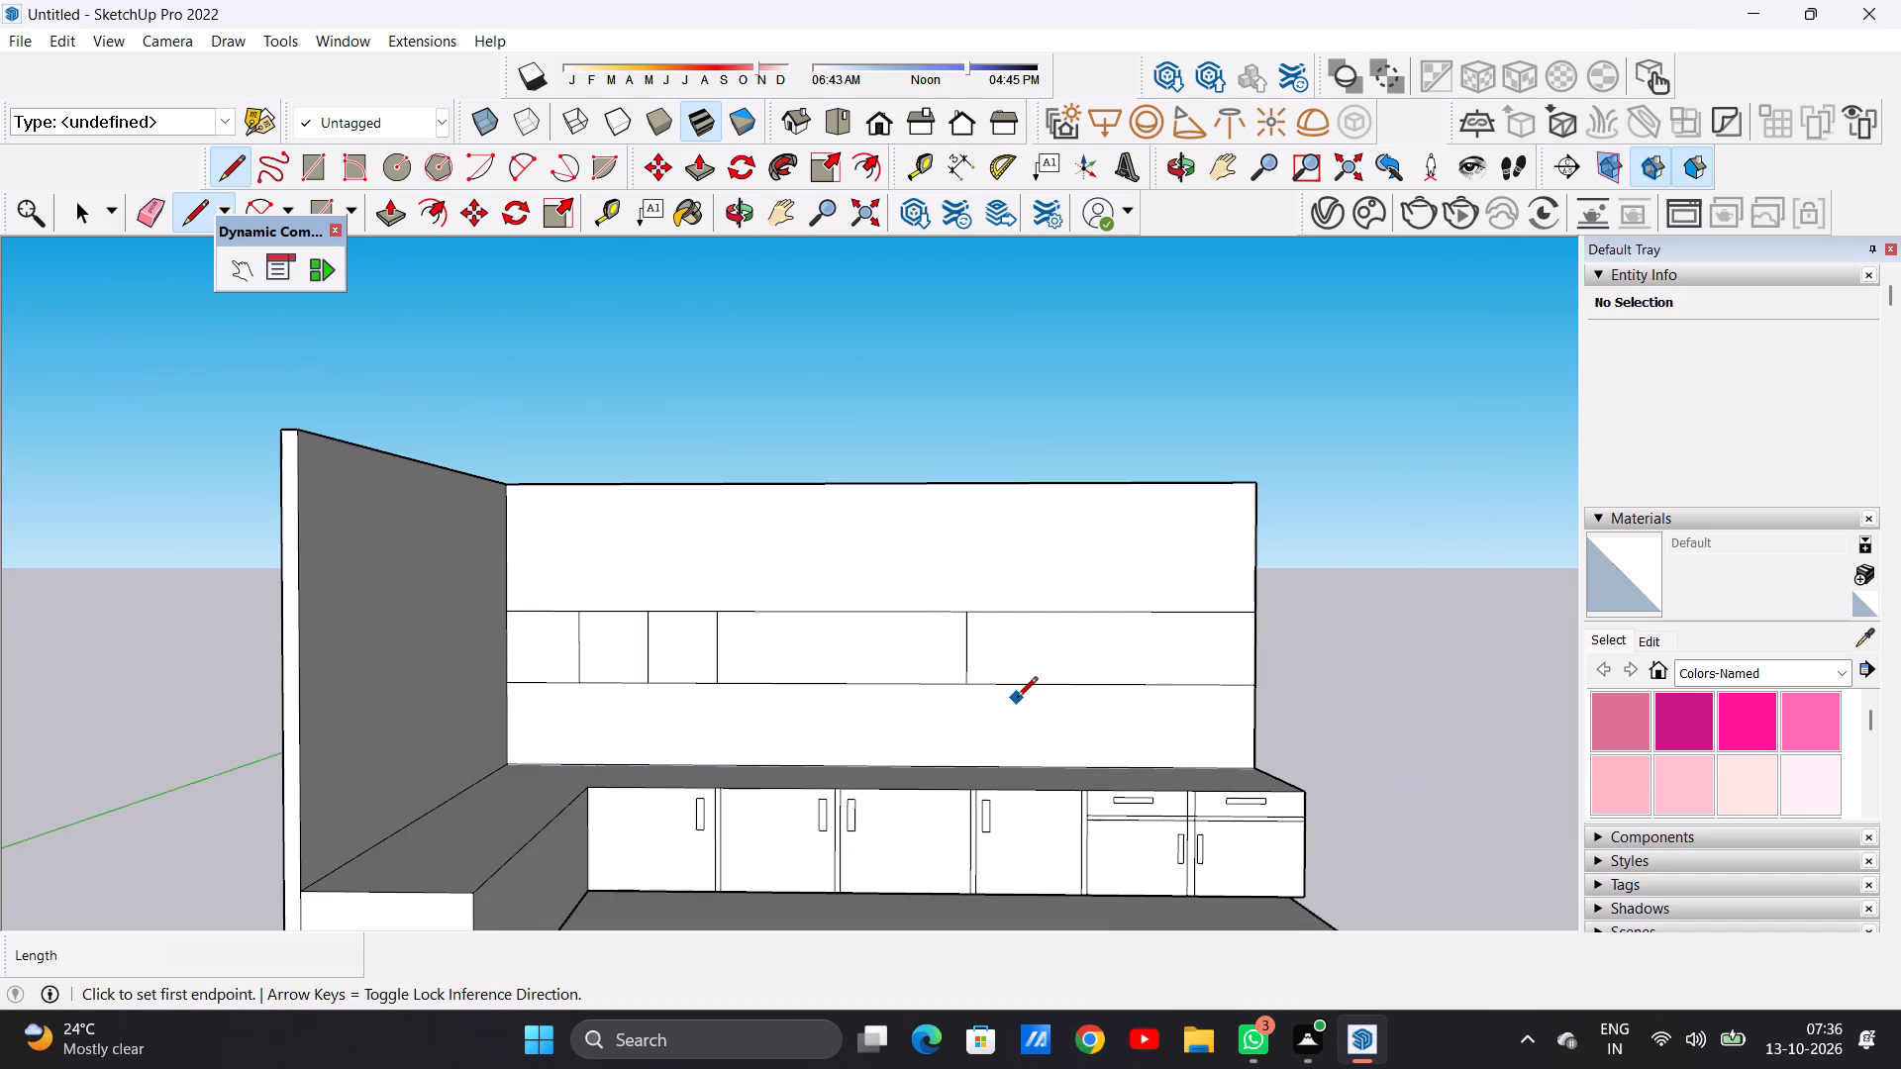
pyautogui.scroll(5, 1017, 699)
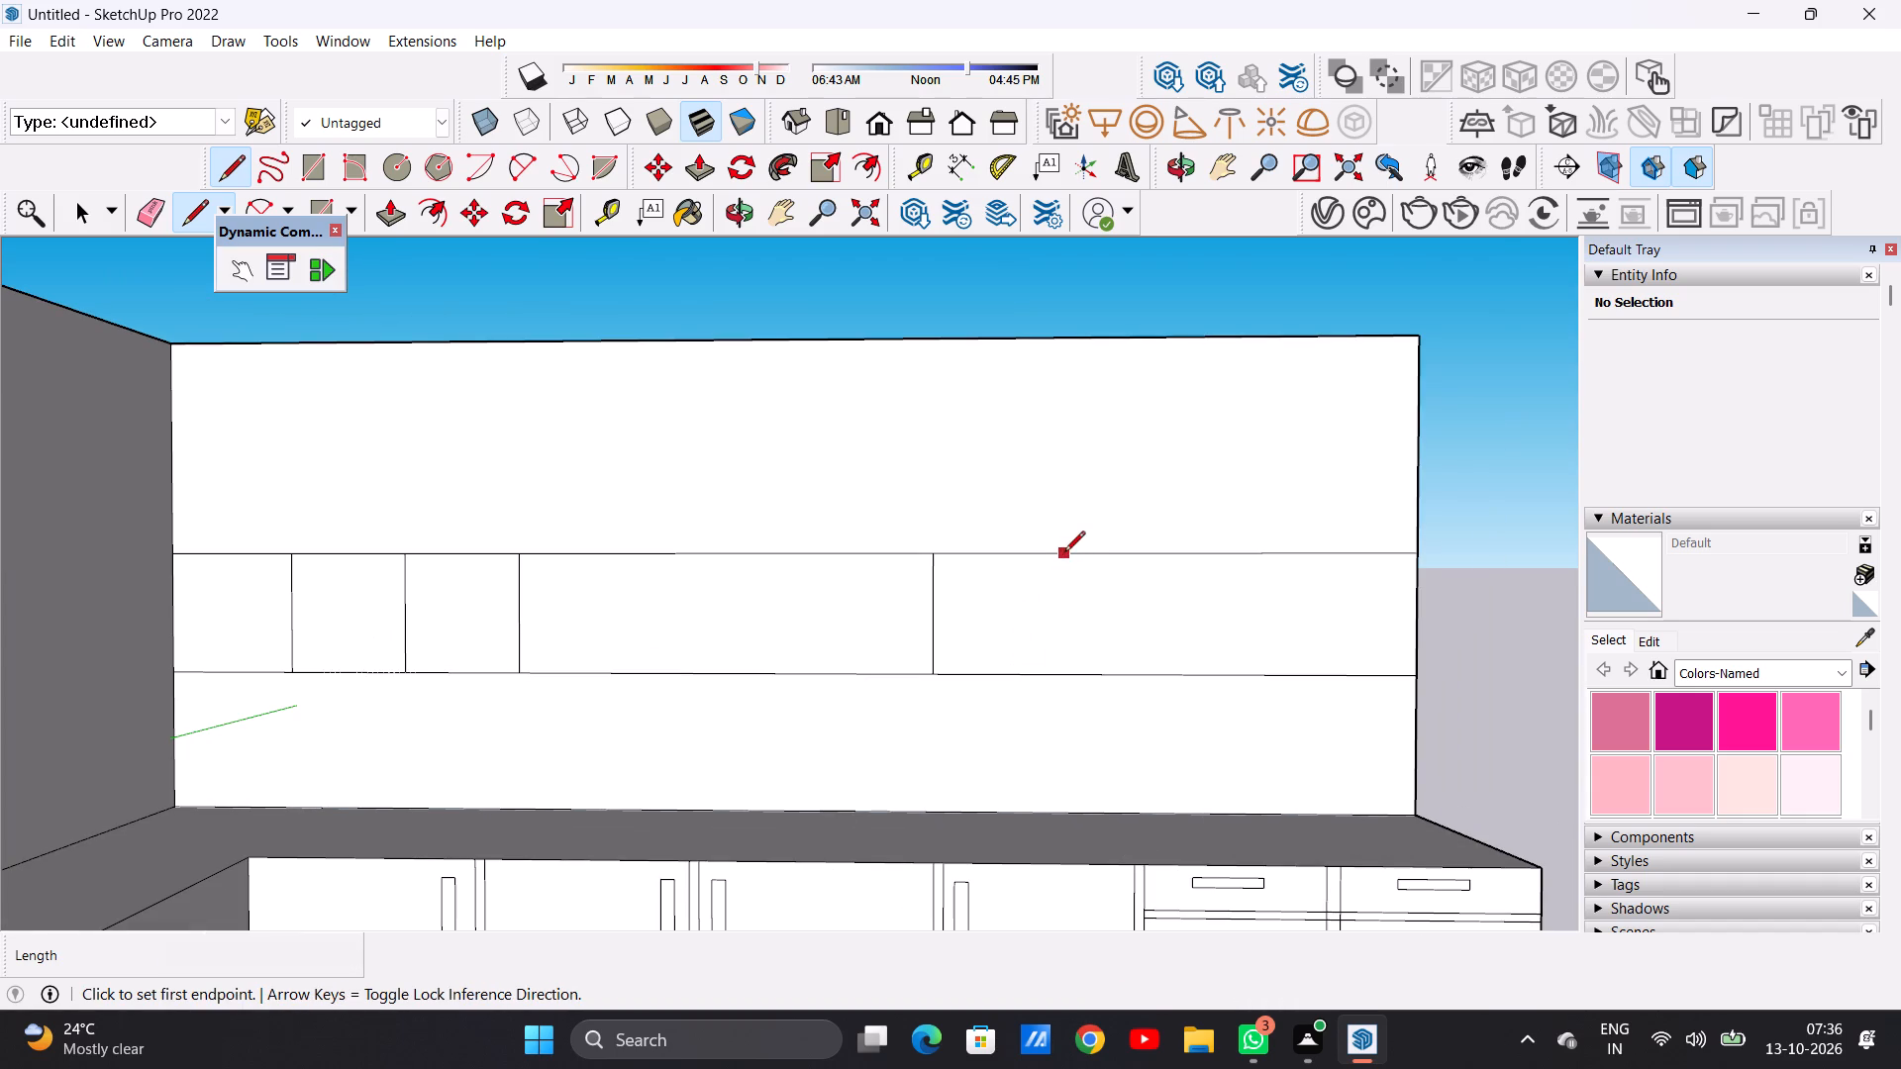
pyautogui.click(1075, 555)
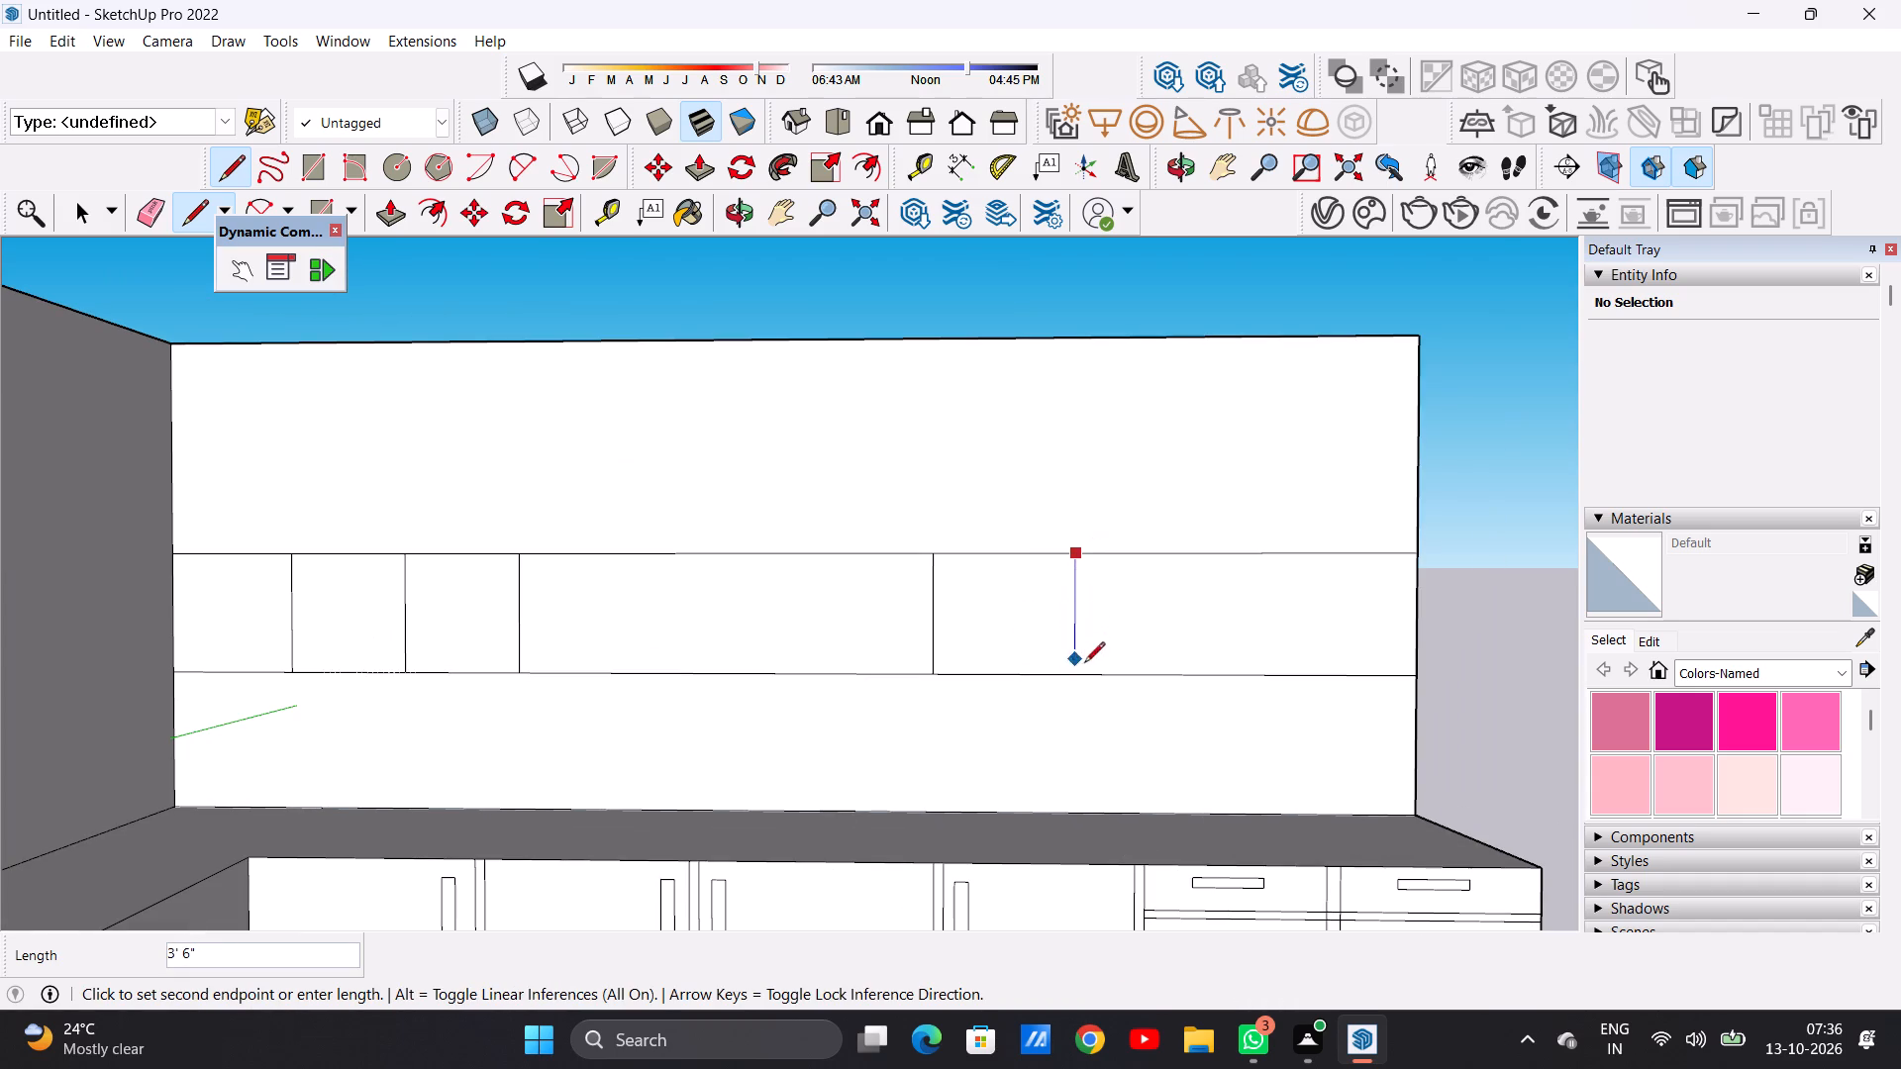
pyautogui.click(1079, 680)
pyautogui.click(1244, 553)
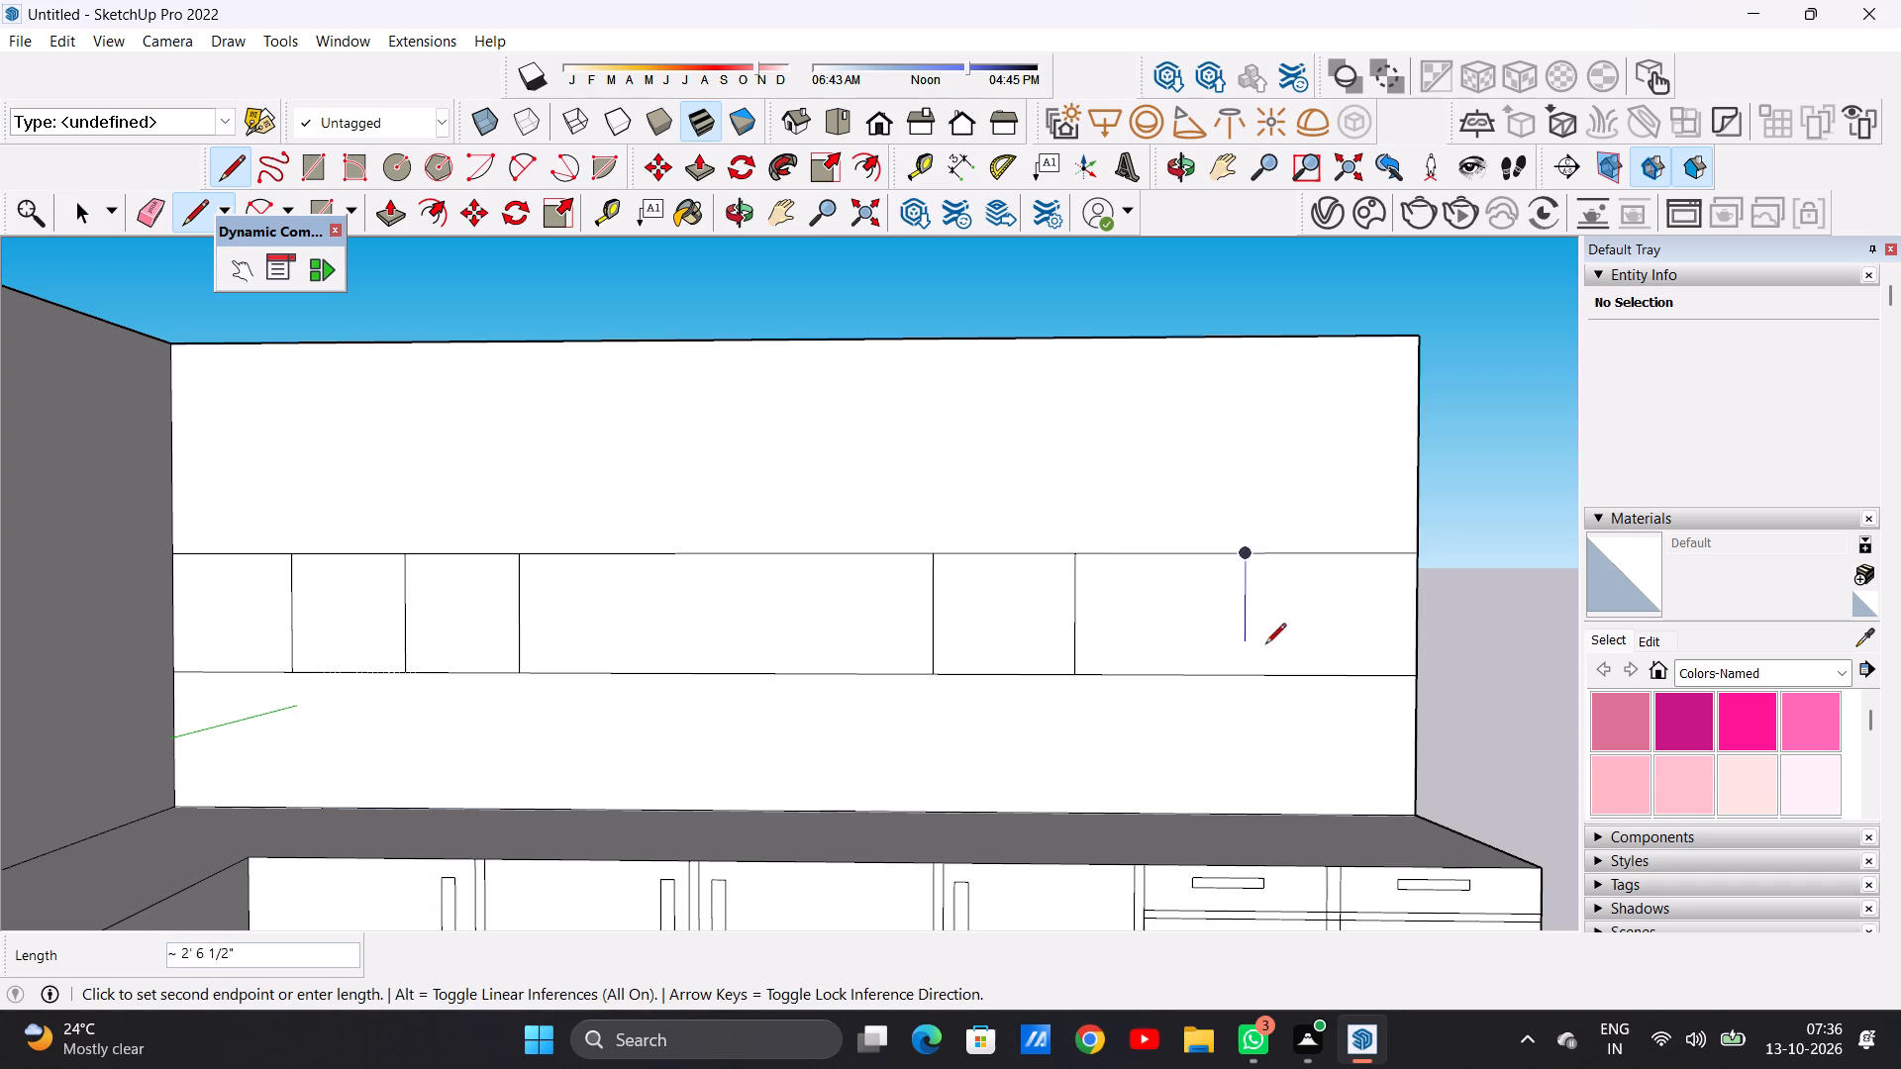
pyautogui.click(1249, 675)
pyautogui.press('space')
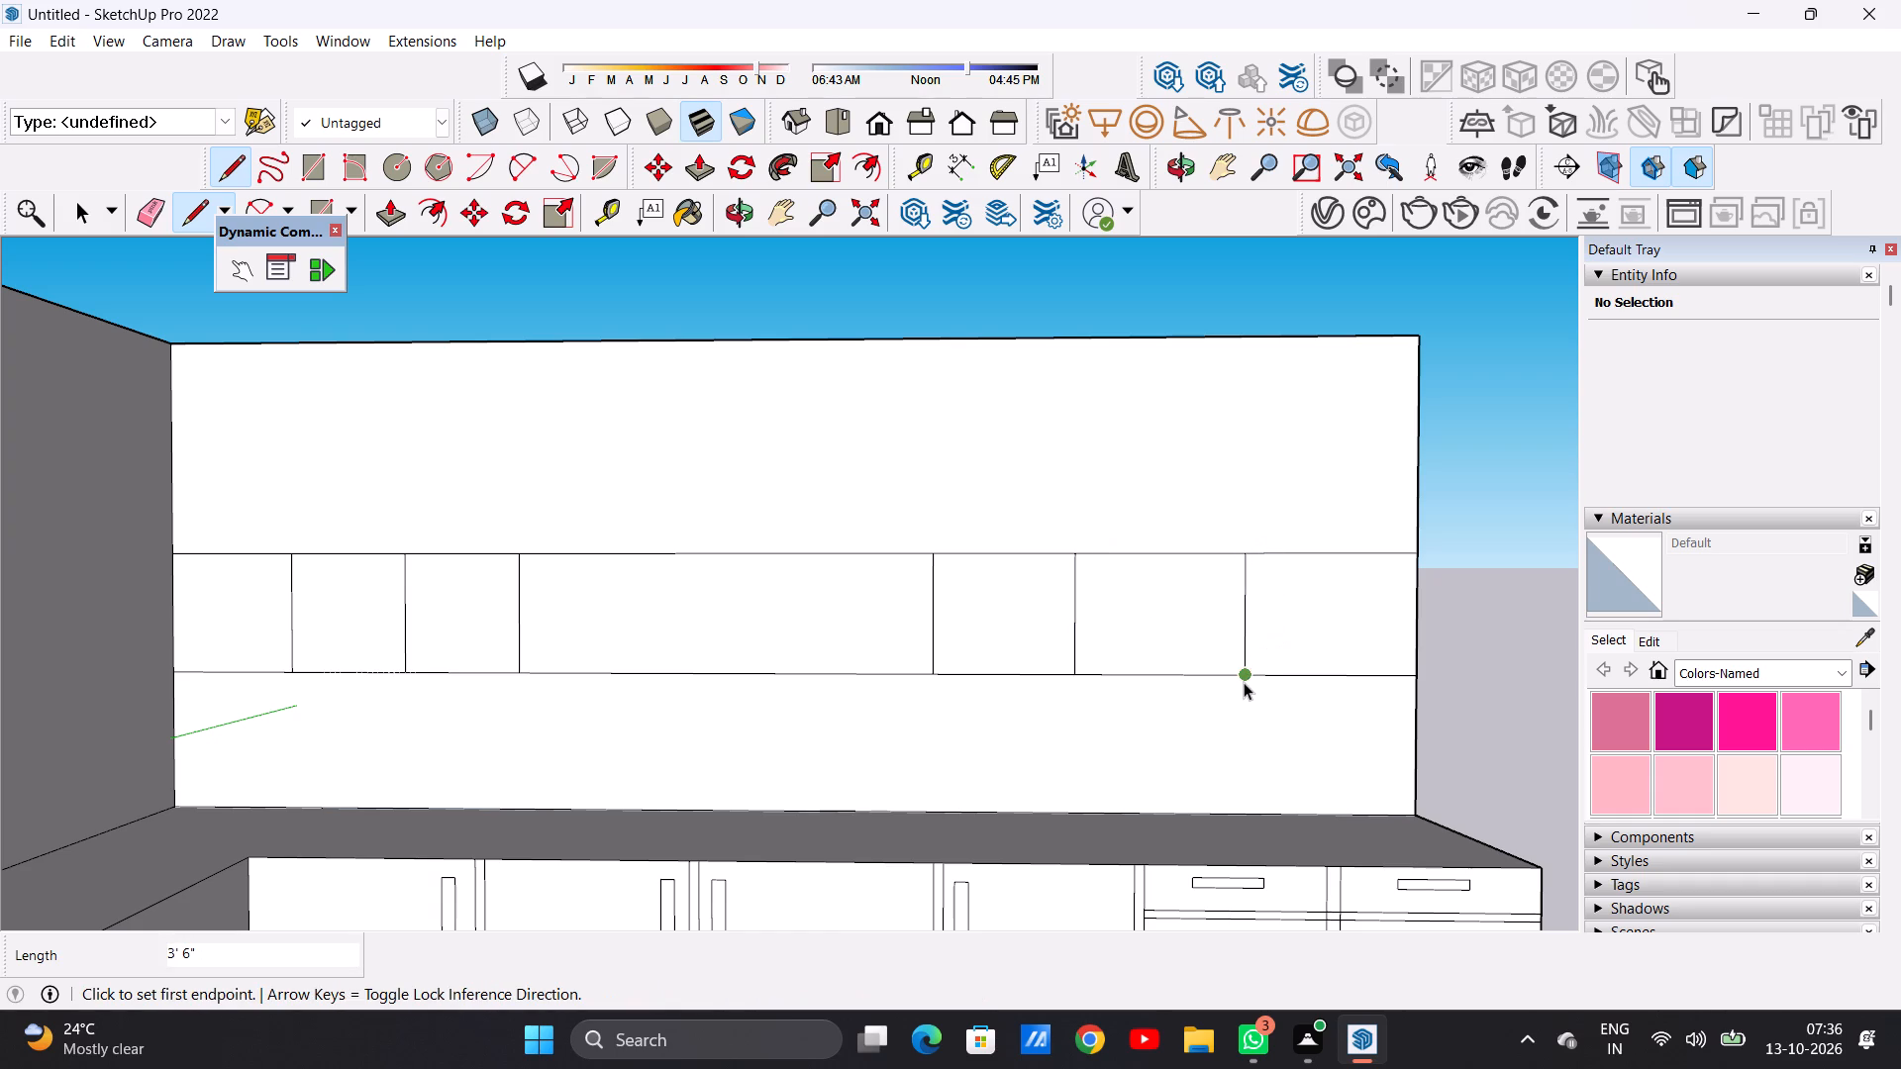
# Offset the outlines of the three band panels nearest the side wall inward by about 5 5/8".
pyautogui.scroll(-5, 775, 602)
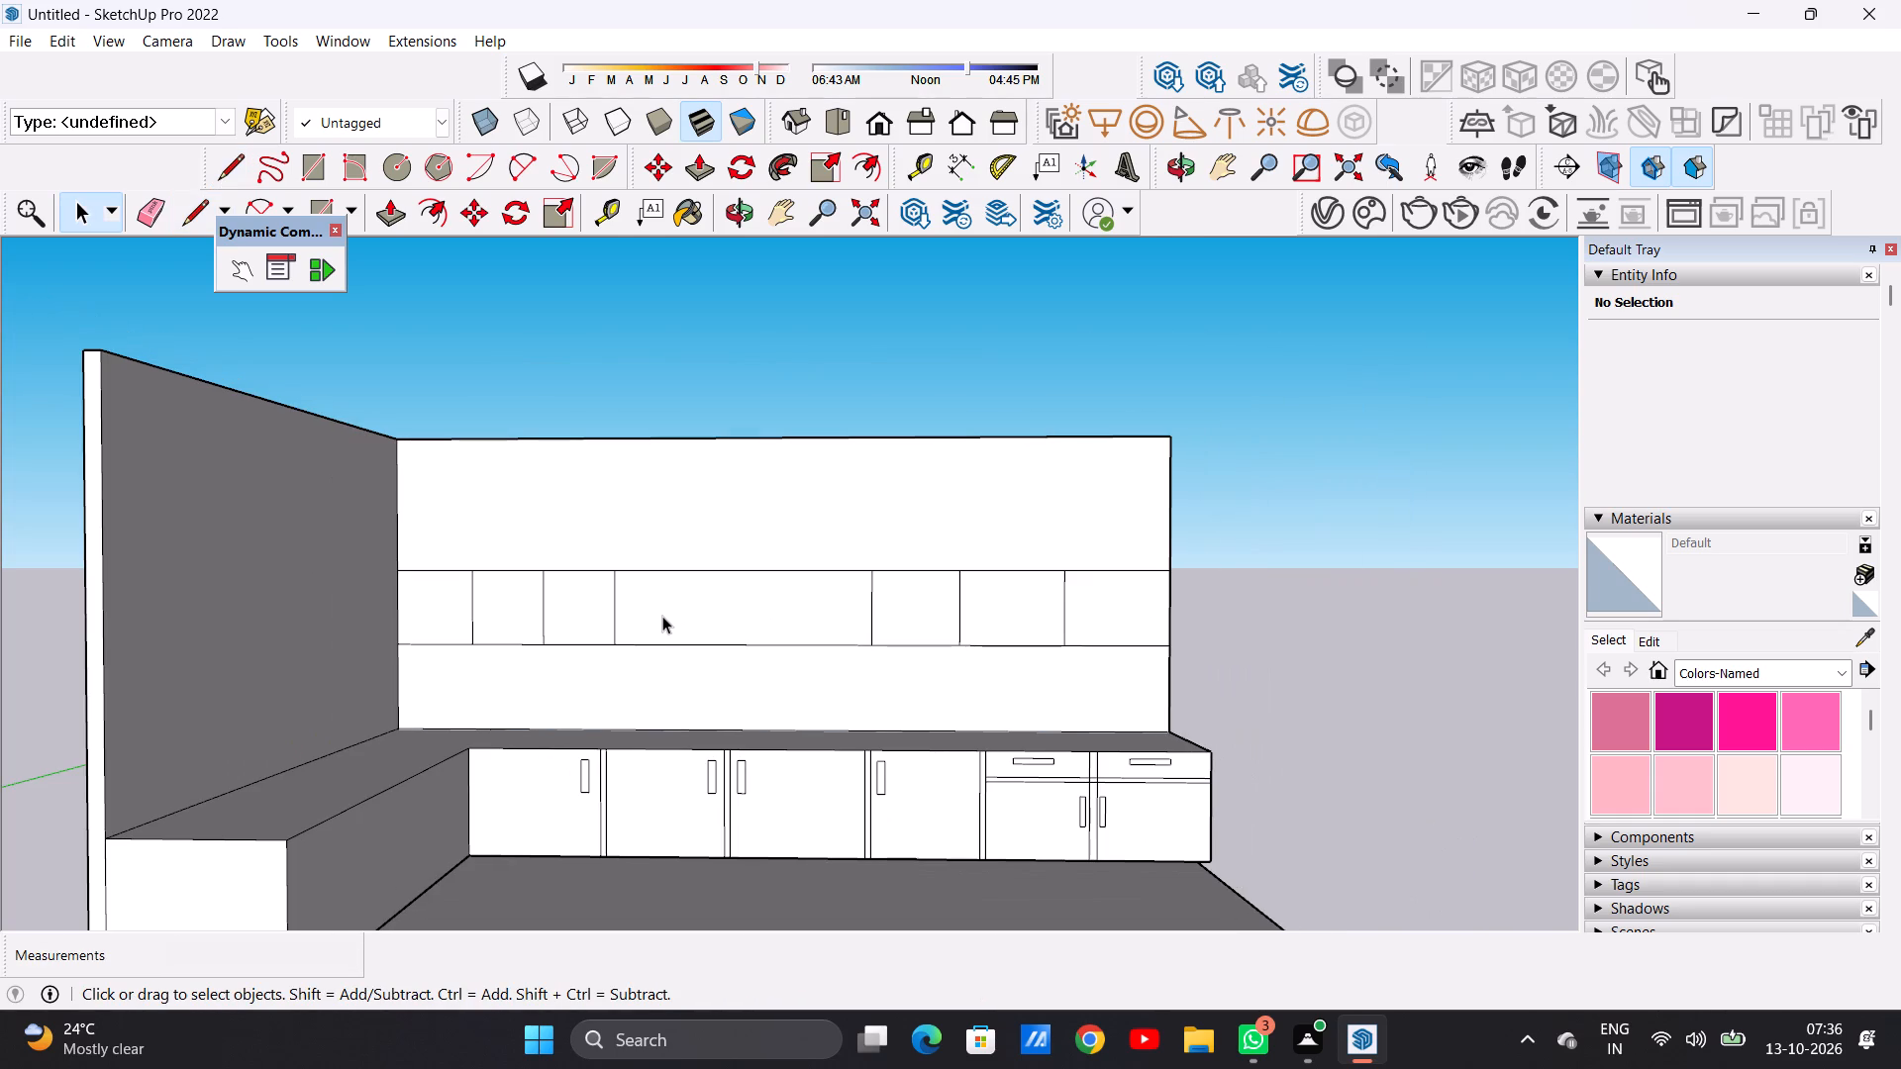
pyautogui.scroll(3, 569, 669)
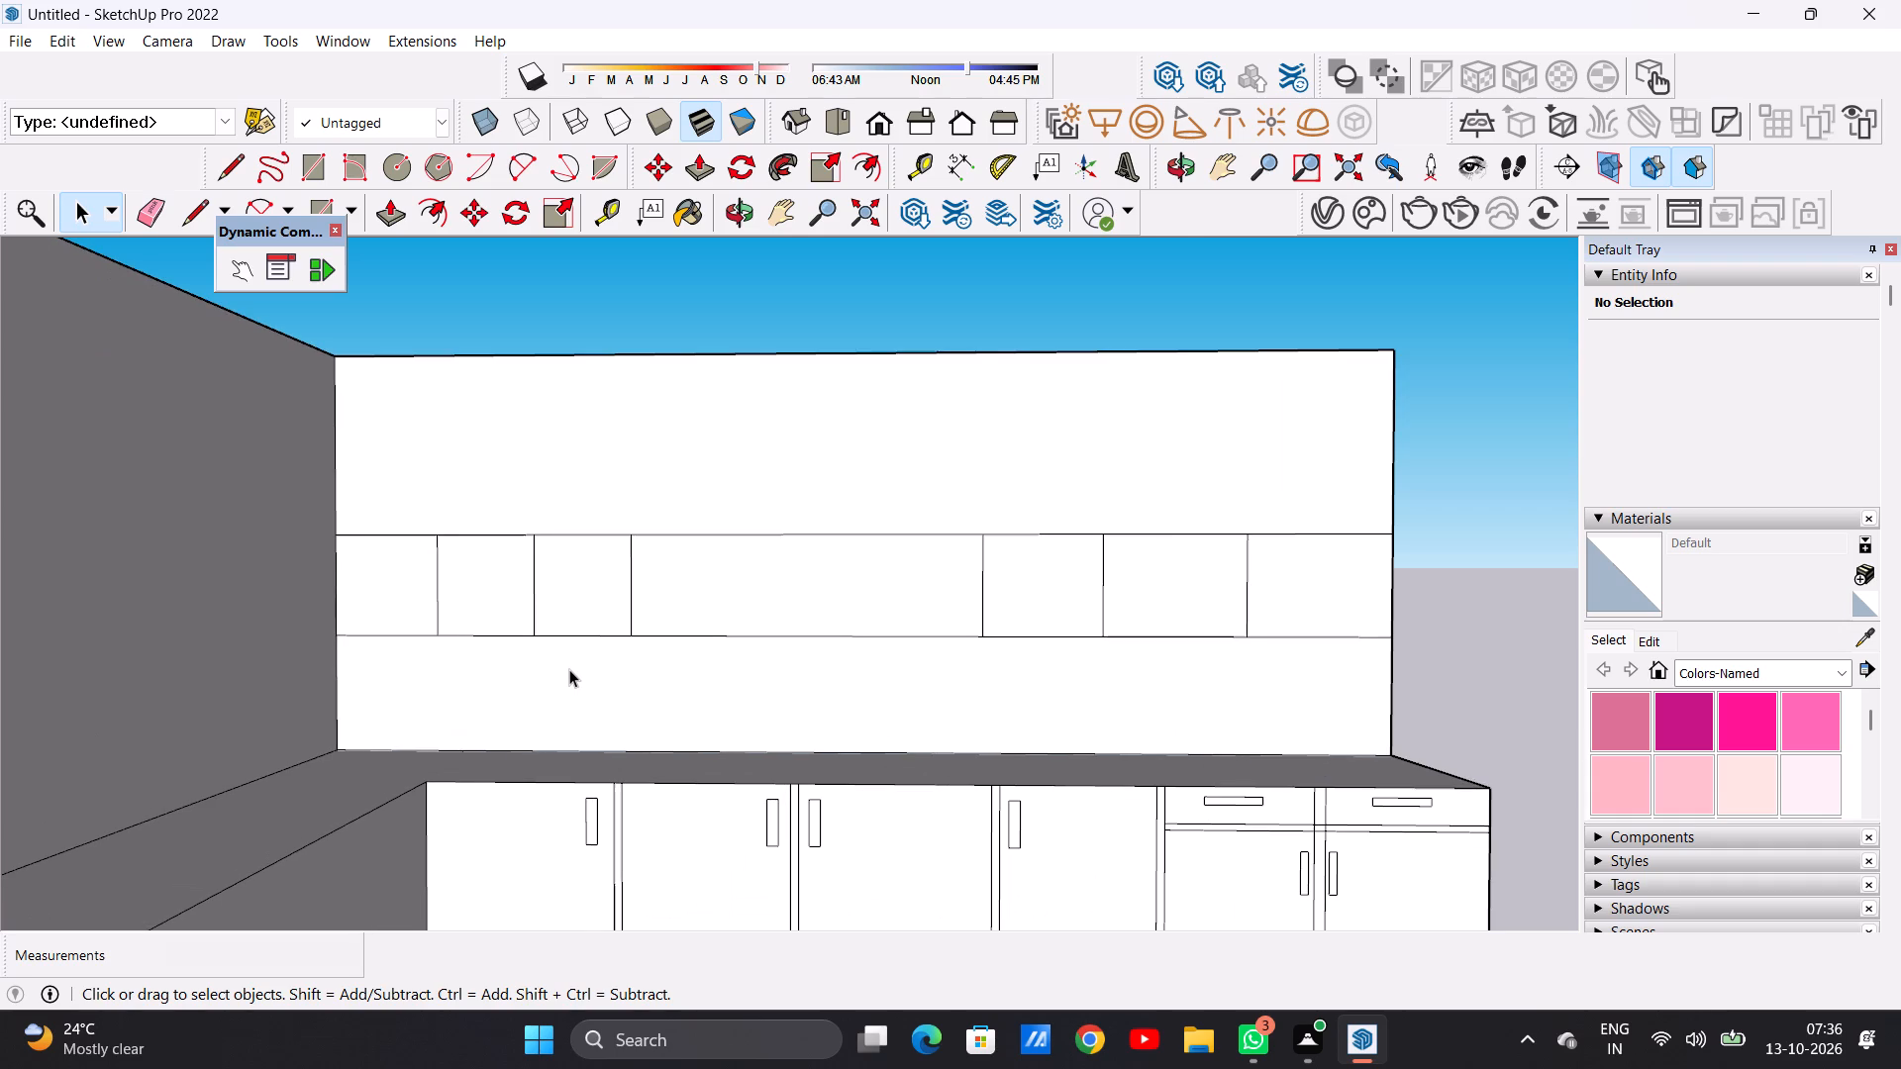
pyautogui.scroll(2, 422, 601)
pyautogui.scroll(-1, 422, 601)
pyautogui.write('OF')
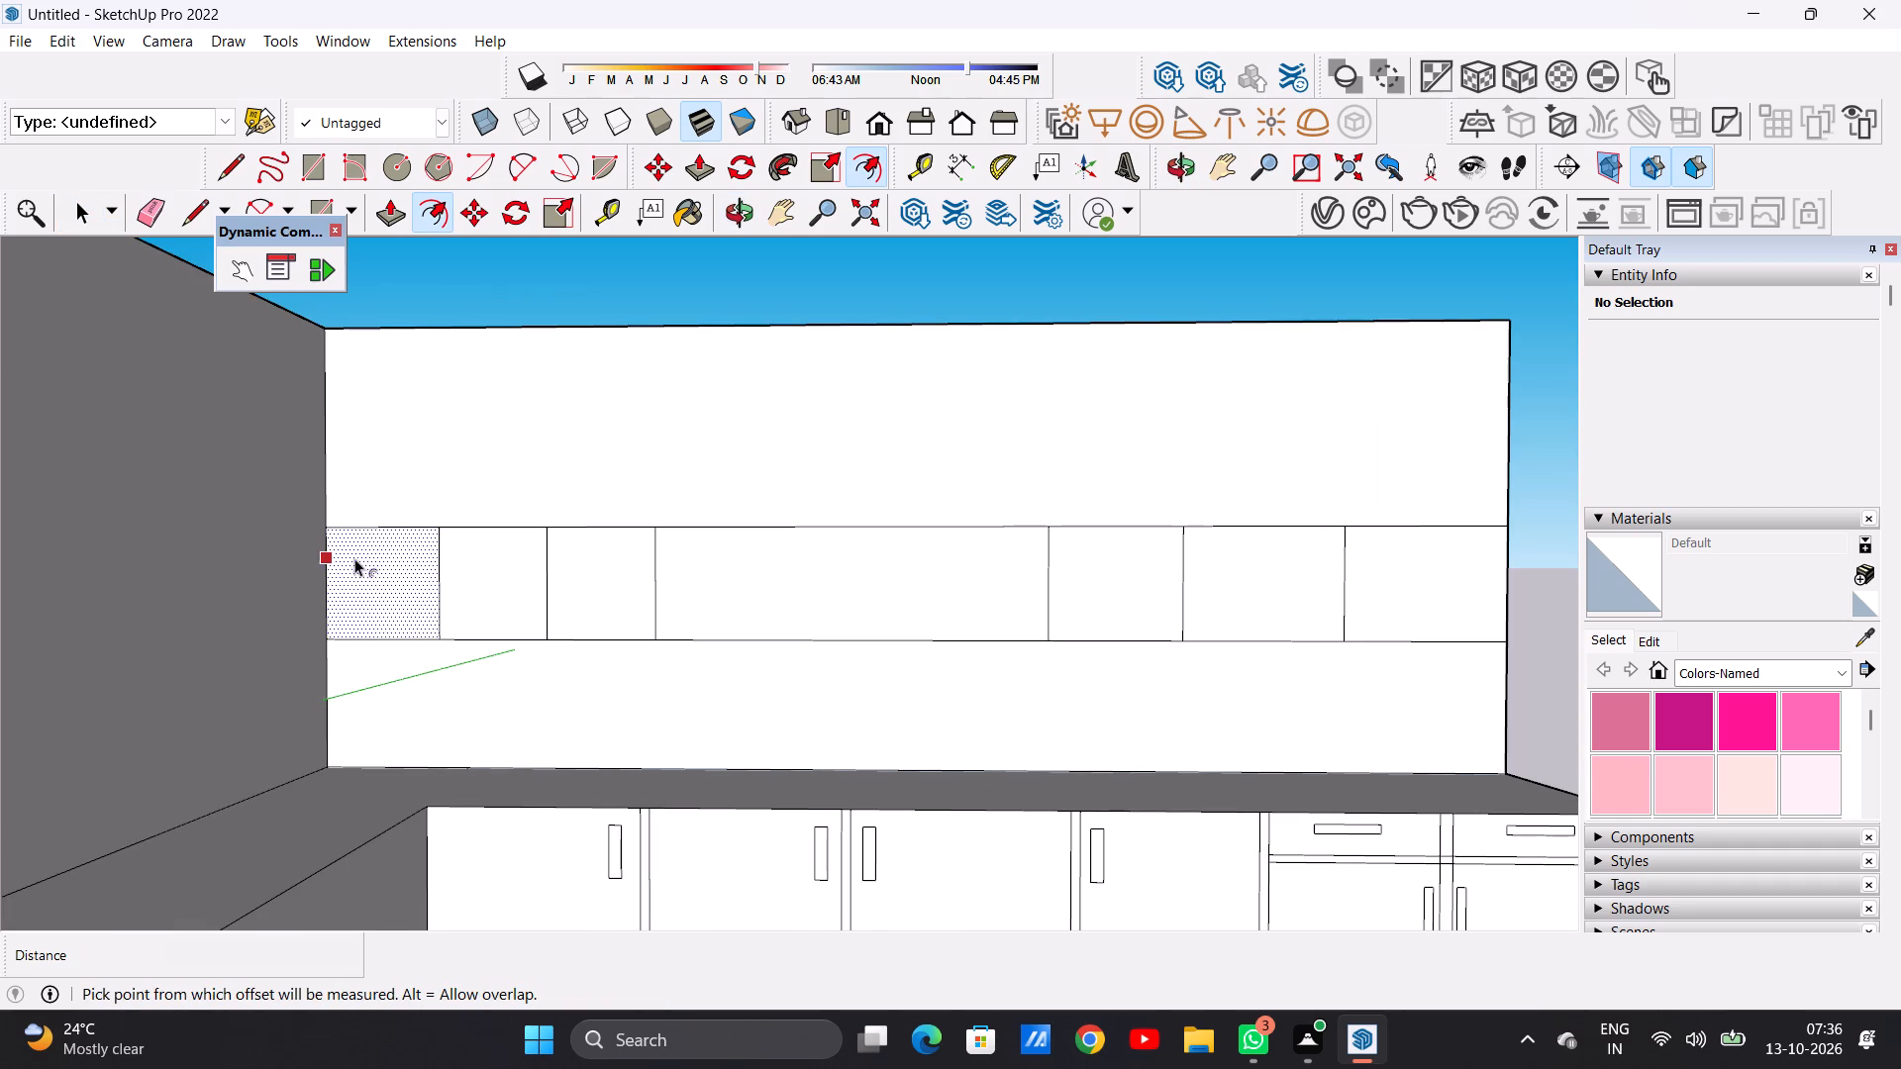
pyautogui.click(356, 538)
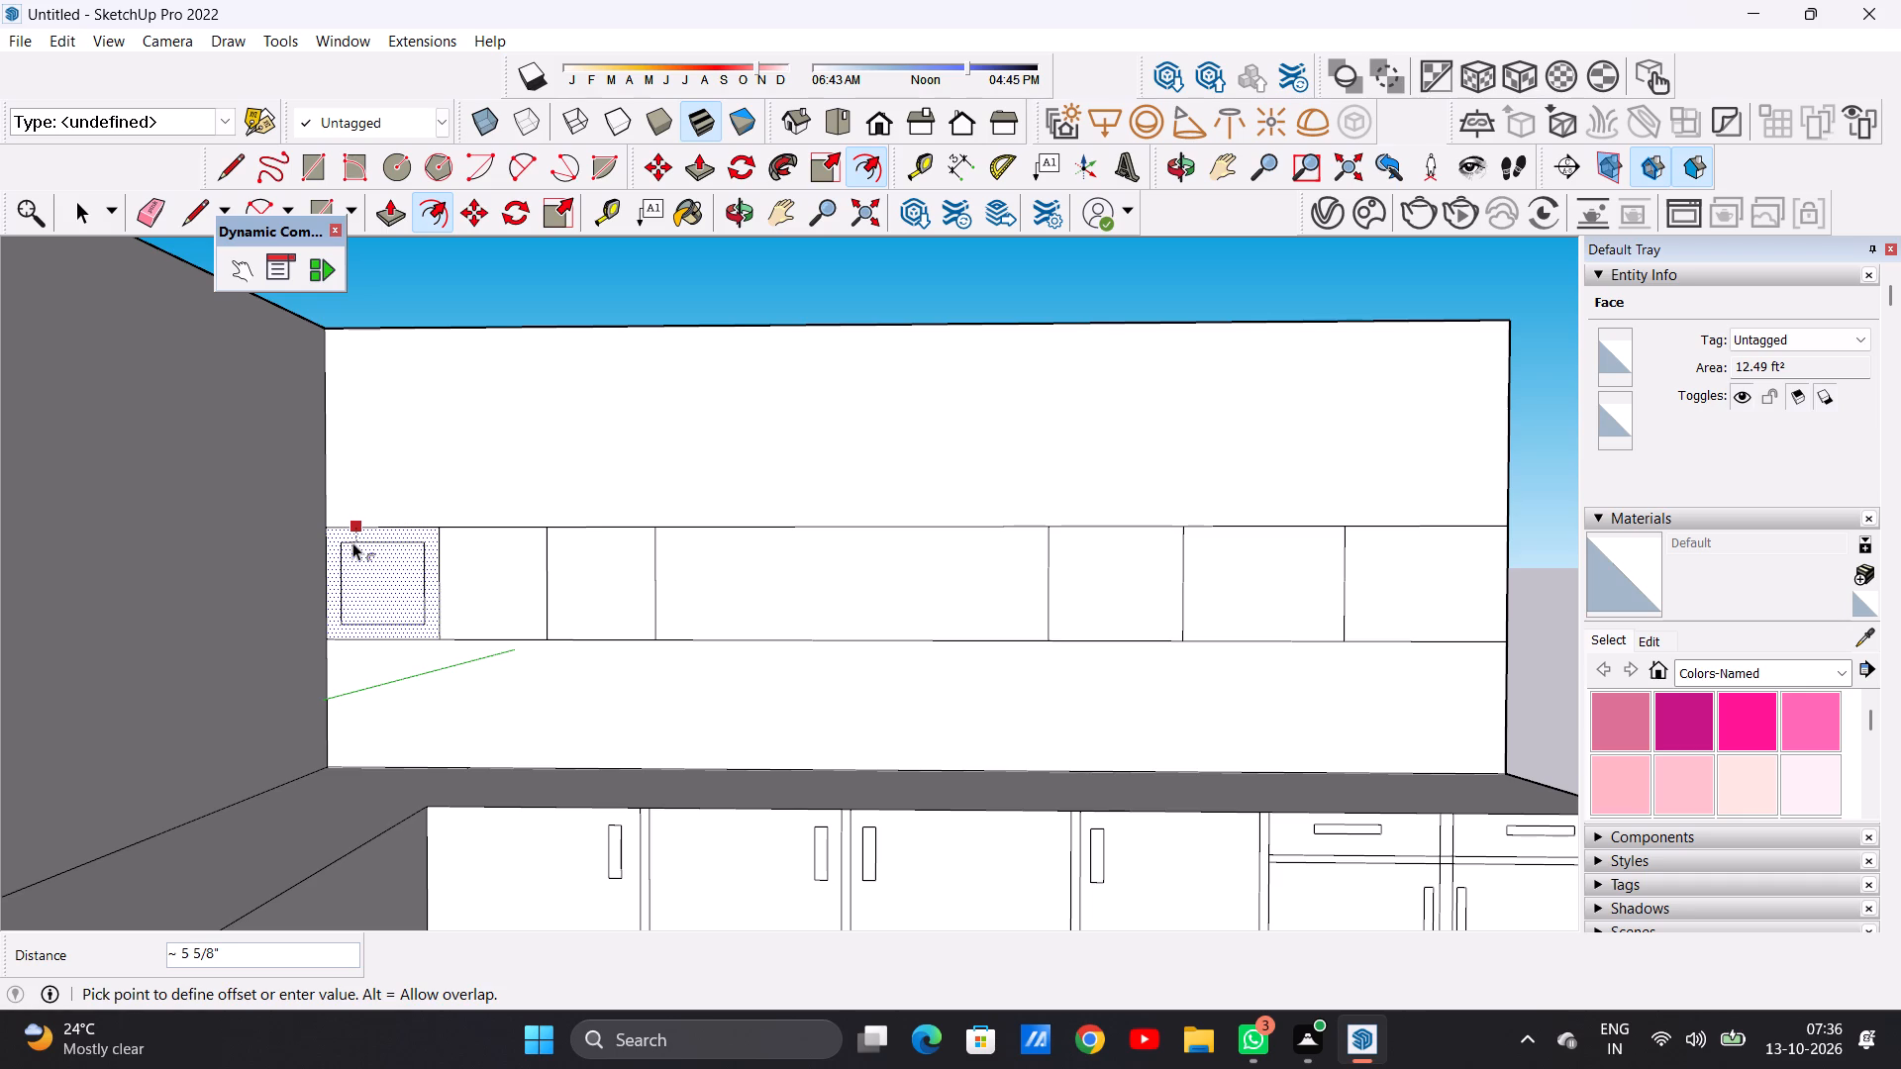
pyautogui.click(352, 542)
pyautogui.doubleClick(481, 571)
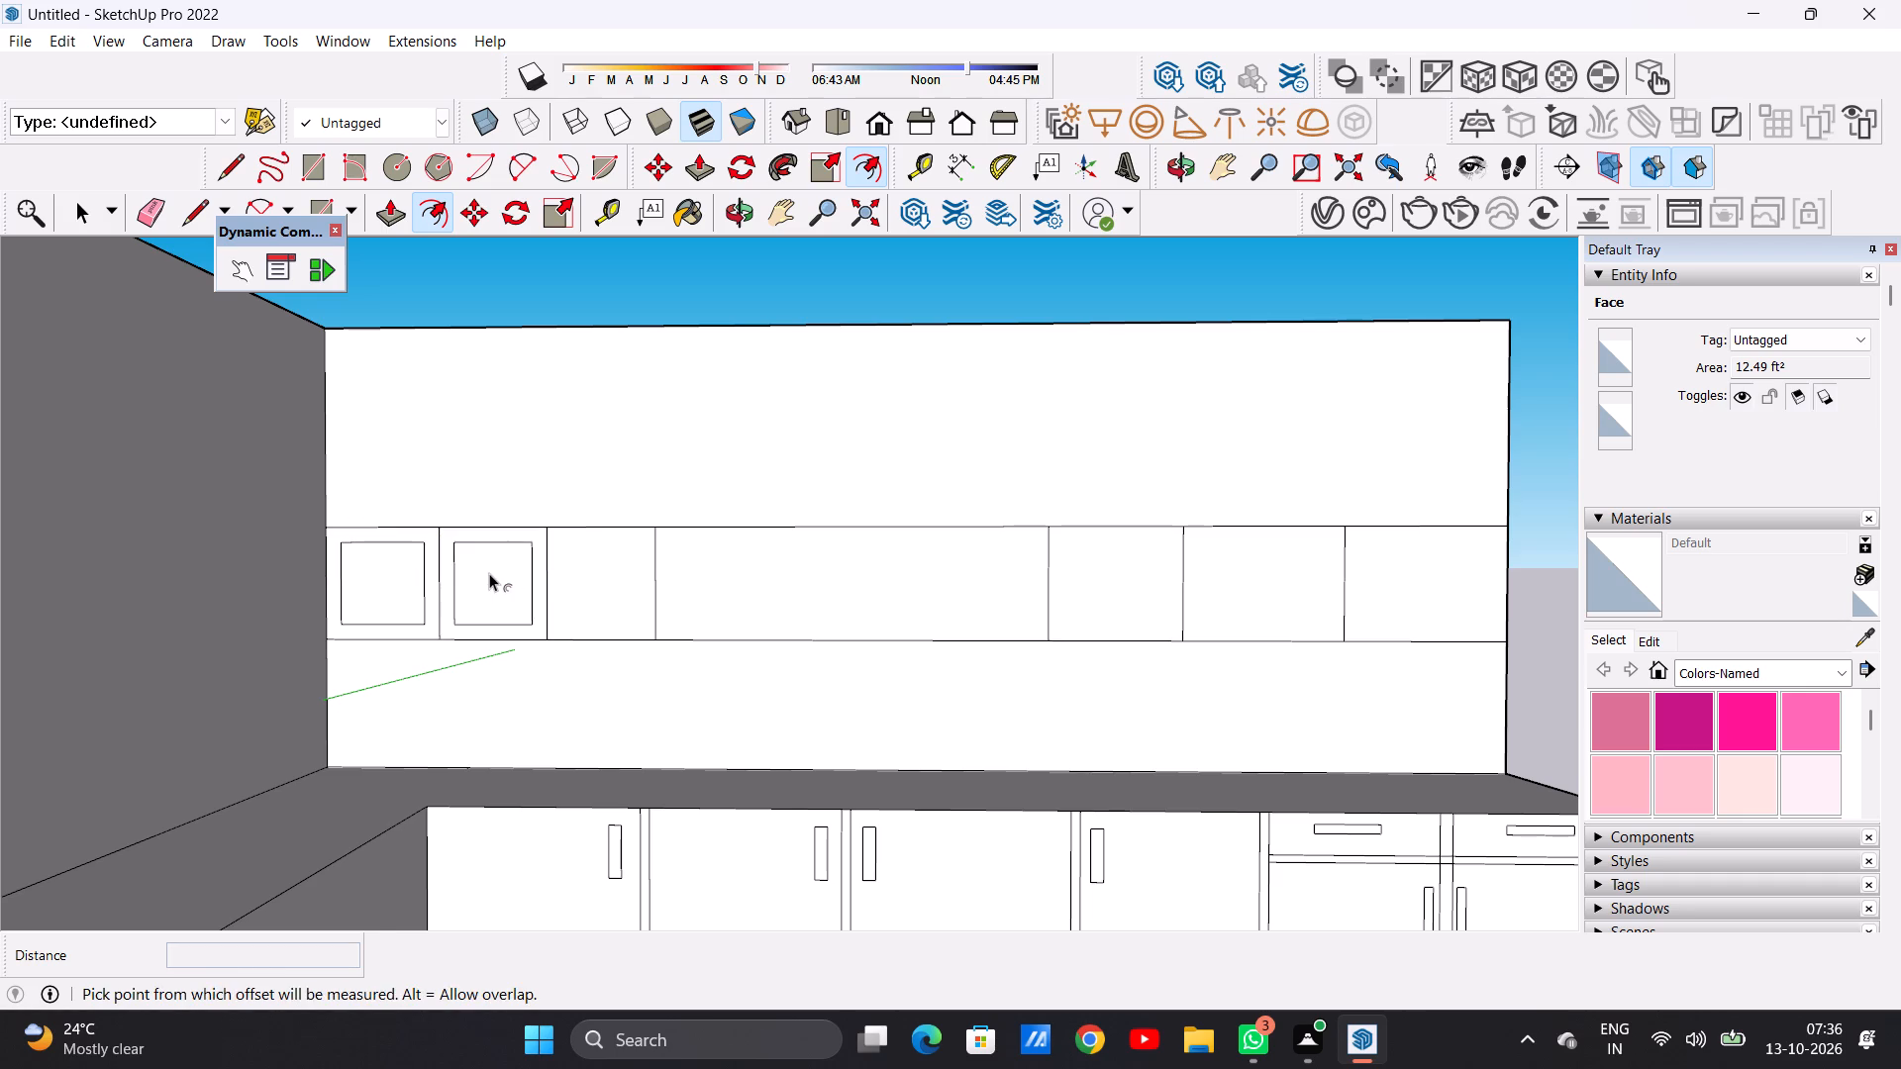
pyautogui.doubleClick(572, 580)
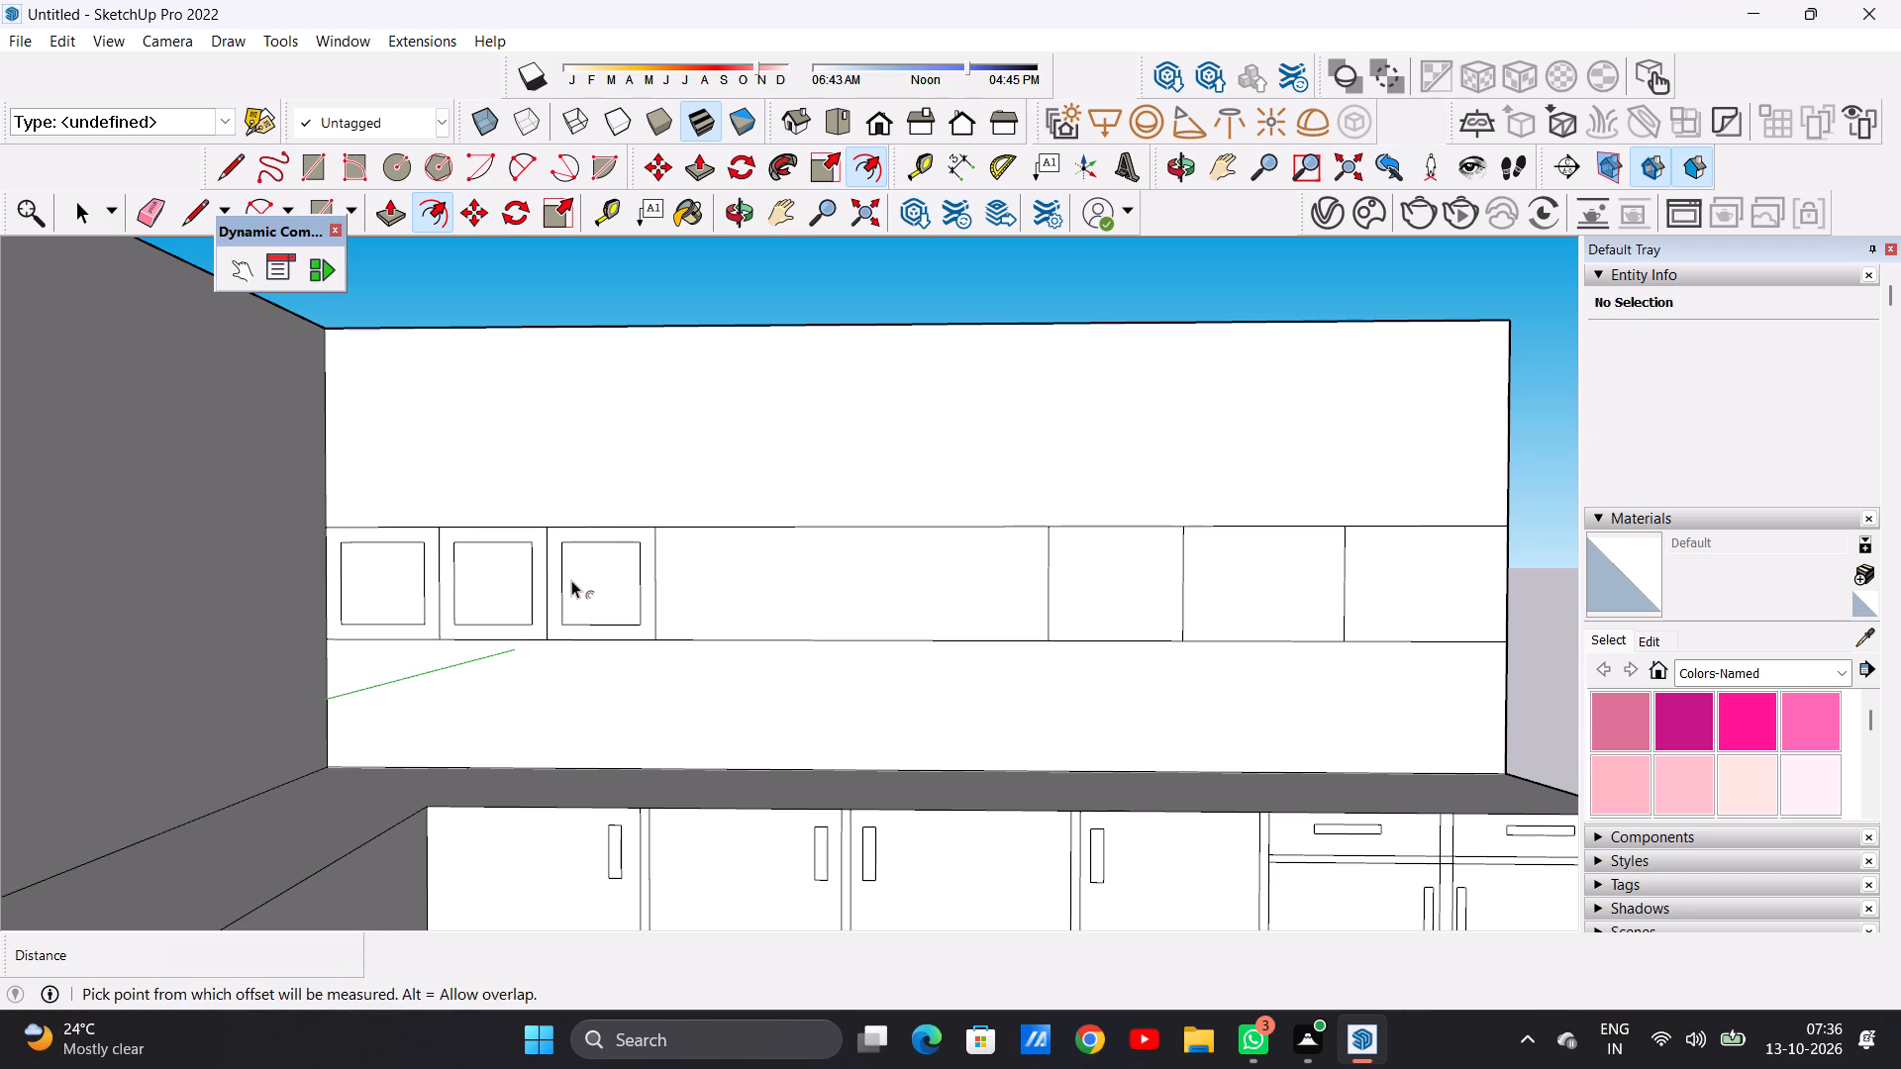
# Repeat the same inward offset on the three band panels at the wall's open end, leaving the wide middle section plain.
pyautogui.scroll(-6, 483, 588)
pyautogui.scroll(5, 833, 596)
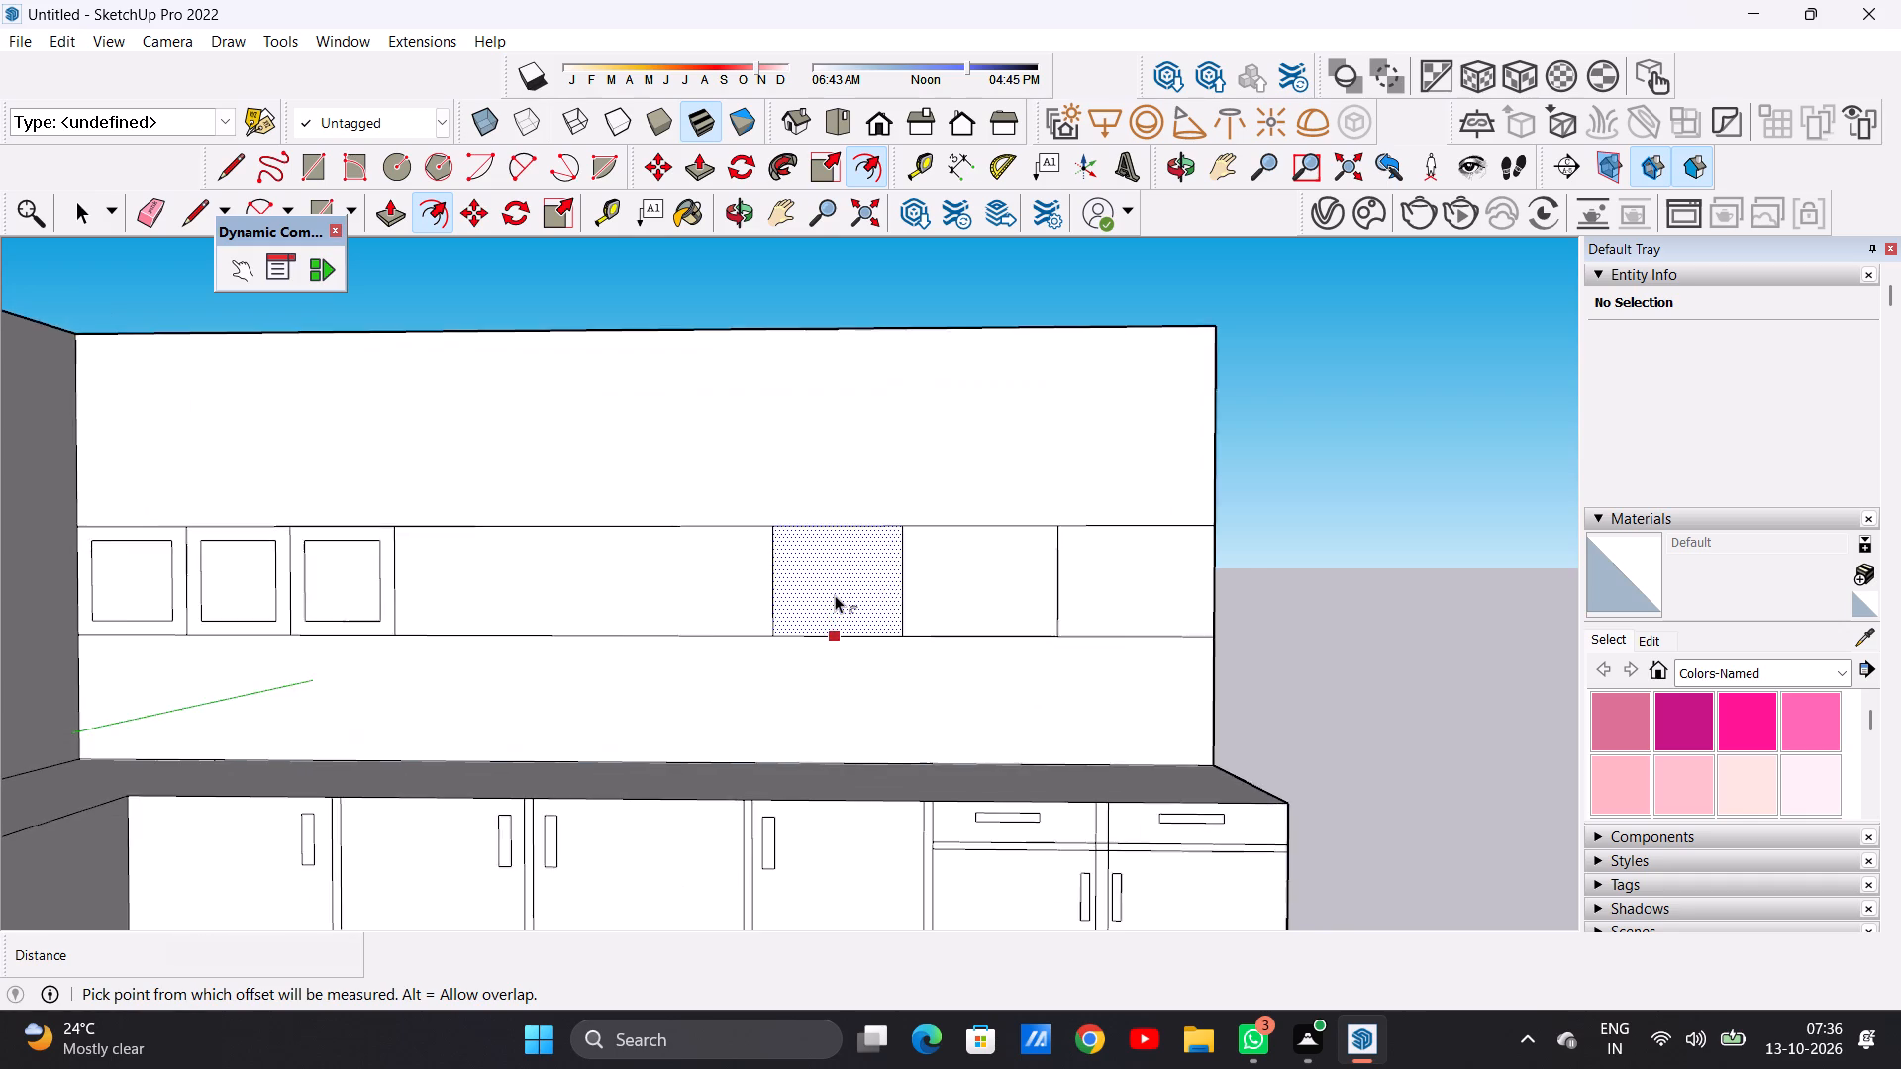
pyautogui.scroll(1, 836, 595)
pyautogui.scroll(-1, 836, 595)
pyautogui.doubleClick(836, 595)
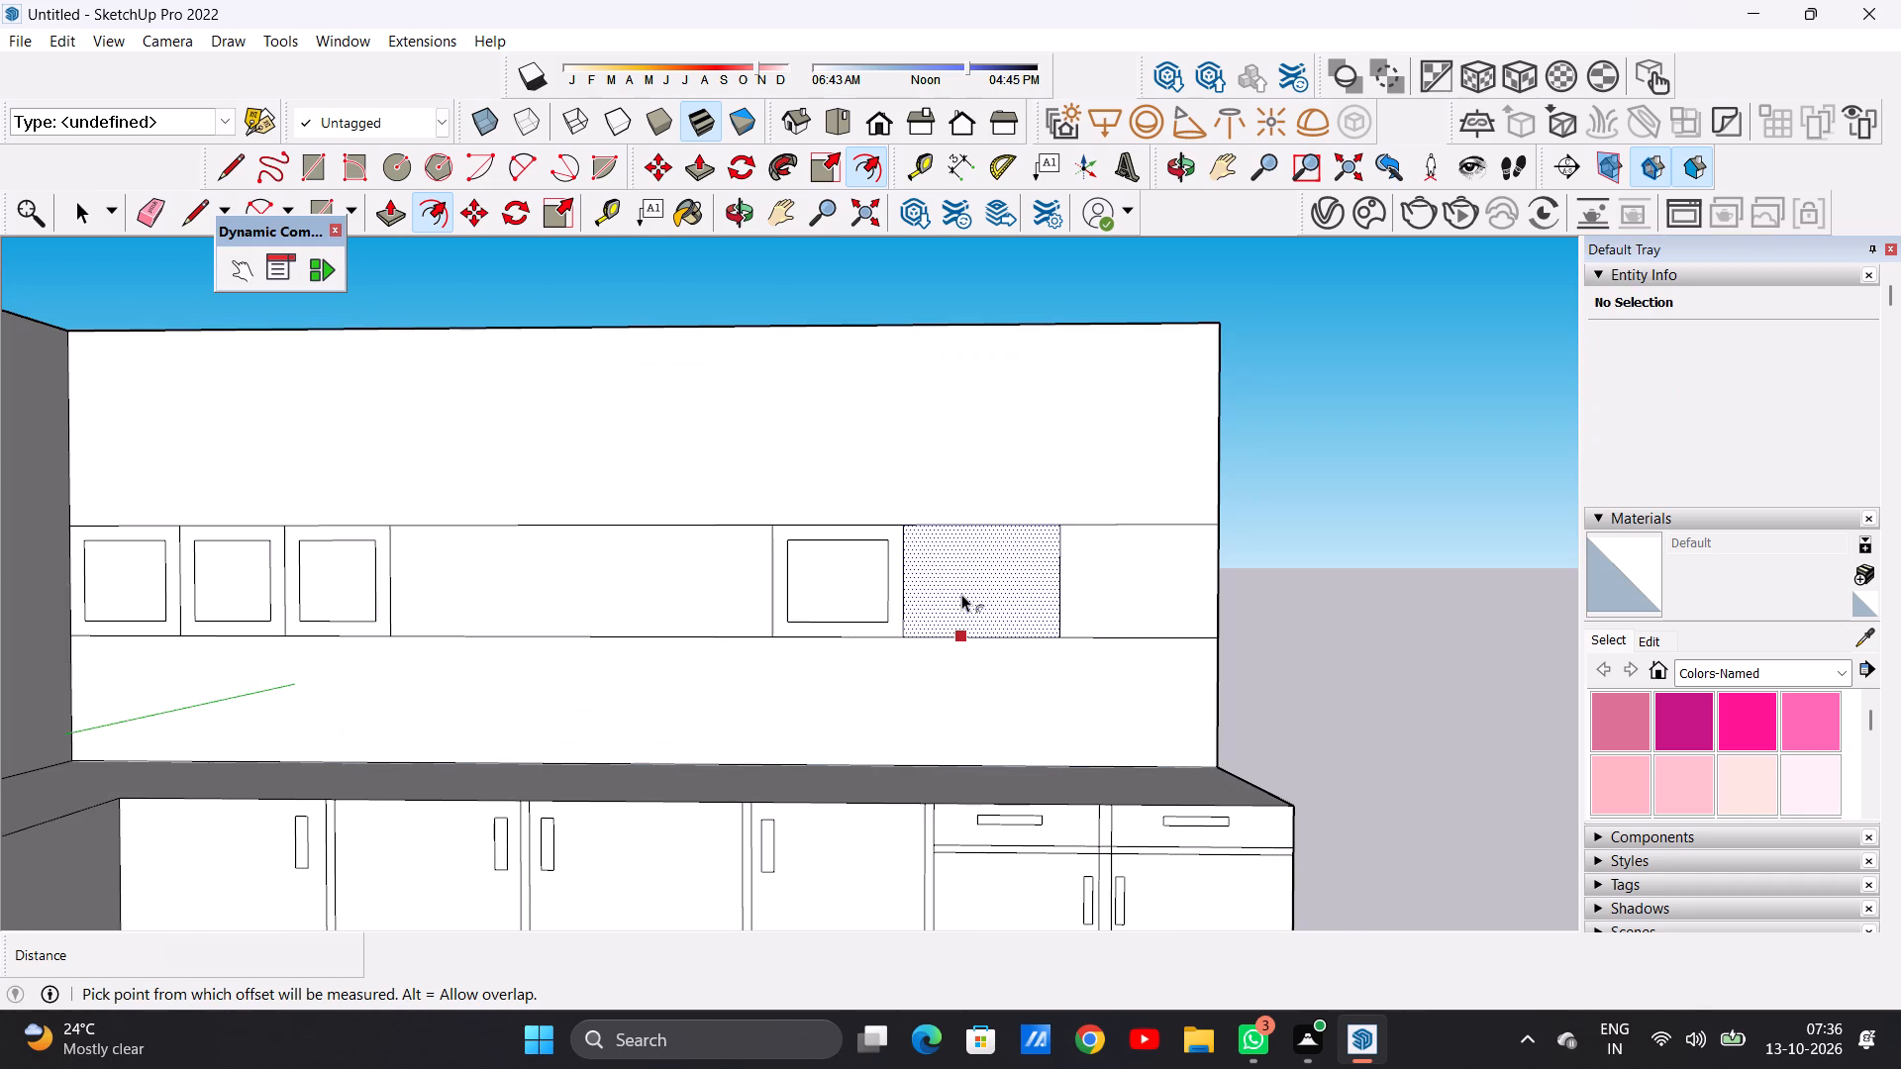
pyautogui.doubleClick(961, 594)
pyautogui.doubleClick(1105, 589)
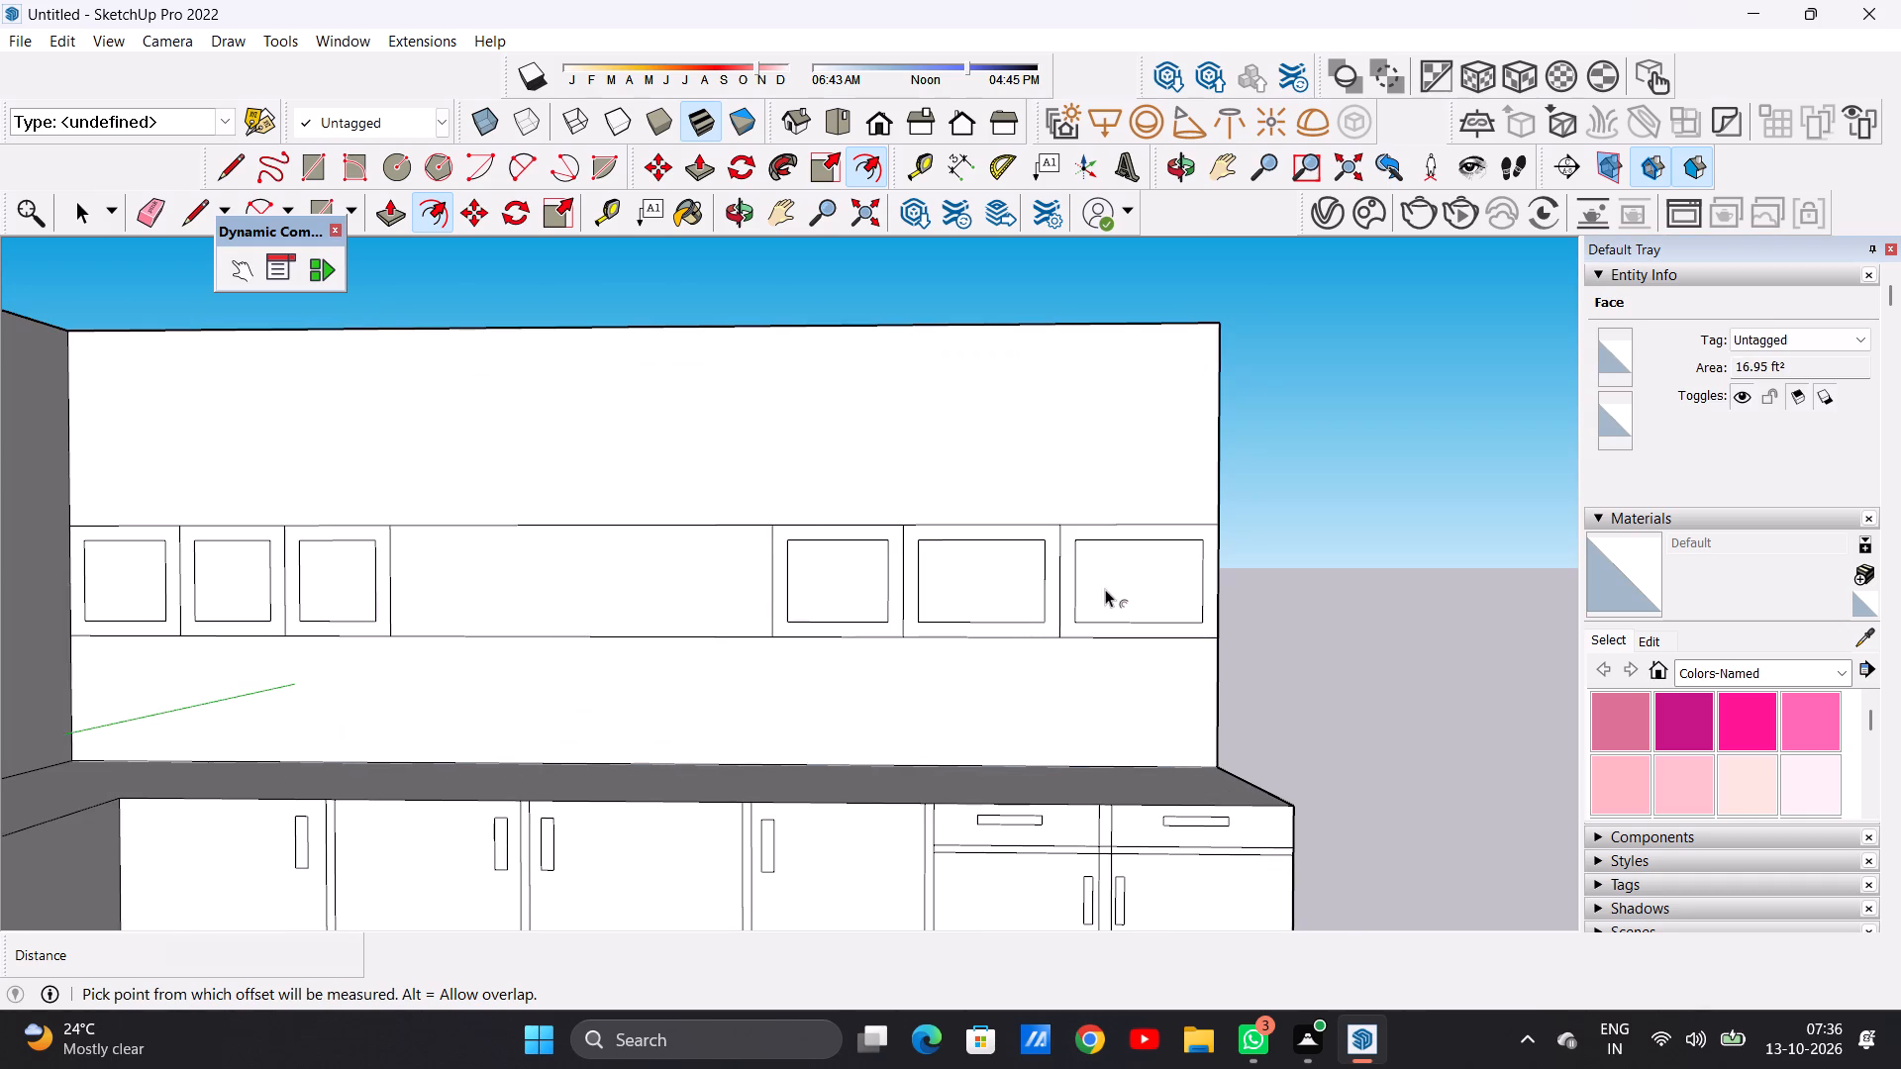
pyautogui.press('space')
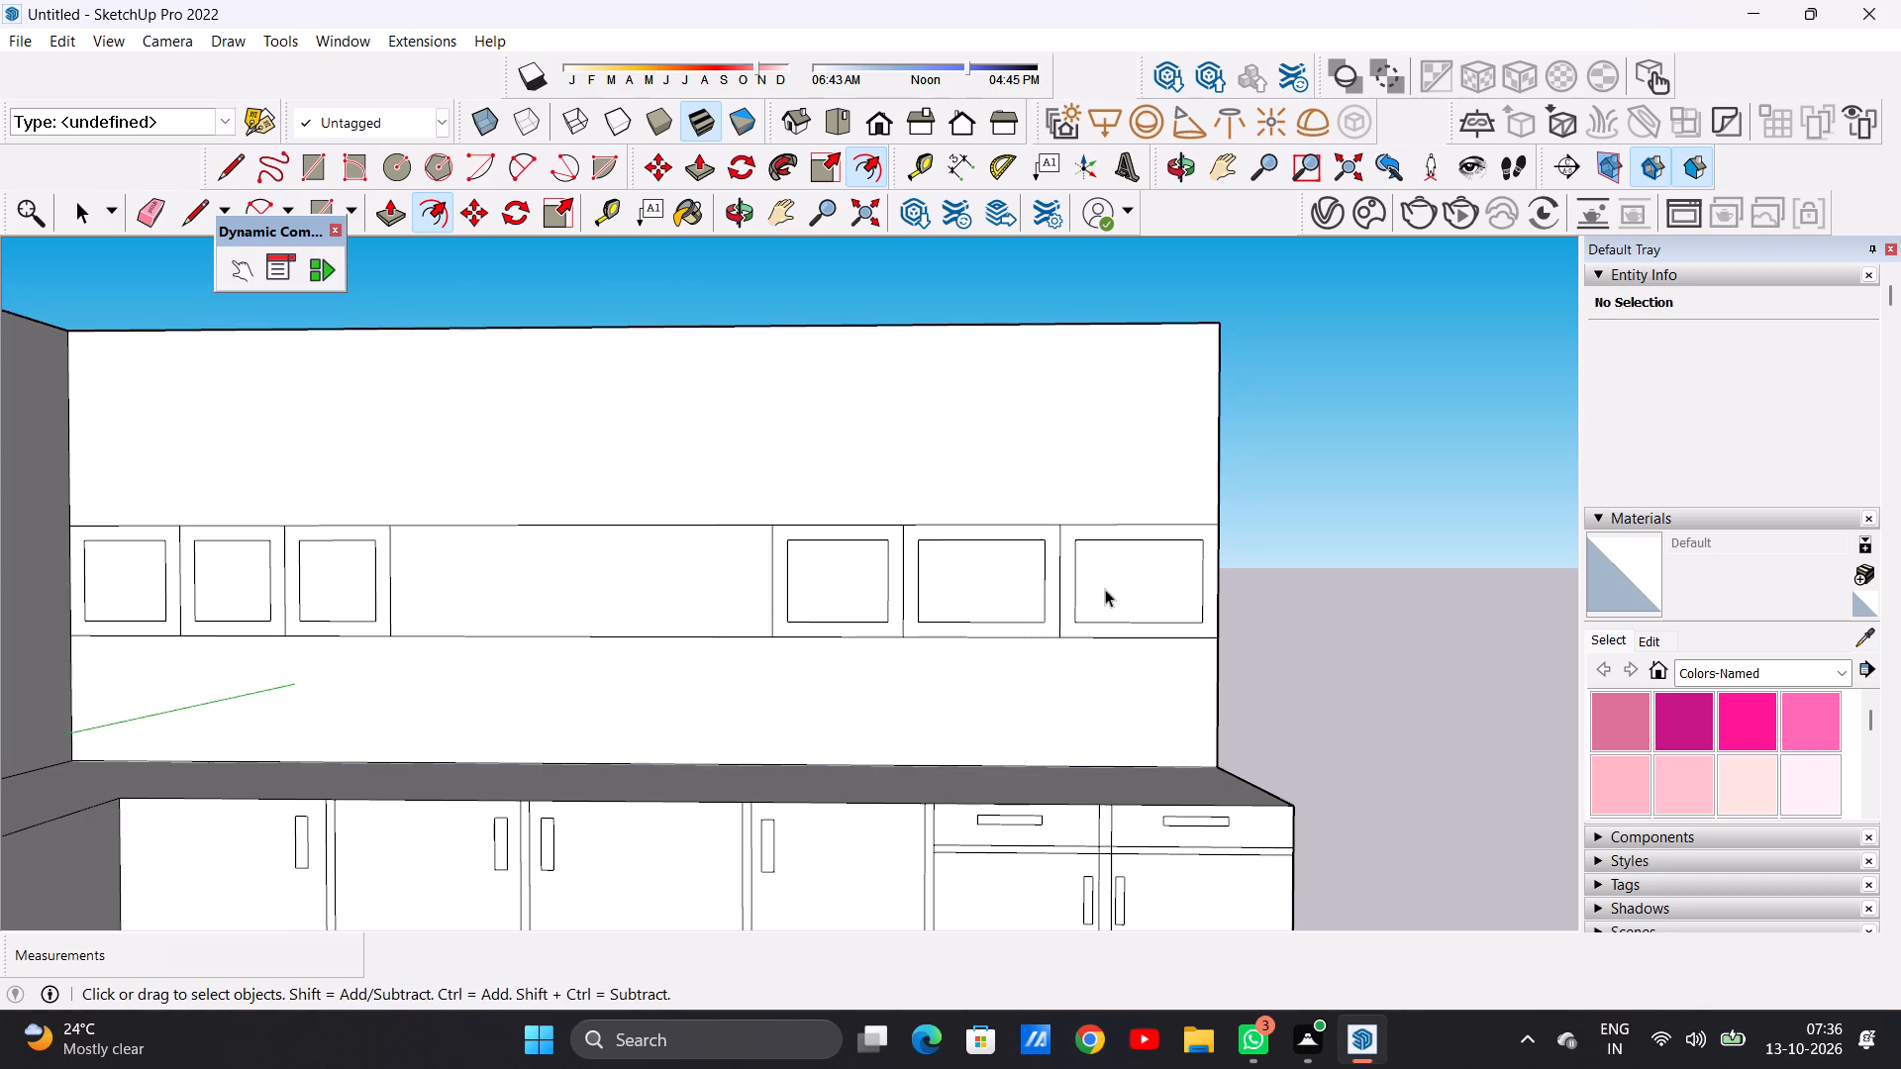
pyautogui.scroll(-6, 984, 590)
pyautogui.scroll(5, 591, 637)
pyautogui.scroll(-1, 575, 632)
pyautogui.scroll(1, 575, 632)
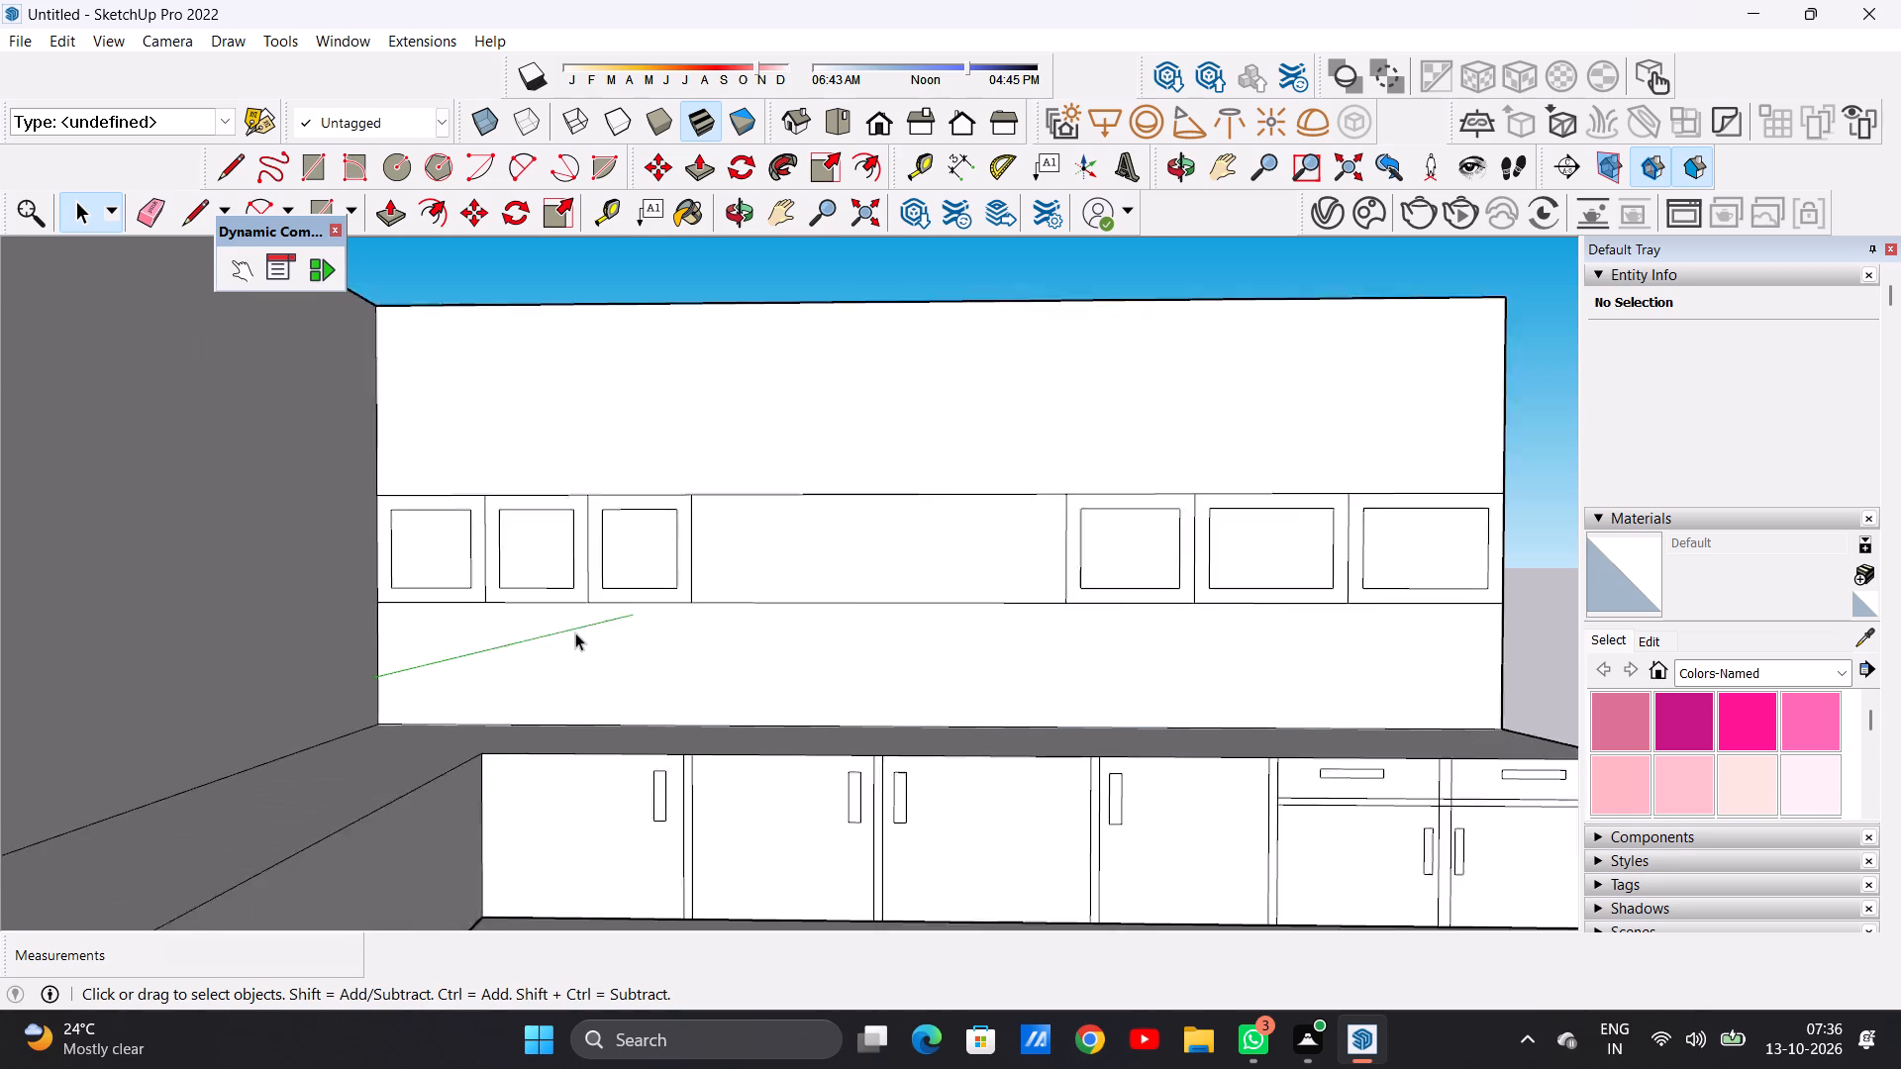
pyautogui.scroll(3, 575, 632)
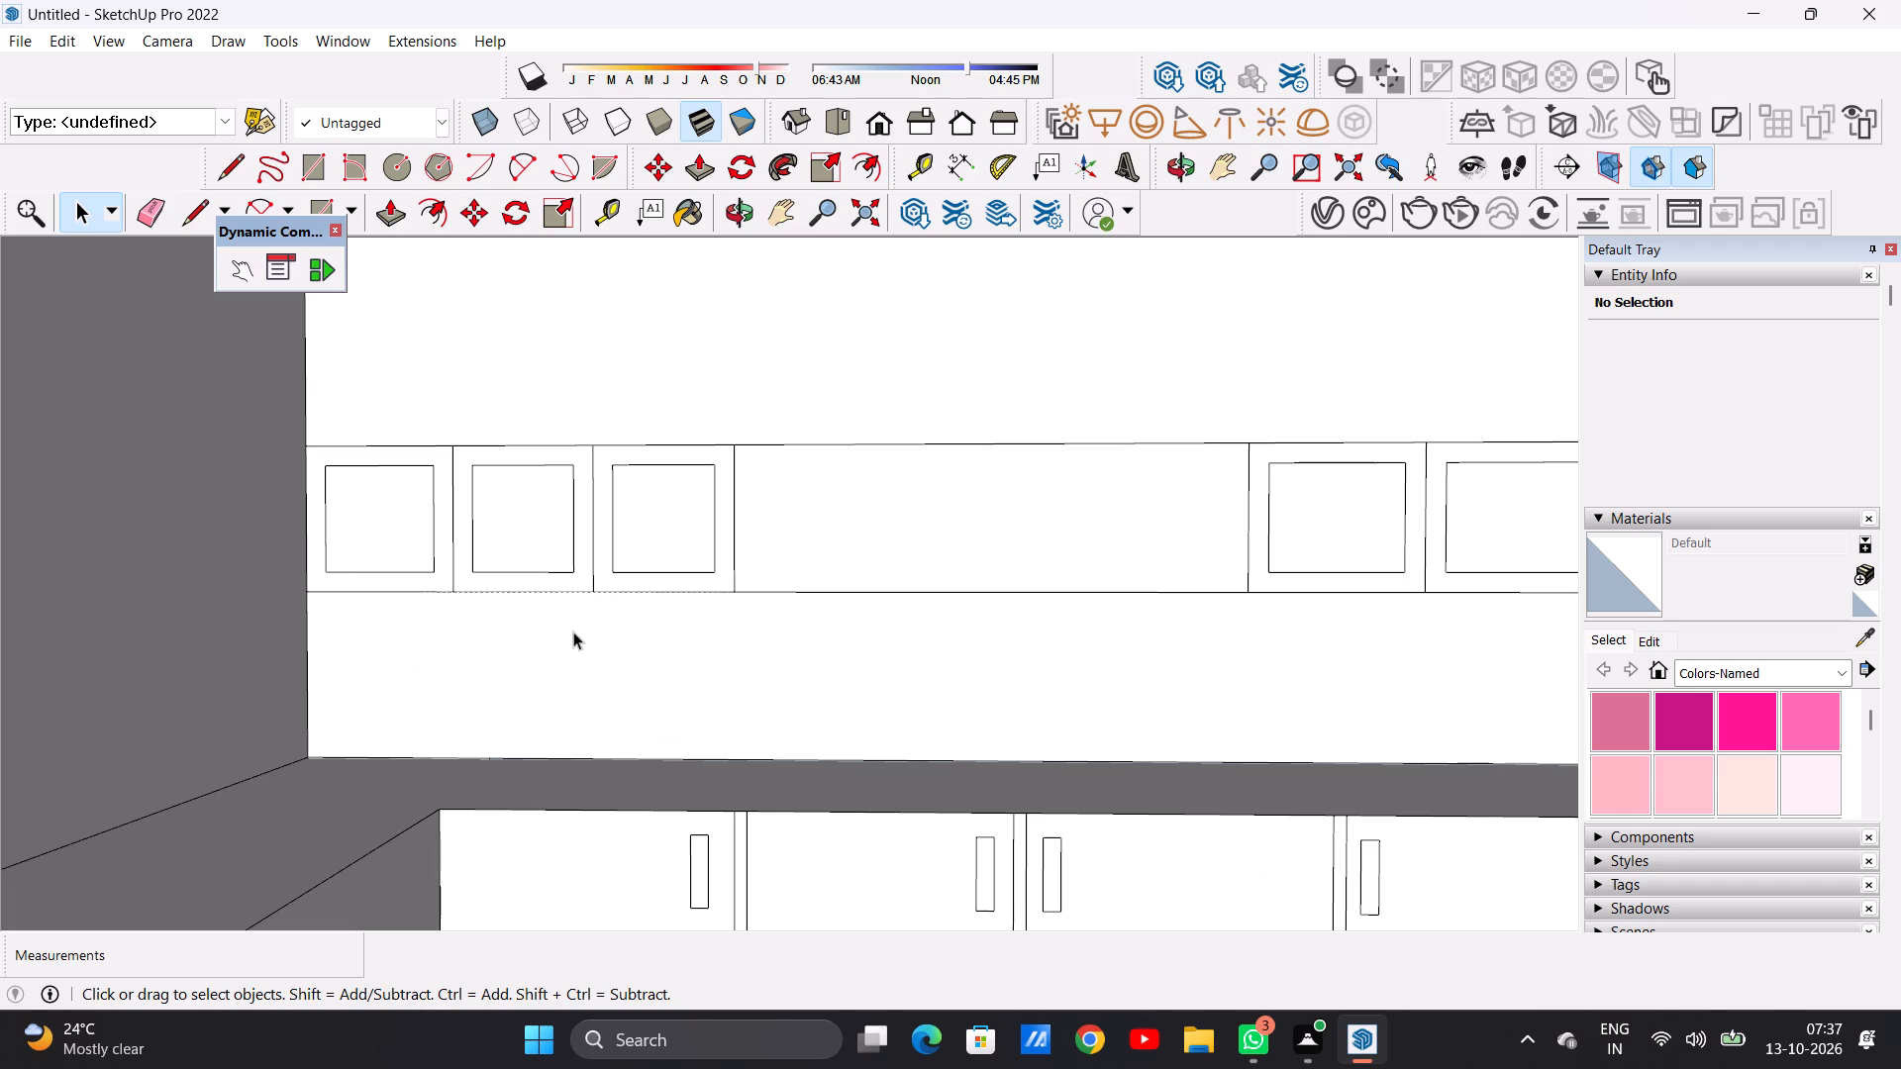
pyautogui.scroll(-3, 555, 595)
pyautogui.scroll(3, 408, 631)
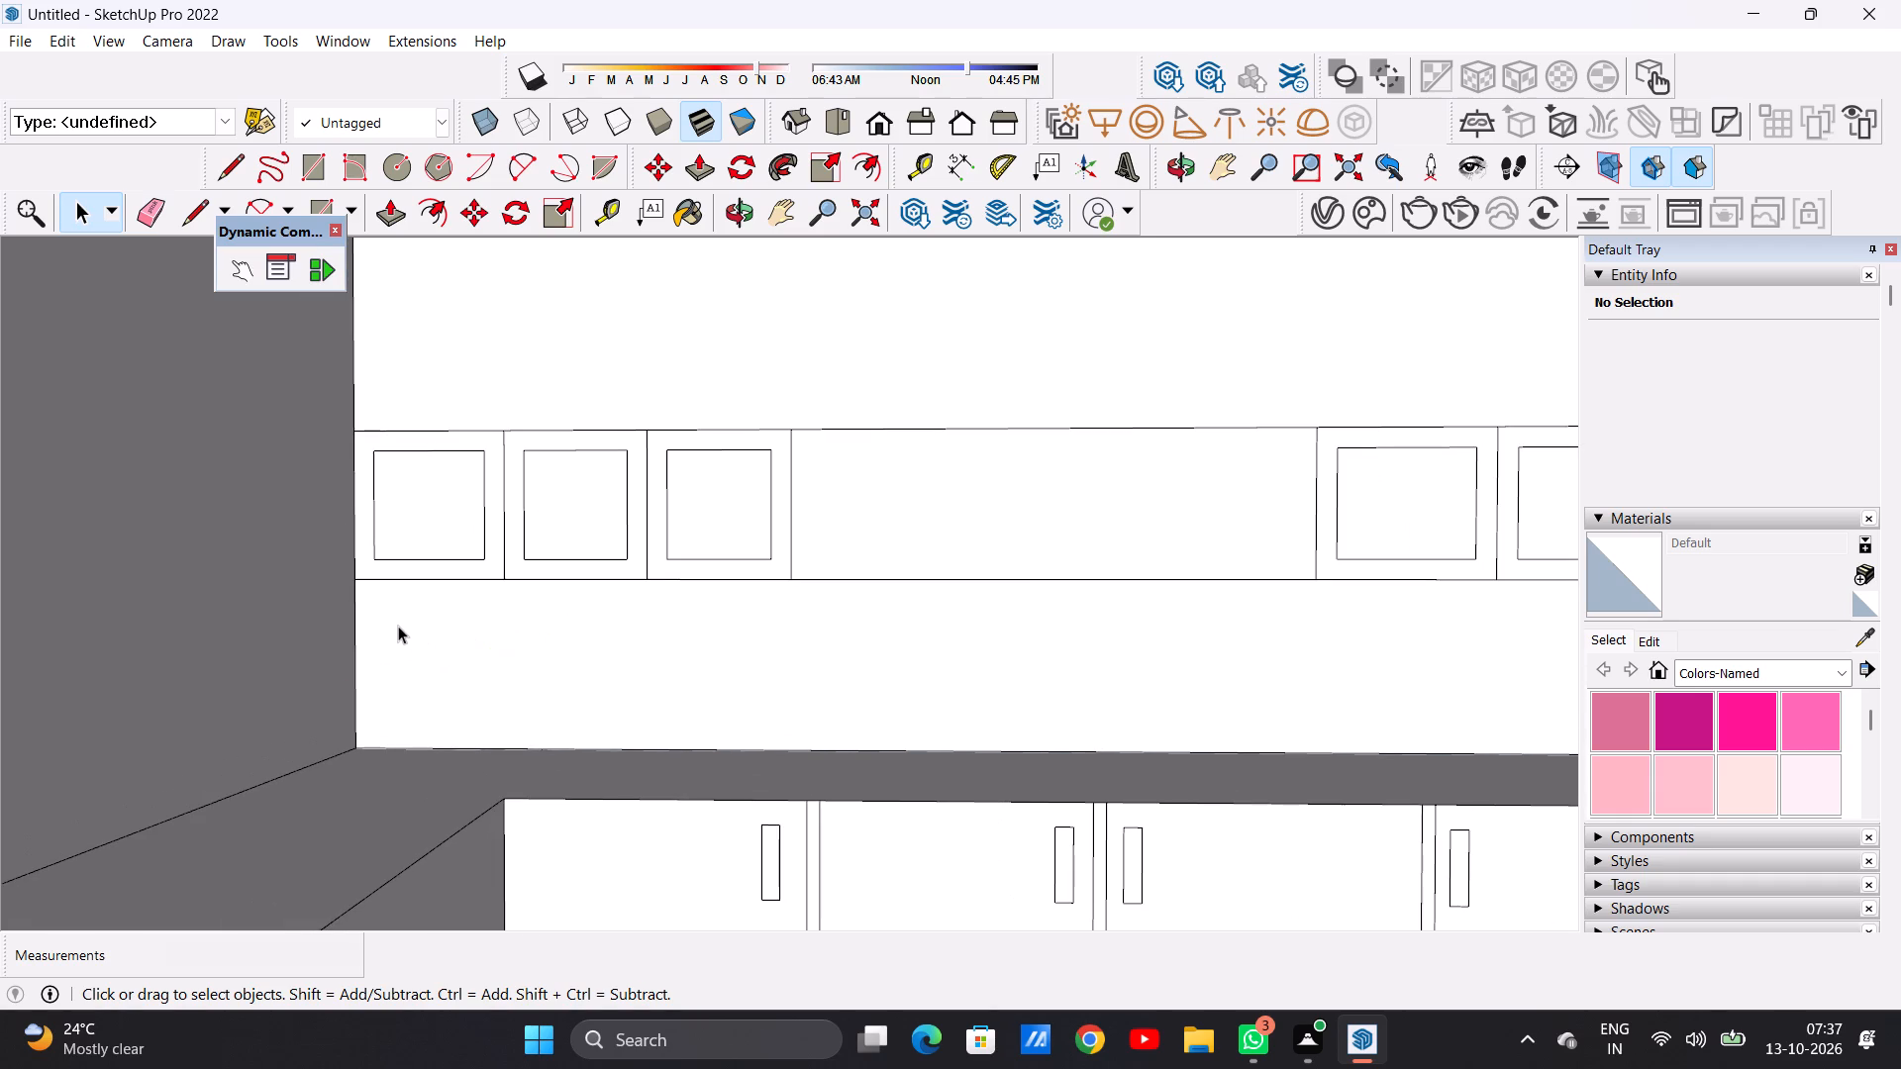
# Outline a strip about 1' 4 3/16" high directly beneath the three band panels nearest the side wall, ending below the third panel.
pyautogui.press('l')
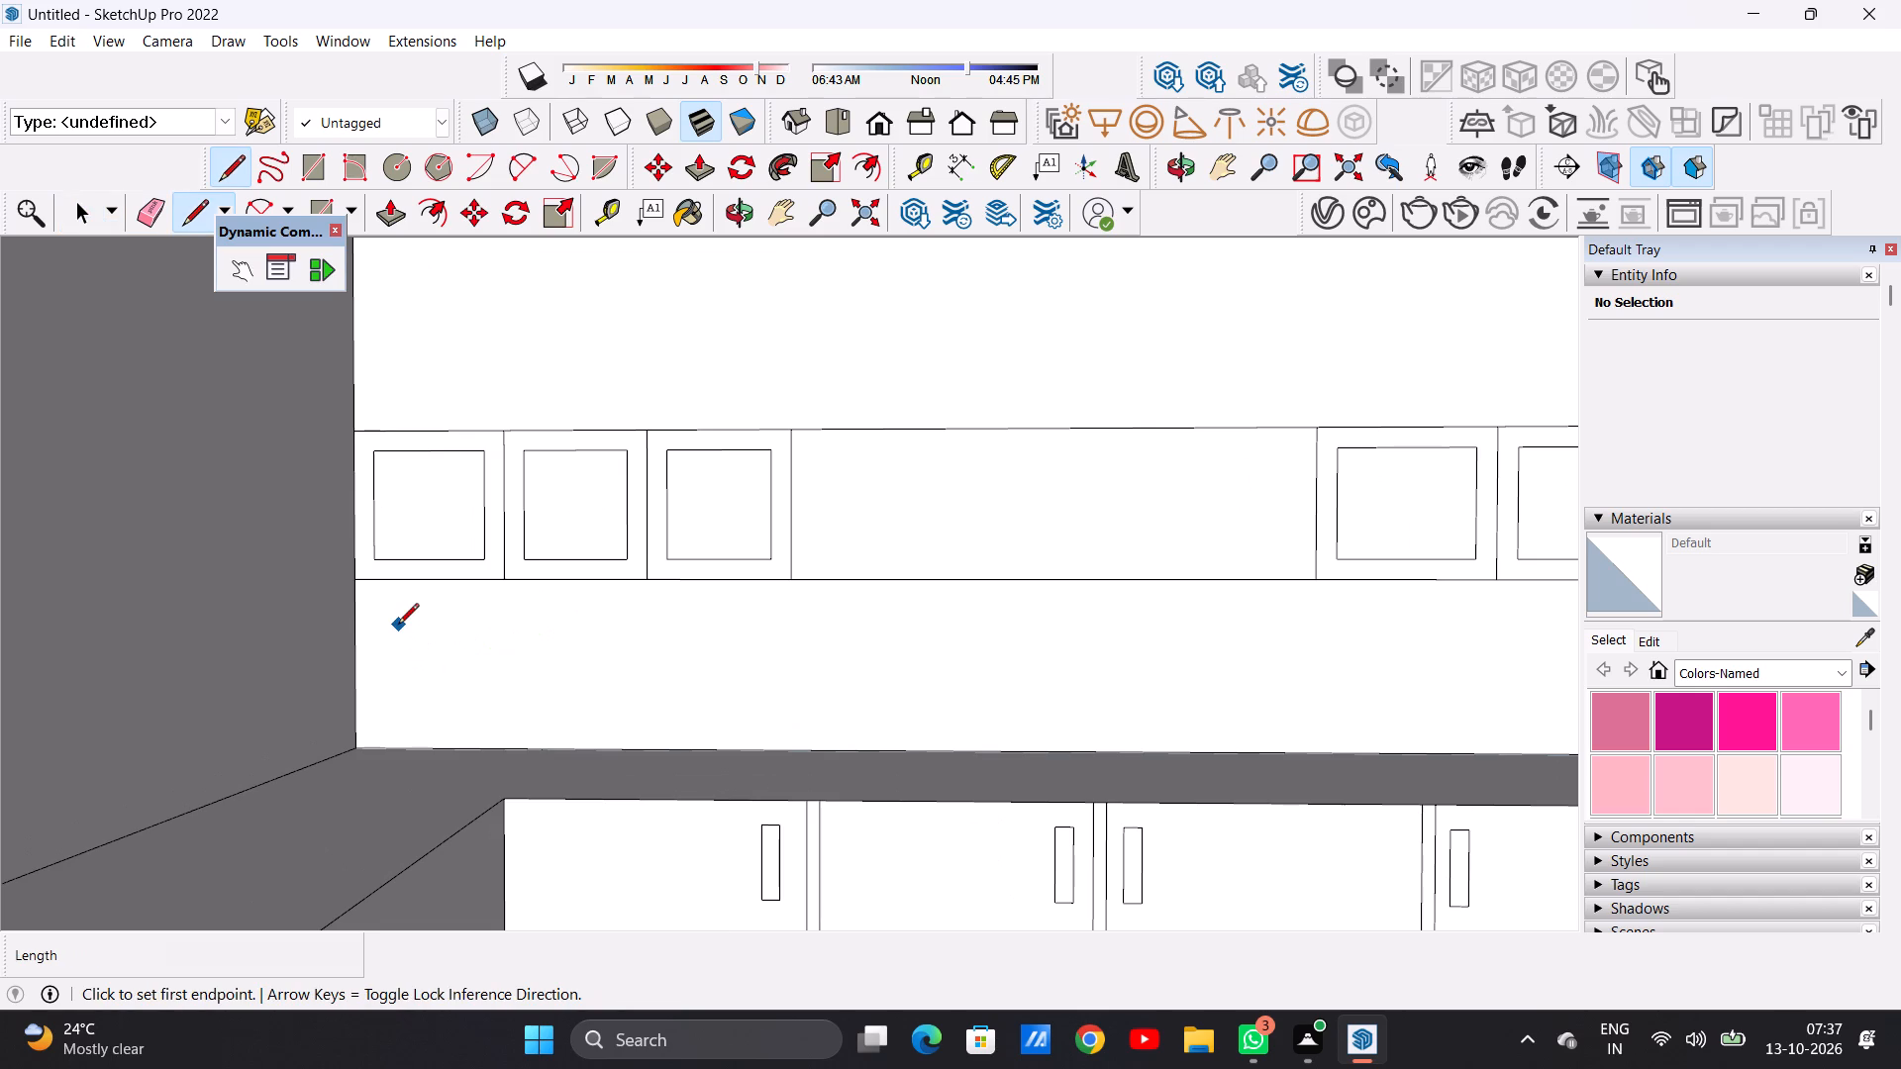
pyautogui.click(351, 589)
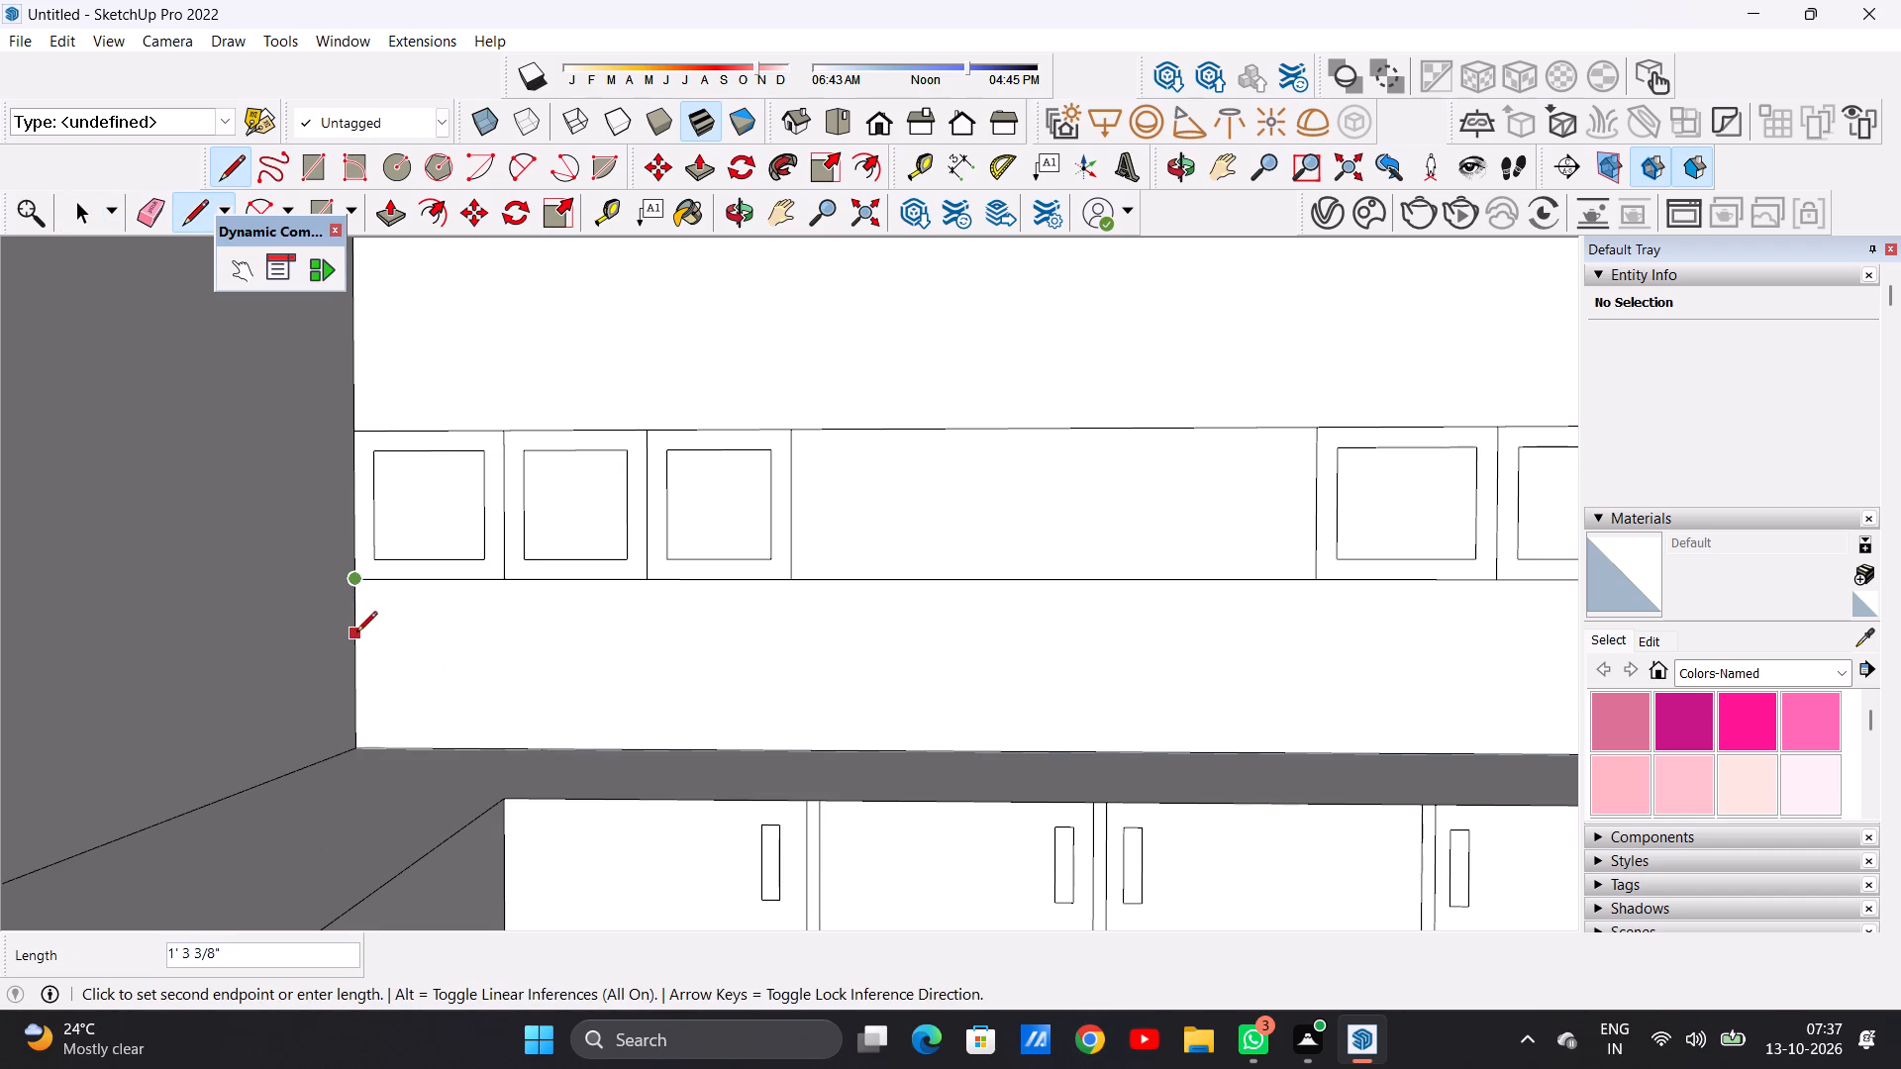
pyautogui.click(356, 636)
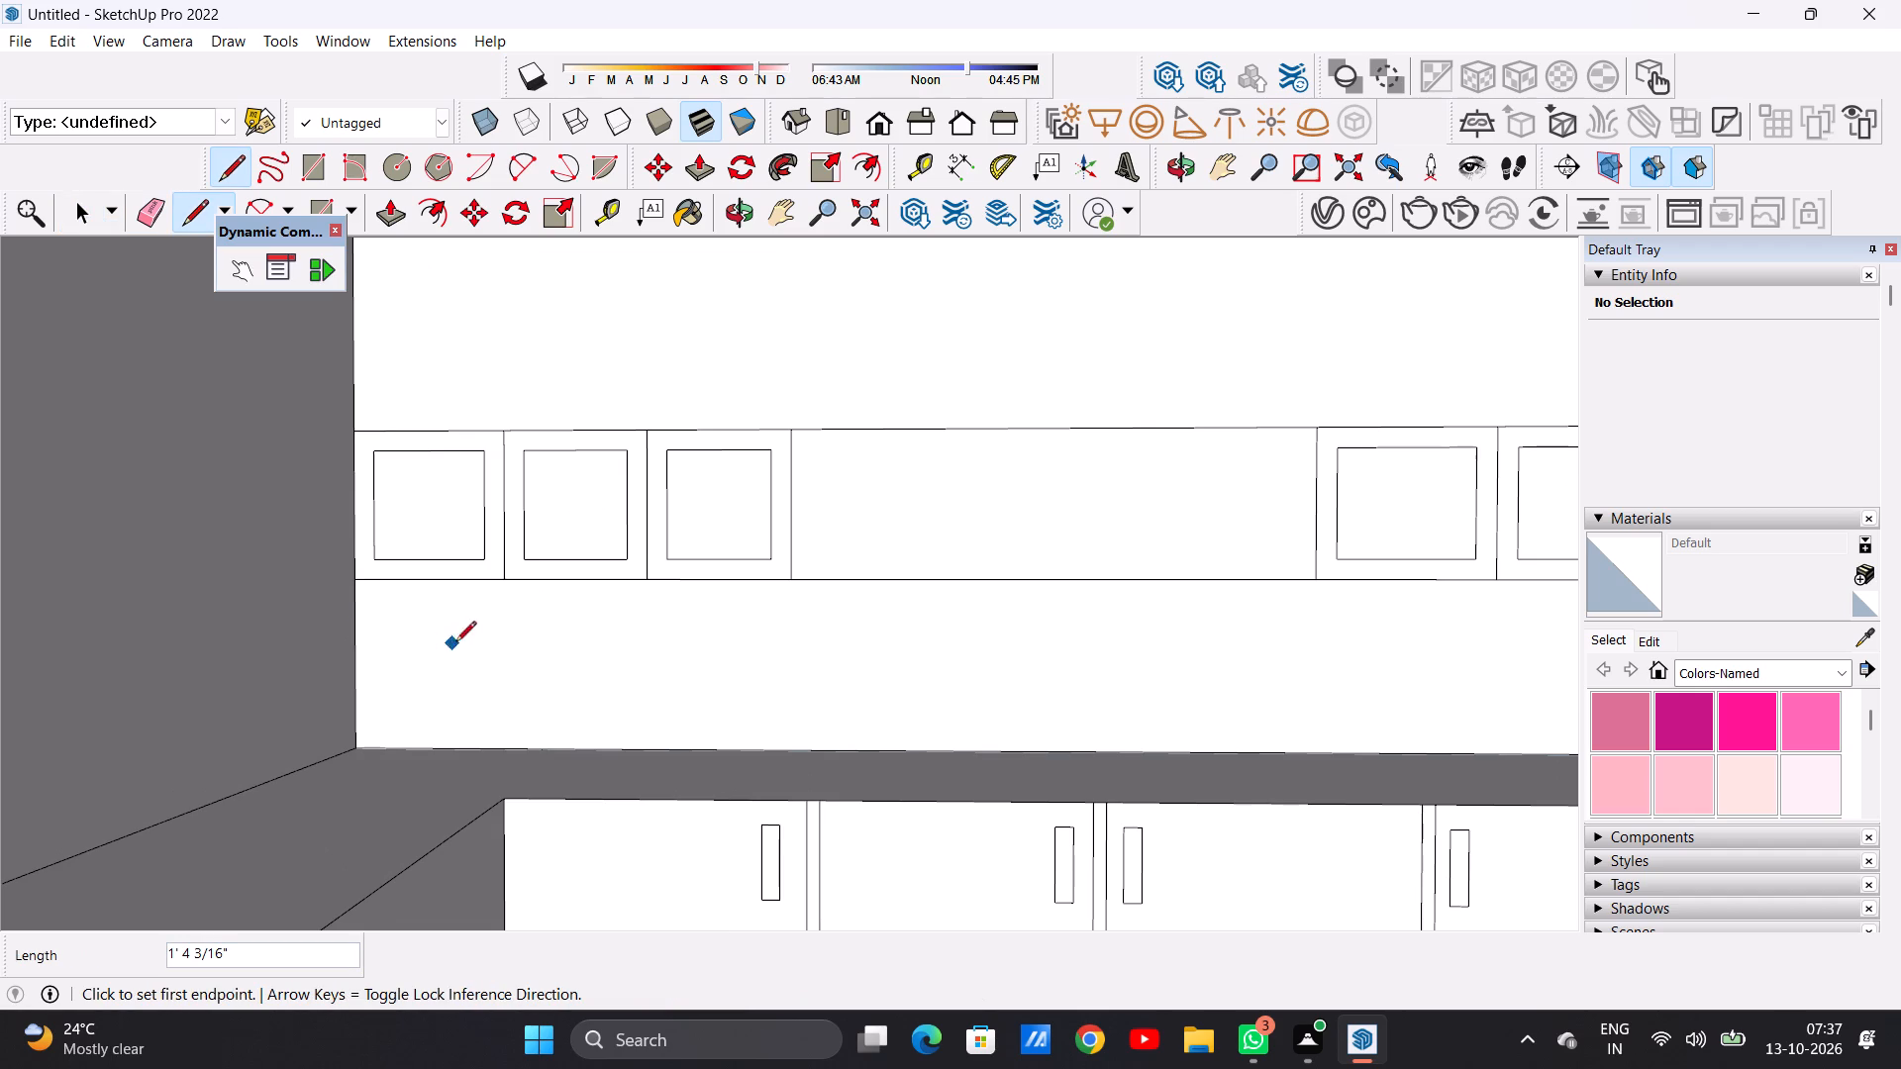
pyautogui.click(351, 640)
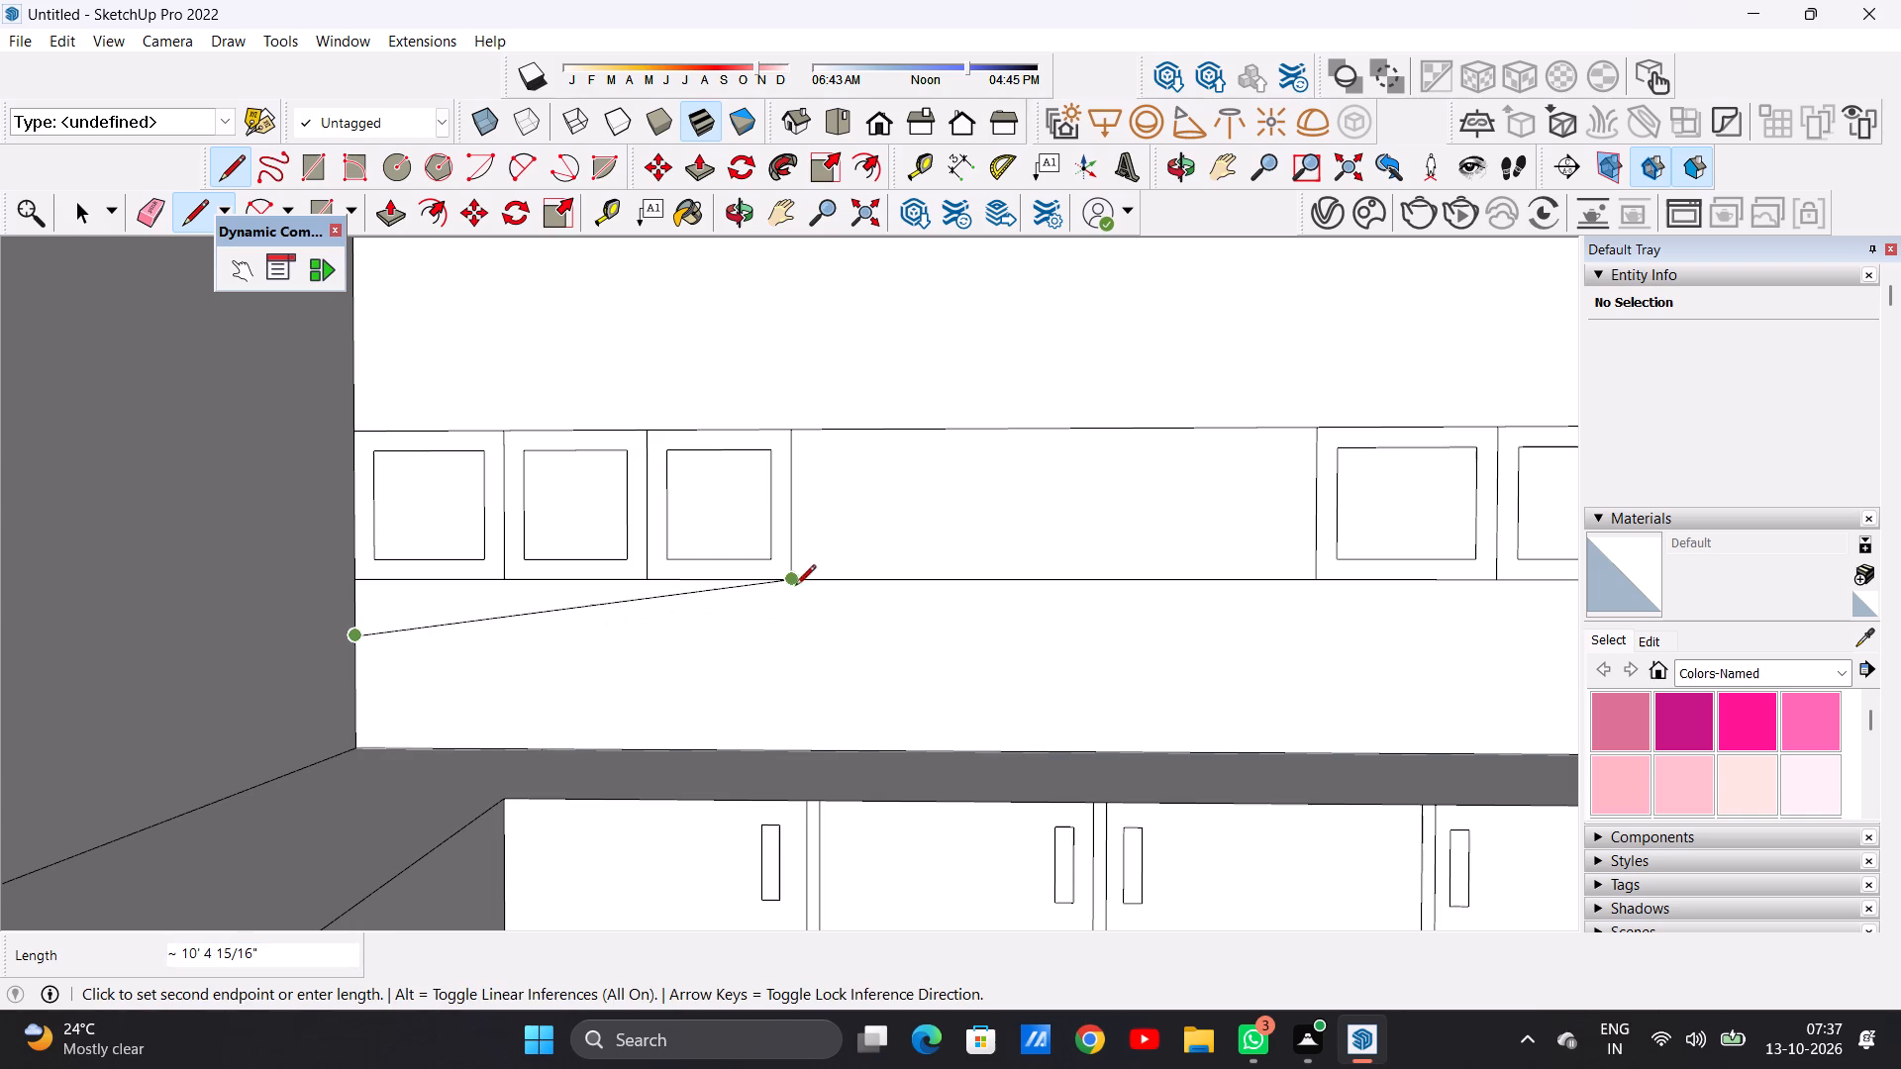
pyautogui.click(789, 645)
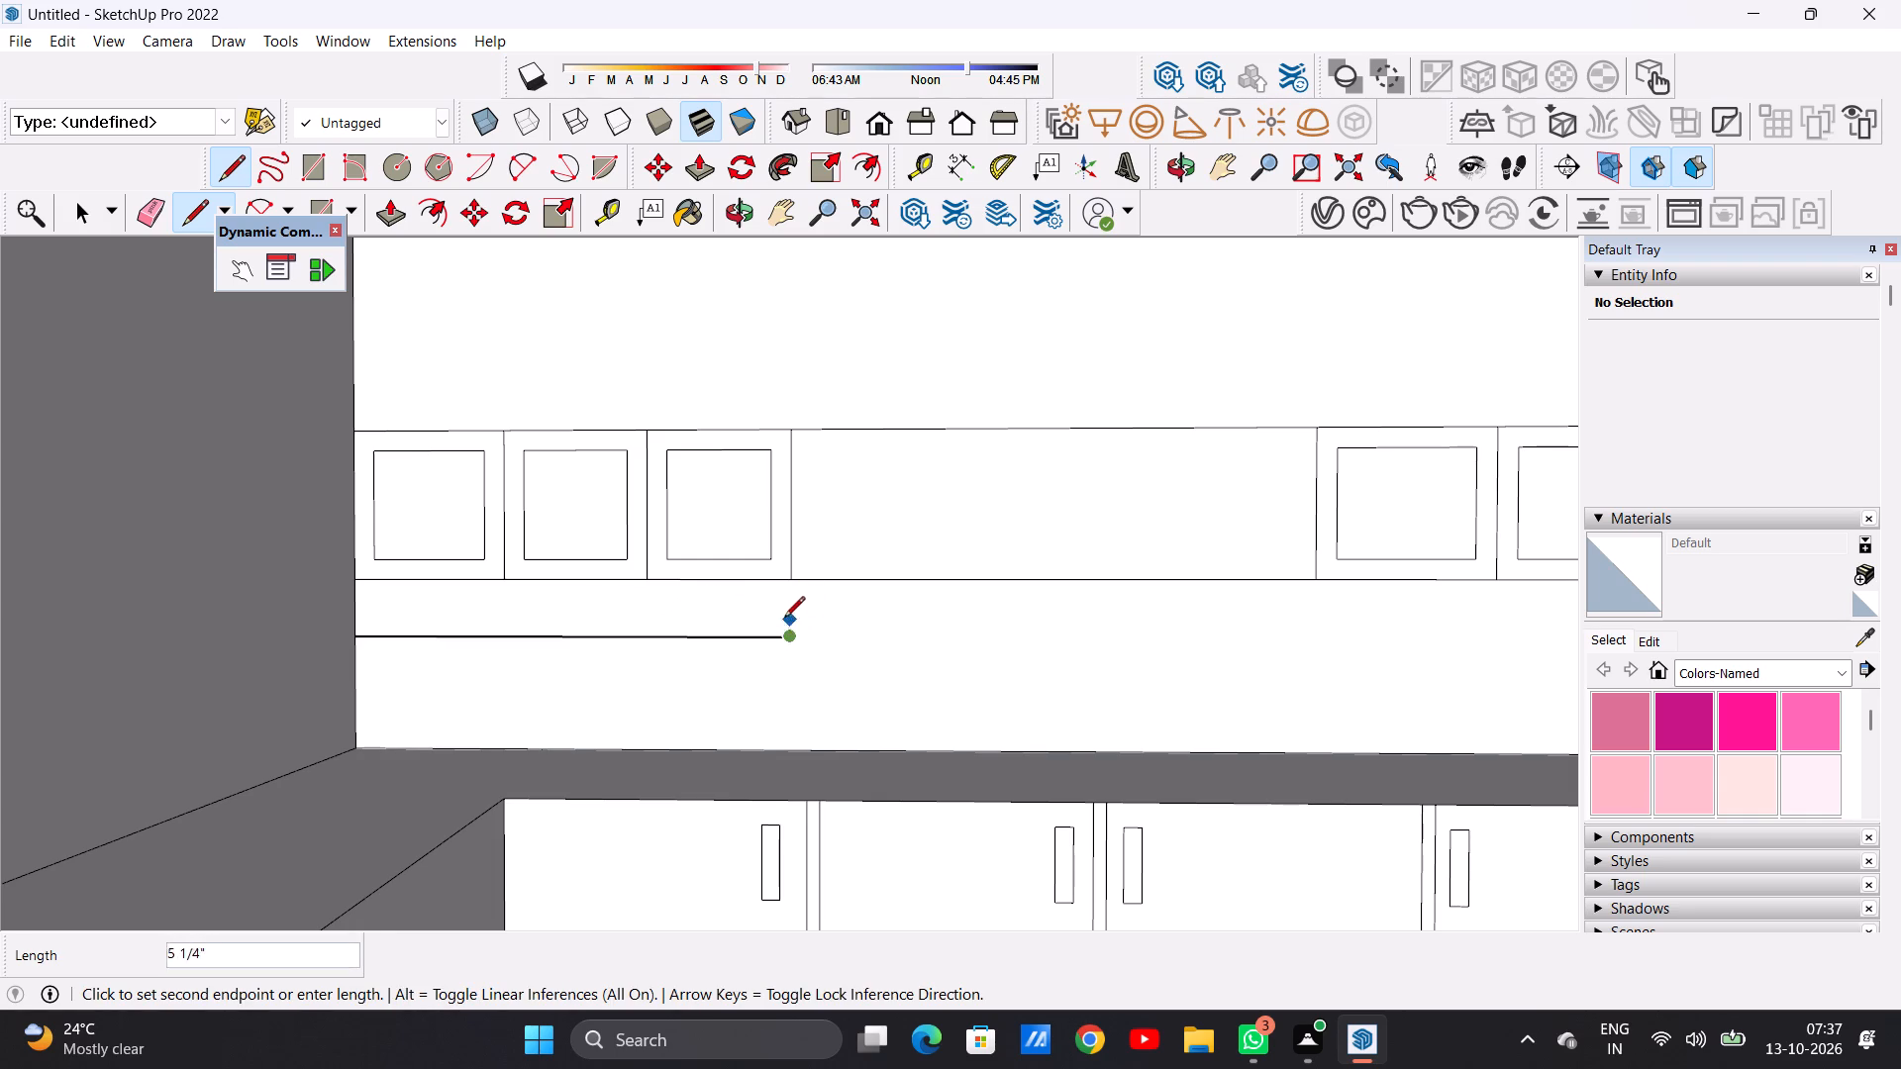
pyautogui.click(790, 586)
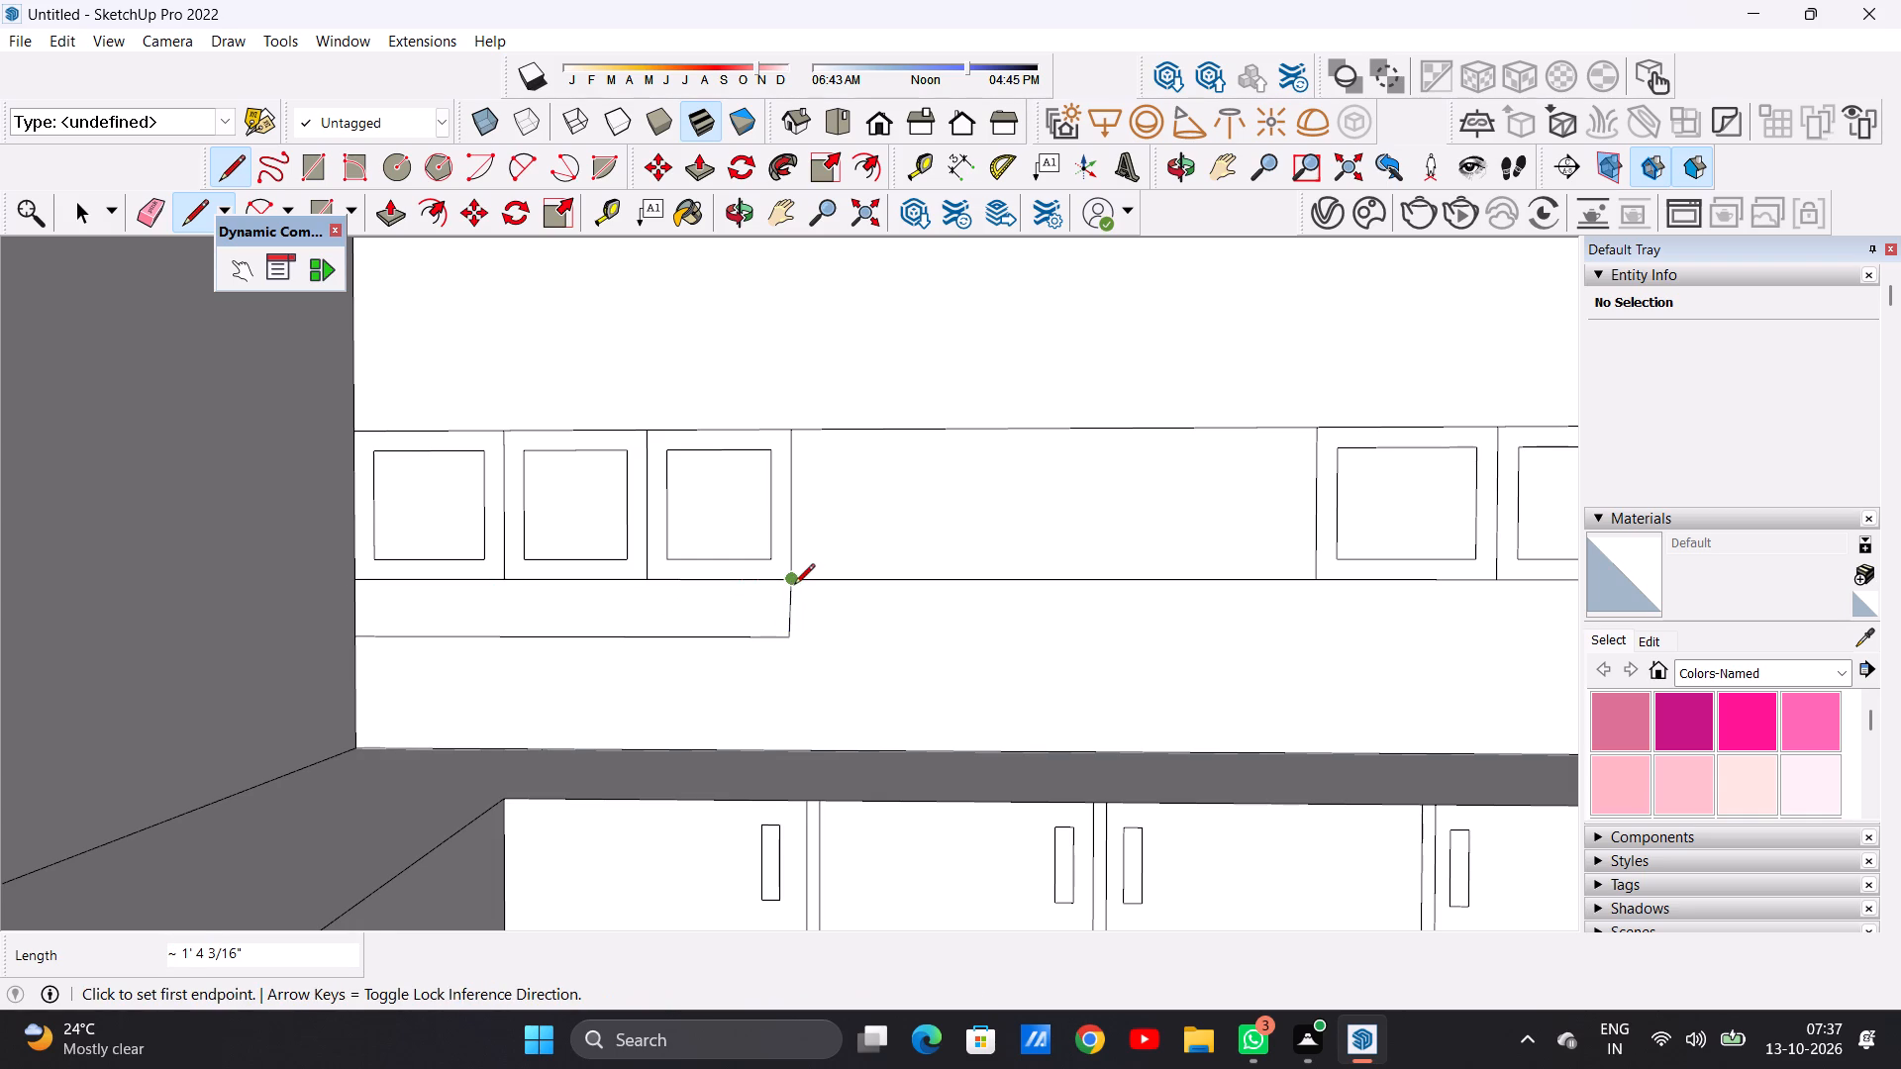
pyautogui.press('space')
# Erase the strip's slanted end line and redraw it as a vertical 1' 4 3/16" line, closing the gap to the bottom edge.
pyautogui.write('E')
pyautogui.scroll(3, 795, 610)
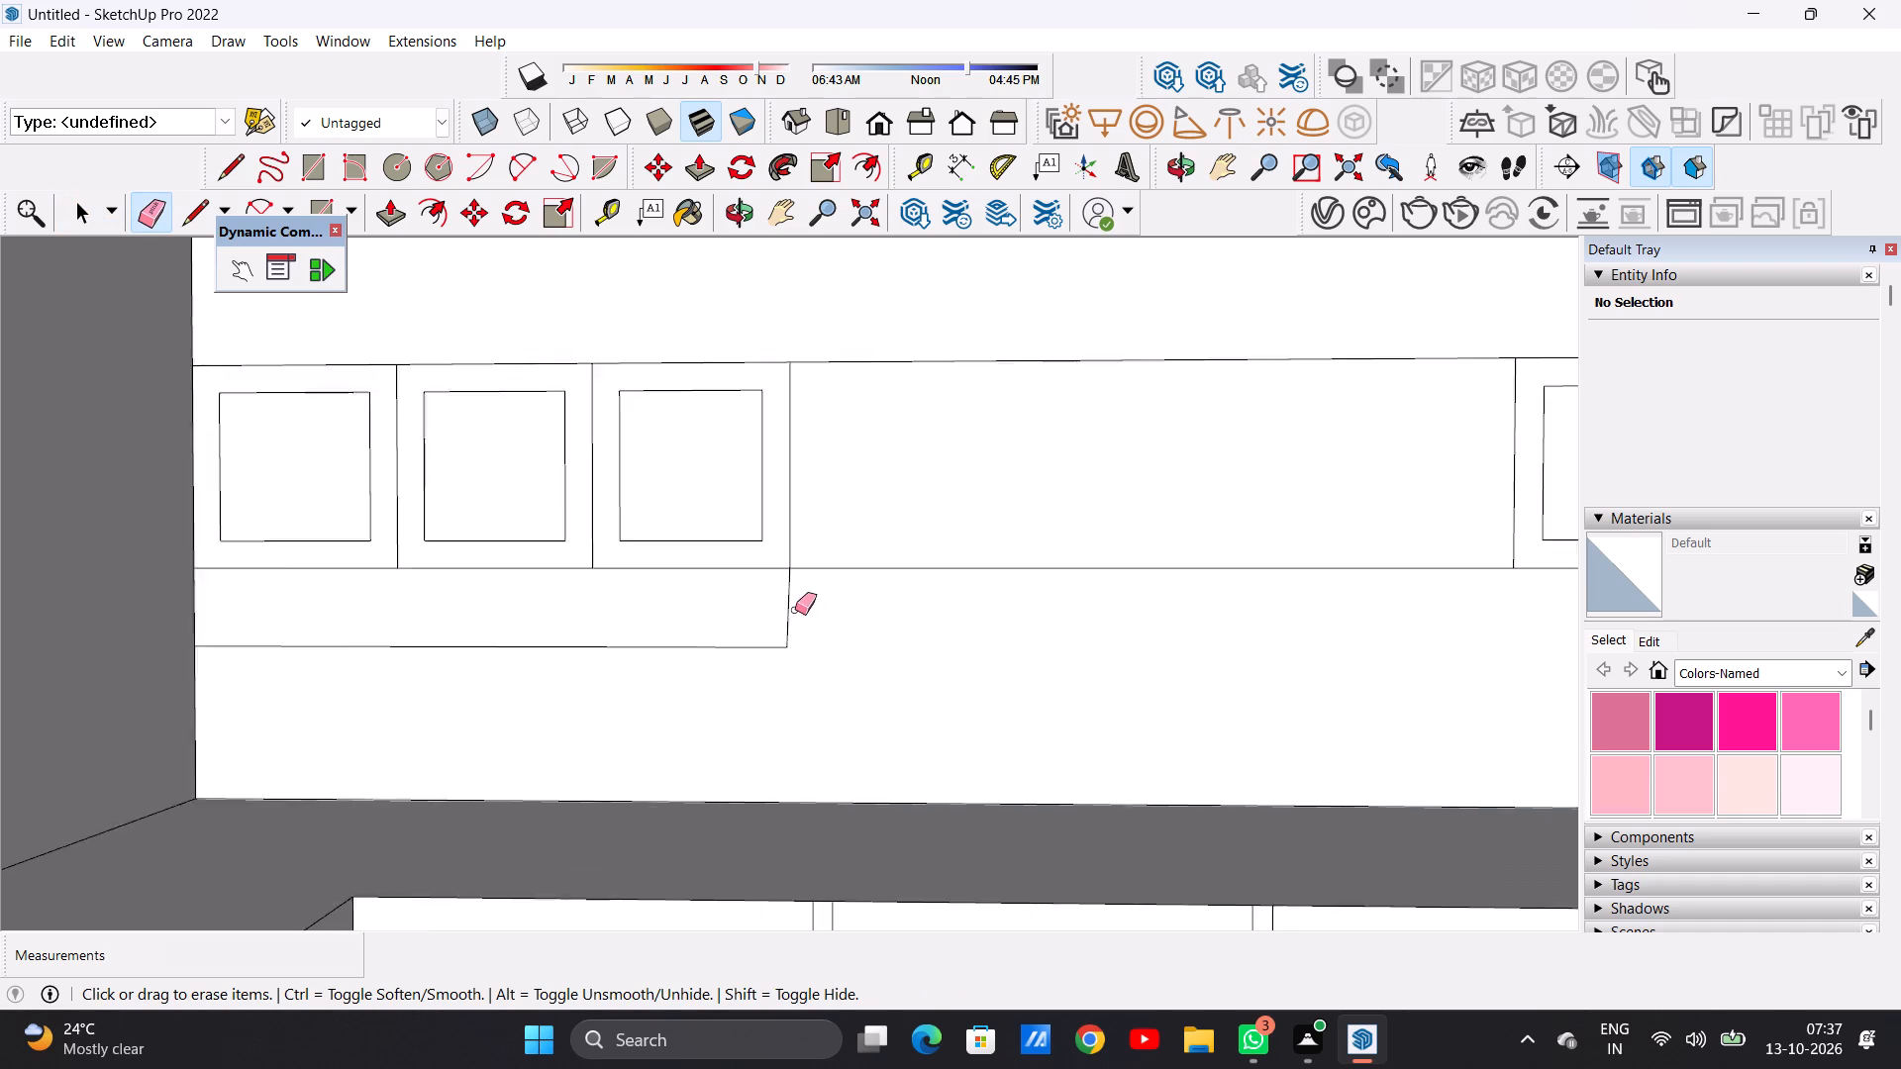
pyautogui.scroll(2, 795, 610)
pyautogui.moveTo(788, 610); pyautogui.dragTo(818, 609)
pyautogui.press('l')
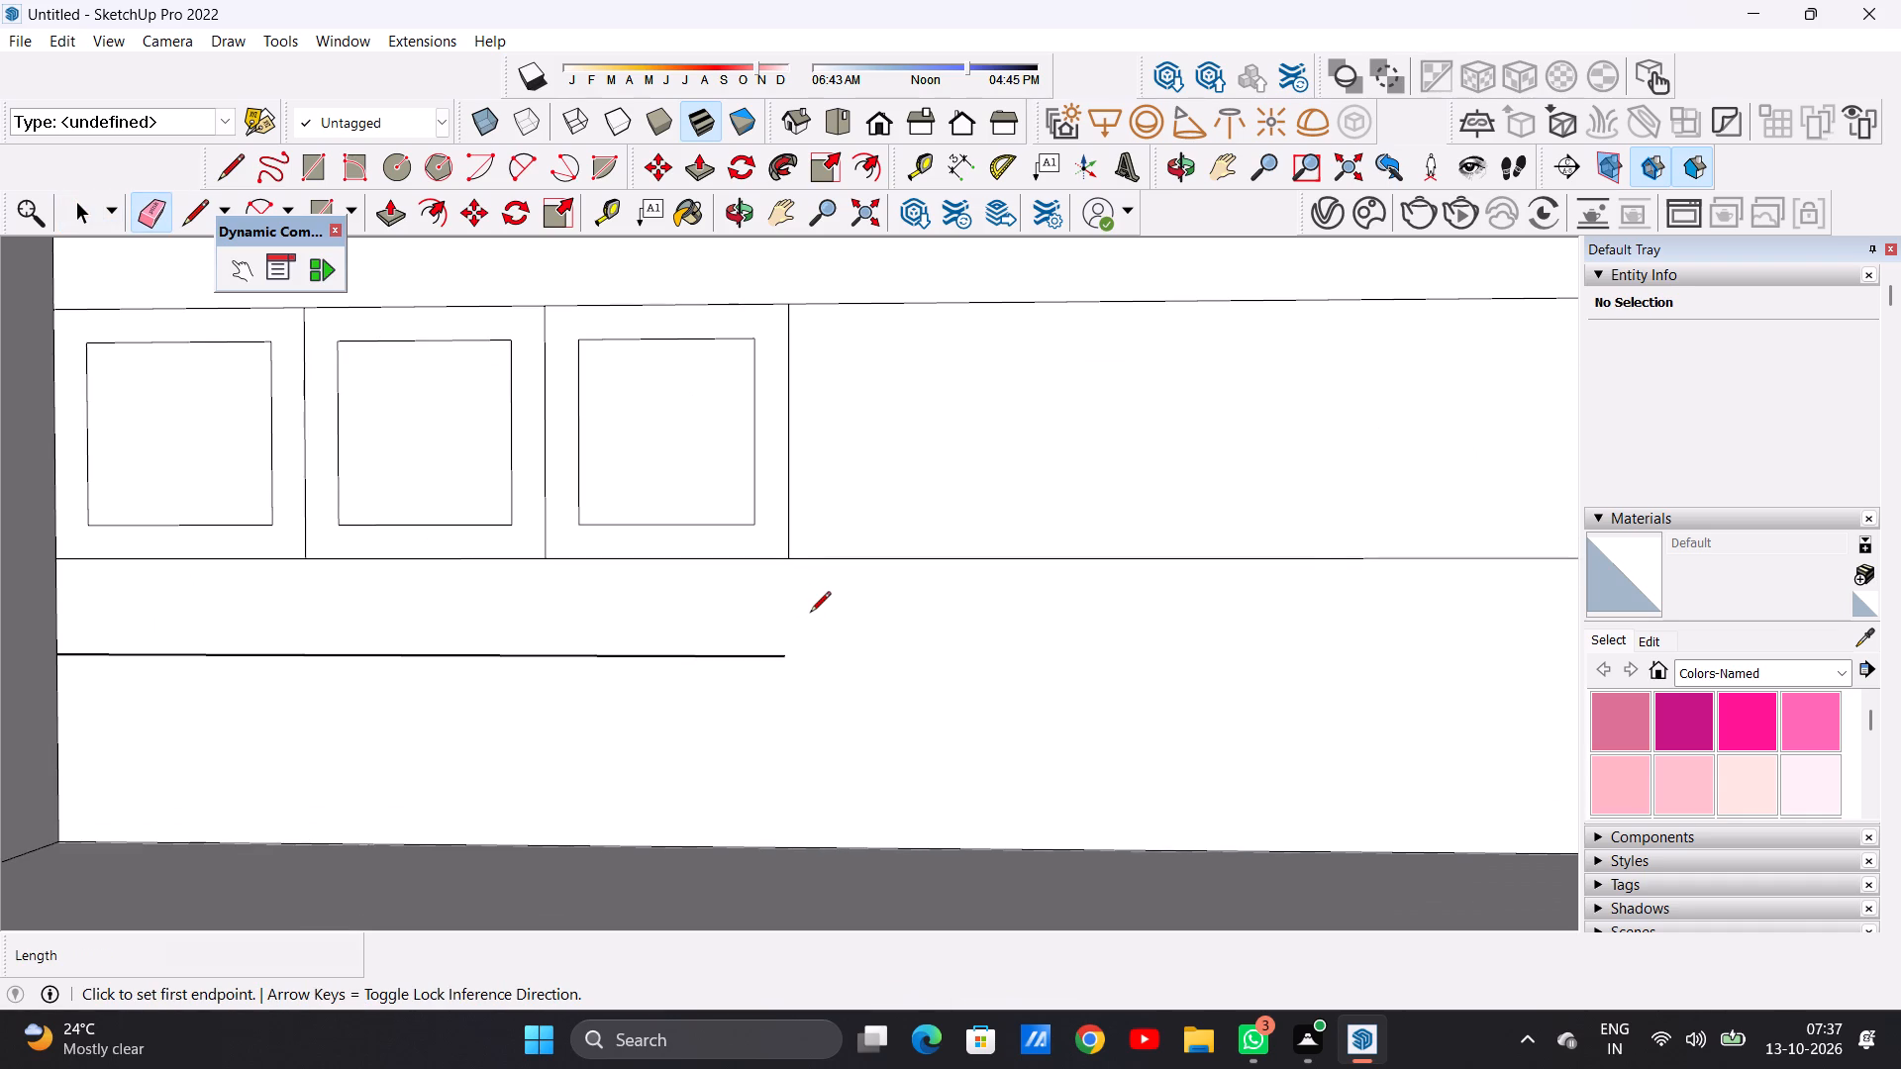
pyautogui.click(785, 560)
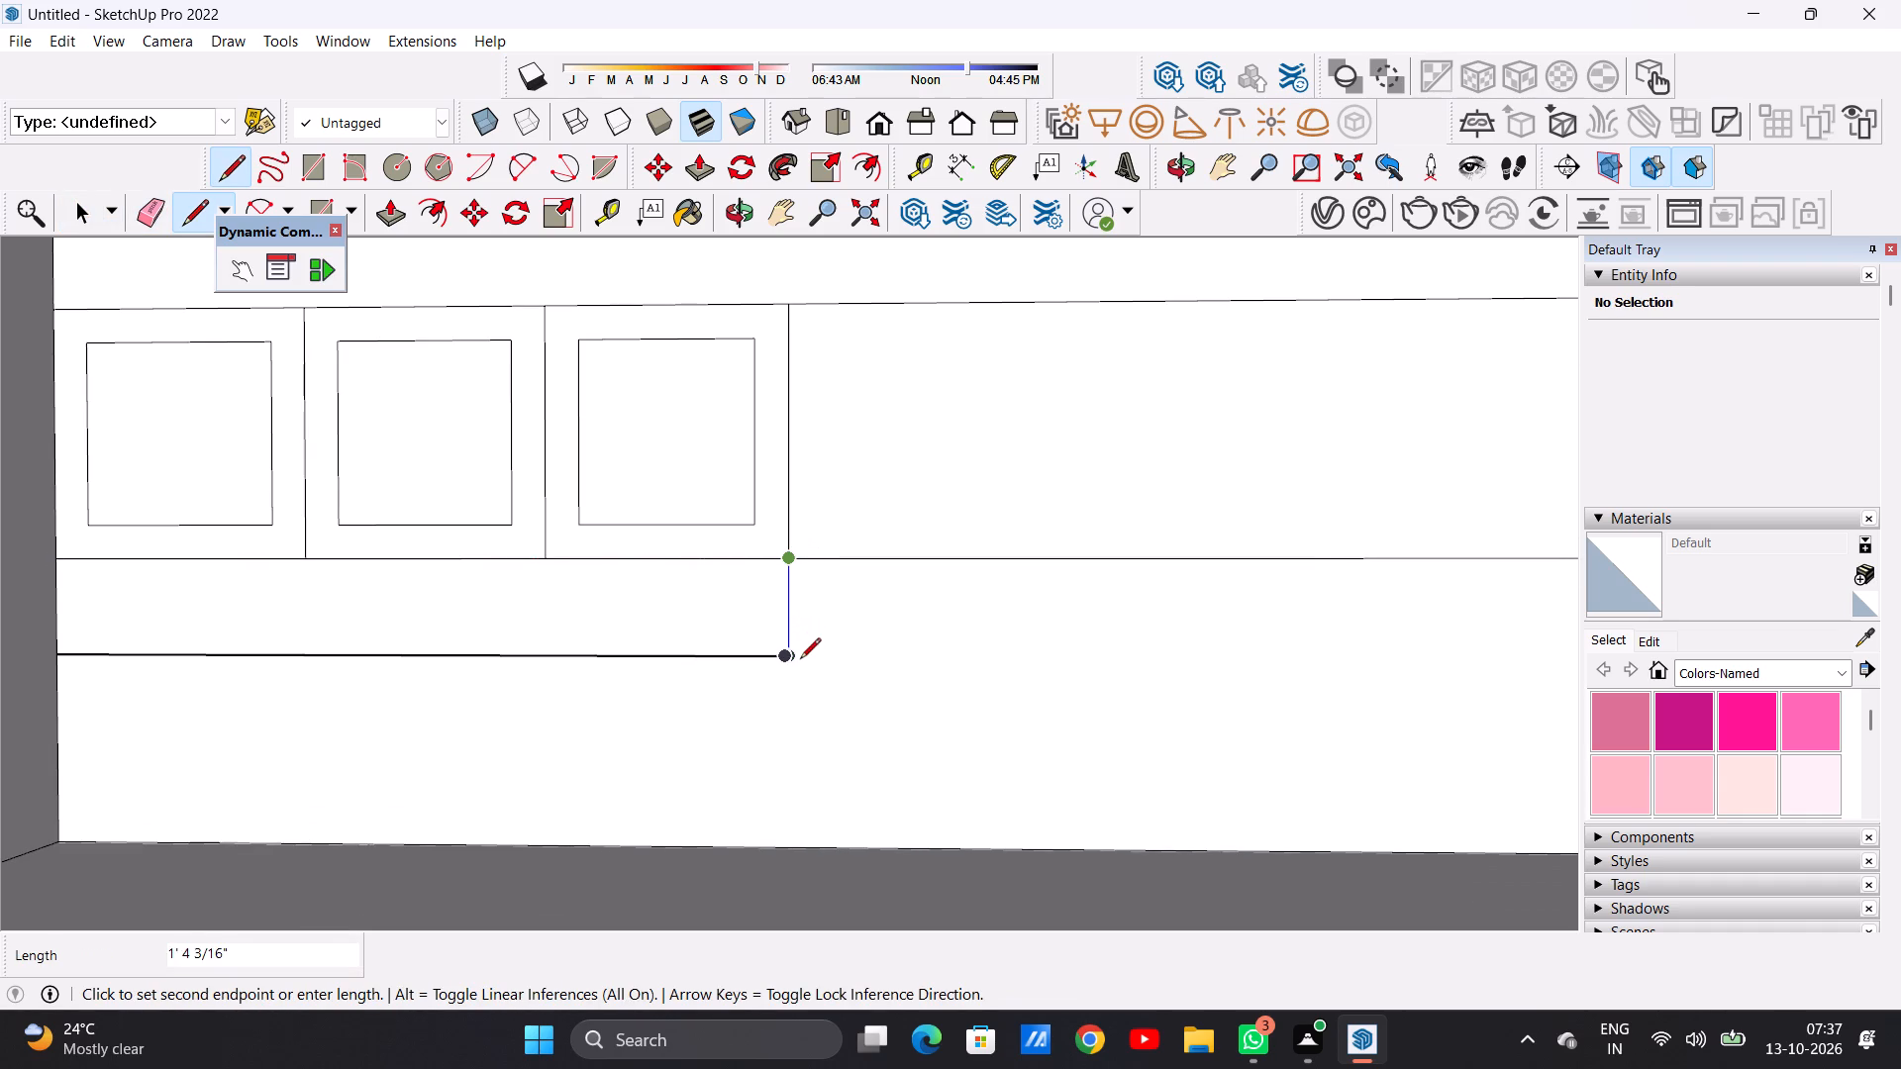
pyautogui.click(800, 660)
pyautogui.scroll(10, 766, 672)
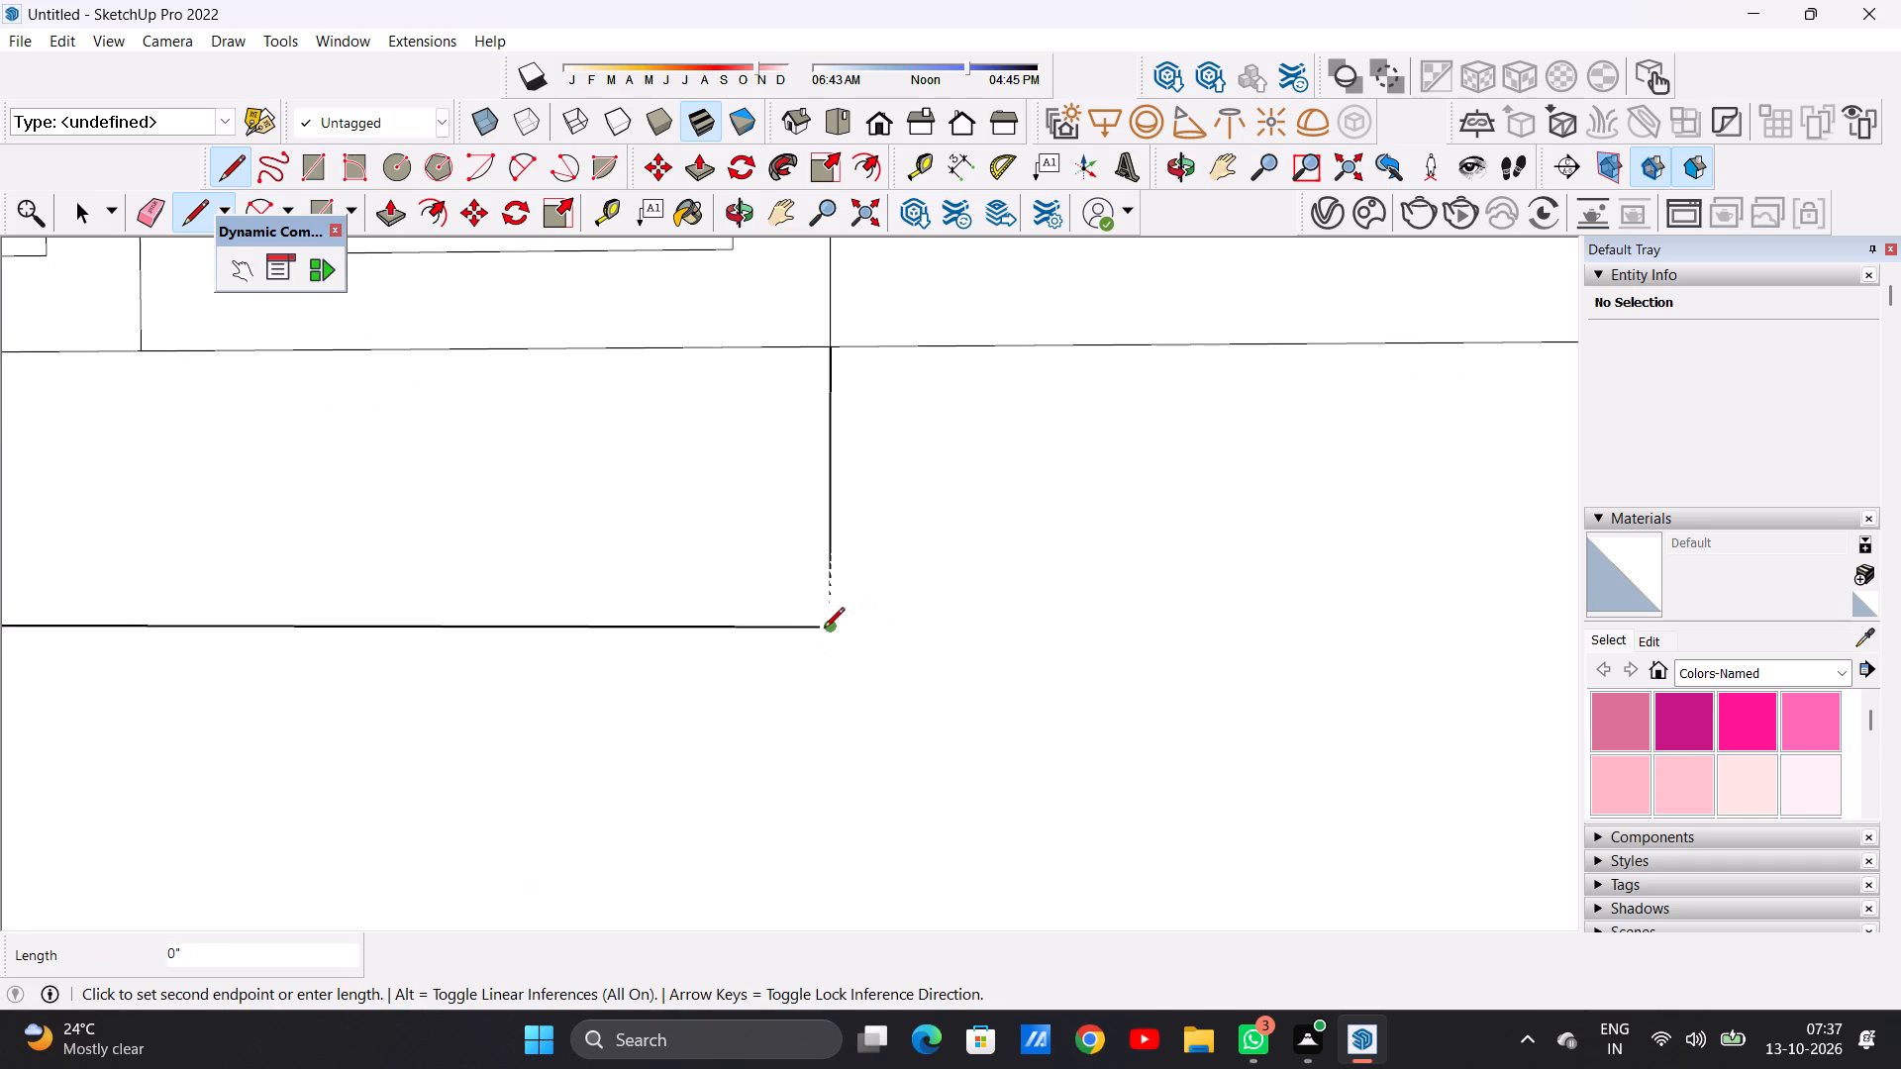
pyautogui.click(827, 632)
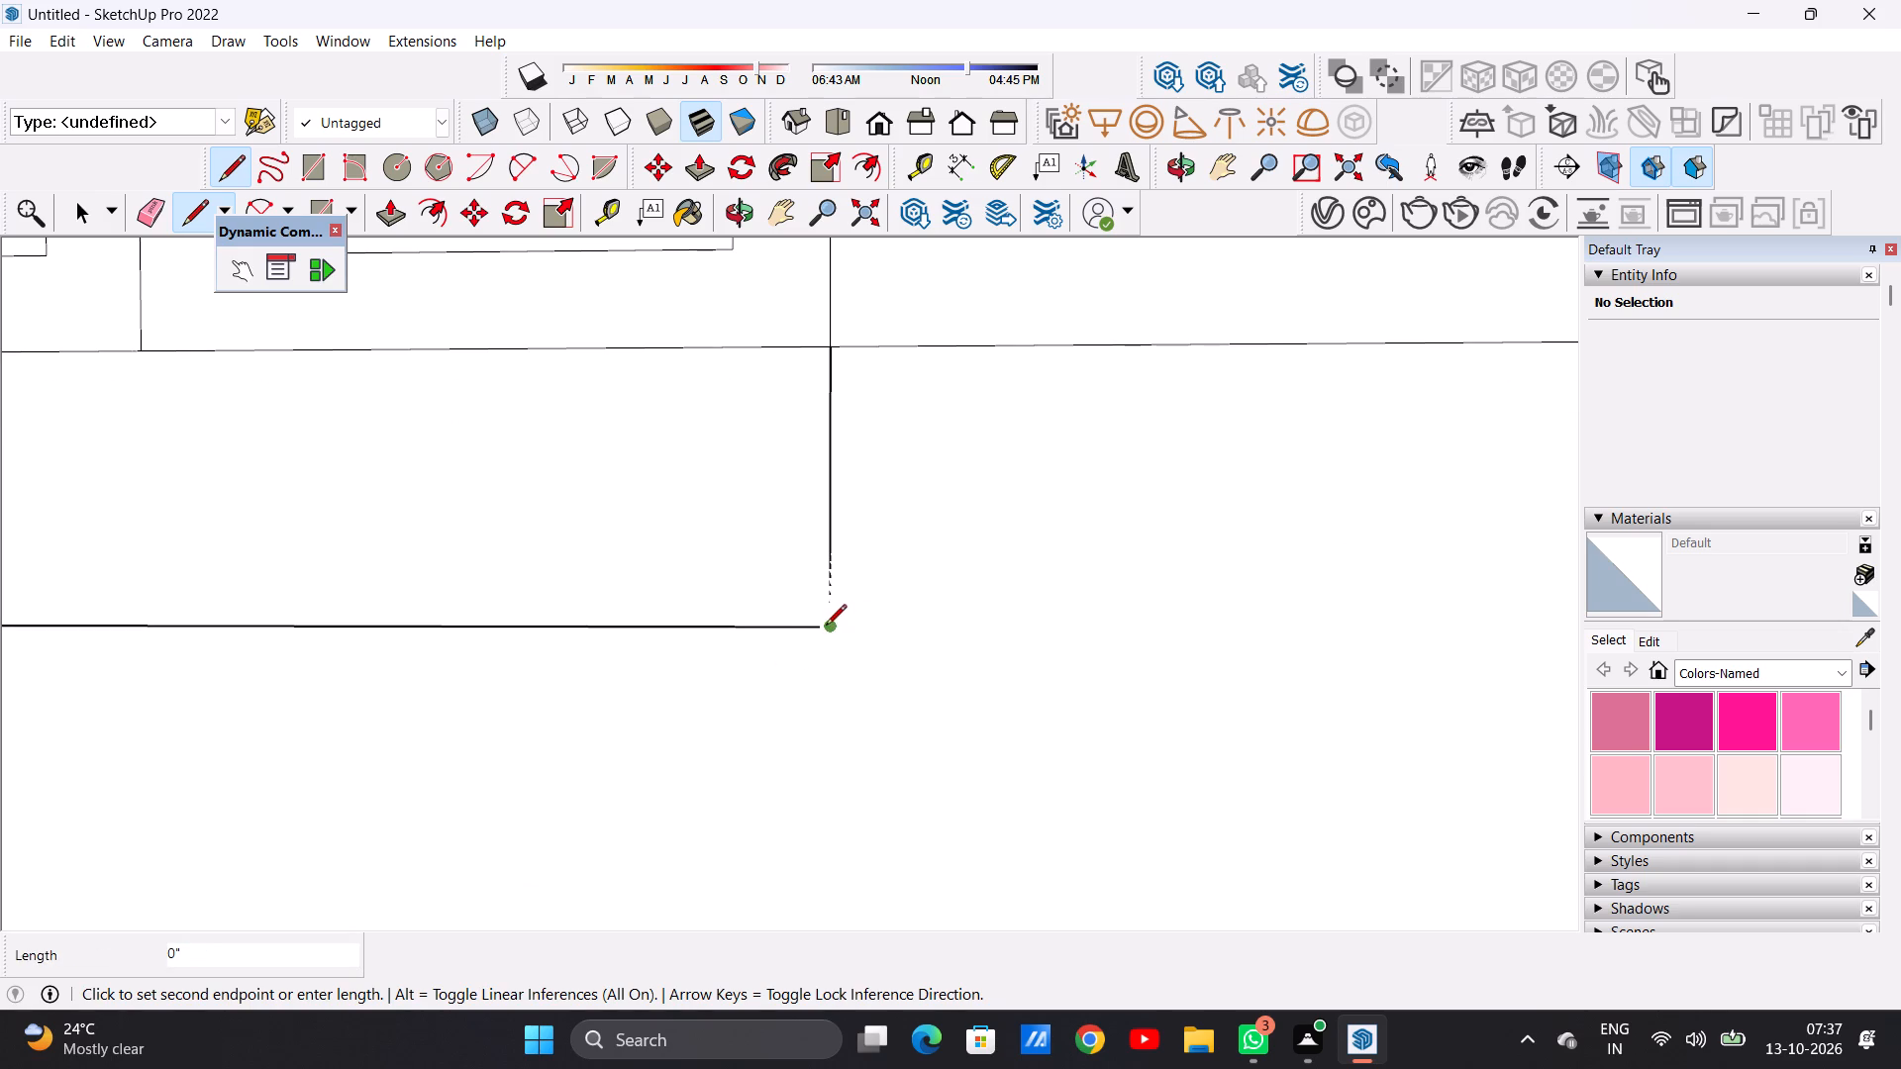
pyautogui.click(819, 632)
pyautogui.press('space')
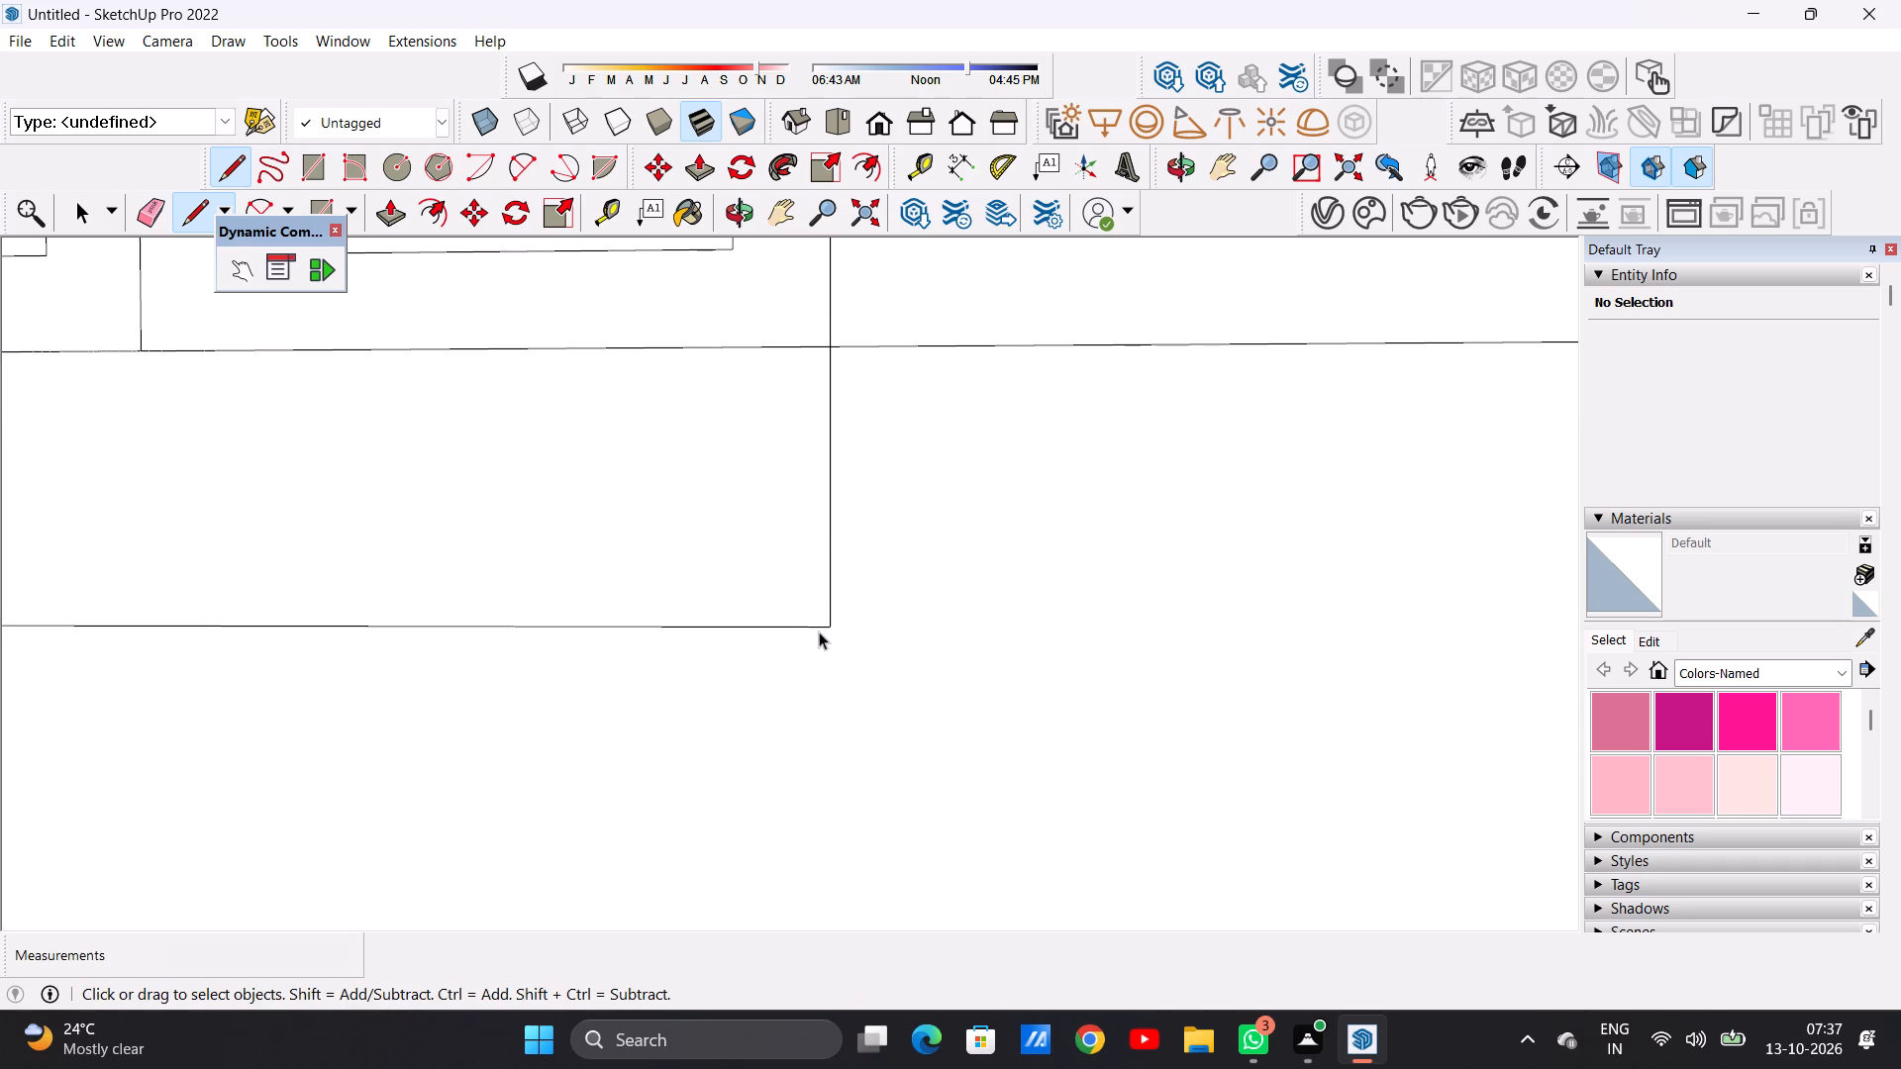
# Offset the outline of the strip beneath the panels inward by about 2 3/8".
pyautogui.scroll(-17, 832, 530)
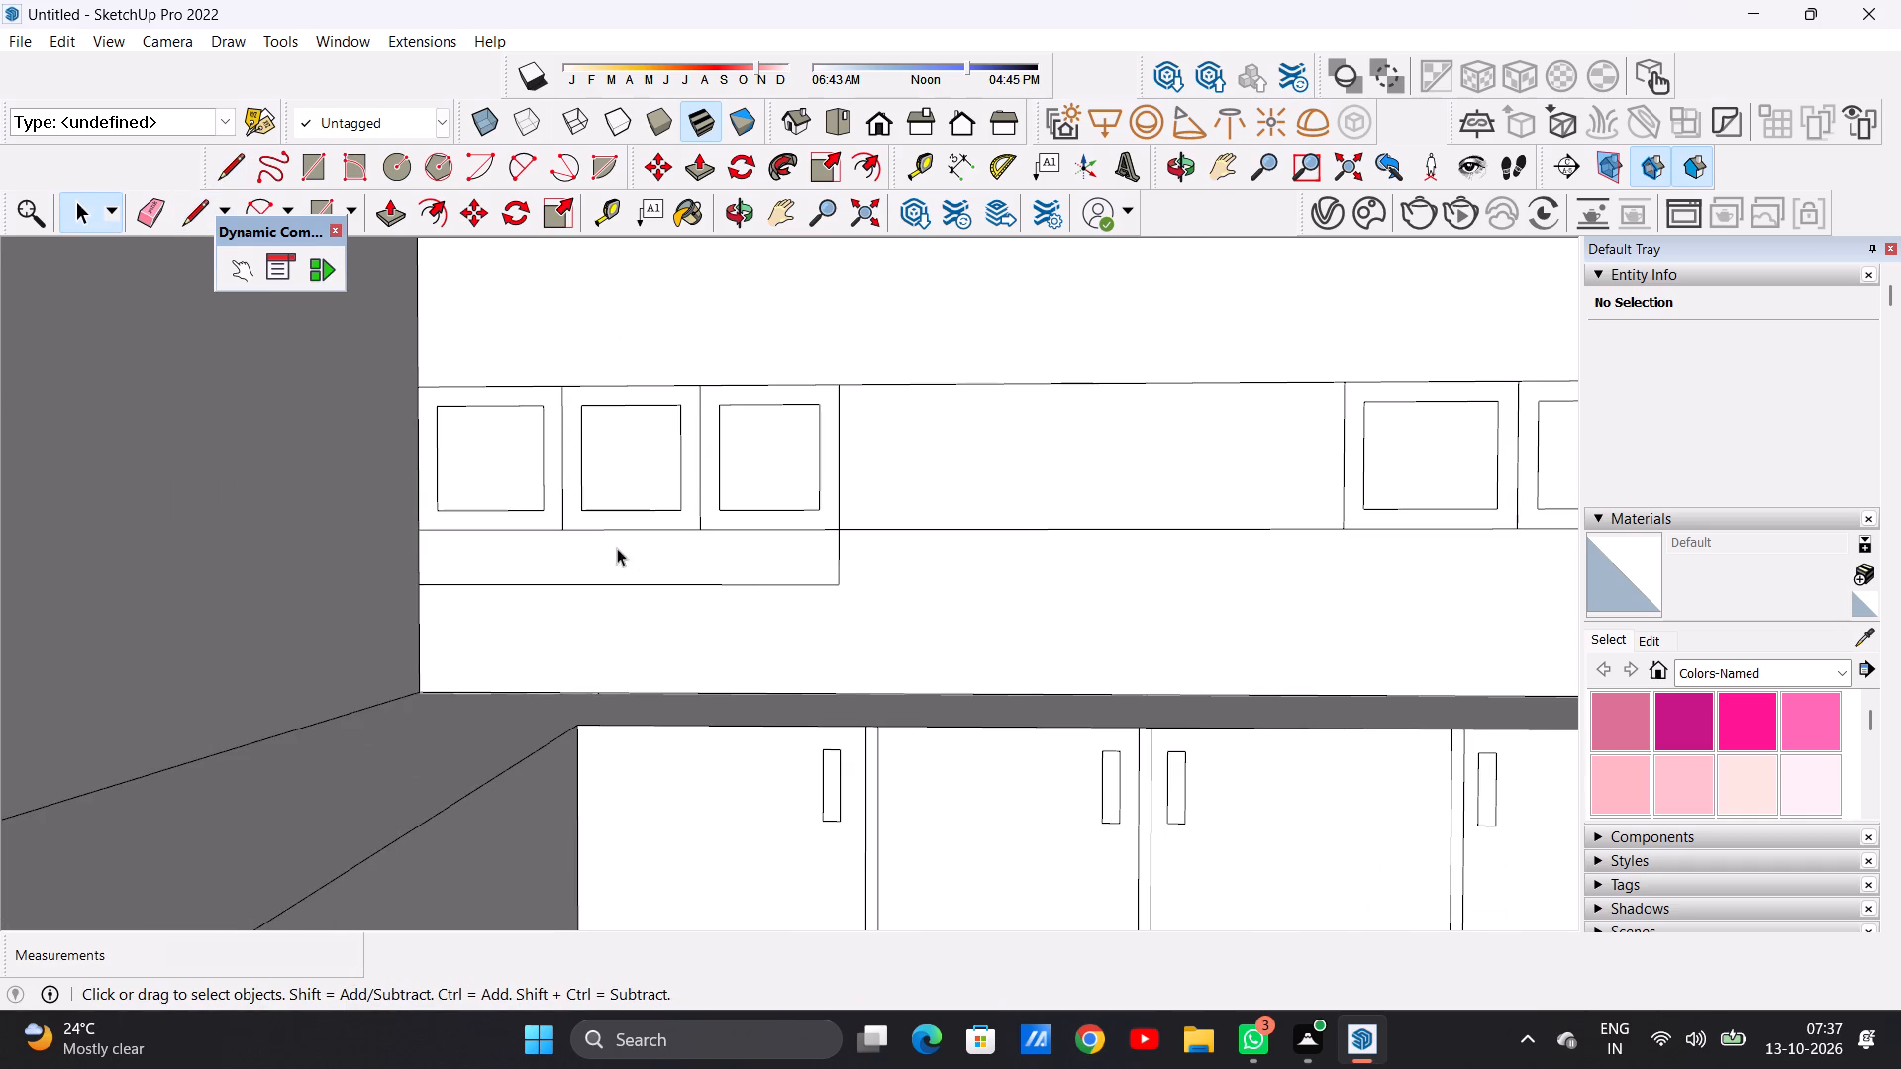
pyautogui.scroll(-2, 583, 556)
pyautogui.scroll(6, 479, 556)
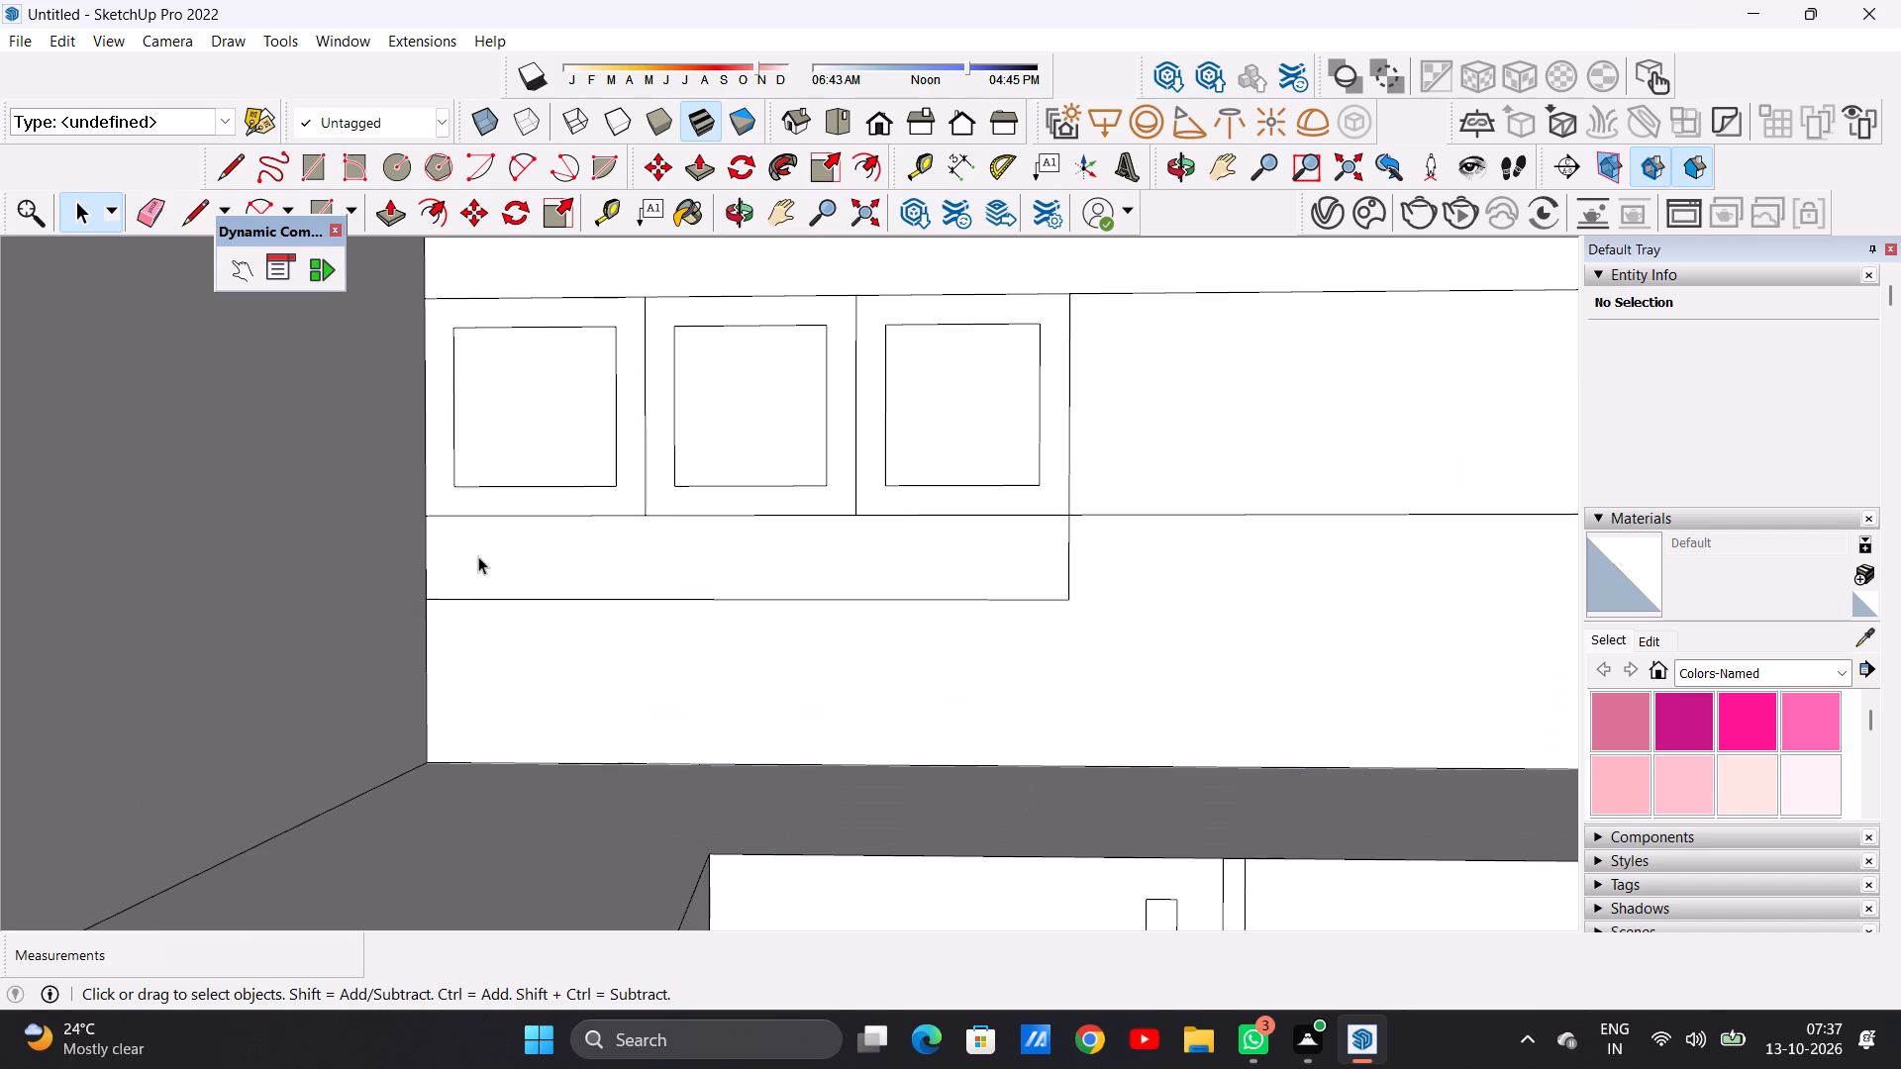
pyautogui.scroll(3, 535, 574)
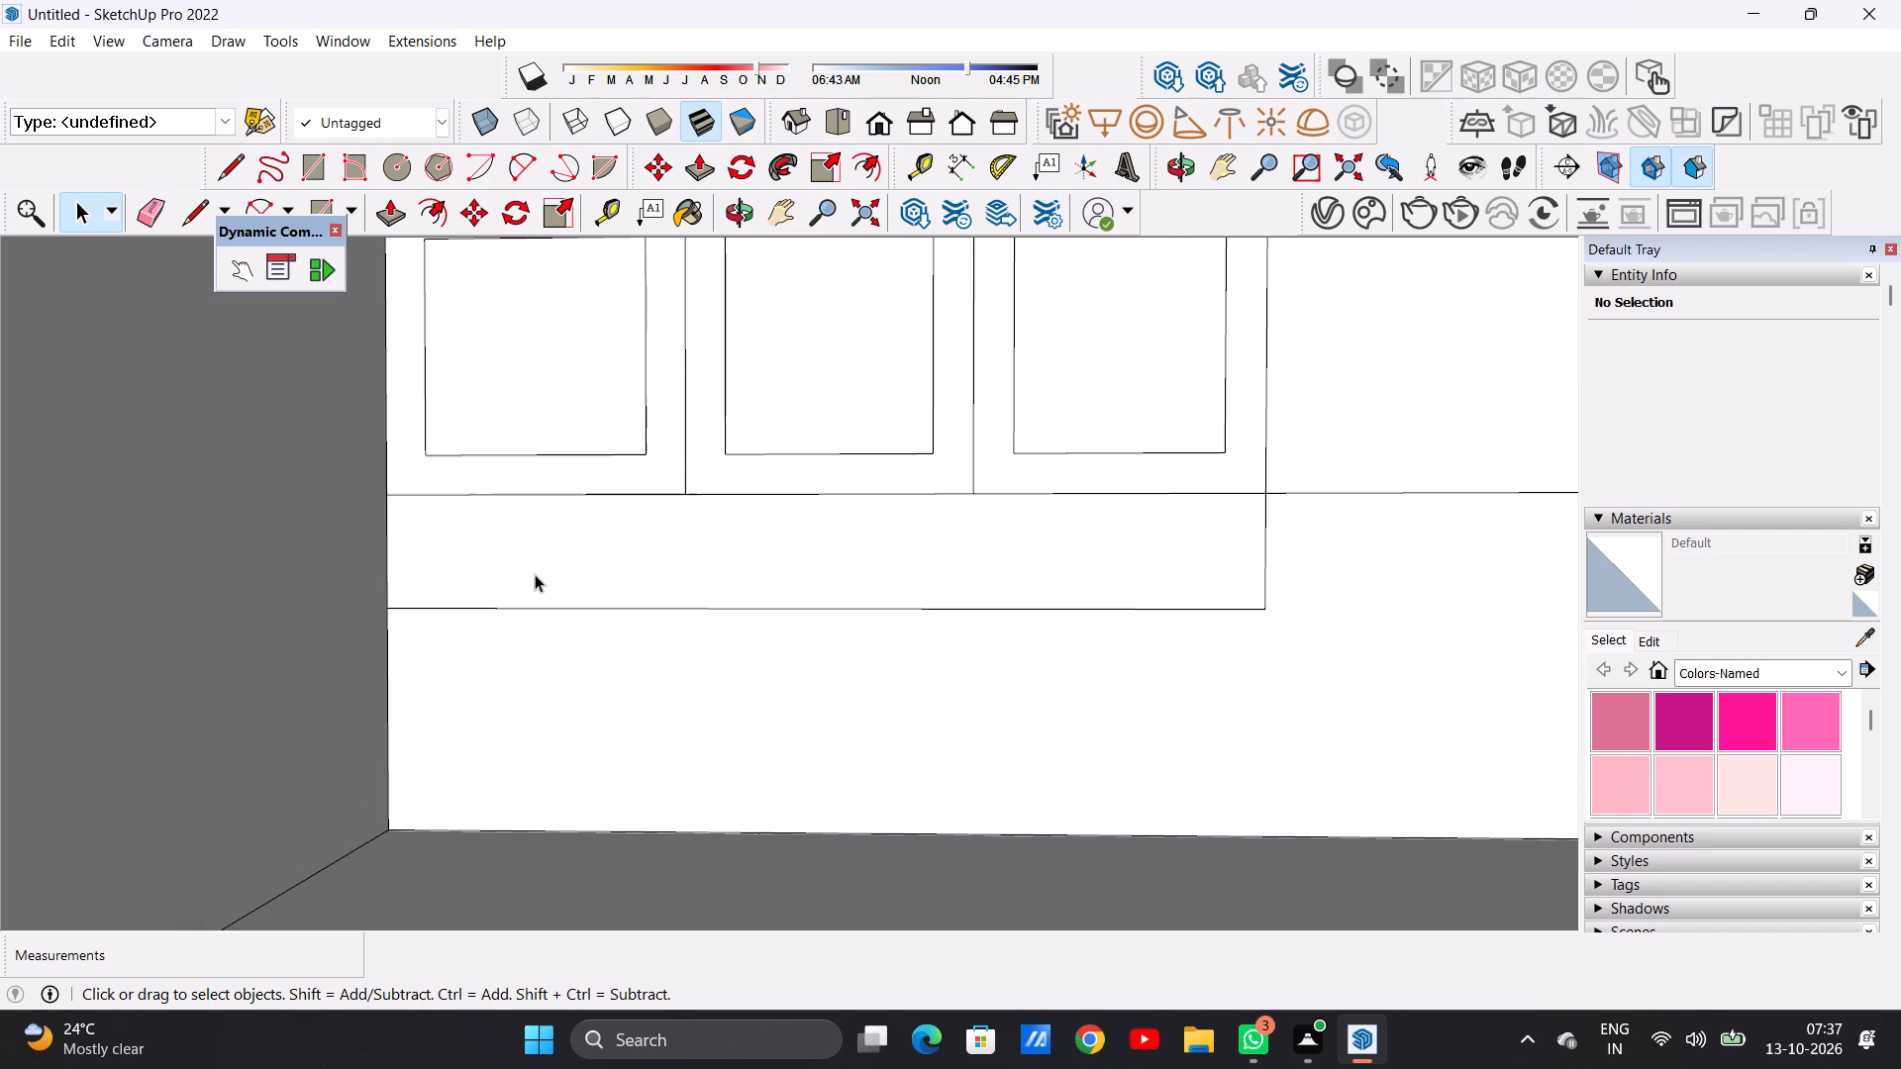
pyautogui.write('OF')
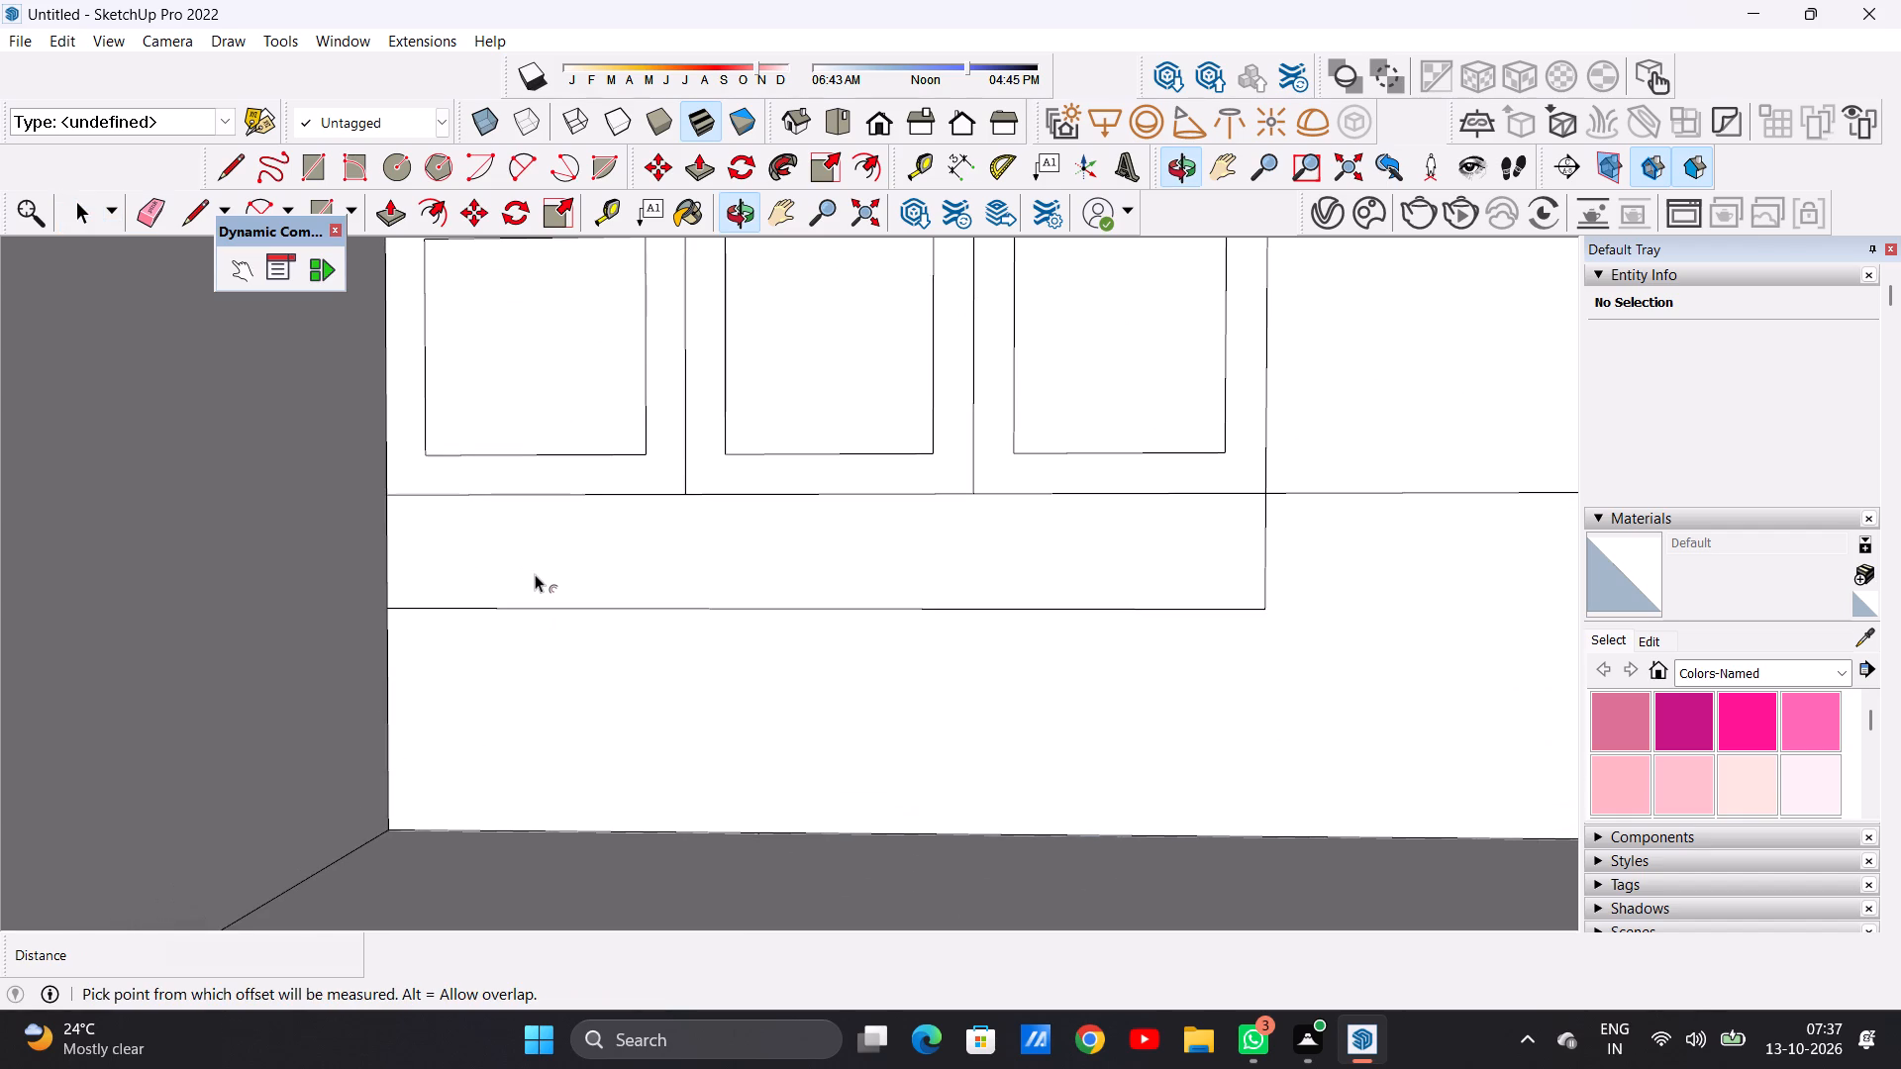
pyautogui.click(527, 568)
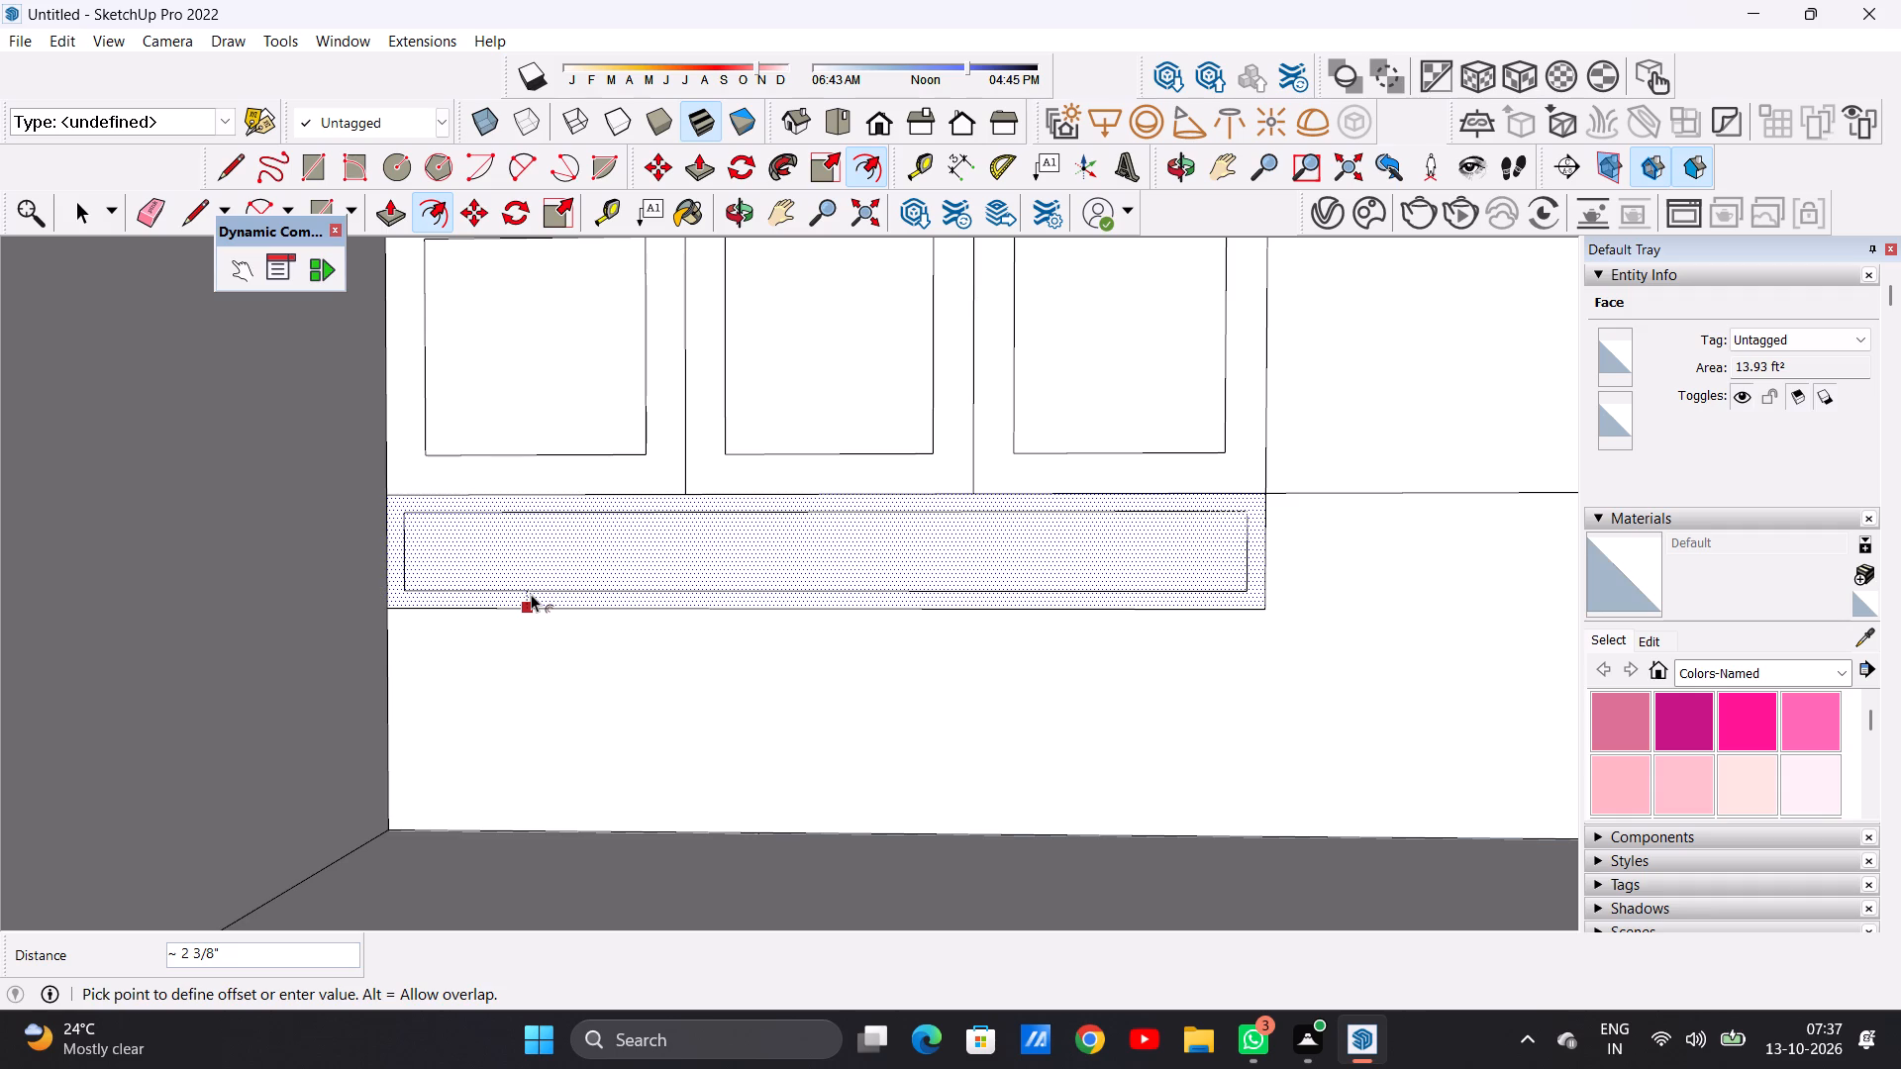
pyautogui.click(531, 592)
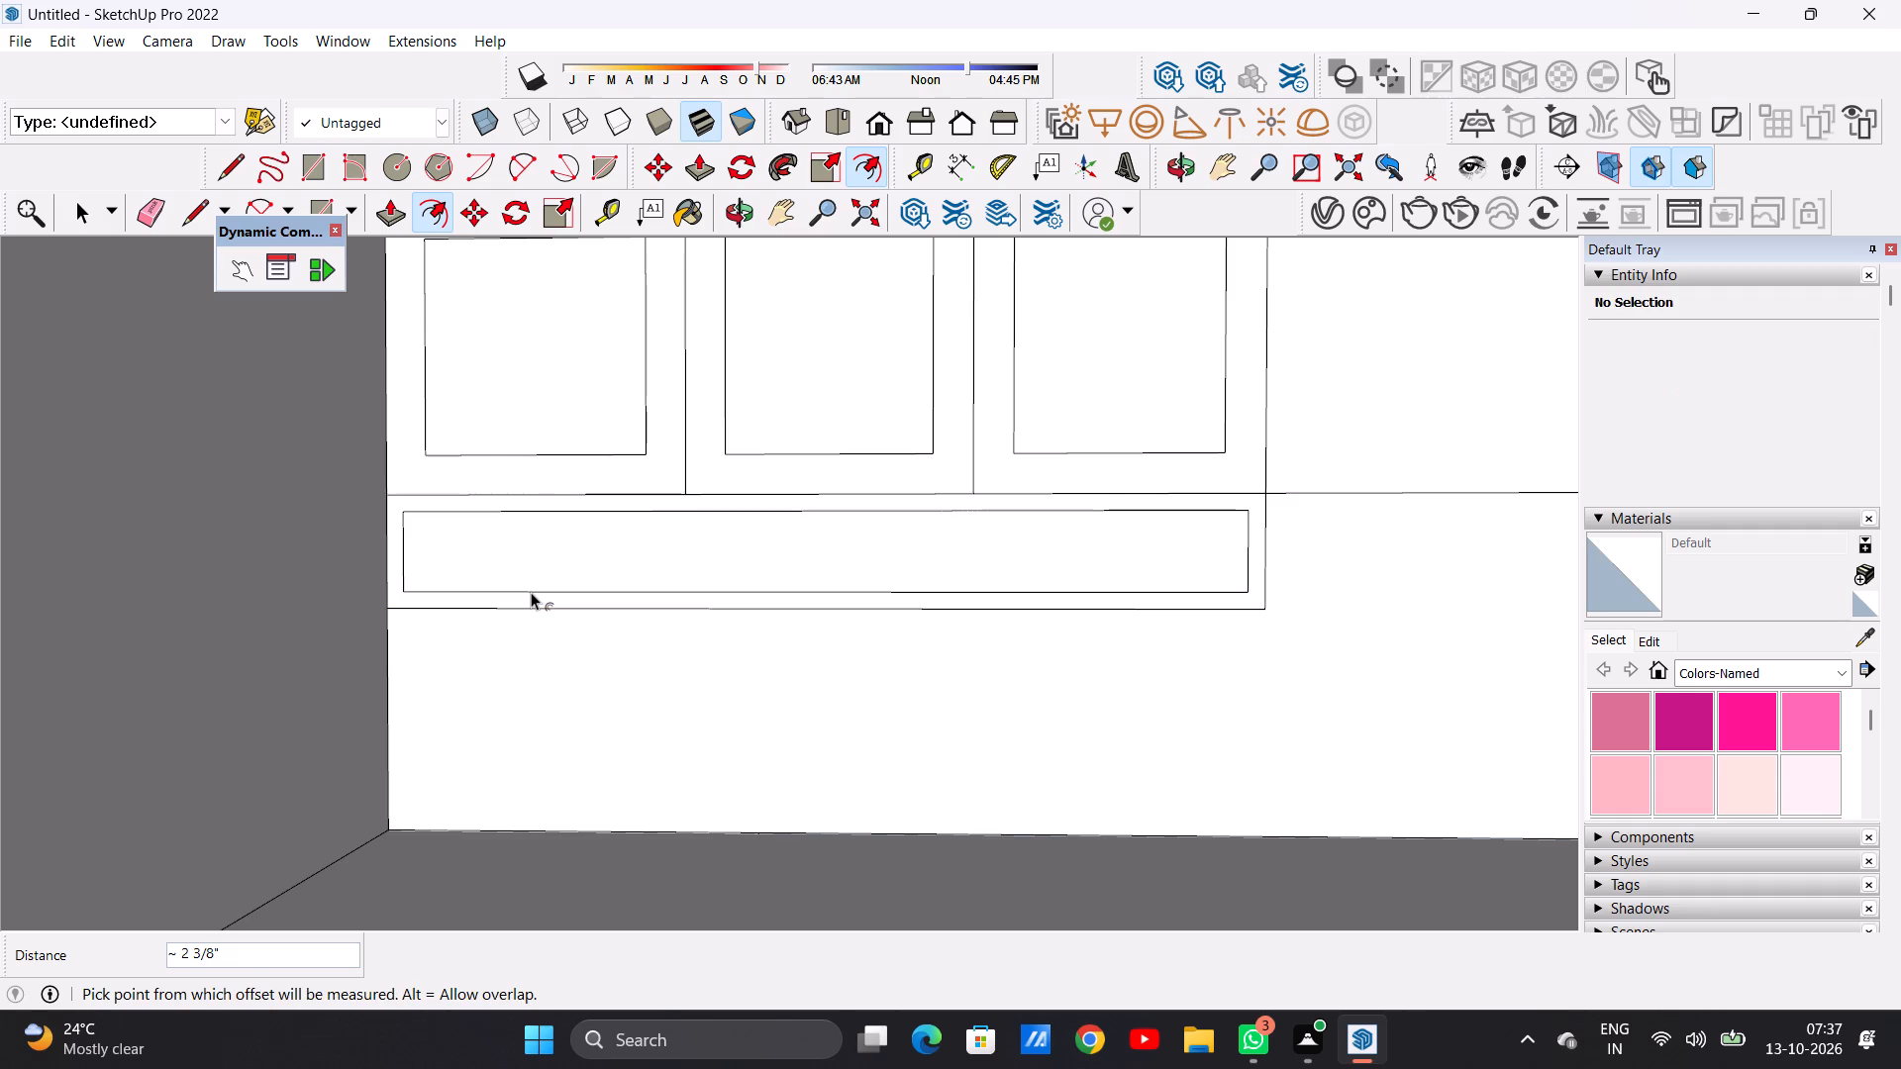
pyautogui.press('space')
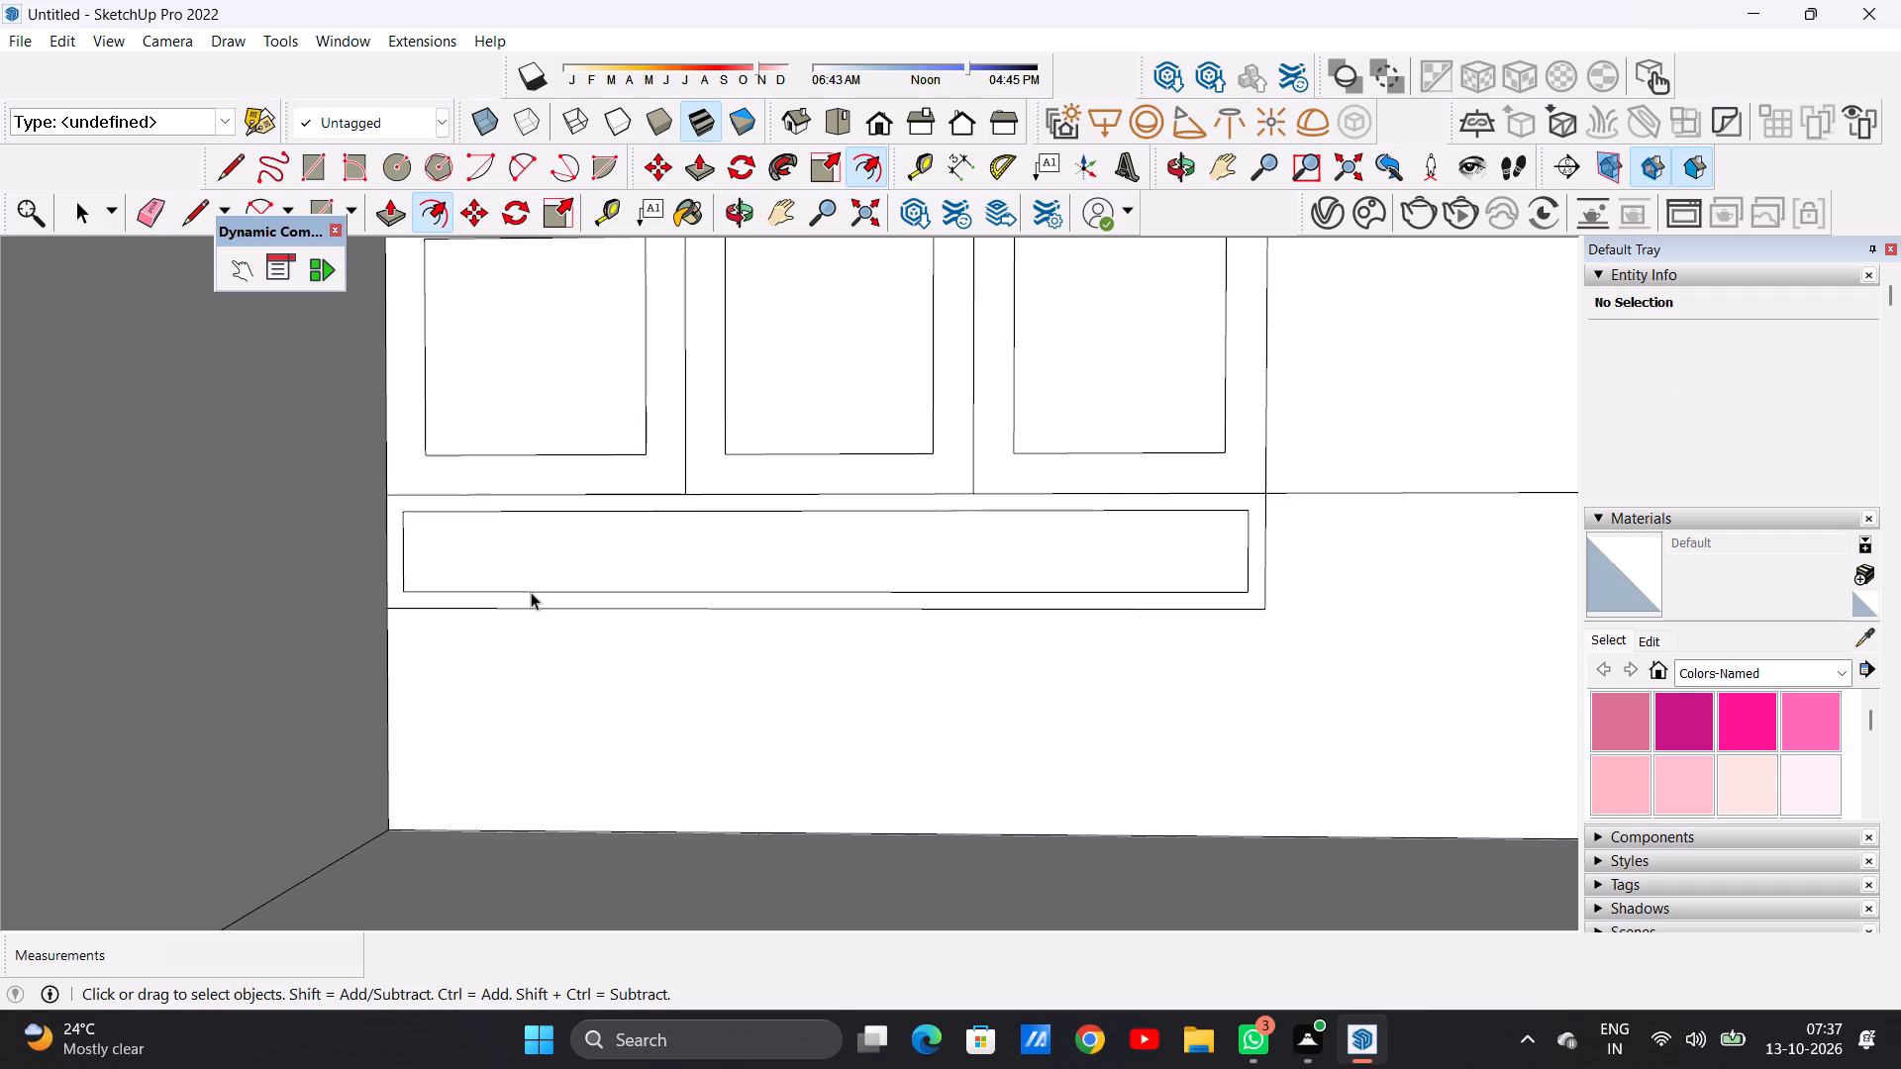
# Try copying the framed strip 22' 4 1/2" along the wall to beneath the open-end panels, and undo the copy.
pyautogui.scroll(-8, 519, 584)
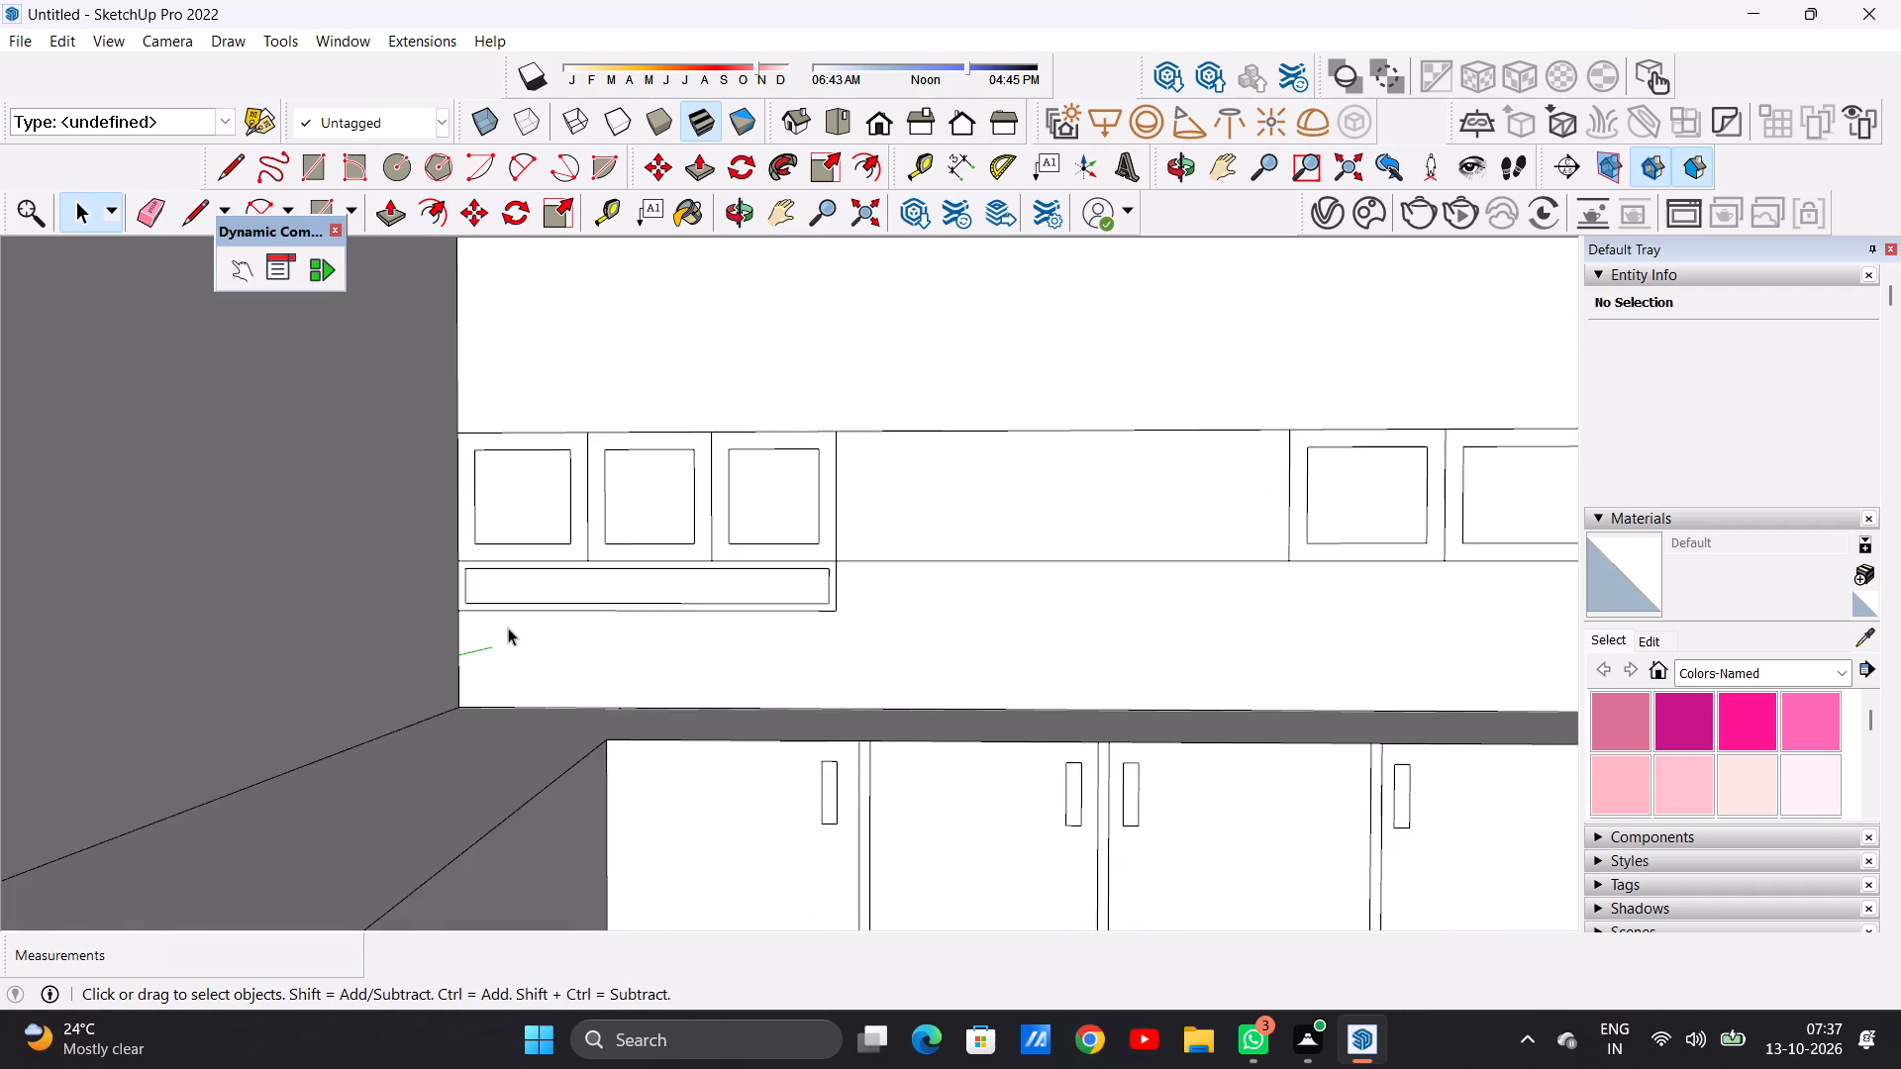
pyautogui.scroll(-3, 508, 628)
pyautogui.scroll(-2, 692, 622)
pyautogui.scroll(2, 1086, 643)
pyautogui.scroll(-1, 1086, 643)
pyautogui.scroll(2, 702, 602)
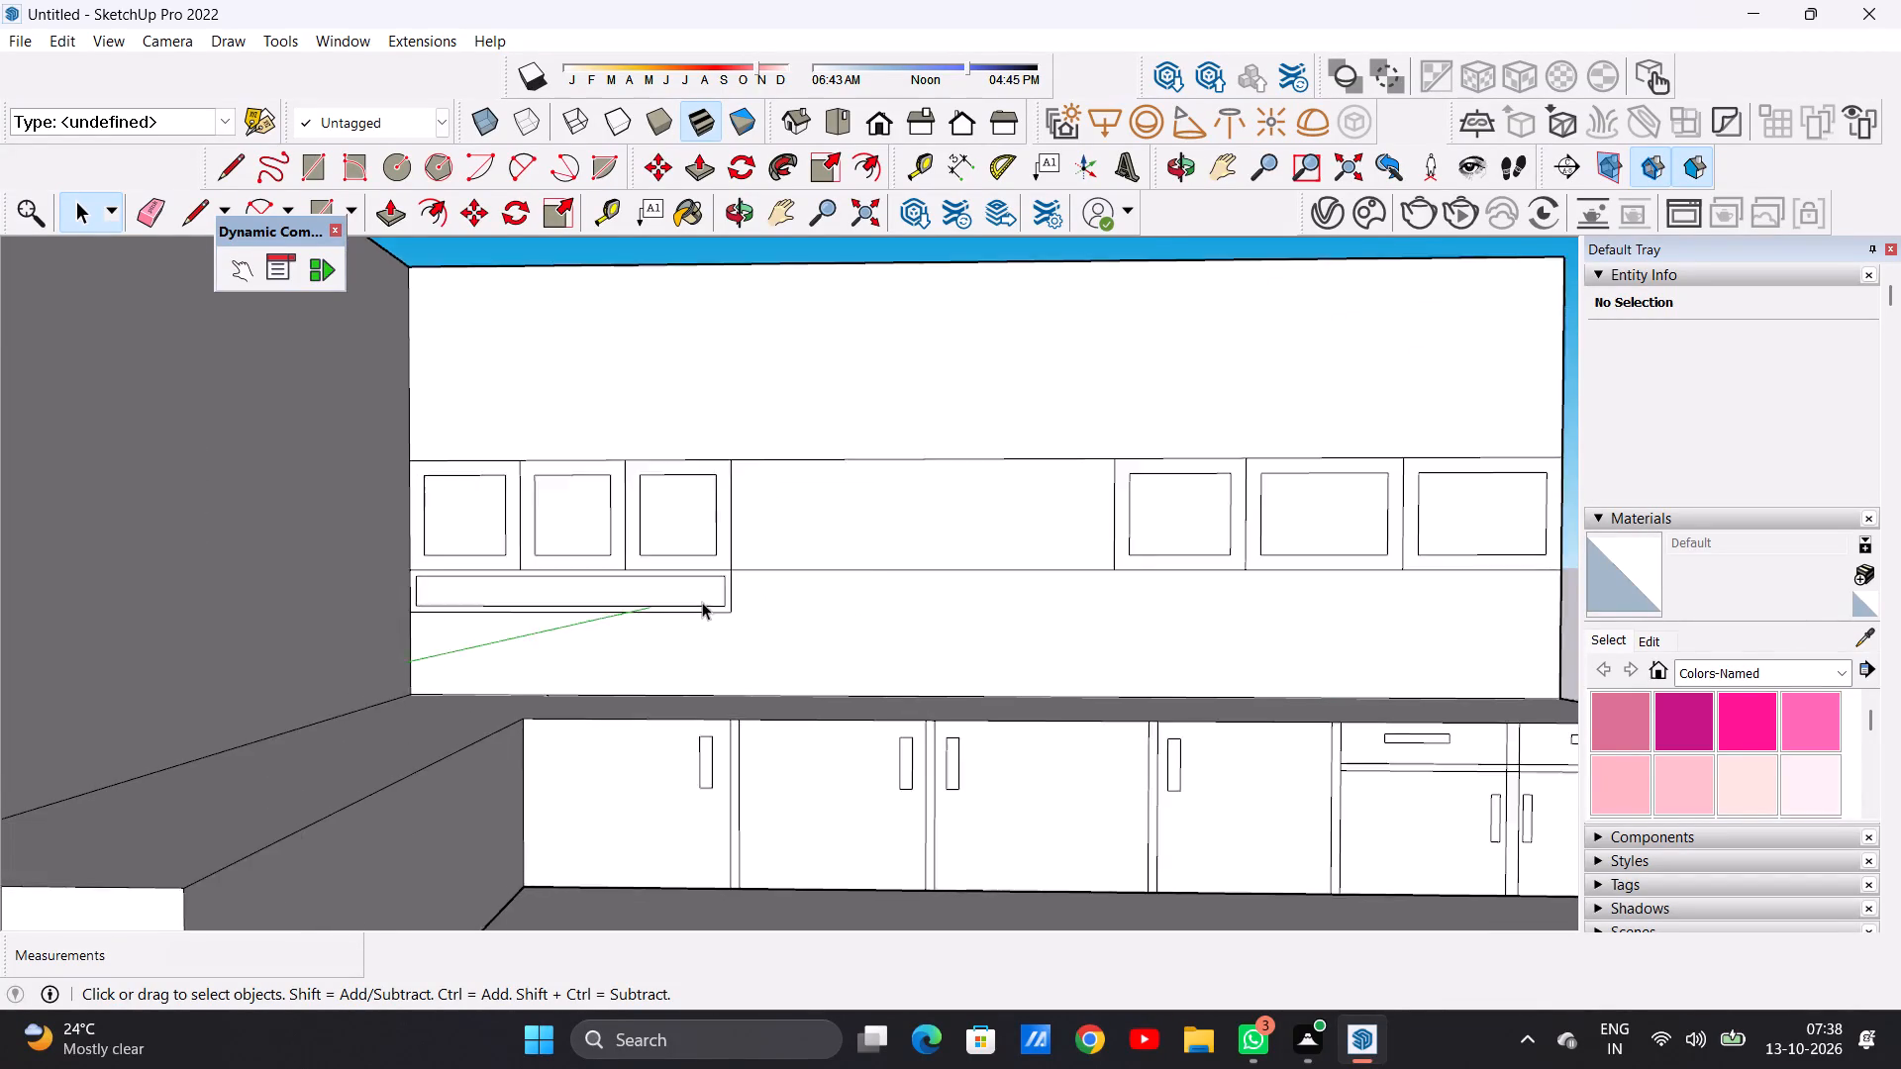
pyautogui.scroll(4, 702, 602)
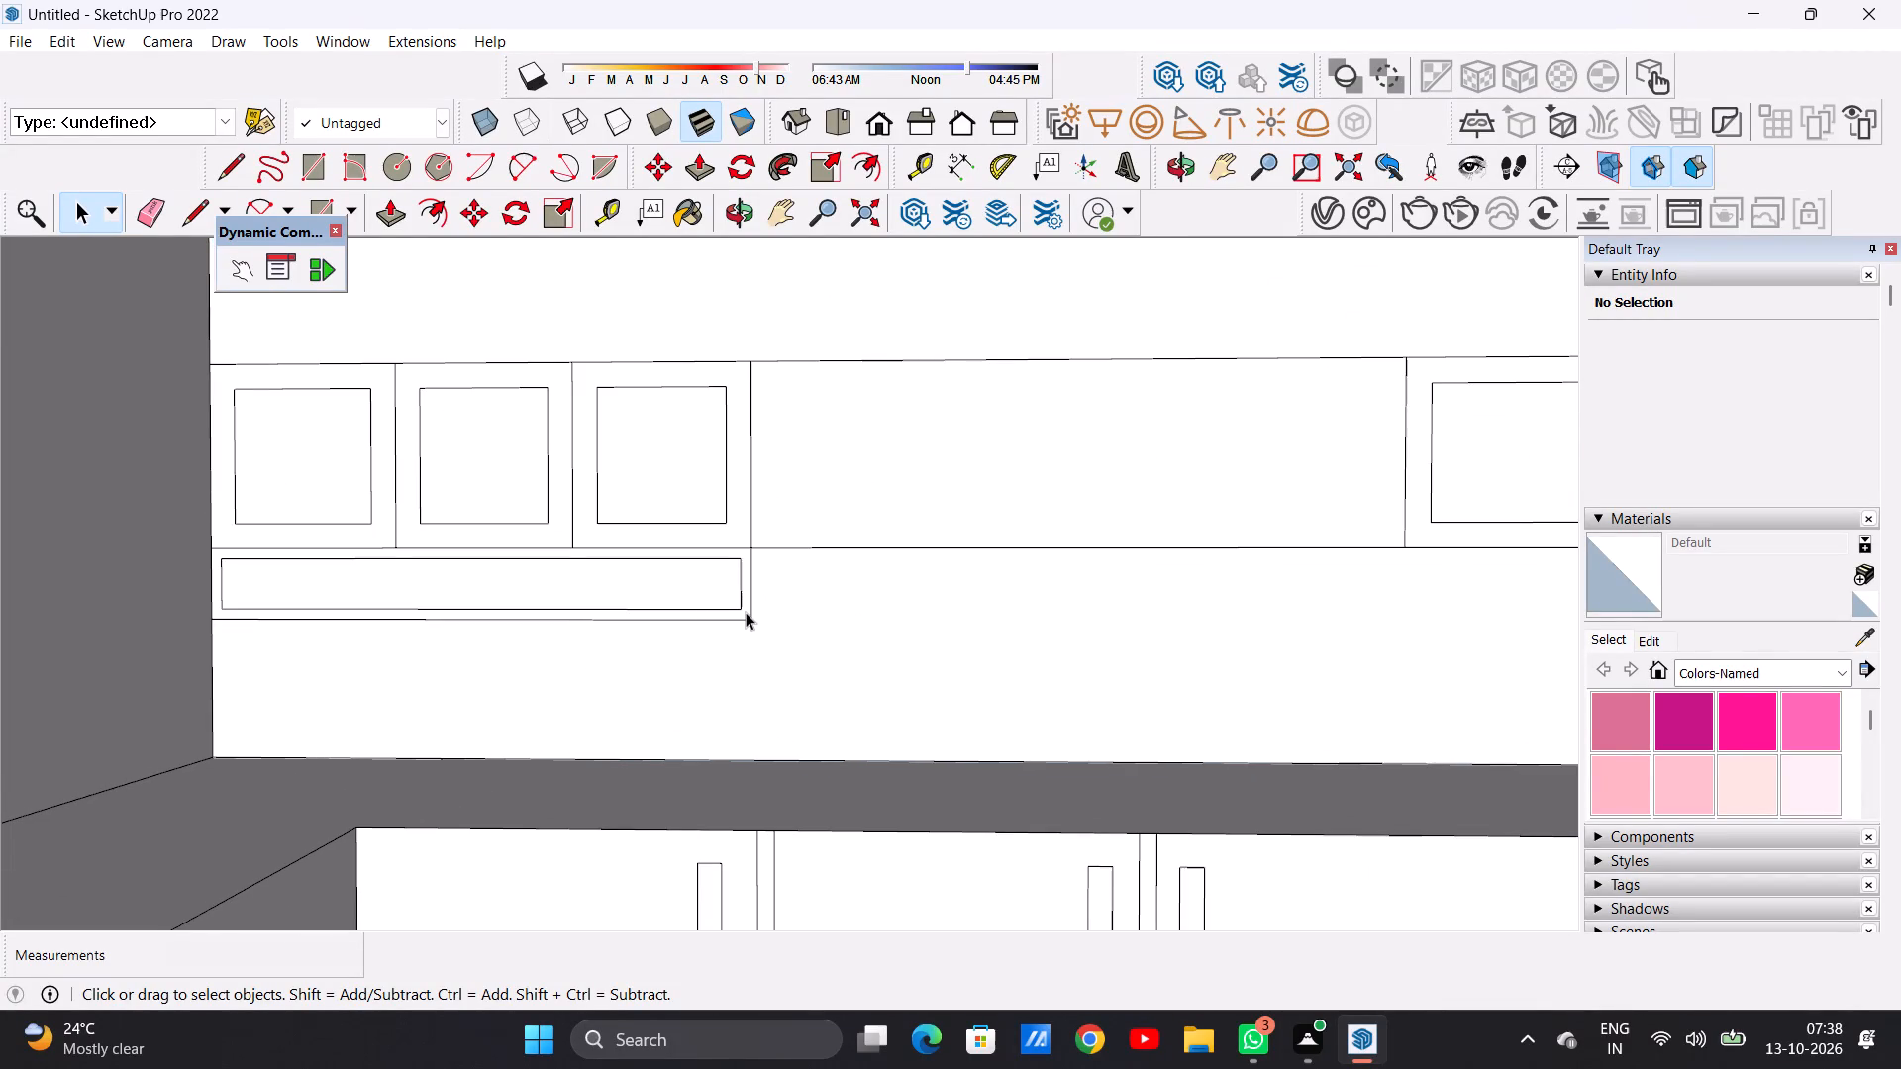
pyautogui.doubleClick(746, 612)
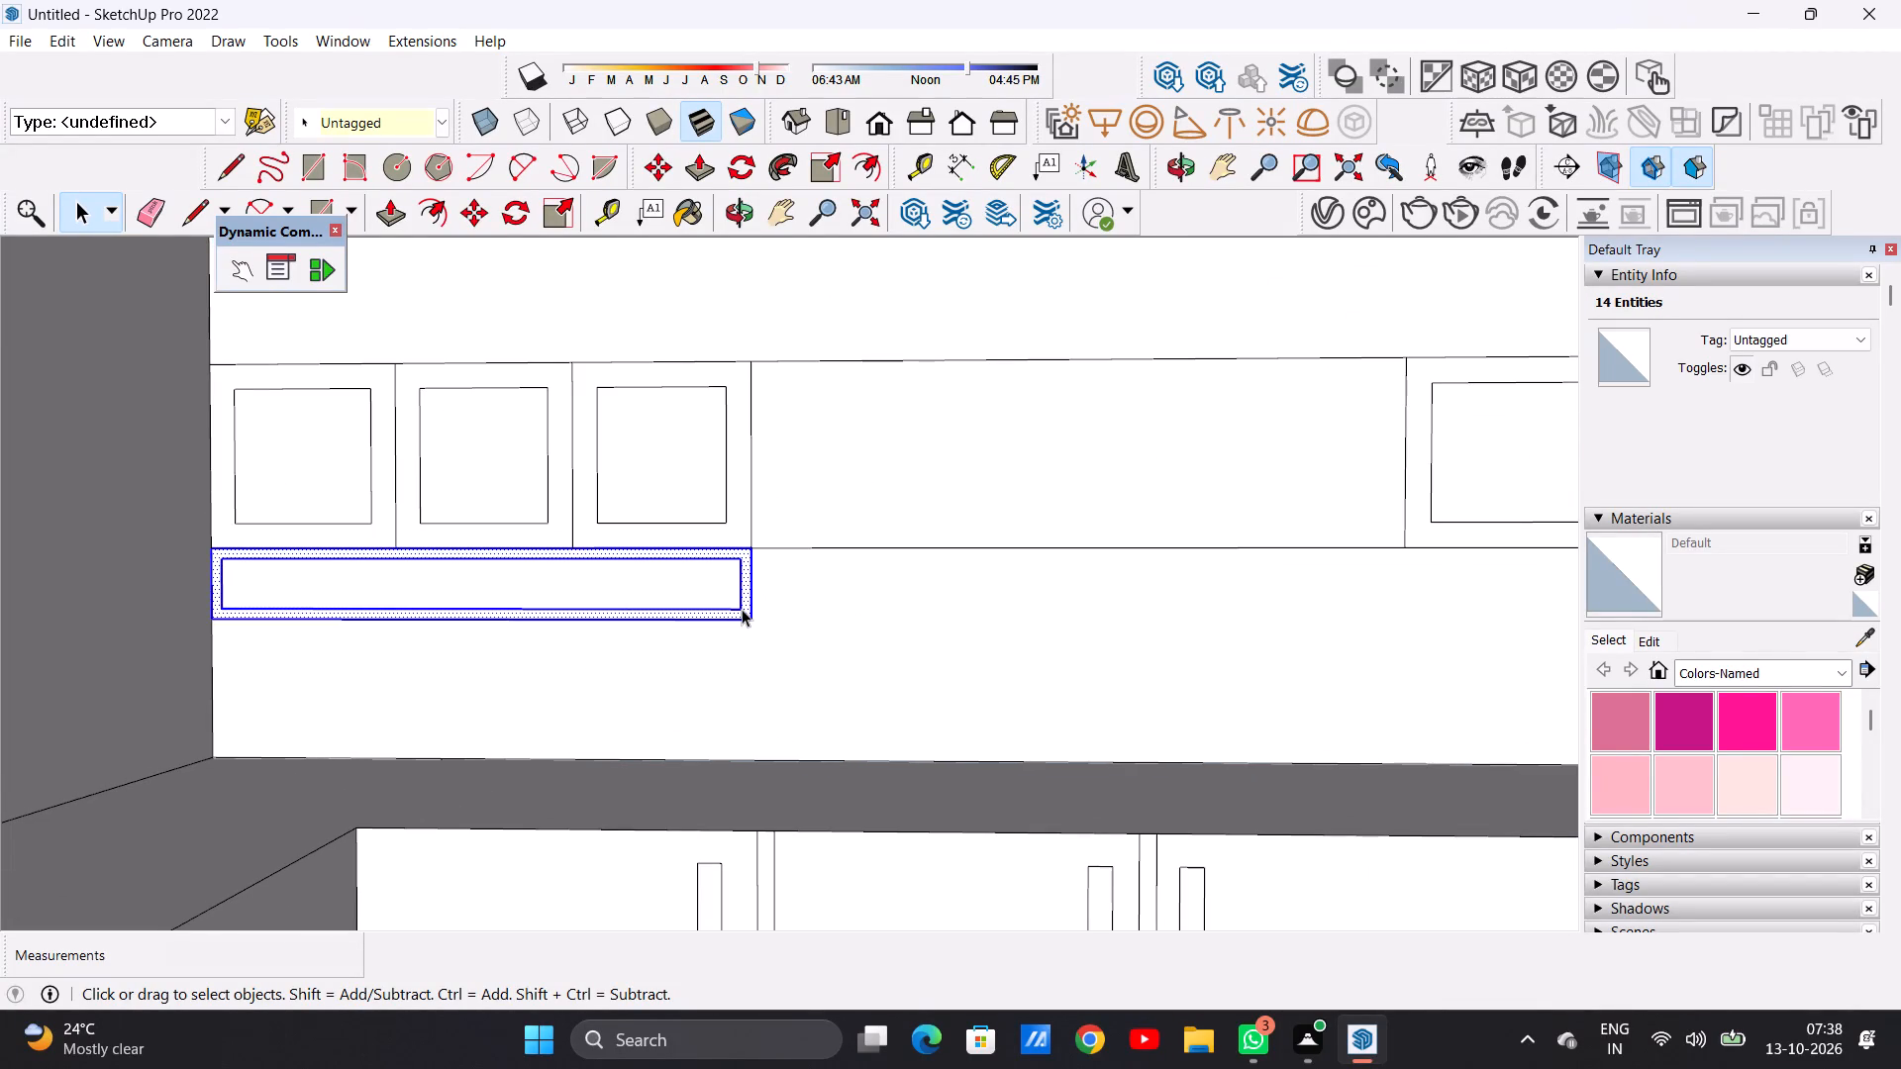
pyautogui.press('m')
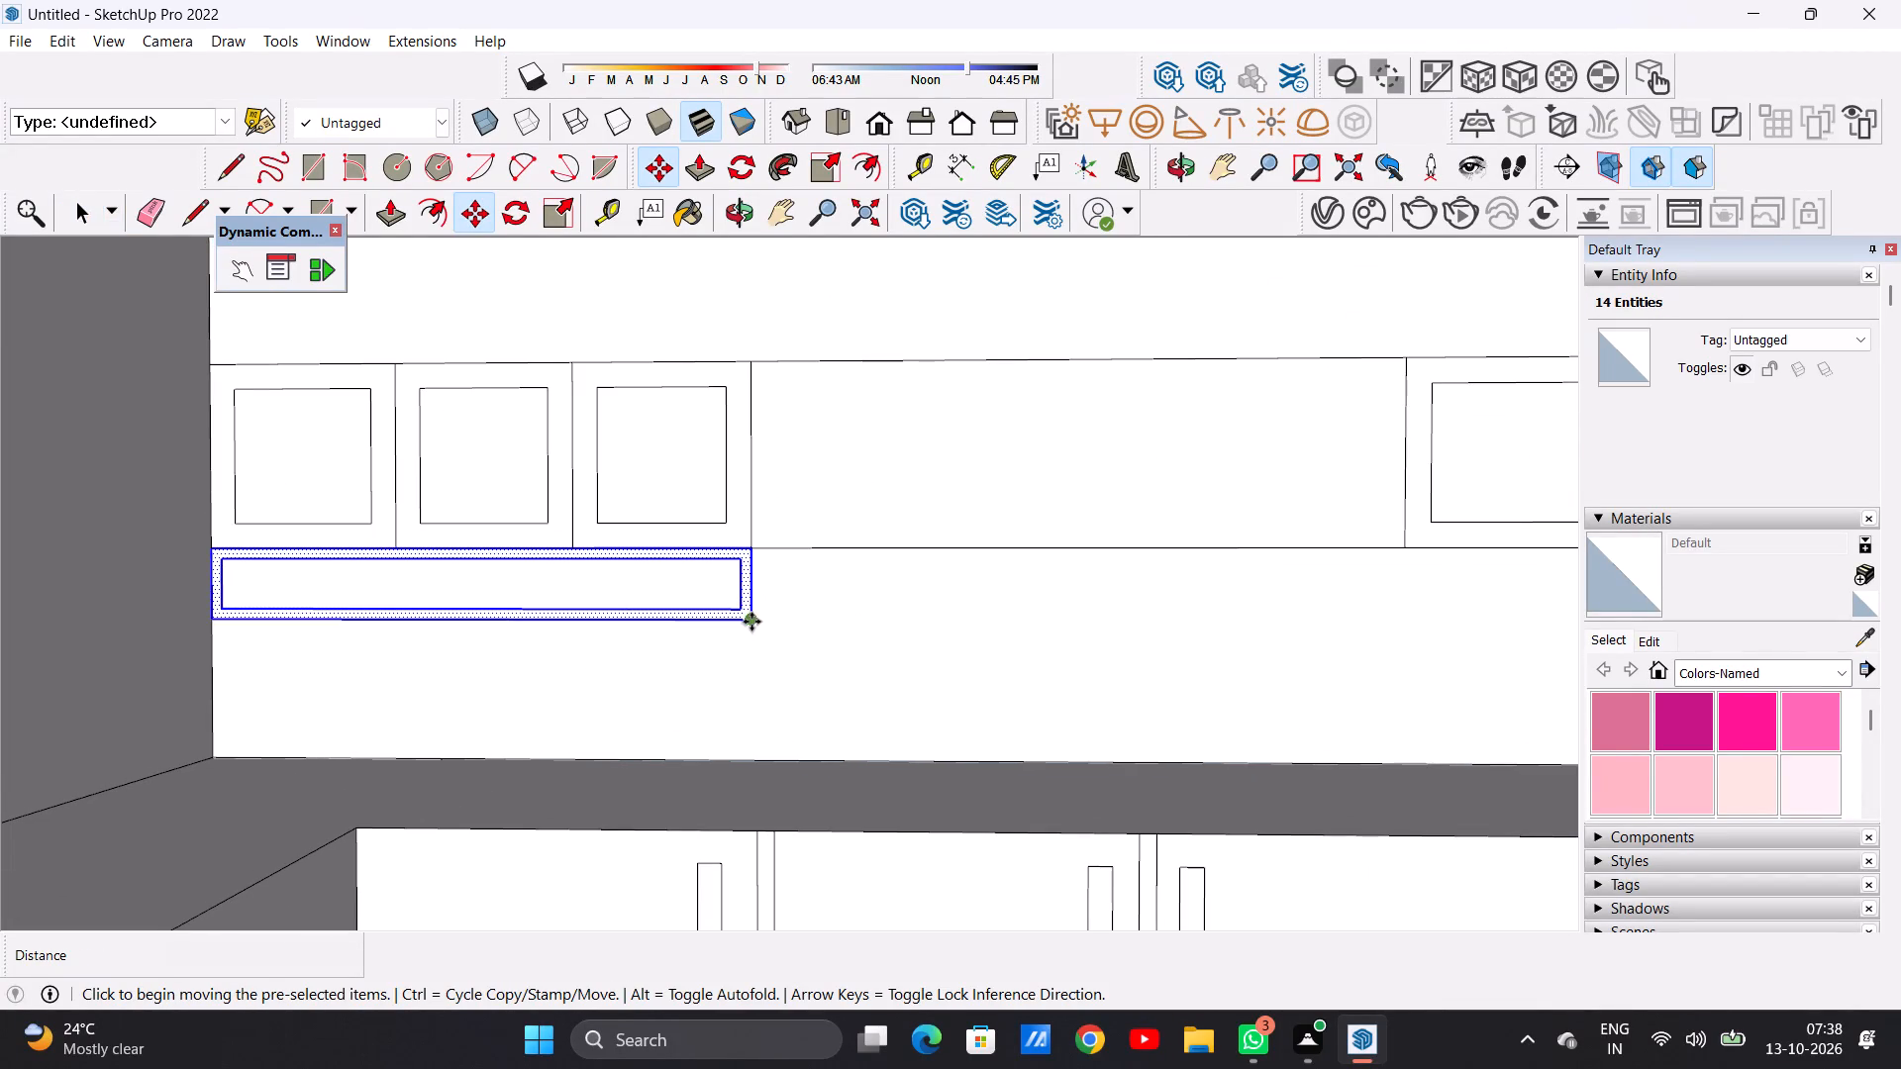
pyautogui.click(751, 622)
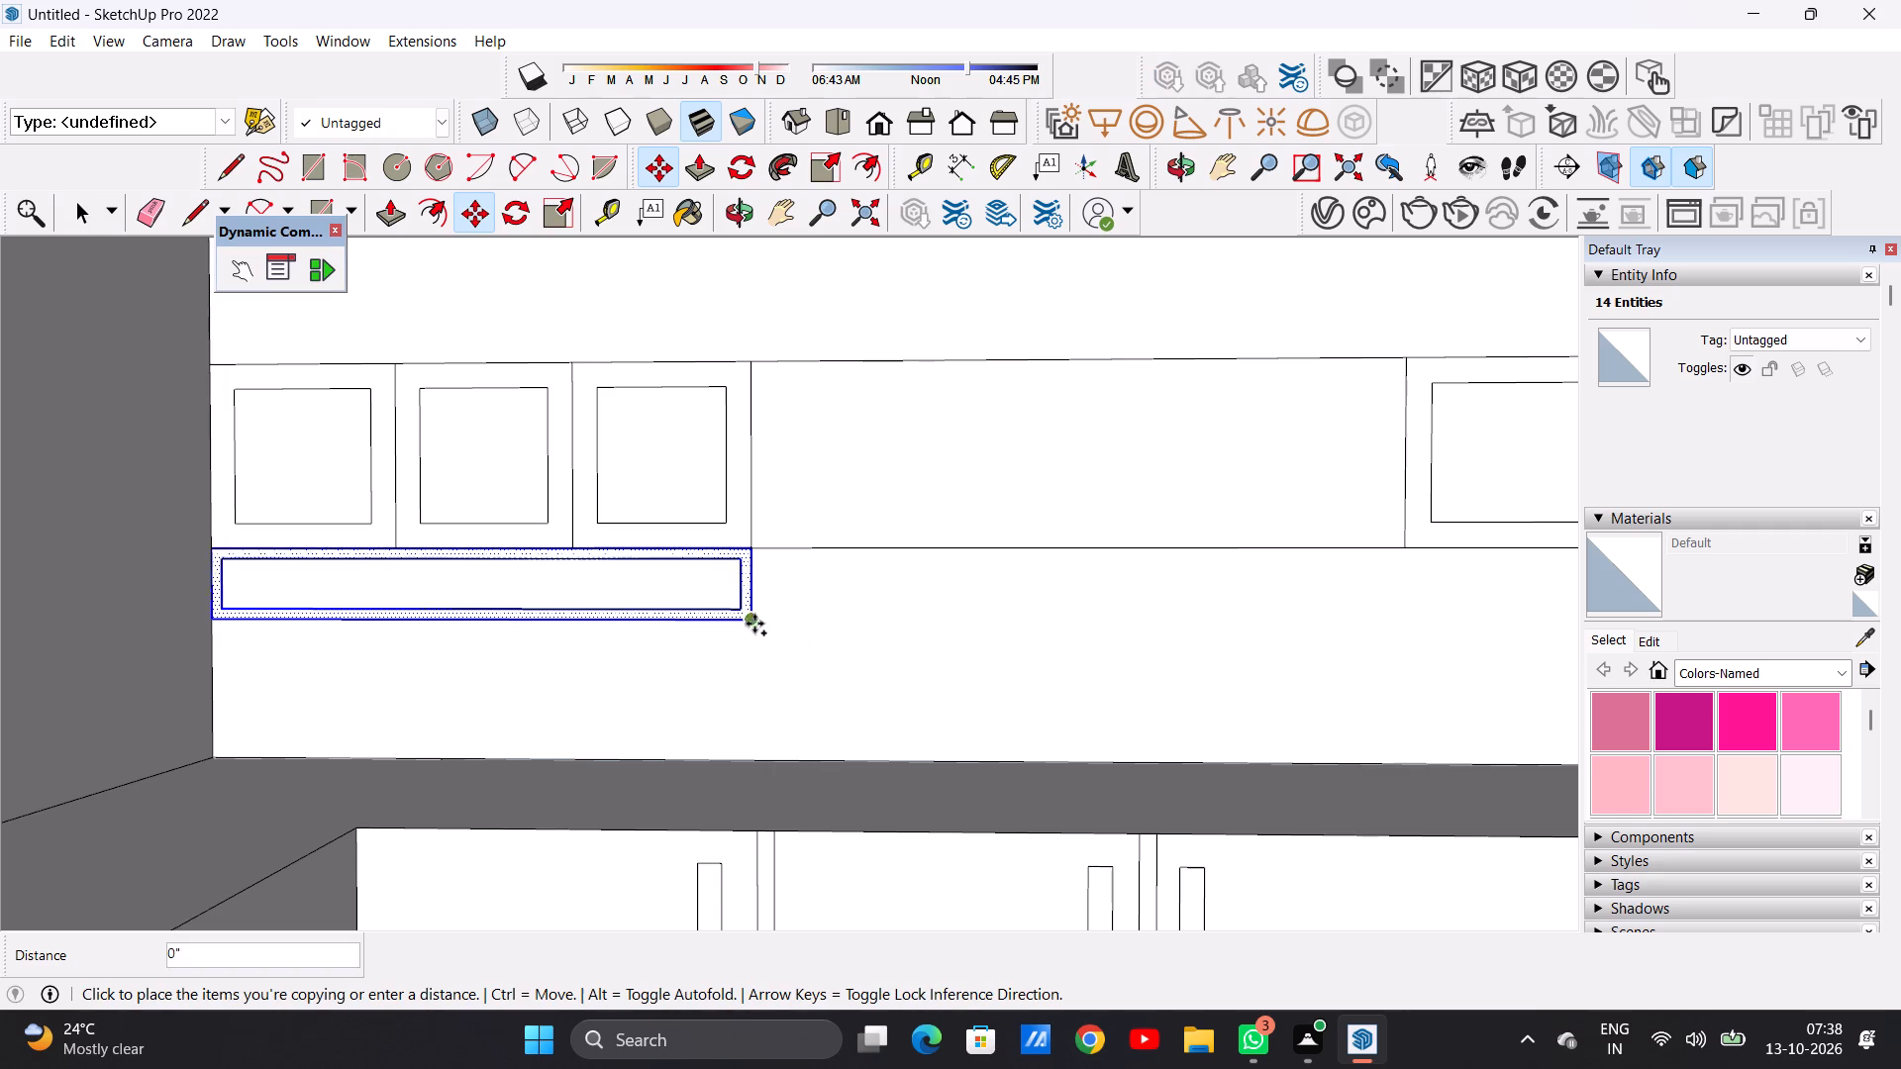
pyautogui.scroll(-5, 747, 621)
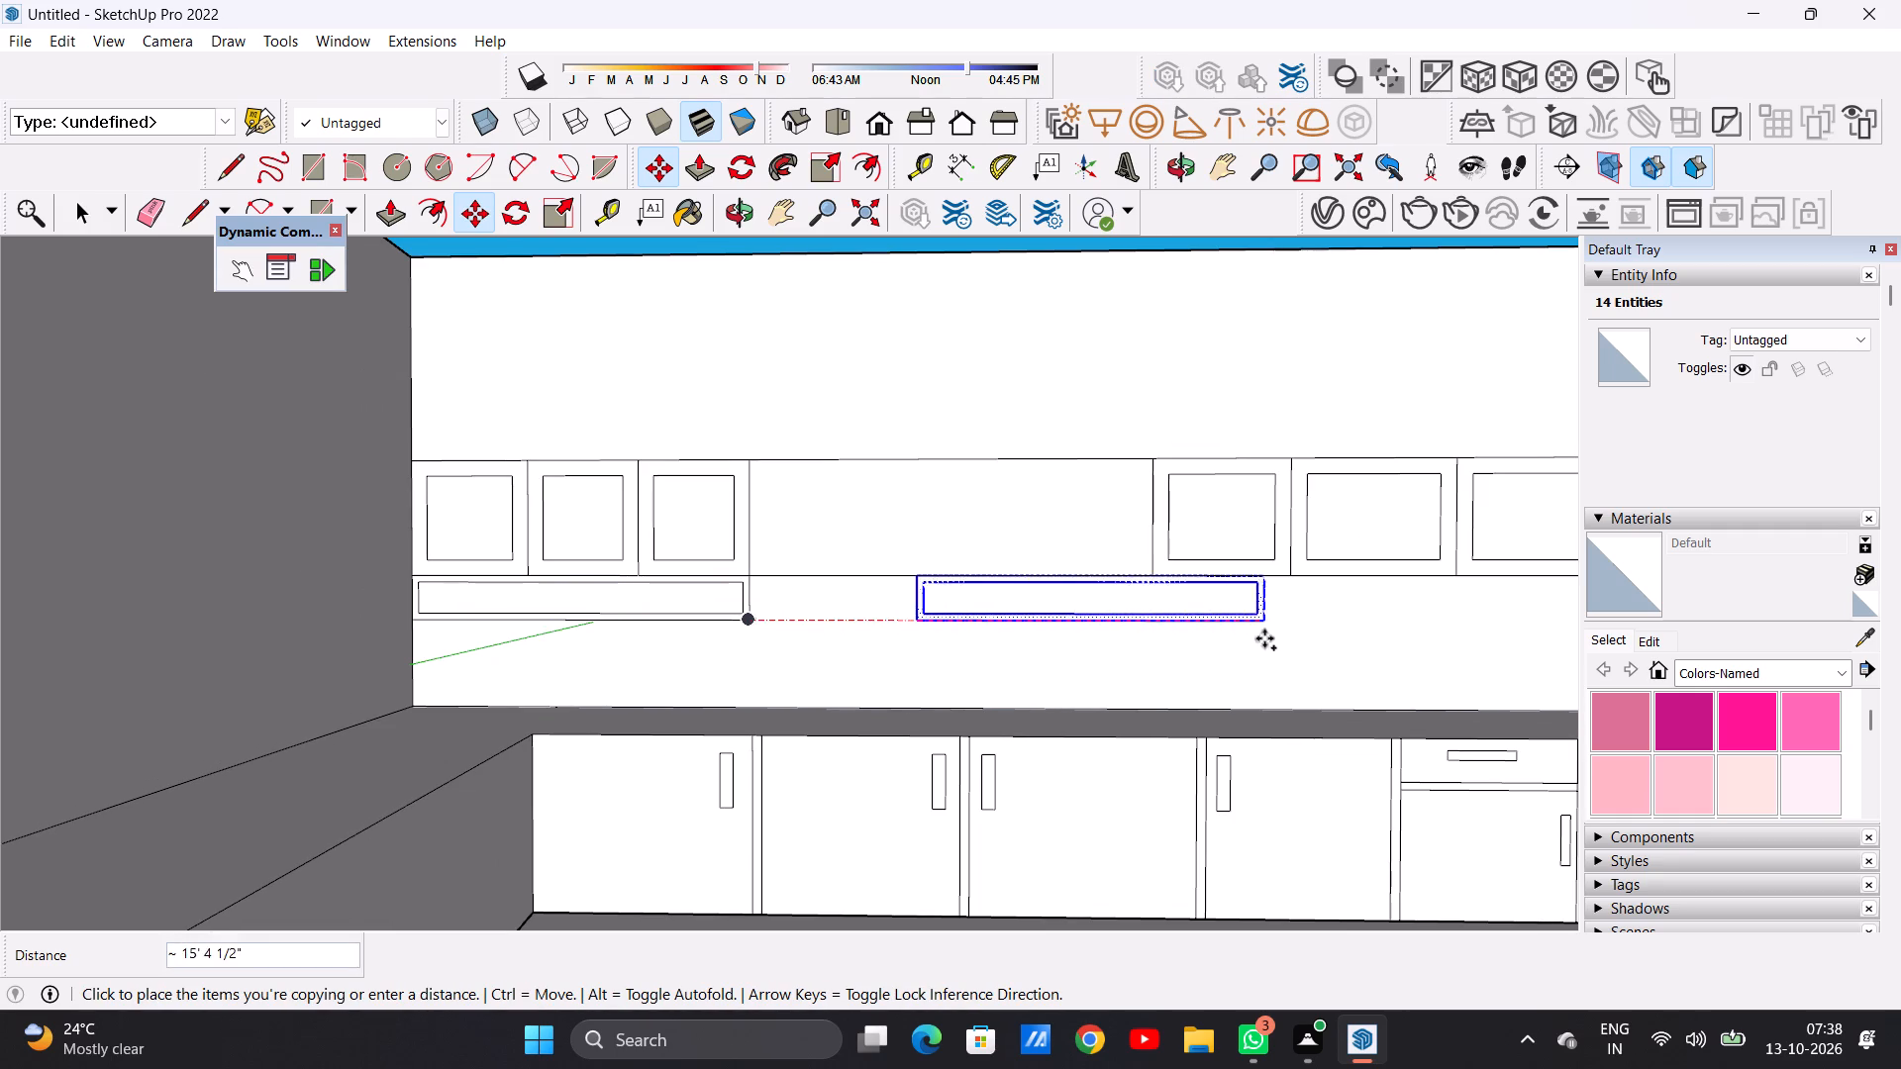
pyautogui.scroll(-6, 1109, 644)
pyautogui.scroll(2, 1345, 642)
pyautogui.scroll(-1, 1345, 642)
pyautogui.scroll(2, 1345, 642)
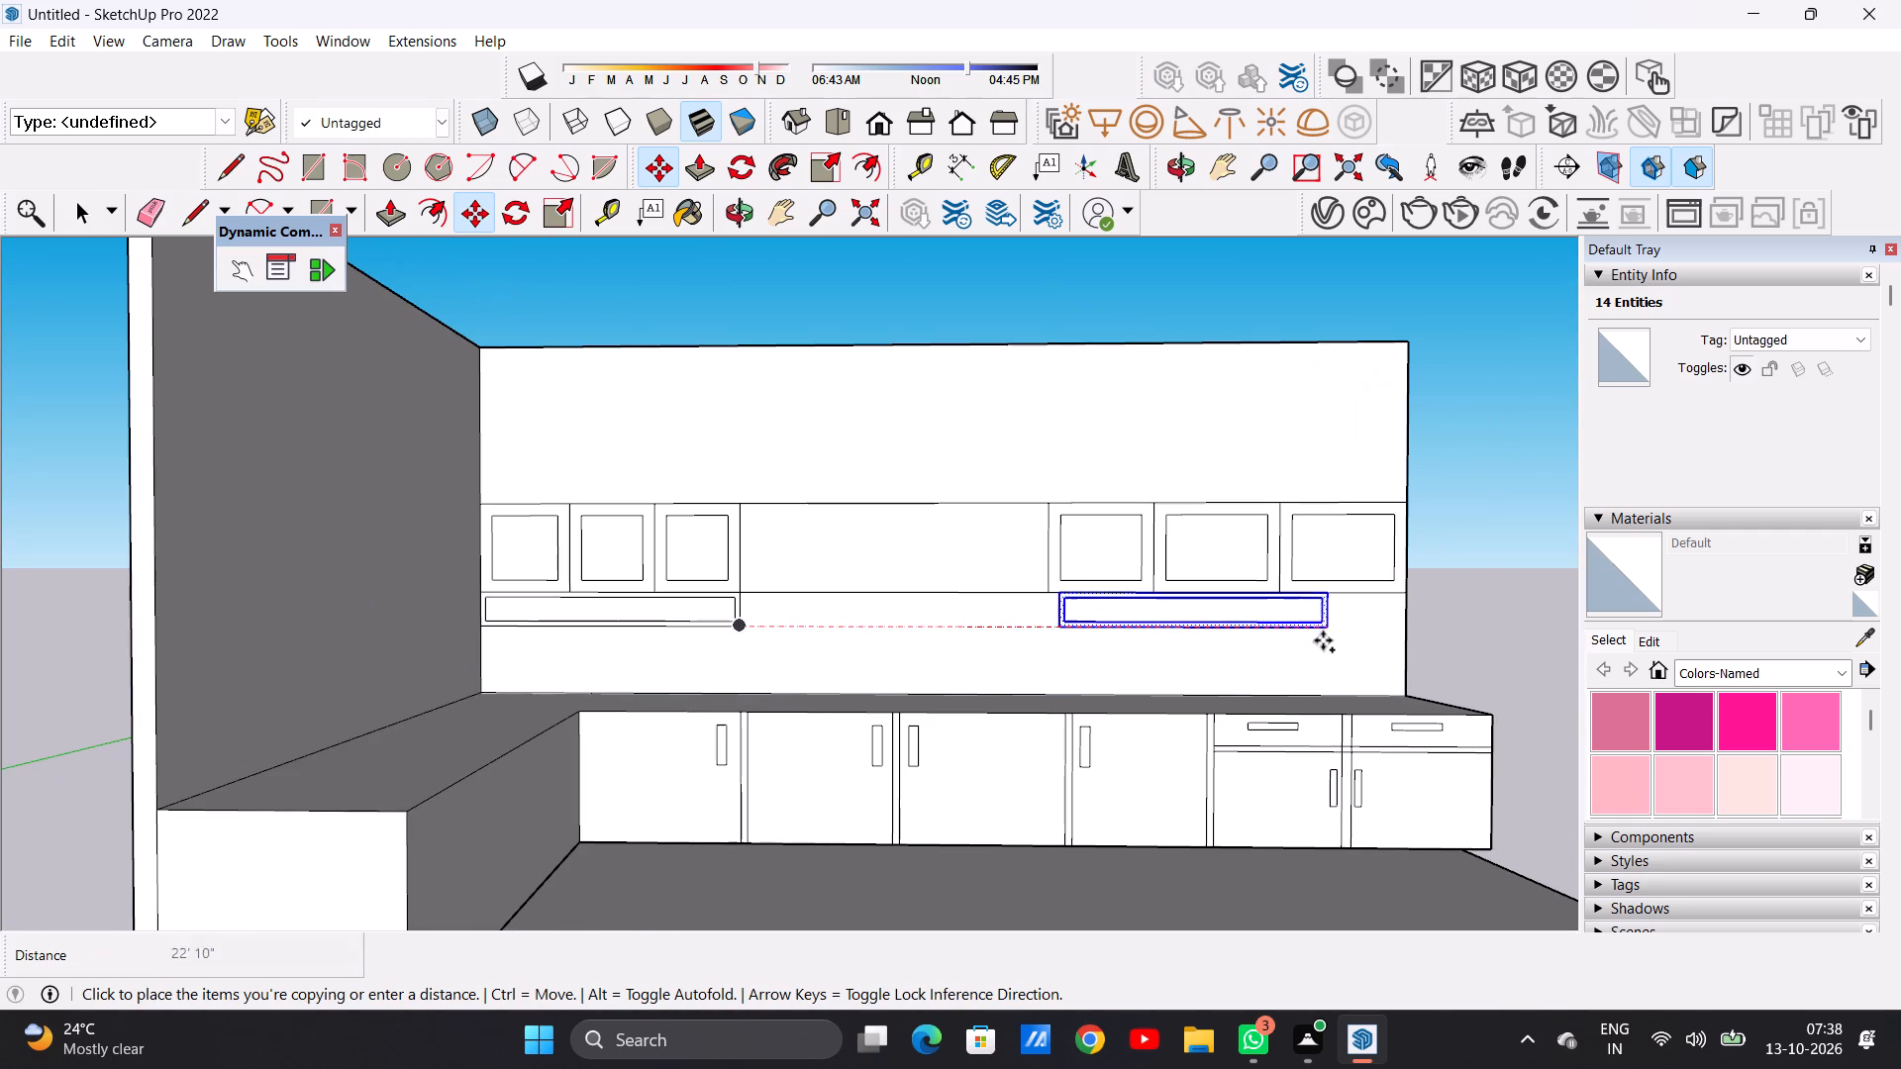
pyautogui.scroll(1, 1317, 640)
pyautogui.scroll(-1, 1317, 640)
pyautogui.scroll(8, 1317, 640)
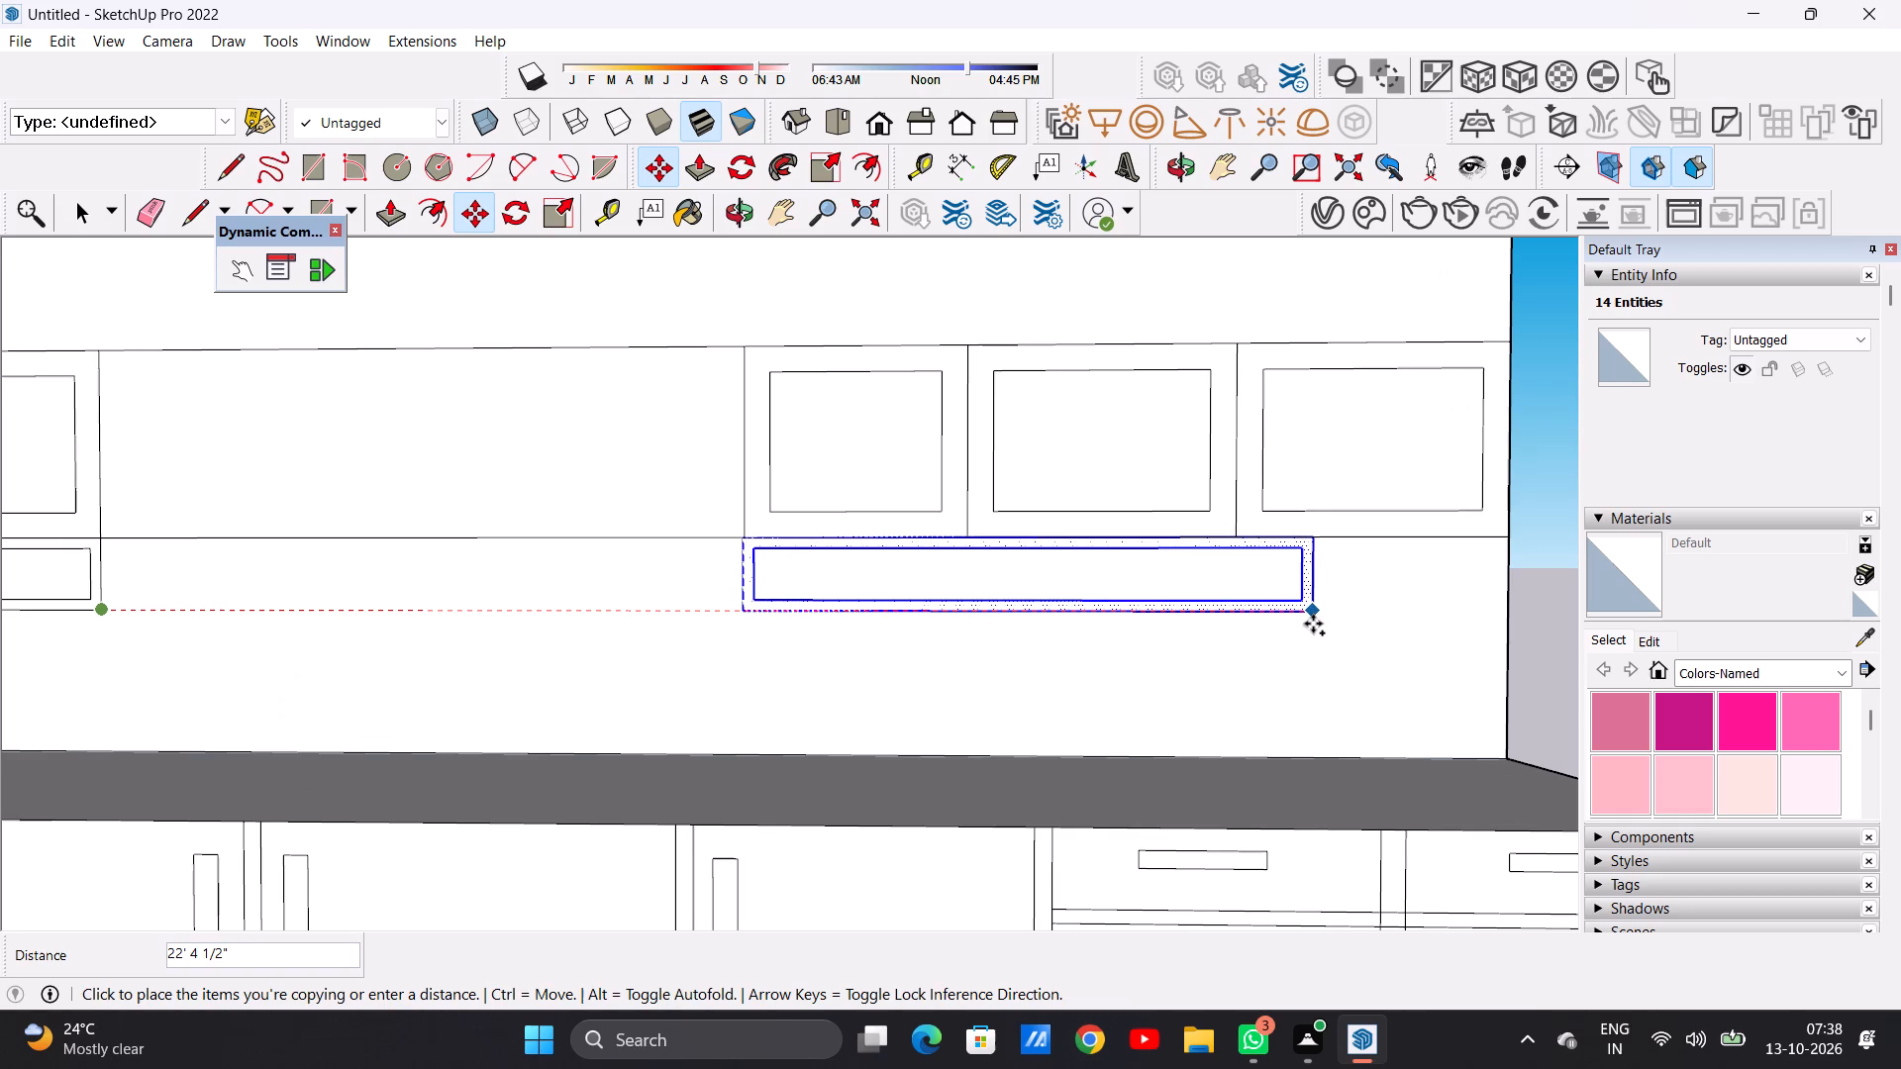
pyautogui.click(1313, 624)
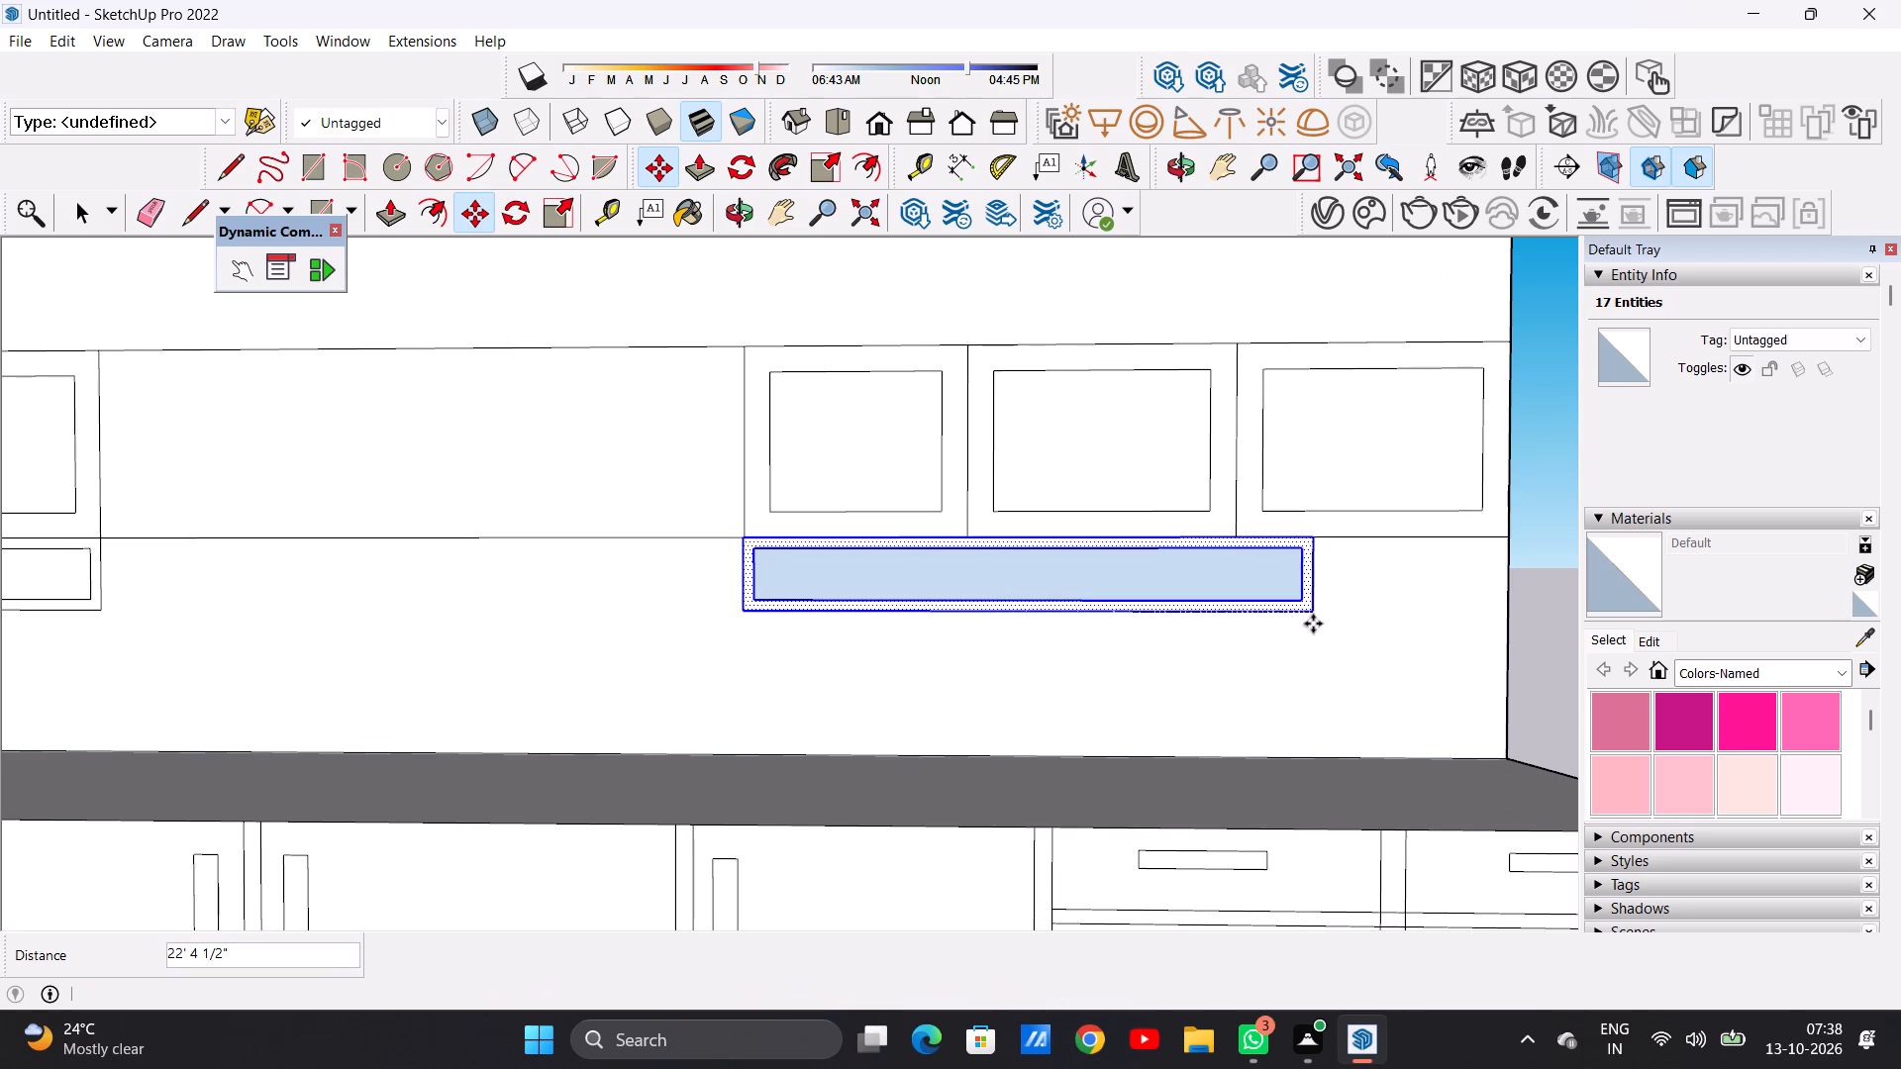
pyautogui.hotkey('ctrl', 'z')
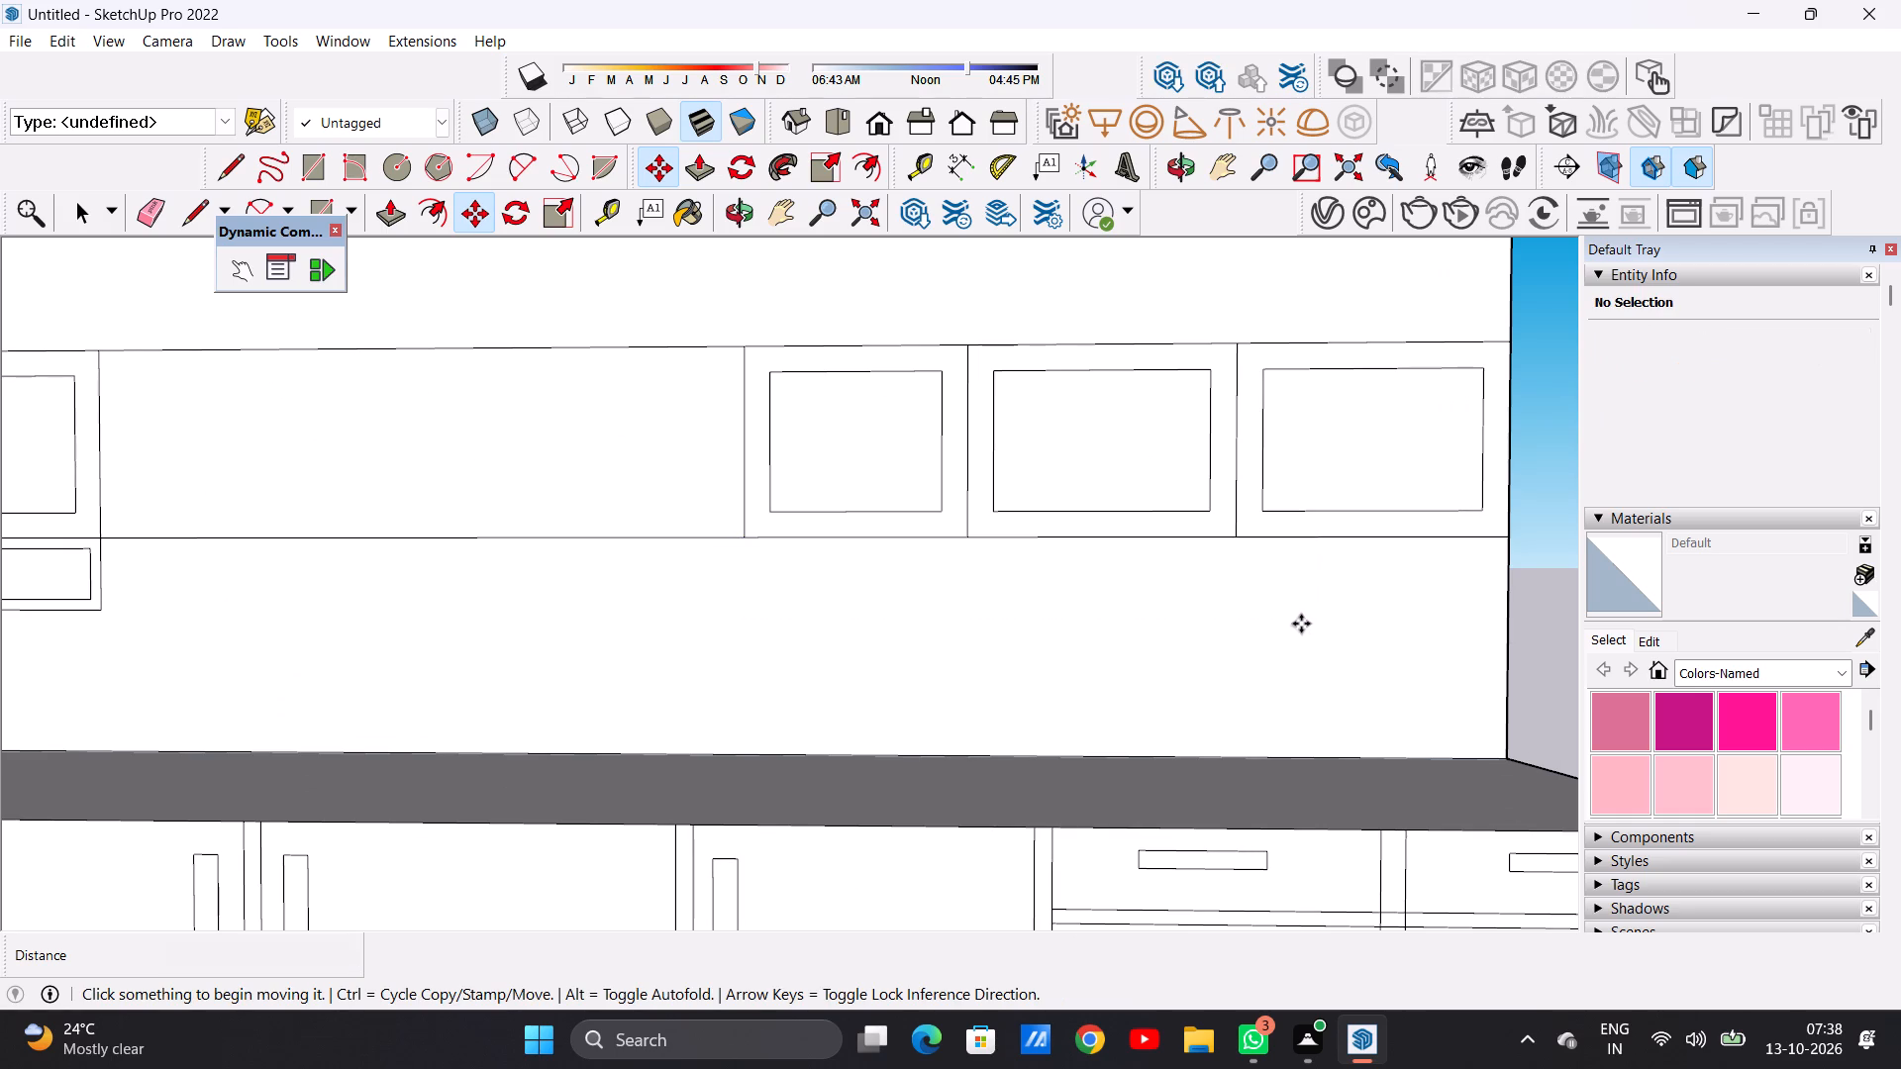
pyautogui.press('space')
# Outline a strip 1' 4 3/16" high and about 13' 9 3/16" long directly beneath the three open-end band panels.
pyautogui.scroll(-9, 1031, 615)
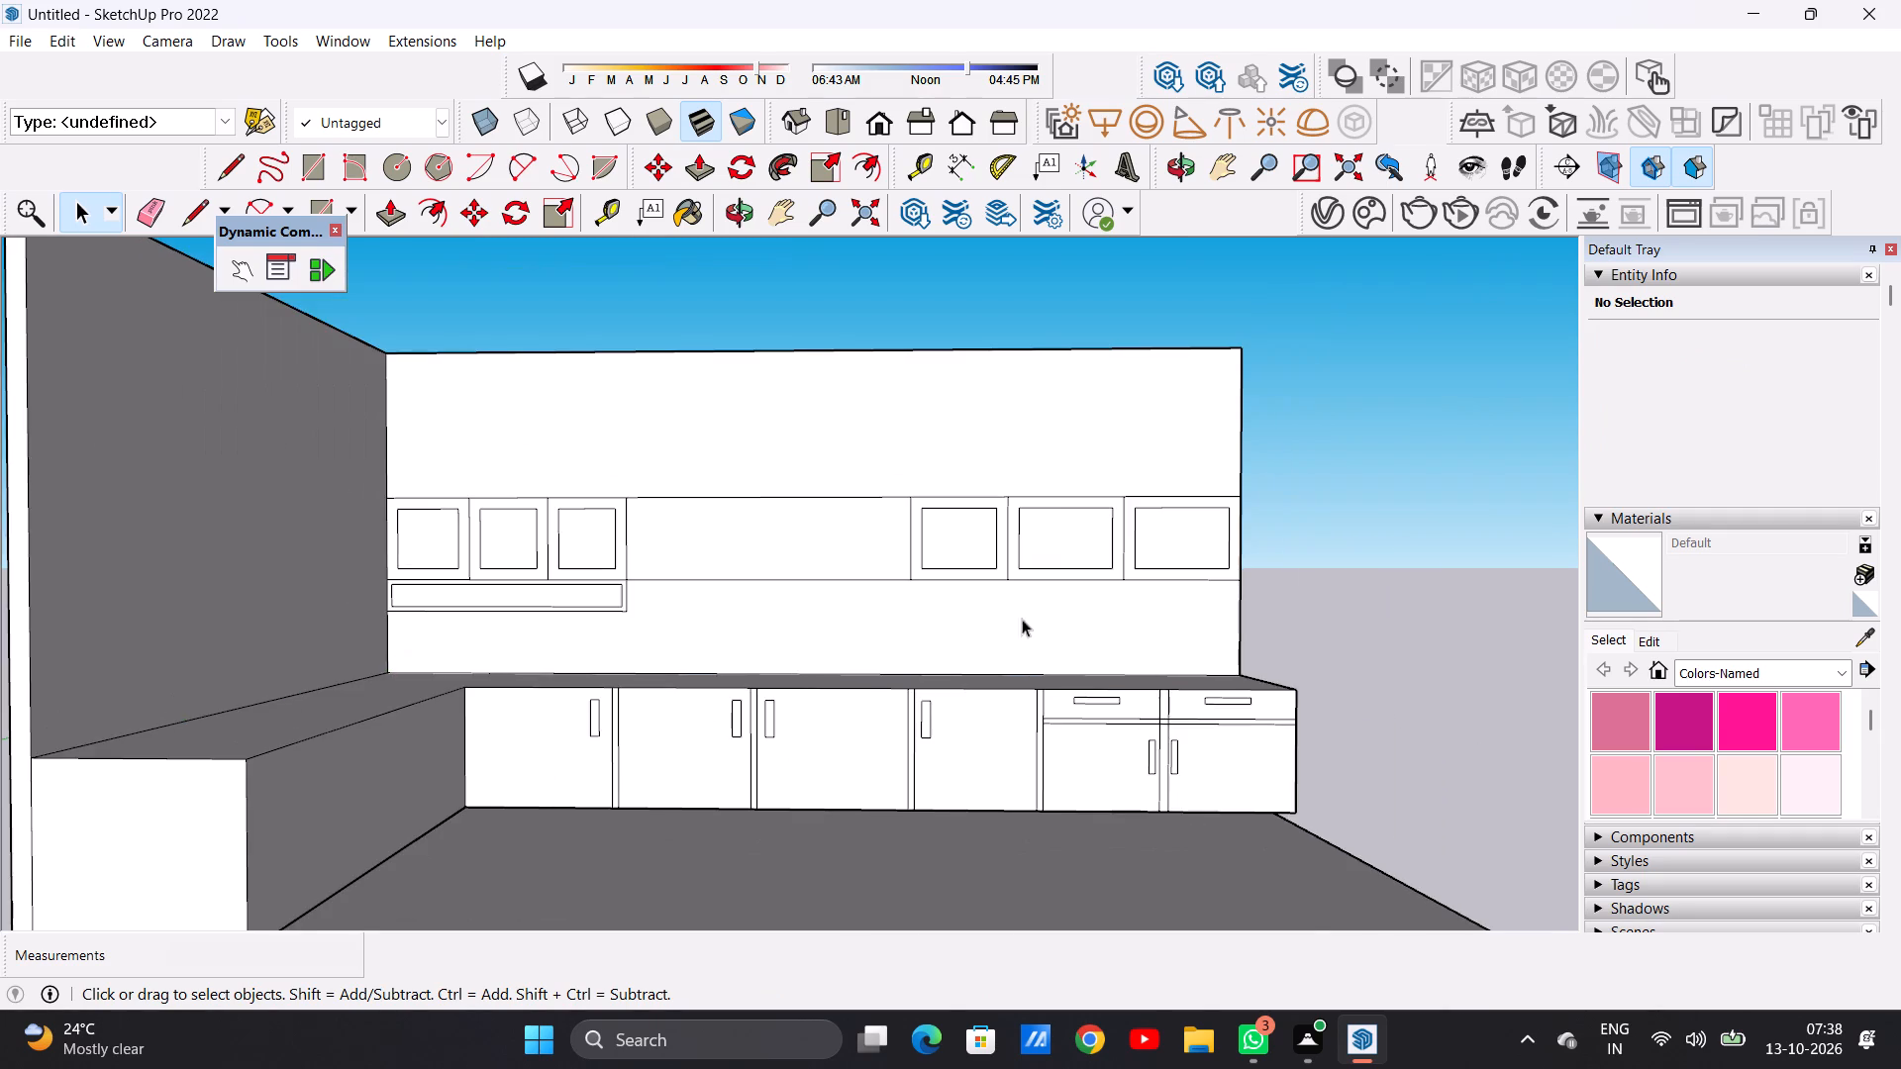
pyautogui.scroll(5, 998, 623)
pyautogui.press('l')
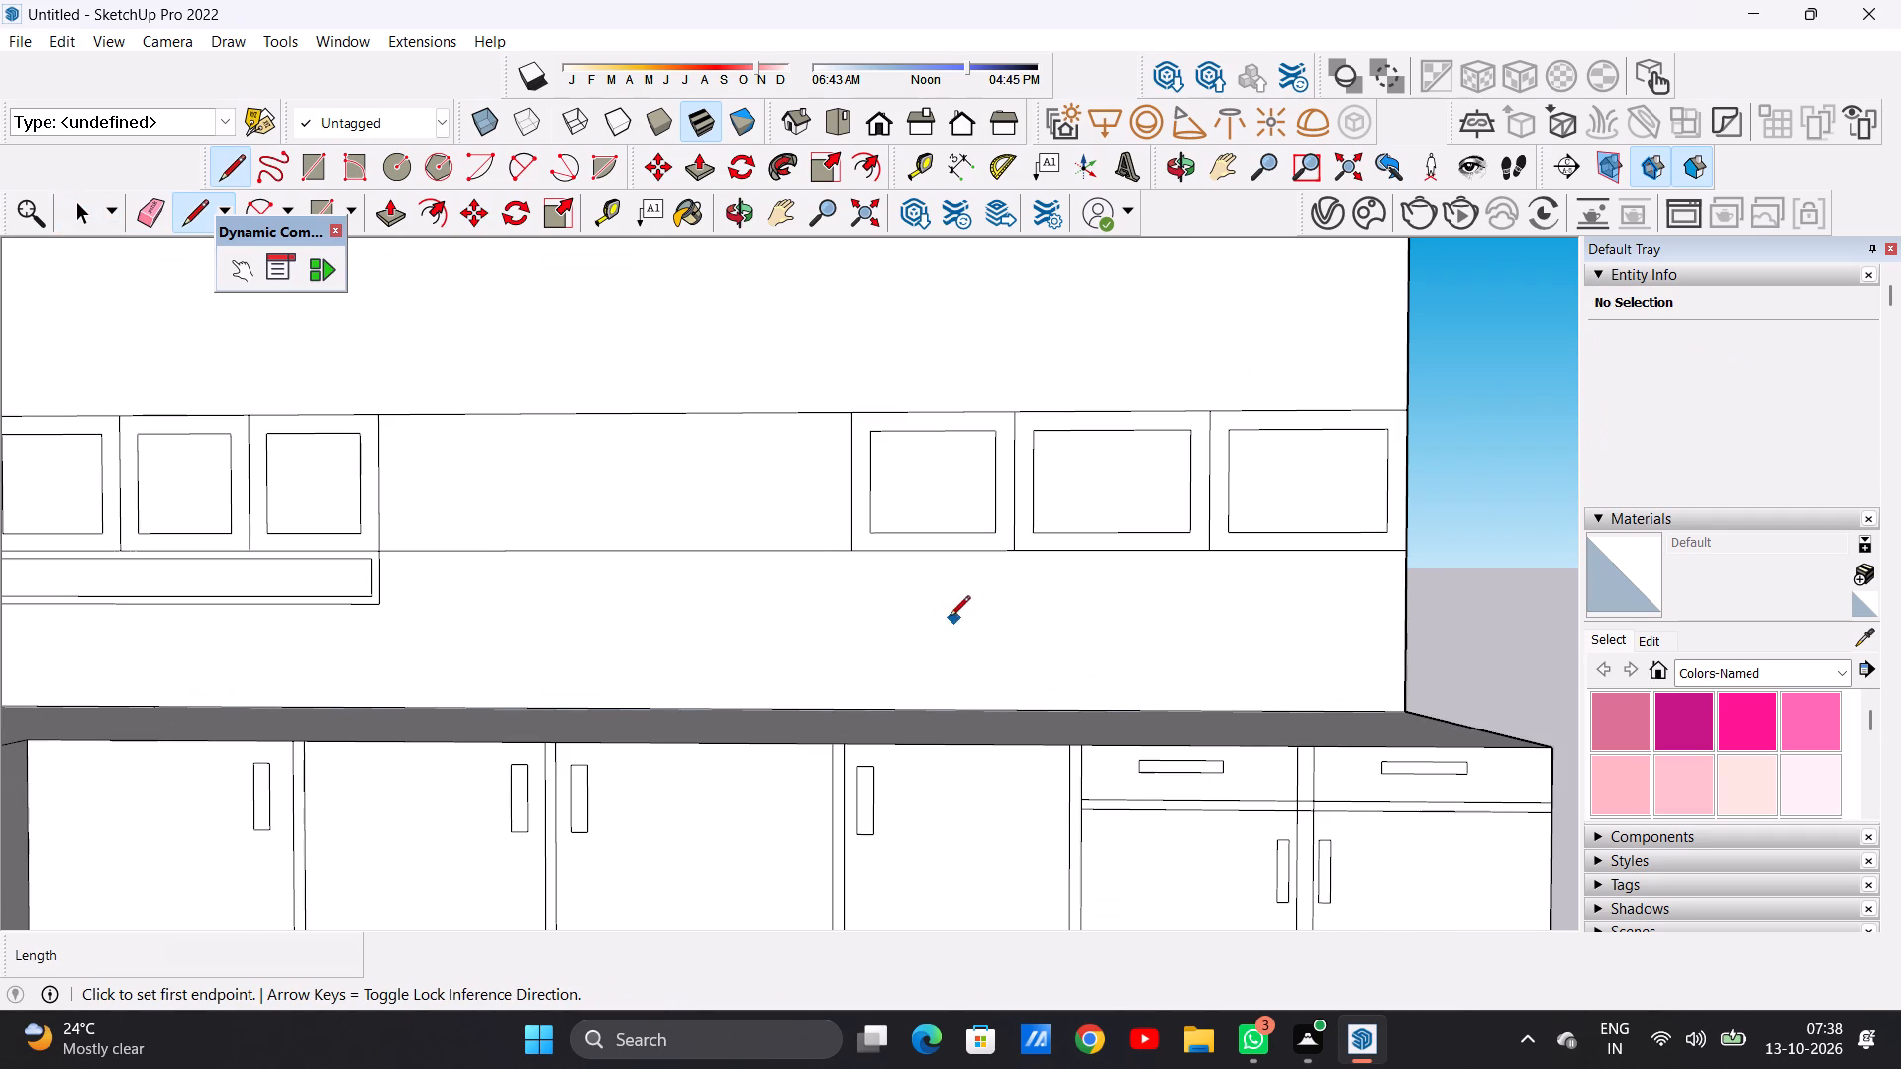
pyautogui.scroll(5, 856, 577)
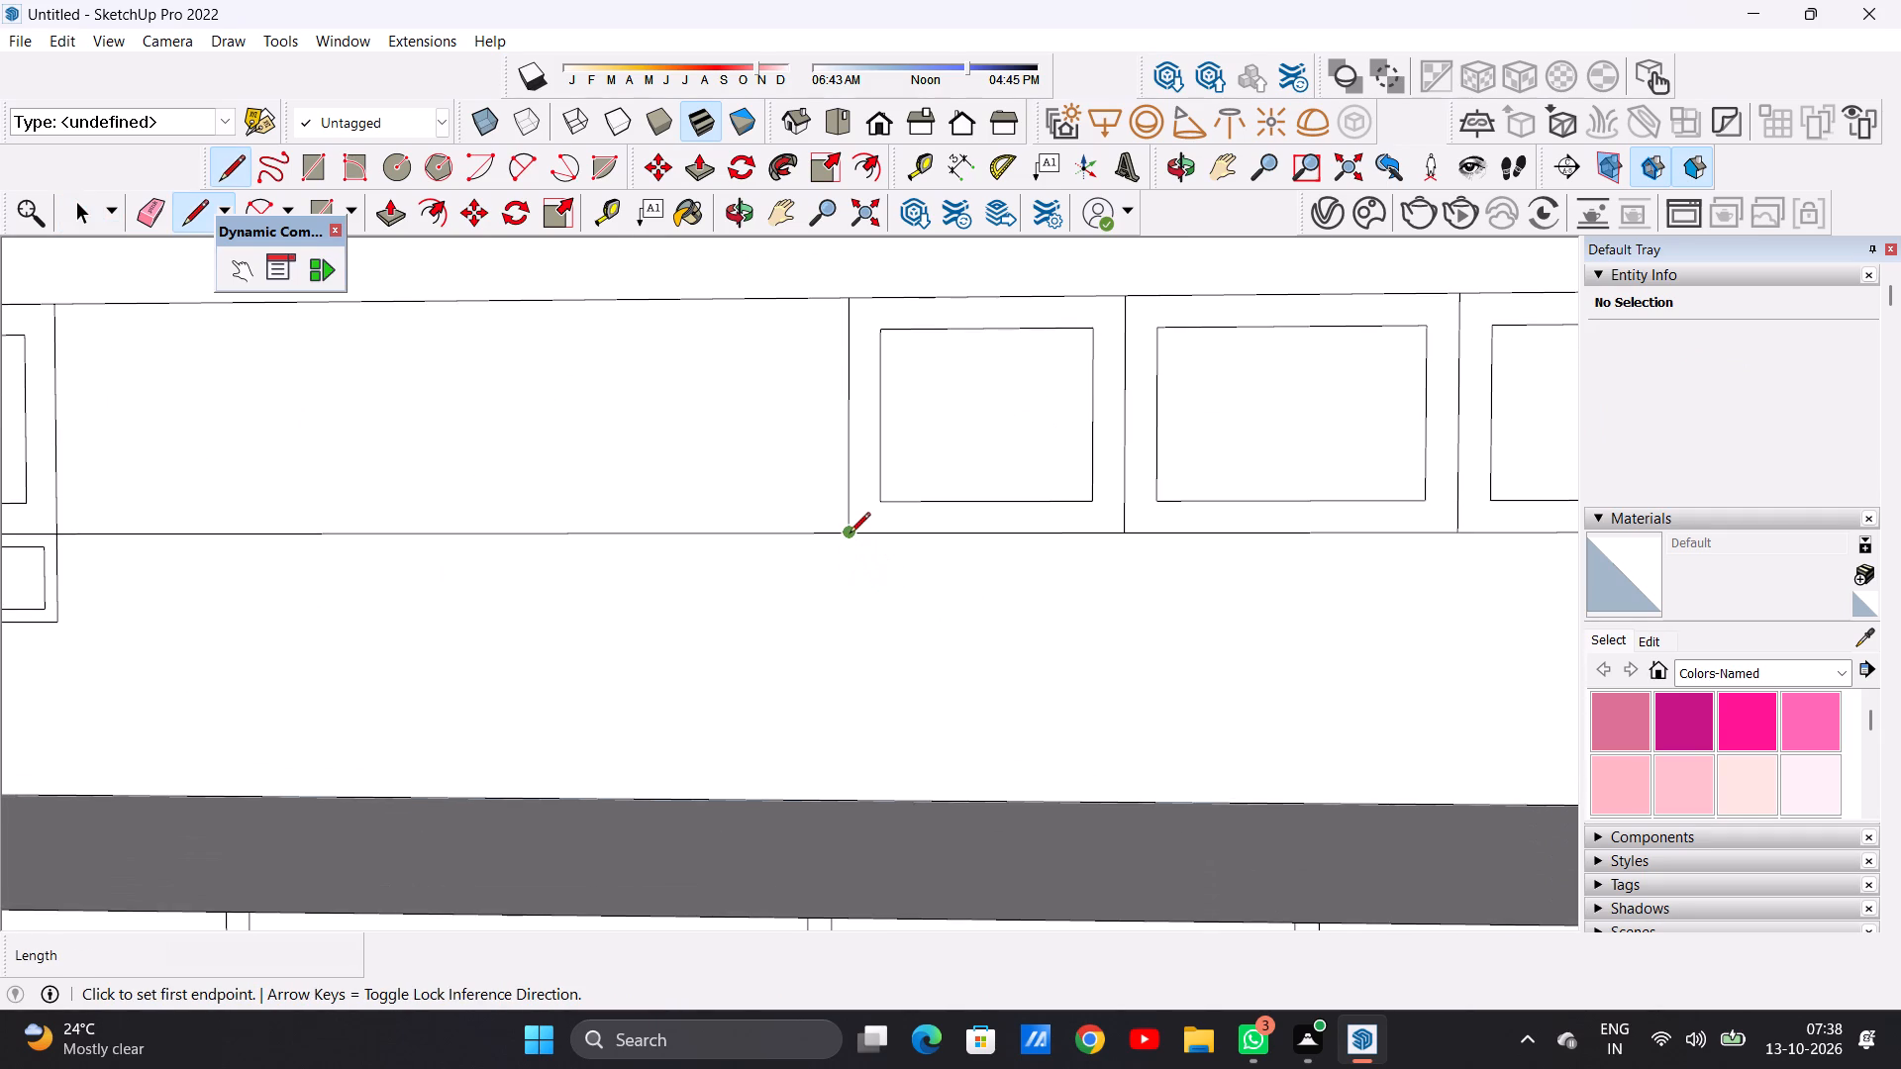
pyautogui.click(846, 534)
pyautogui.scroll(-5, 857, 608)
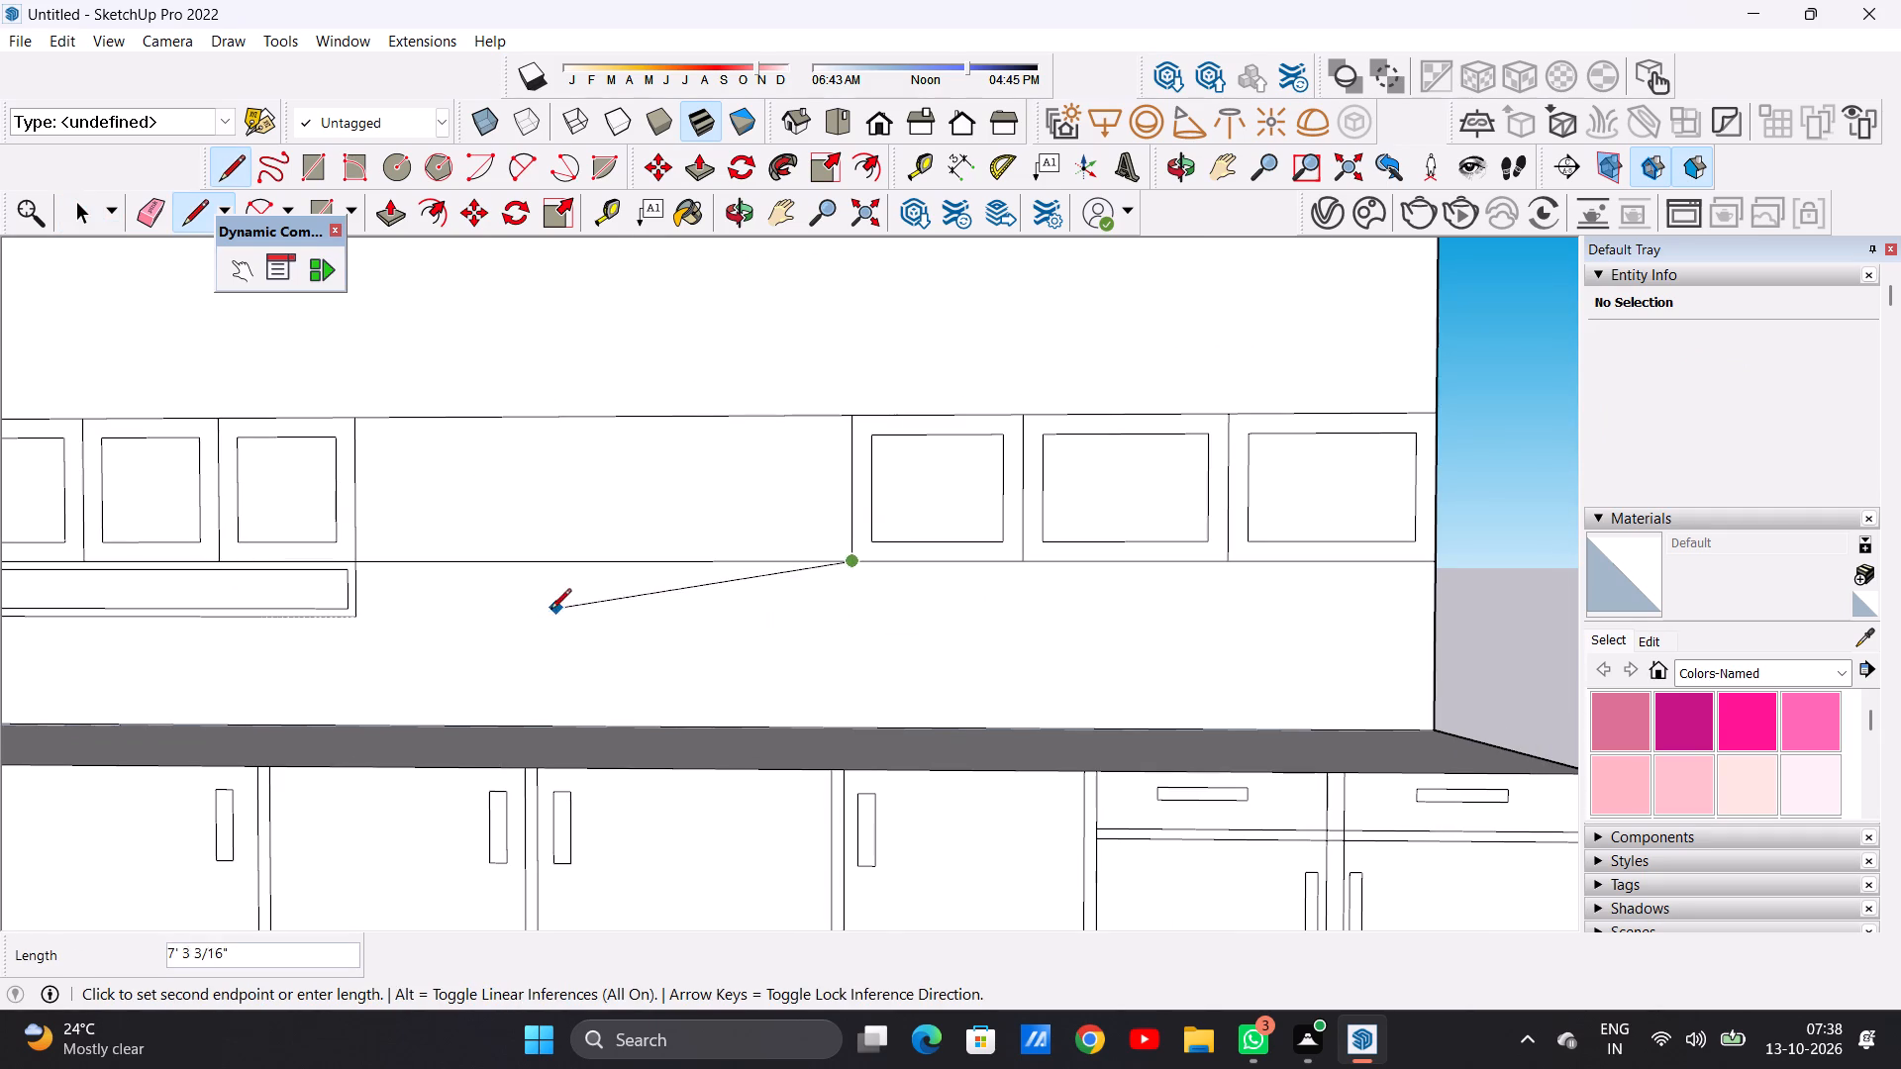
pyautogui.click(854, 618)
pyautogui.scroll(-5, 1090, 622)
pyautogui.scroll(7, 1325, 622)
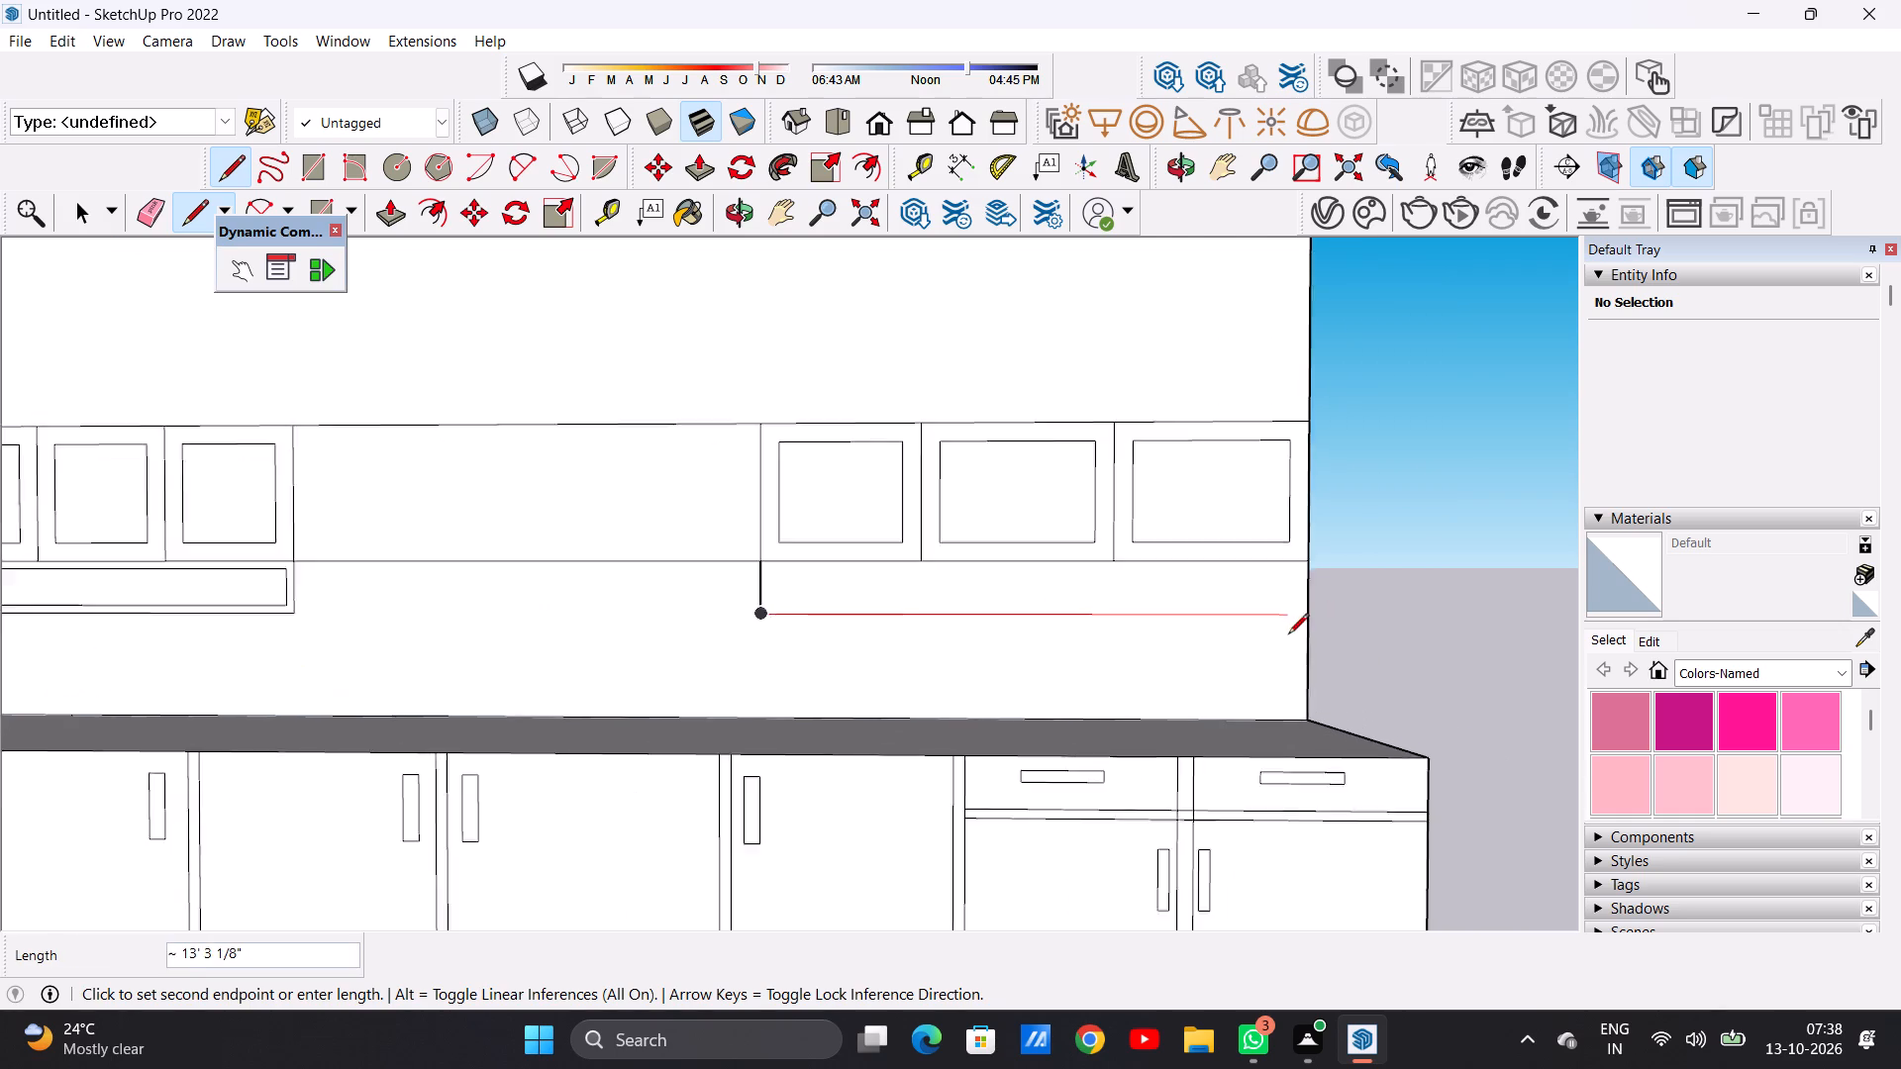
pyautogui.scroll(1, 1288, 635)
pyautogui.click(1311, 612)
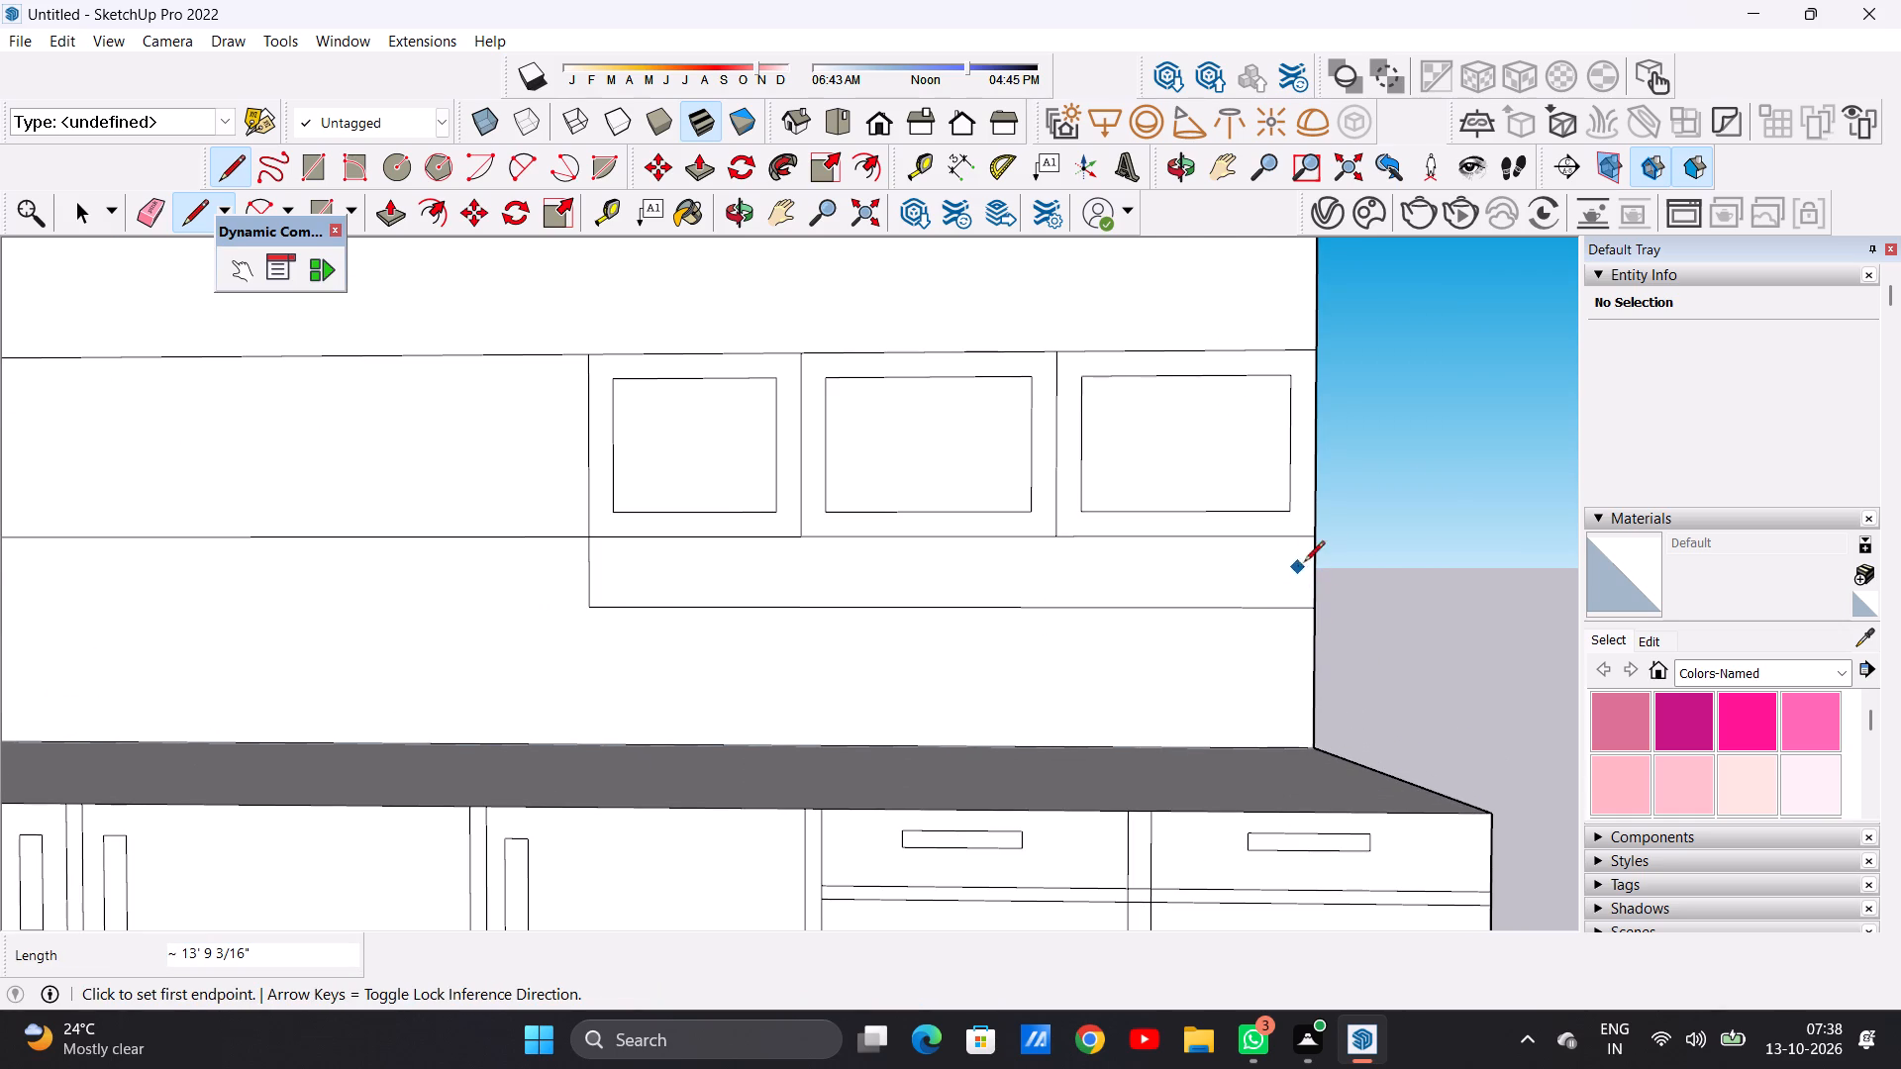
pyautogui.click(1316, 543)
pyautogui.press('space')
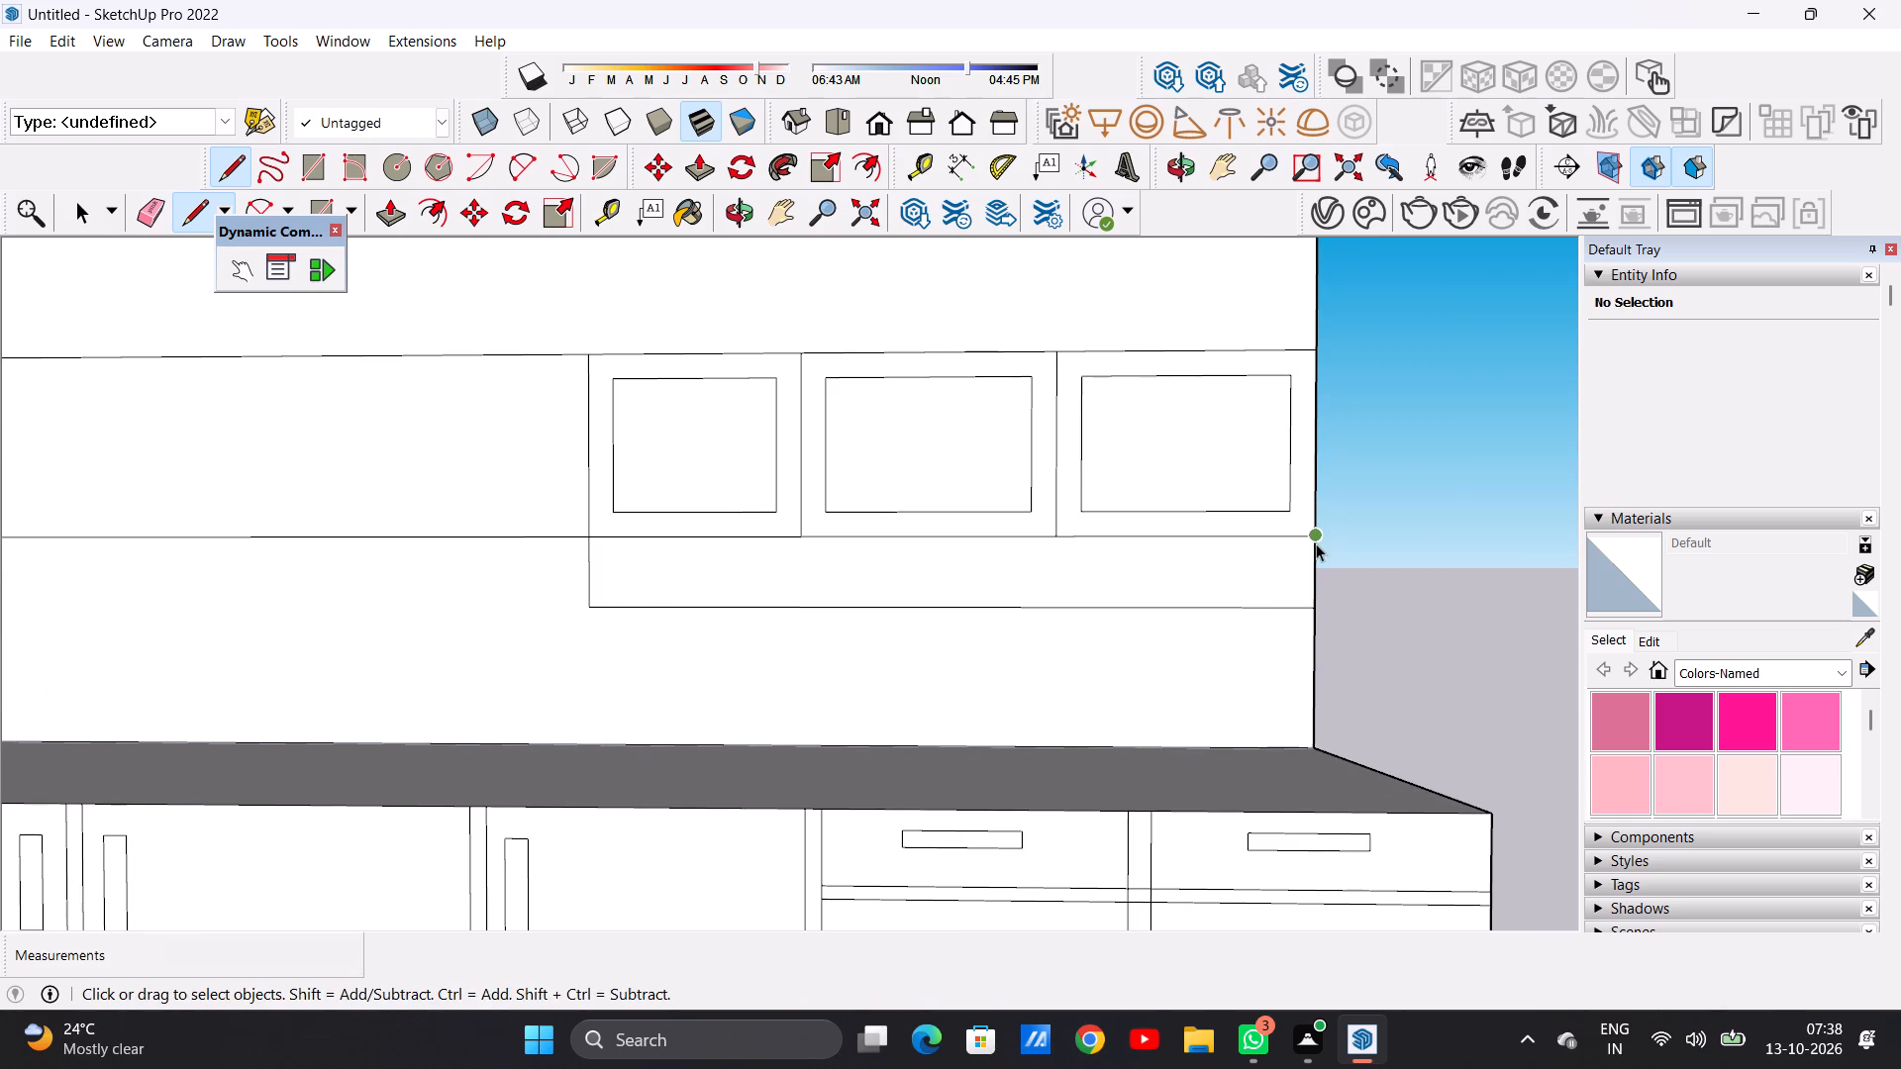
# Offset the outline of the strip beneath the open-end panels inward by about 2 15/16".
pyautogui.write('OF')
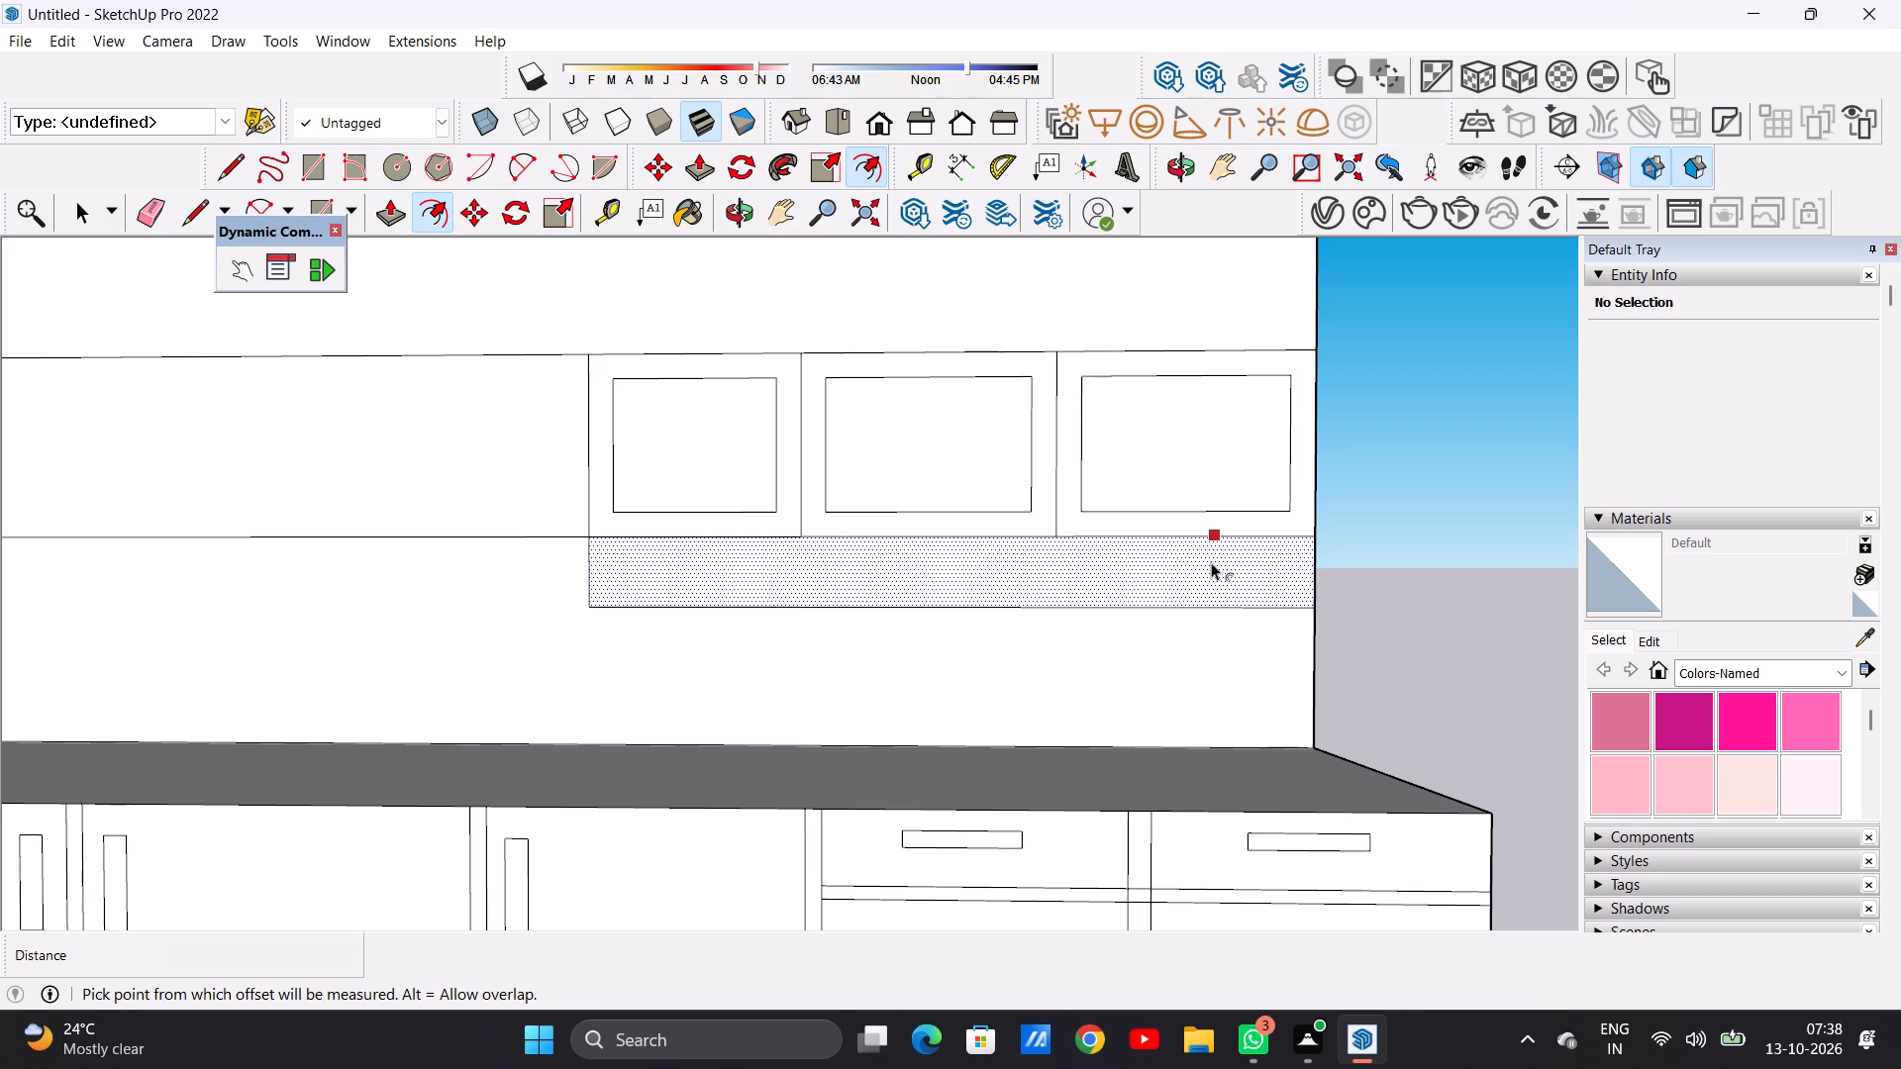
pyautogui.click(1211, 562)
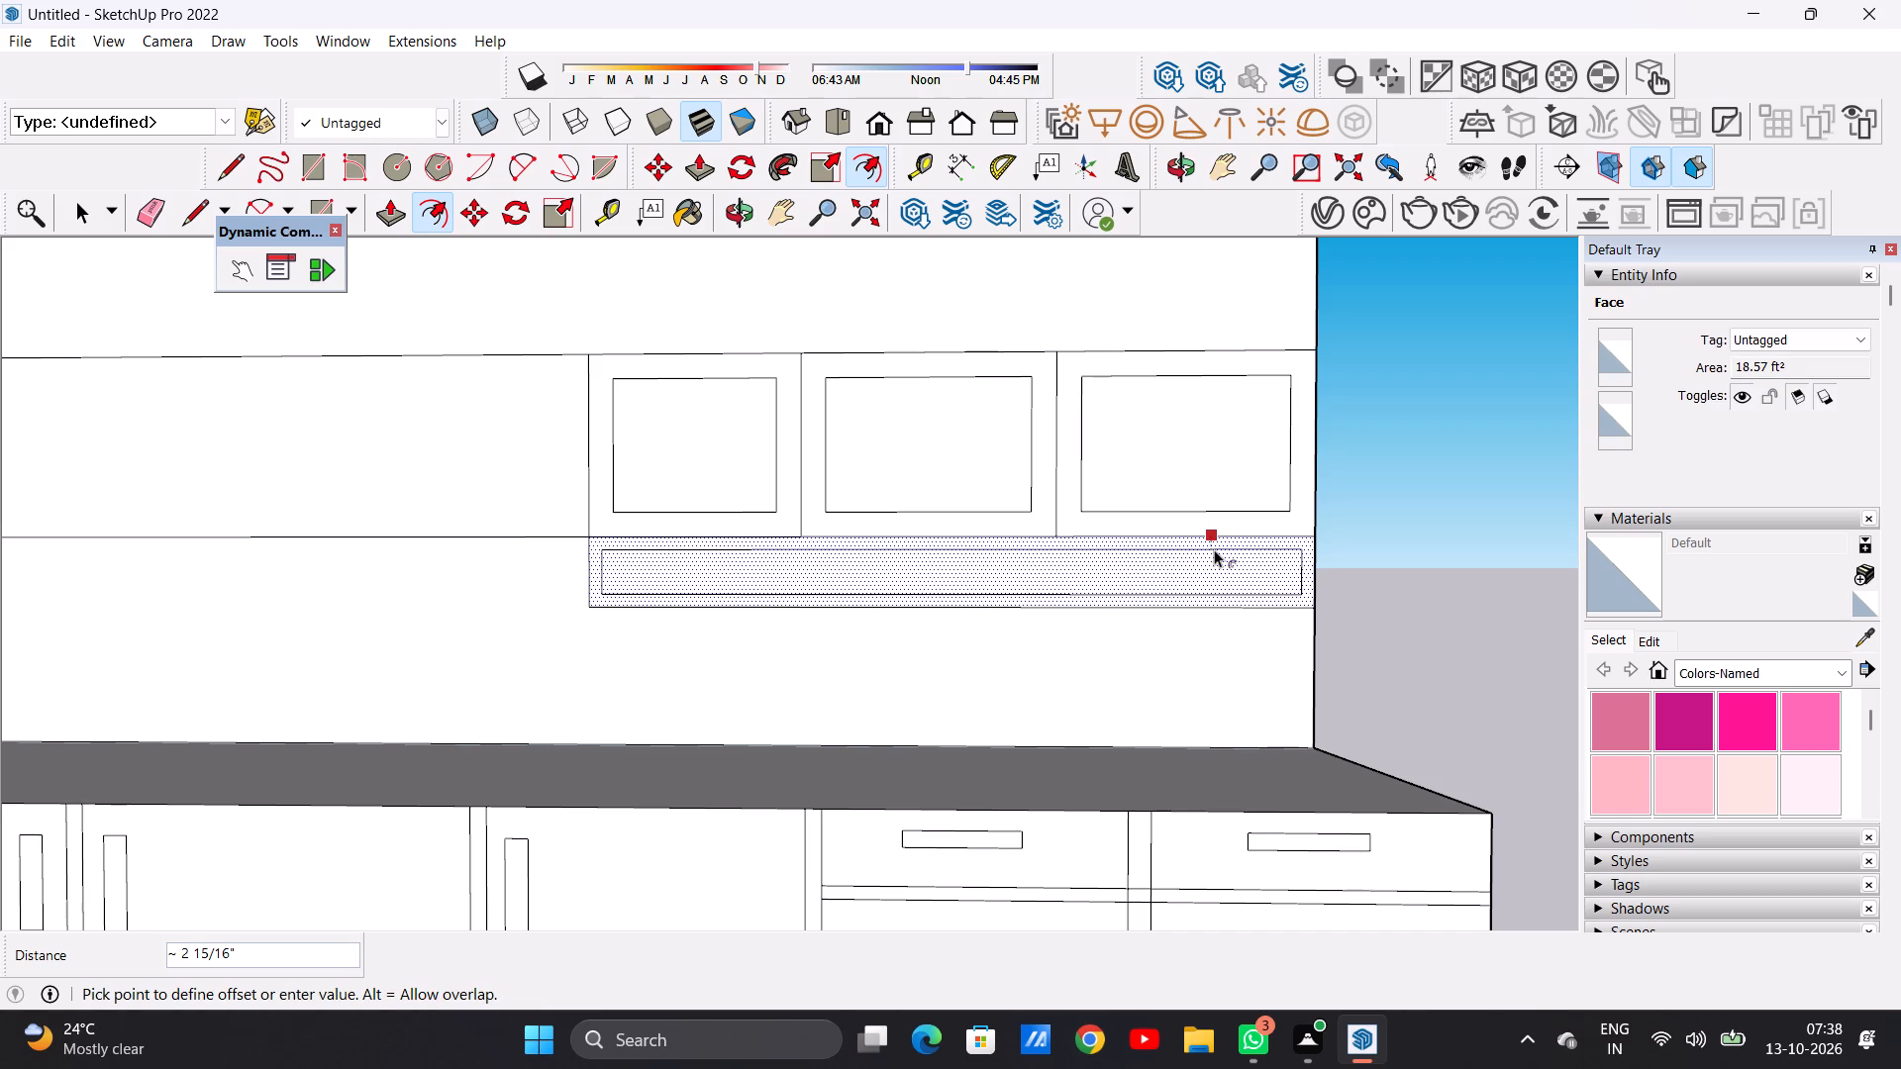
pyautogui.click(1214, 549)
pyautogui.press('space')
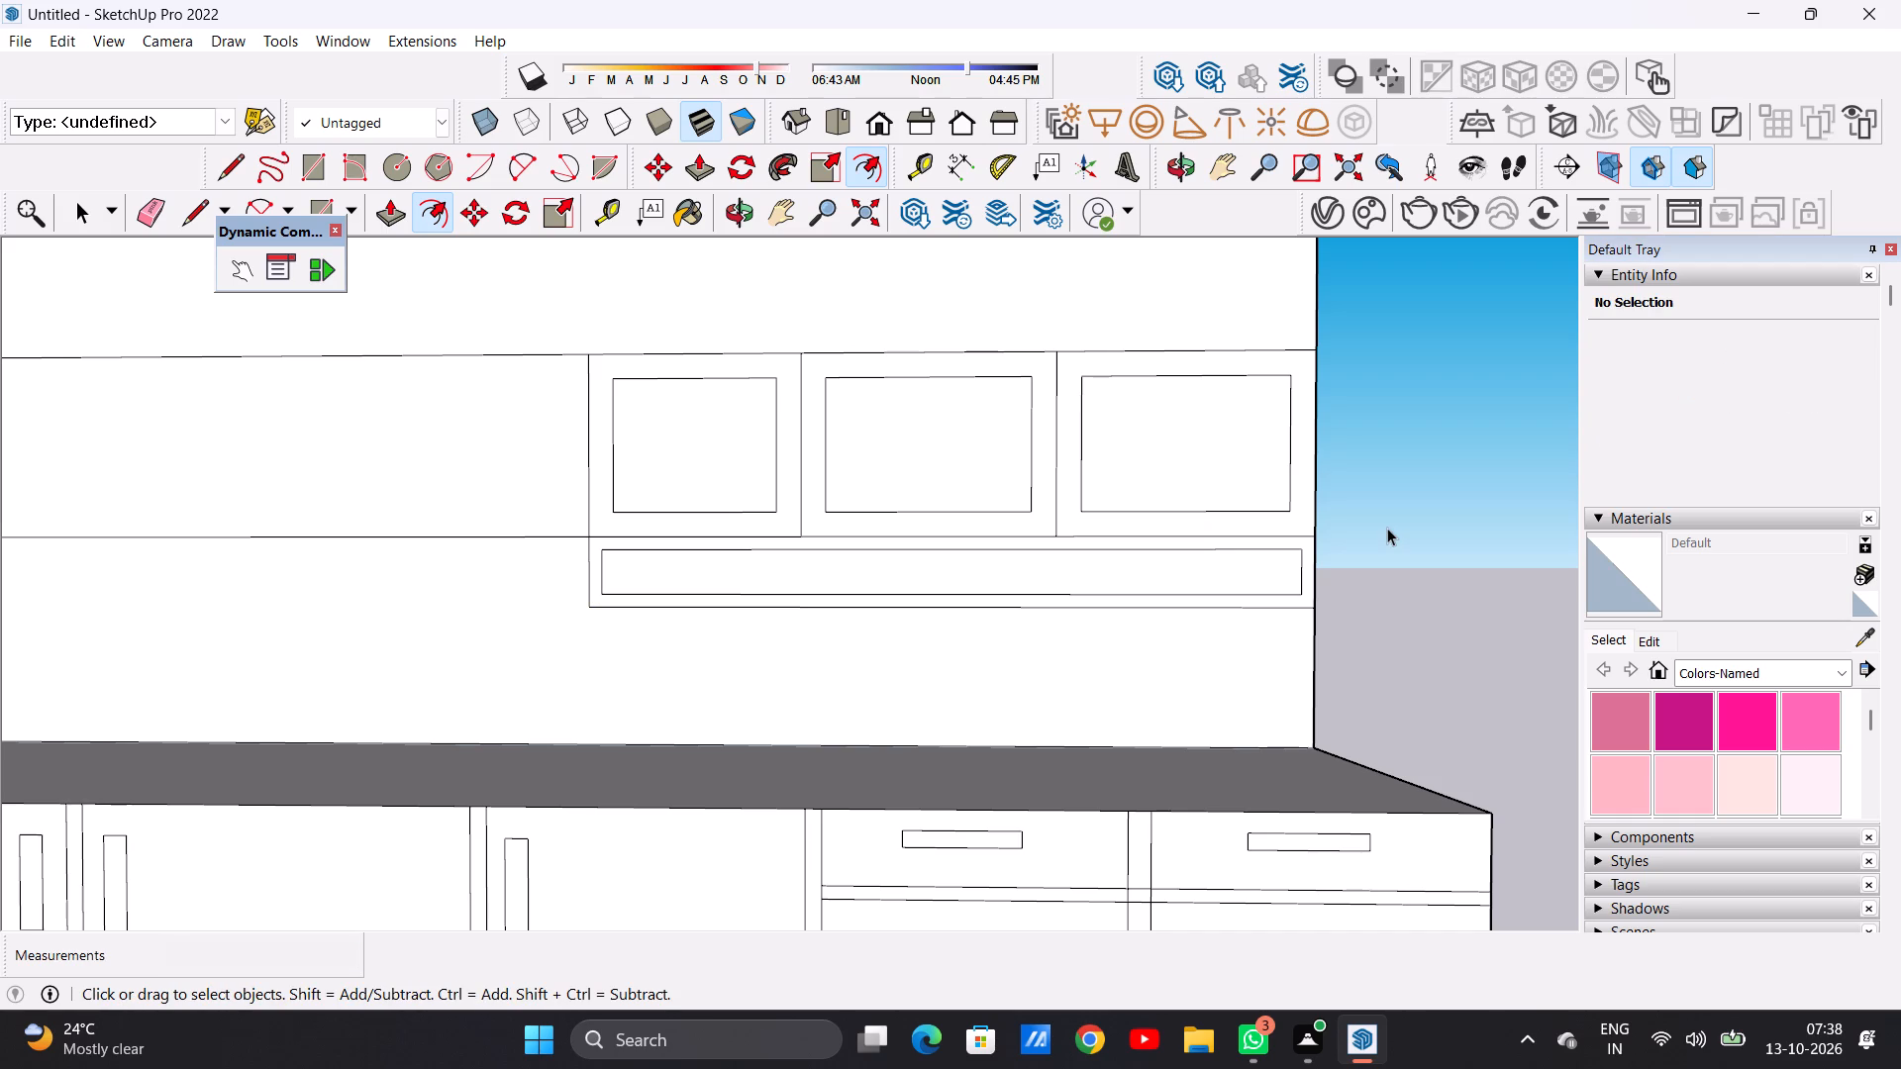
pyautogui.click(1388, 527)
# Draw two closely spaced vertical 3' 6" lines near the middle of the blank band section between the two panel groups.
pyautogui.scroll(-10, 1158, 523)
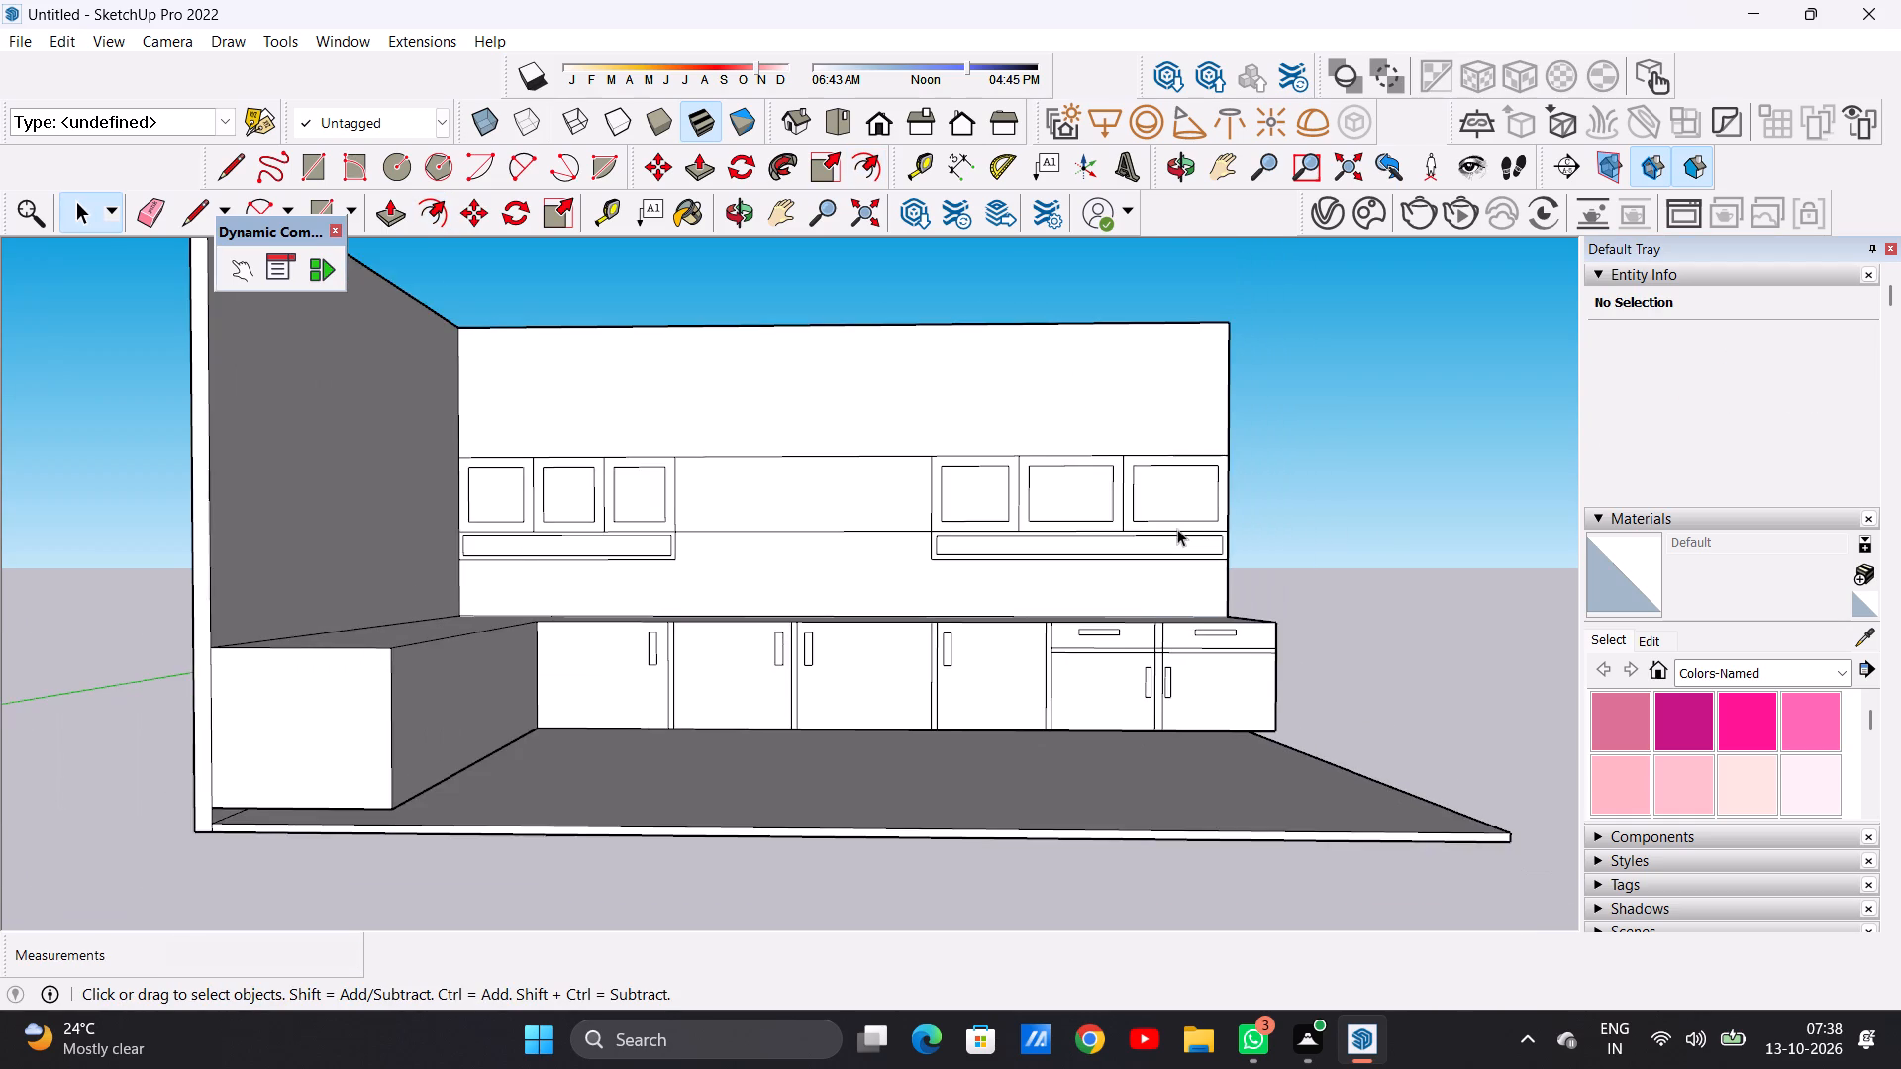
pyautogui.scroll(-1, 1182, 531)
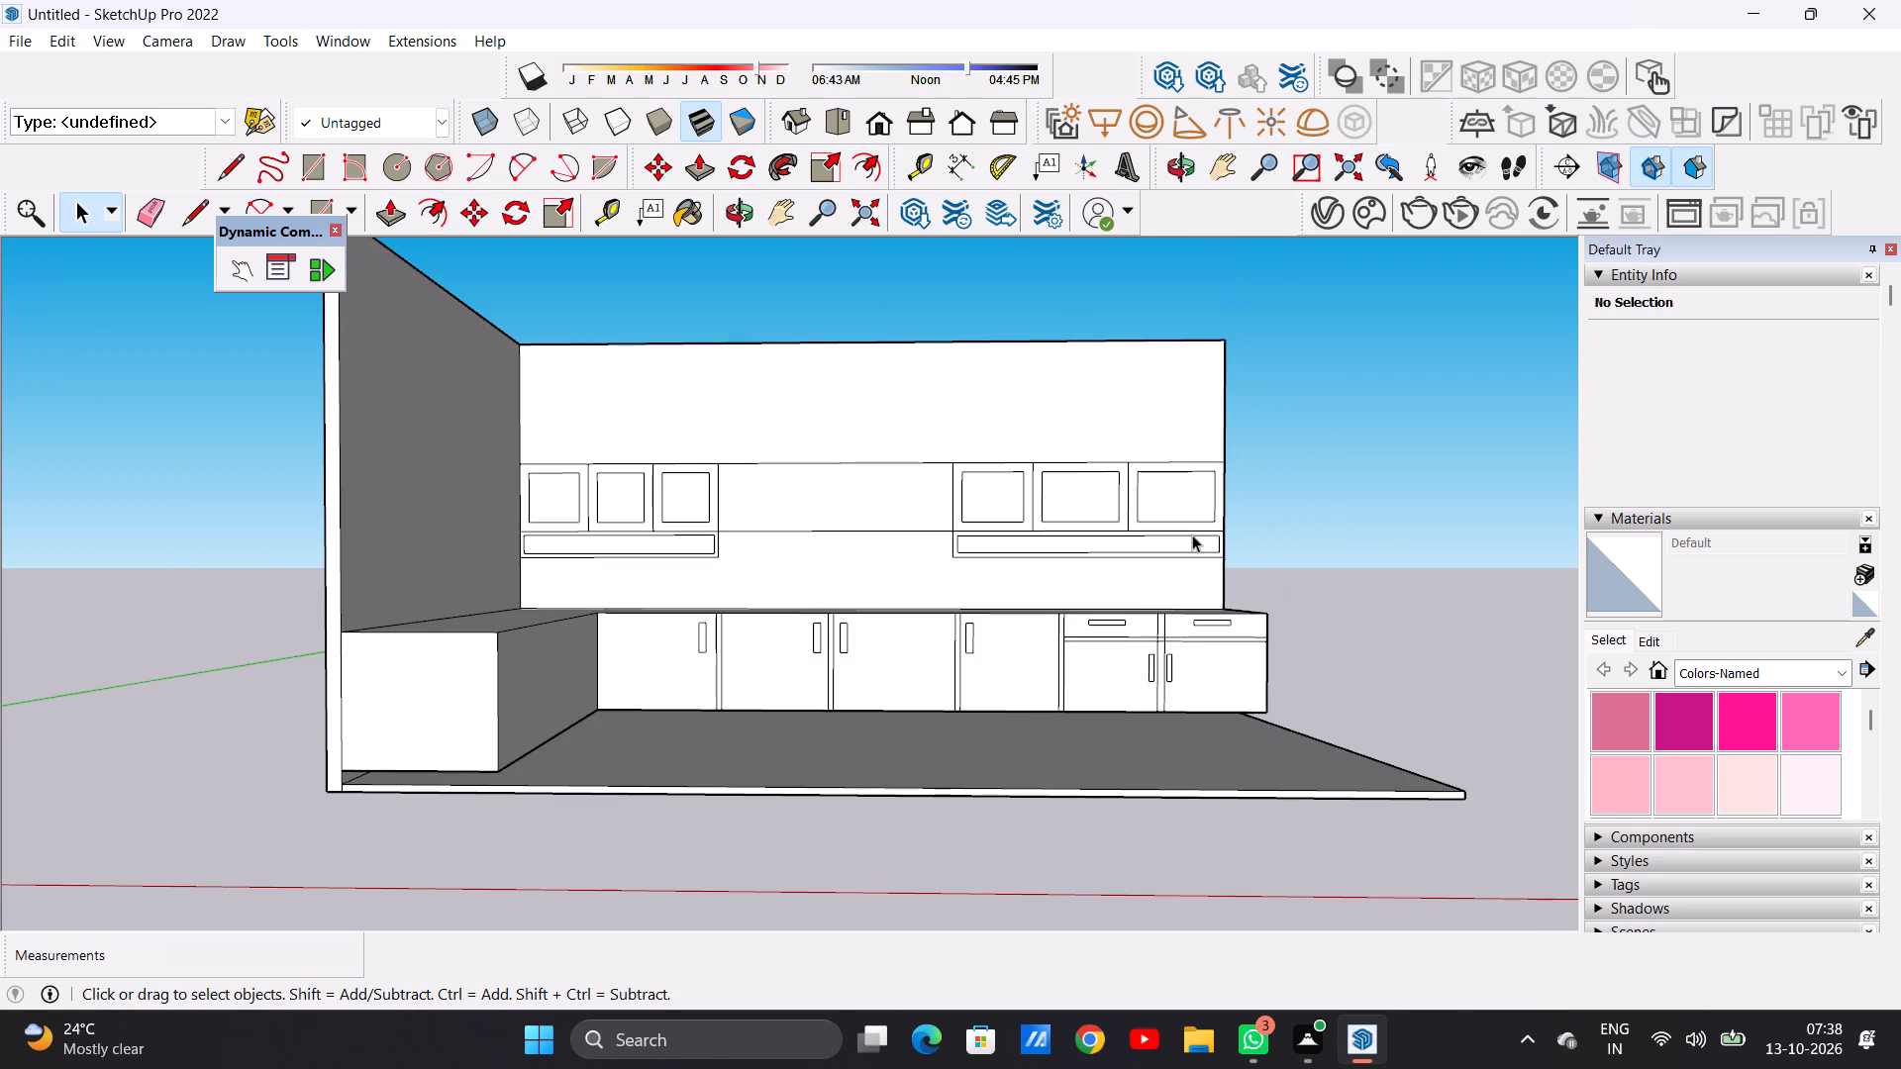
pyautogui.scroll(1, 737, 504)
pyautogui.scroll(-1, 737, 504)
pyautogui.scroll(4, 740, 504)
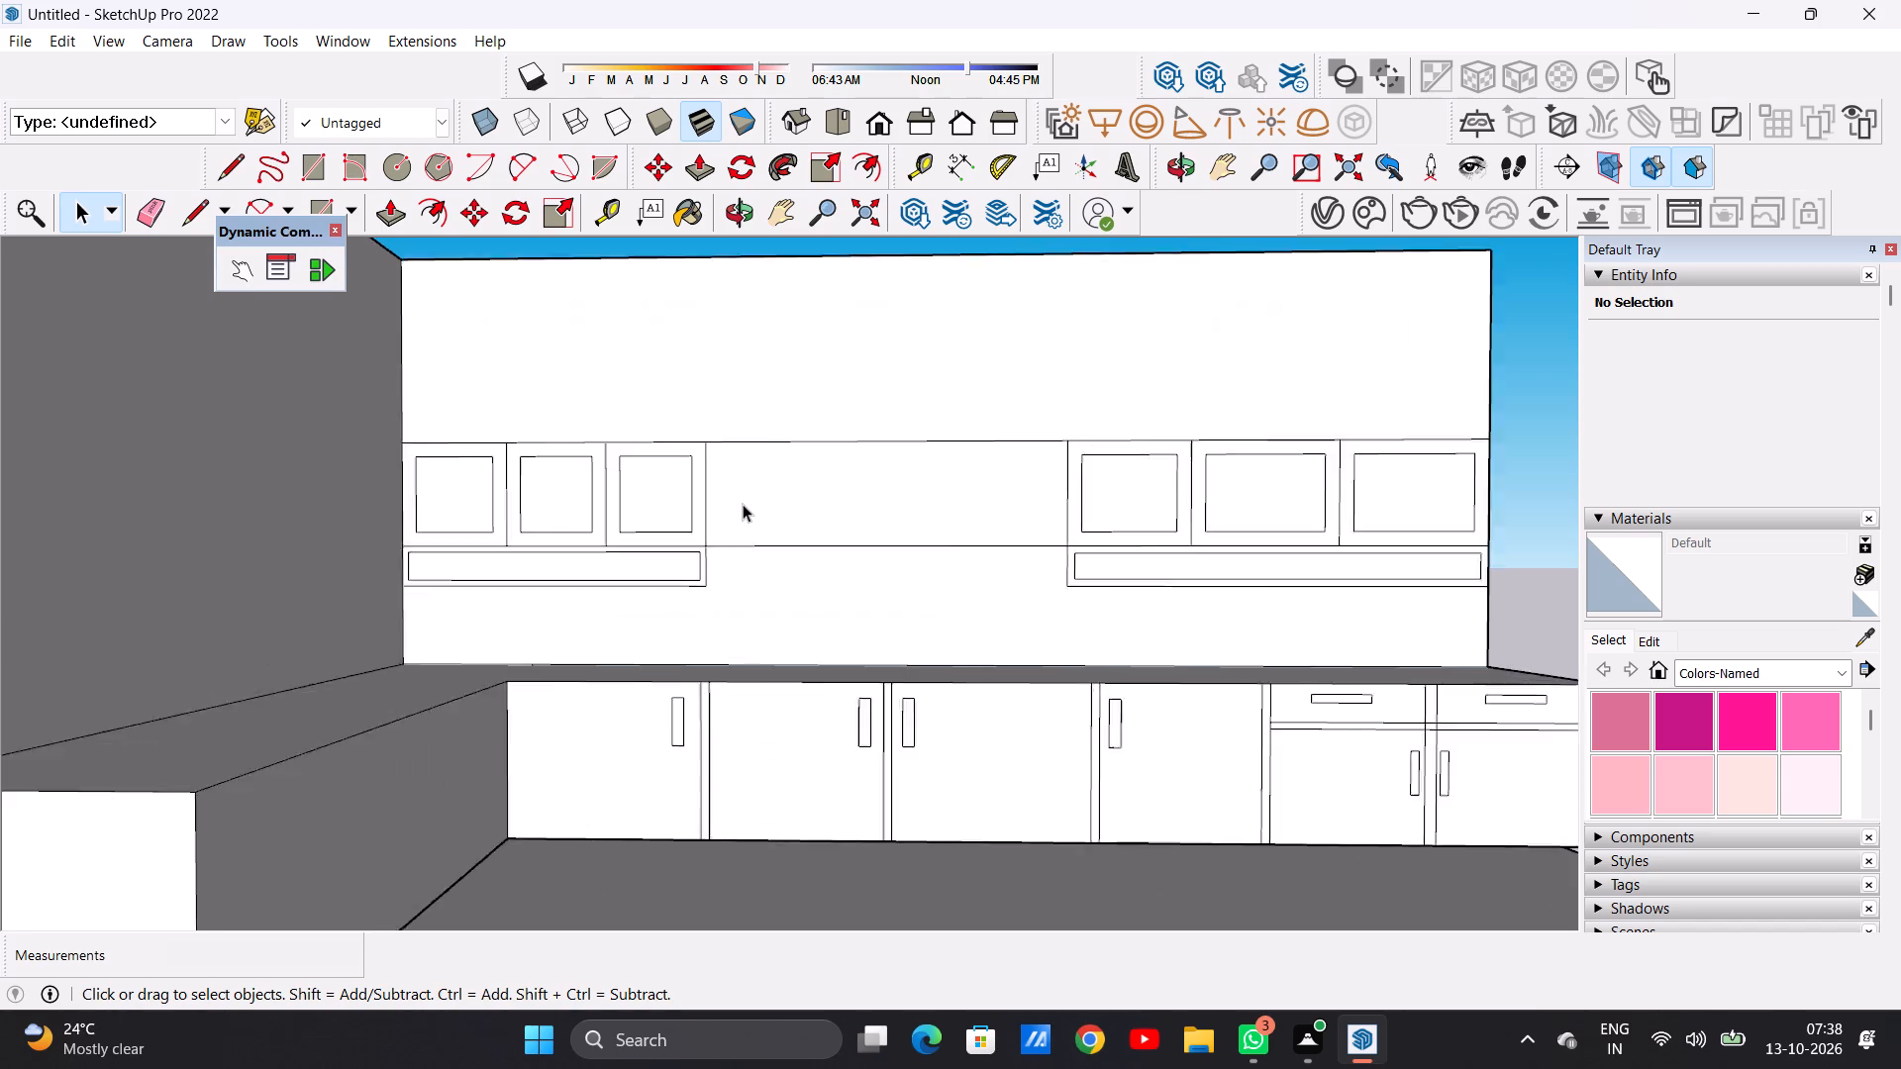
pyautogui.scroll(1, 743, 504)
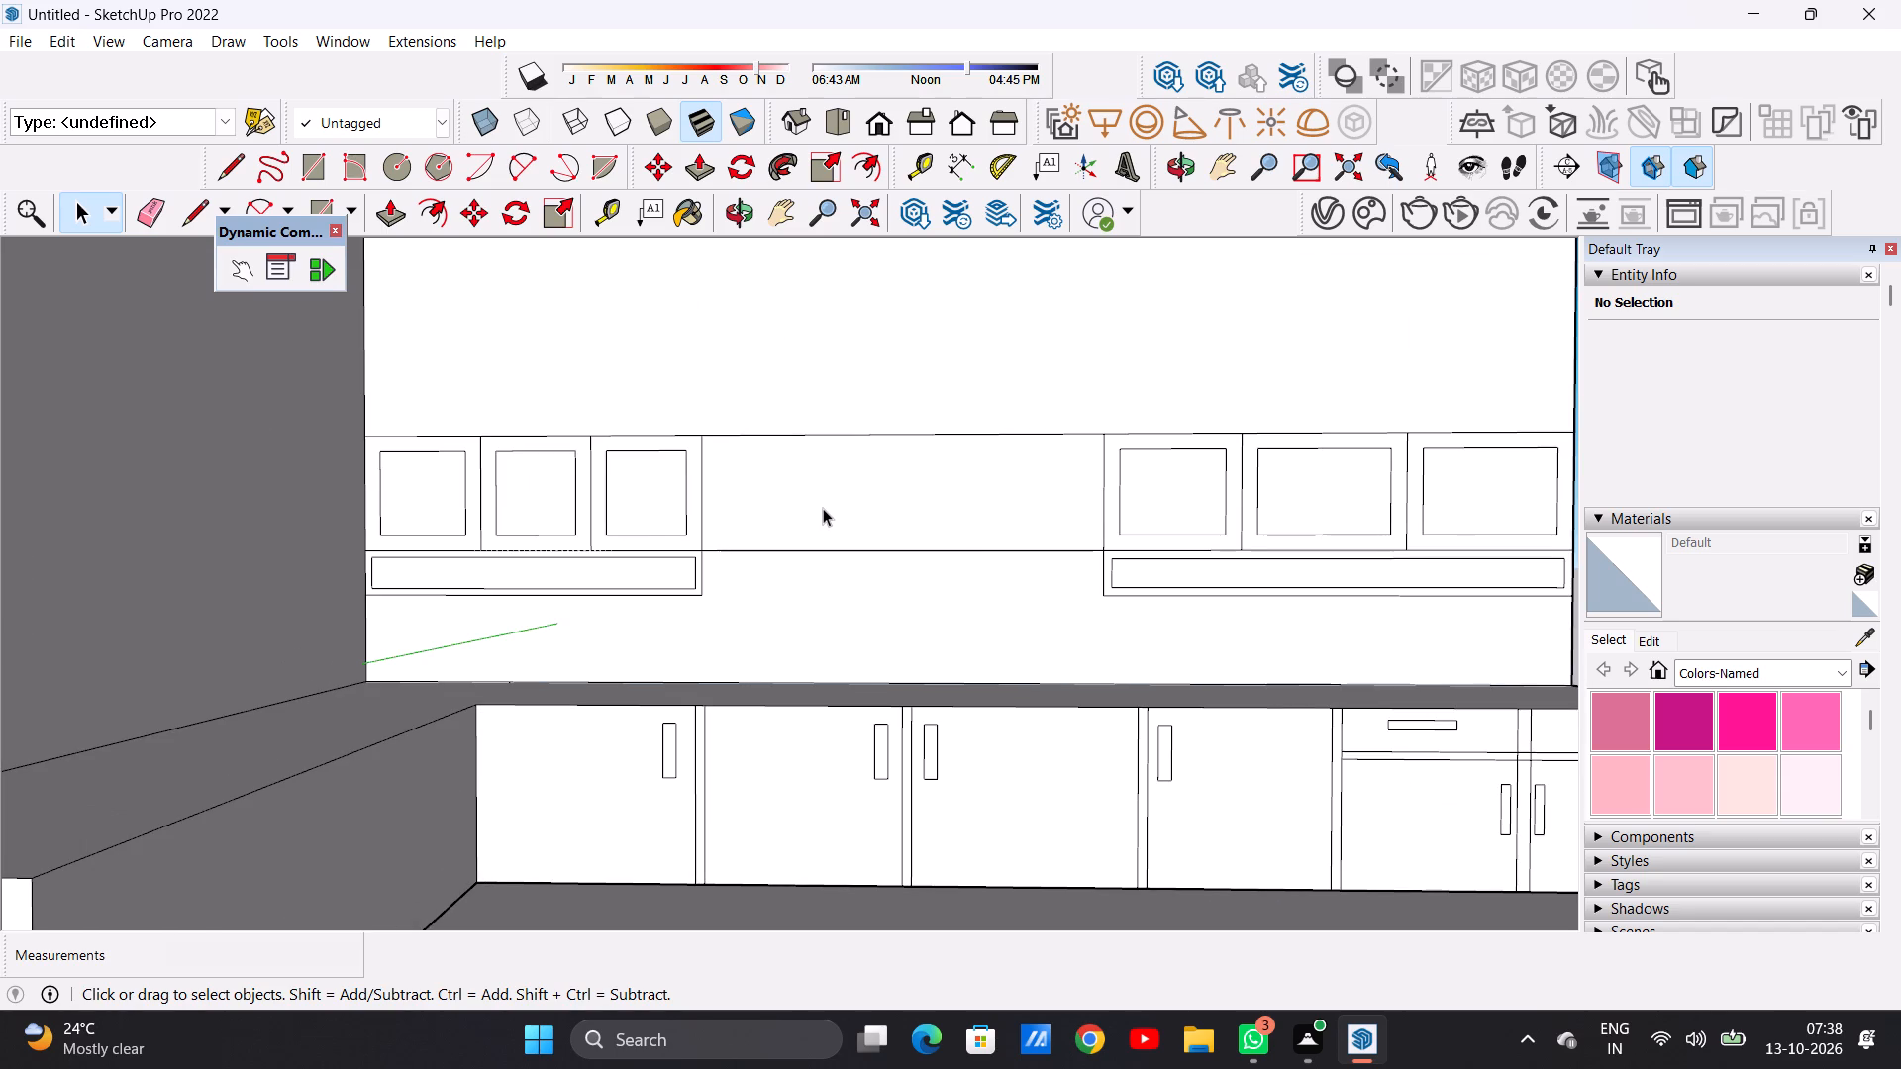
pyautogui.scroll(1, 818, 511)
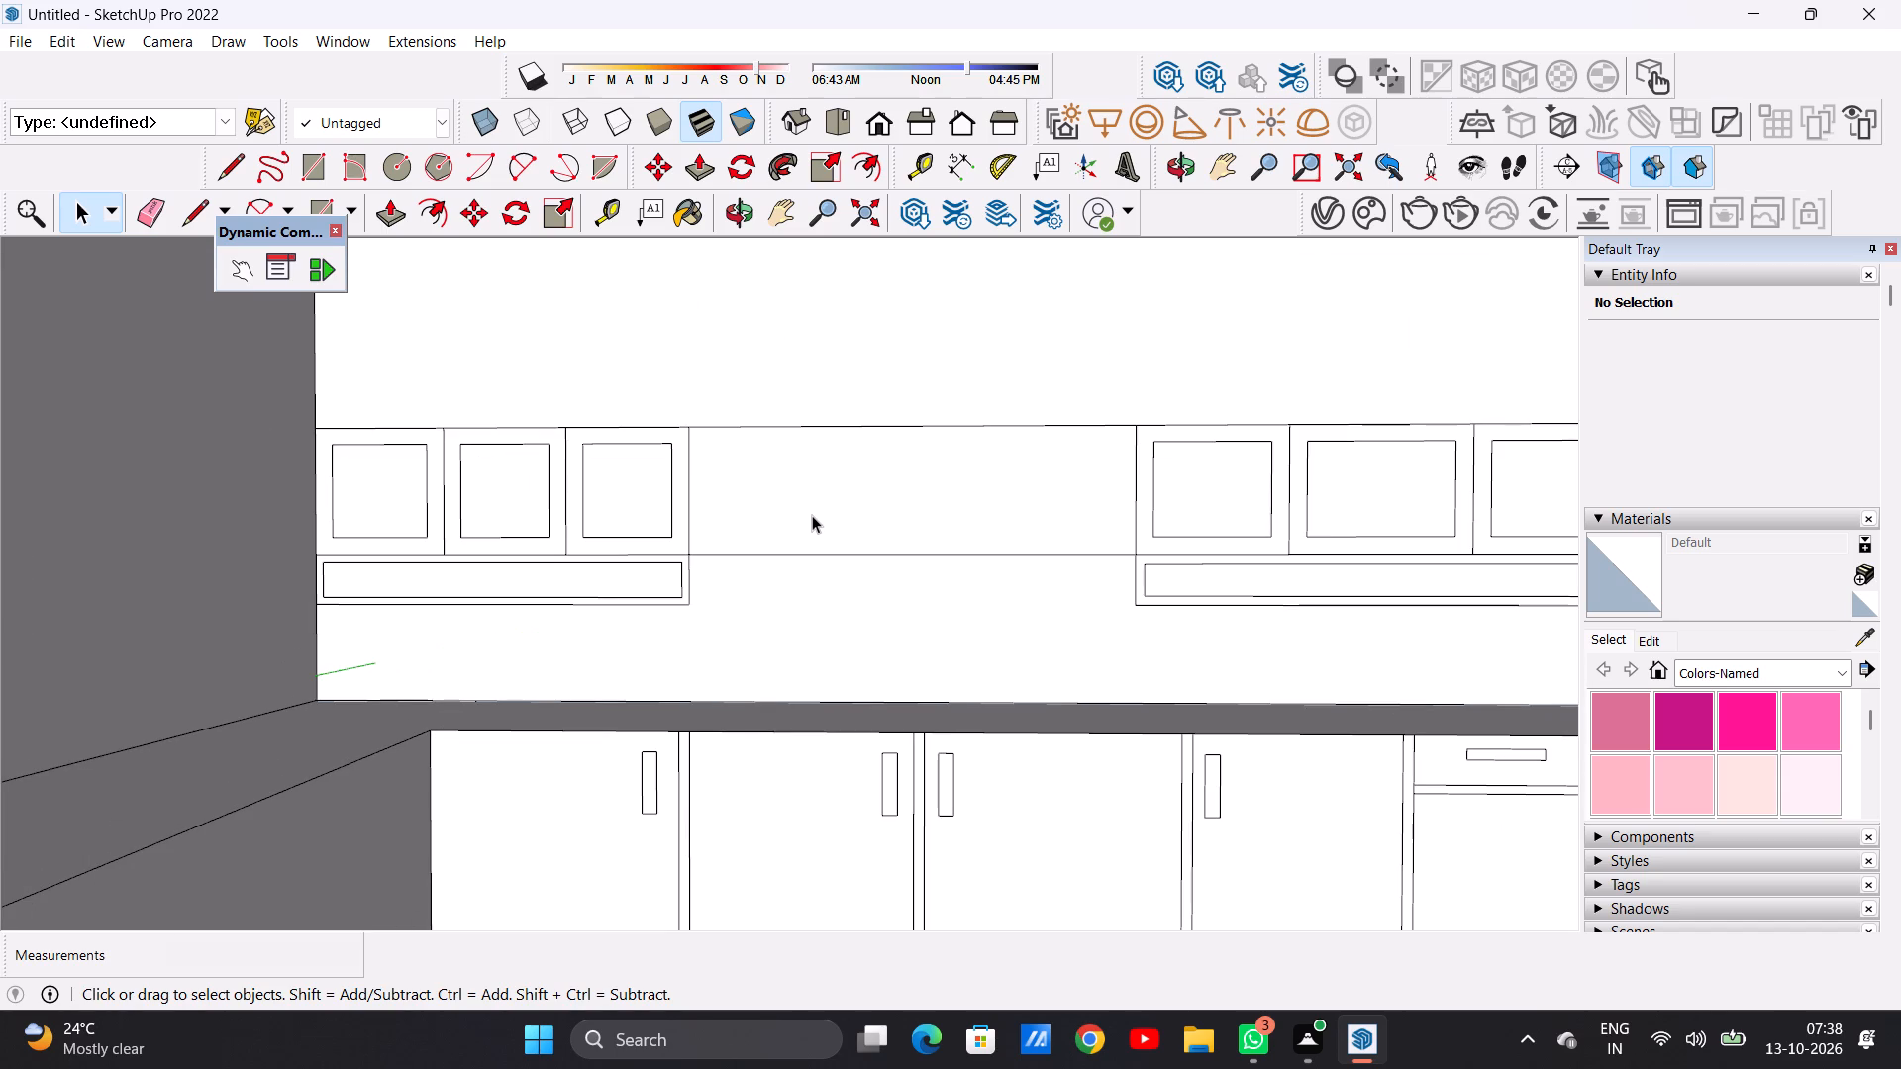
pyautogui.scroll(-2, 827, 533)
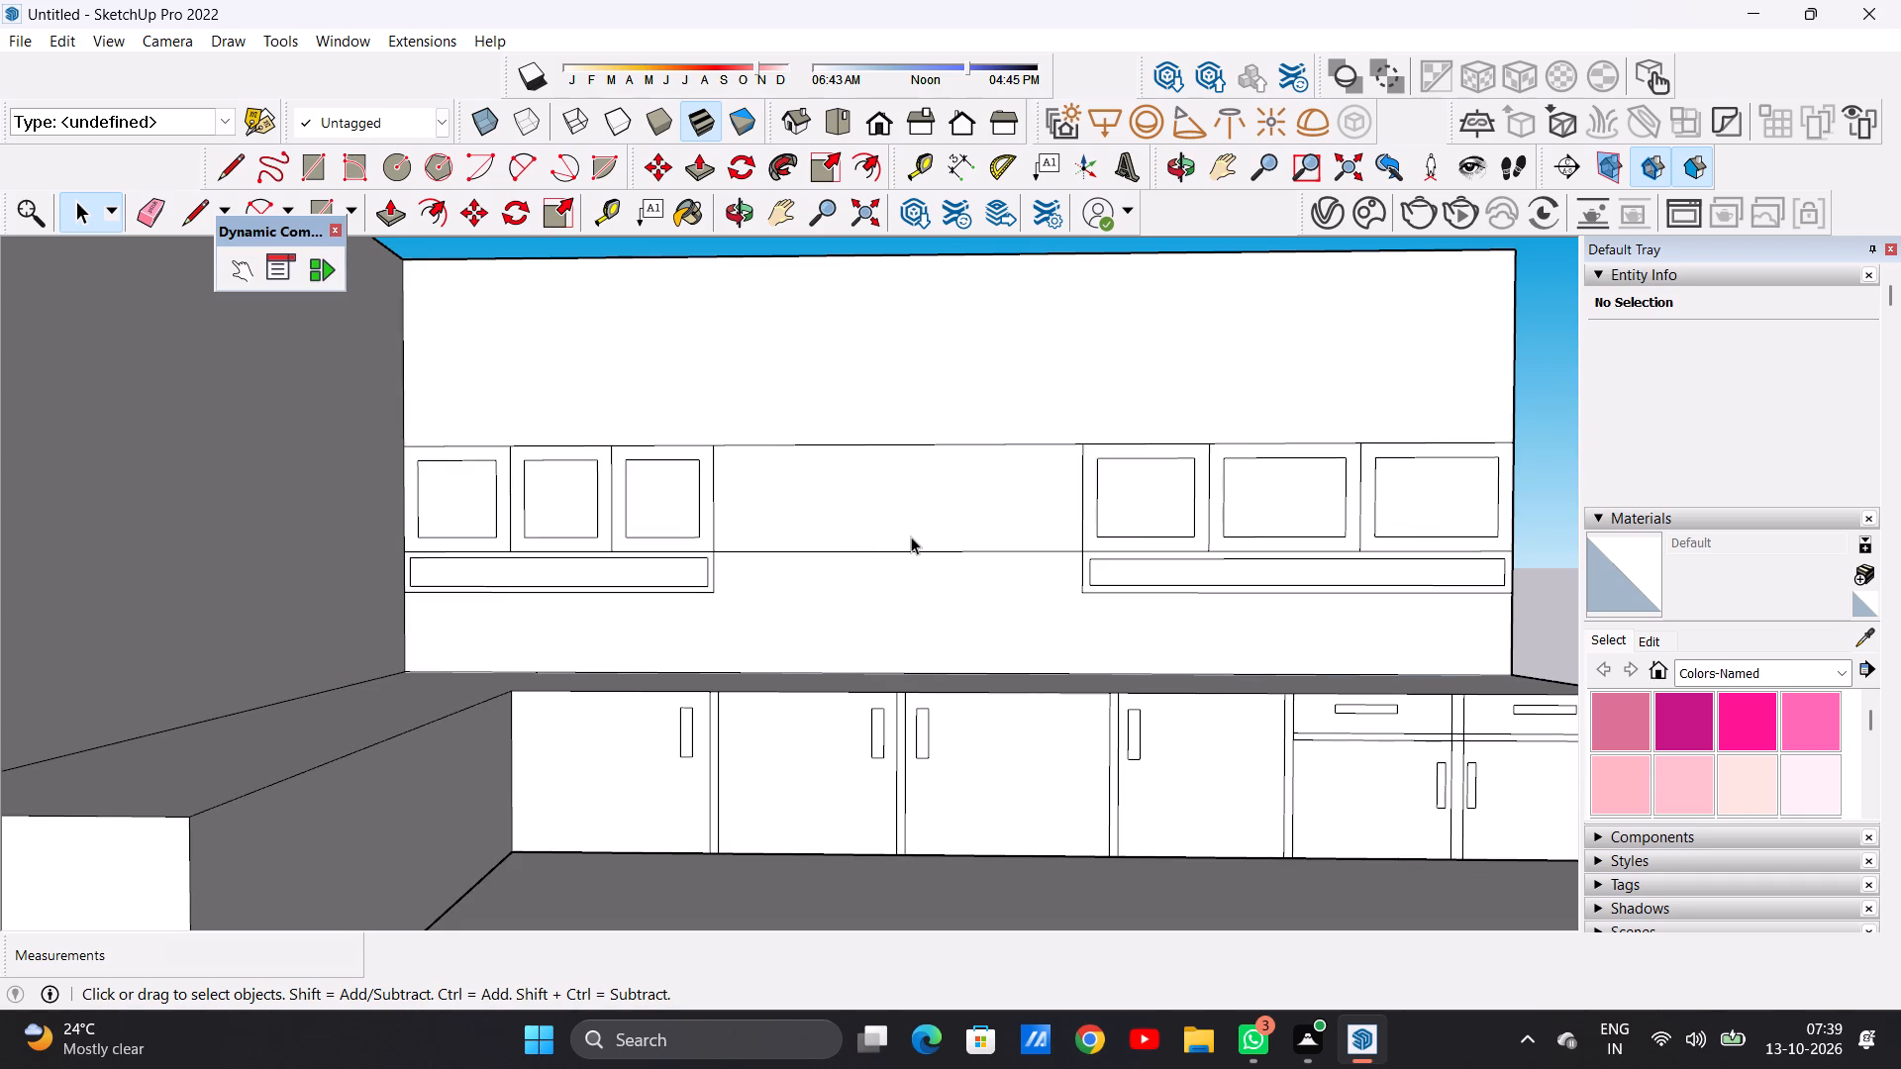
pyautogui.scroll(1, 890, 524)
pyautogui.press('l')
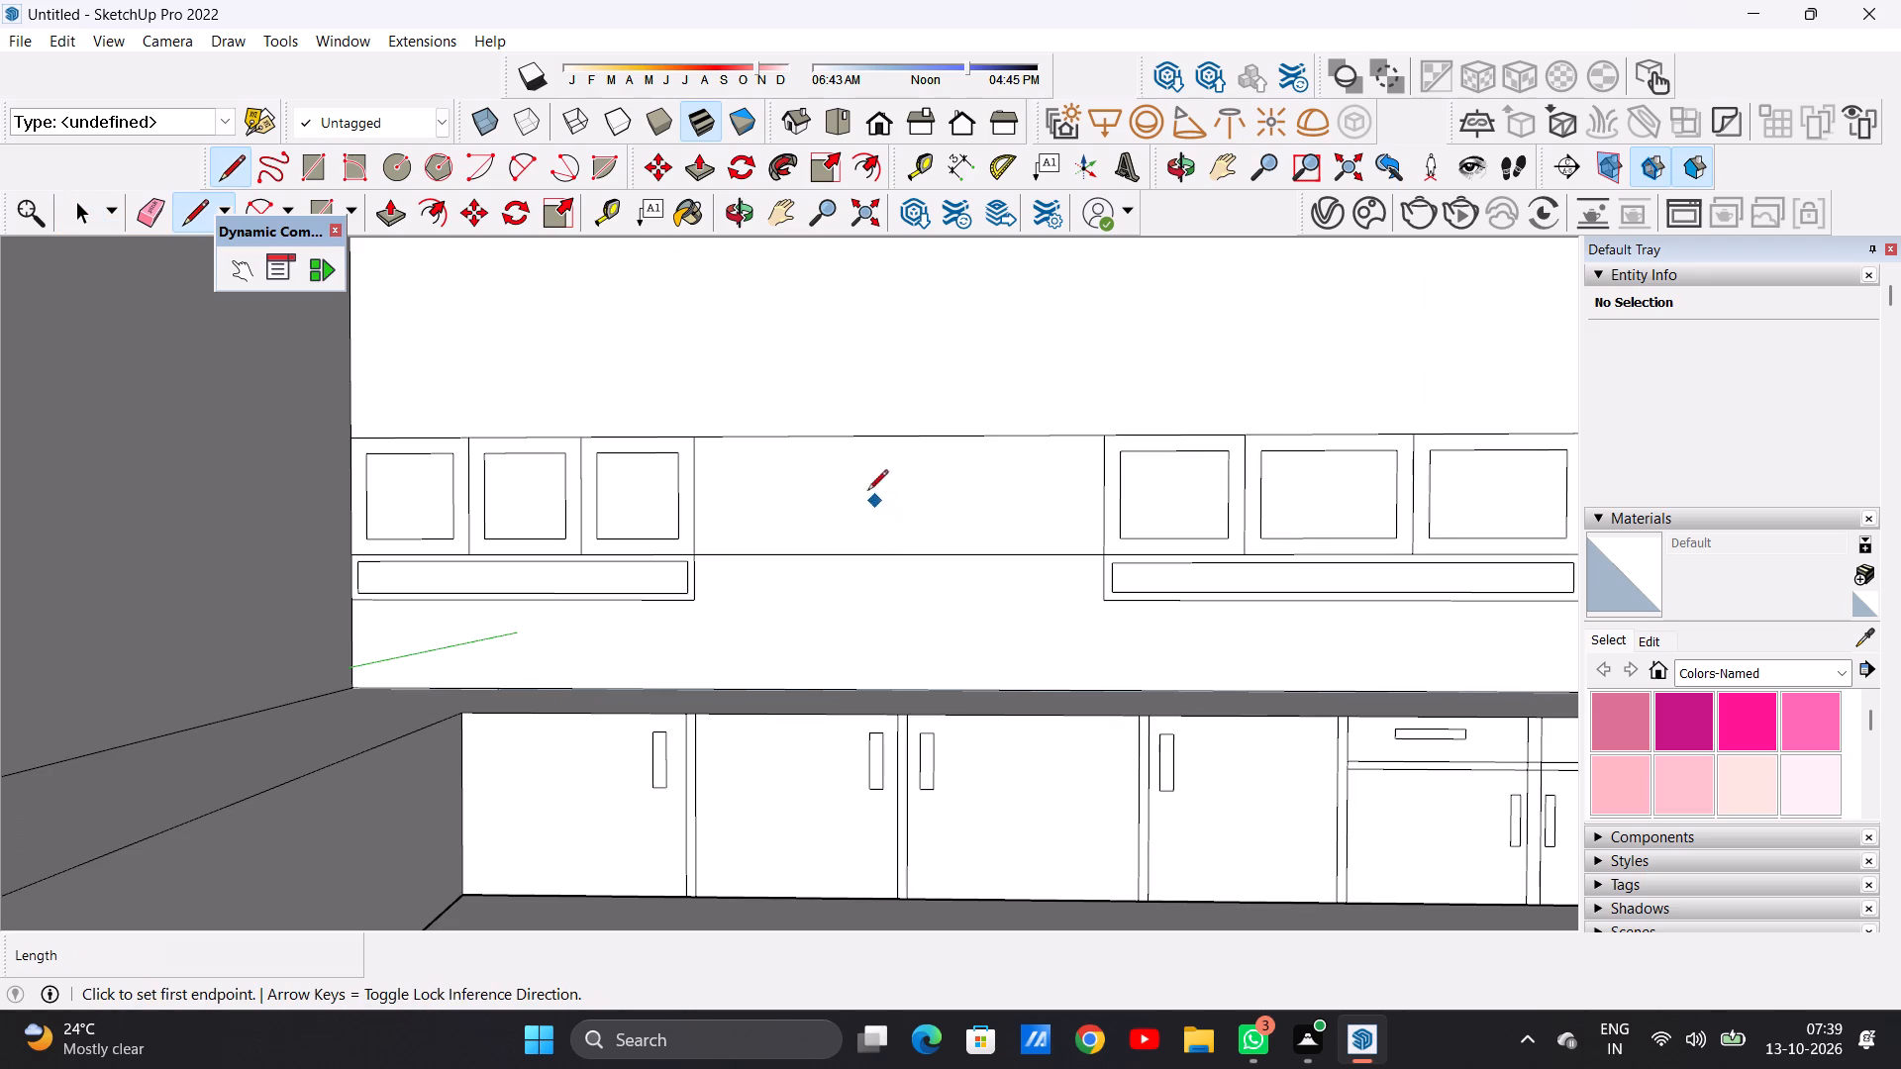
pyautogui.click(883, 437)
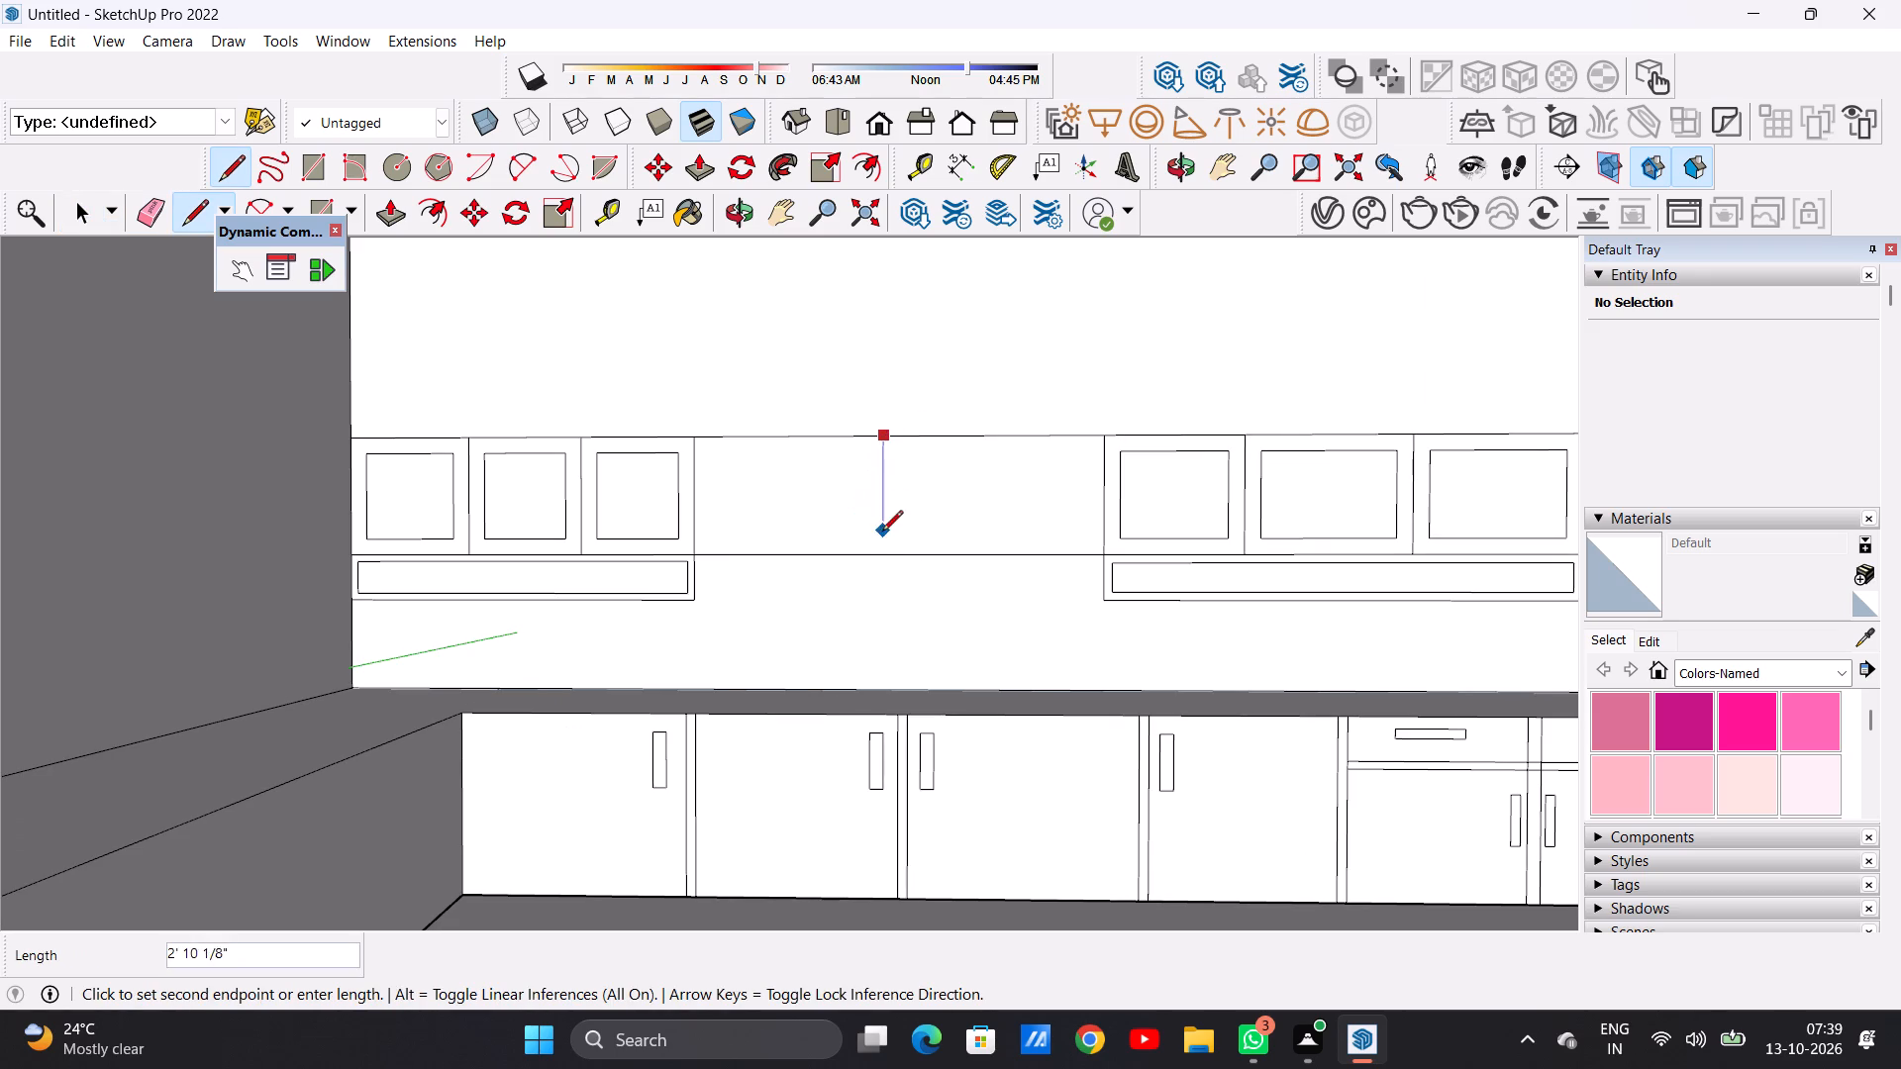
pyautogui.click(882, 548)
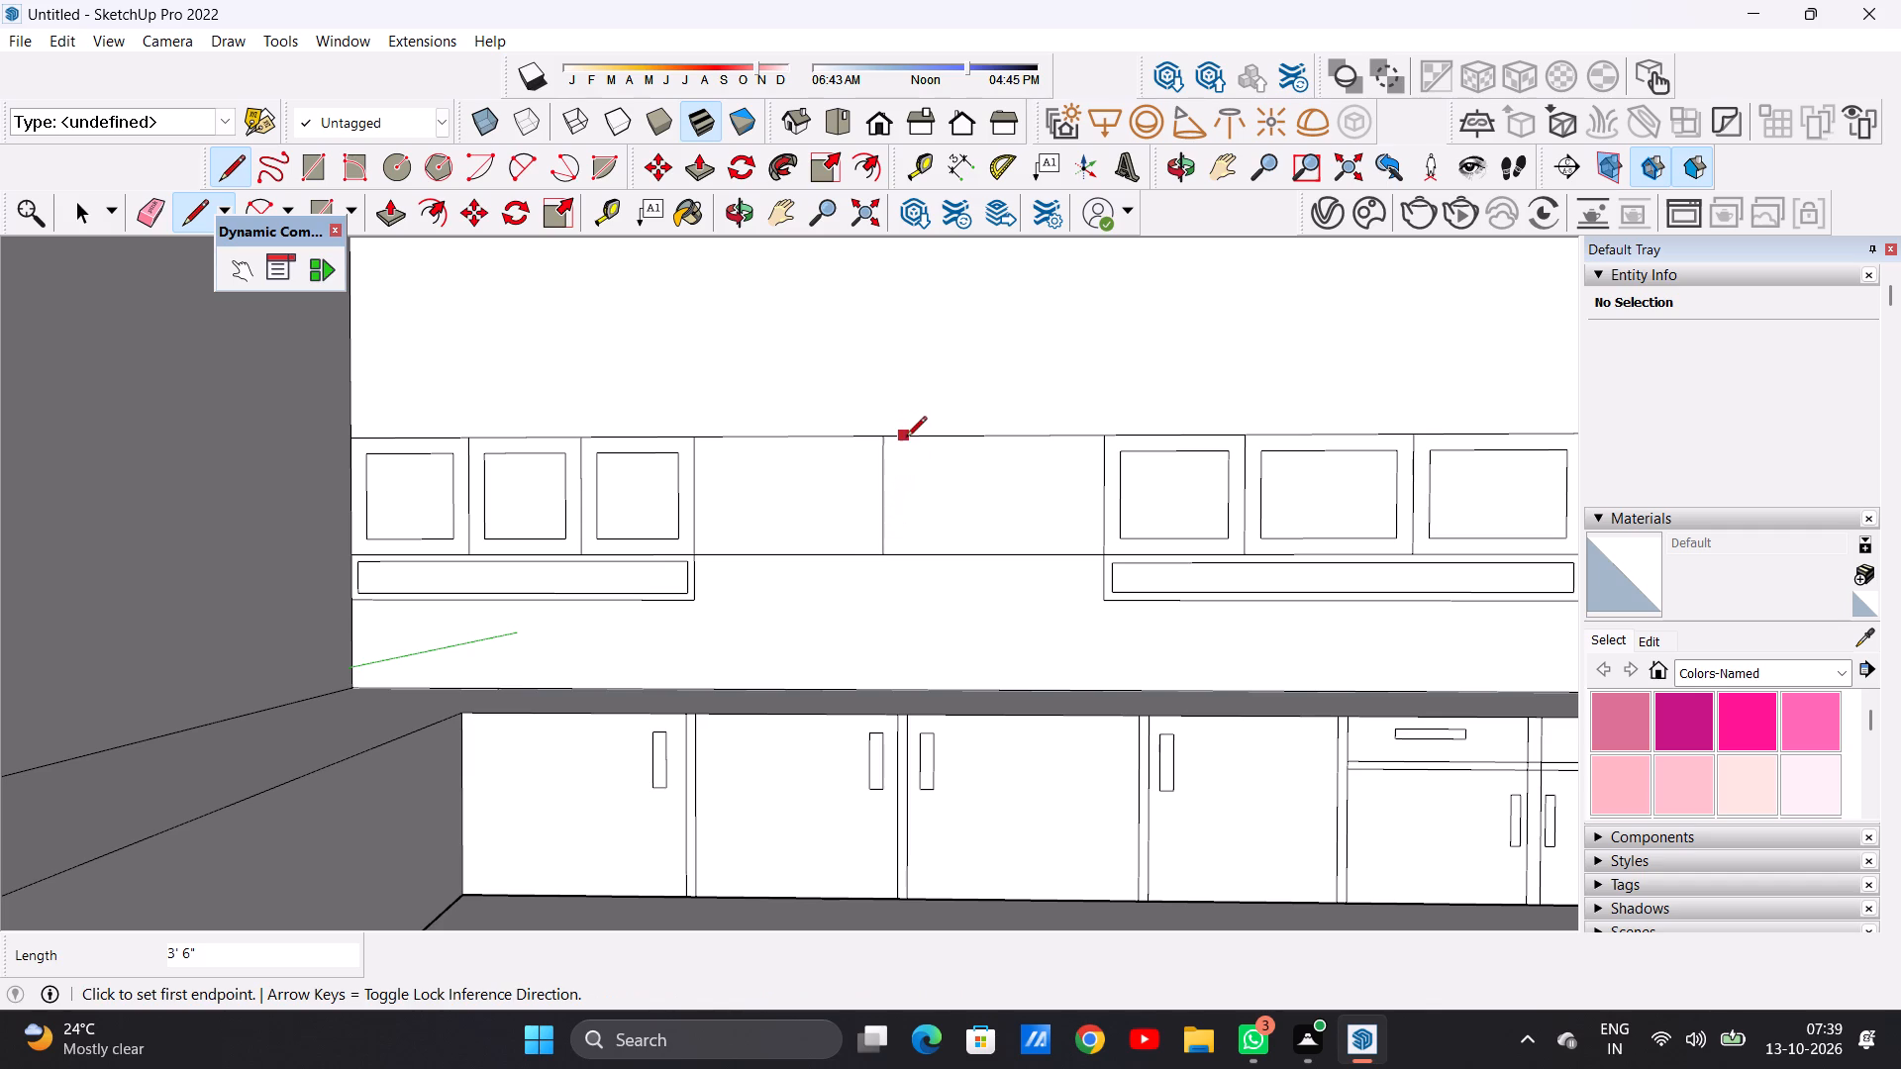
pyautogui.click(900, 438)
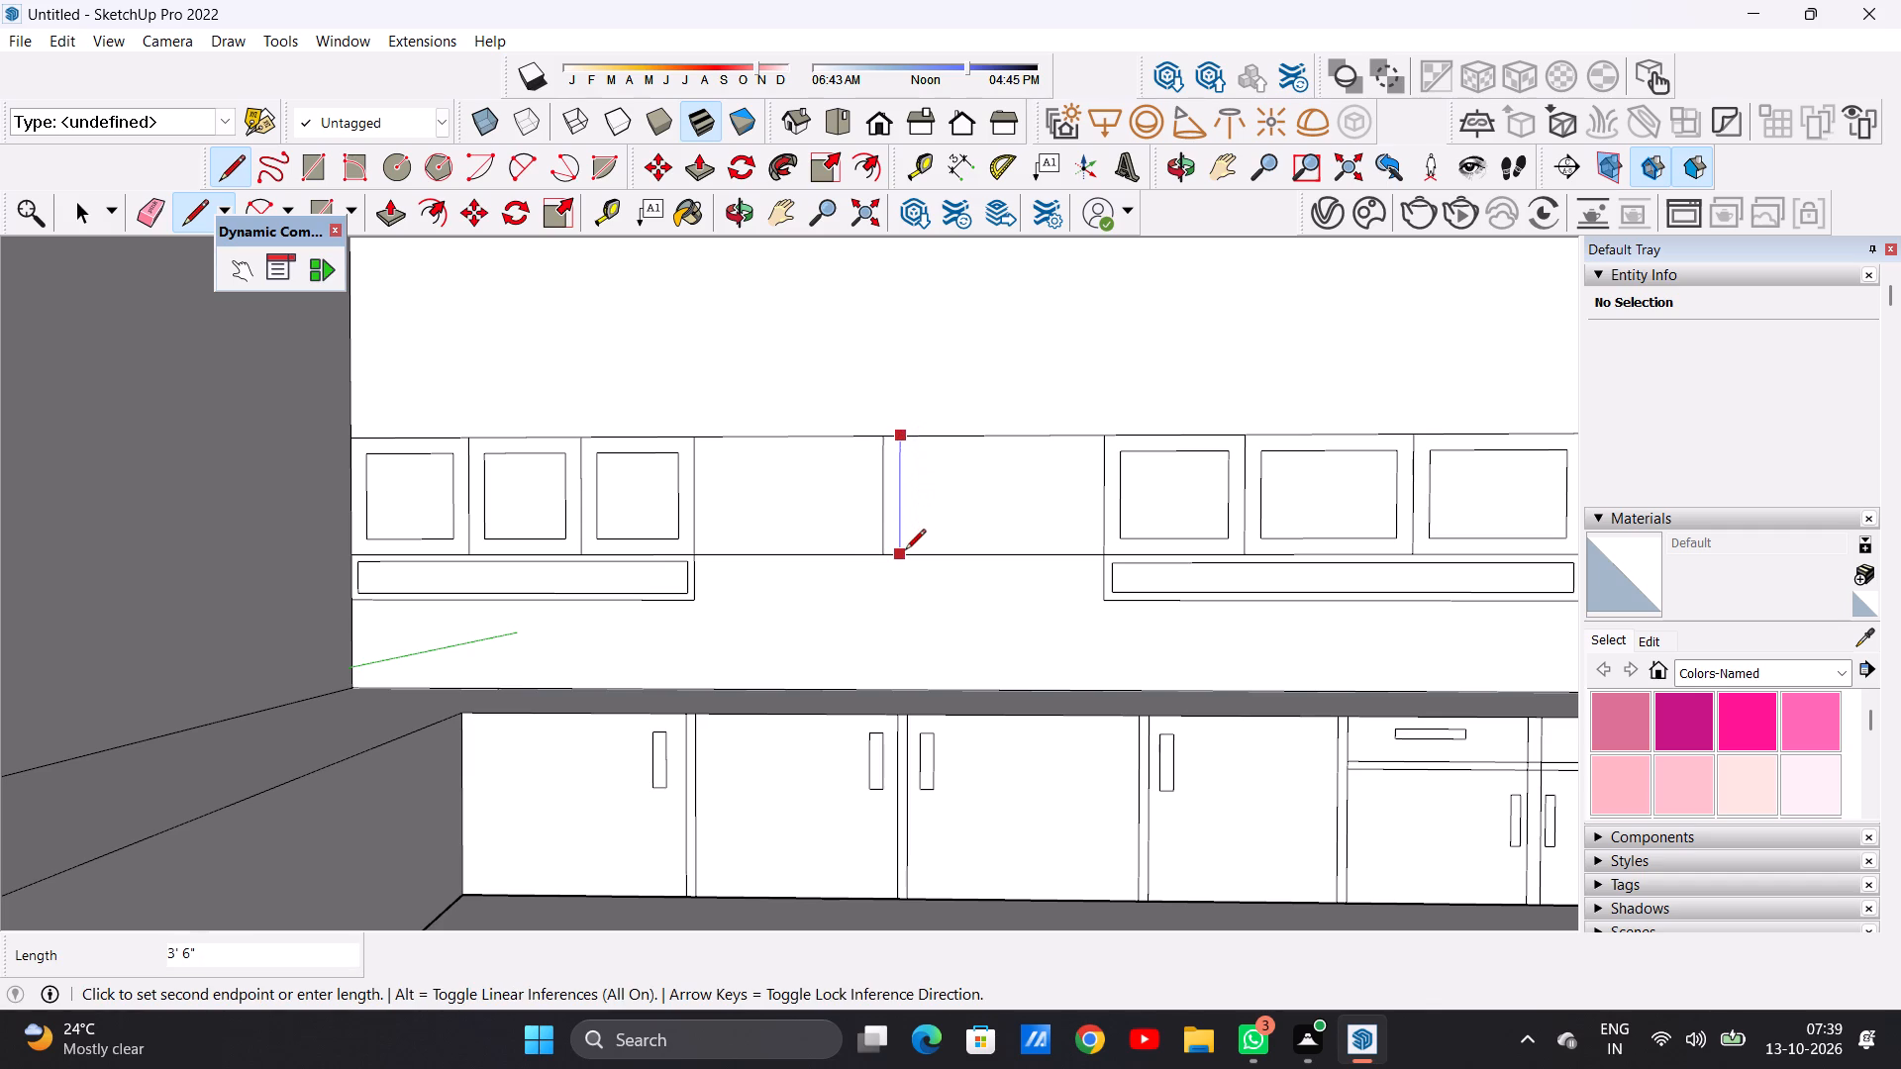
pyautogui.click(905, 551)
pyautogui.press('space')
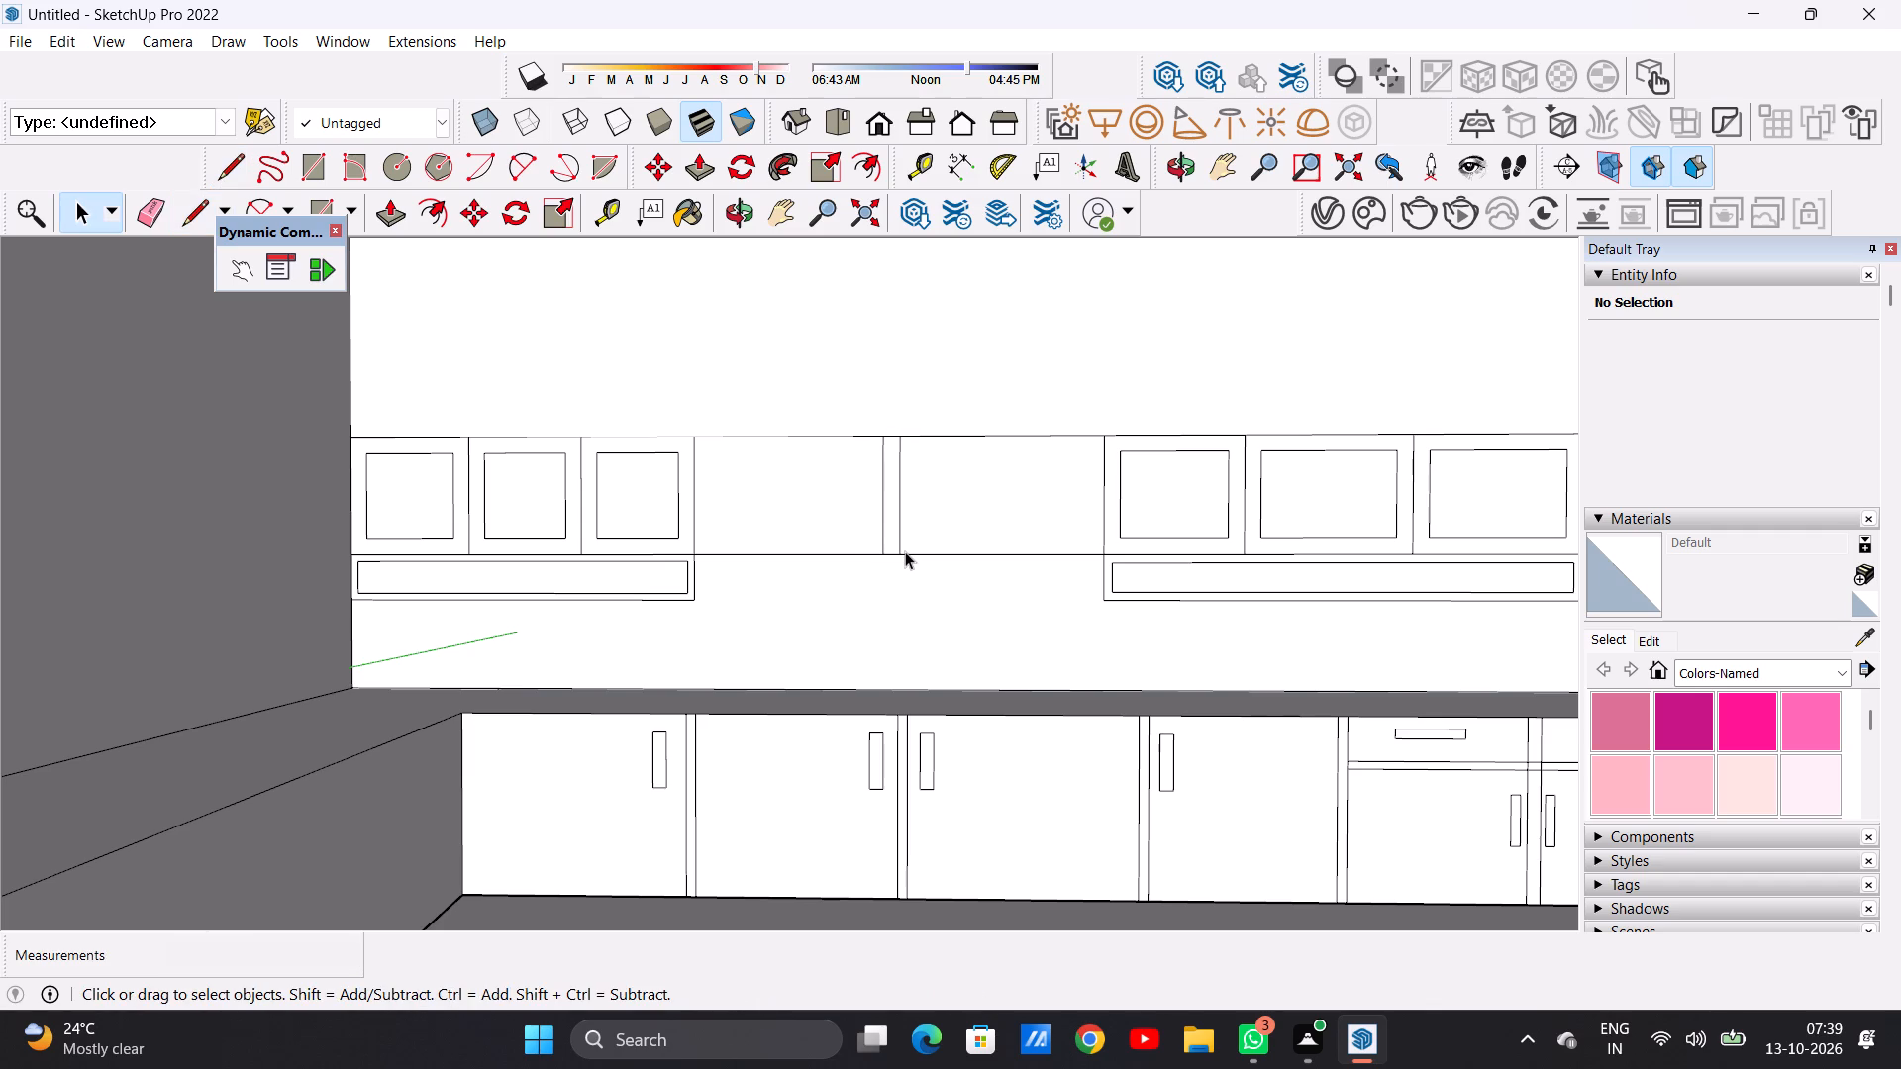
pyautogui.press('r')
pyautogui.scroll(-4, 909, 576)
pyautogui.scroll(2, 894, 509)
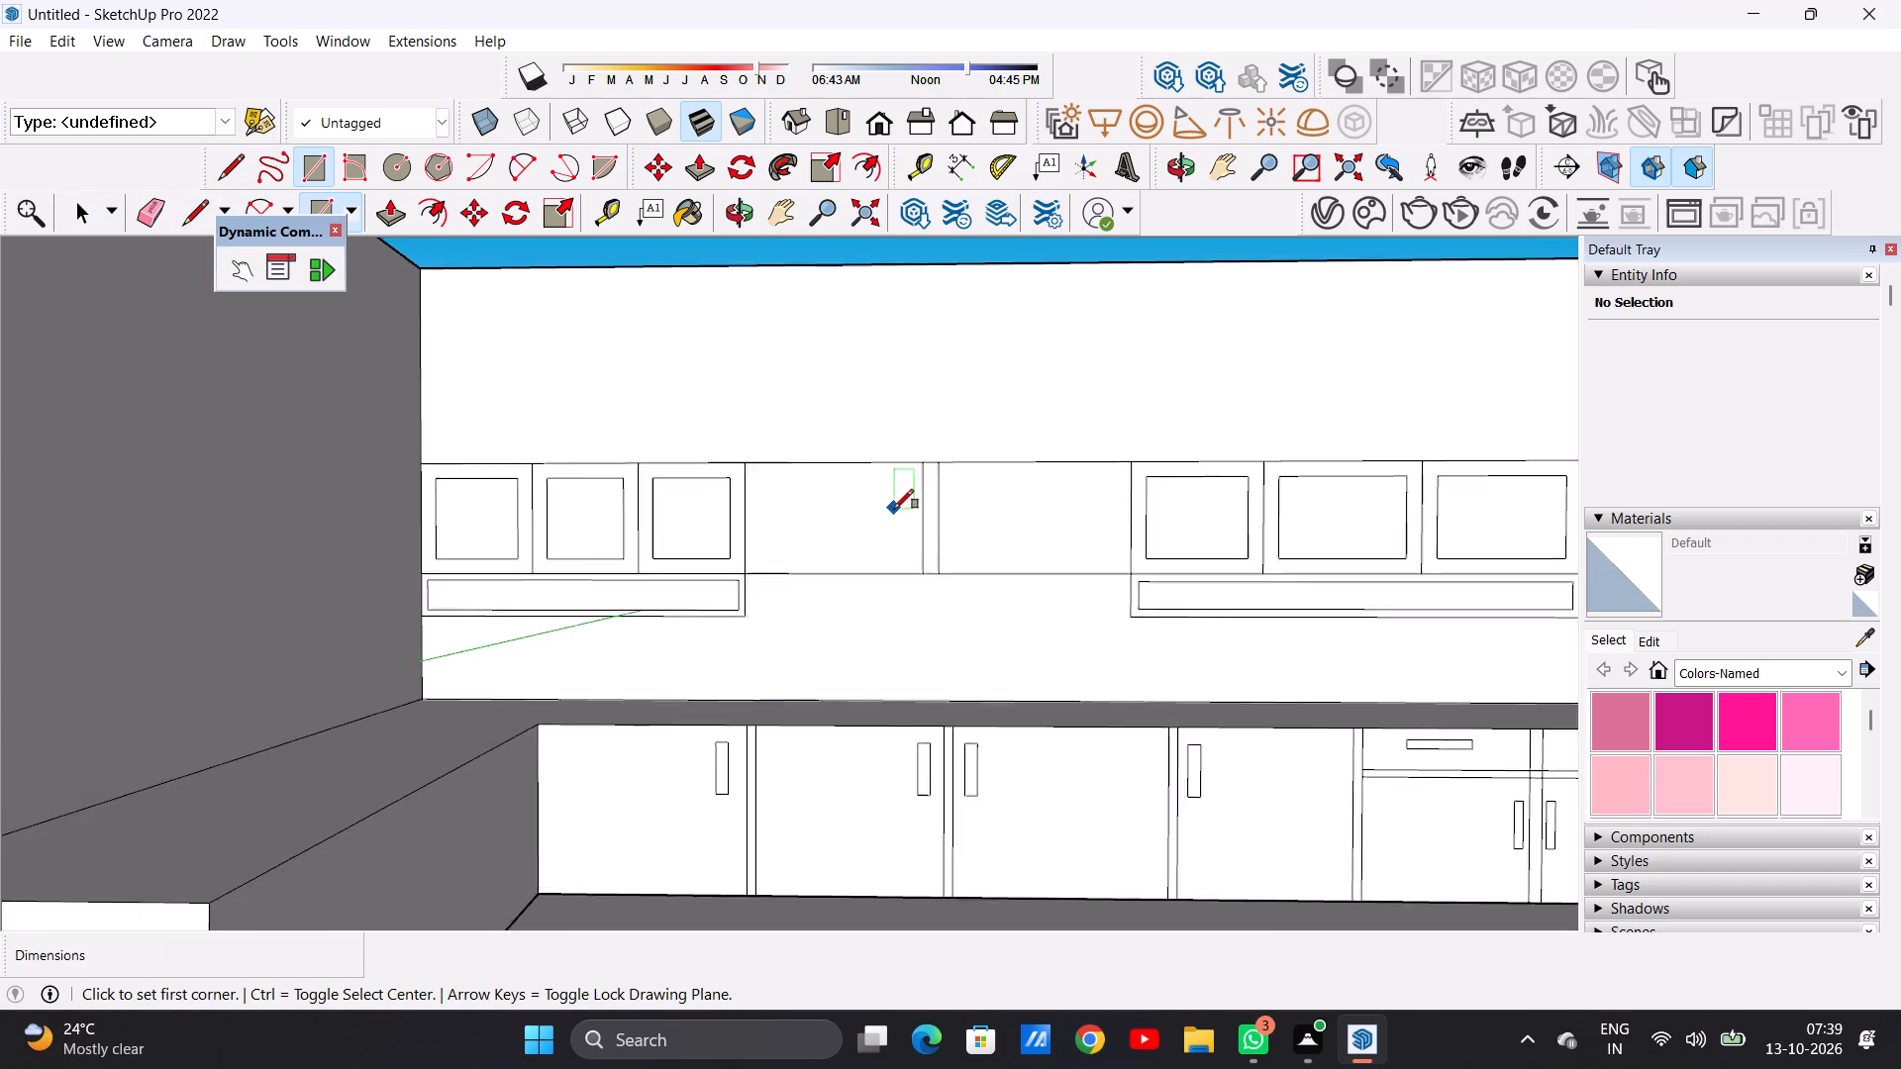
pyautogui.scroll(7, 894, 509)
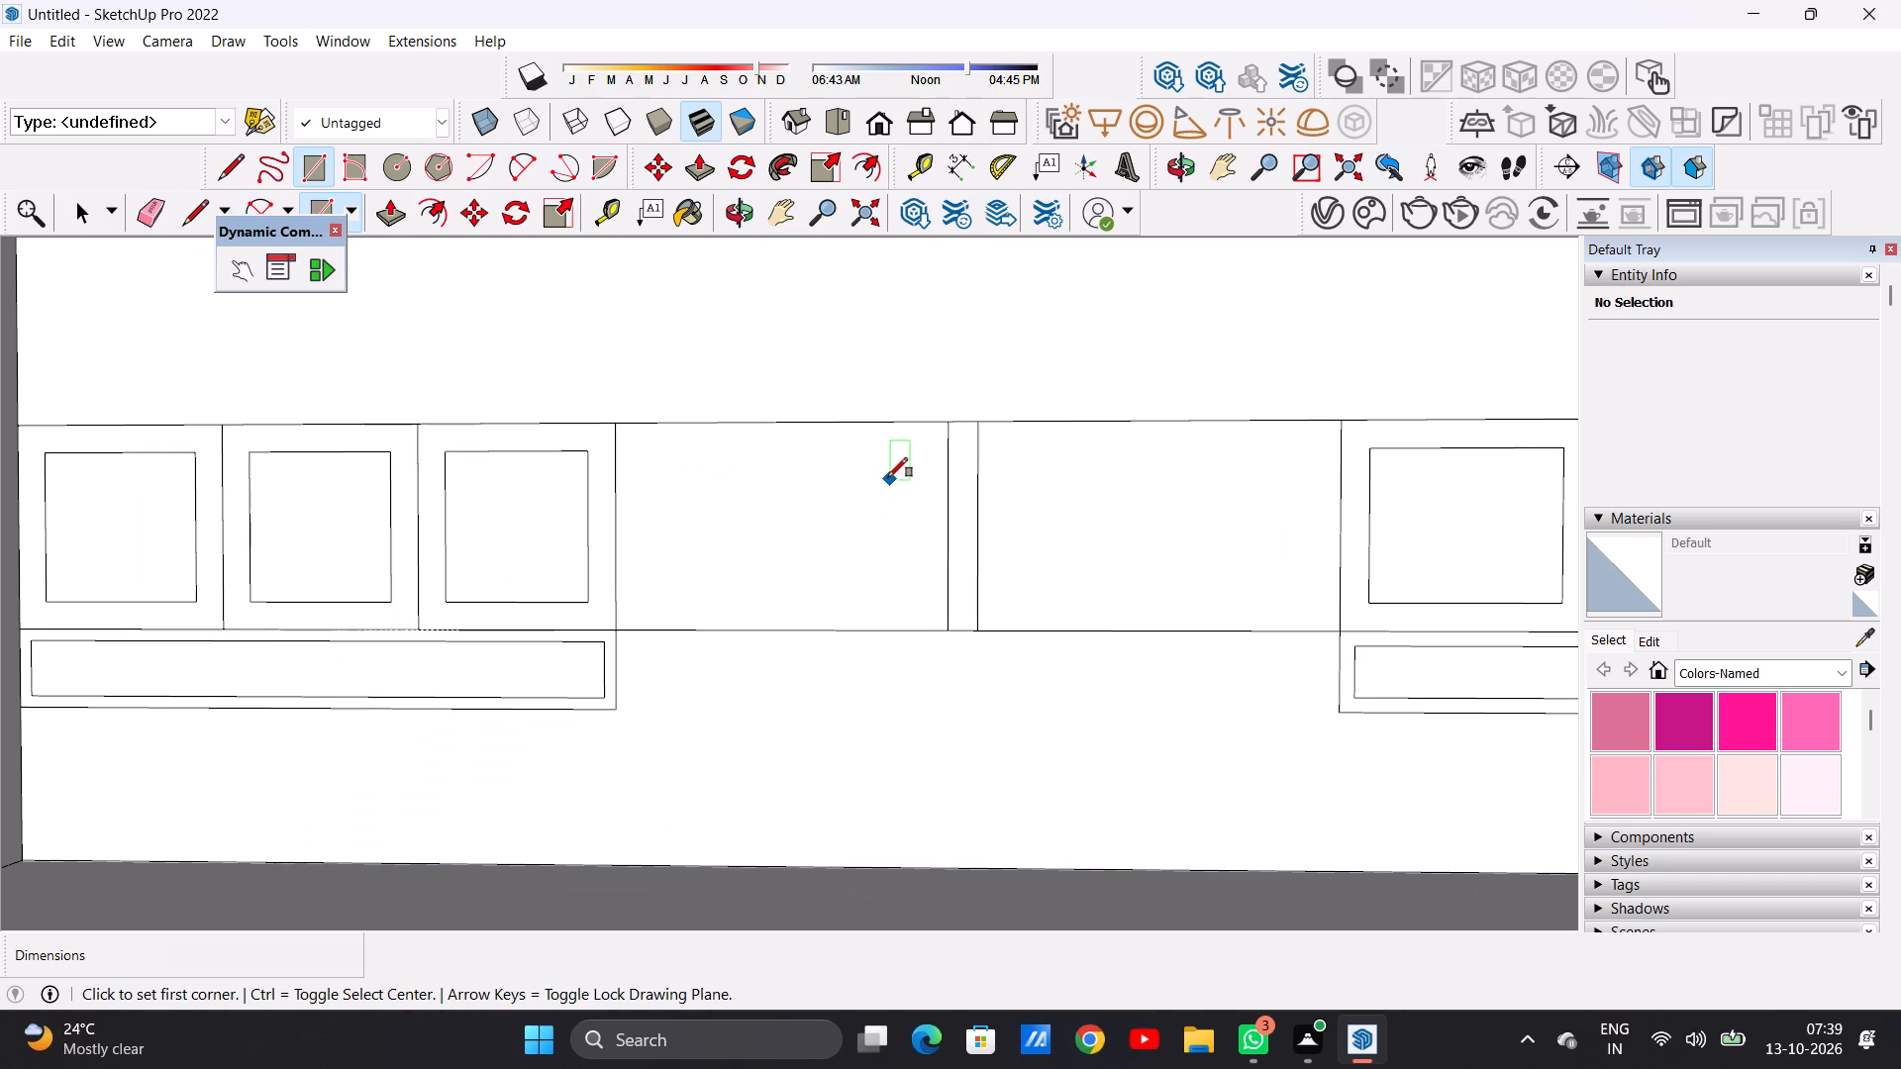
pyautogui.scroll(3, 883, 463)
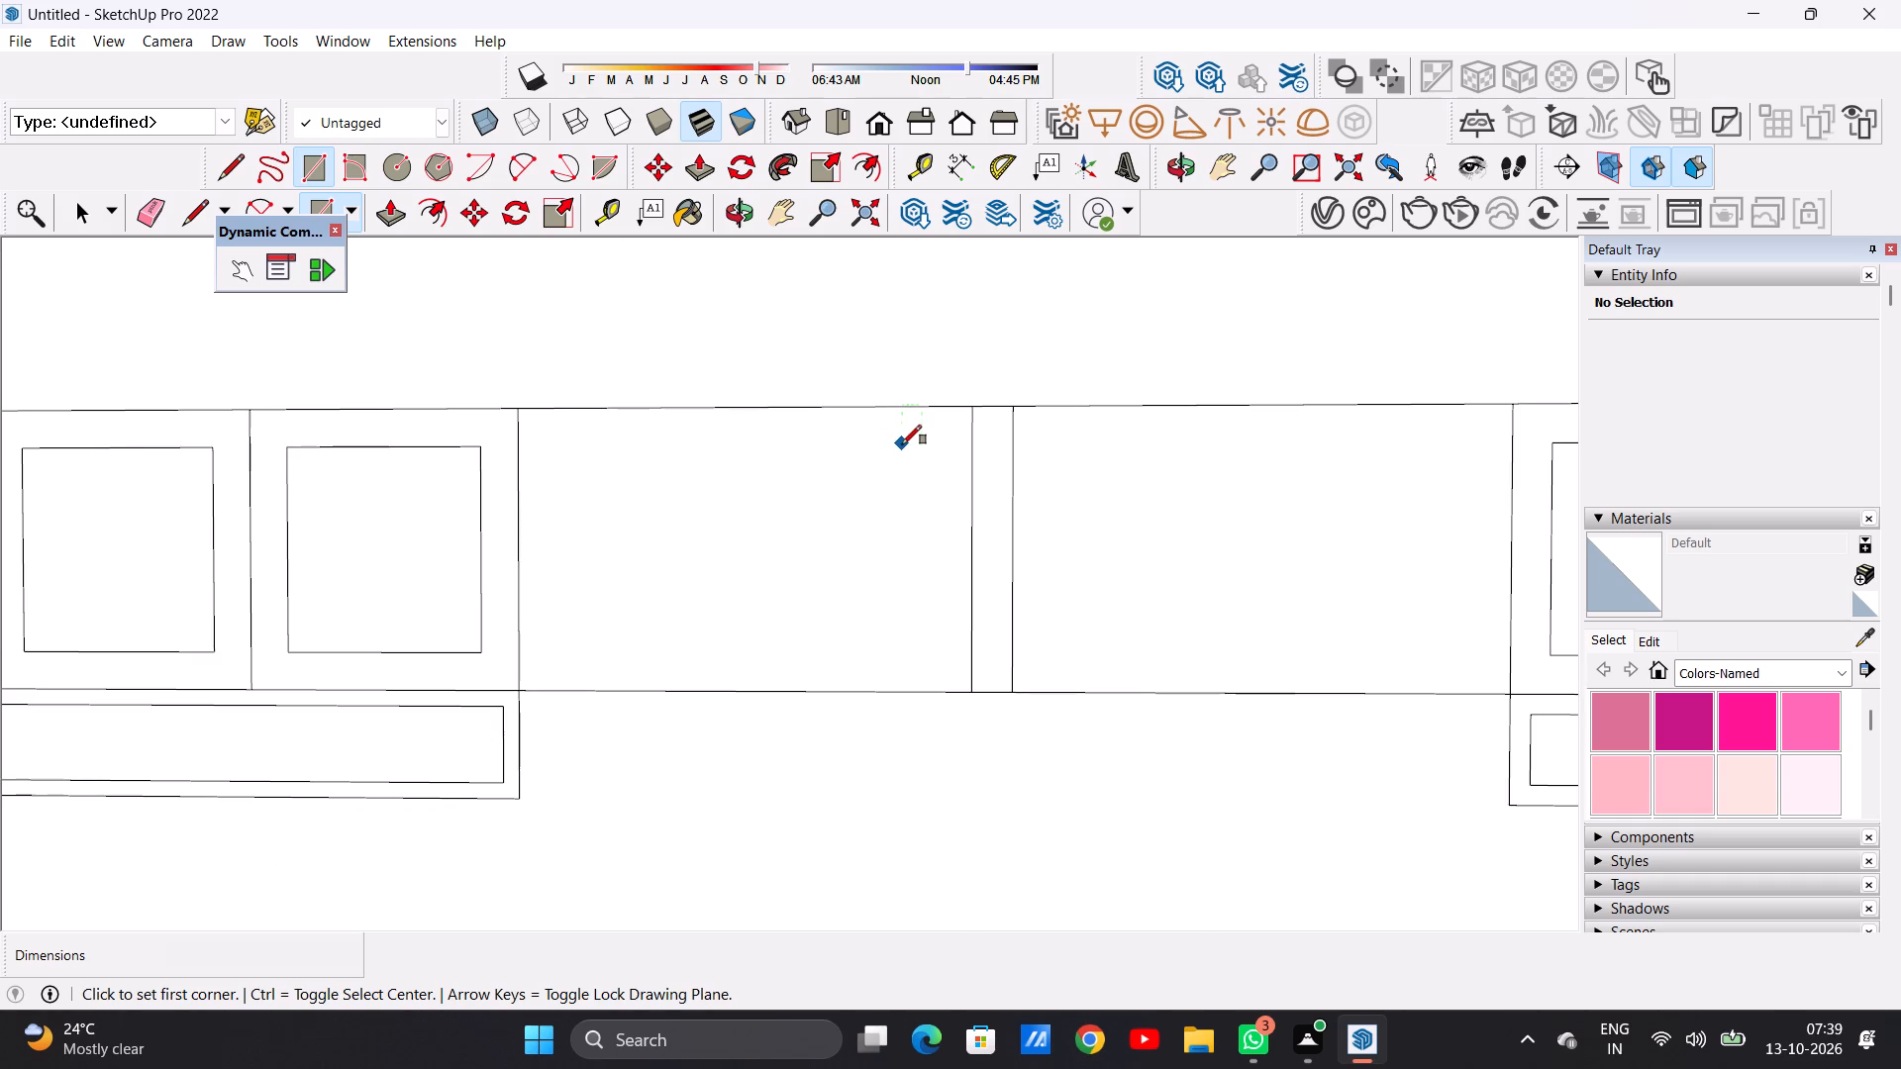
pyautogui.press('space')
# Push/Pull the frames of the three band panels nearest the side wall out from the back wall by about 2' 6 13/16".
pyautogui.scroll(-6, 1052, 657)
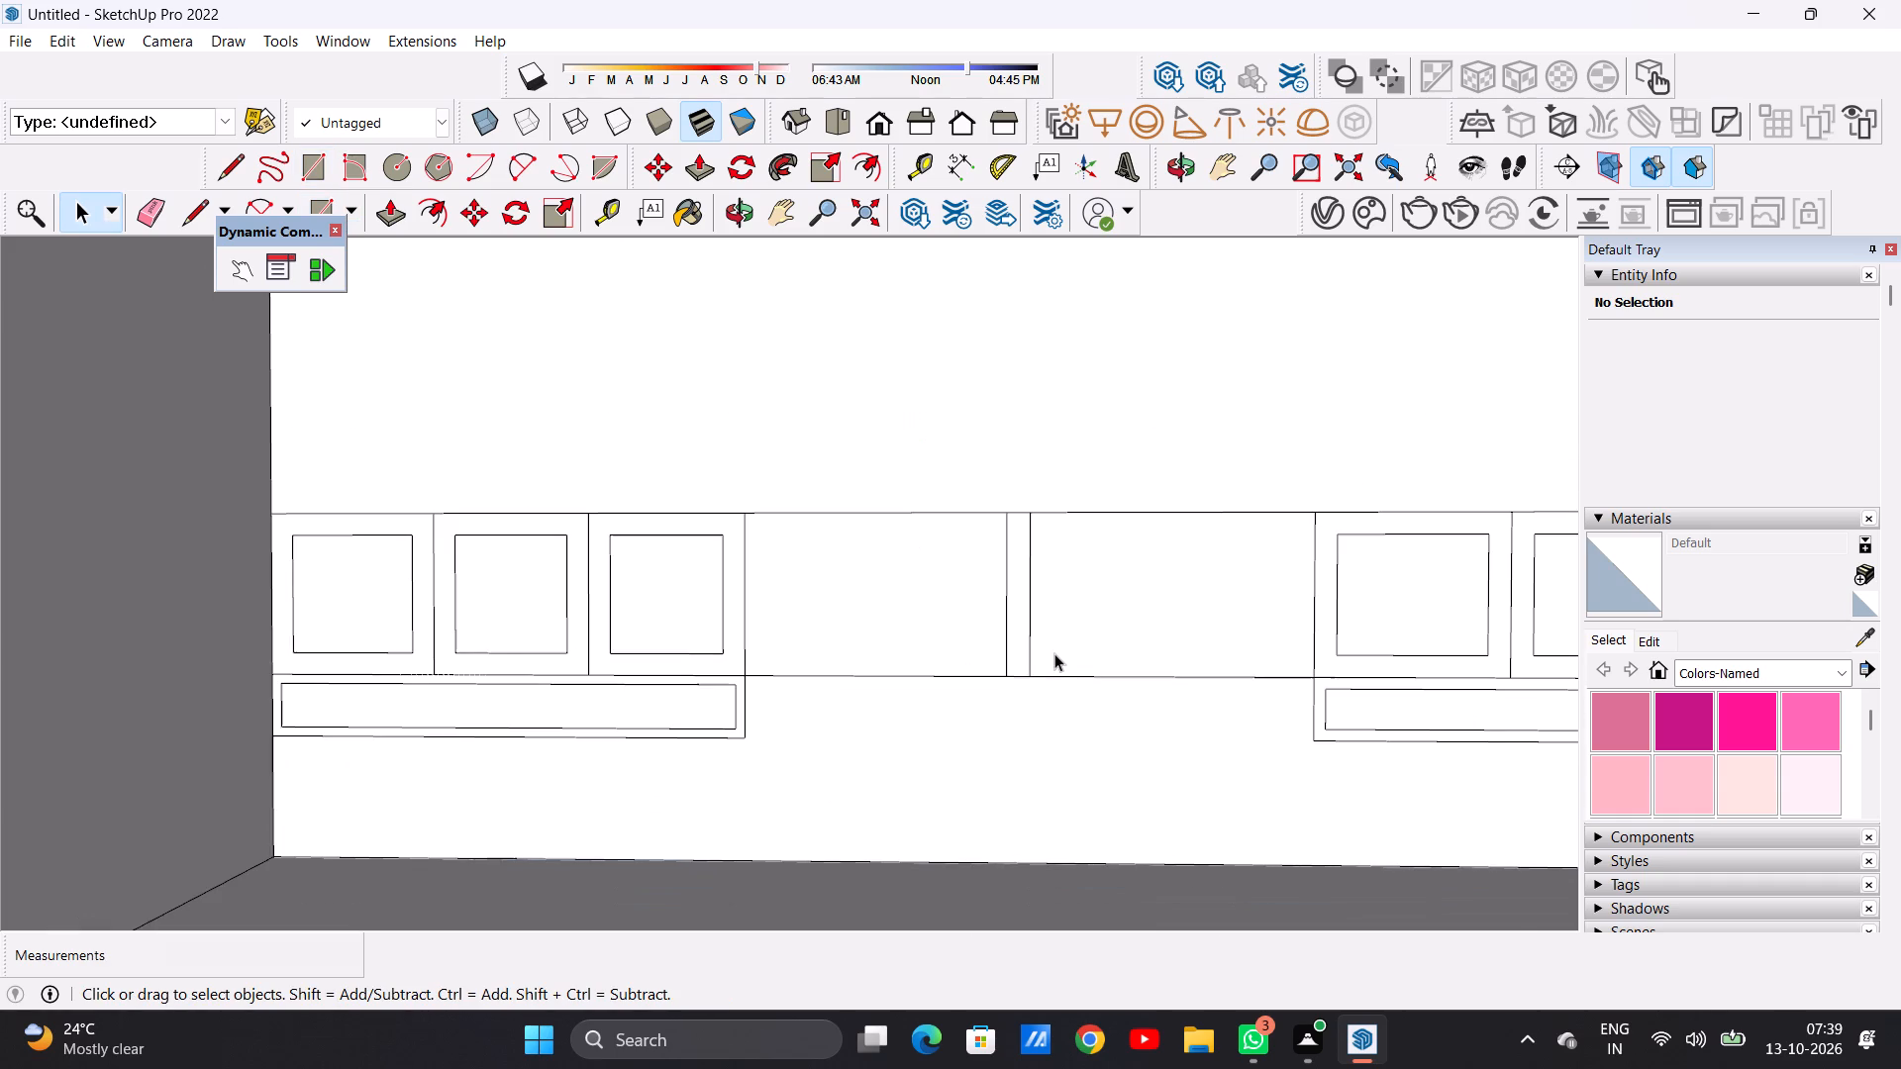
pyautogui.scroll(-10, 1054, 653)
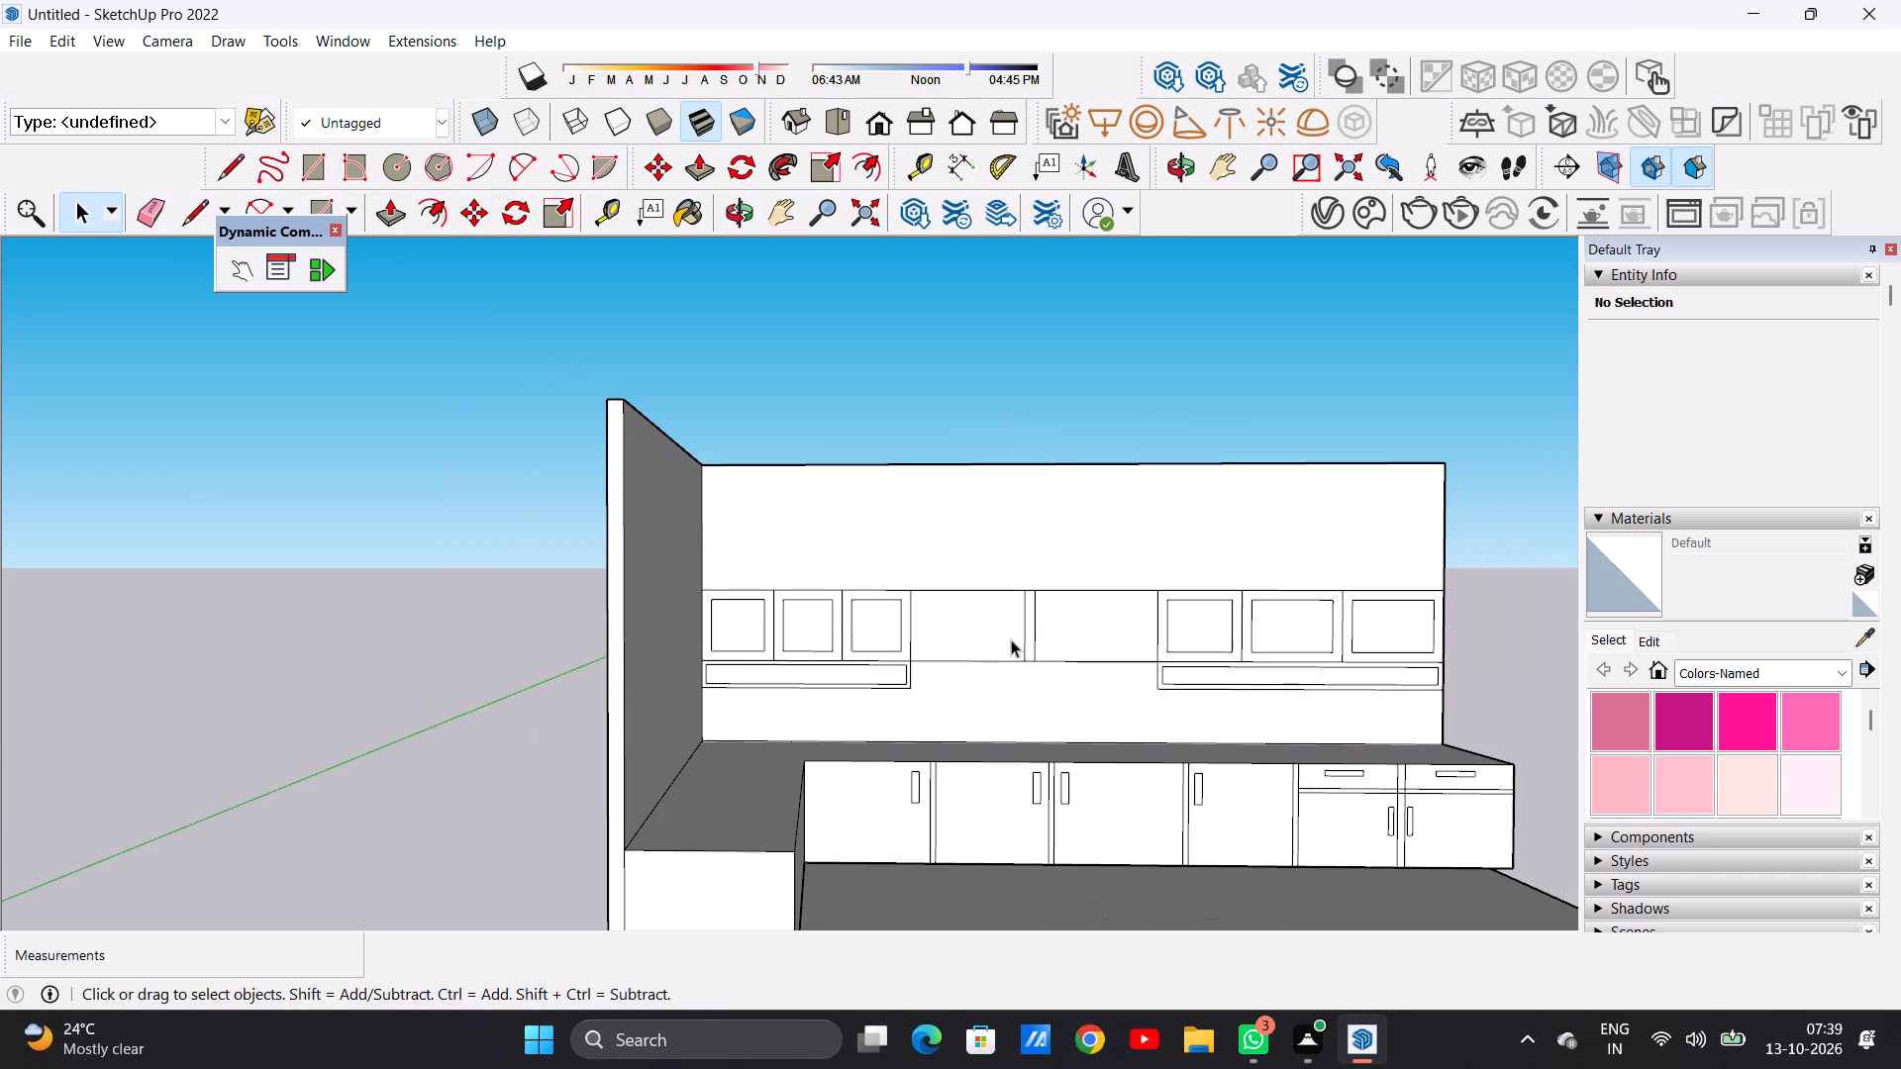
pyautogui.moveTo(1005, 625); pyautogui.dragTo(917, 638, button='middle')
pyautogui.scroll(4, 887, 600)
pyautogui.scroll(1, 730, 608)
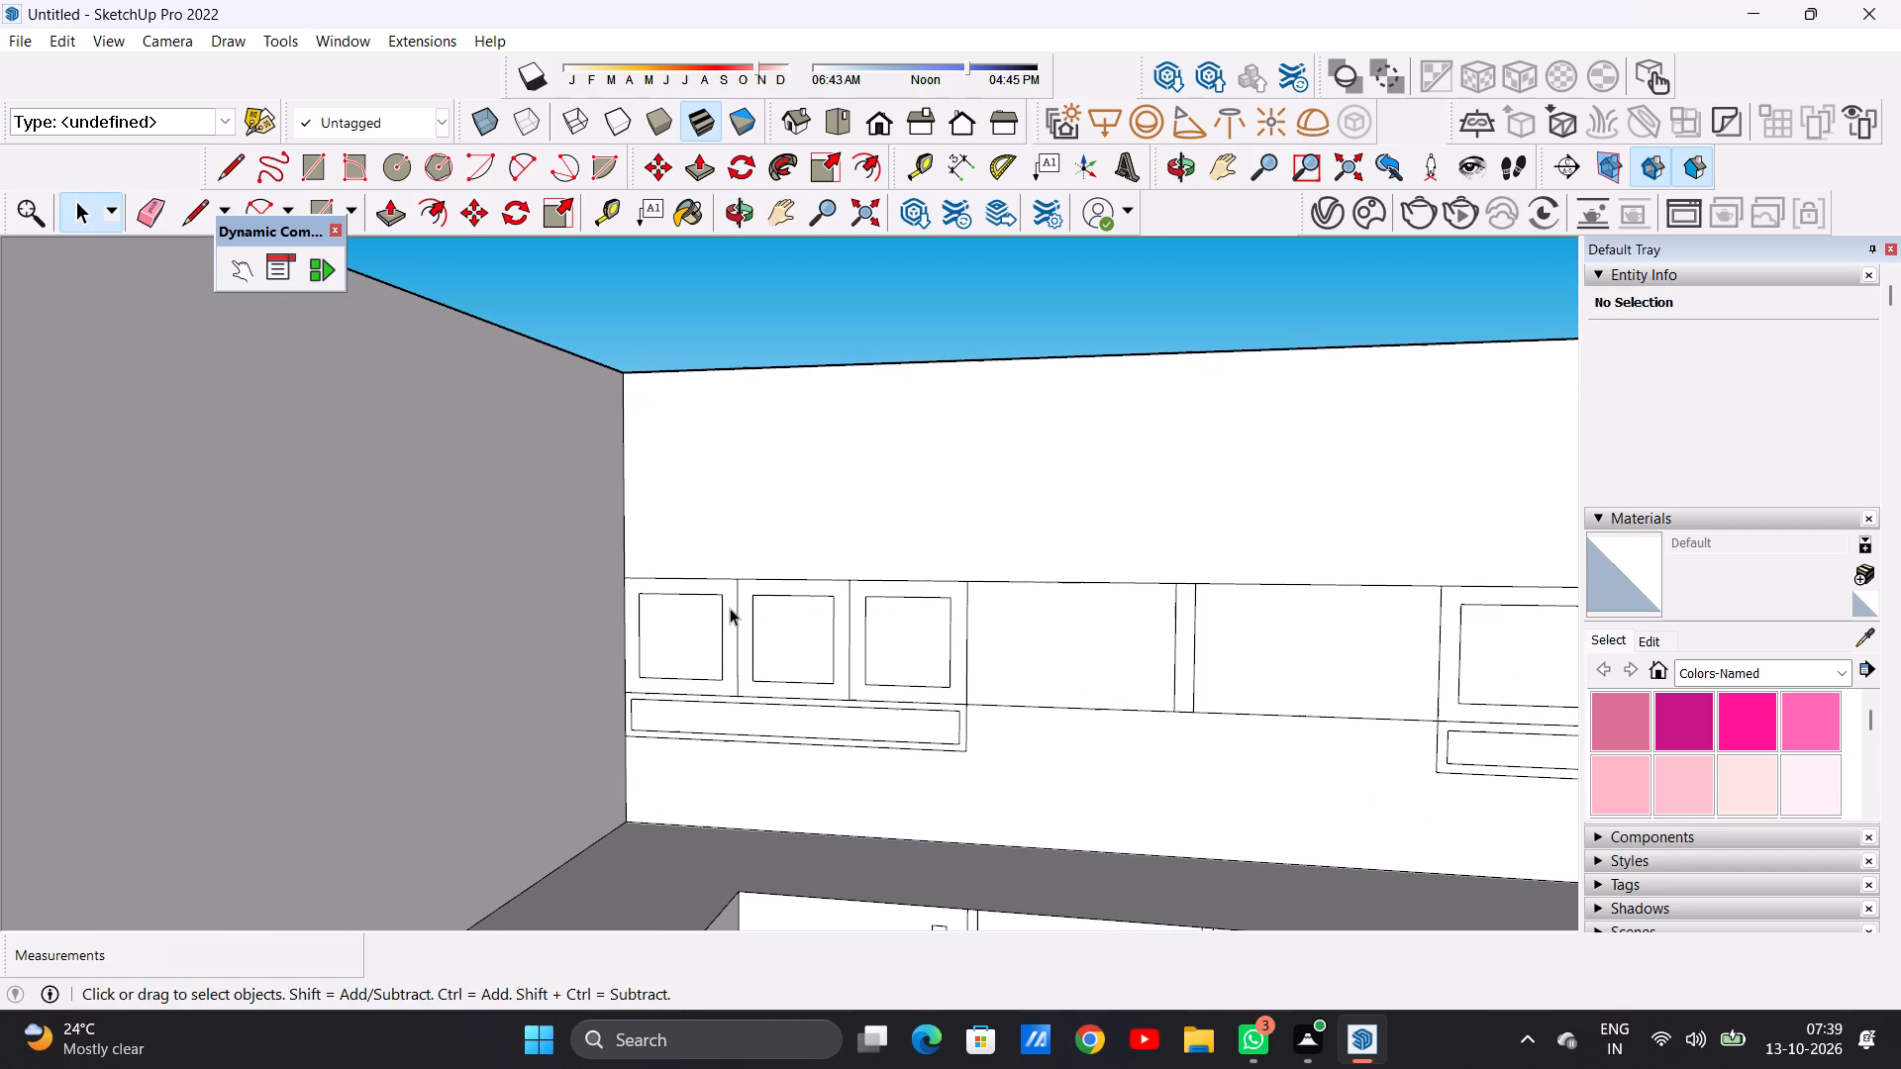
pyautogui.press('p')
pyautogui.scroll(2, 730, 591)
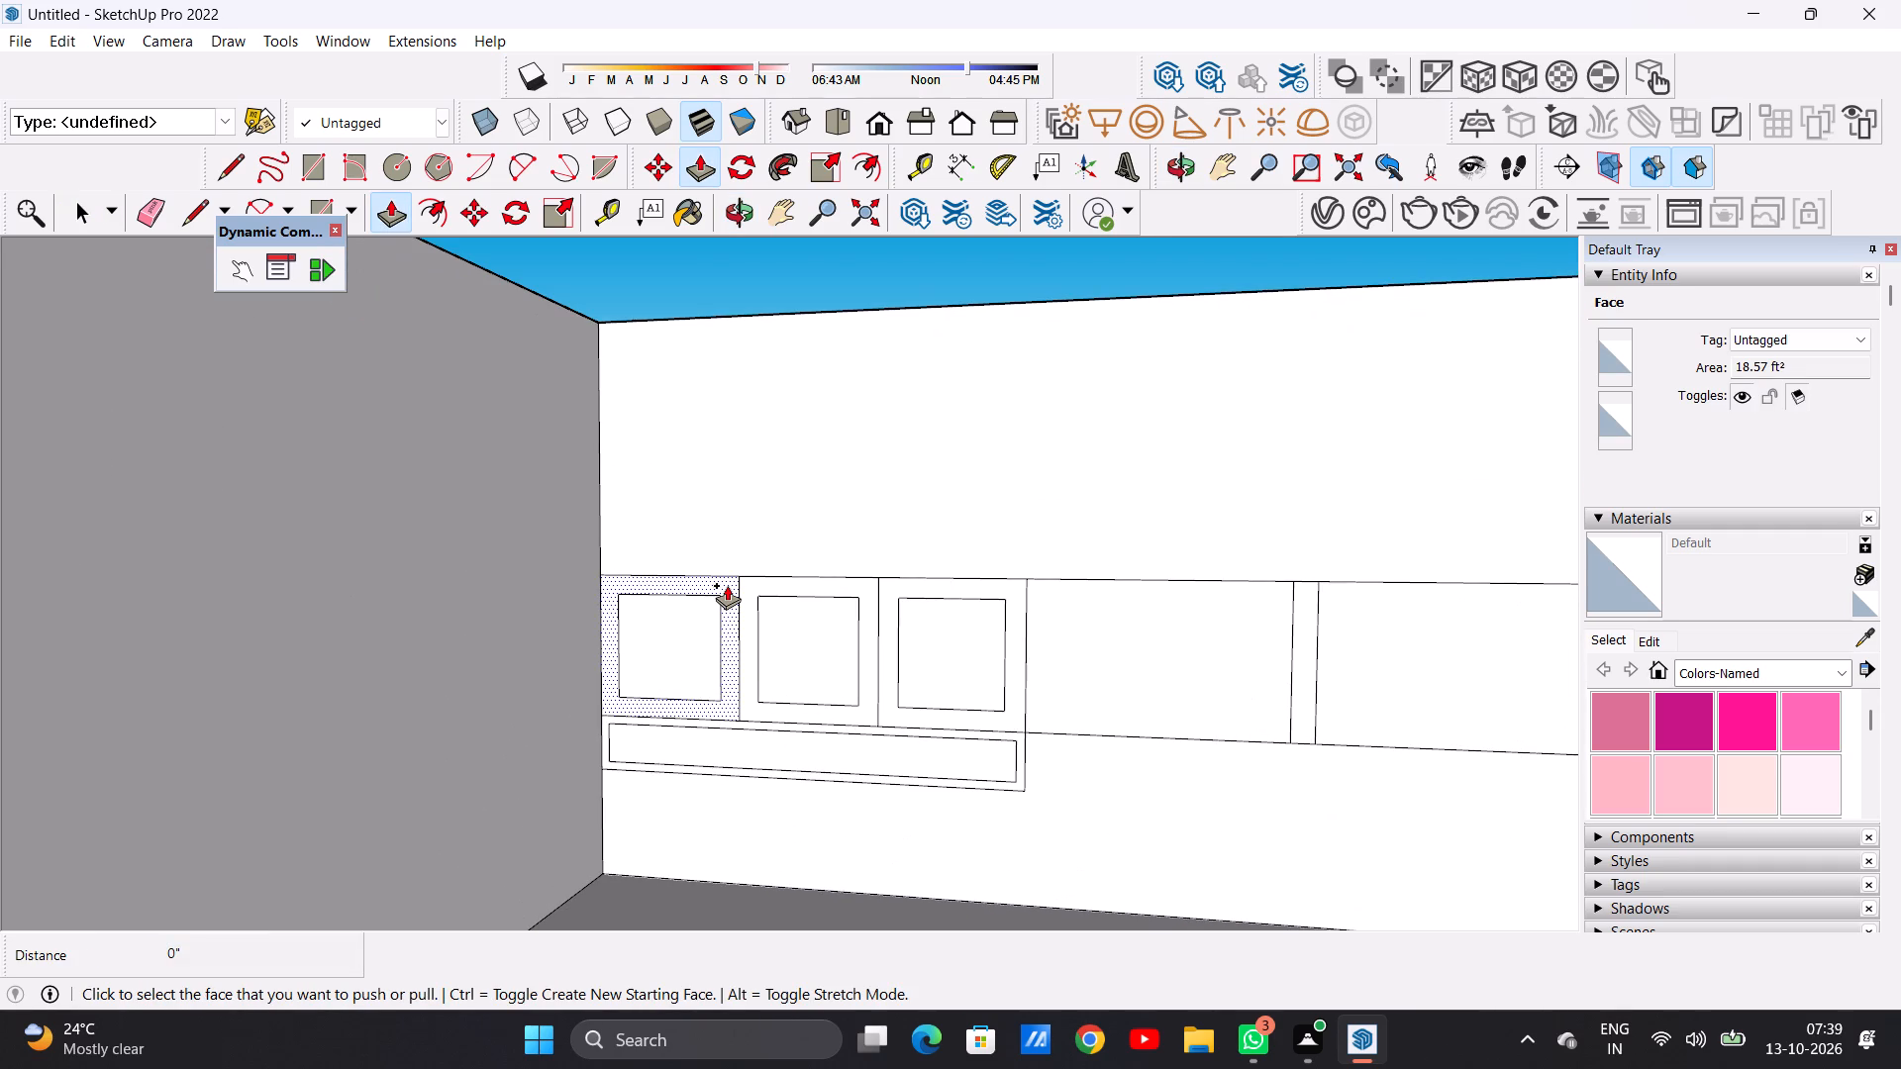
pyautogui.click(727, 585)
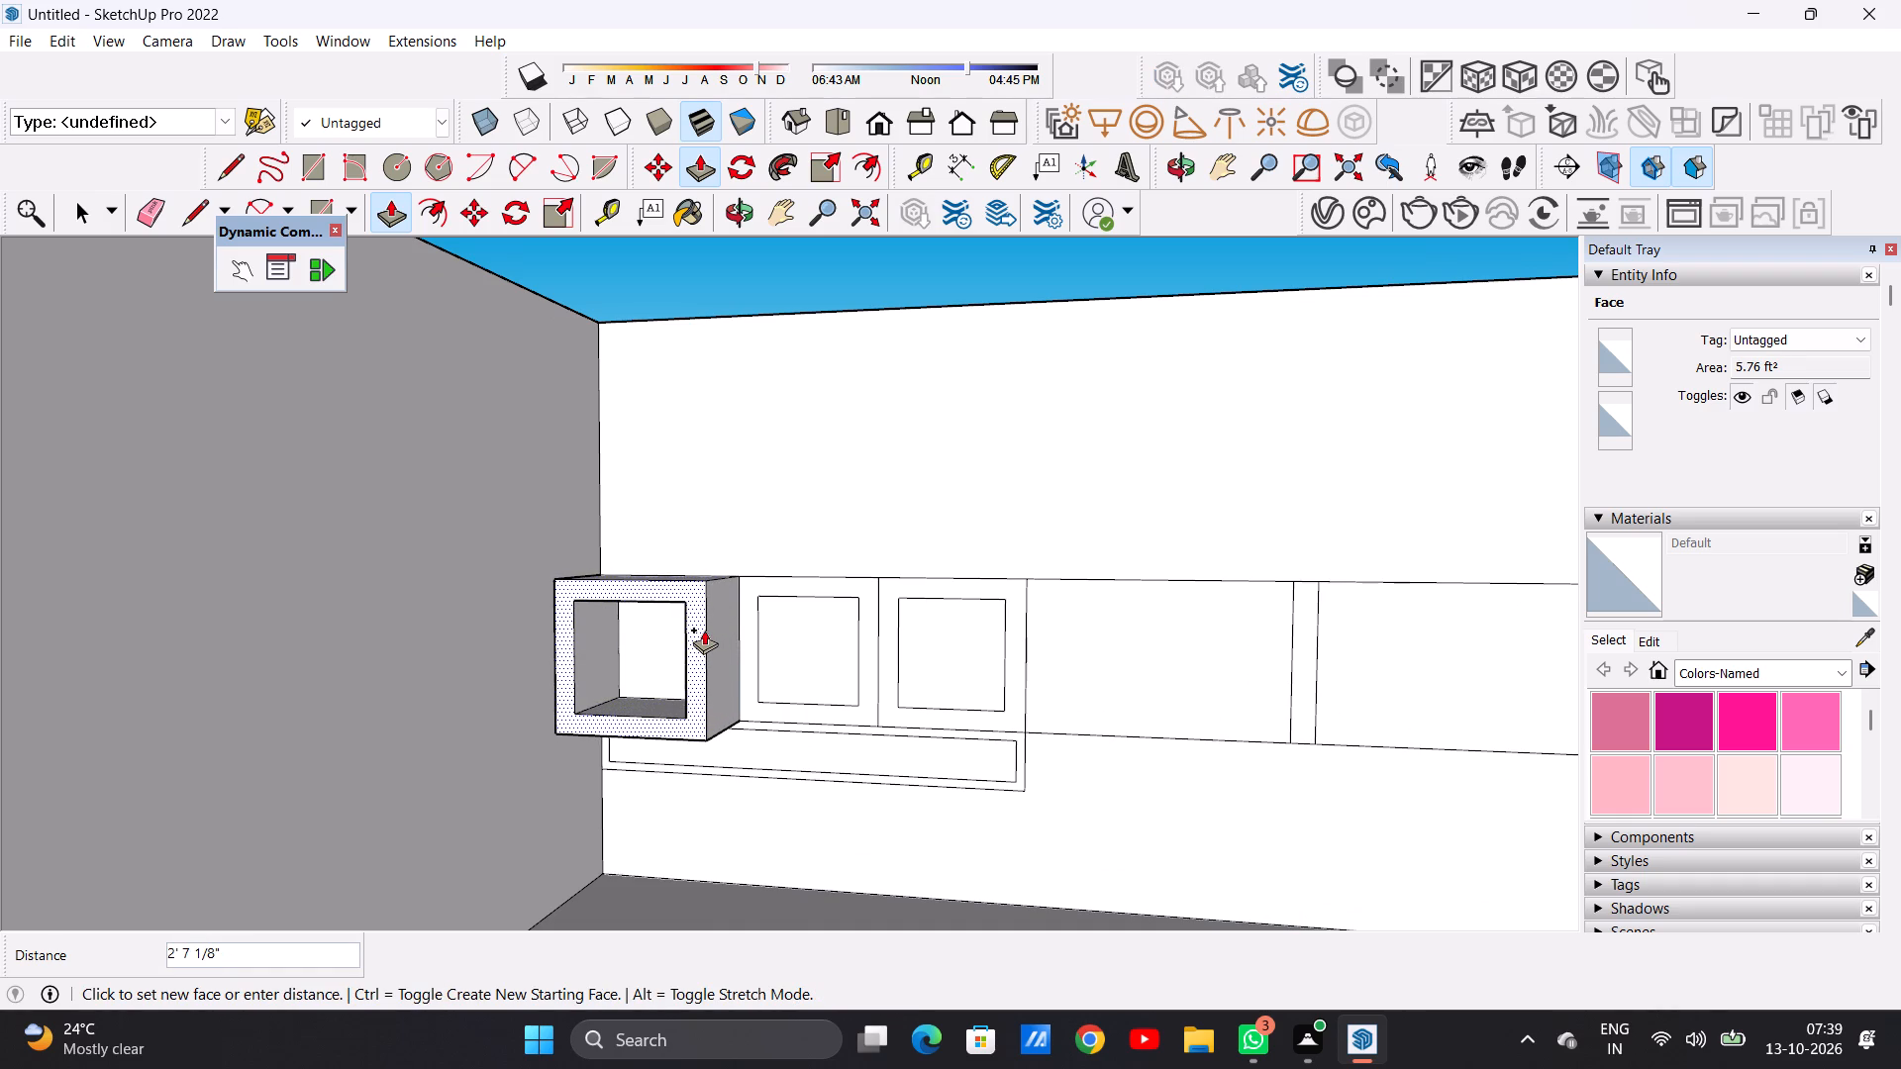
pyautogui.click(704, 630)
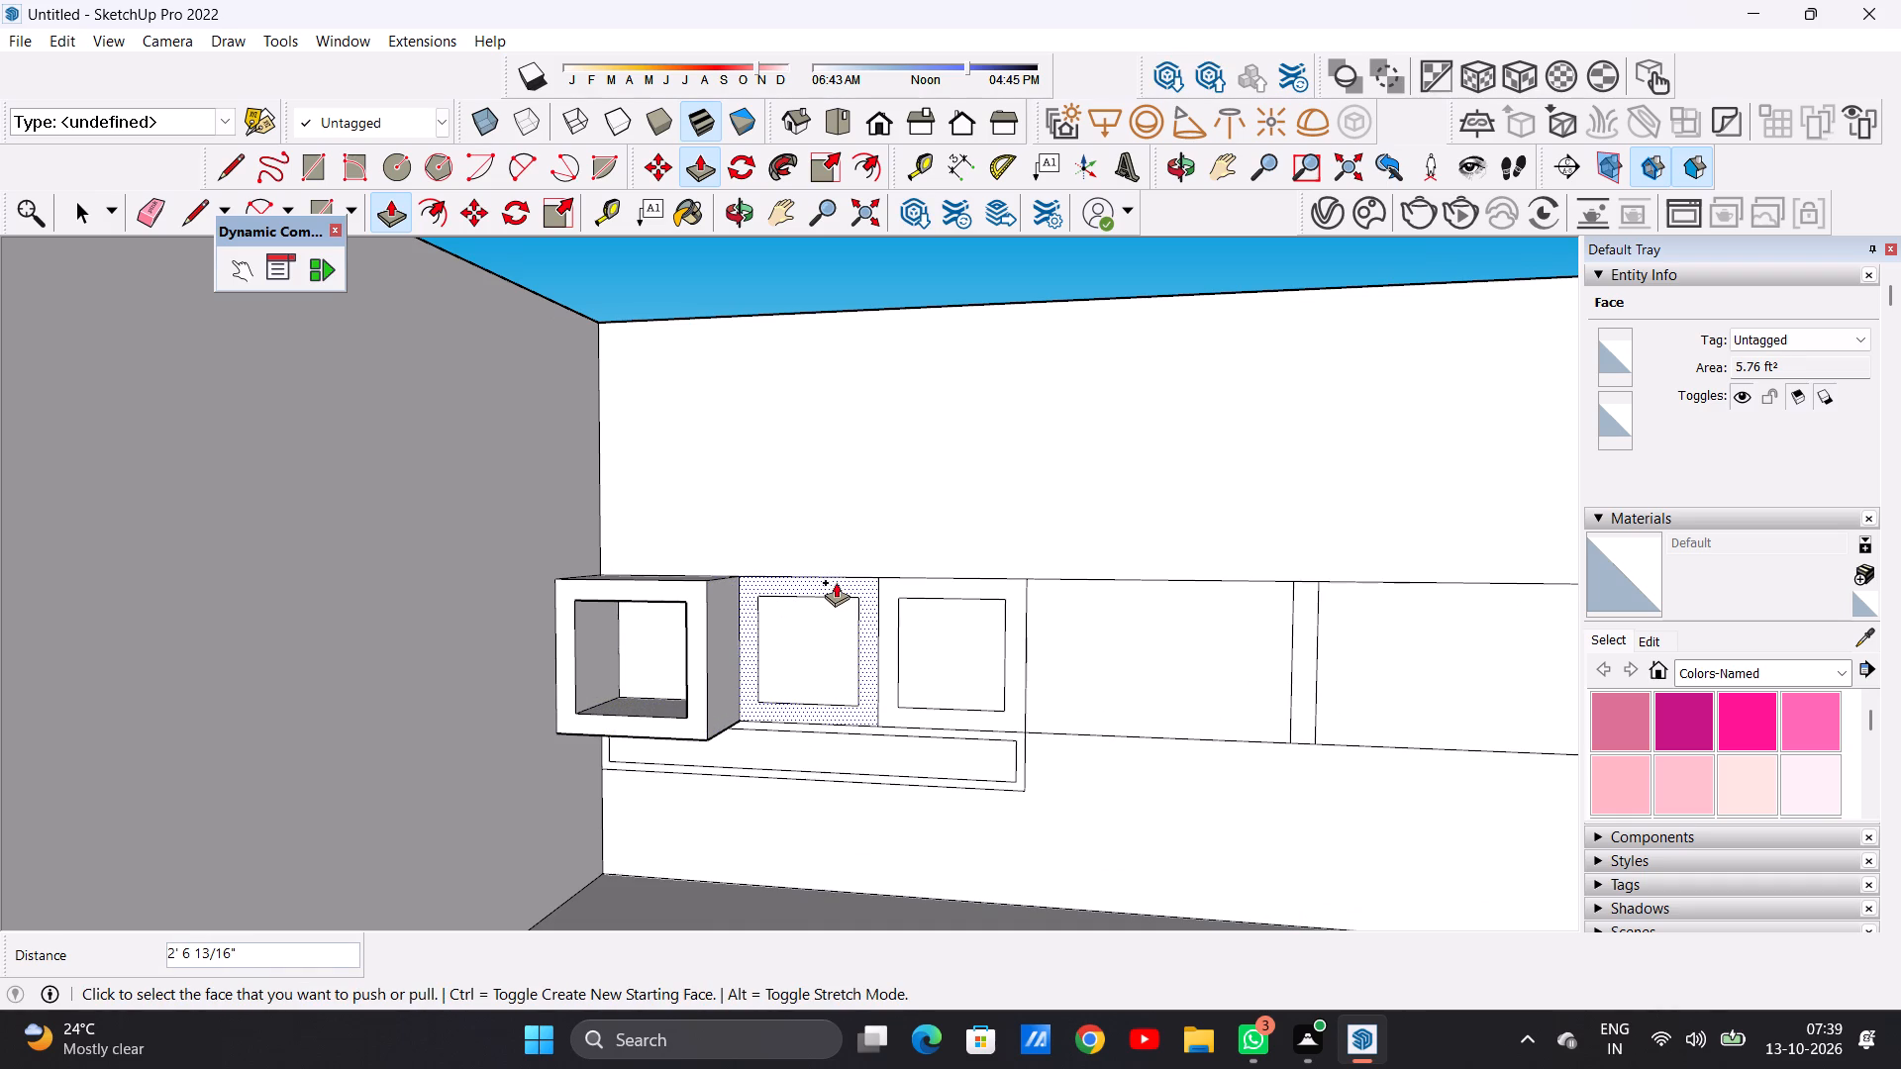
pyautogui.click(836, 582)
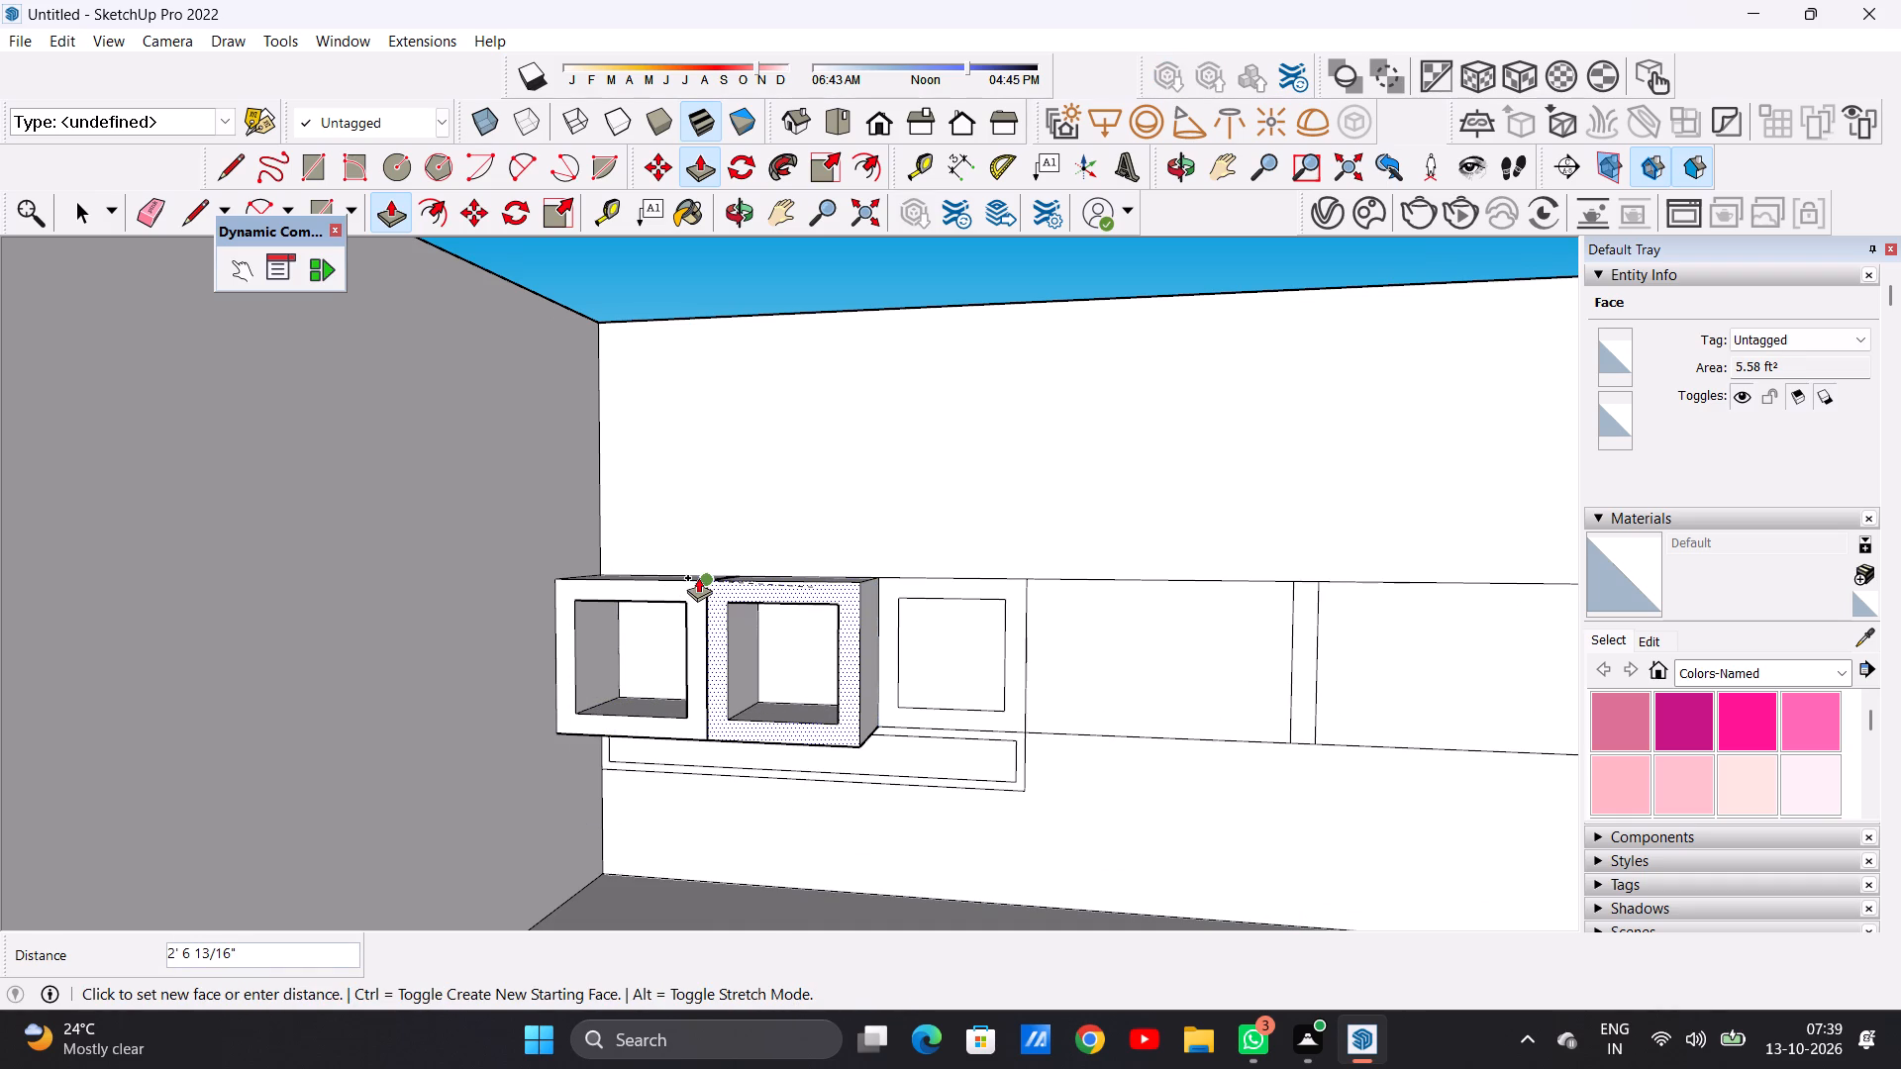
pyautogui.click(698, 577)
pyautogui.click(883, 580)
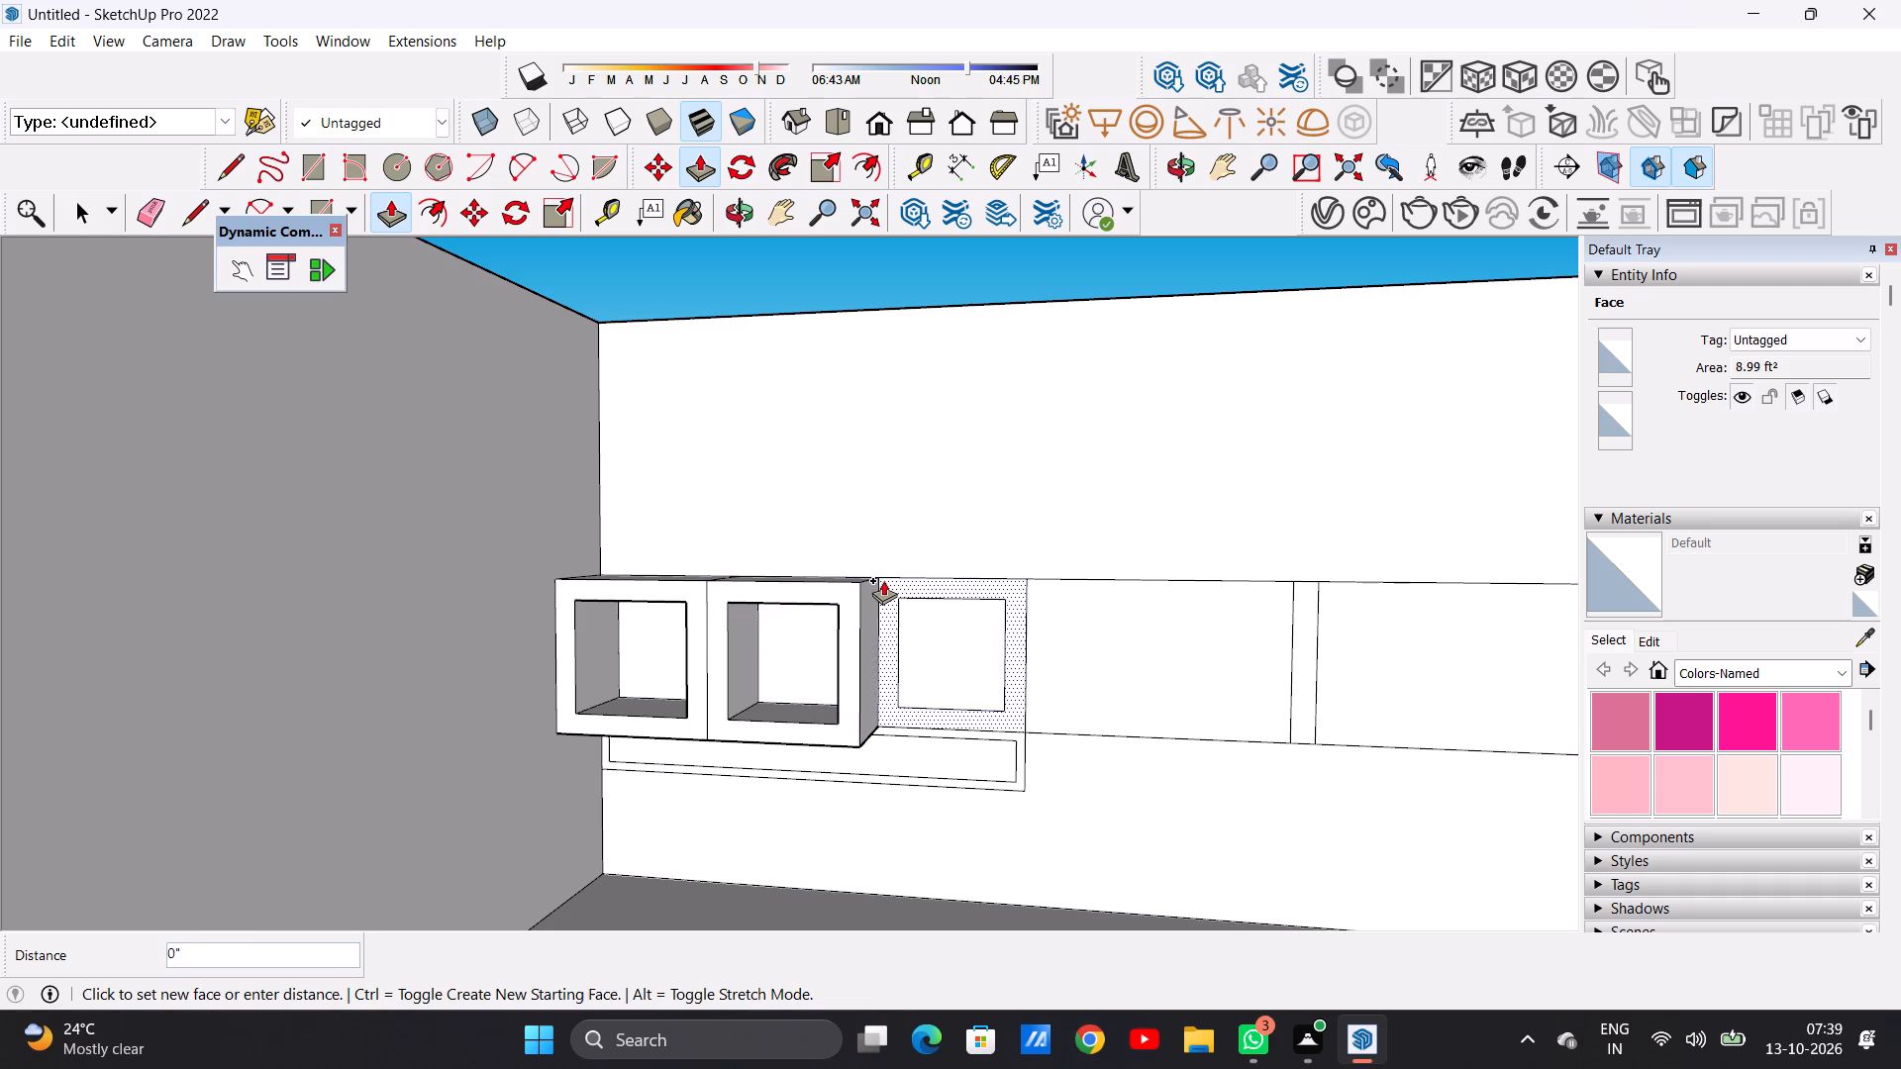
pyautogui.click(848, 579)
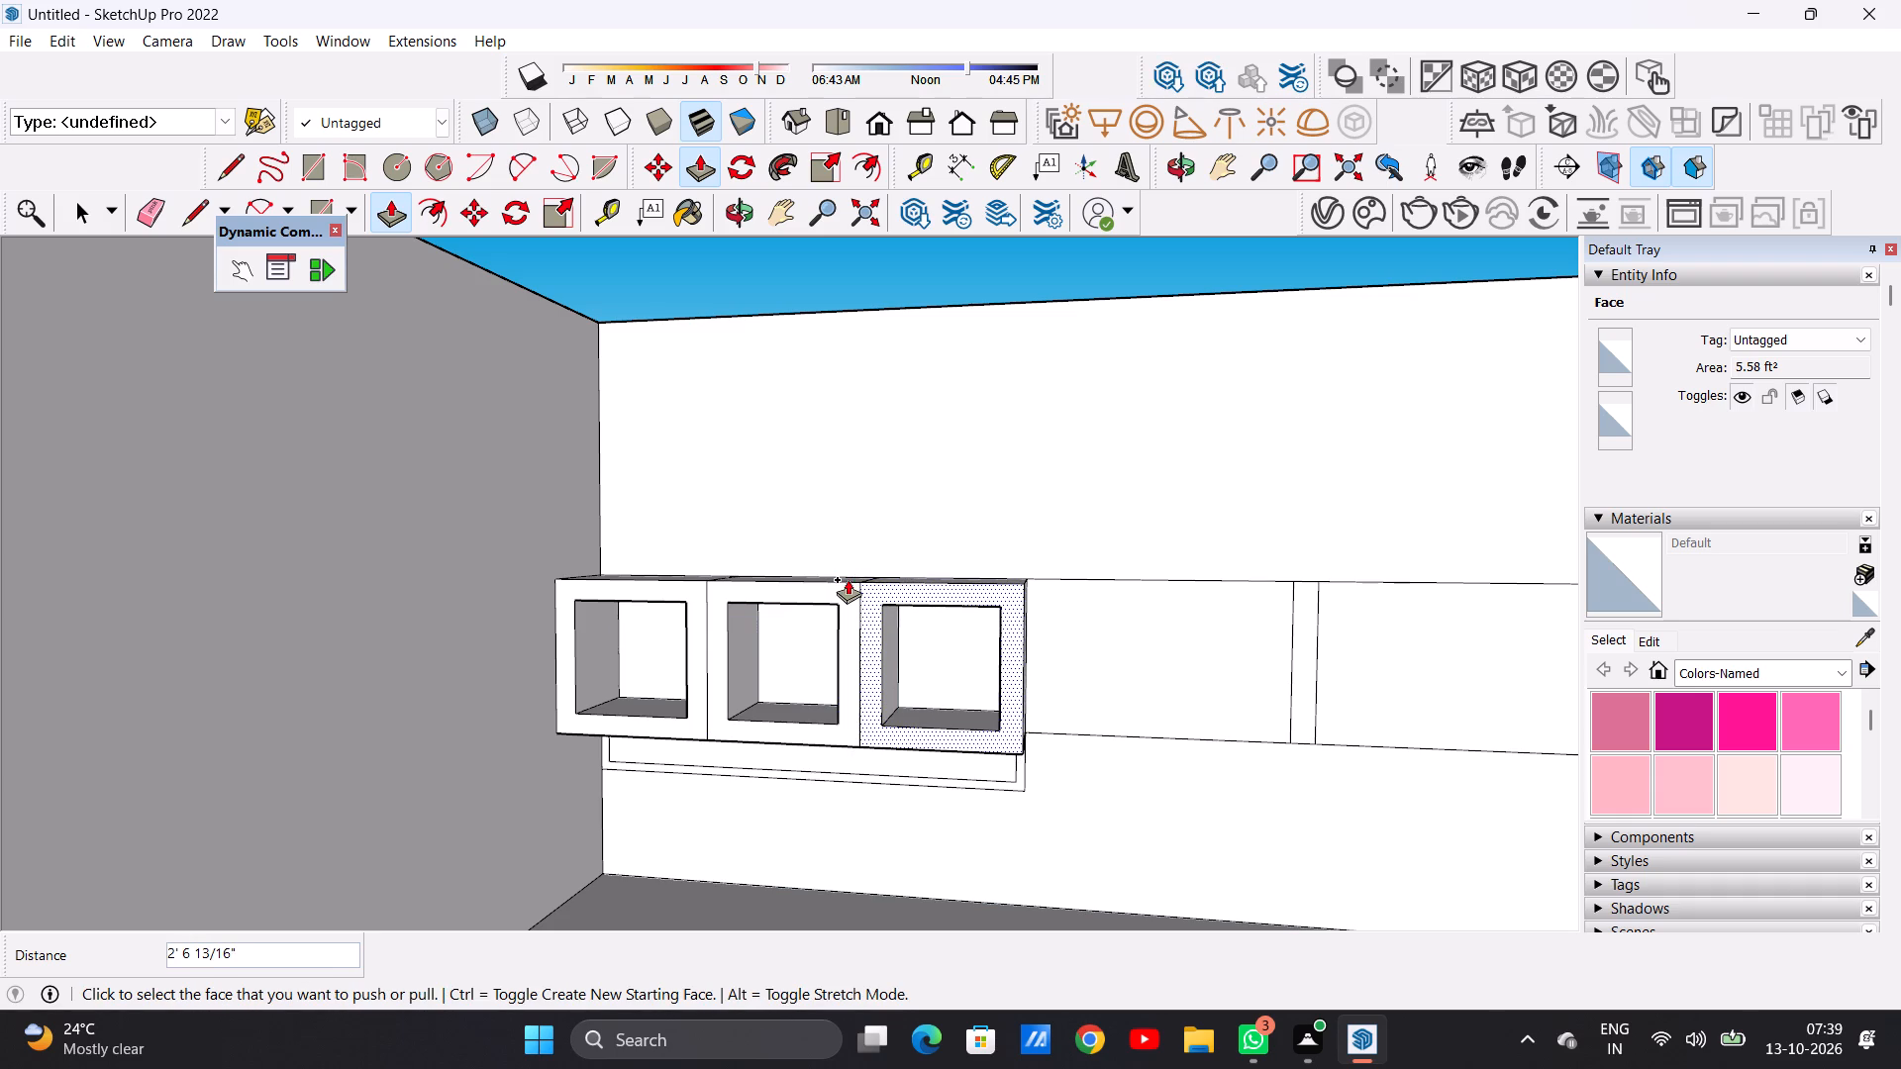
# Push/Pull the frame of the strip beneath the three side-wall cabinets out from the back wall by 2' 6 13/16".
pyautogui.scroll(-3, 886, 571)
pyautogui.scroll(12, 976, 727)
pyautogui.scroll(-1, 984, 718)
pyautogui.scroll(1, 986, 715)
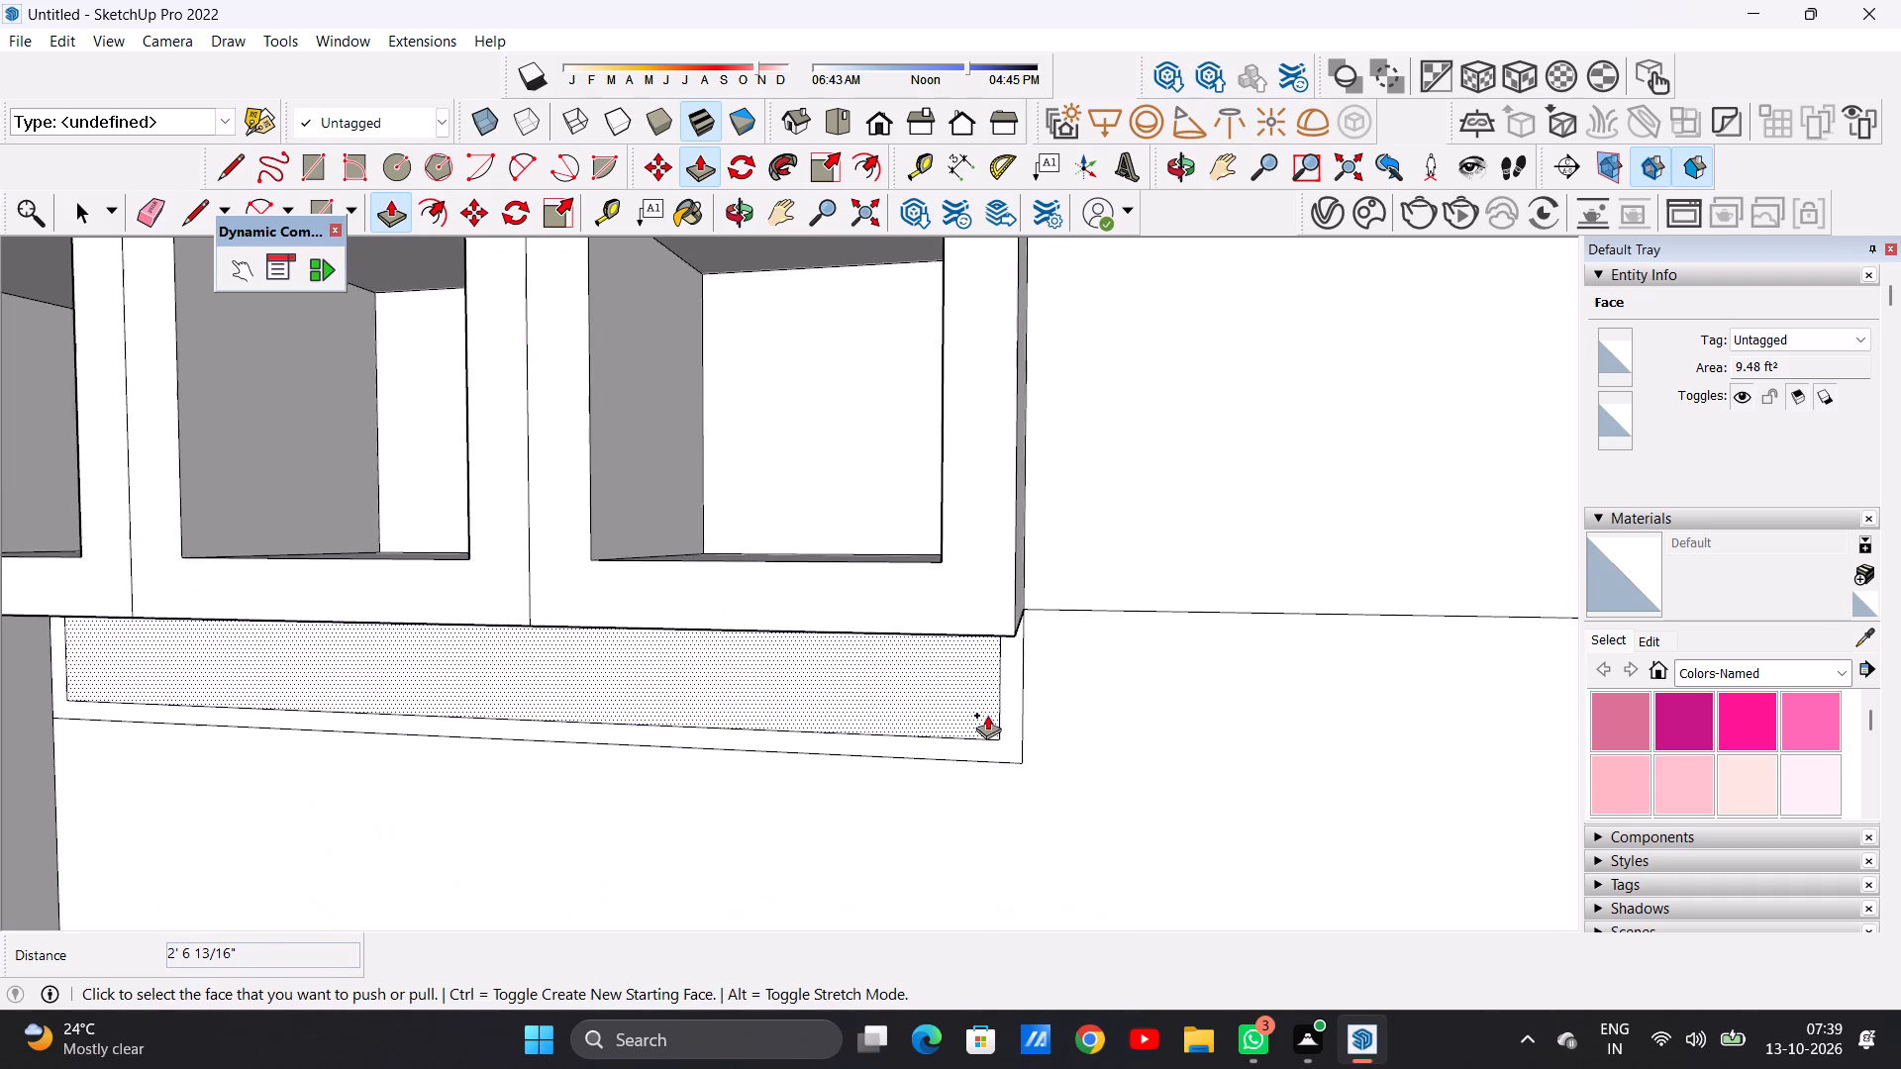
pyautogui.scroll(1, 987, 715)
pyautogui.click(1012, 682)
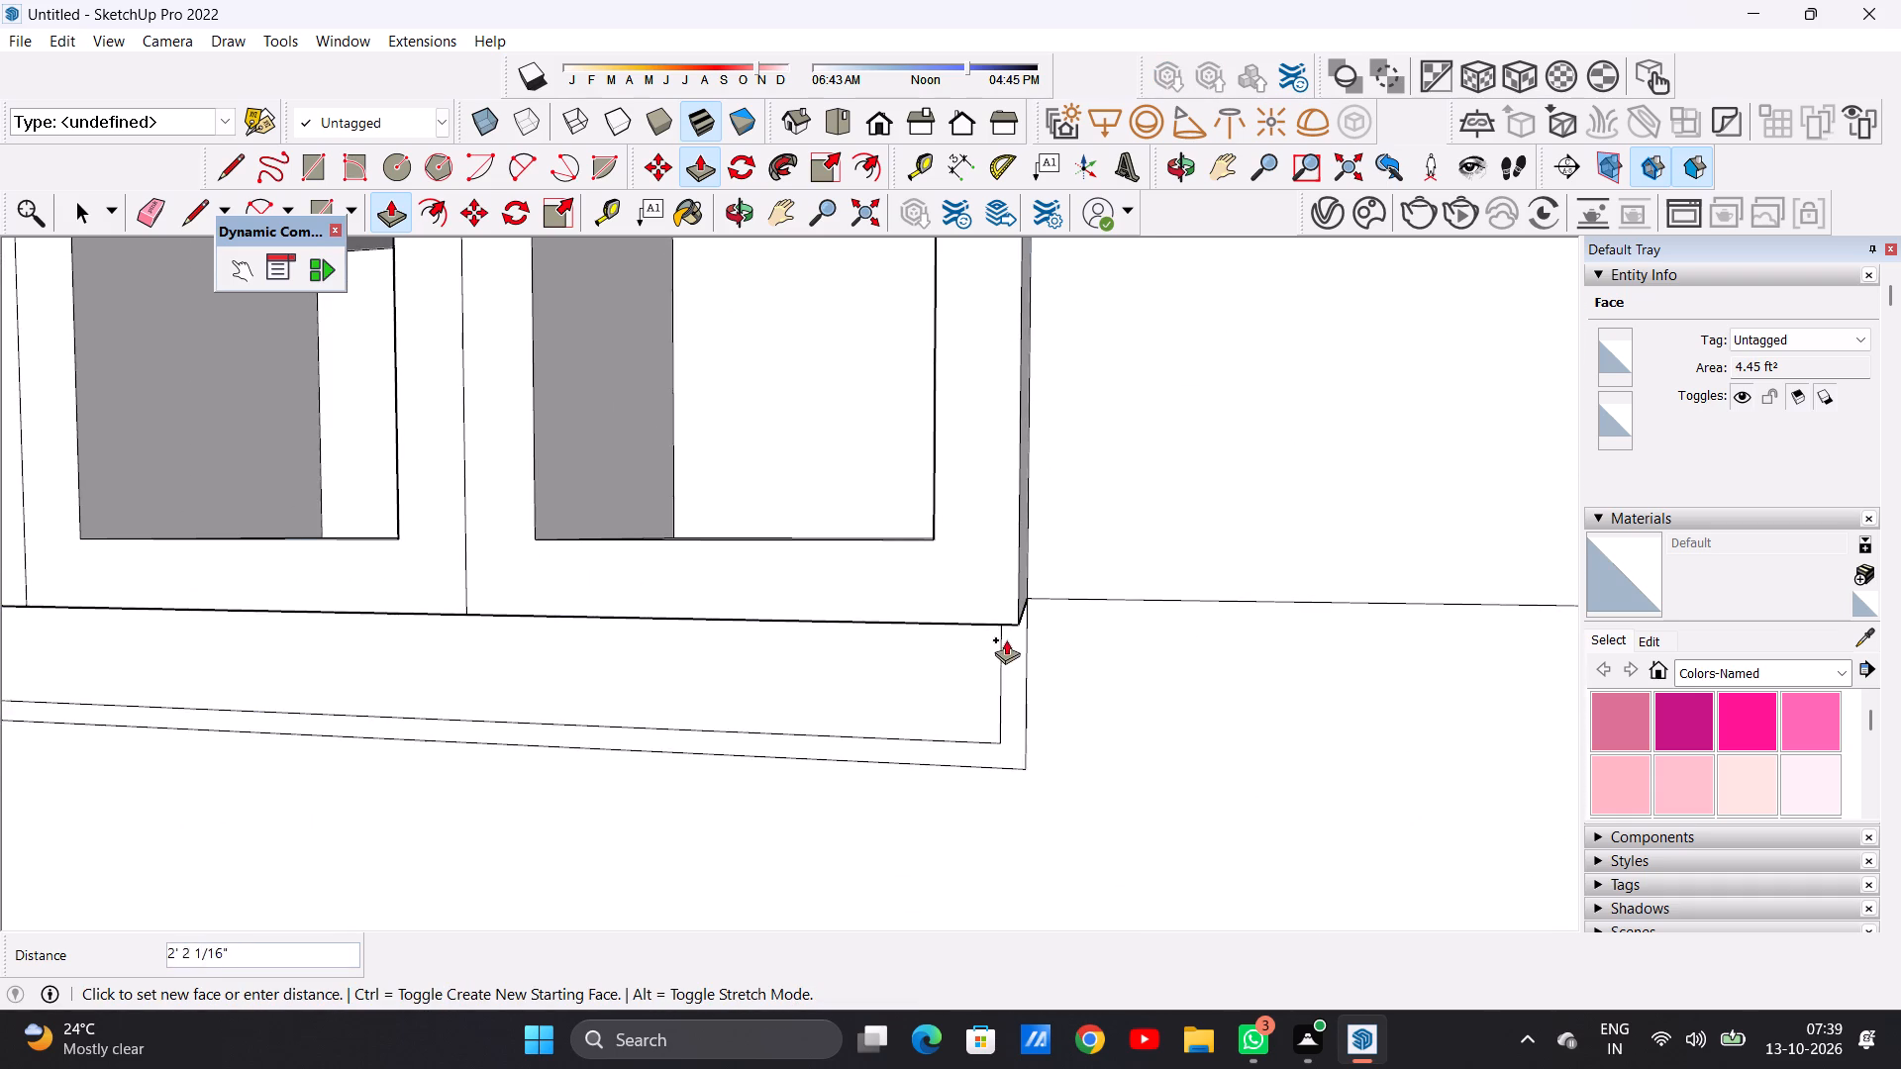
pyautogui.click(1007, 626)
# Examine the extruded side-wall cabinets and their framed strip, along with the remaining flat panels on the back wall.
pyautogui.scroll(-3, 941, 737)
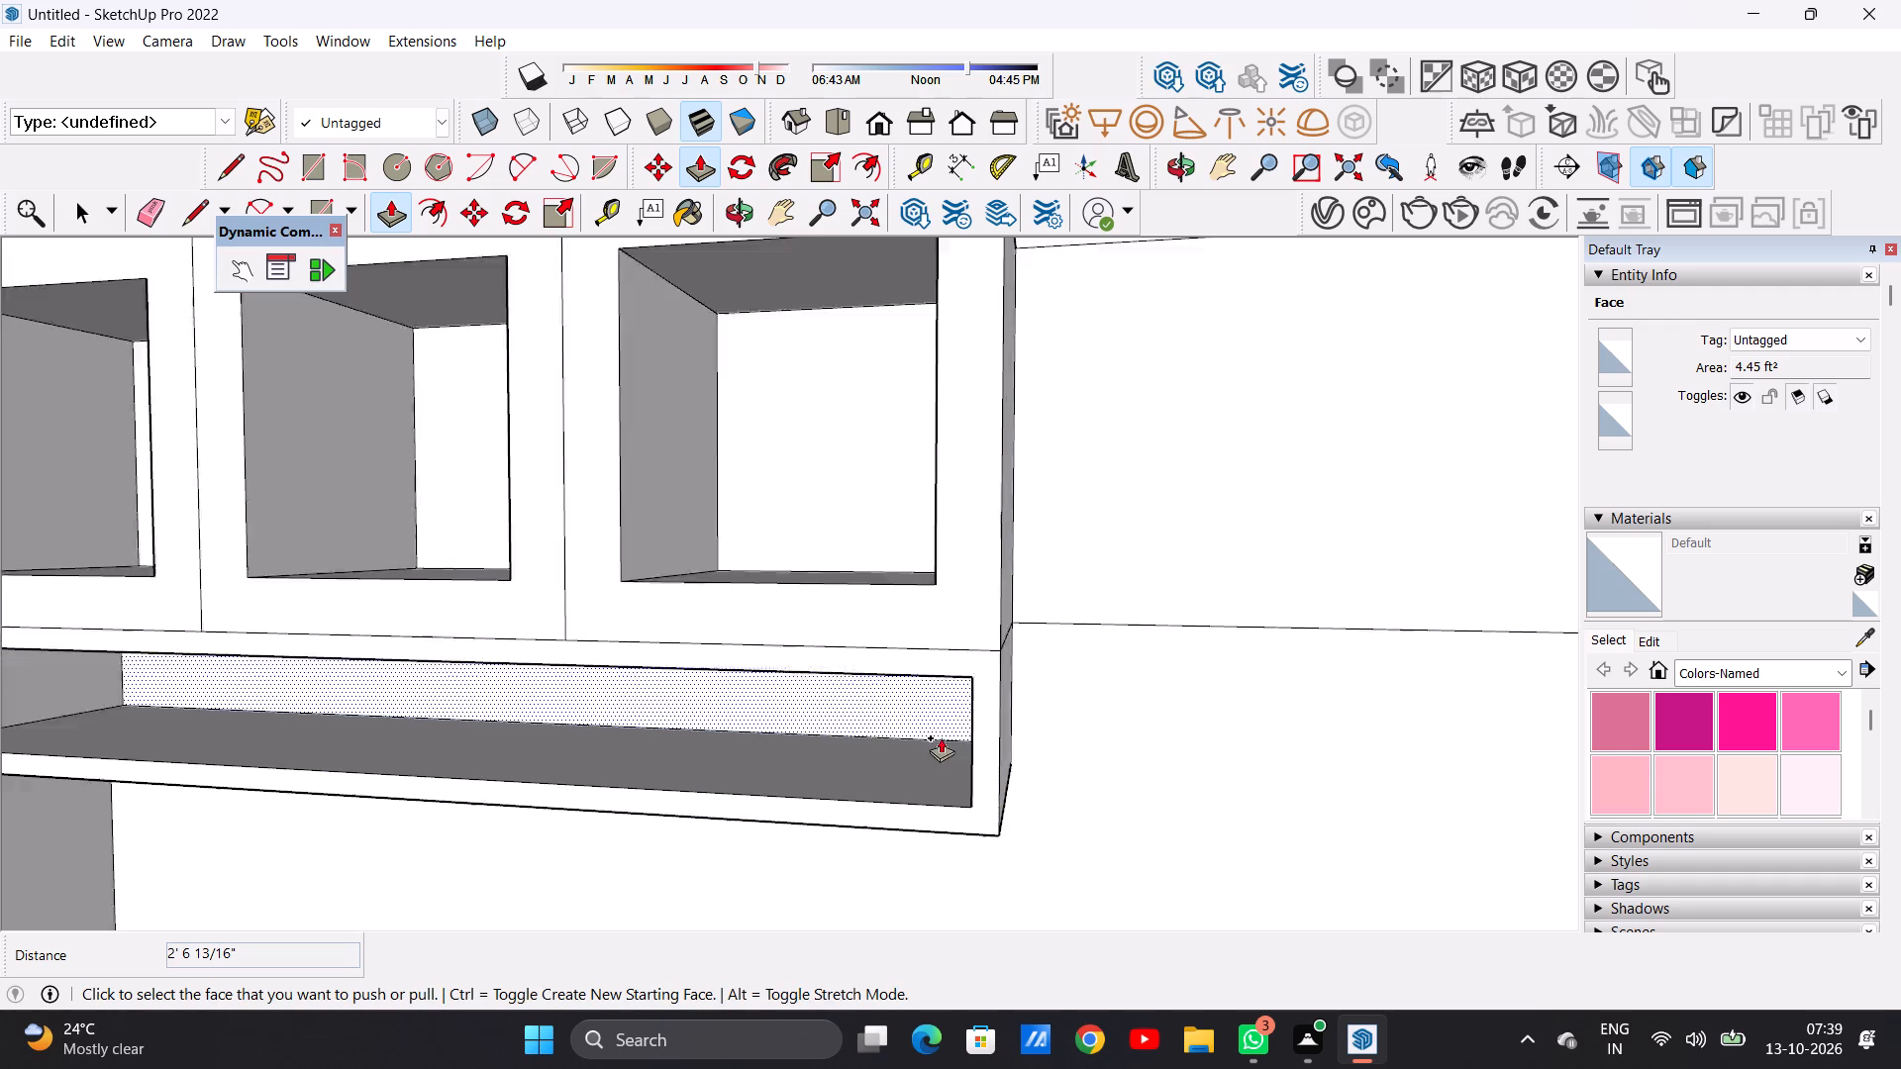
pyautogui.scroll(-6, 941, 737)
pyautogui.scroll(-6, 907, 635)
pyautogui.moveTo(1025, 673); pyautogui.dragTo(778, 681, button='middle')
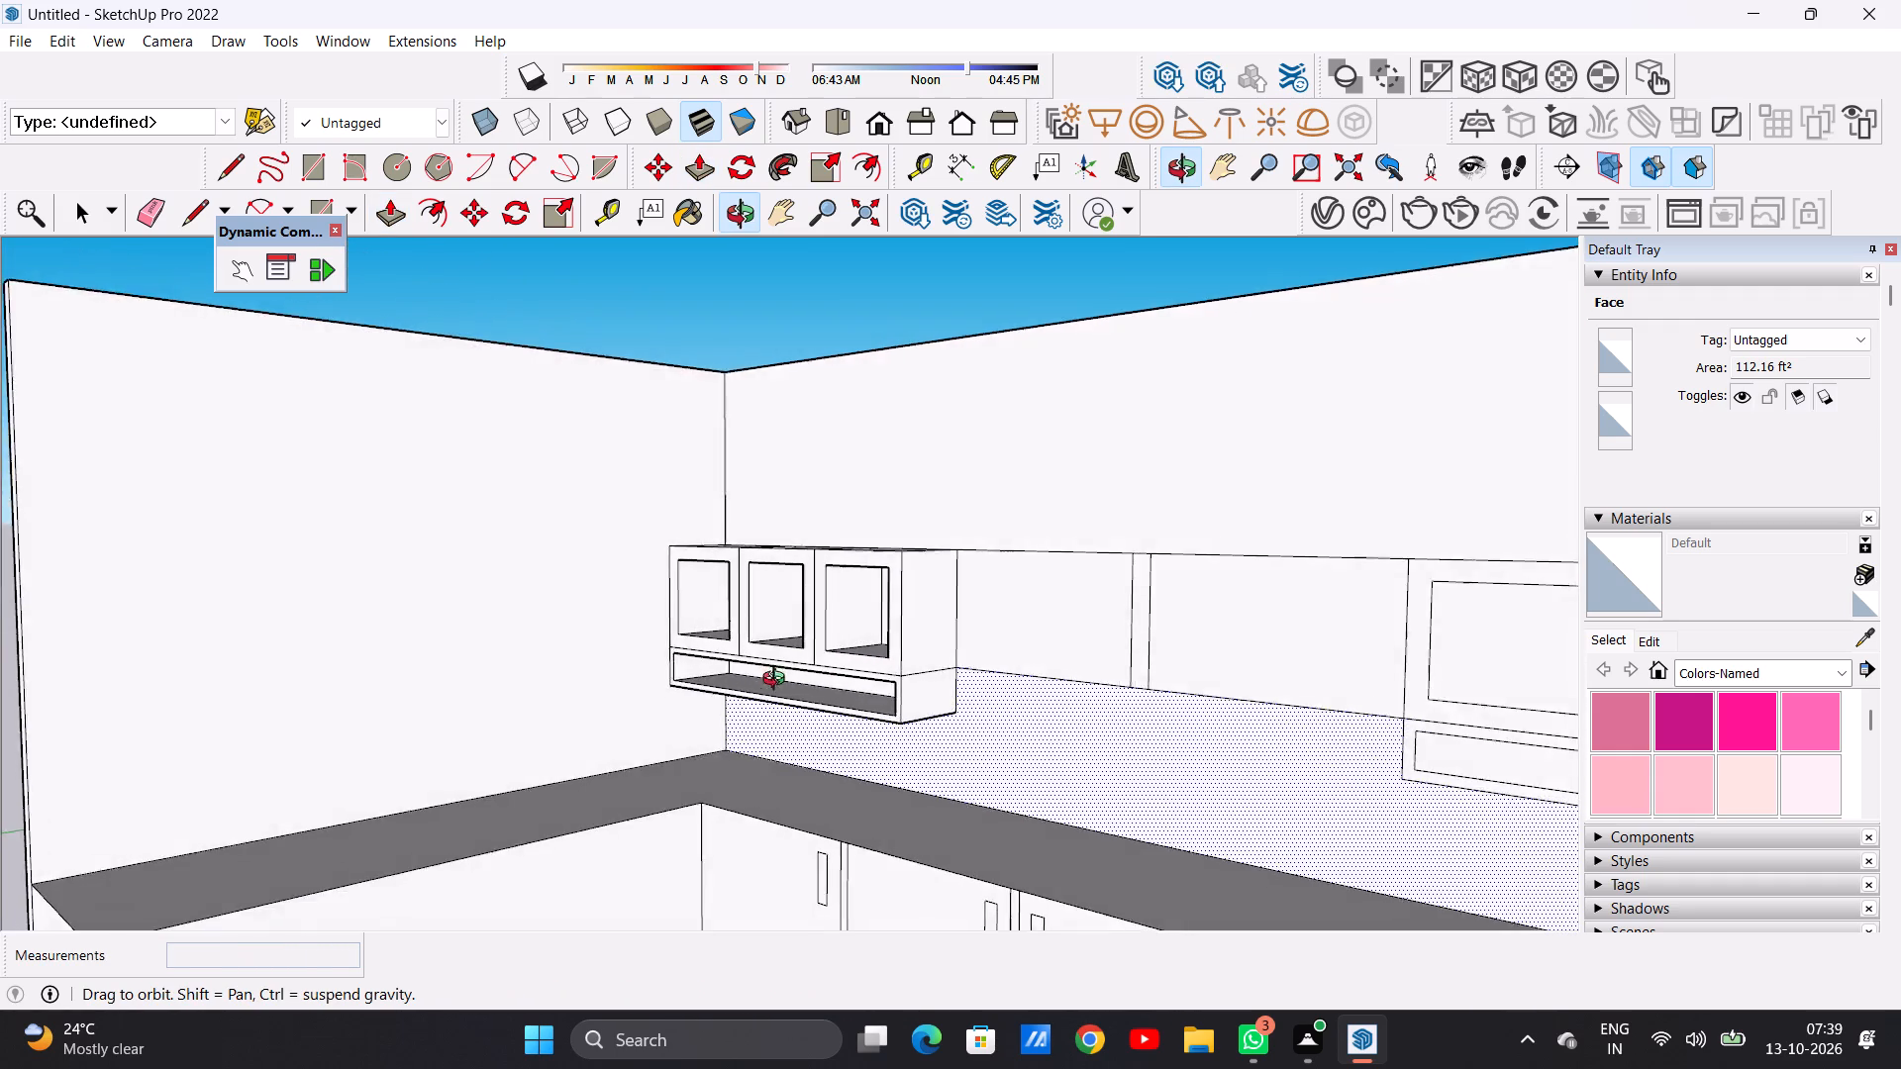
pyautogui.moveTo(778, 681); pyautogui.dragTo(964, 759, button='middle')
pyautogui.press('space')
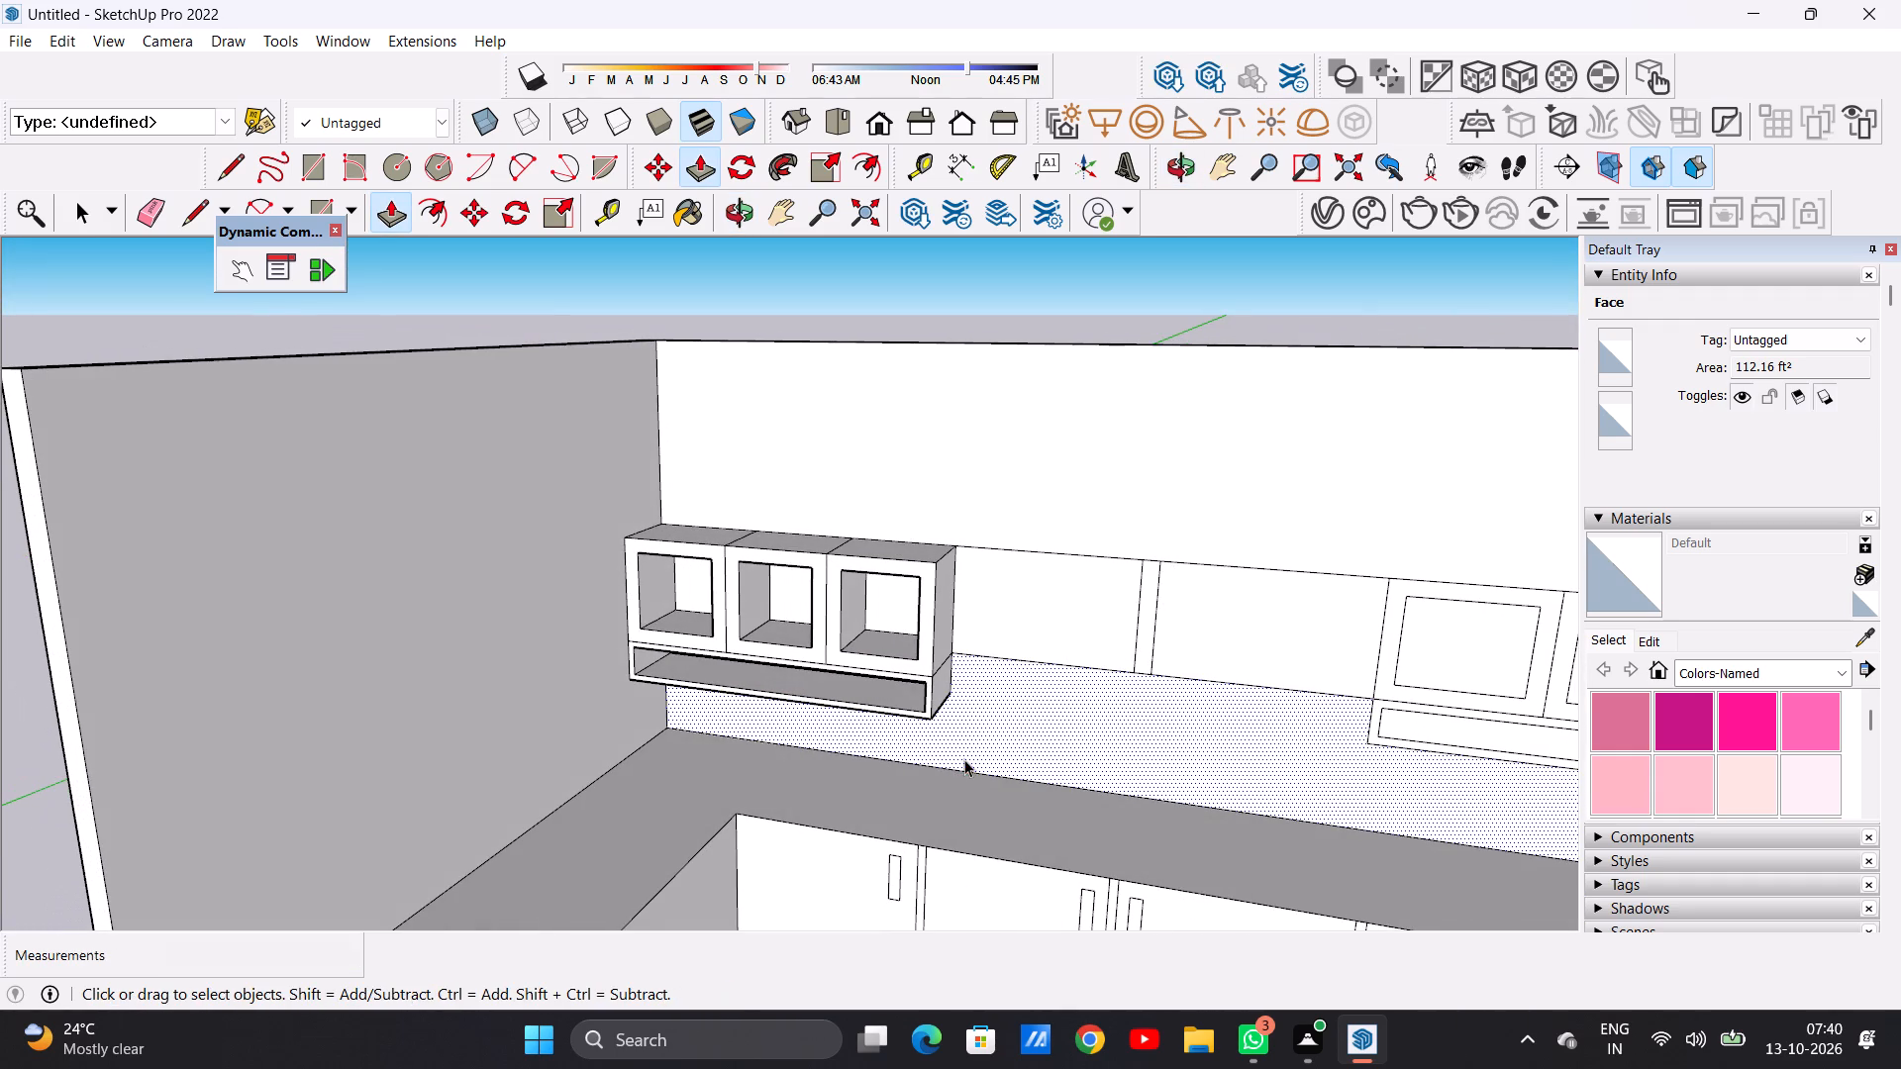
pyautogui.scroll(-5, 883, 621)
pyautogui.moveTo(866, 611); pyautogui.dragTo(945, 523, button='middle')
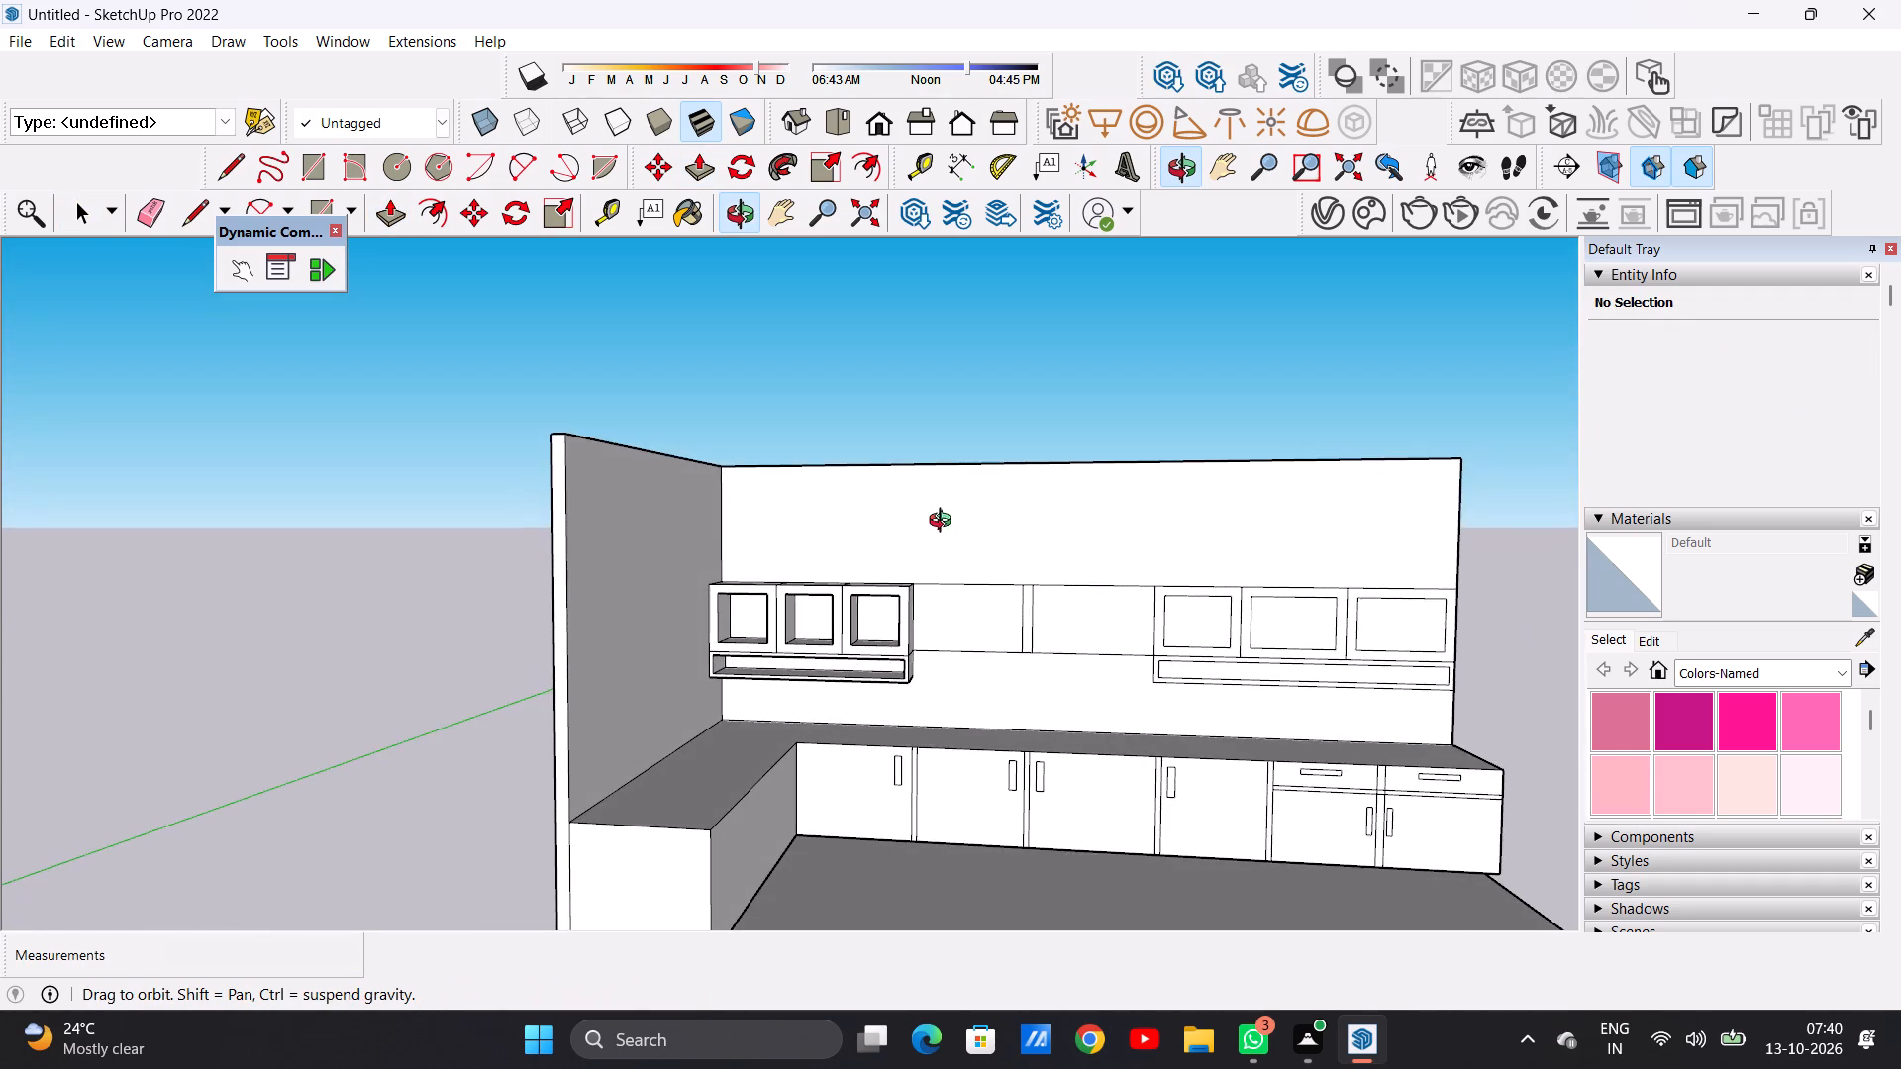
pyautogui.moveTo(945, 523); pyautogui.dragTo(667, 642, button='middle')
pyautogui.scroll(-2, 786, 552)
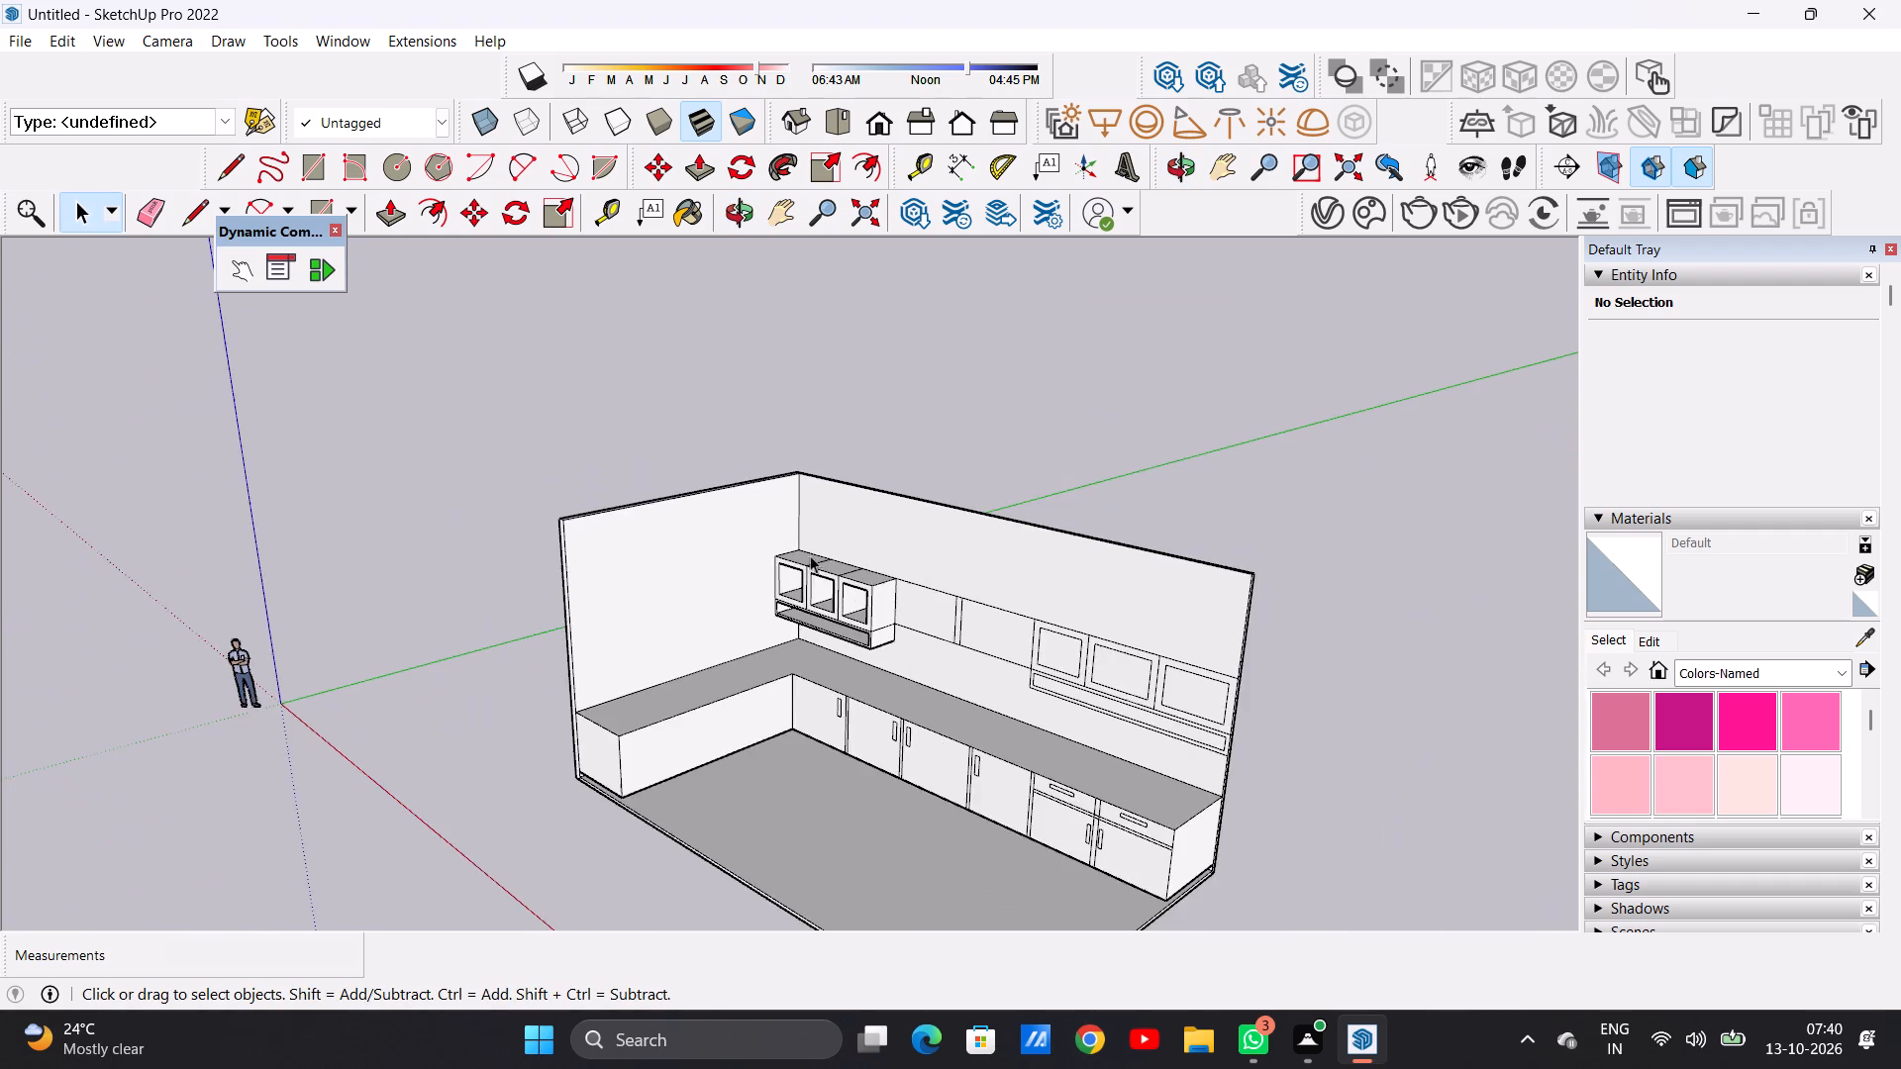
pyautogui.scroll(-5, 810, 555)
pyautogui.scroll(1, 888, 603)
pyautogui.scroll(-1, 888, 603)
pyautogui.scroll(9, 888, 604)
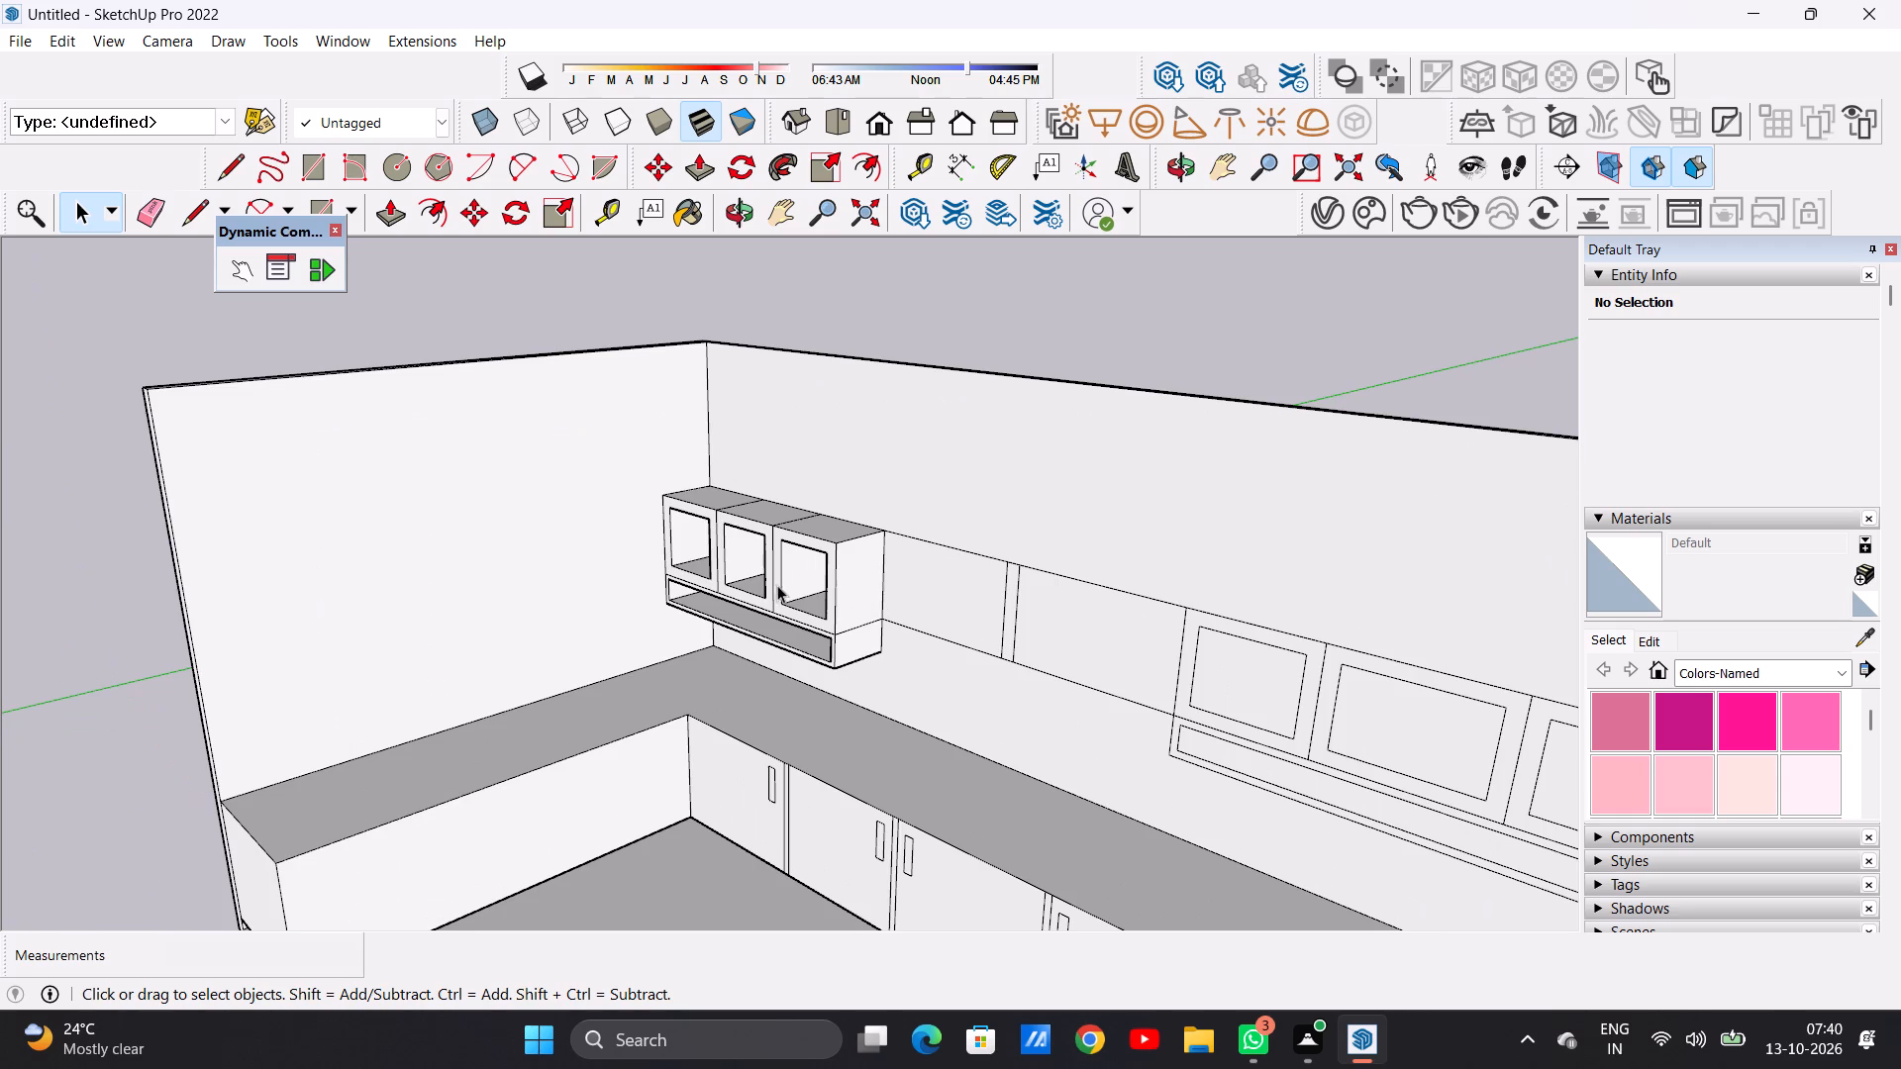
pyautogui.scroll(-4, 779, 585)
pyautogui.scroll(1, 713, 630)
pyautogui.scroll(1, 936, 514)
pyautogui.moveTo(738, 613); pyautogui.dragTo(902, 548, button='middle')
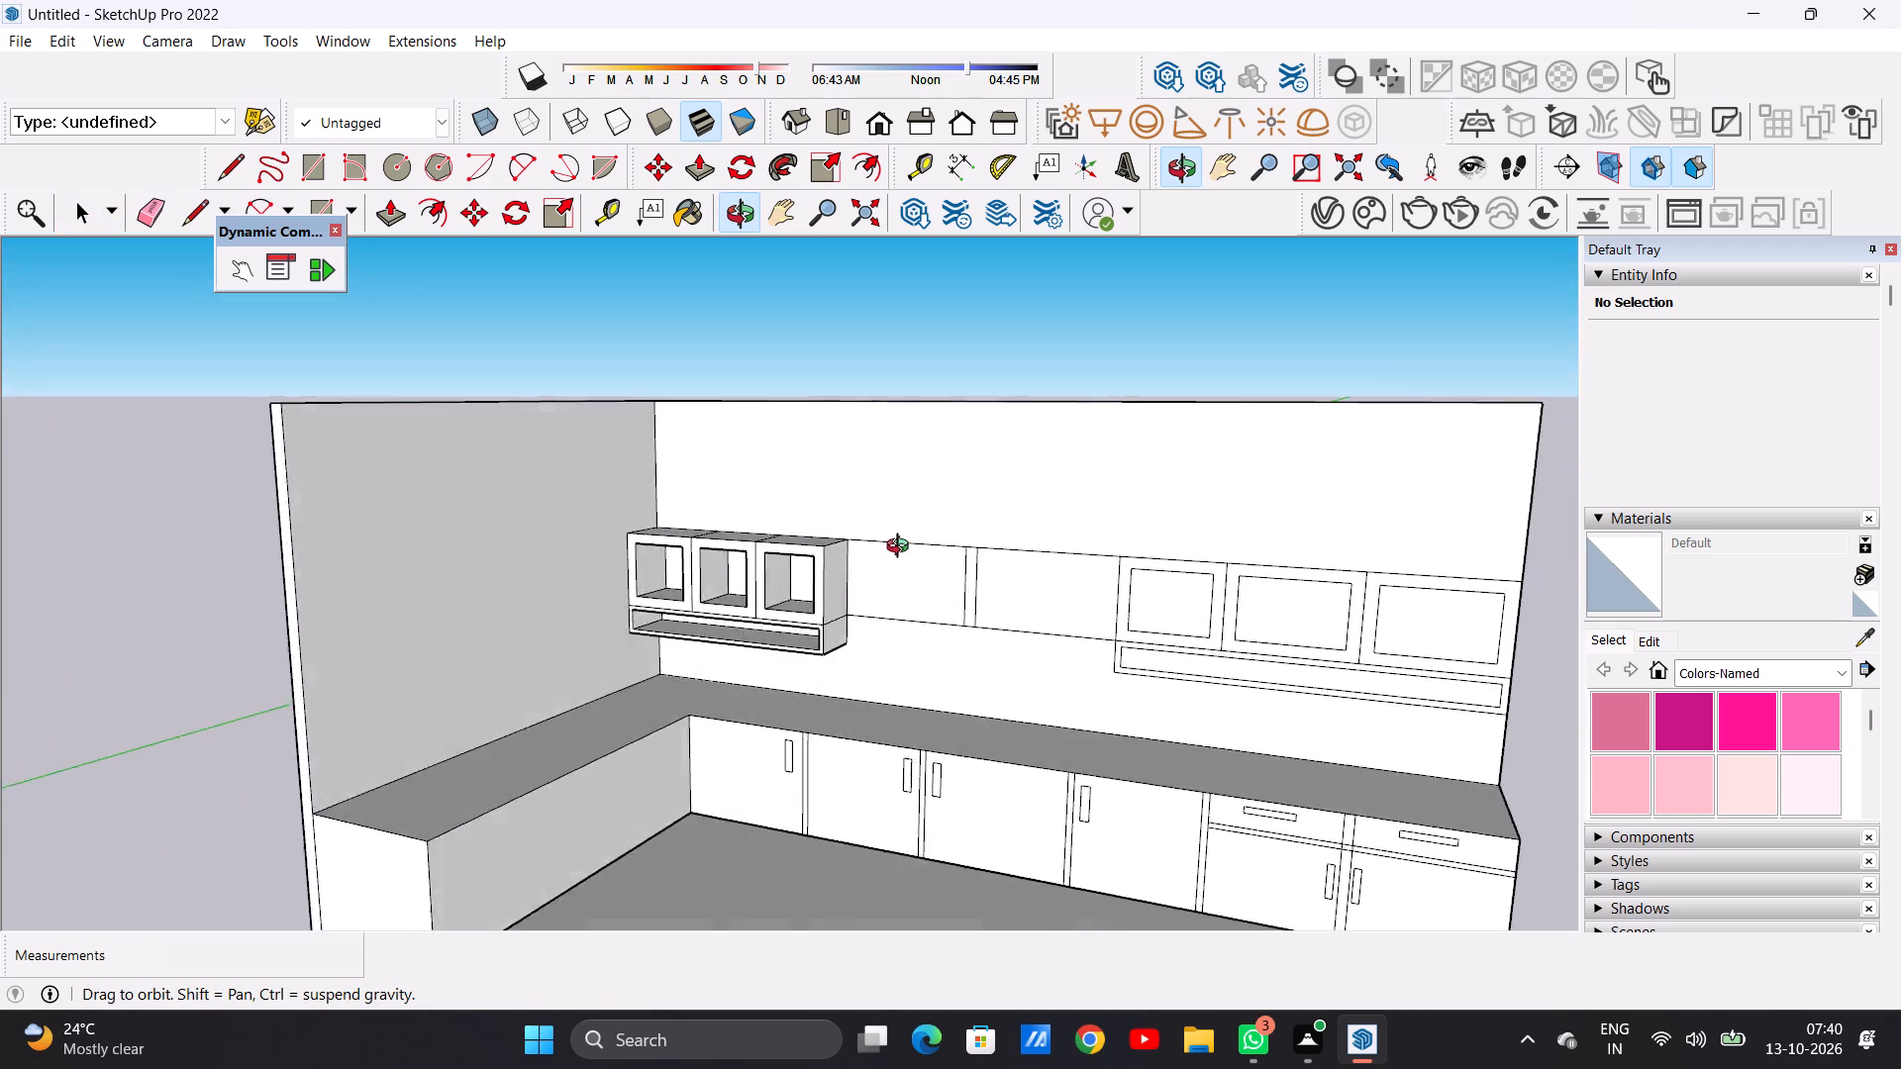
pyautogui.moveTo(902, 548); pyautogui.dragTo(1044, 492, button='middle')
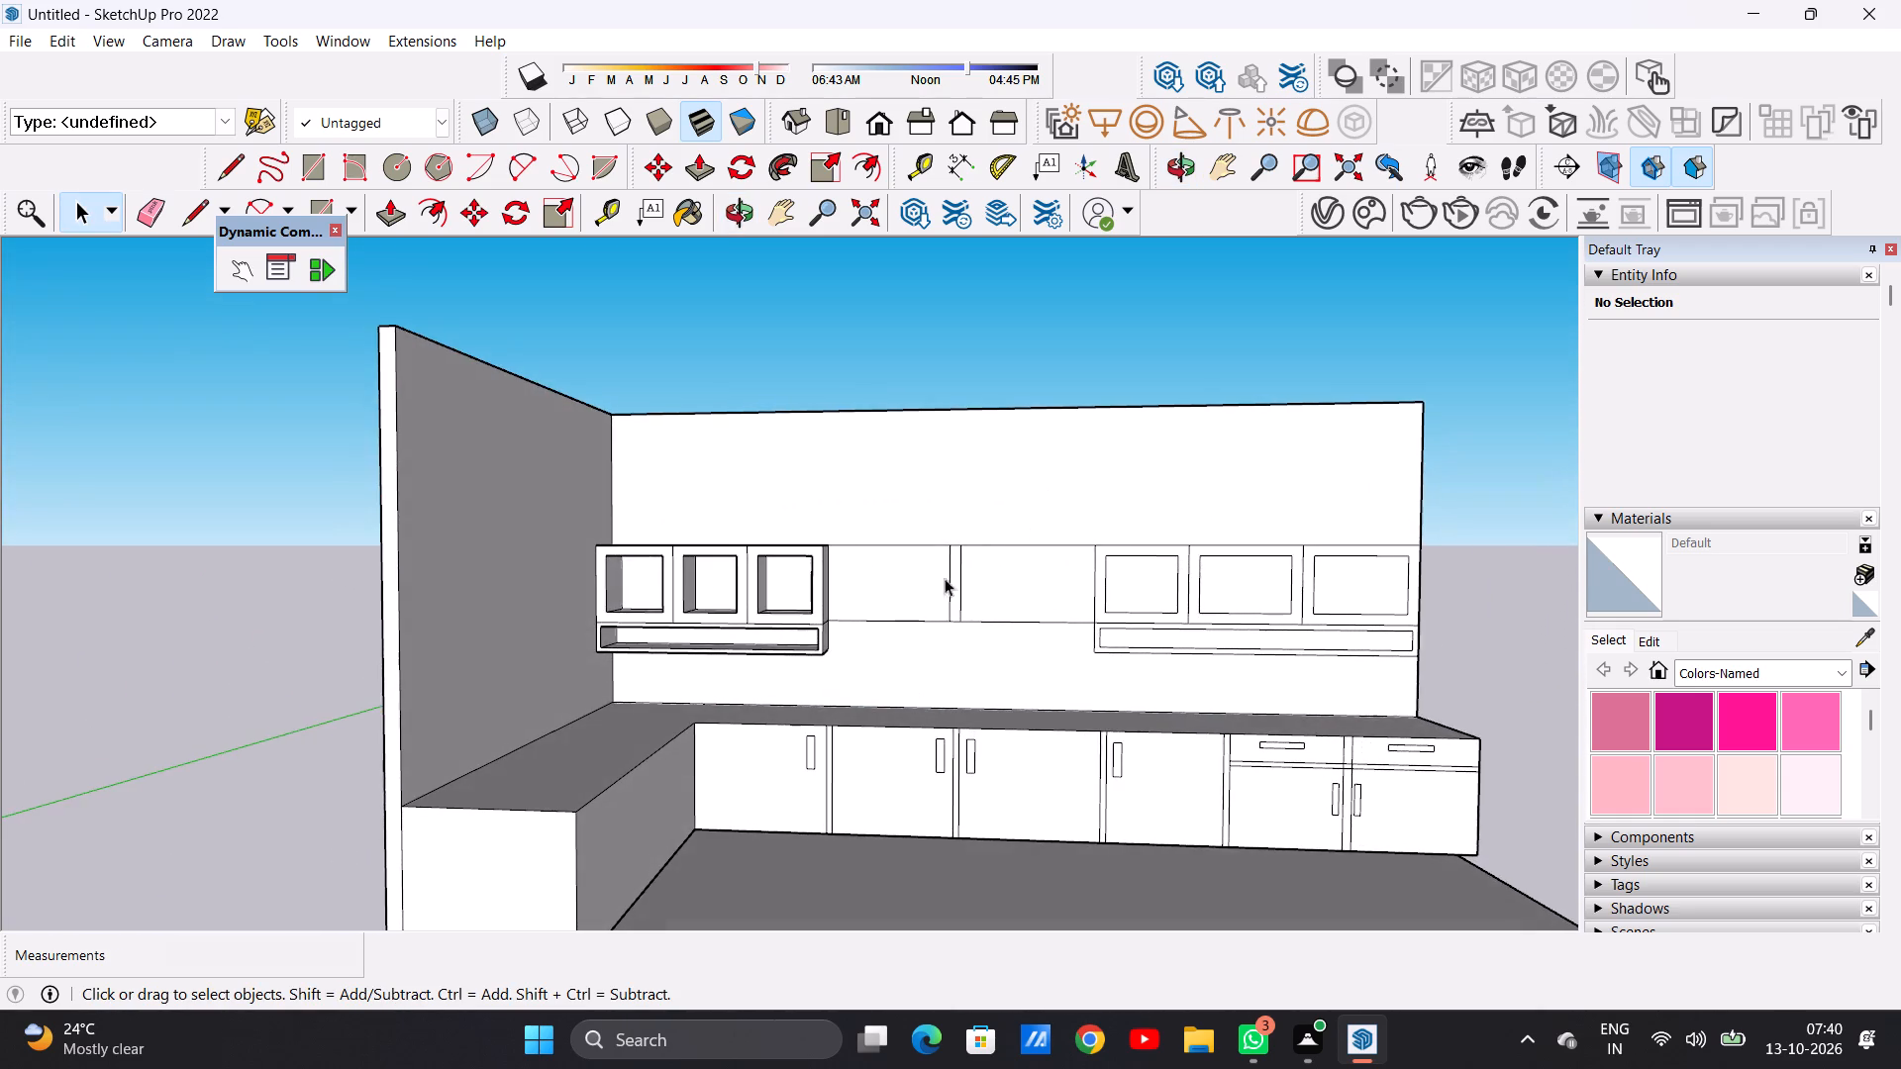
pyautogui.scroll(8, 805, 623)
pyautogui.scroll(5, 722, 647)
pyautogui.scroll(-6, 722, 647)
pyautogui.moveTo(926, 685); pyautogui.dragTo(821, 791, button='middle')
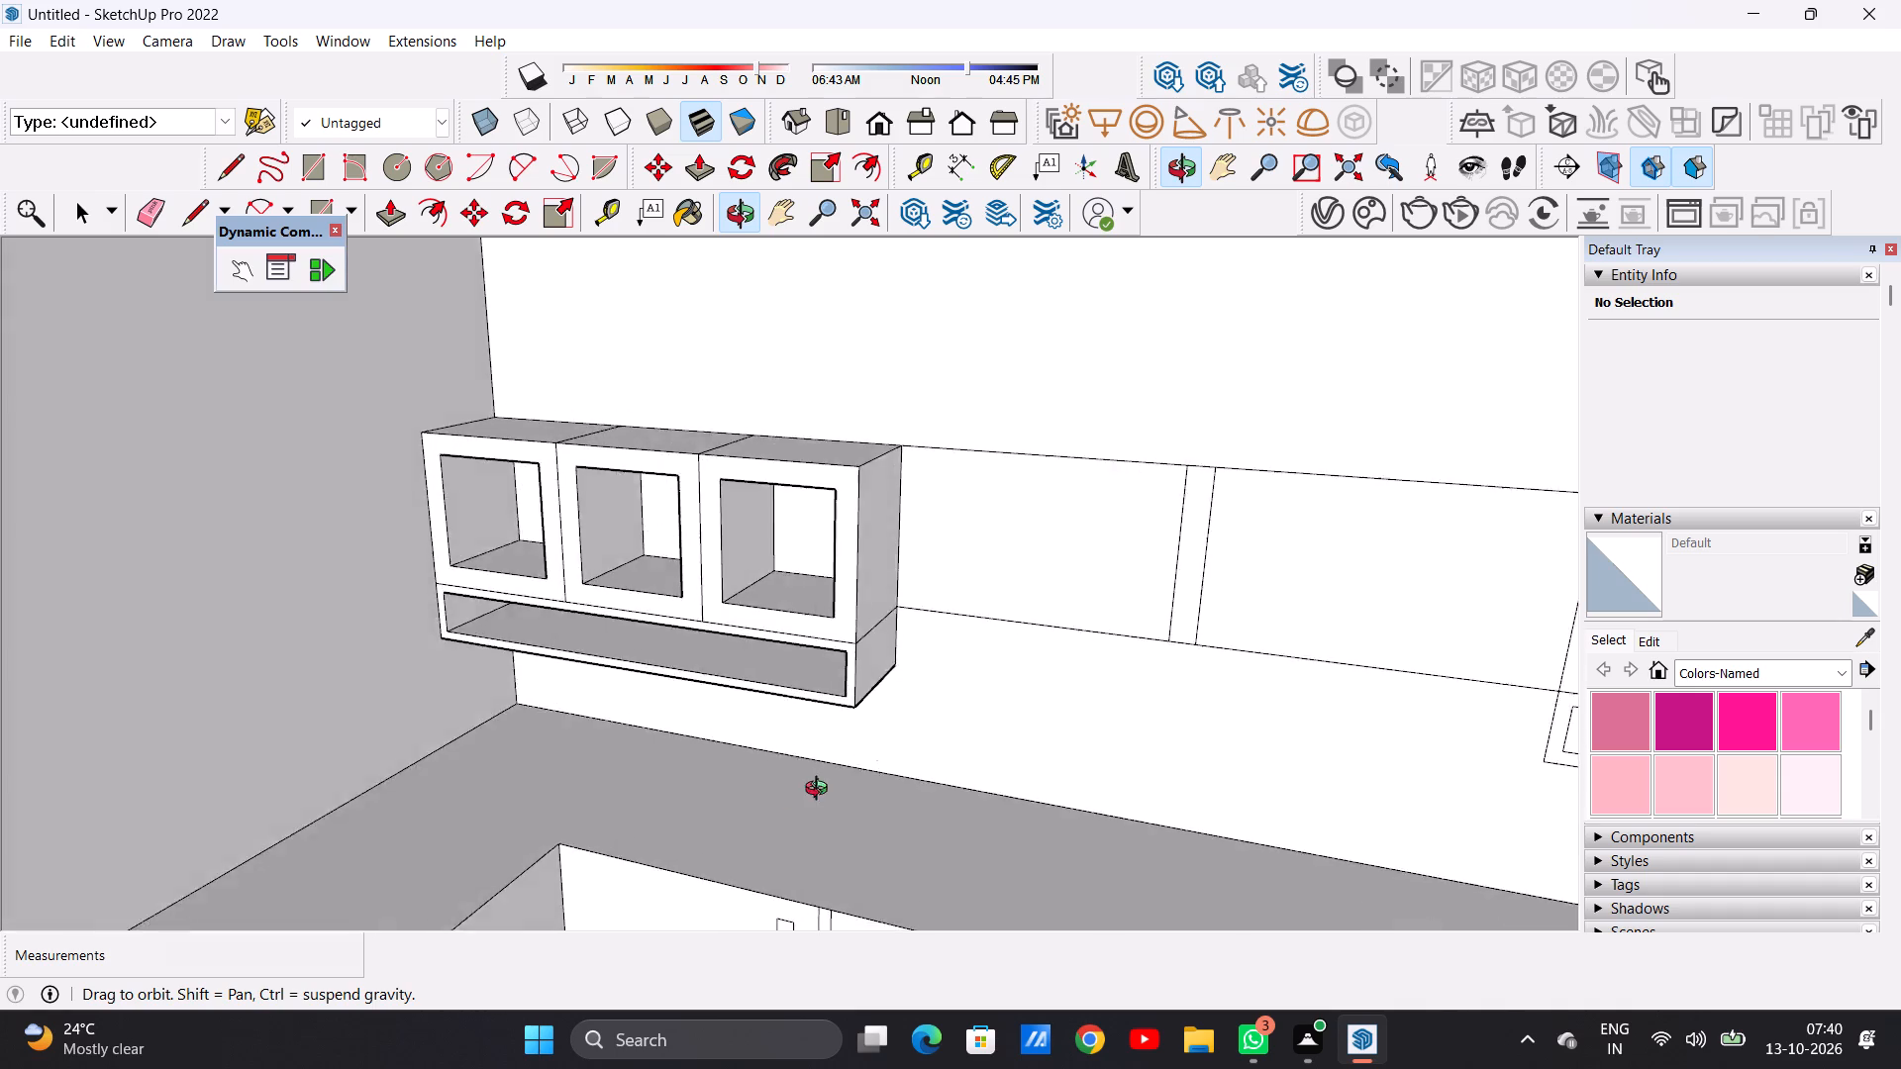
pyautogui.moveTo(821, 791); pyautogui.dragTo(820, 684, button='middle')
pyautogui.scroll(-11, 872, 650)
pyautogui.moveTo(934, 661); pyautogui.dragTo(849, 642, button='middle')
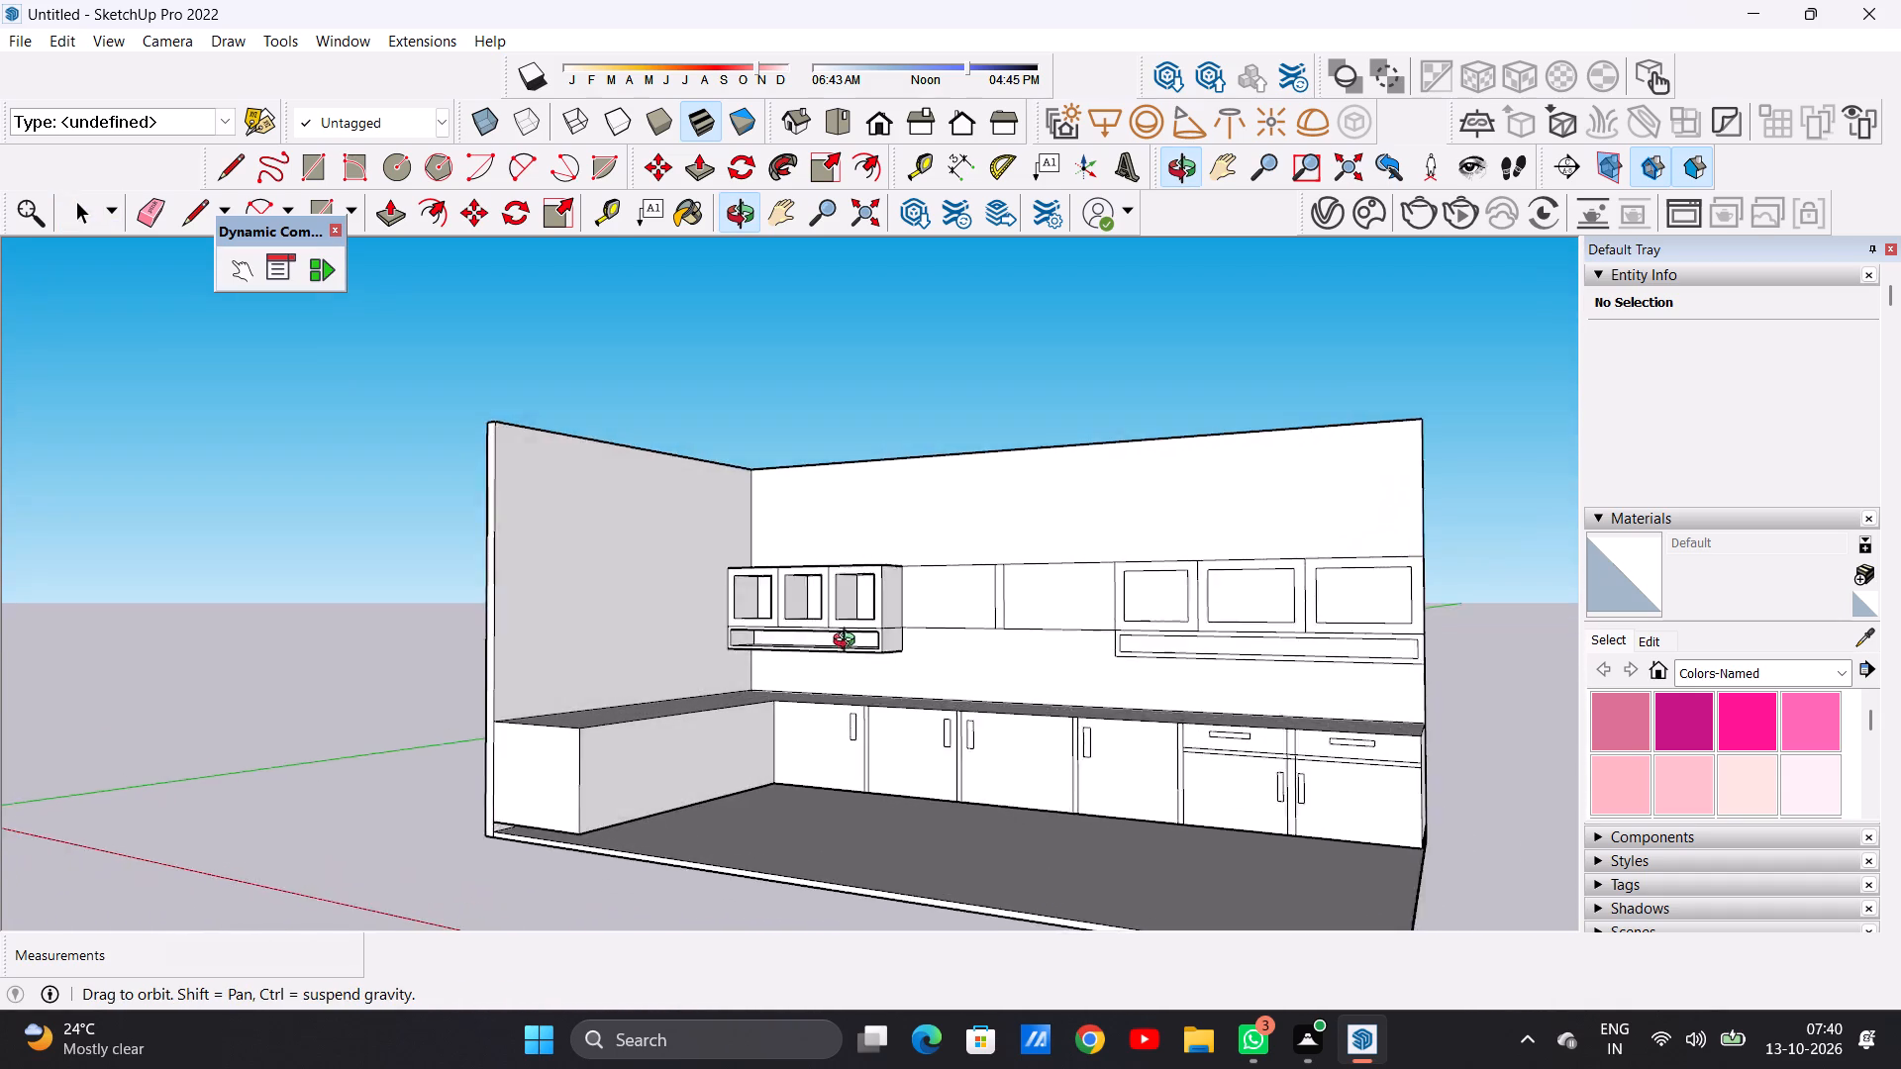
pyautogui.moveTo(849, 642); pyautogui.dragTo(788, 716, button='middle')
pyautogui.scroll(9, 821, 600)
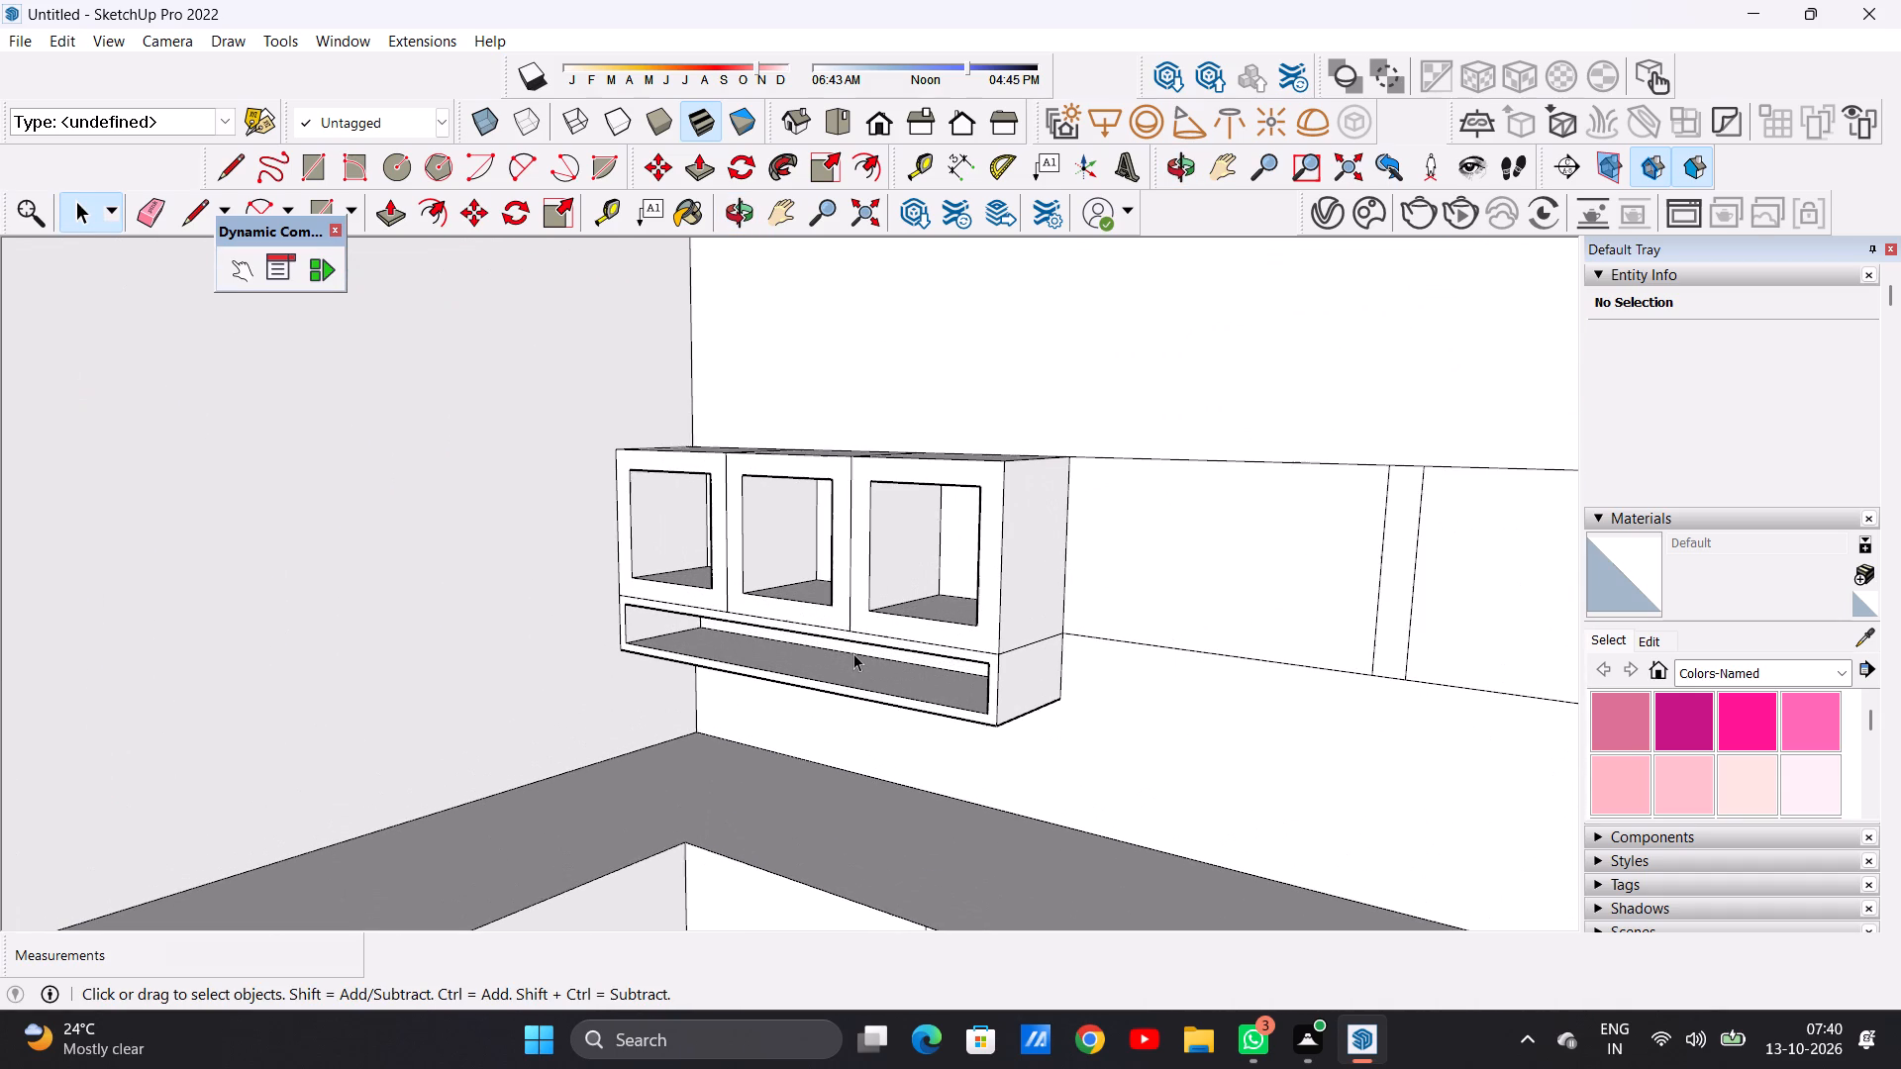
pyautogui.moveTo(896, 621); pyautogui.dragTo(1070, 582, button='middle')
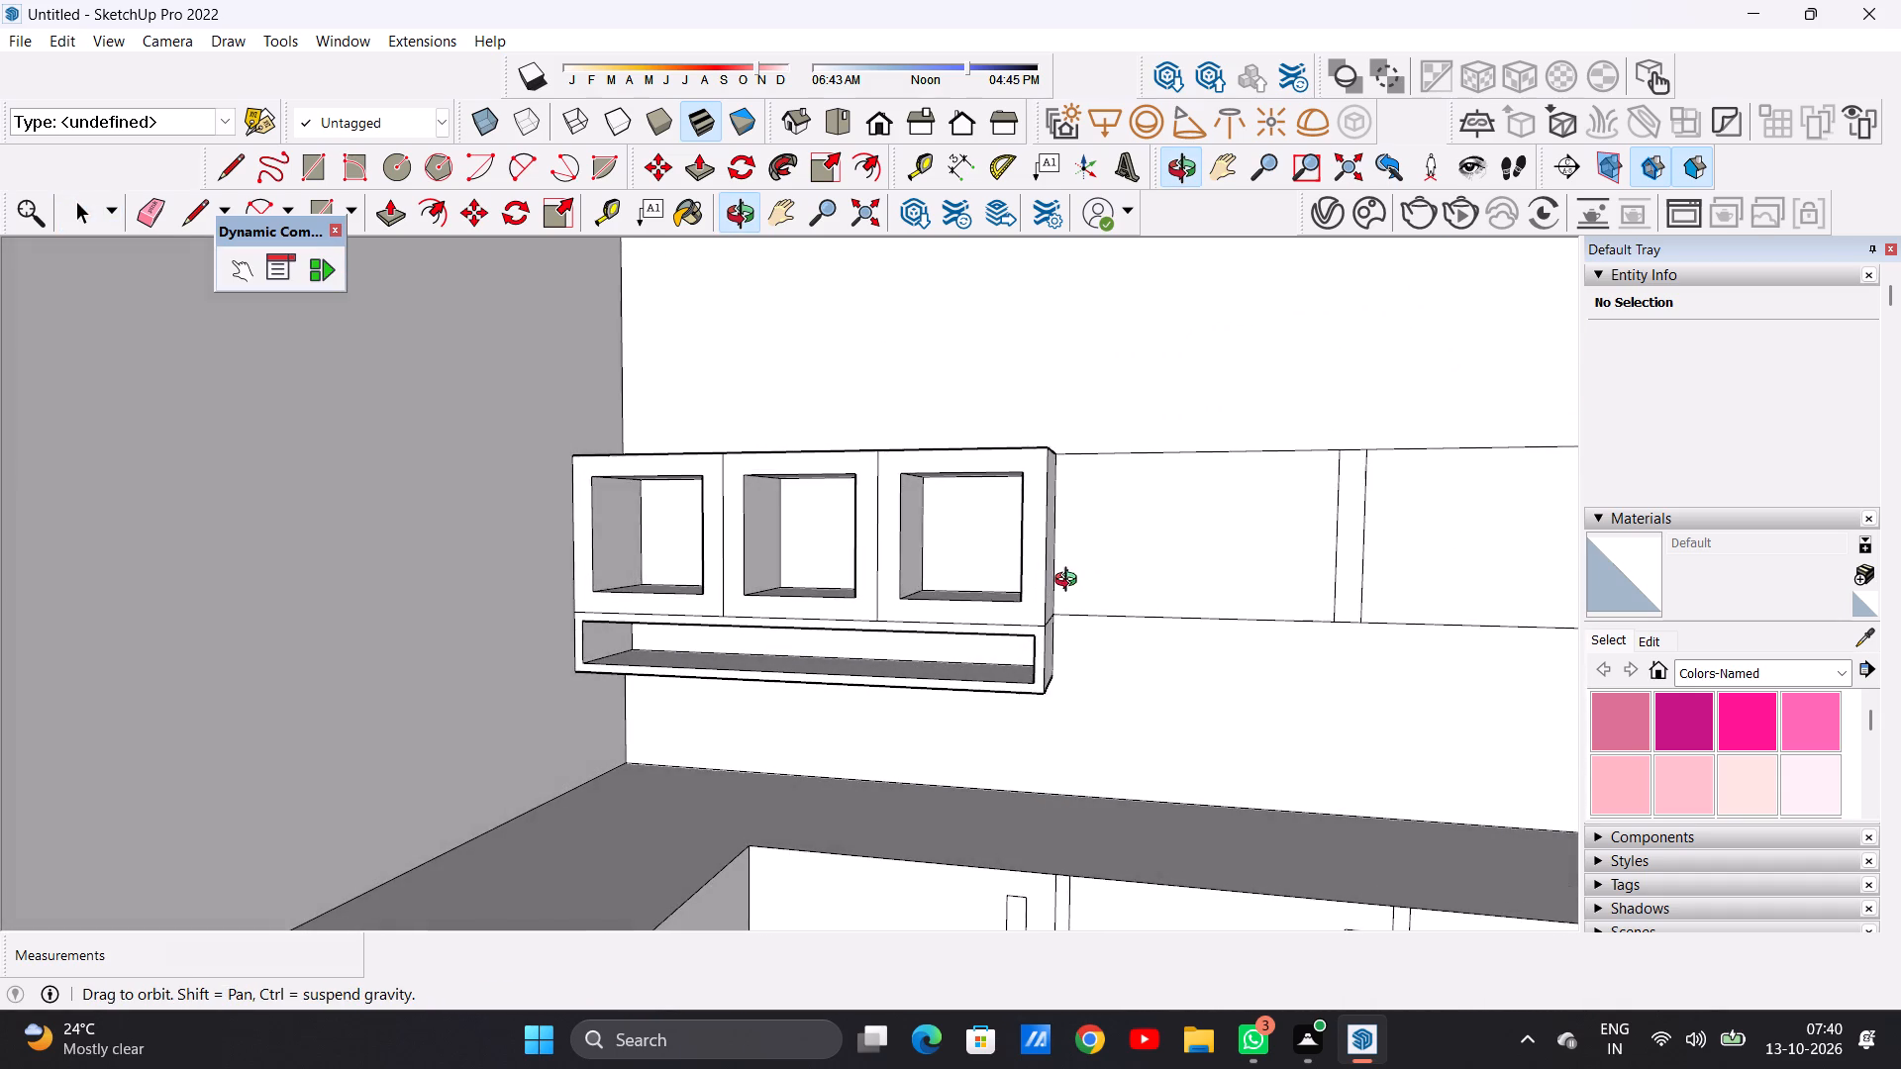
pyautogui.moveTo(1070, 582); pyautogui.dragTo(934, 608, button='middle')
pyautogui.scroll(-11, 928, 620)
pyautogui.scroll(2, 1067, 590)
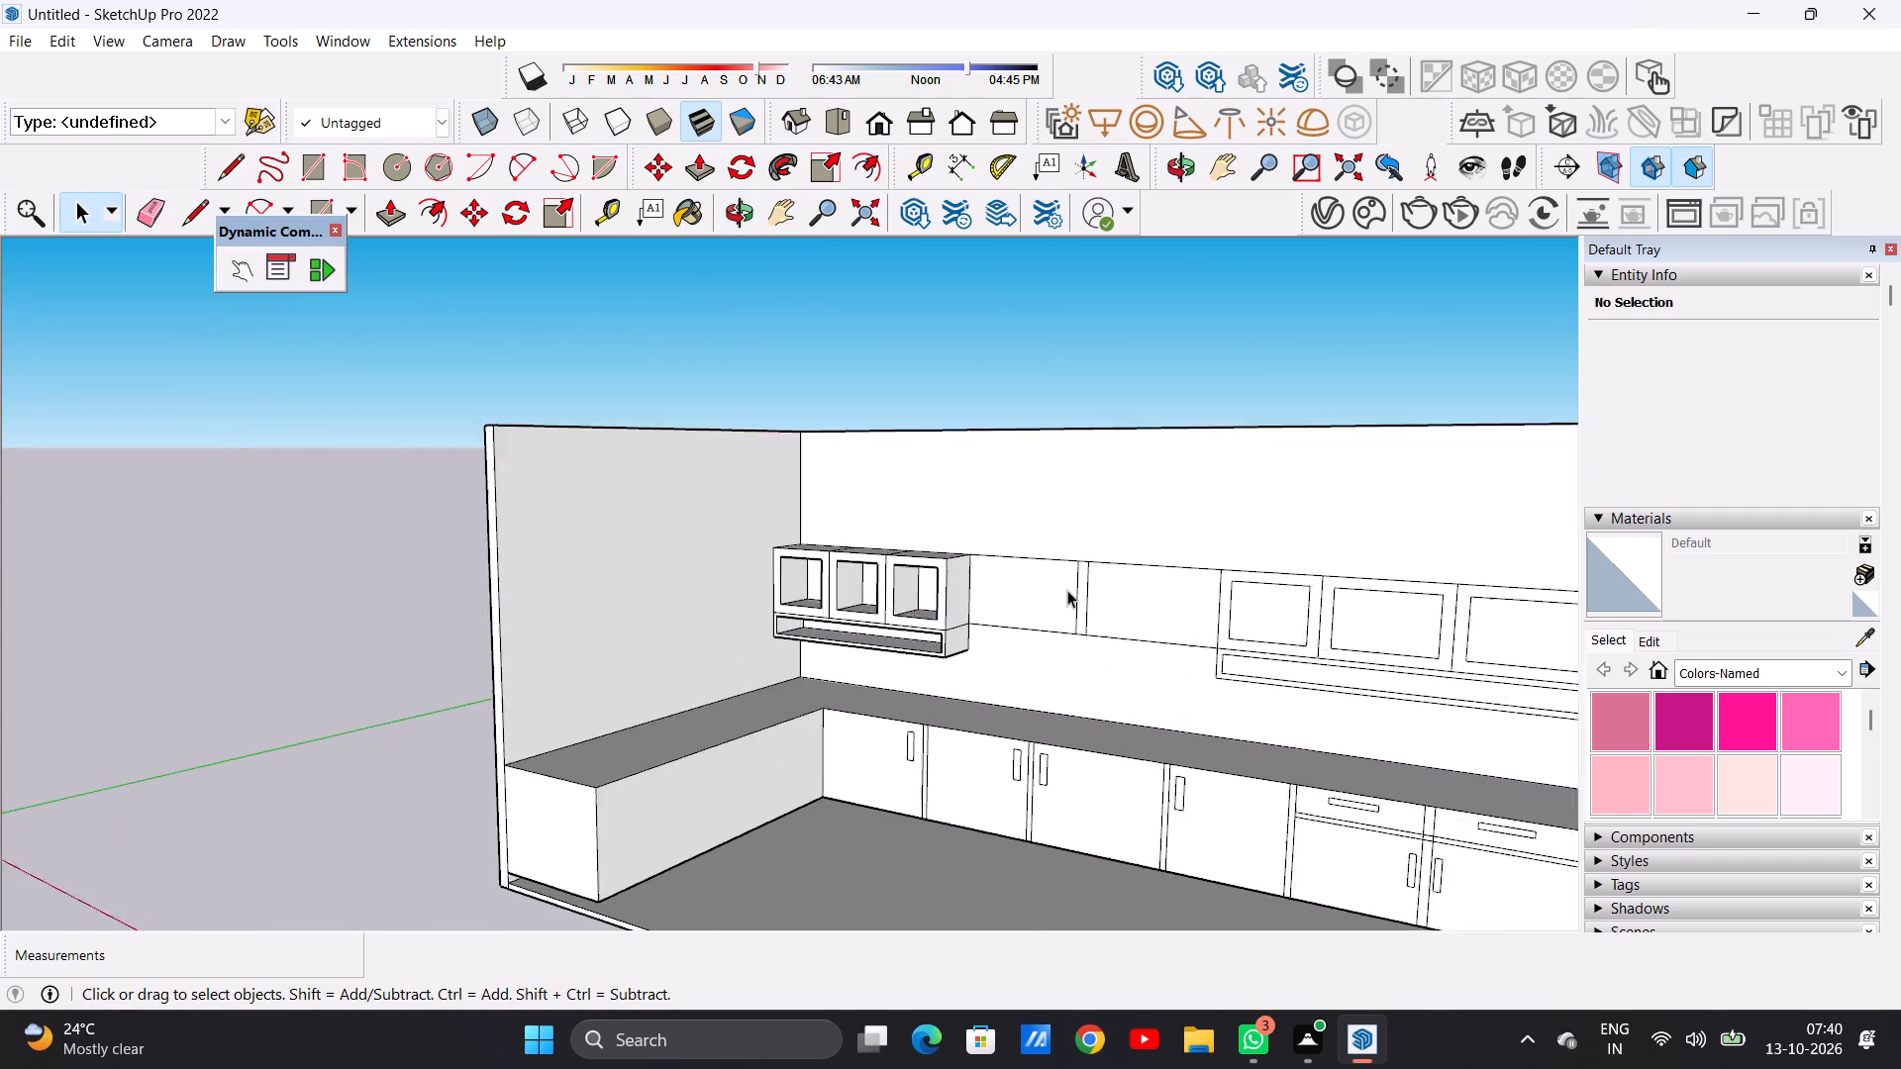
# Push/Pull the blank band section beside the three side-wall cabinets out by 2' 6 13/16", flush with their front faces.
pyautogui.scroll(4, 1067, 590)
pyautogui.press('p')
pyautogui.scroll(3, 1069, 590)
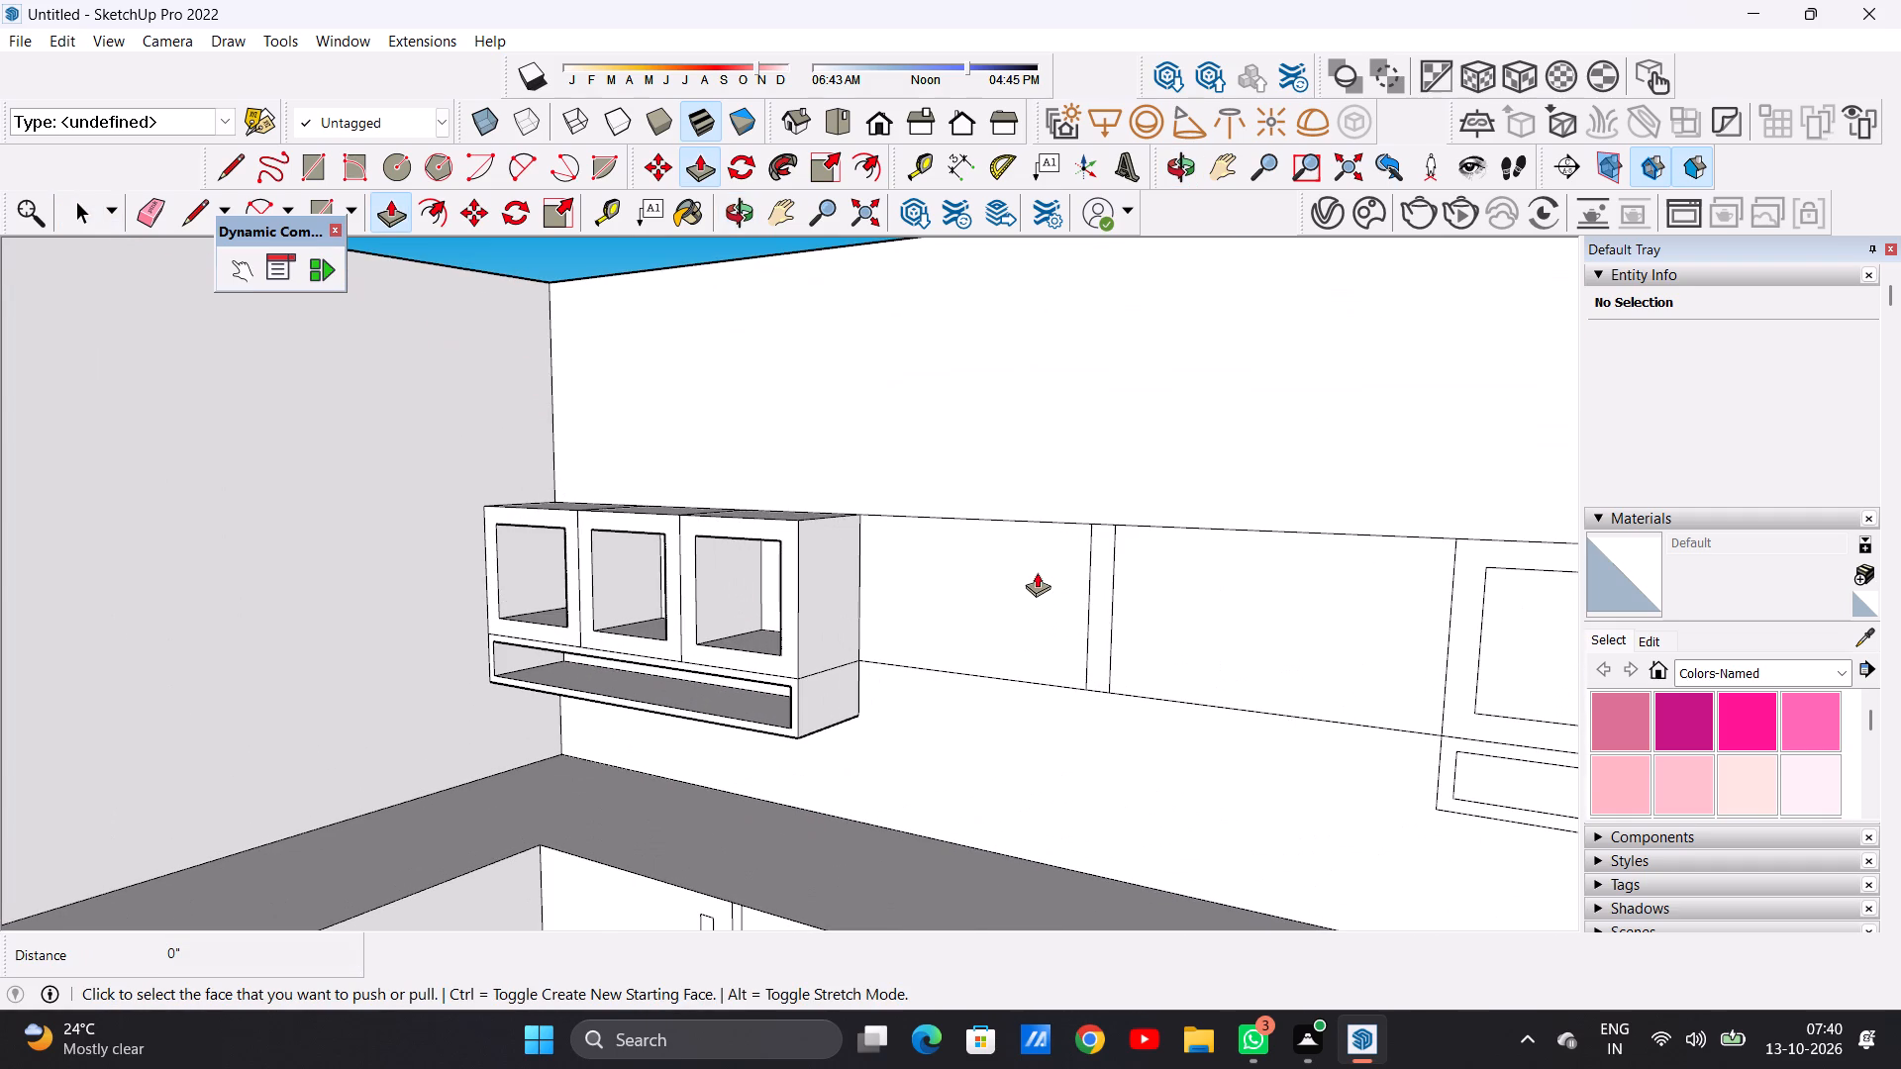
pyautogui.click(990, 546)
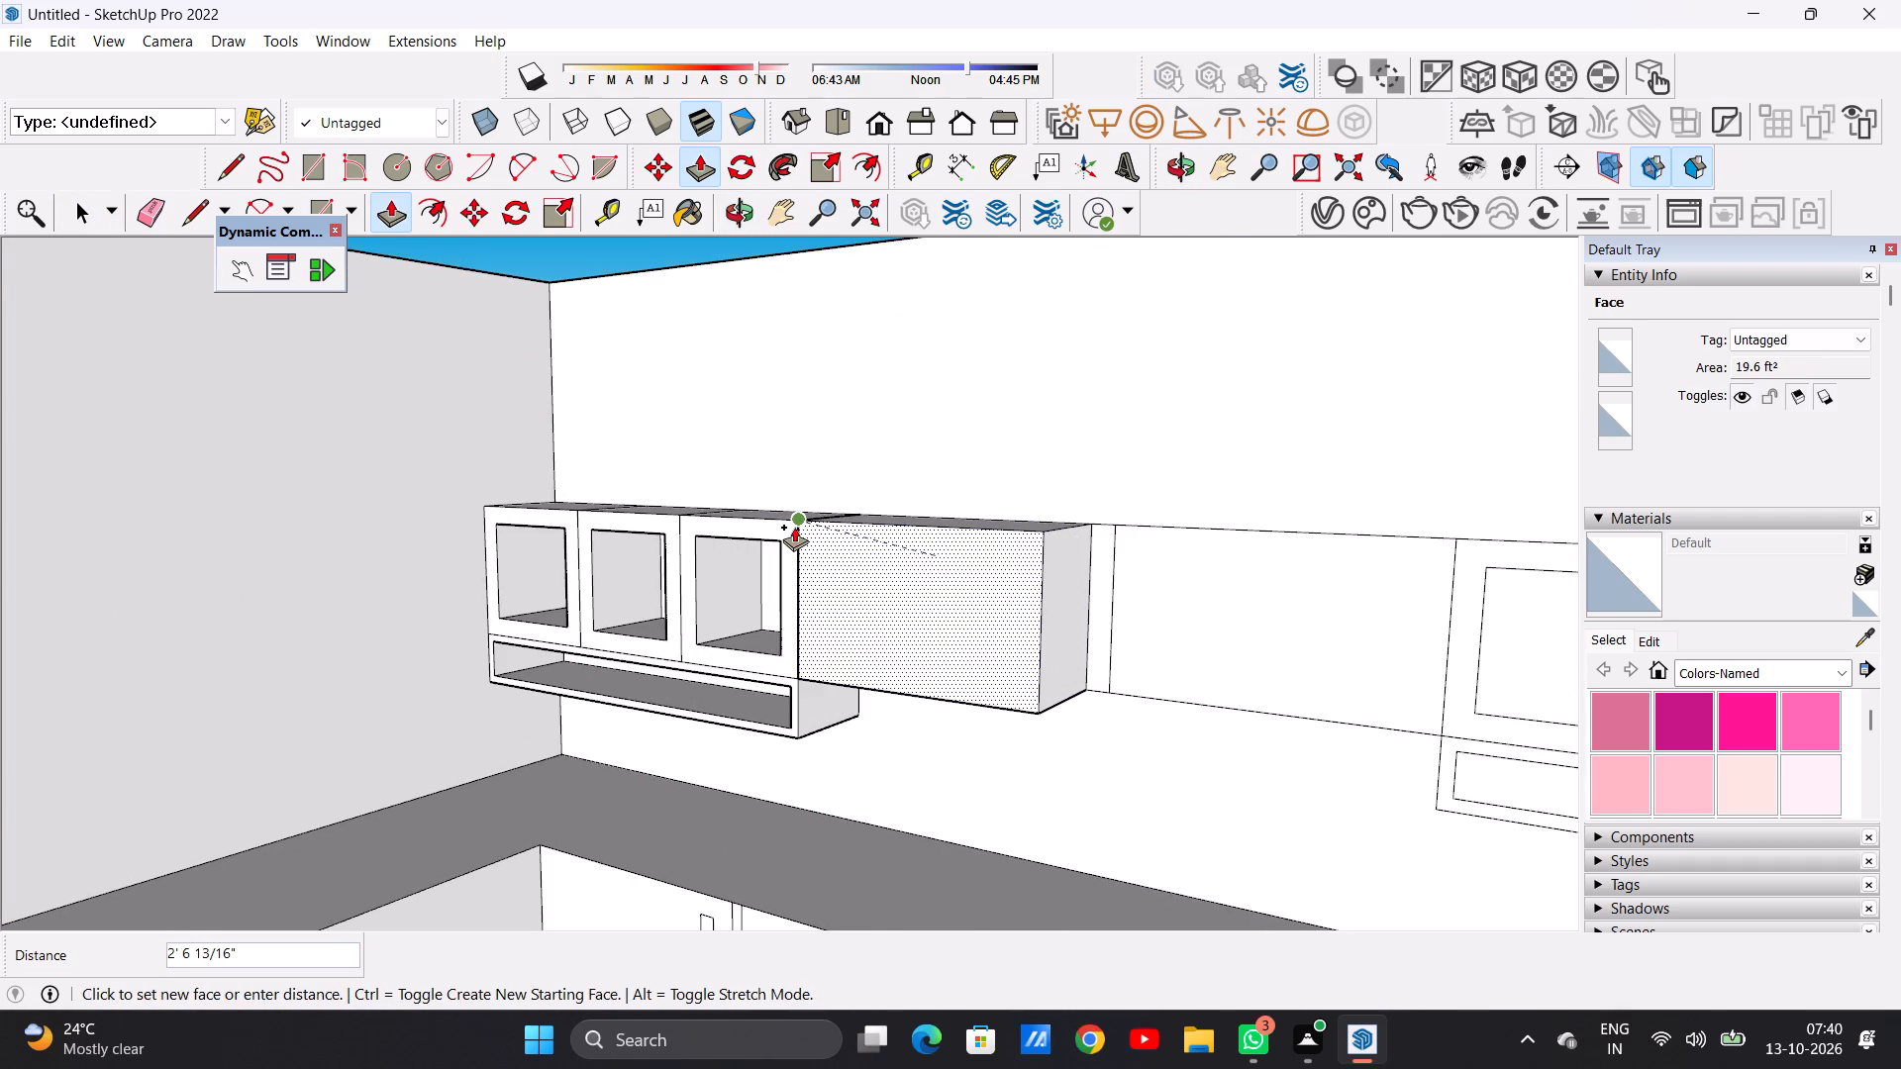
pyautogui.click(794, 527)
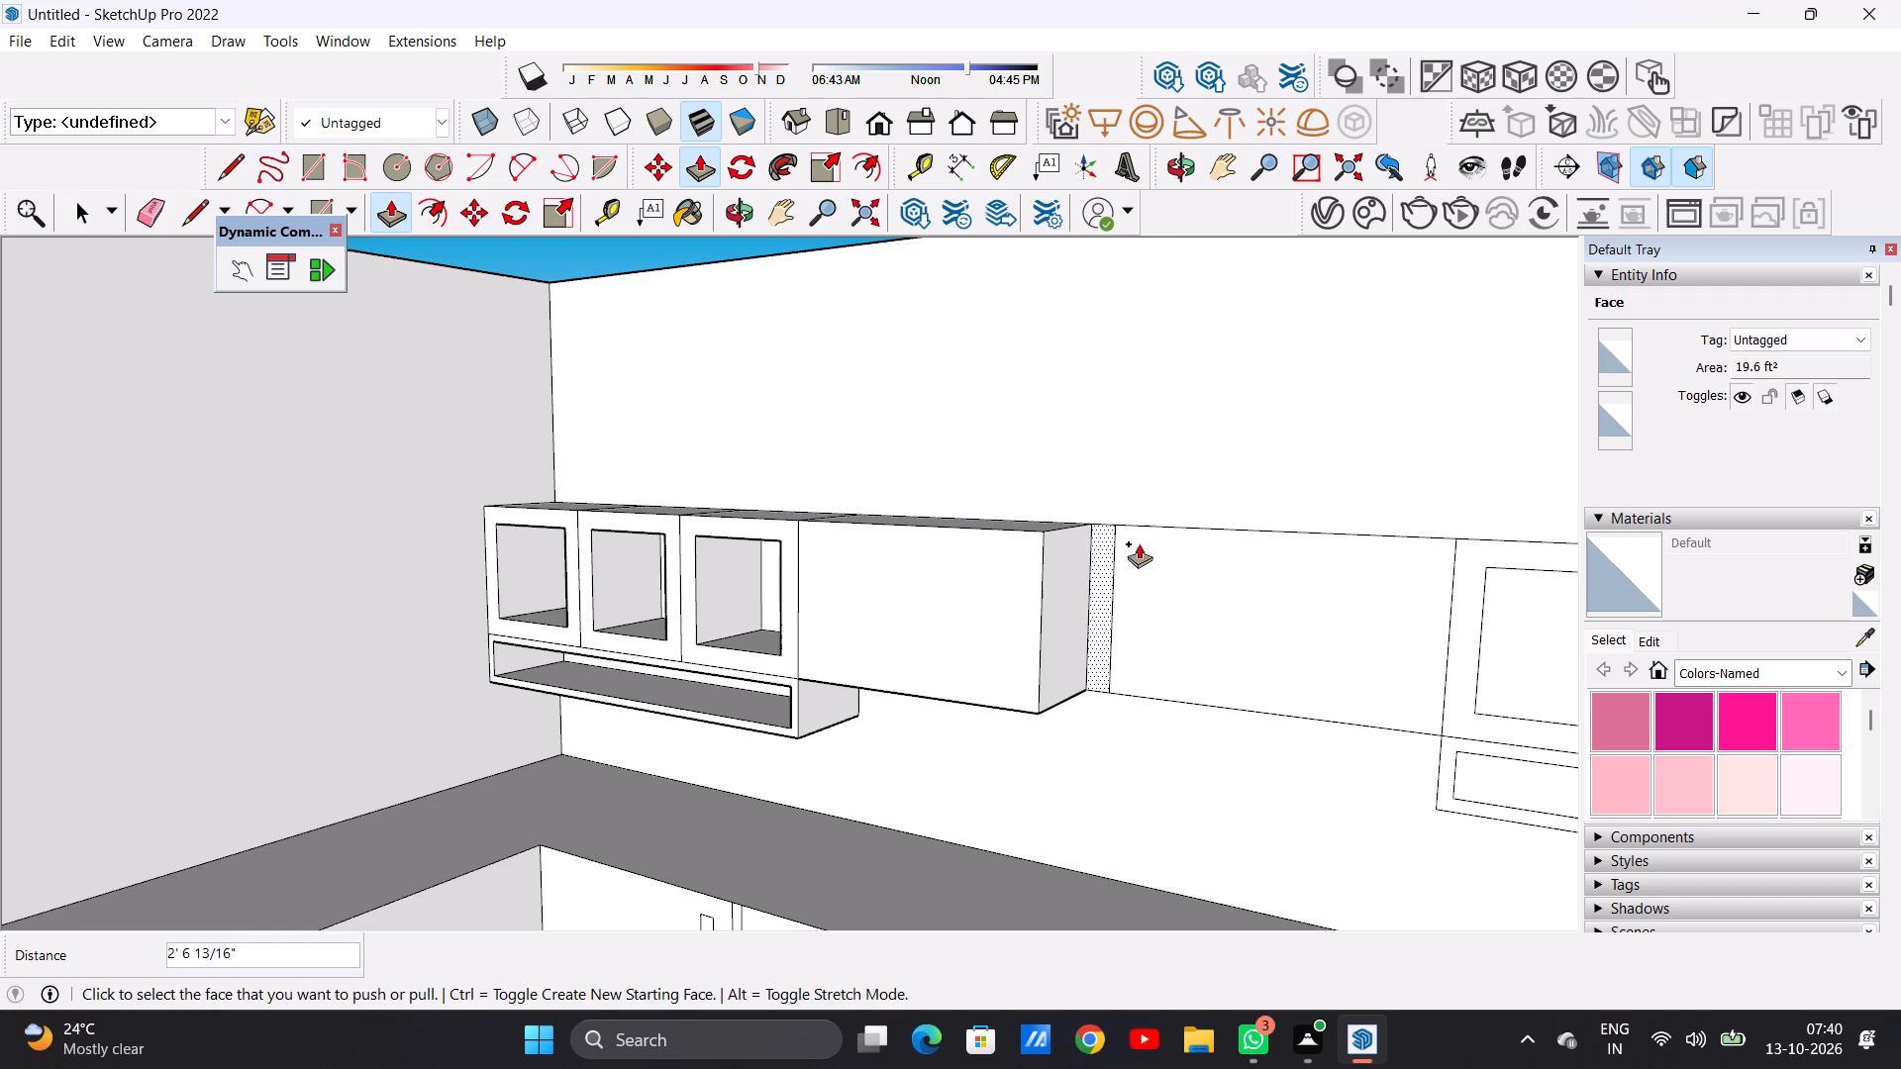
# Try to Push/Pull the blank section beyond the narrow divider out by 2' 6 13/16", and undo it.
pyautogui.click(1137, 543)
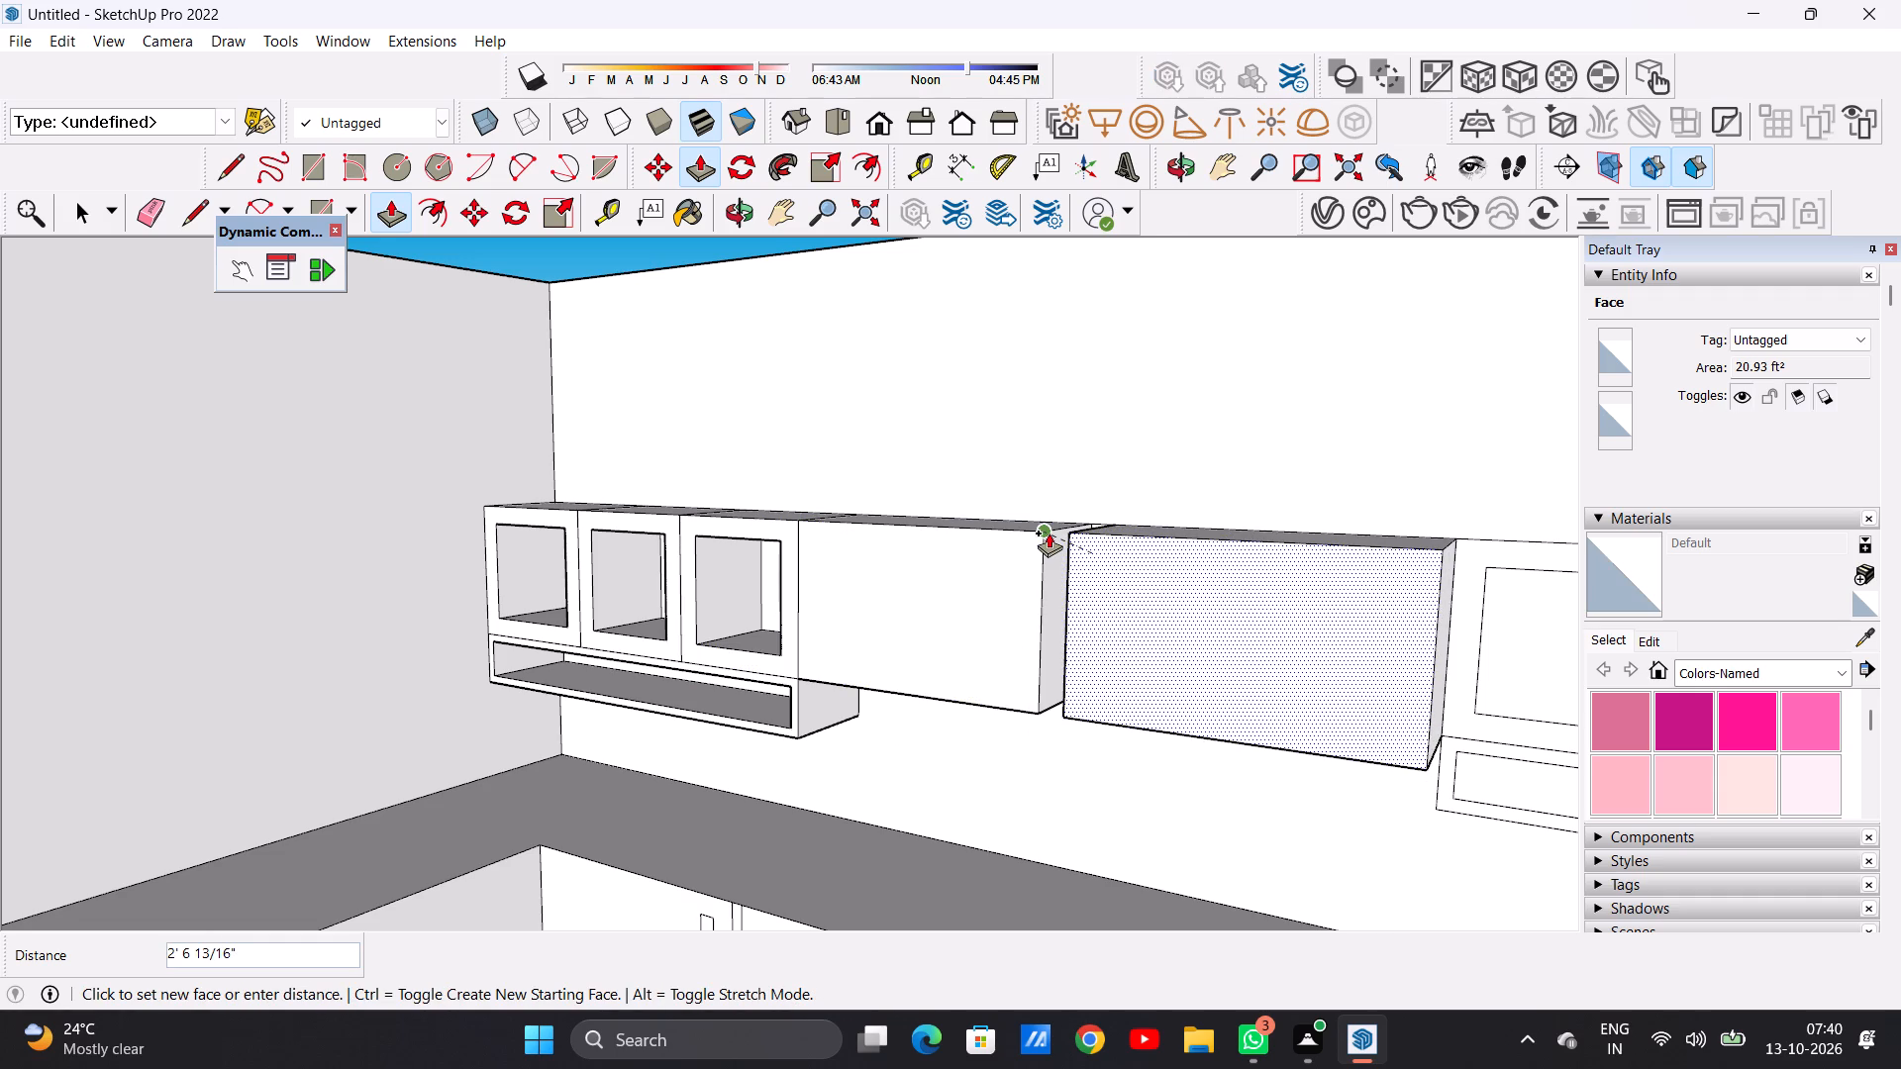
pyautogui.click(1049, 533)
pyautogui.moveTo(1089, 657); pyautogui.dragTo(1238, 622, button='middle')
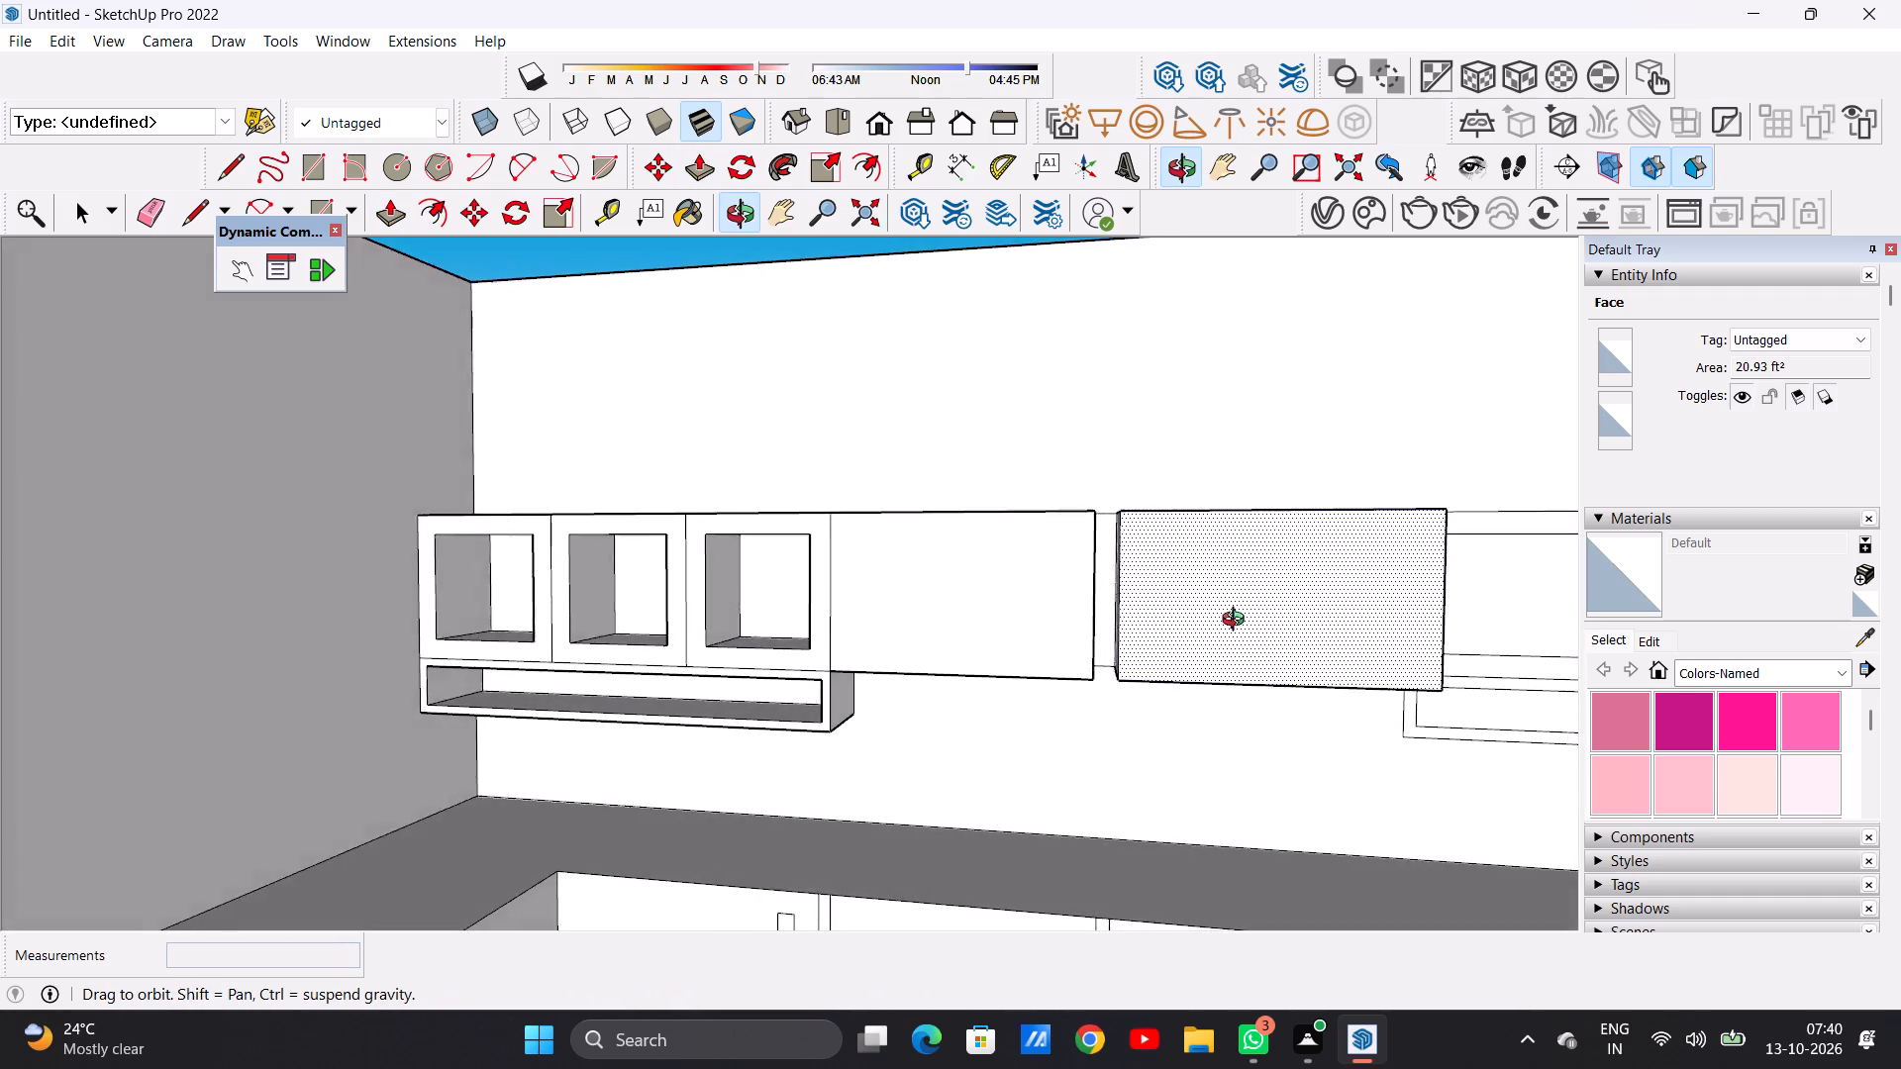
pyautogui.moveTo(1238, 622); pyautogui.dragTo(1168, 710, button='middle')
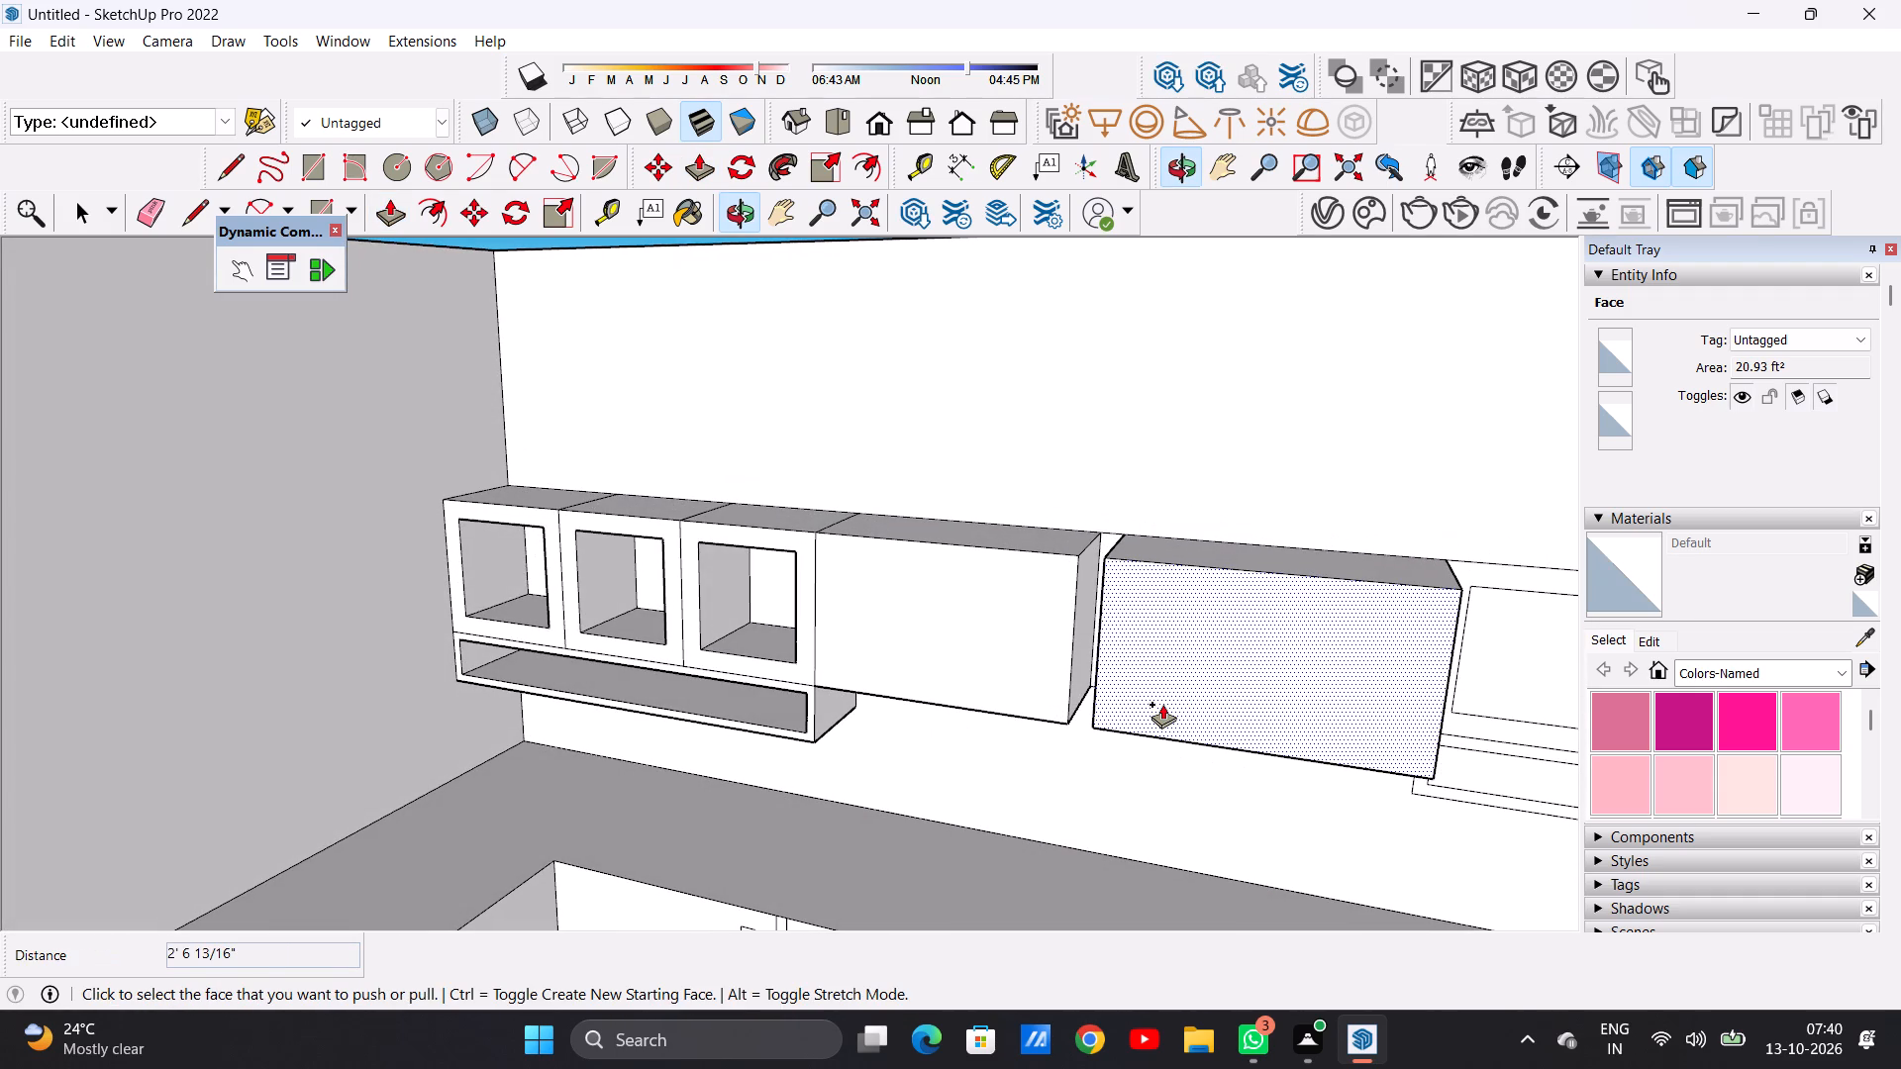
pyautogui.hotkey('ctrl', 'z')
# Push/Pull the narrow divider and the blank section beyond it out by 2' 6 13/16", flush with the cabinet fronts.
pyautogui.click(1103, 549)
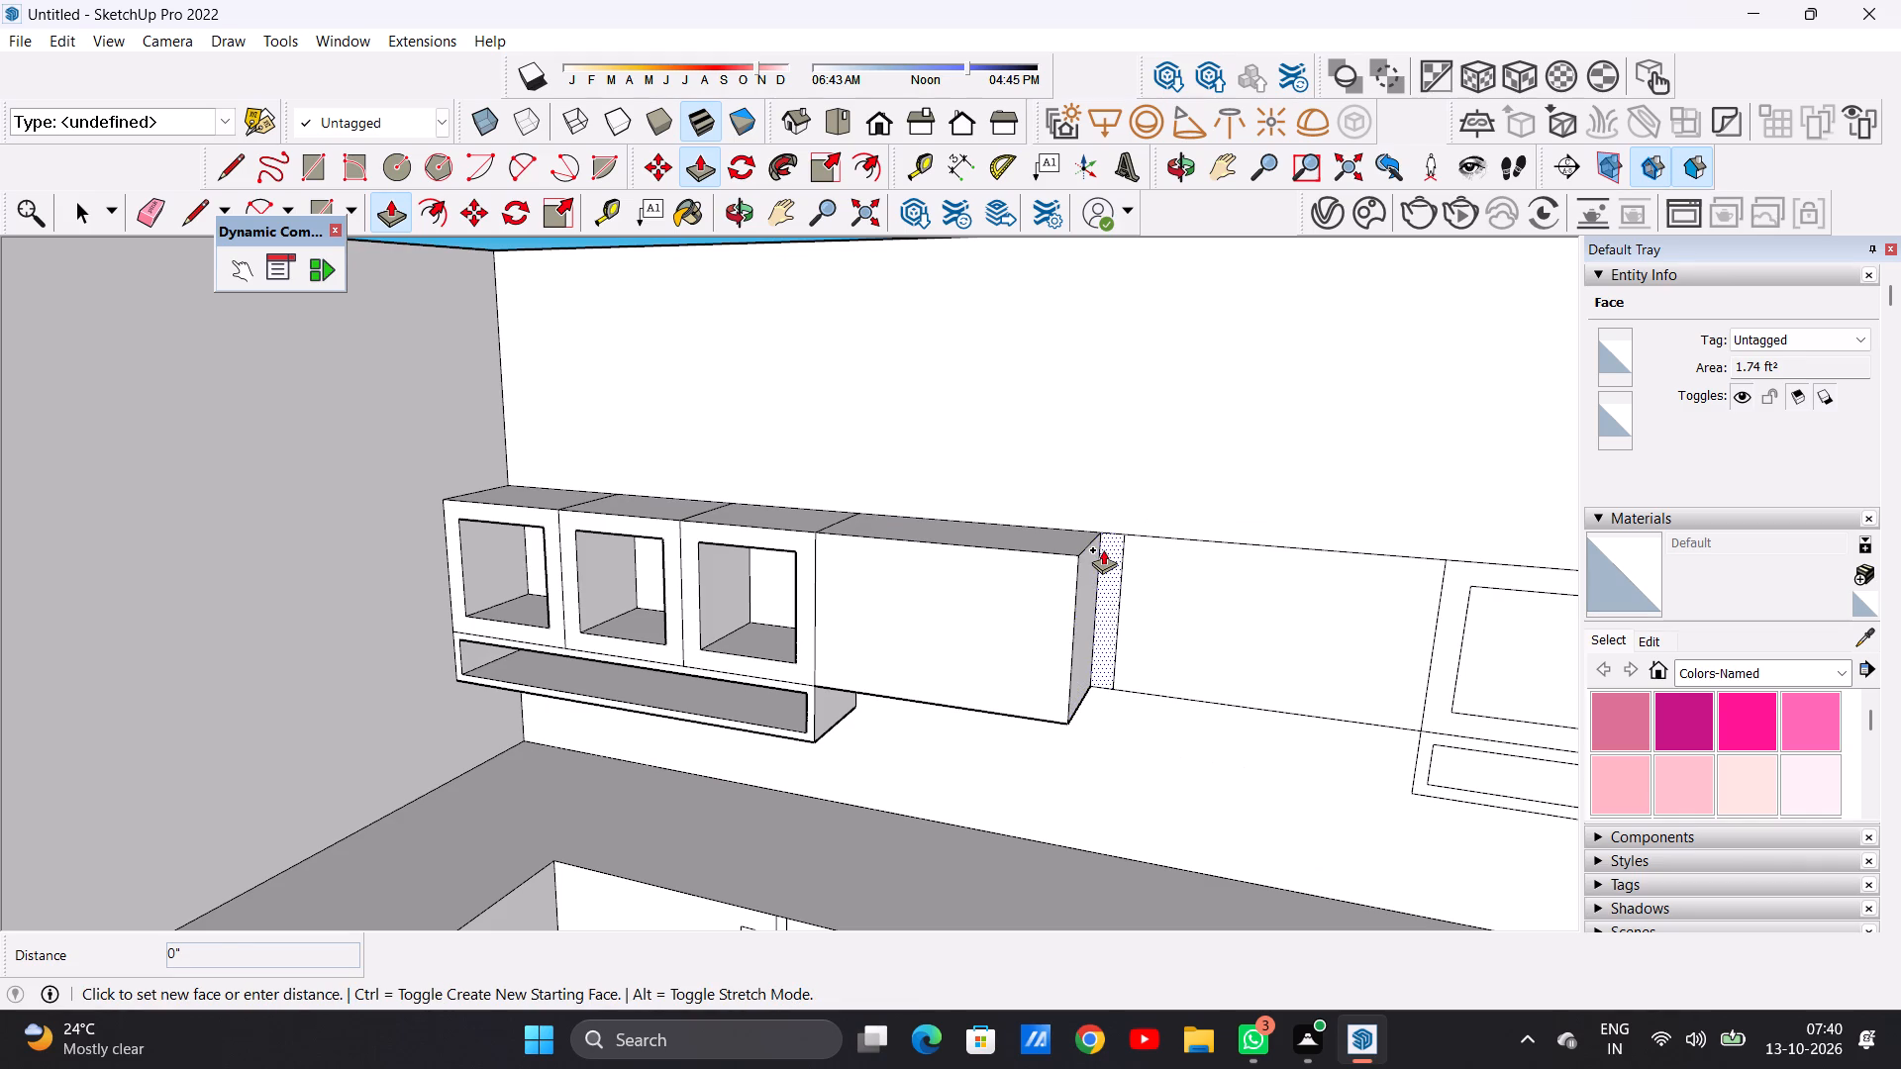
pyautogui.click(1071, 561)
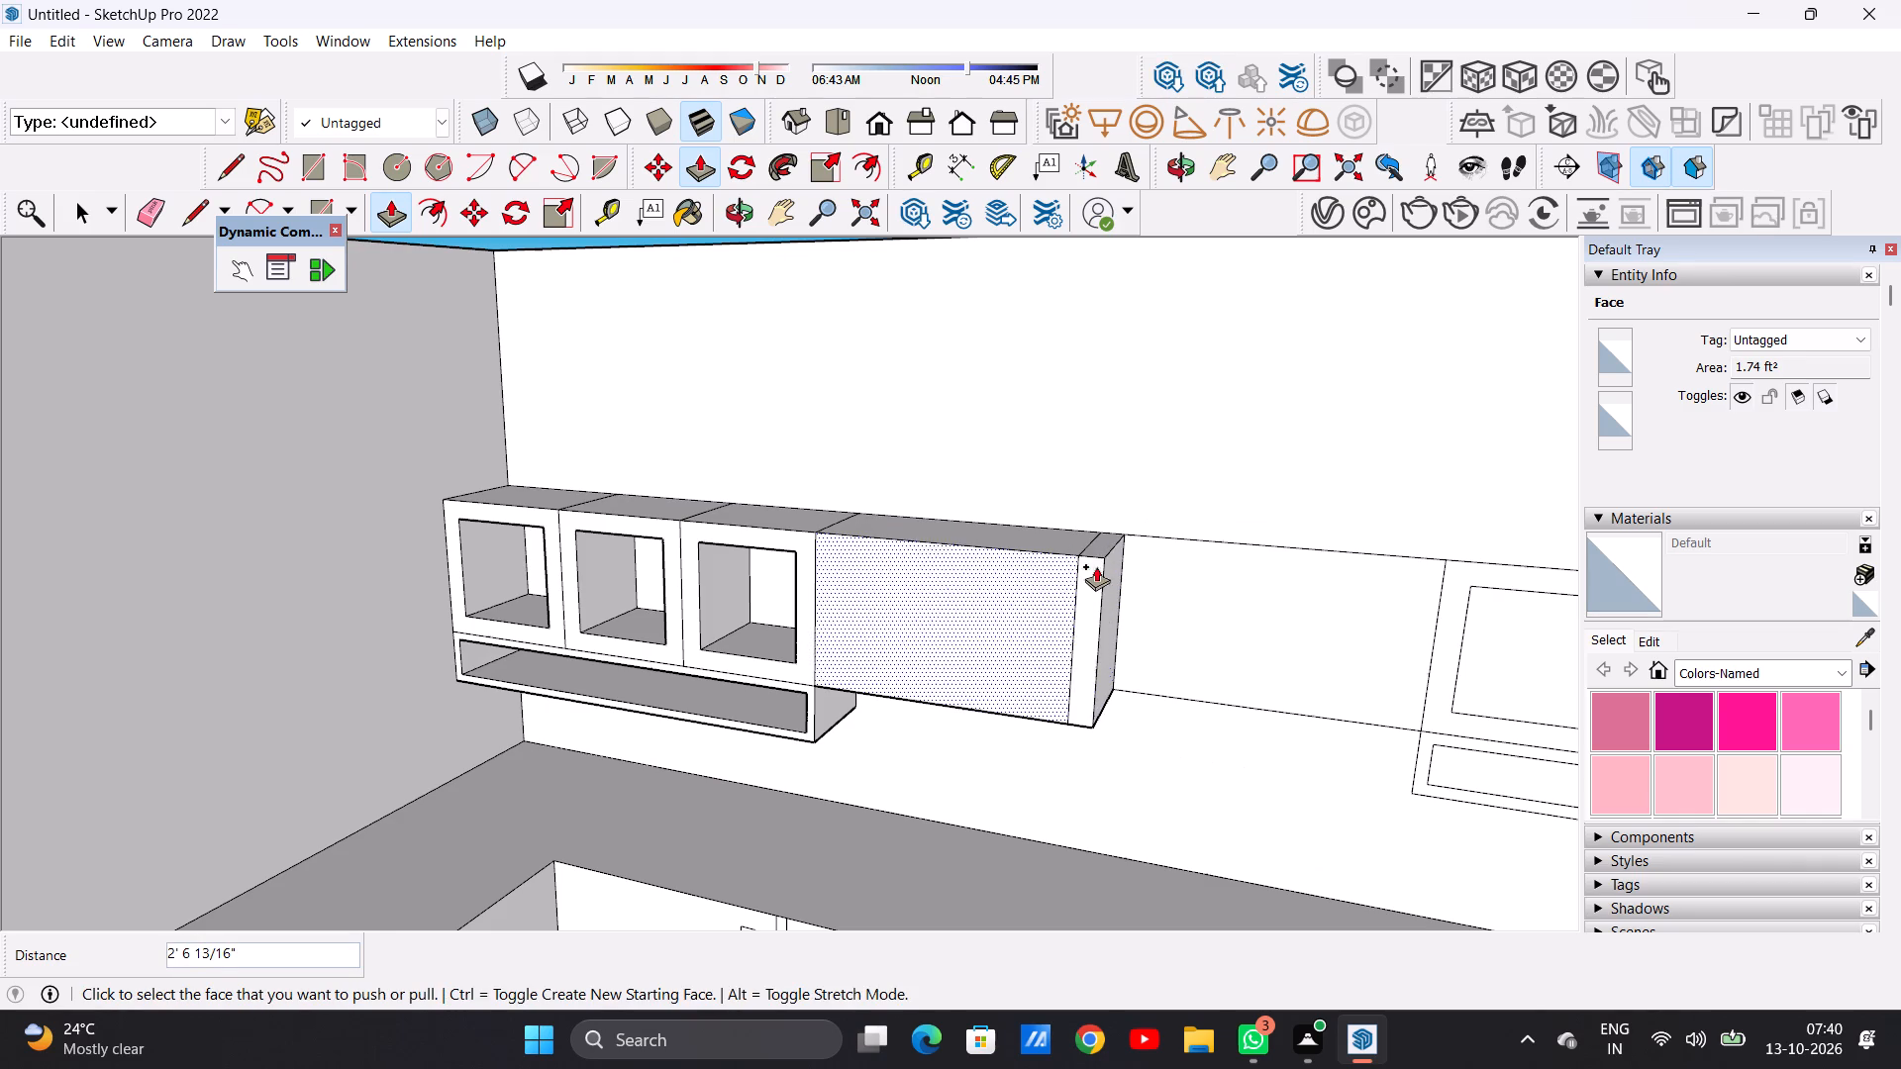
pyautogui.click(1158, 563)
pyautogui.click(1106, 555)
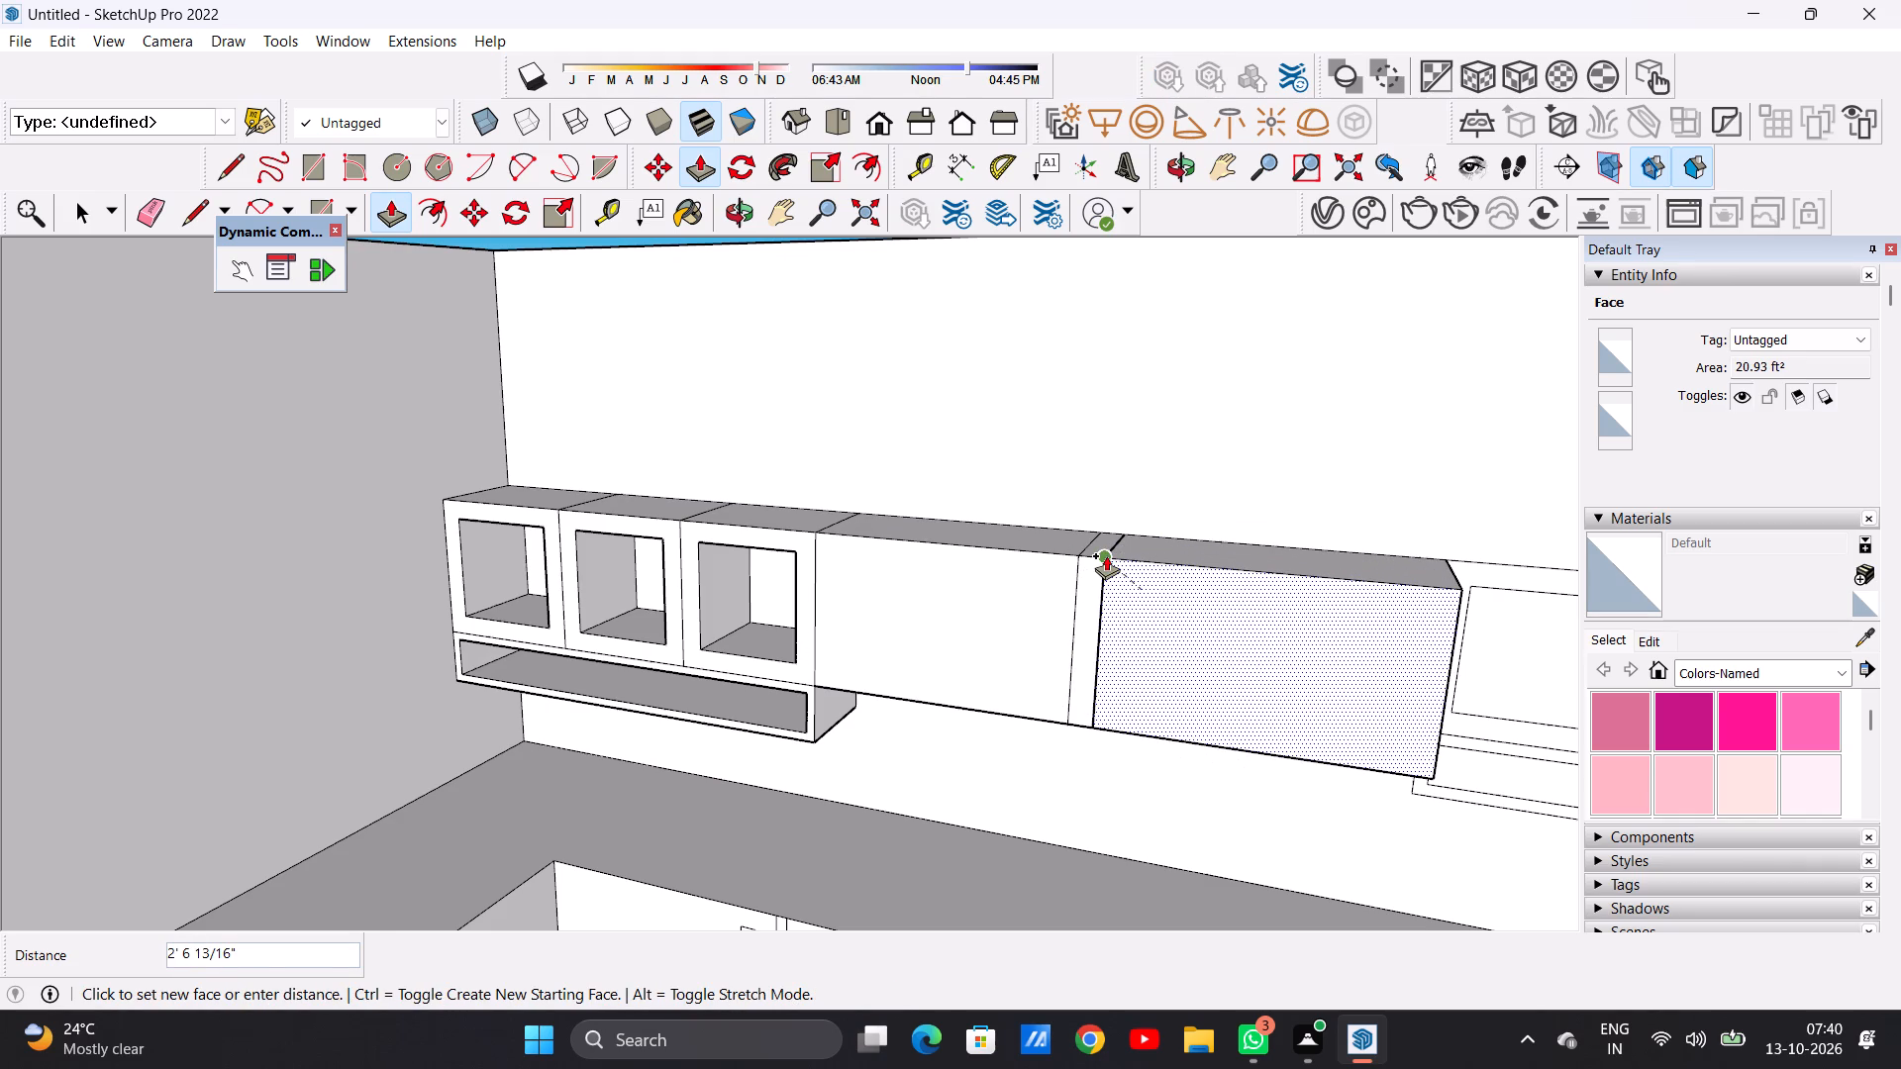
# Push/Pull the frames of the three open-end band panels out from the back wall by 2' 6 13/16".
pyautogui.scroll(-11, 1060, 627)
pyautogui.moveTo(1077, 629); pyautogui.dragTo(1182, 554, button='middle')
pyautogui.moveTo(1336, 645); pyautogui.dragTo(1296, 665, button='middle')
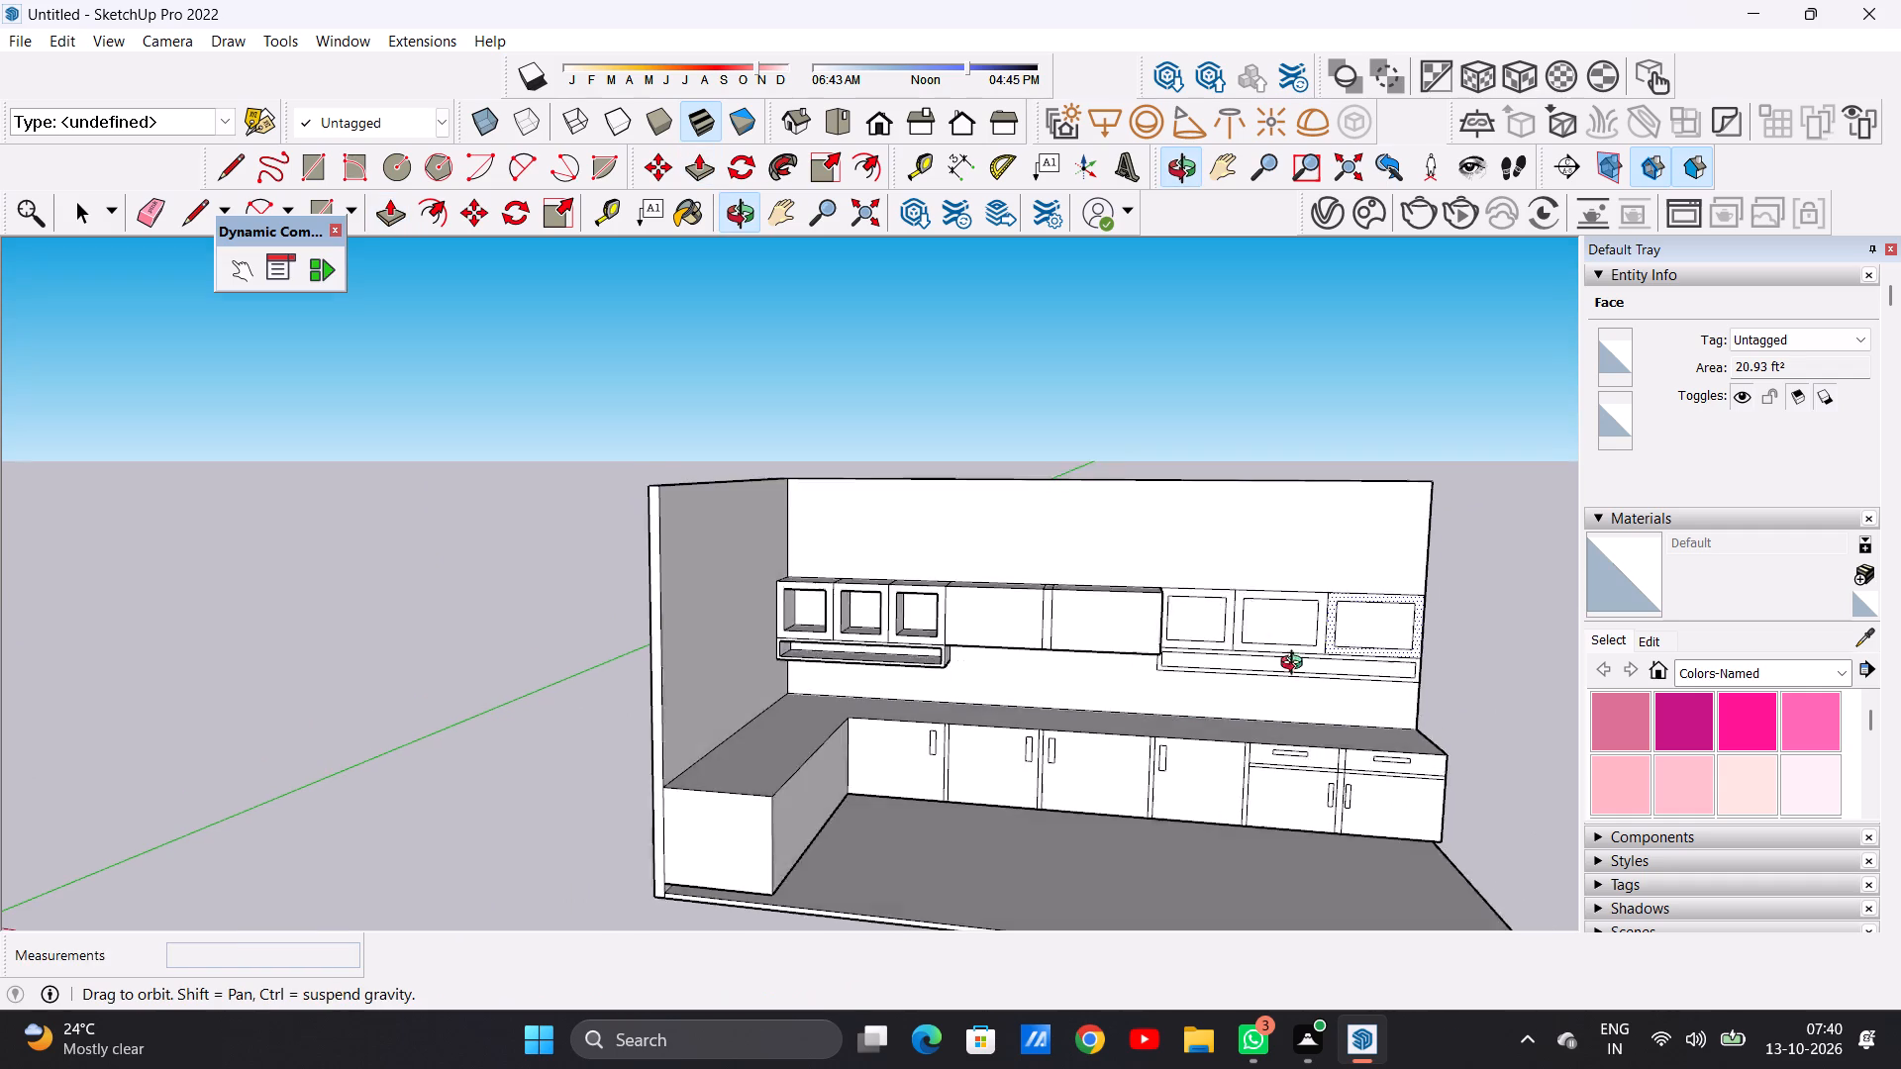
pyautogui.moveTo(1296, 665); pyautogui.dragTo(1086, 701, button='middle')
pyautogui.scroll(4, 1233, 654)
pyautogui.scroll(-1, 1233, 654)
pyautogui.scroll(6, 1233, 654)
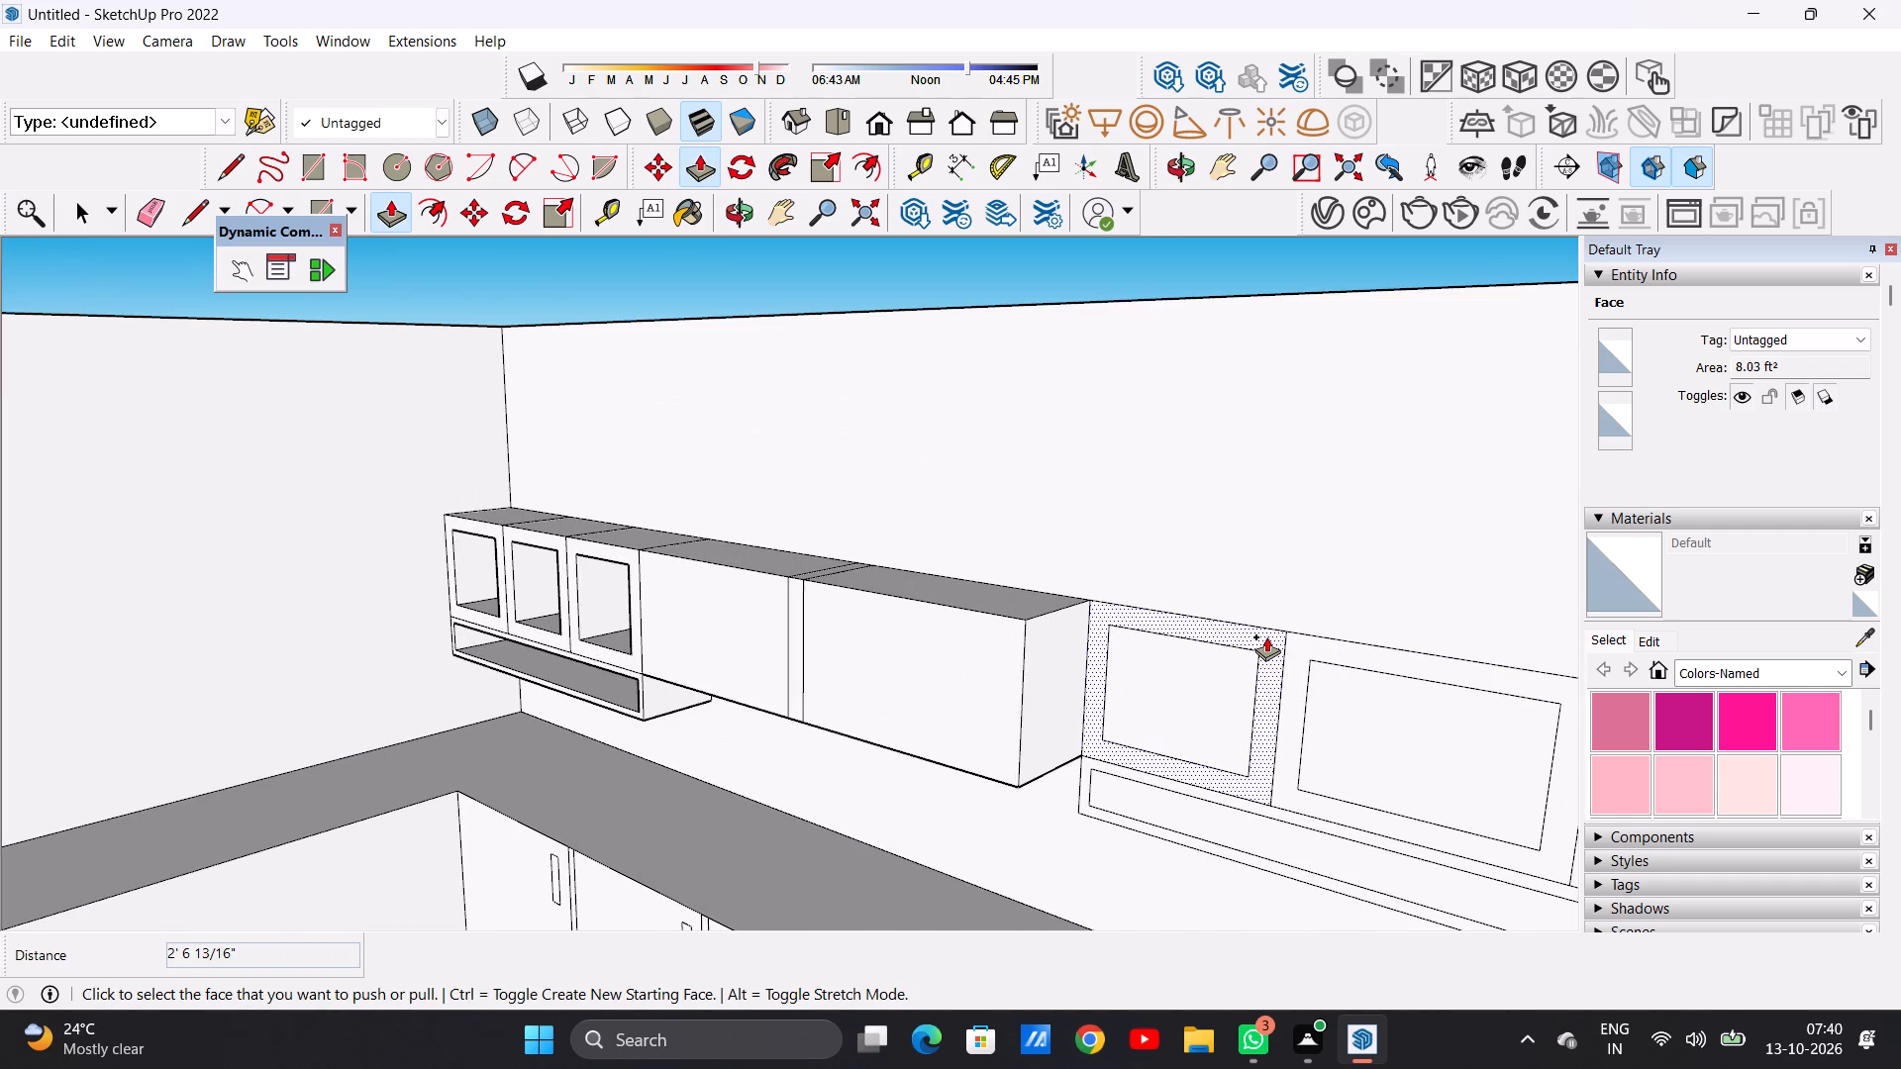
pyautogui.click(1266, 636)
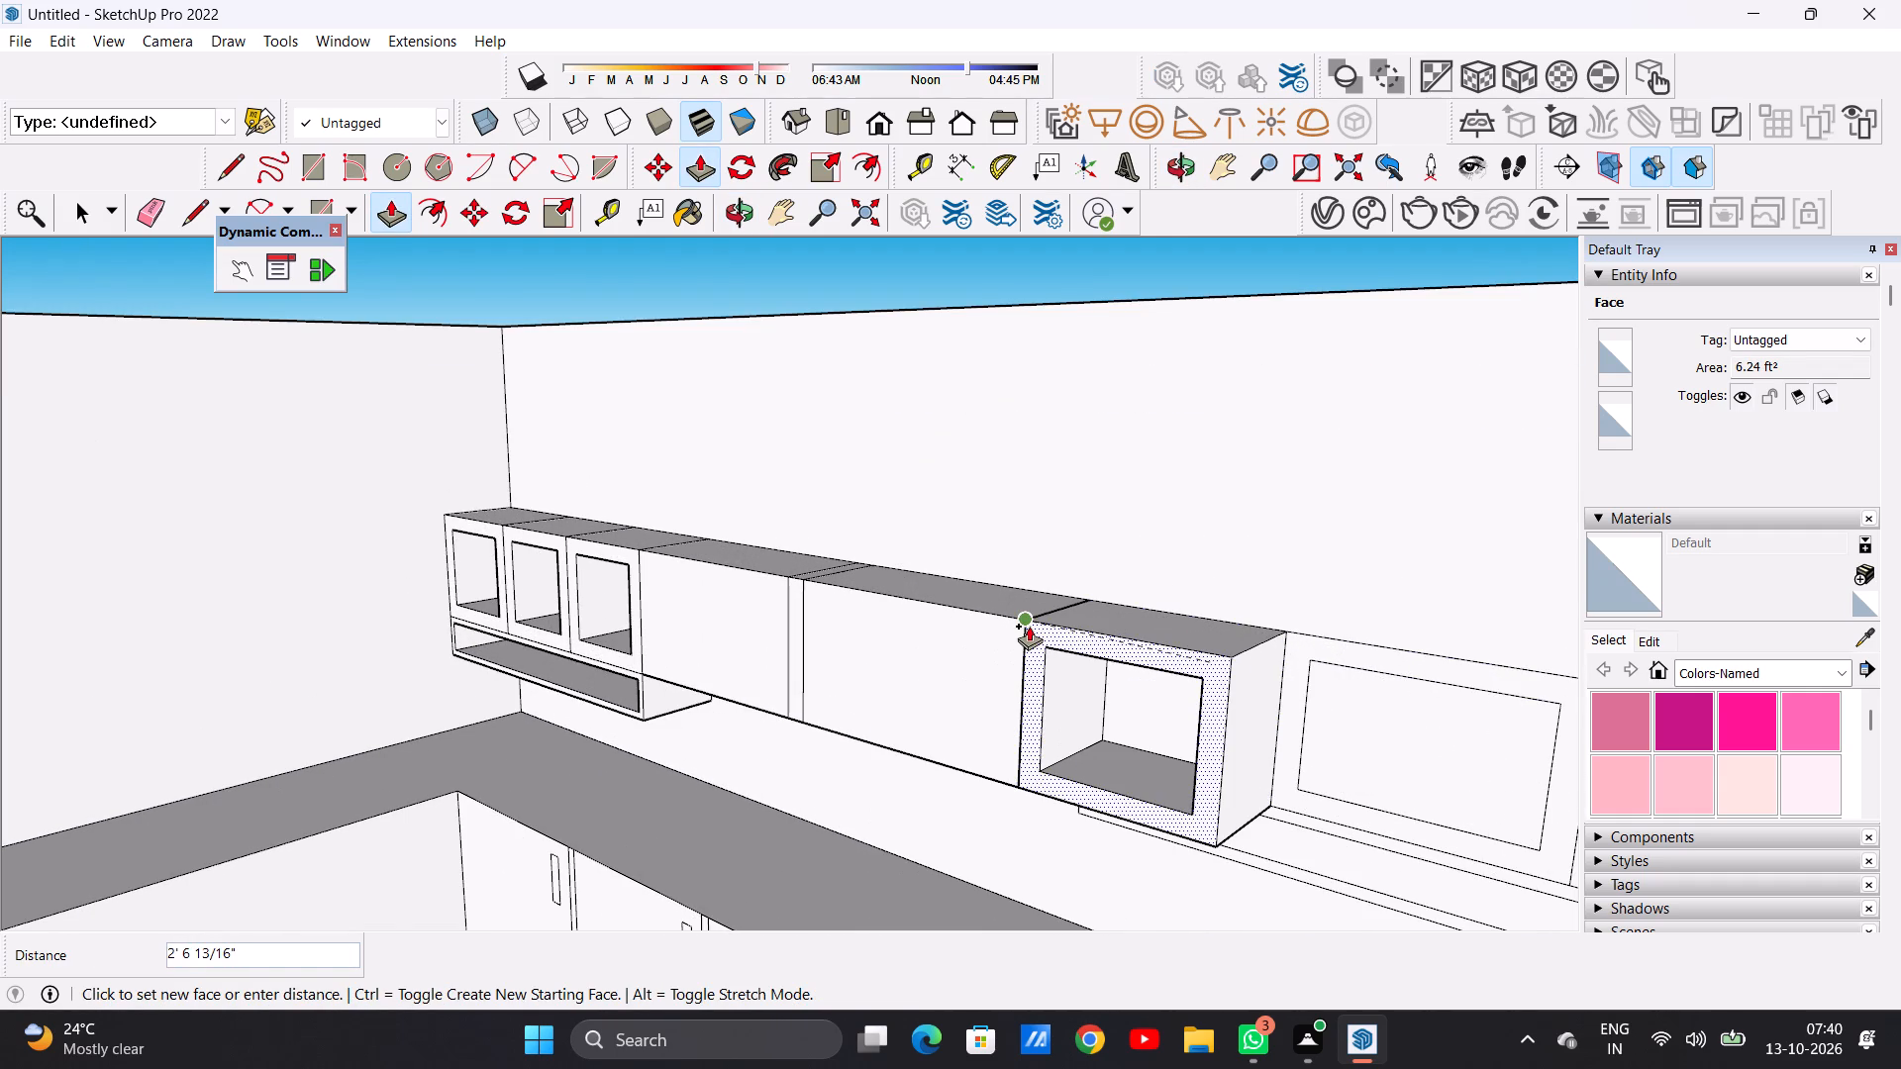
pyautogui.click(1029, 626)
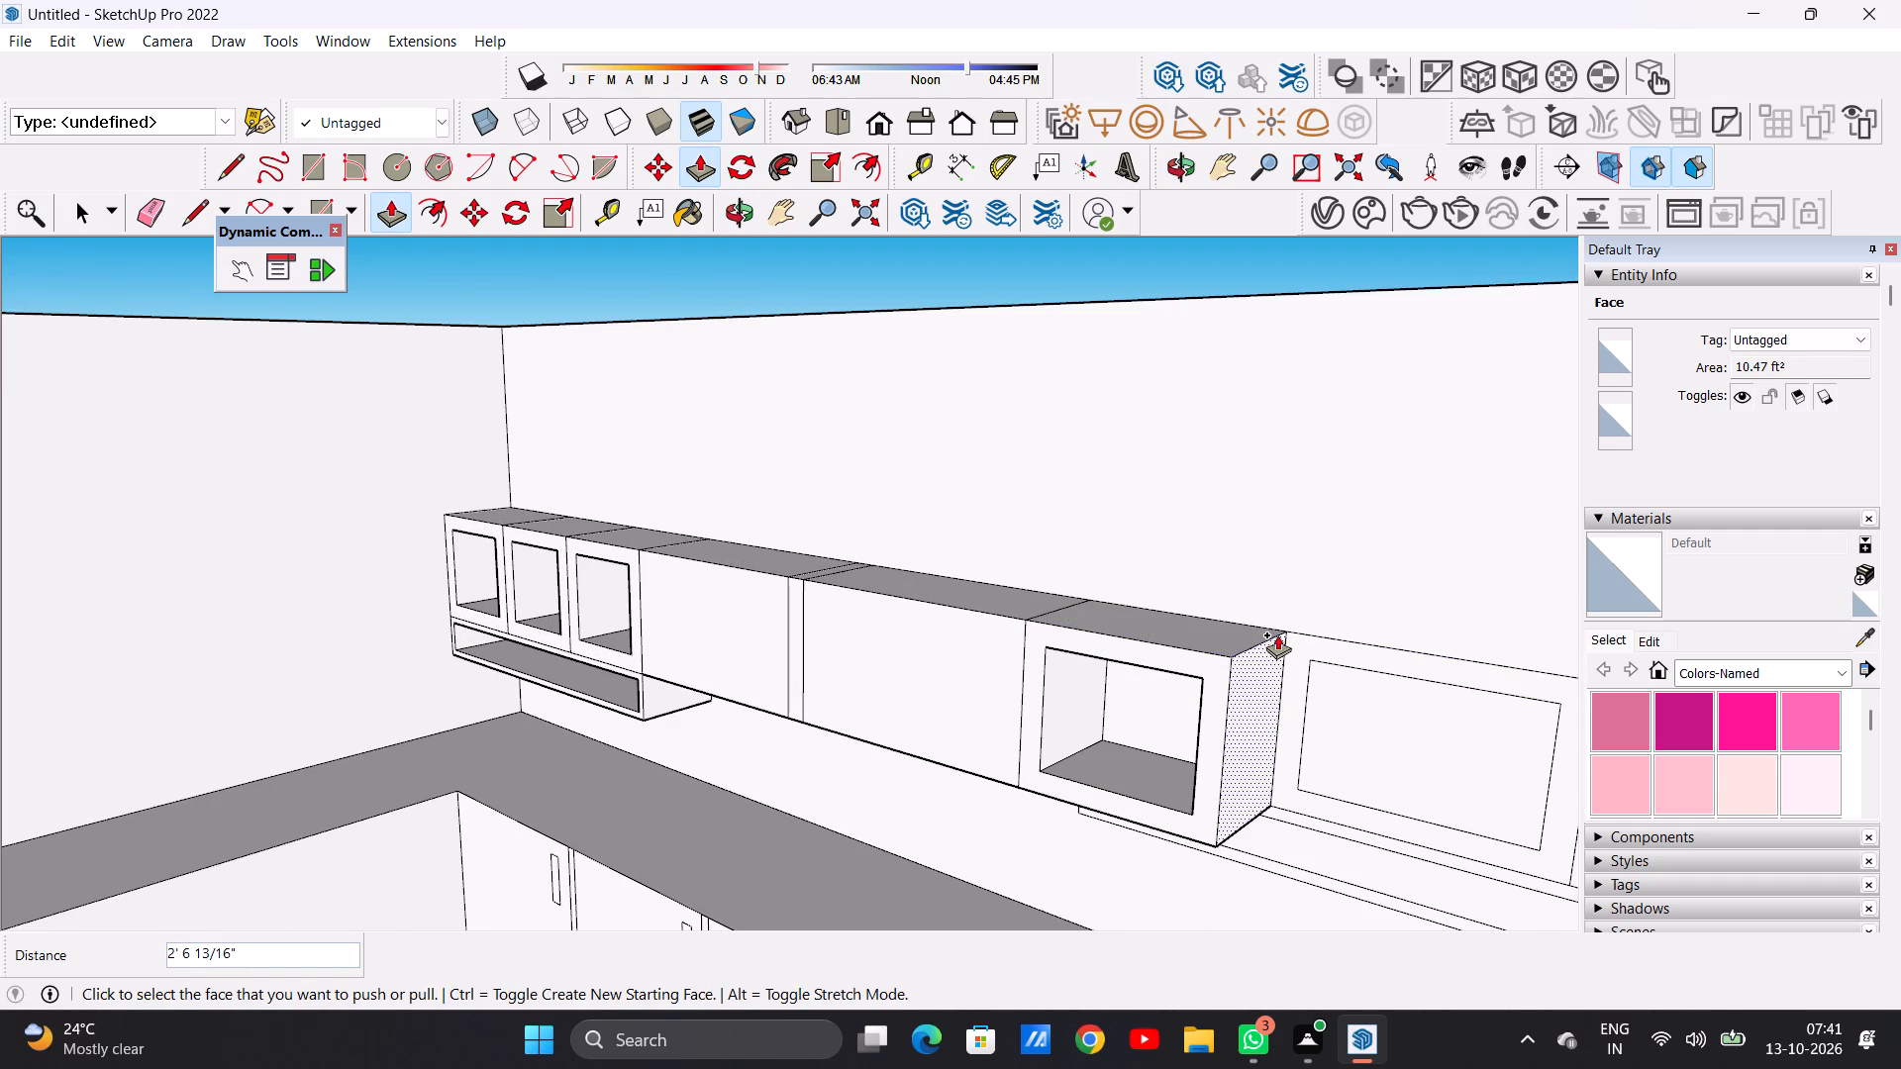
pyautogui.click(1293, 643)
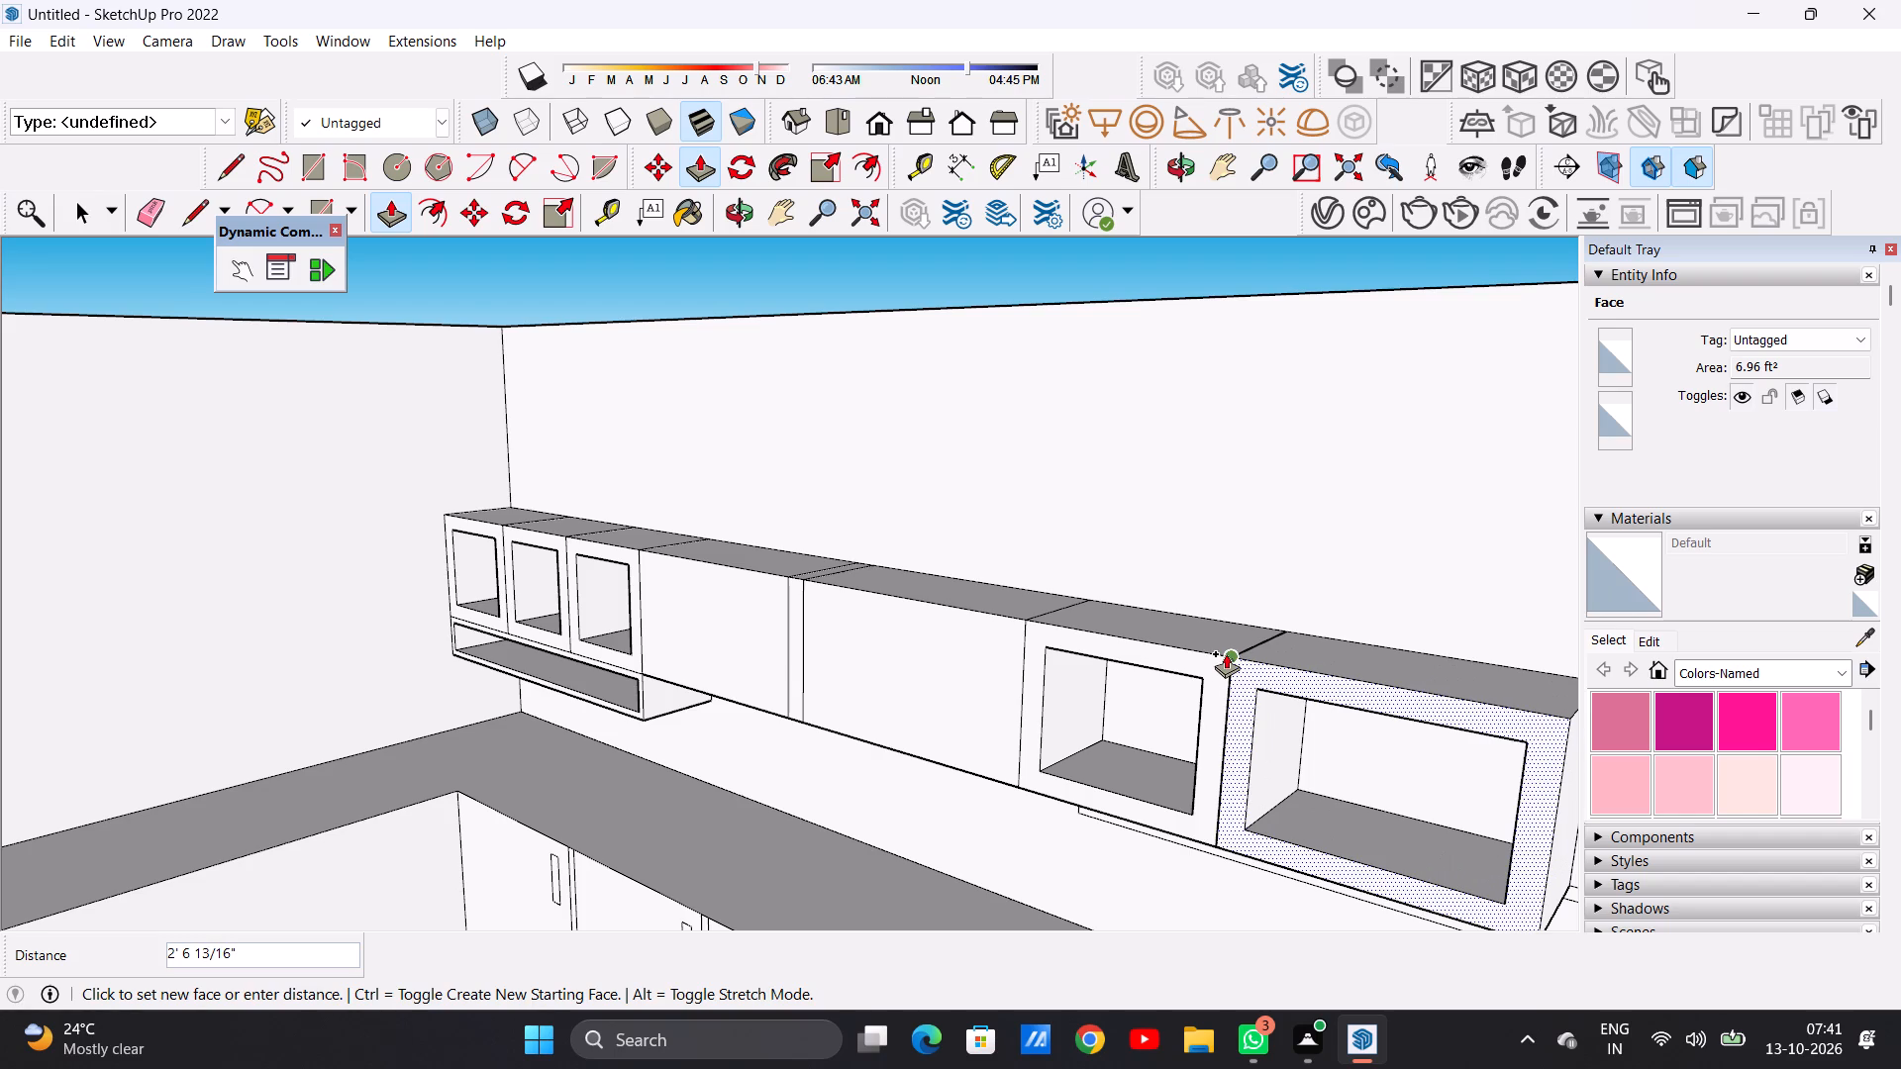
pyautogui.click(1226, 653)
pyautogui.scroll(-9, 1206, 622)
pyautogui.scroll(8, 1351, 652)
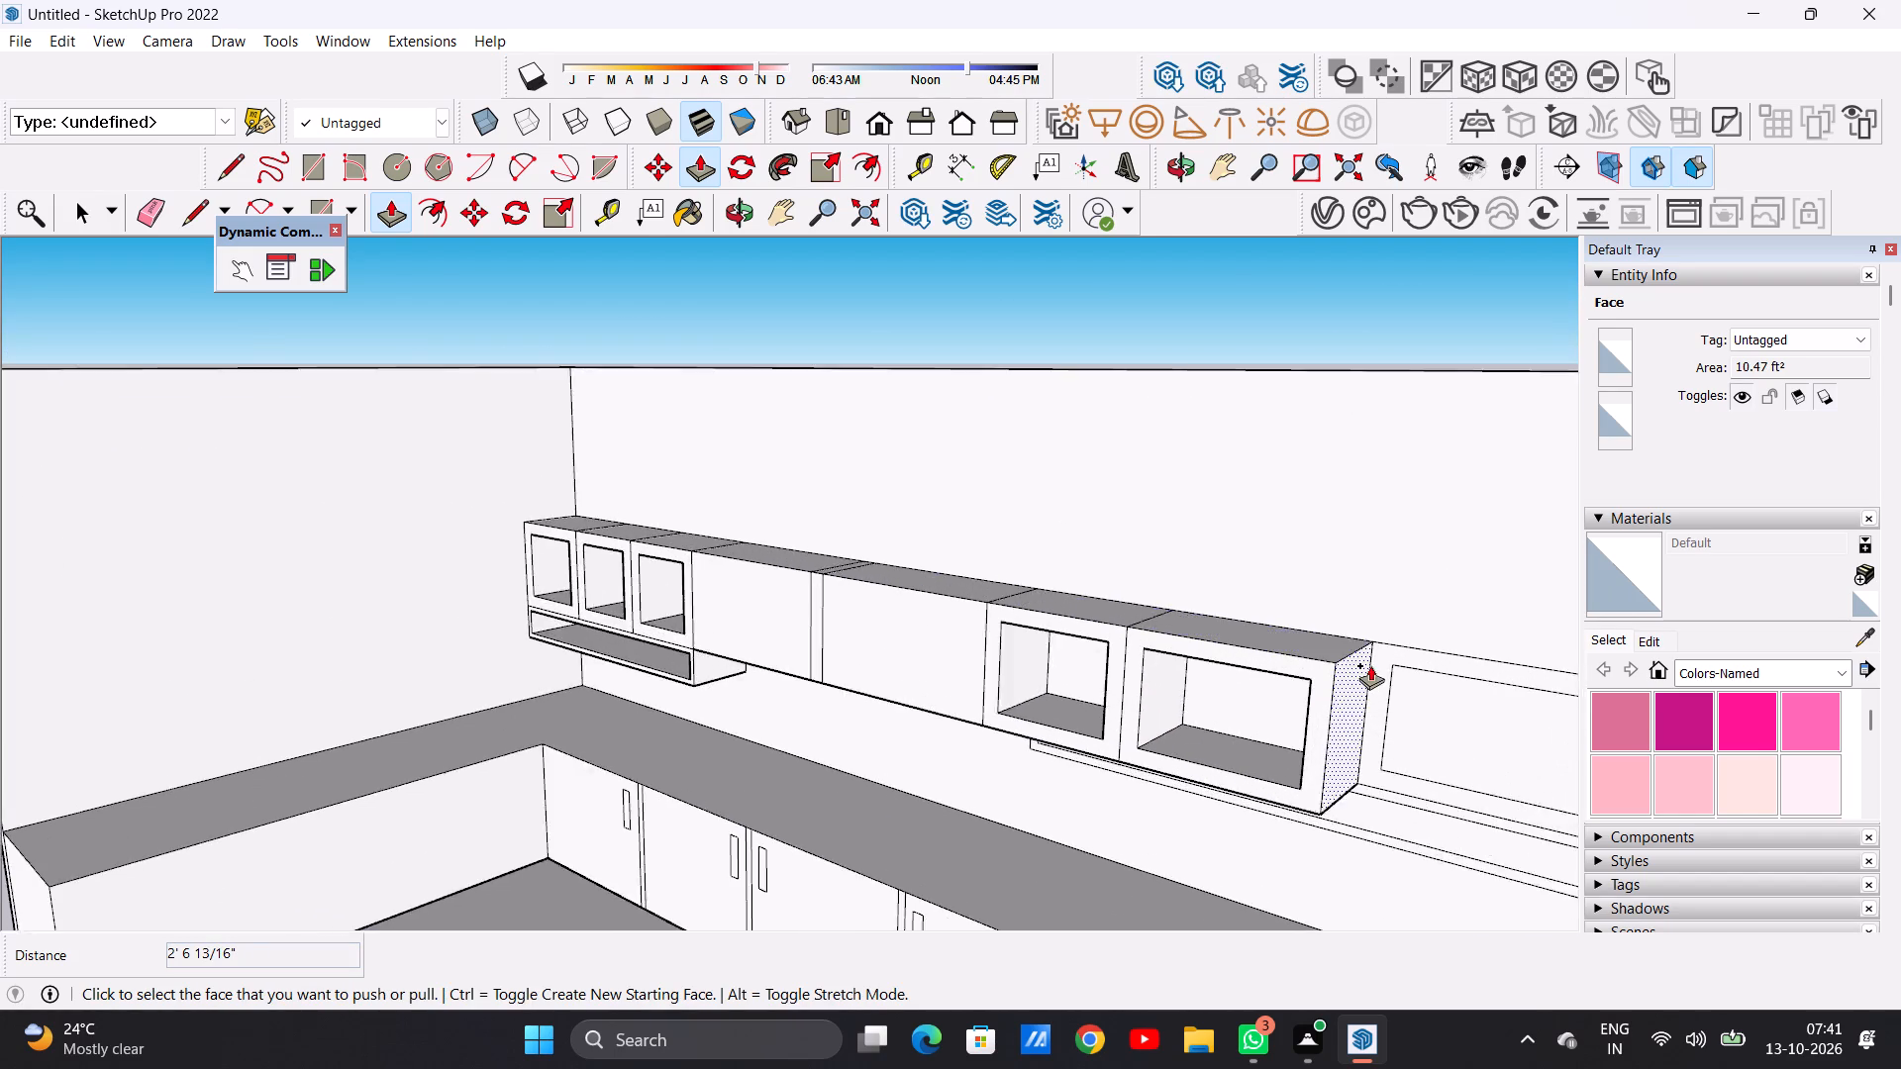
pyautogui.scroll(10, 1370, 665)
pyautogui.click(1385, 650)
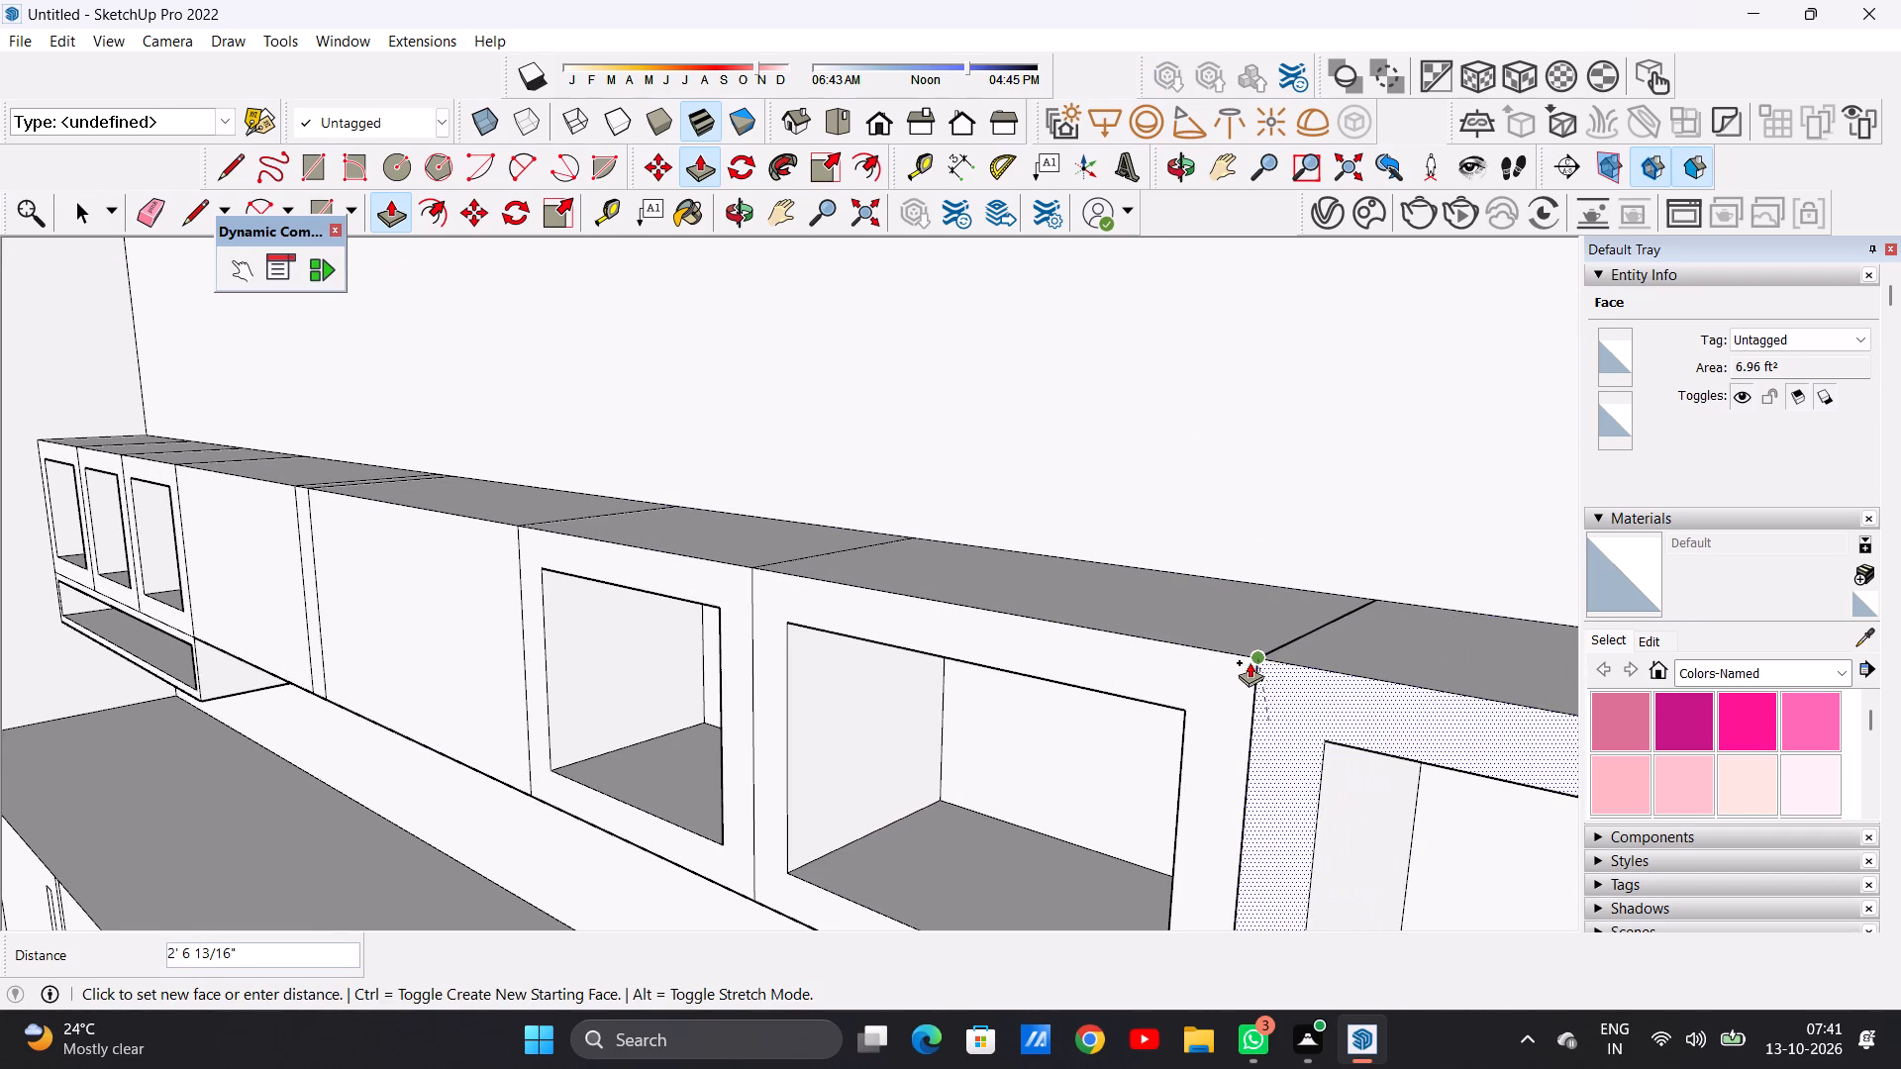
pyautogui.click(1255, 660)
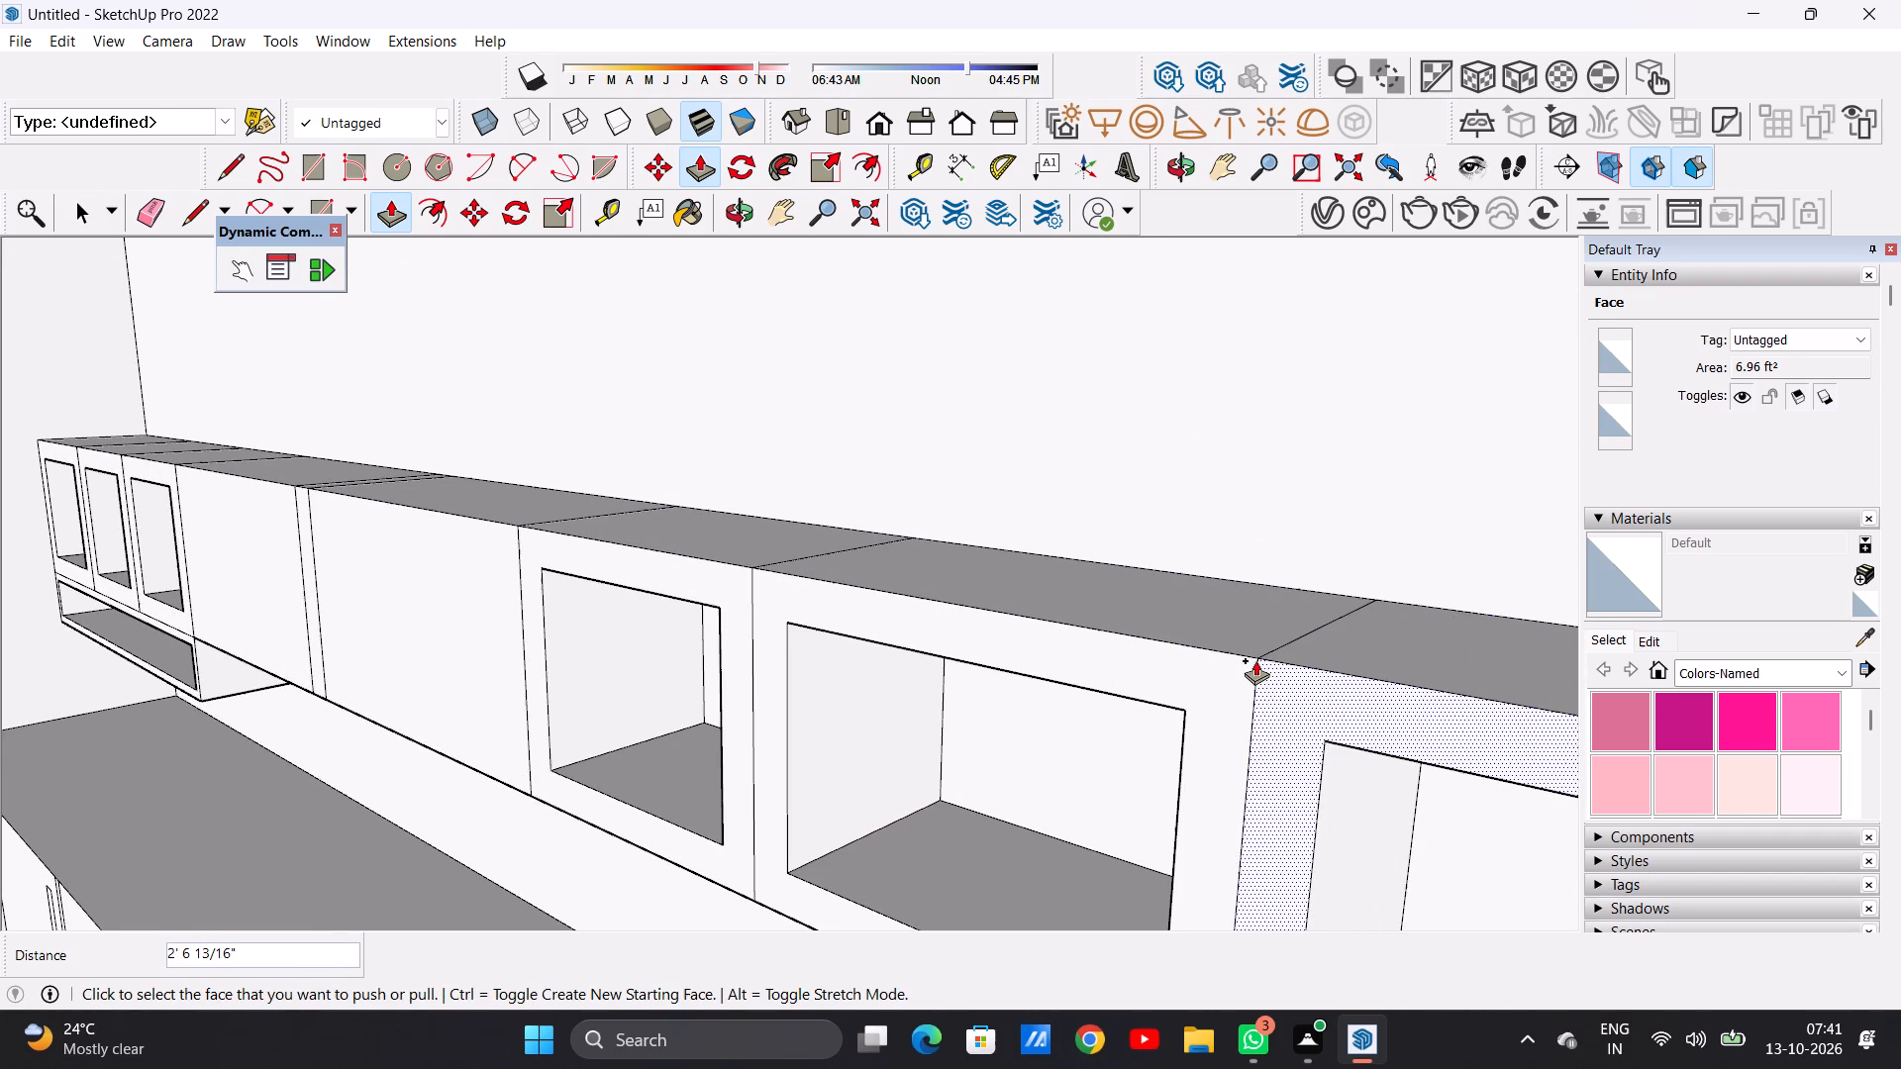
pyautogui.press('space')
# Examine the full run of wall cabinets and the framed strip outline beneath the three open-end cabinets.
pyautogui.scroll(-10, 1155, 632)
pyautogui.scroll(1, 1189, 596)
pyautogui.scroll(-11, 1189, 596)
pyautogui.moveTo(1119, 633); pyautogui.dragTo(1164, 617, button='middle')
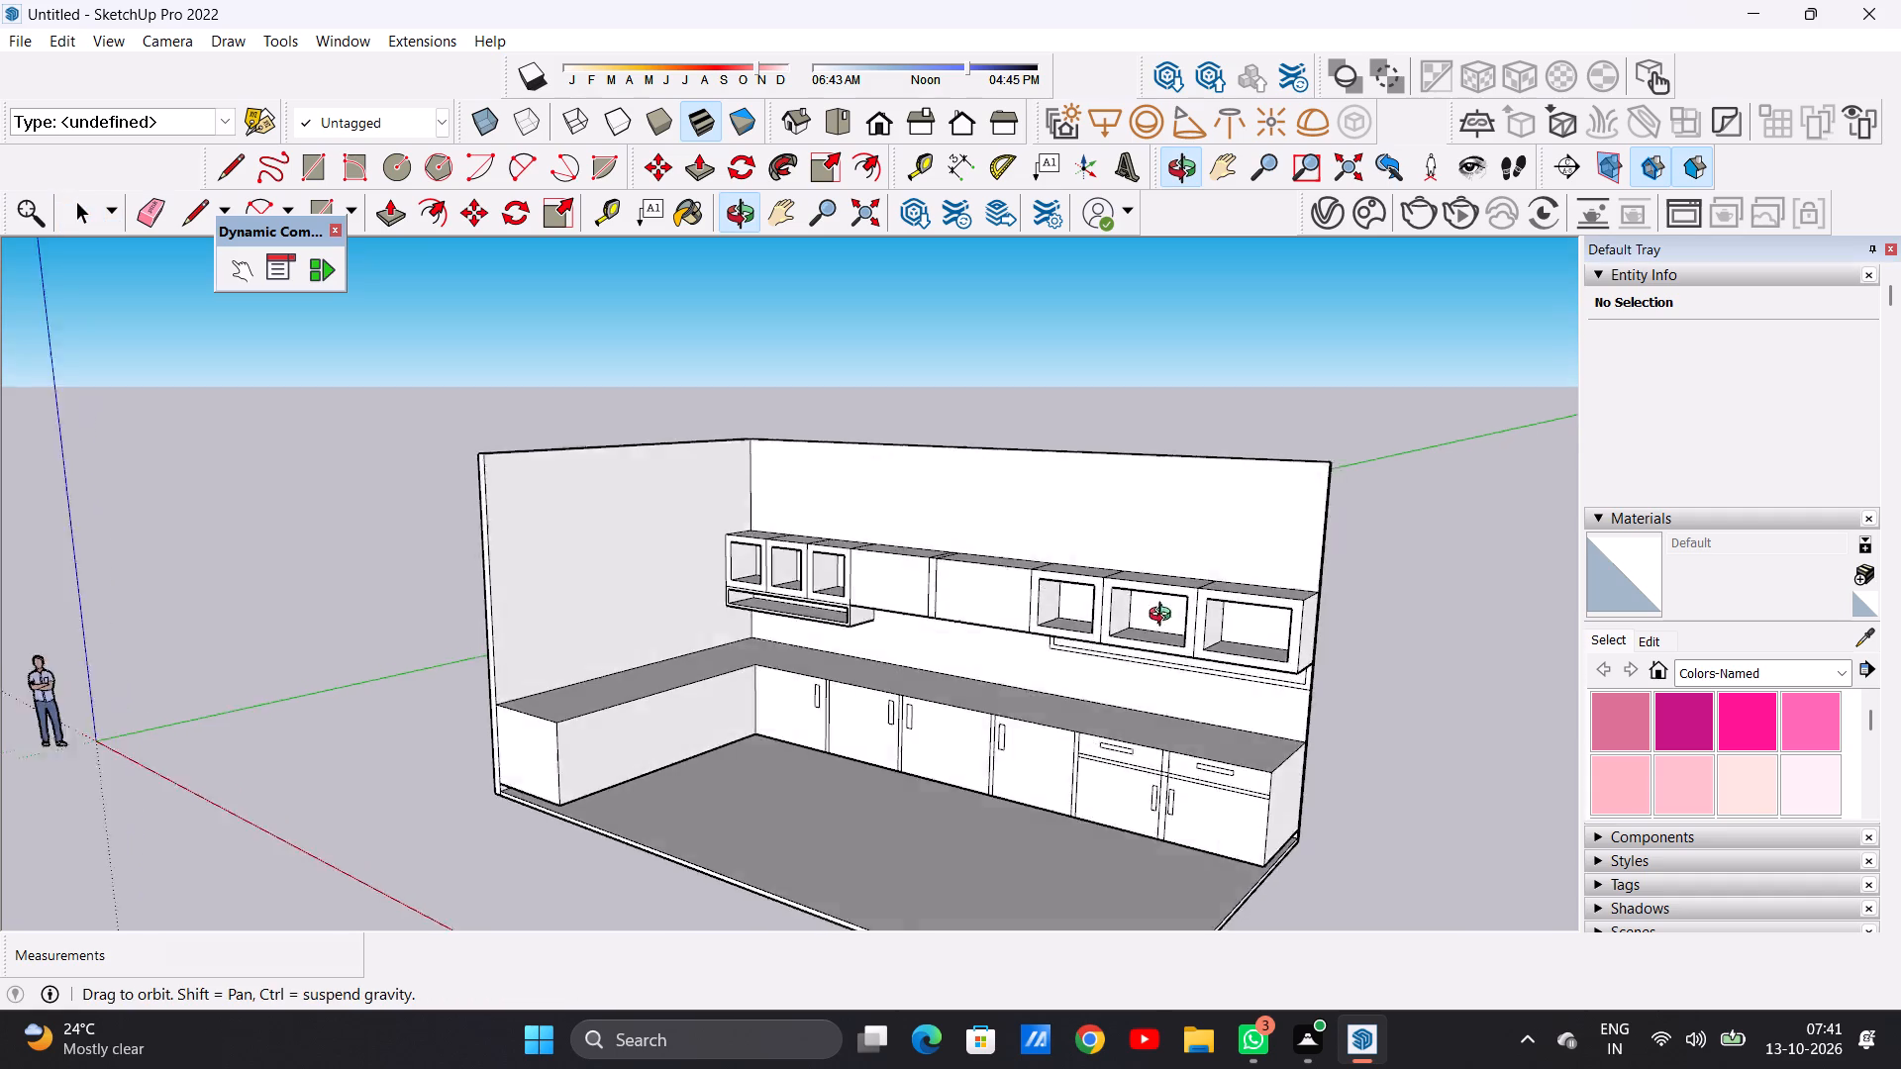
pyautogui.moveTo(1164, 617); pyautogui.dragTo(1278, 539, button='middle')
pyautogui.moveTo(1337, 675); pyautogui.dragTo(1257, 702, button='middle')
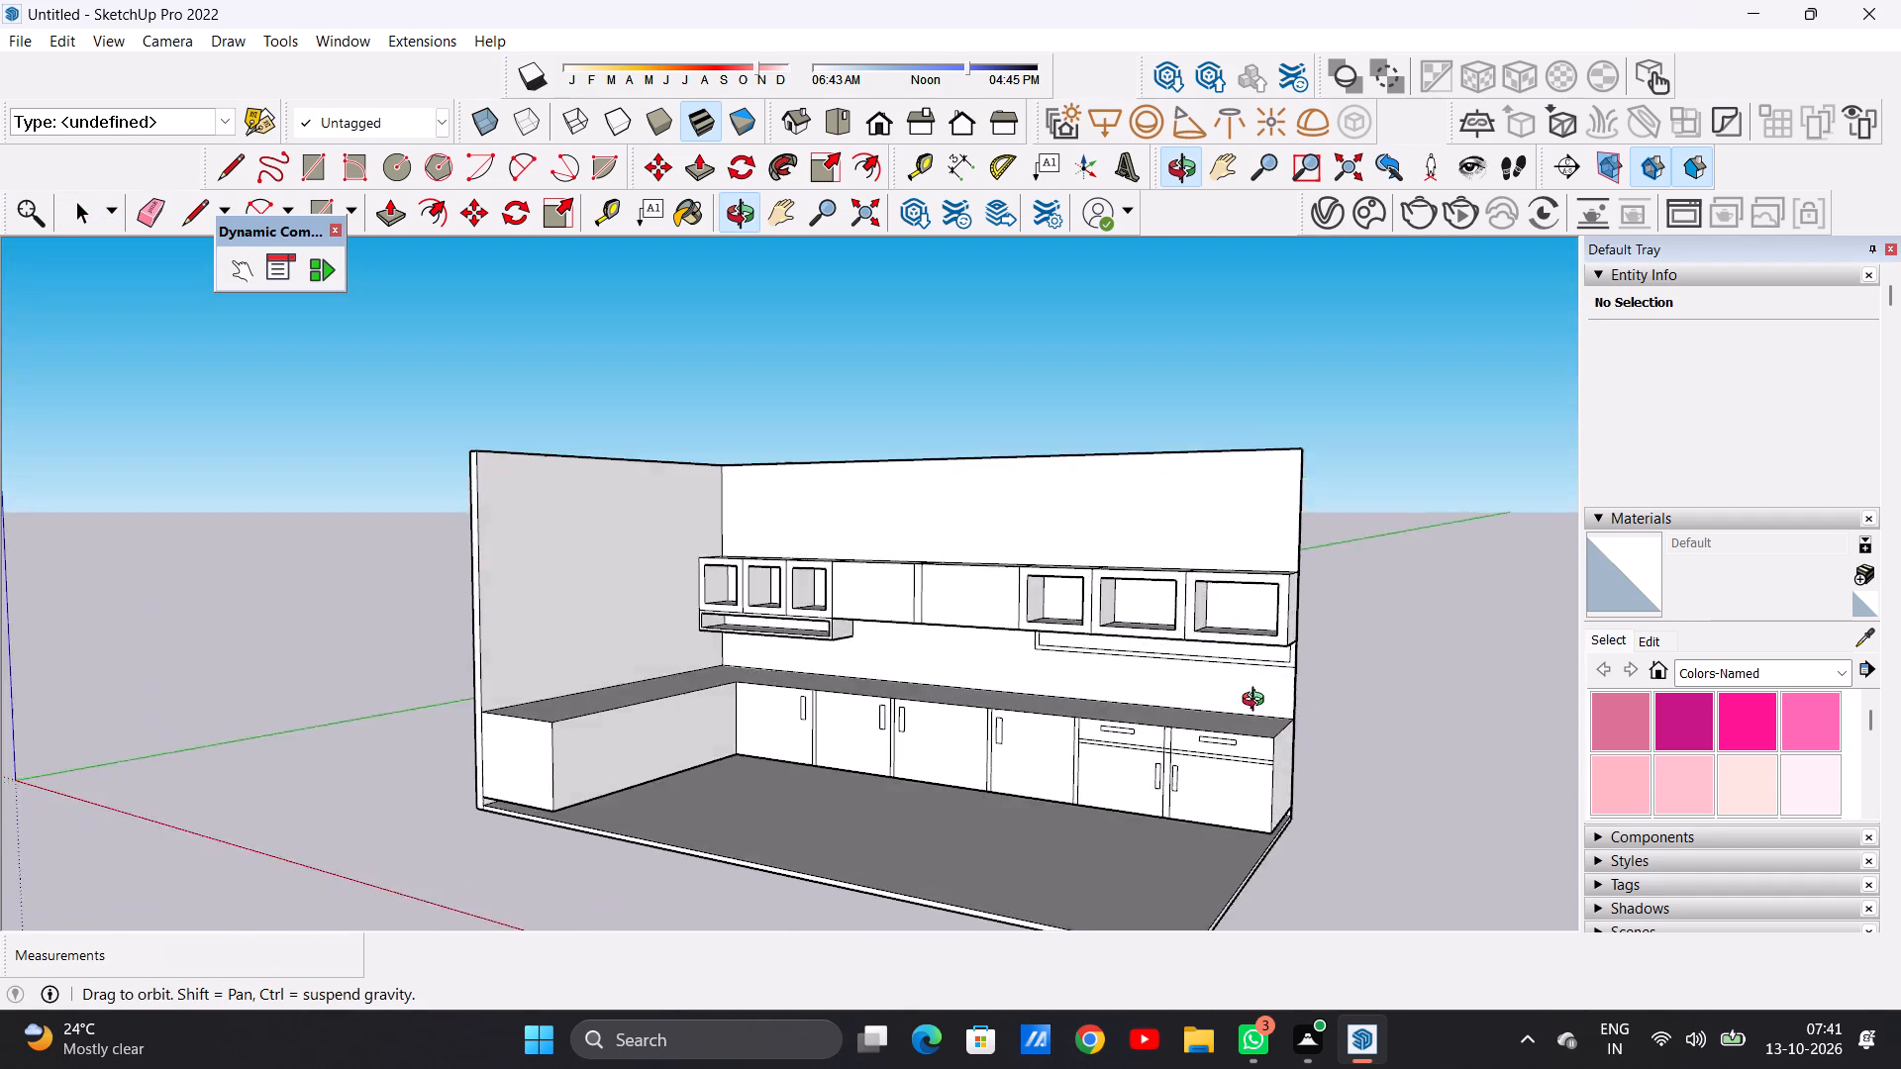
pyautogui.moveTo(1257, 702); pyautogui.dragTo(1252, 684, button='middle')
pyautogui.scroll(2, 1301, 626)
pyautogui.scroll(-1, 1299, 626)
pyautogui.scroll(15, 1299, 626)
pyautogui.scroll(-1, 1292, 645)
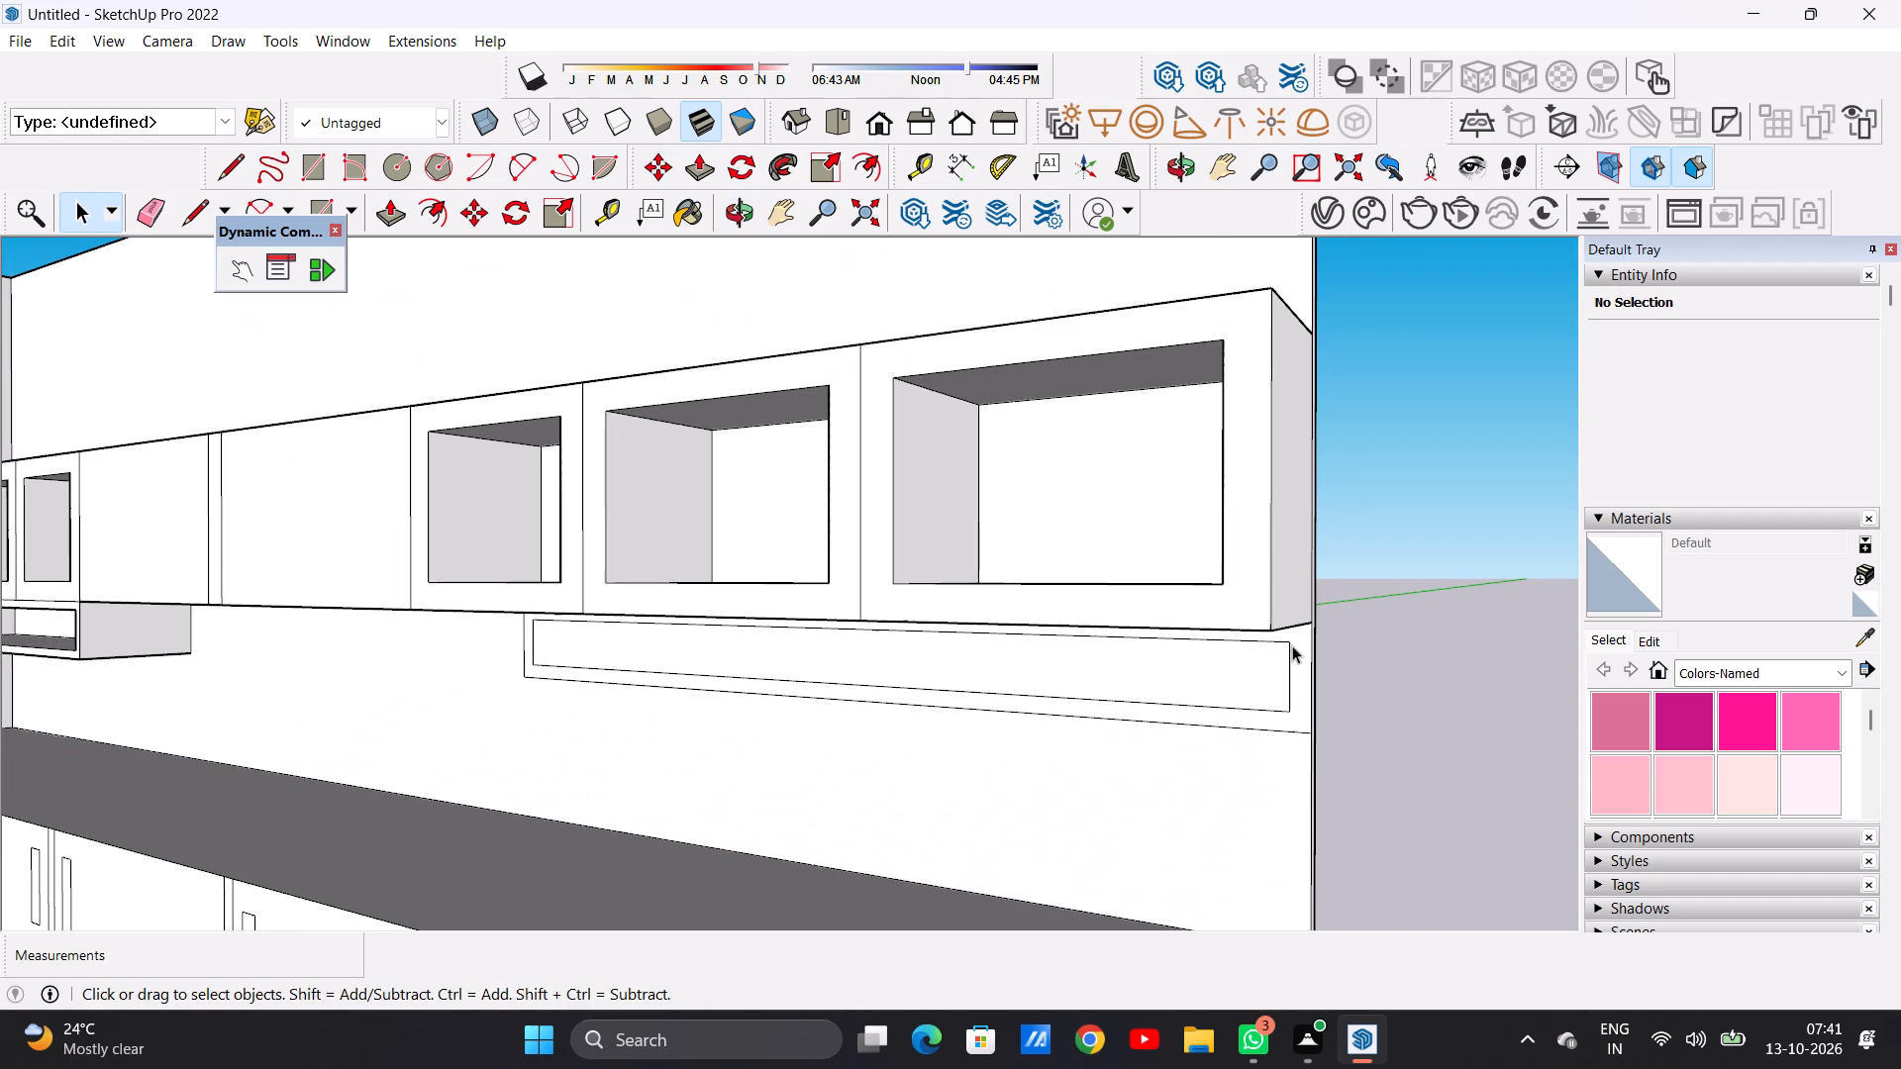
# Push/Pull the strip frame beneath the three open-end cabinets out by 2' 6 13/16", flush with the cabinet fronts.
pyautogui.press('p')
pyautogui.scroll(3, 1292, 645)
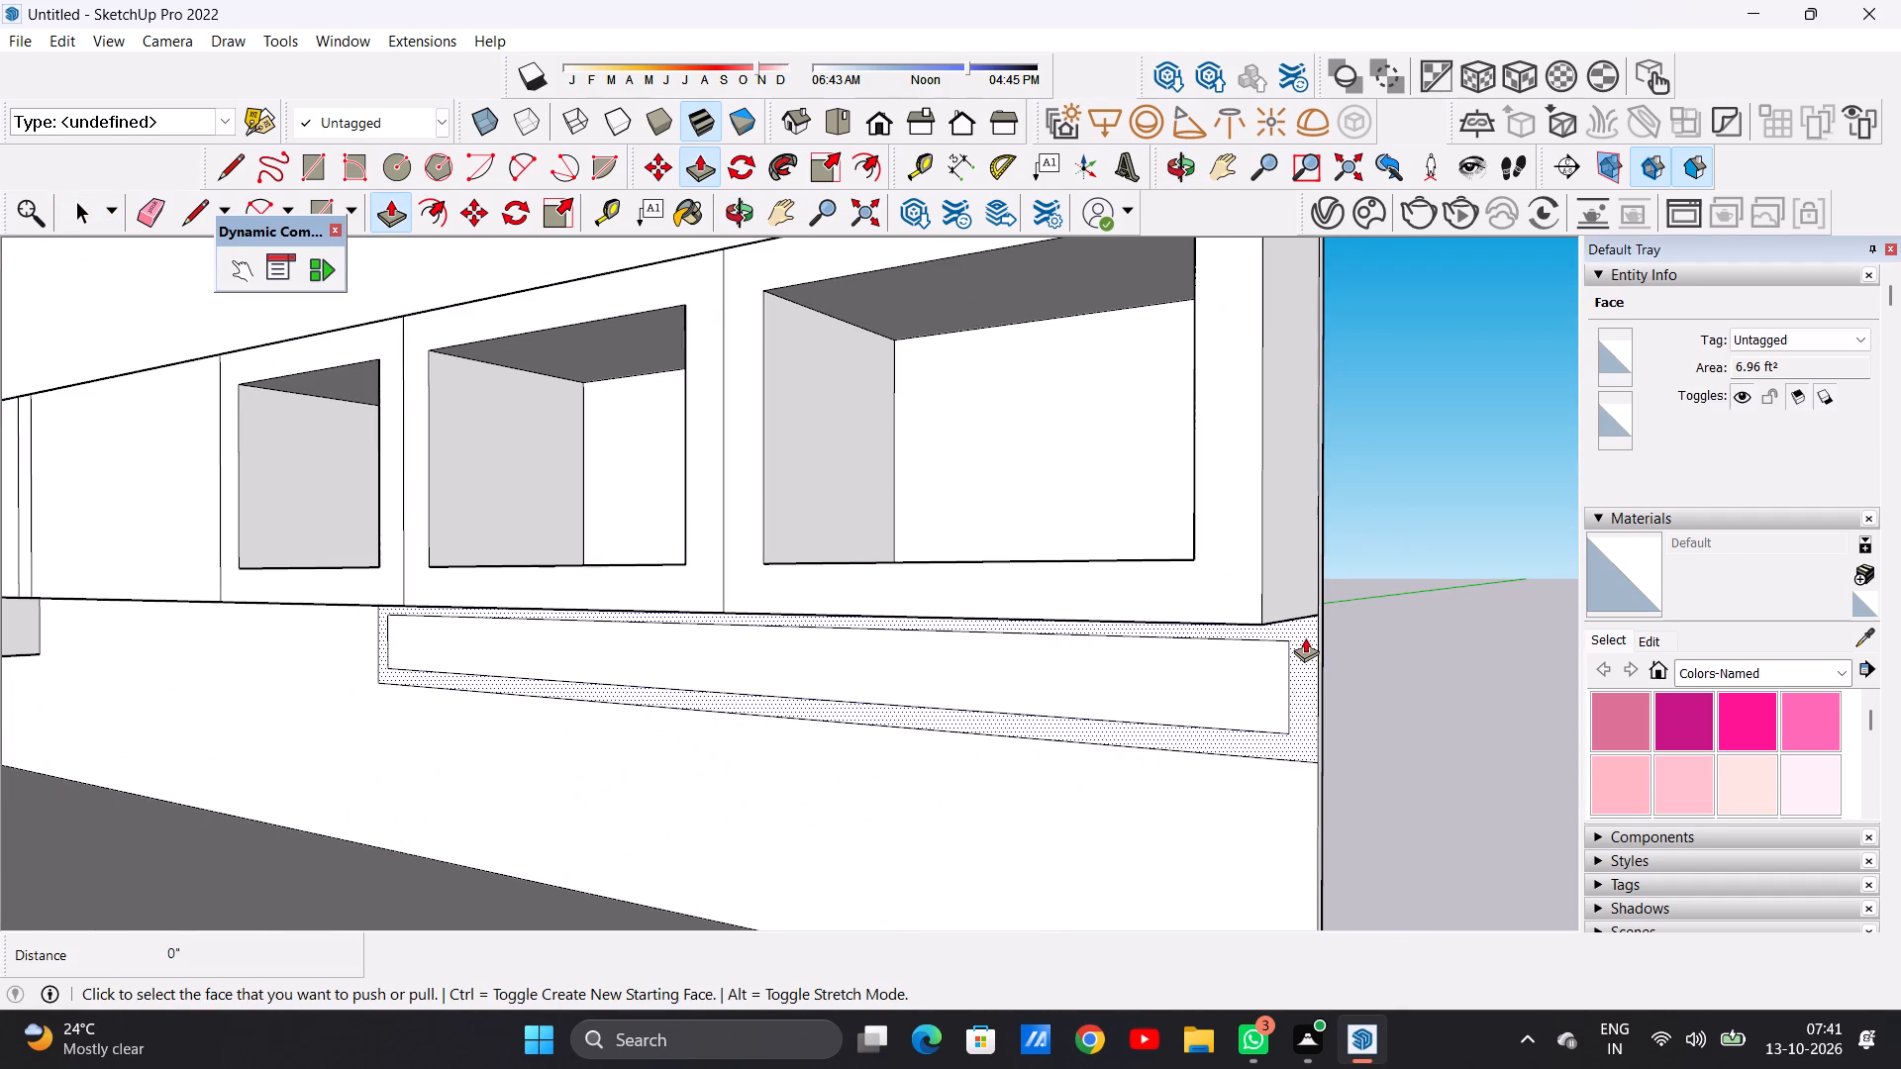
pyautogui.click(1305, 637)
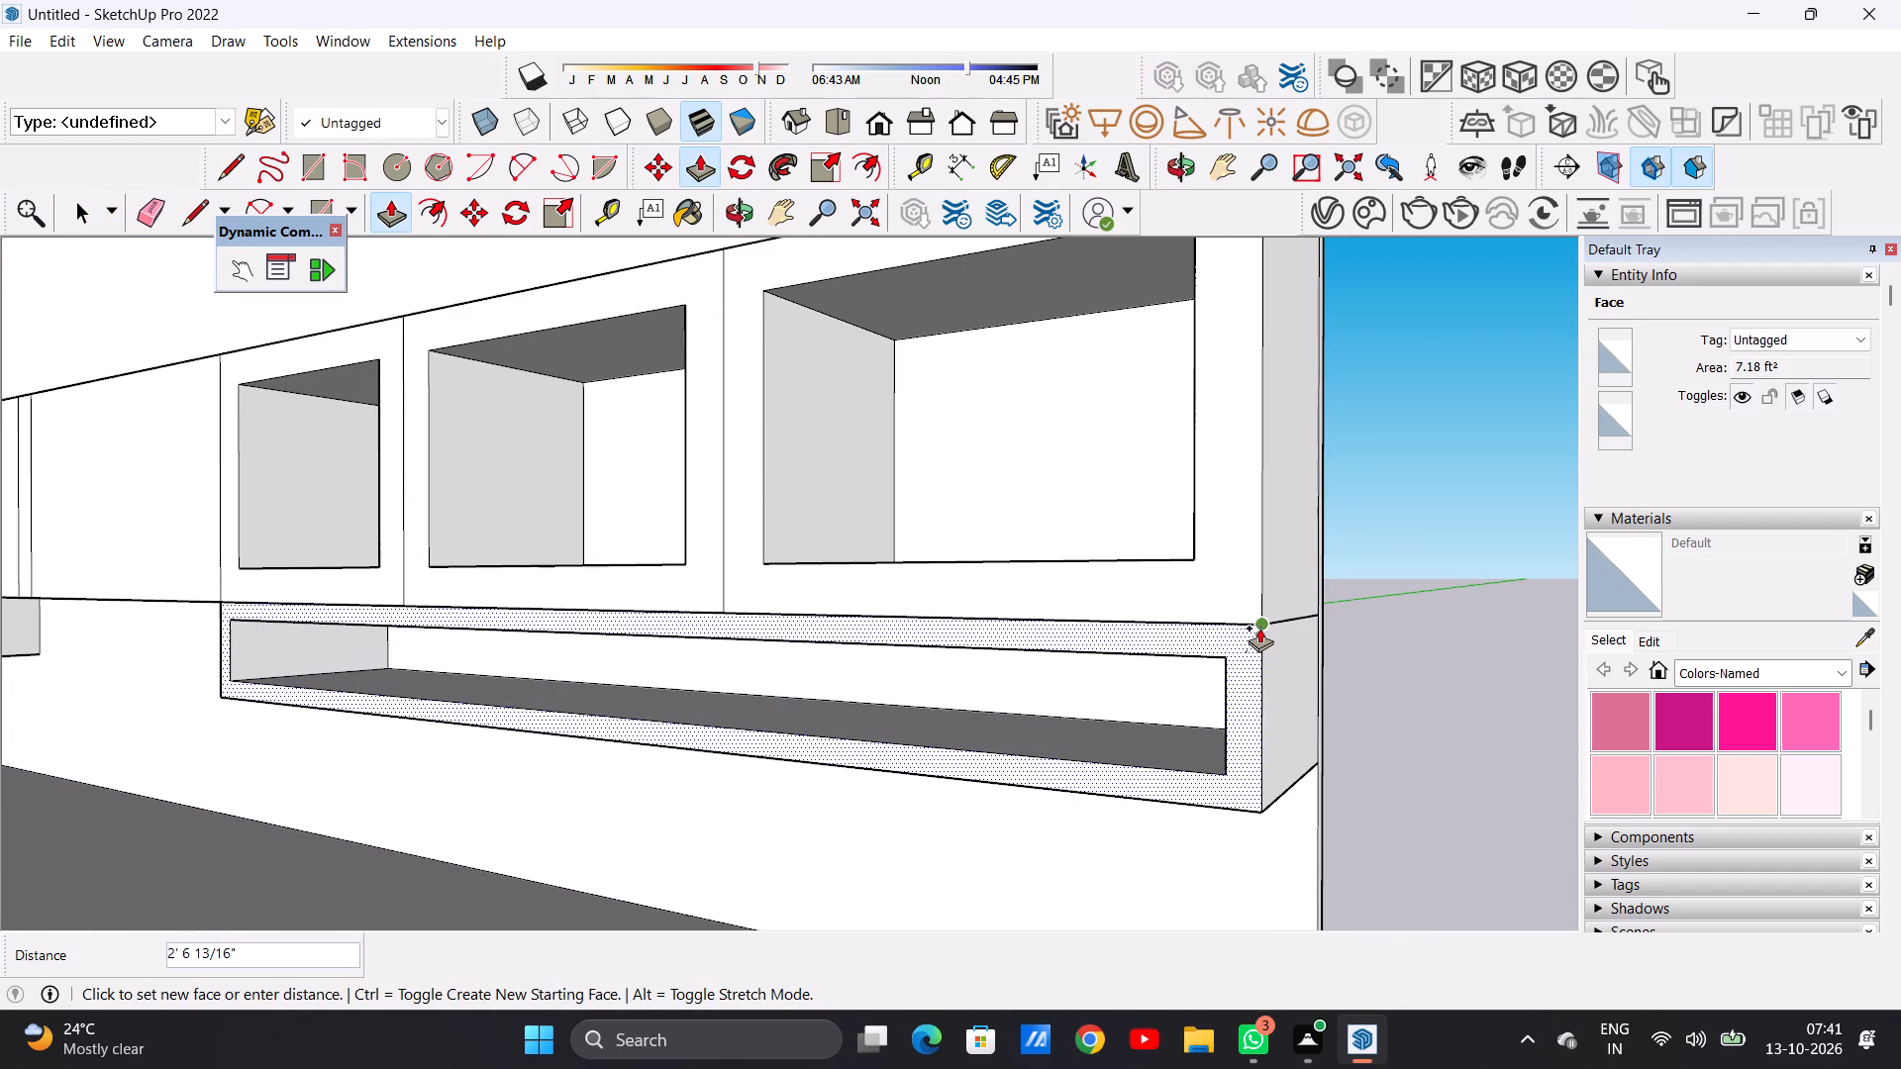
pyautogui.click(1257, 625)
pyautogui.press('space')
pyautogui.scroll(-9, 1050, 644)
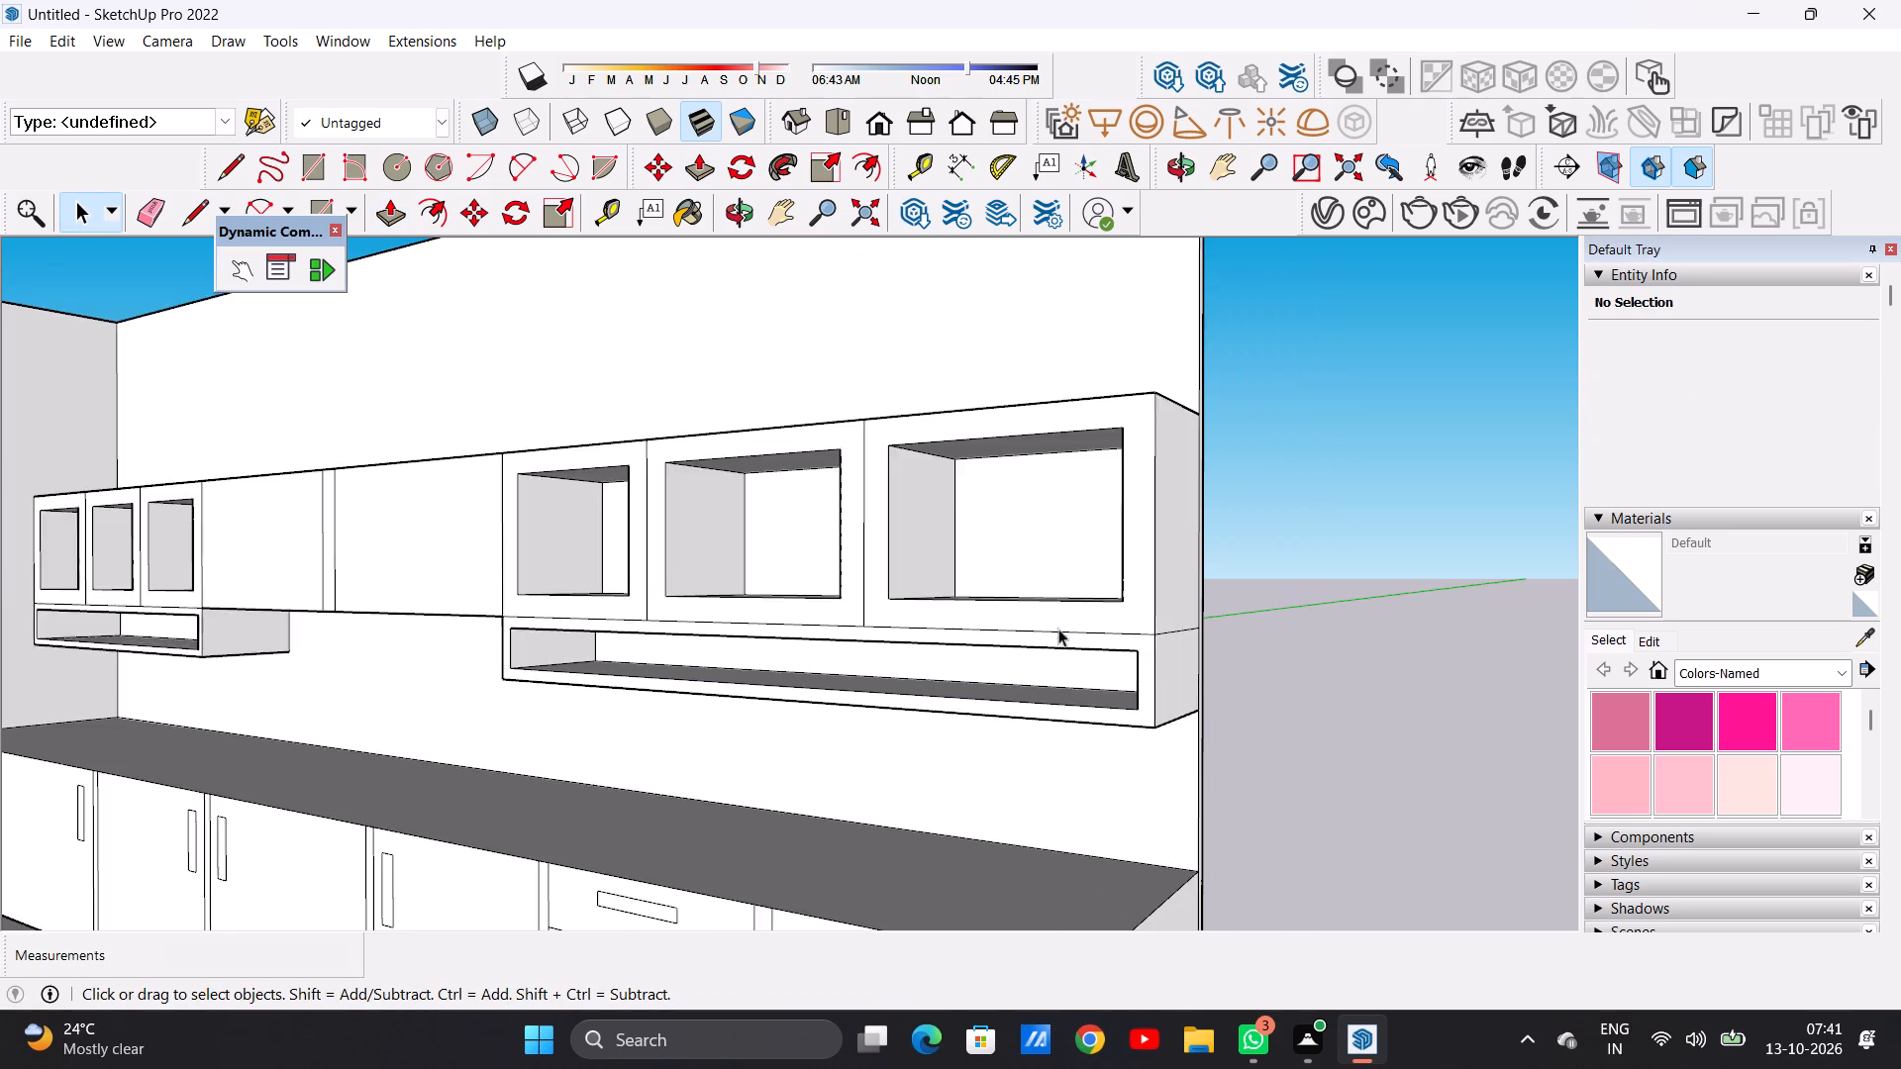
pyautogui.scroll(-10, 1058, 629)
pyautogui.moveTo(979, 636); pyautogui.dragTo(1190, 697, button='middle')
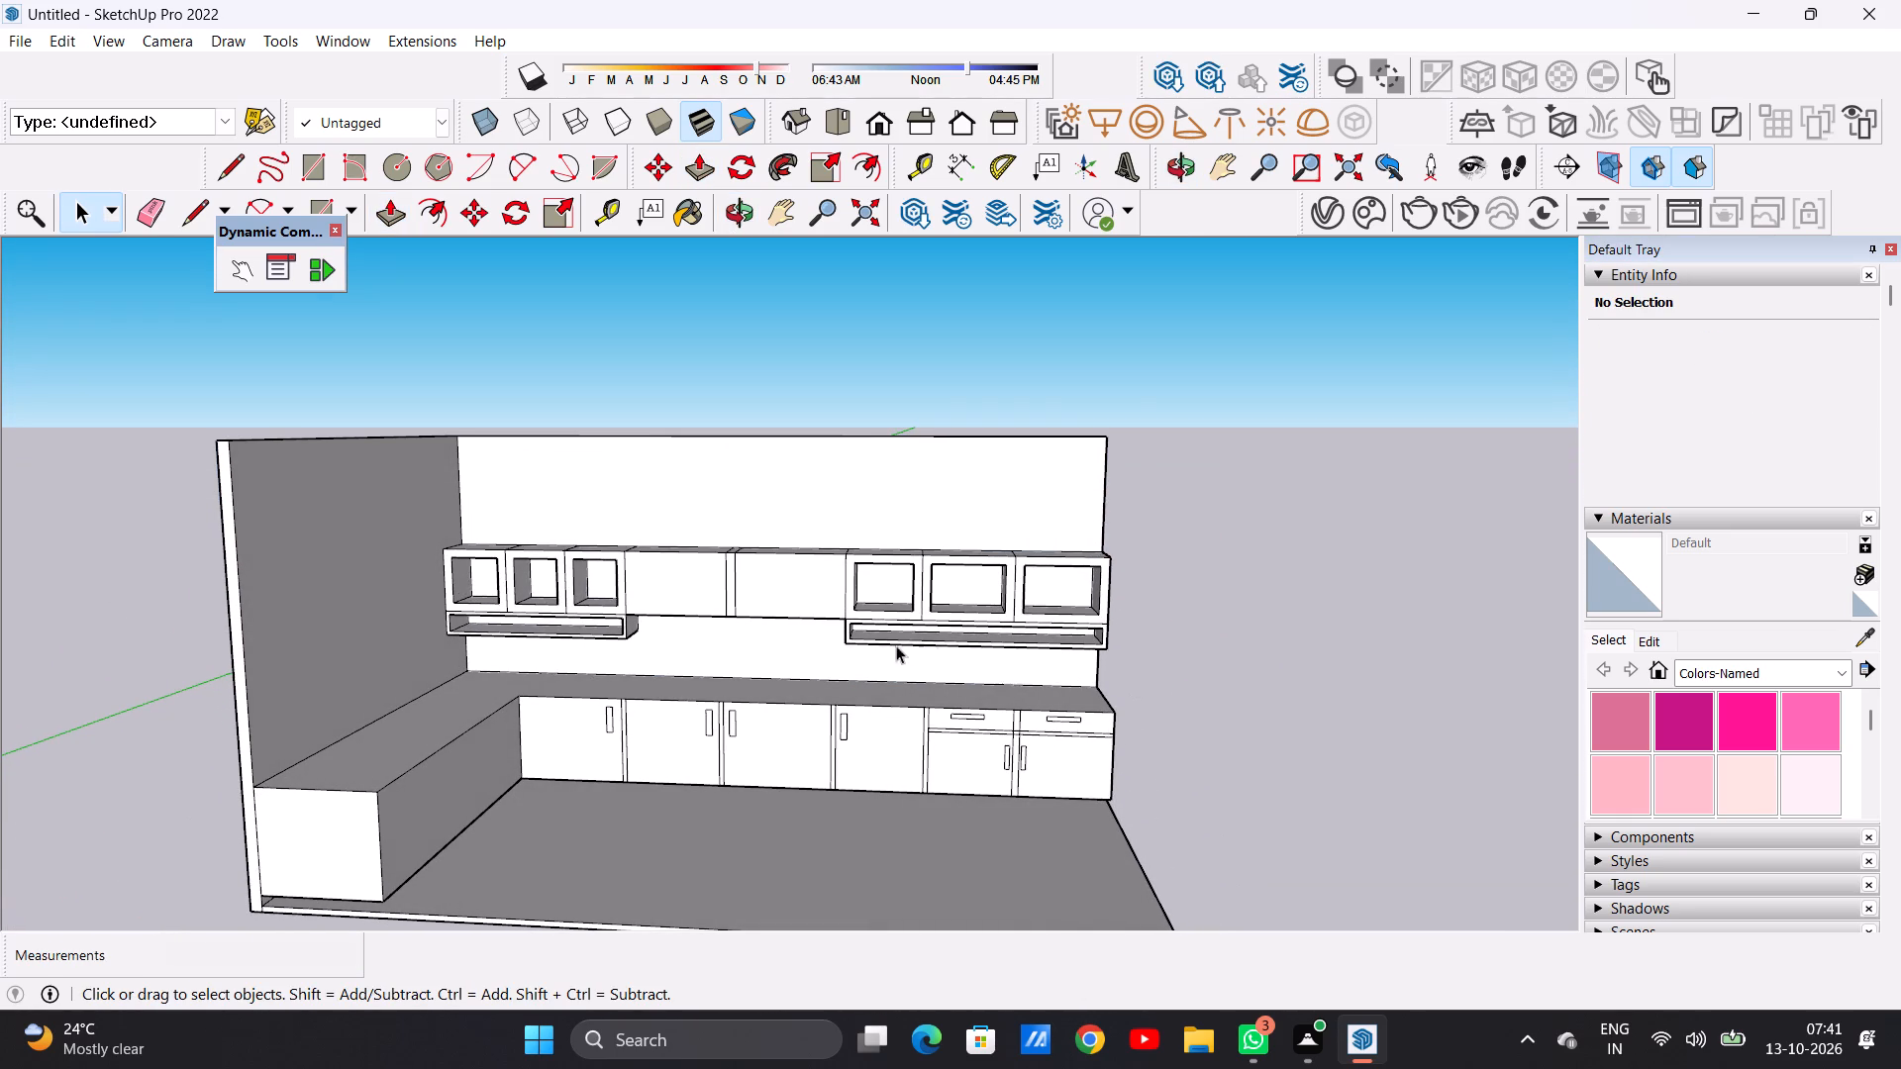
# Draw a vertical handle rectangle about 1' 1 1/4" by 2 7/16" on the blank wall-cabinet front on the corner side of the narrow divider.
pyautogui.scroll(7, 646, 632)
pyautogui.moveTo(658, 615); pyautogui.dragTo(686, 584, button='middle')
pyautogui.scroll(2, 777, 534)
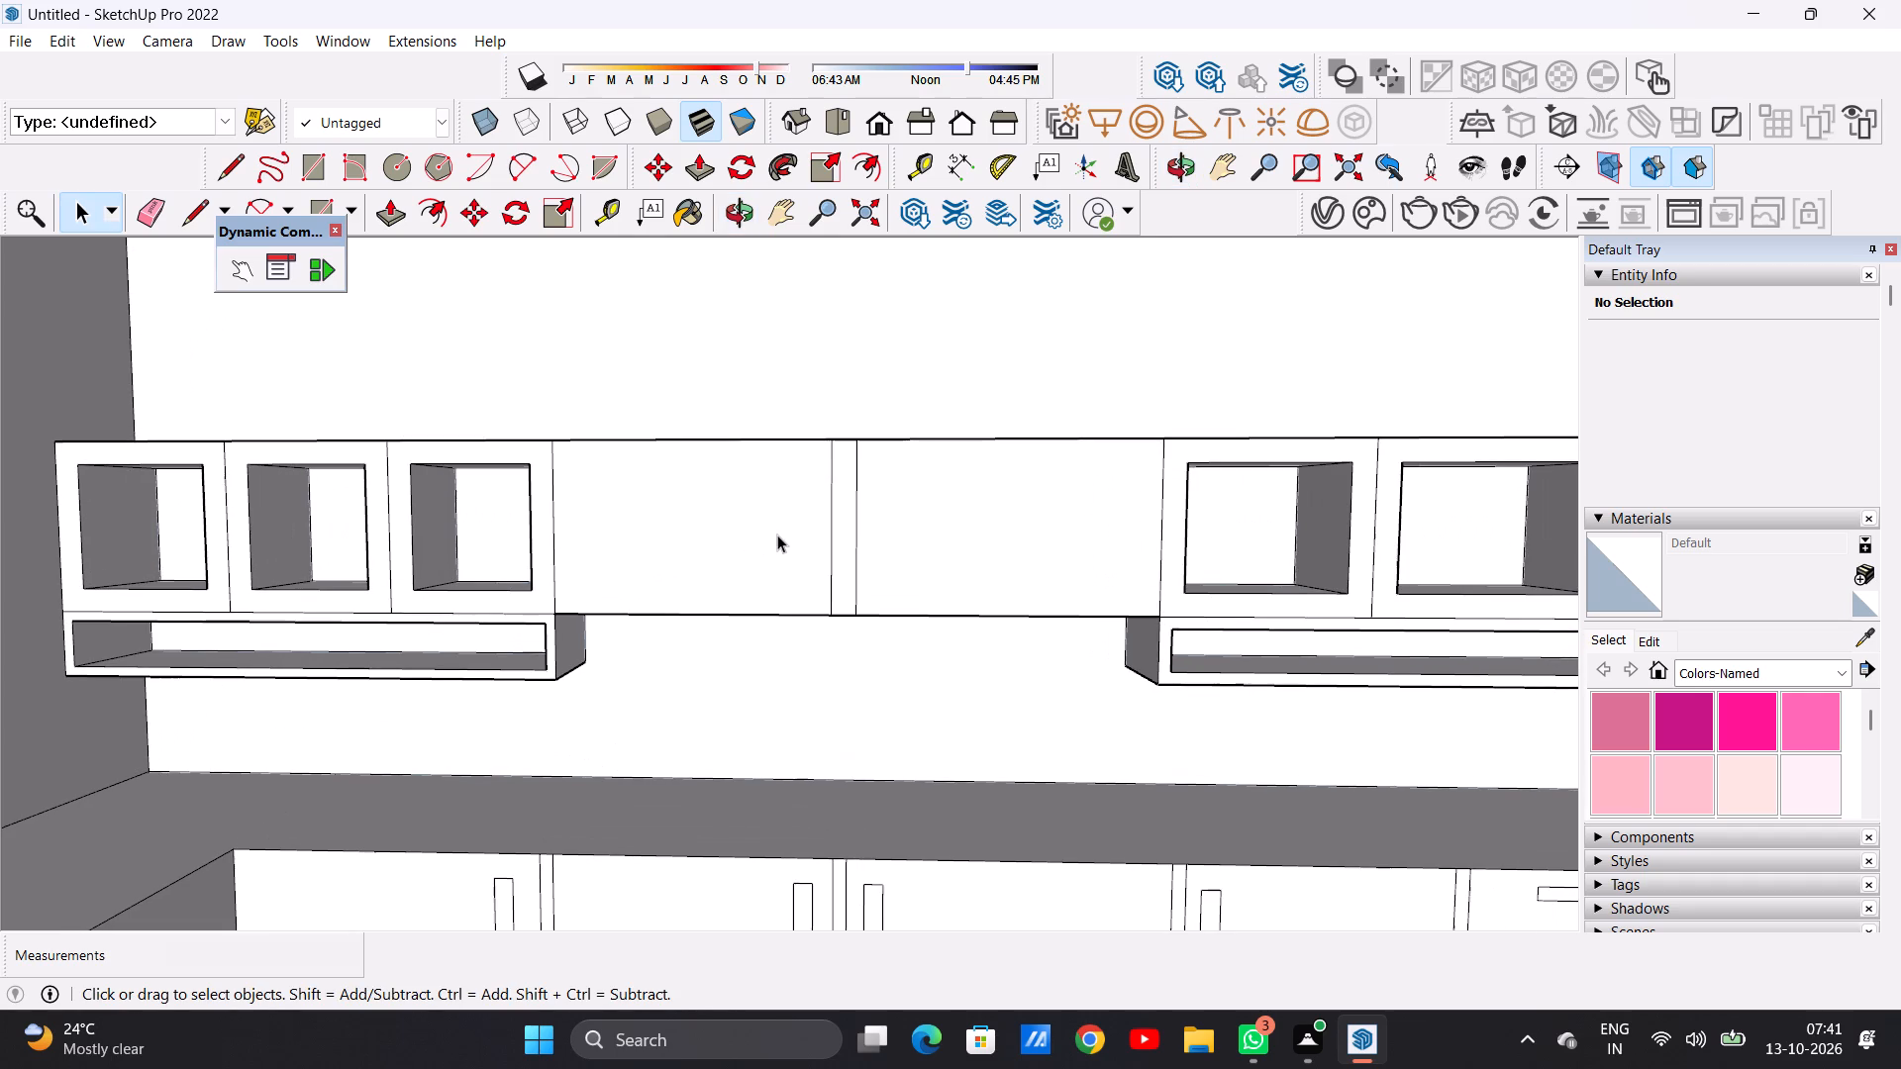
pyautogui.press('r')
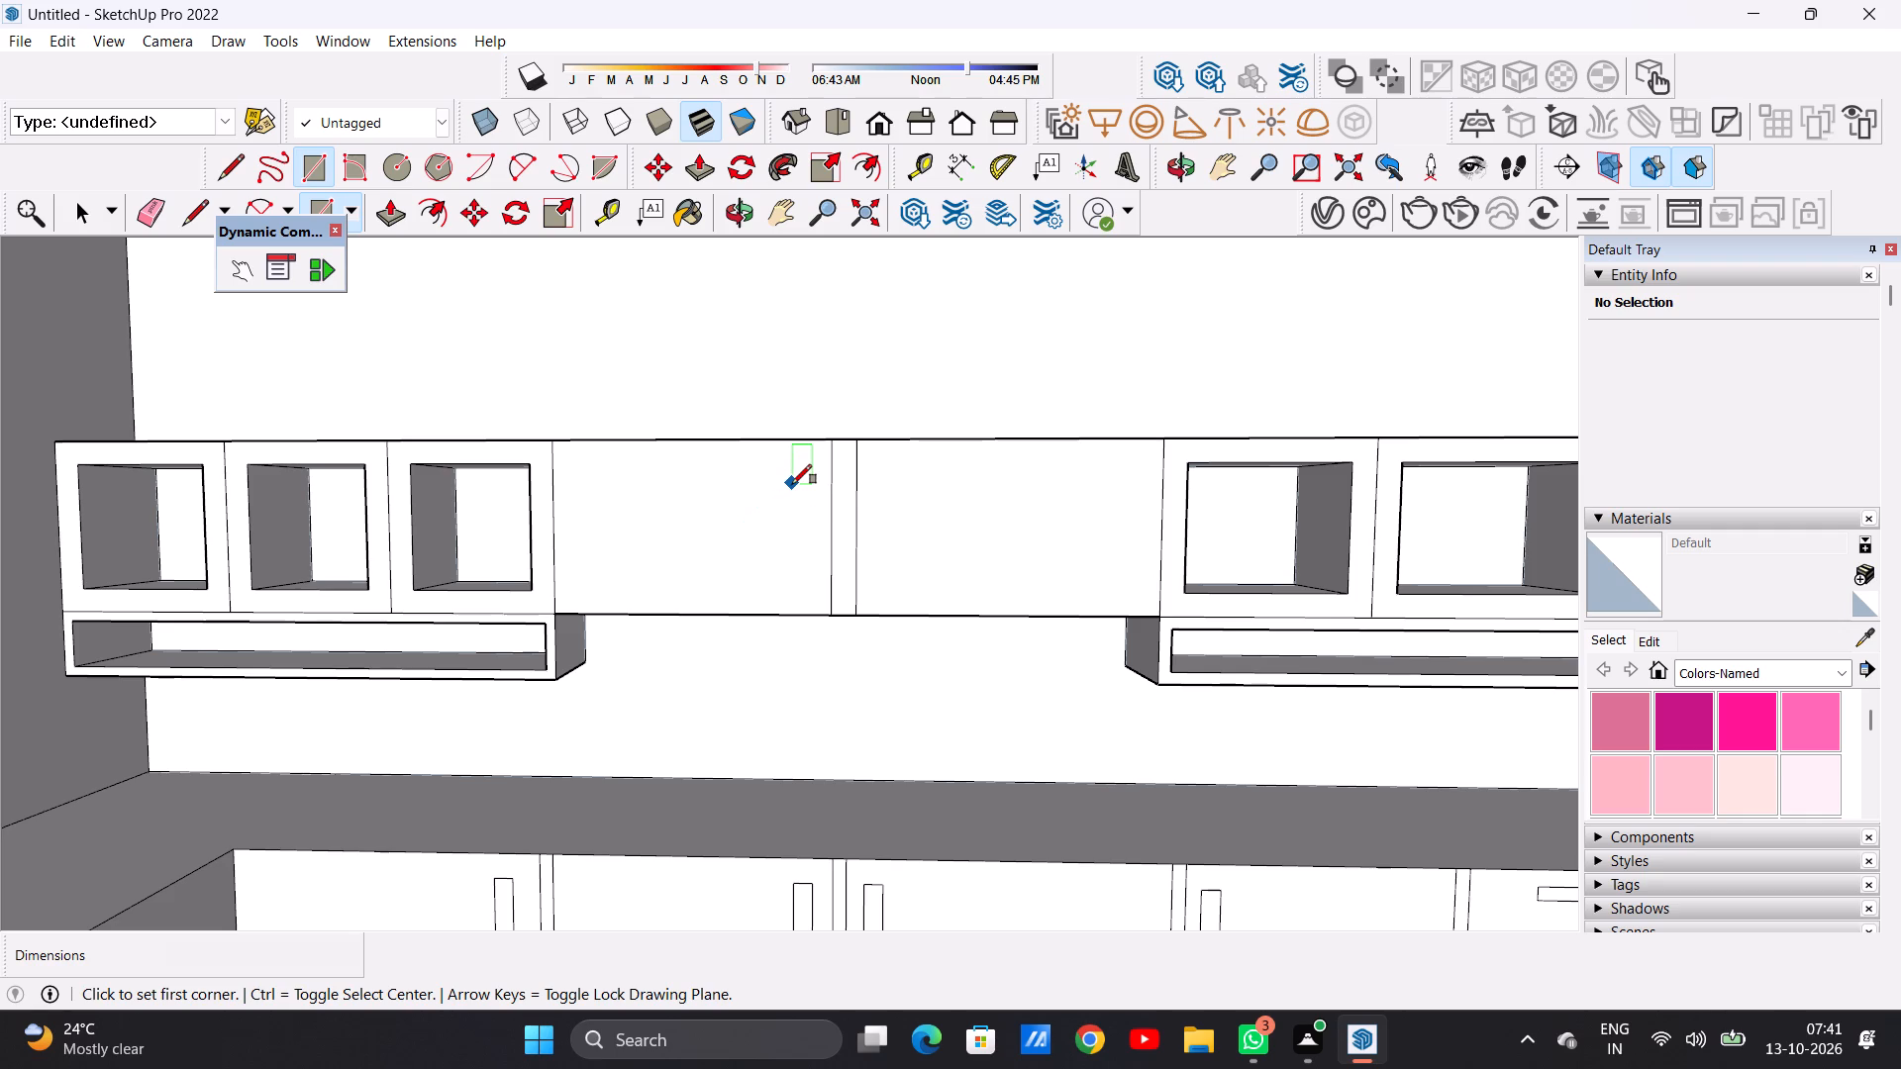
pyautogui.scroll(6, 790, 500)
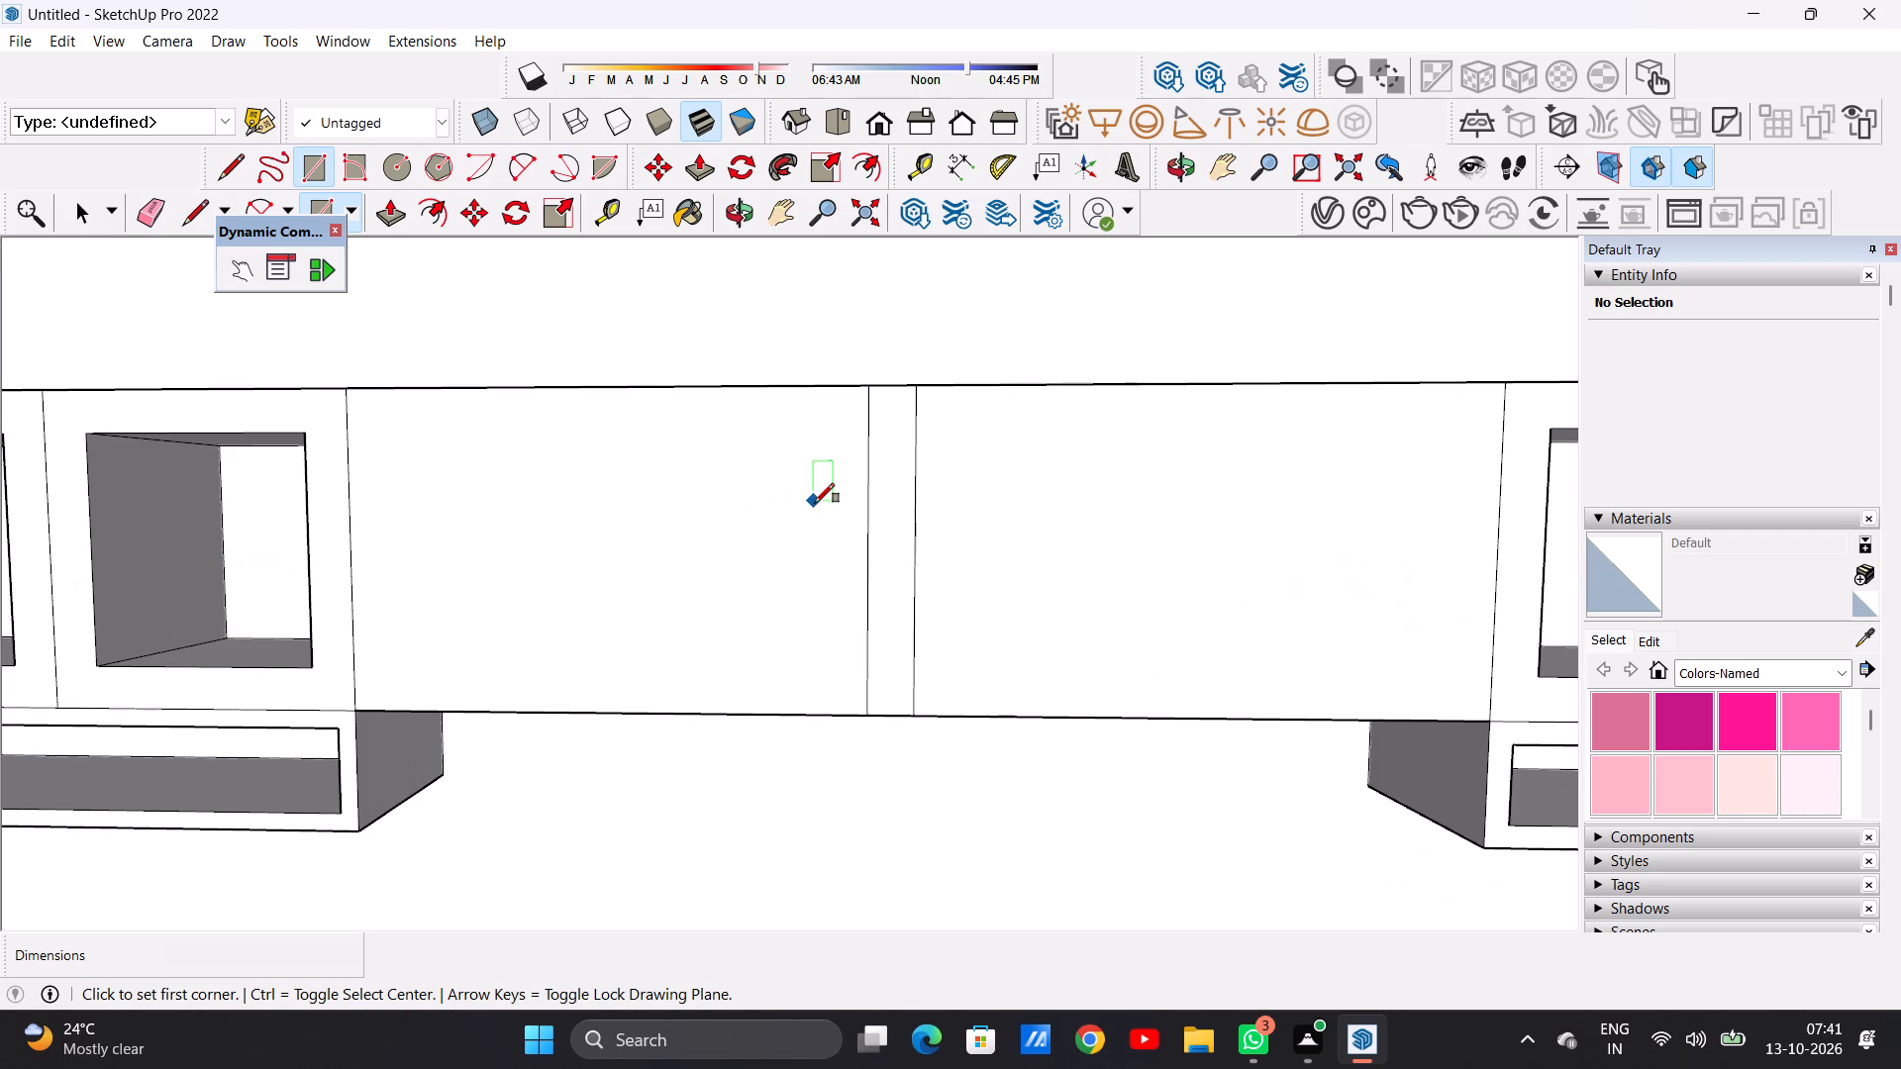
pyautogui.click(816, 495)
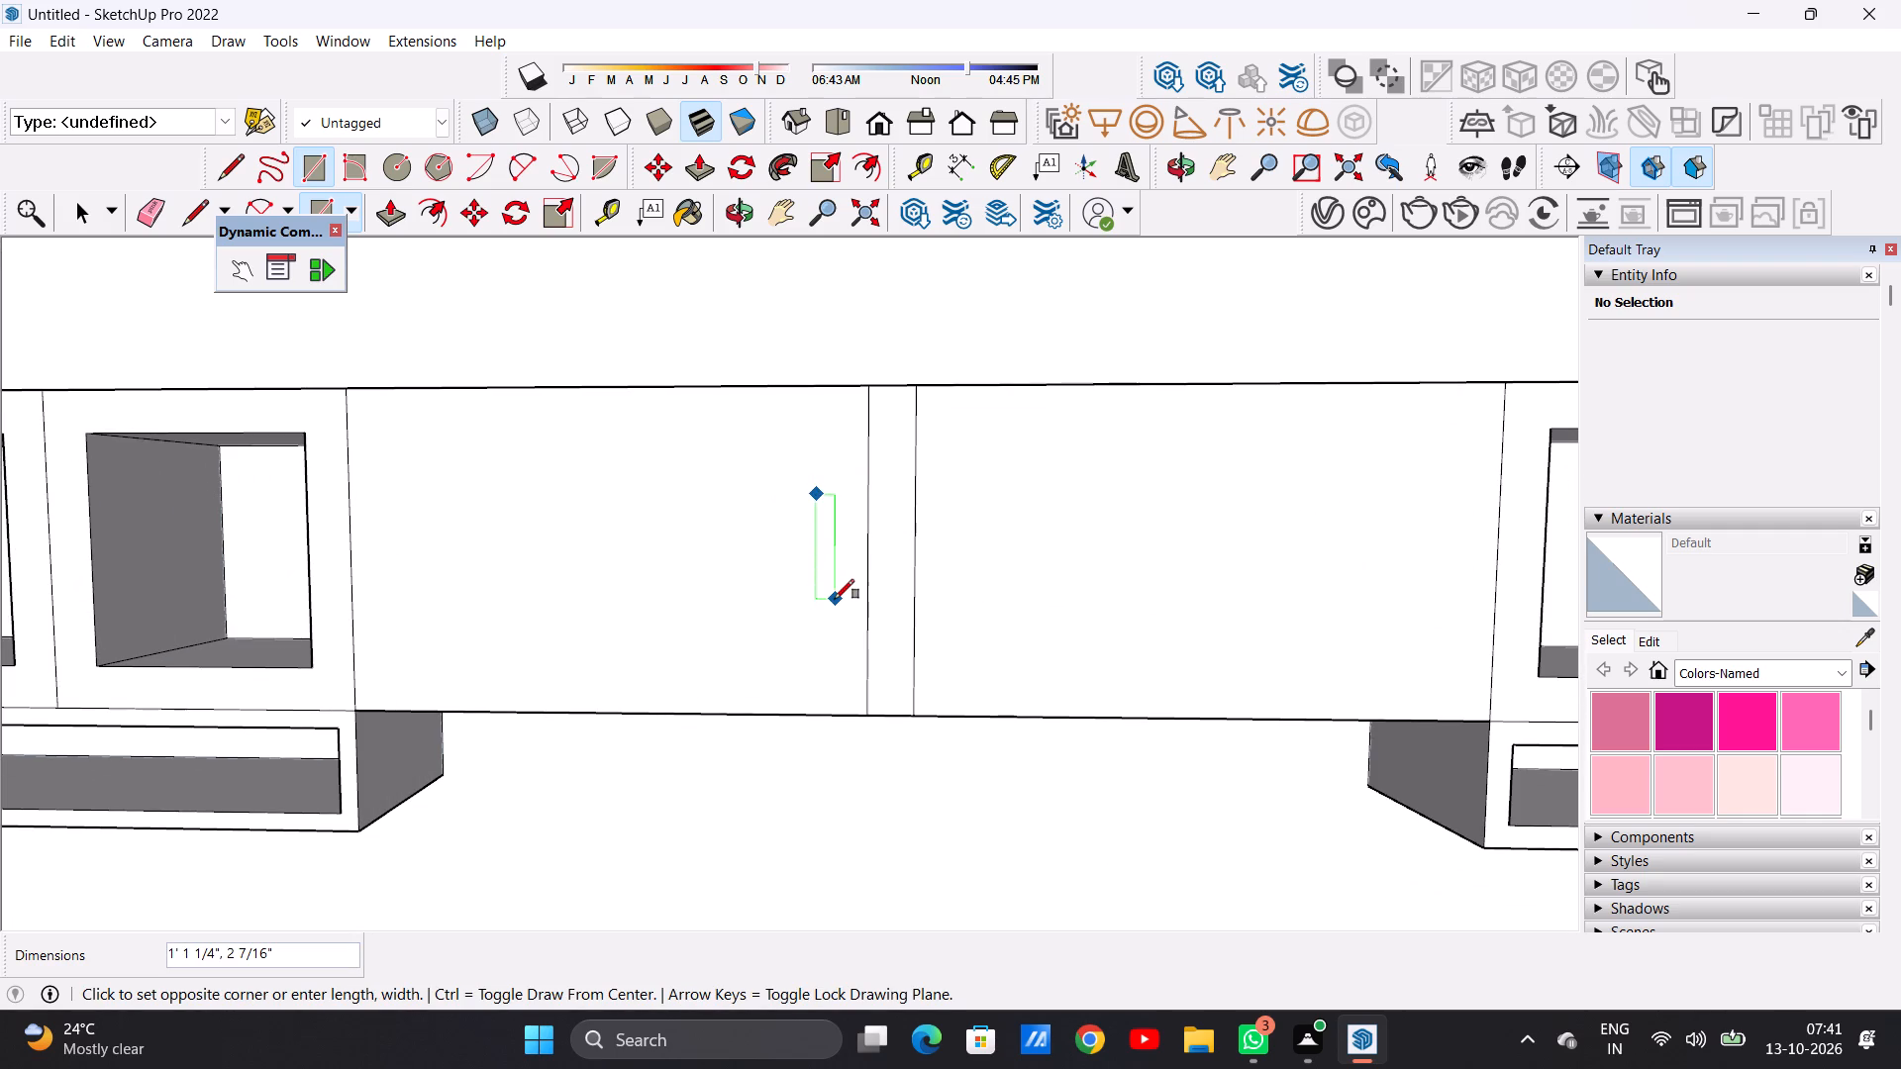
pyautogui.click(835, 599)
pyautogui.press('space')
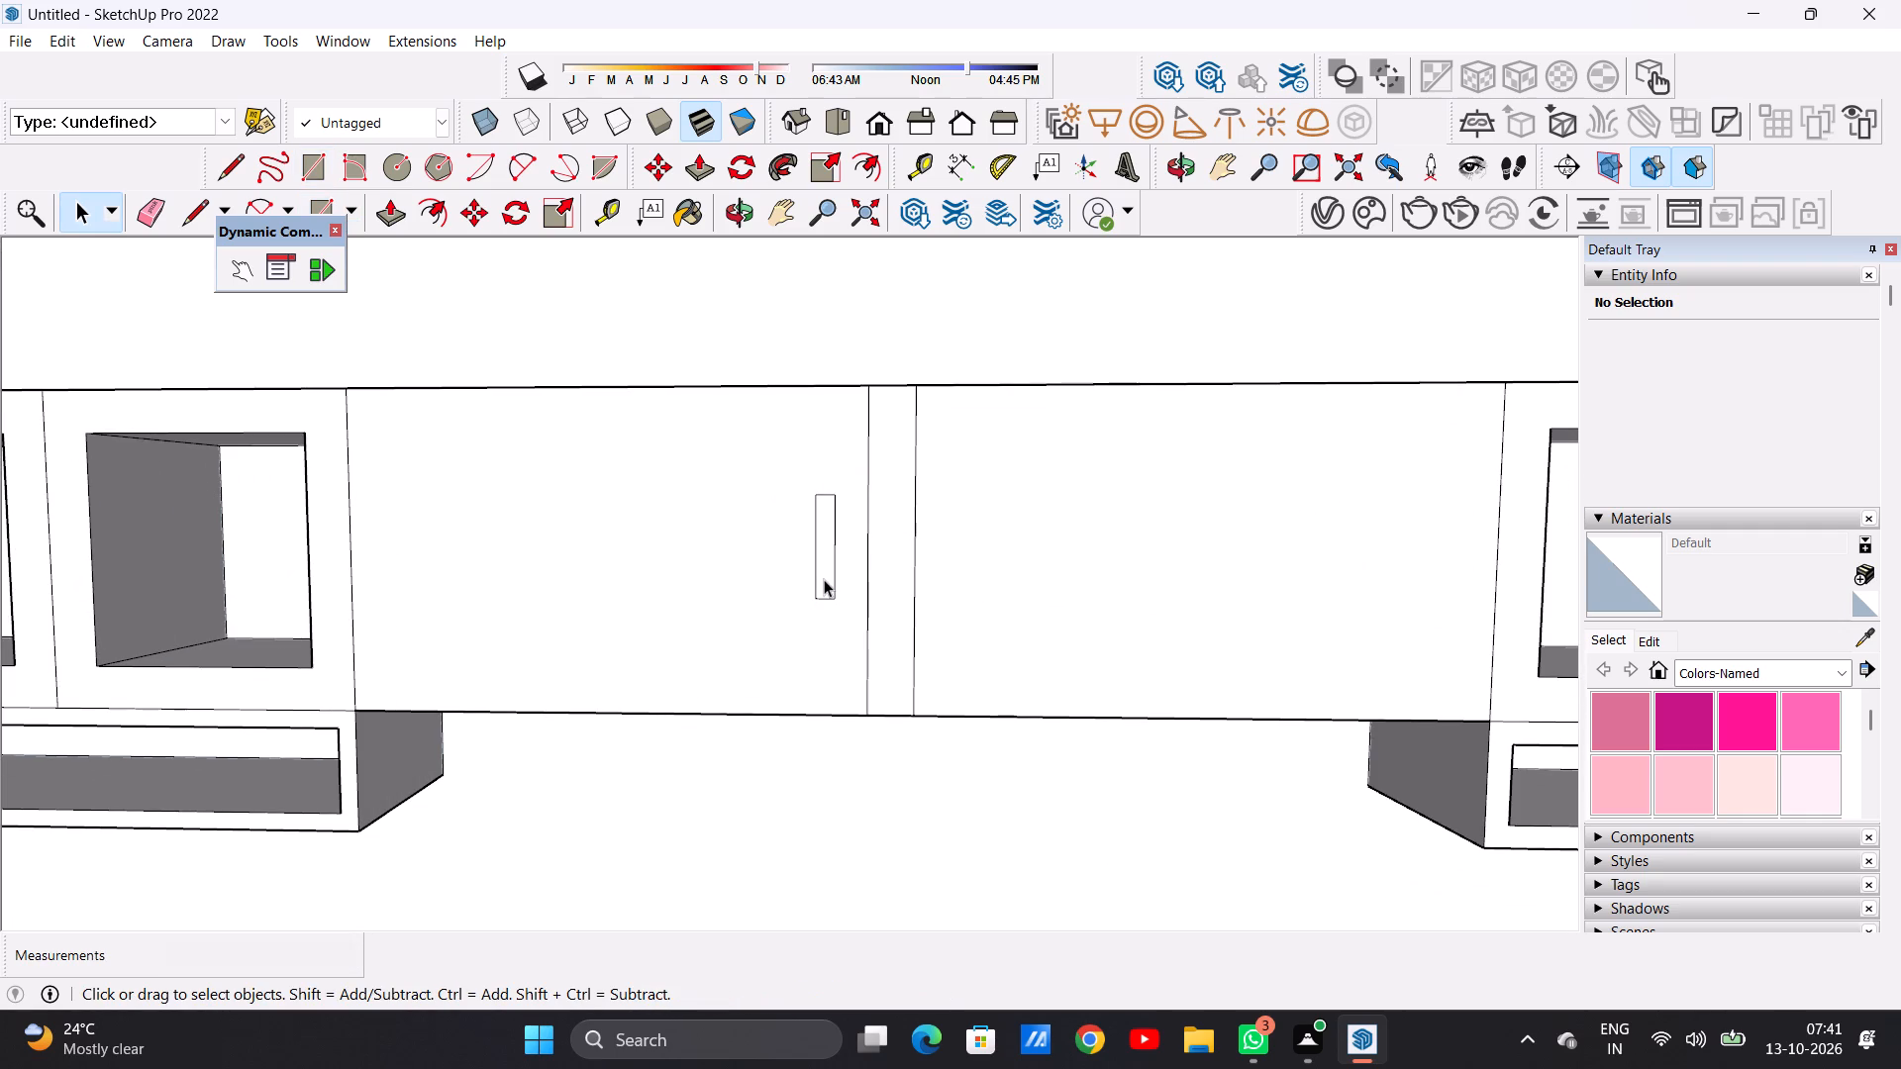
# Copy the handle rectangle horizontally across the narrow divider onto the other blank wall-cabinet front.
pyautogui.doubleClick(824, 579)
pyautogui.press('m')
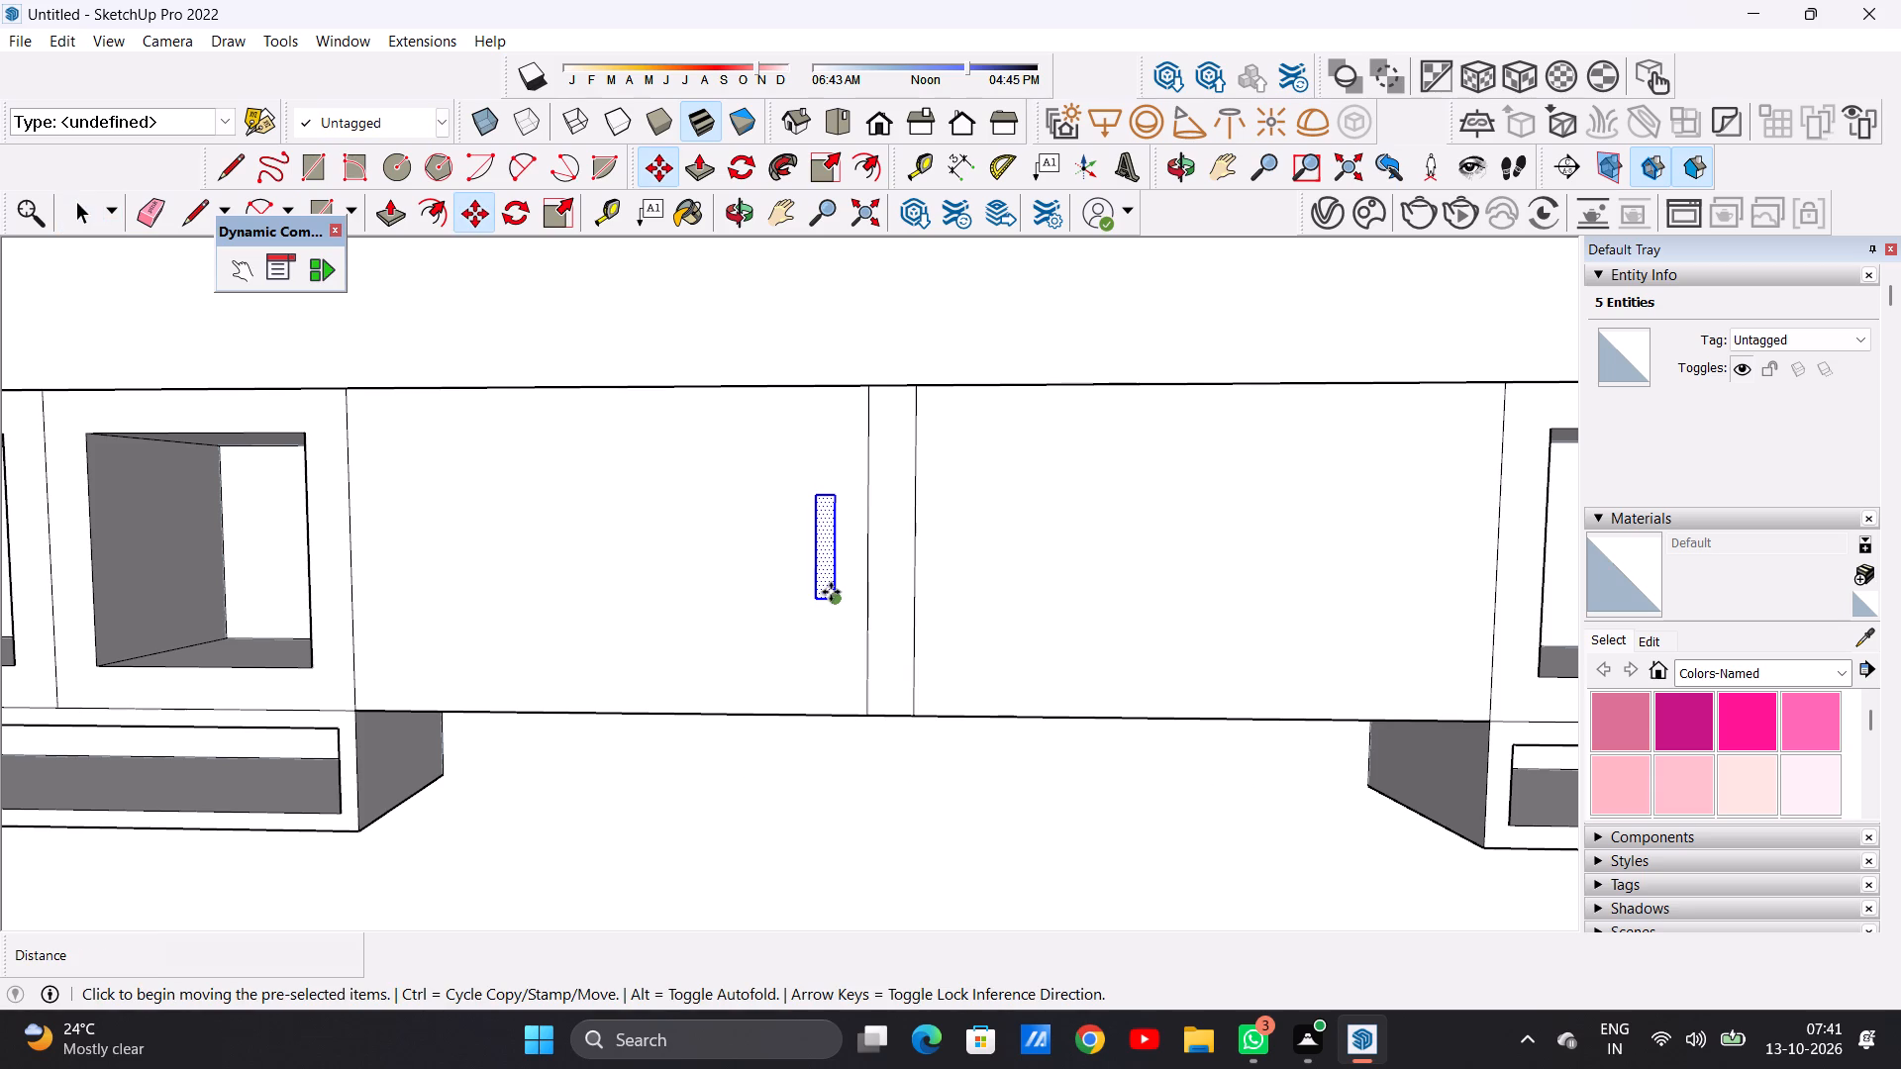
pyautogui.click(831, 592)
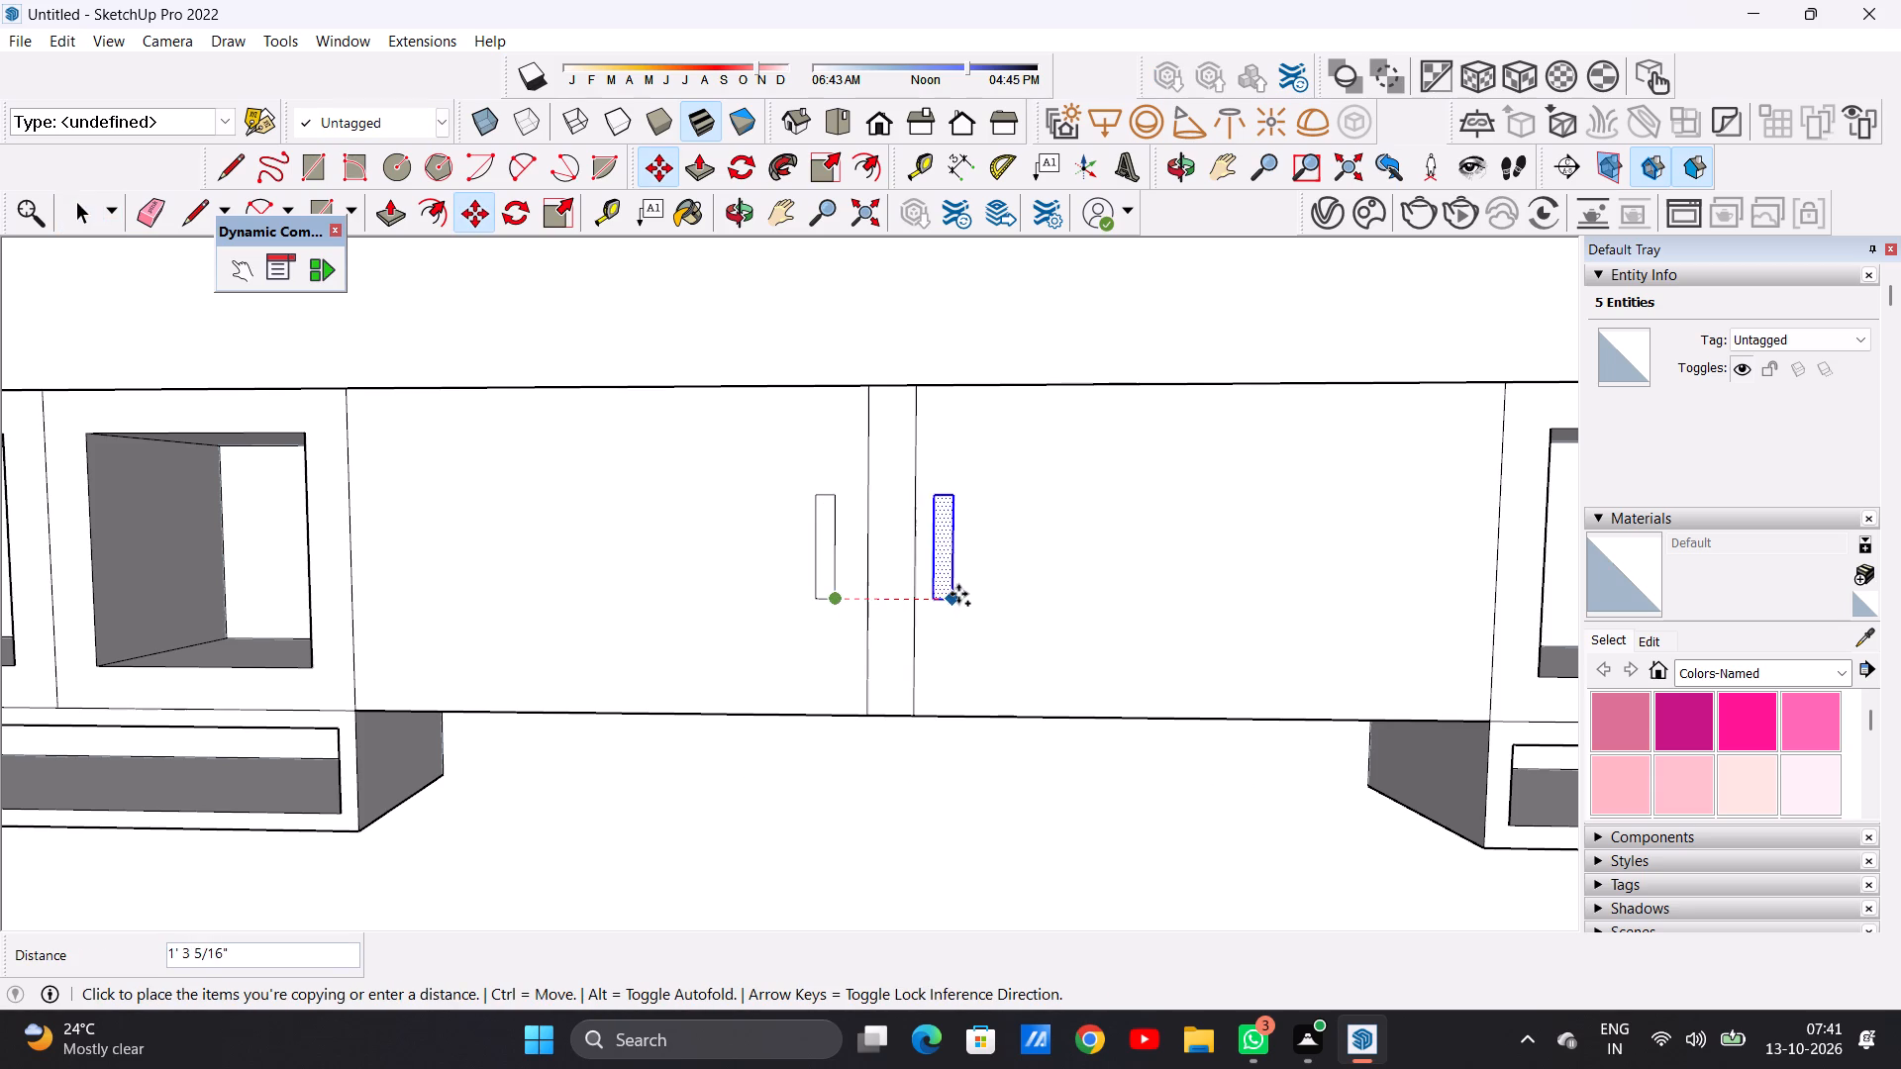
pyautogui.click(961, 595)
pyautogui.press('space')
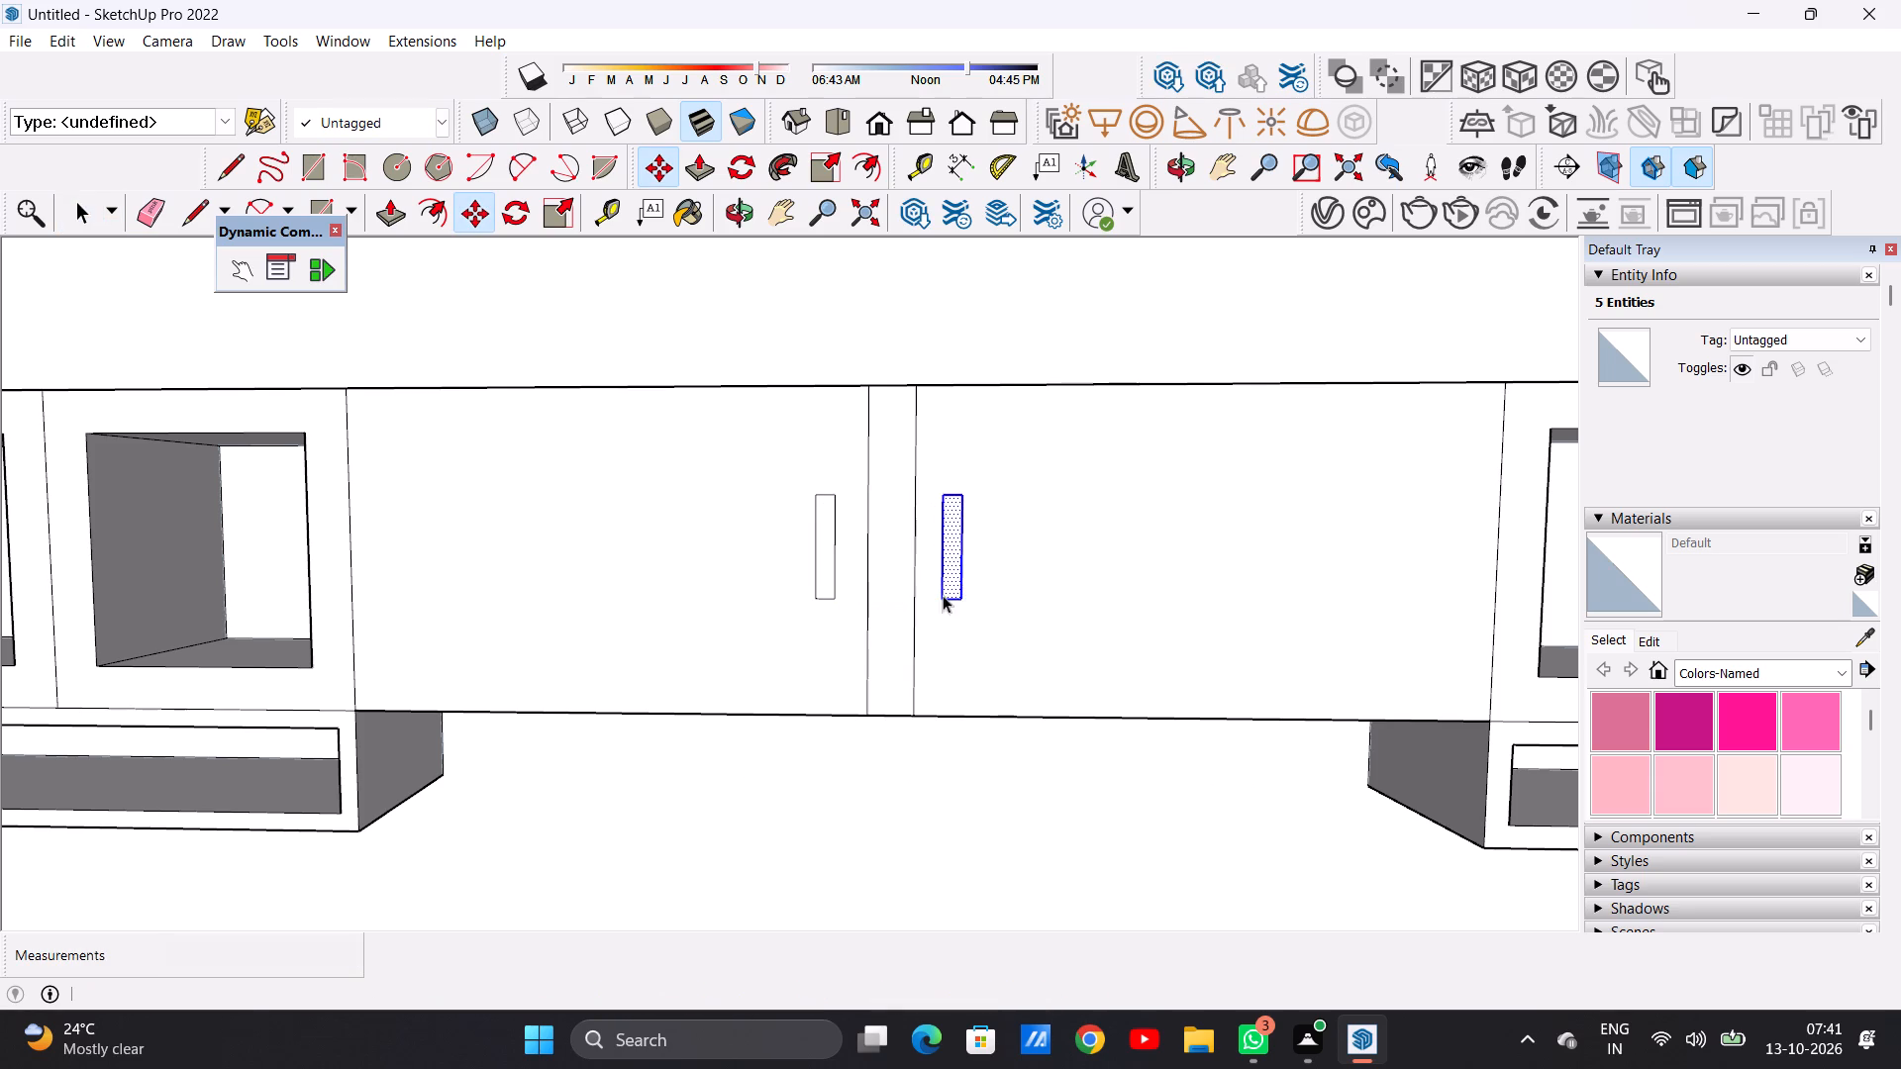
pyautogui.scroll(-13, 842, 549)
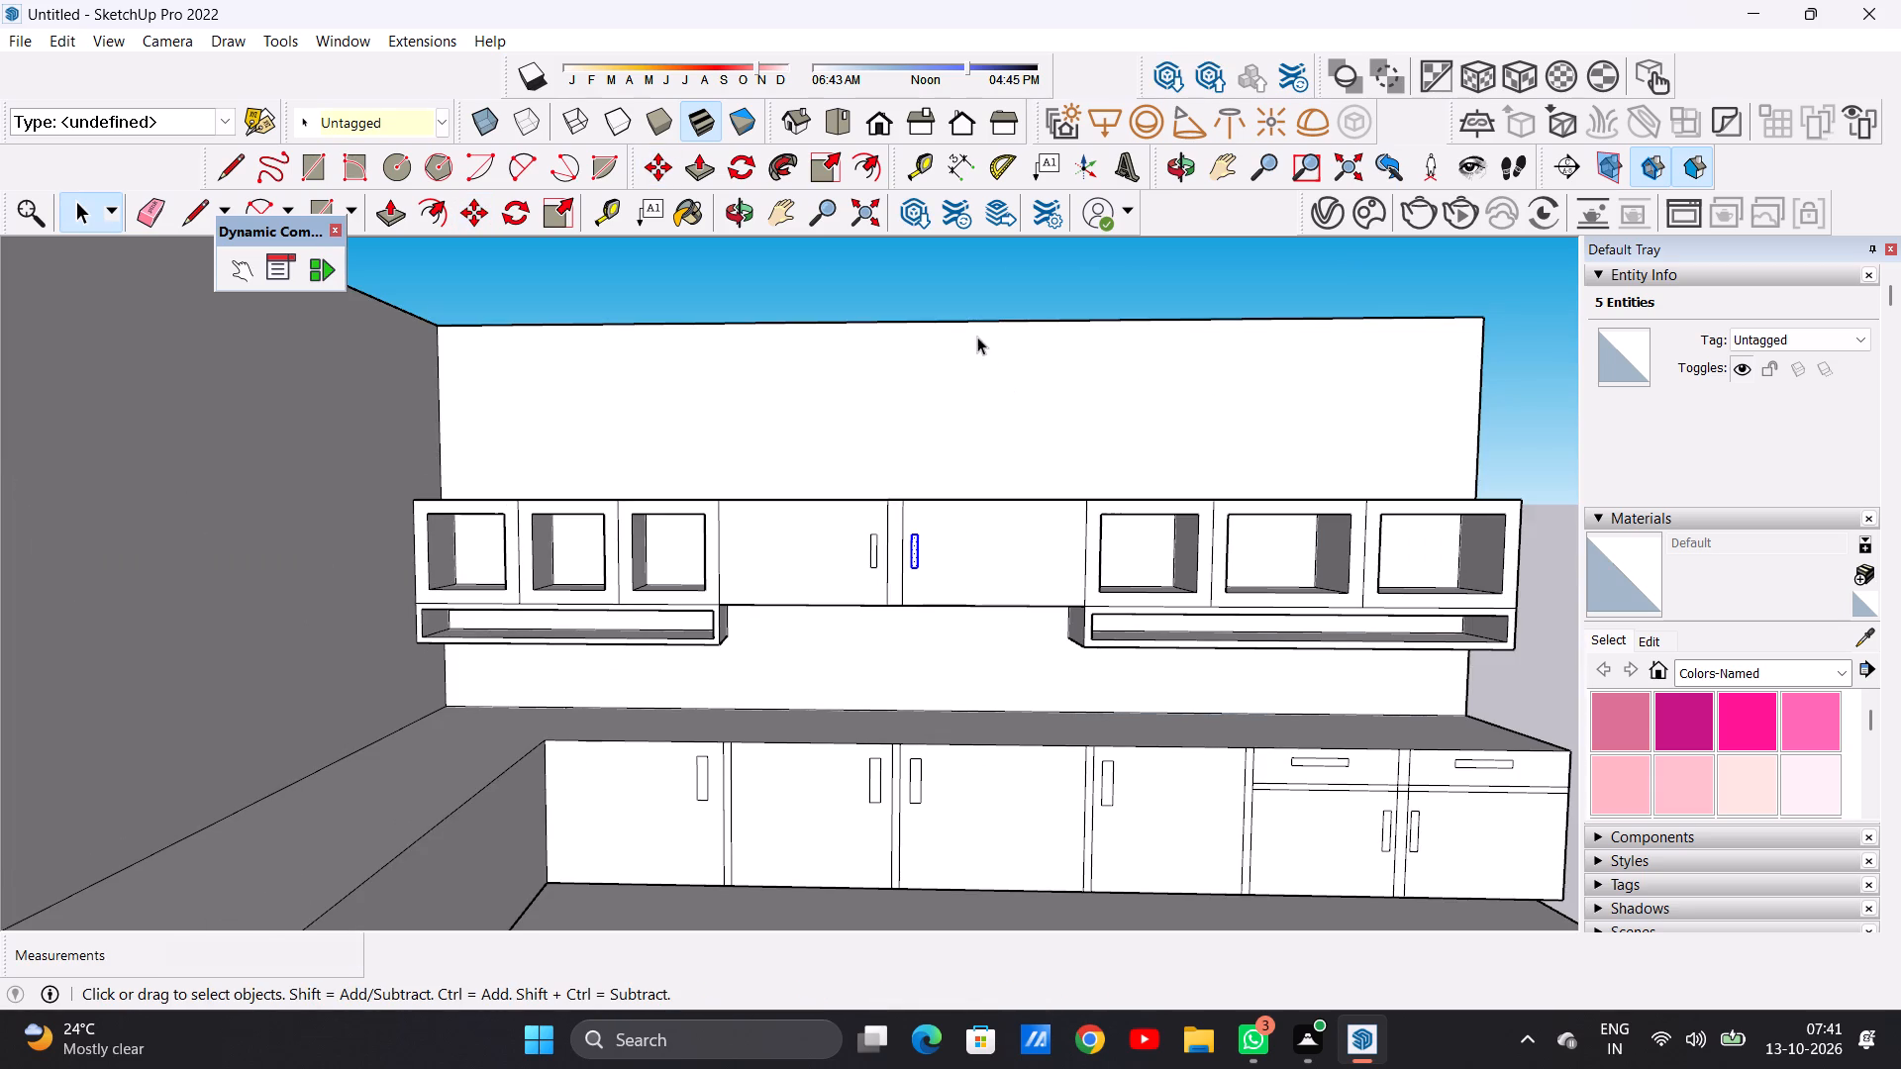
pyautogui.click(966, 287)
# Review the whole kitchen model and check it against the kitchen brief in Fuji.
pyautogui.scroll(-7, 1029, 445)
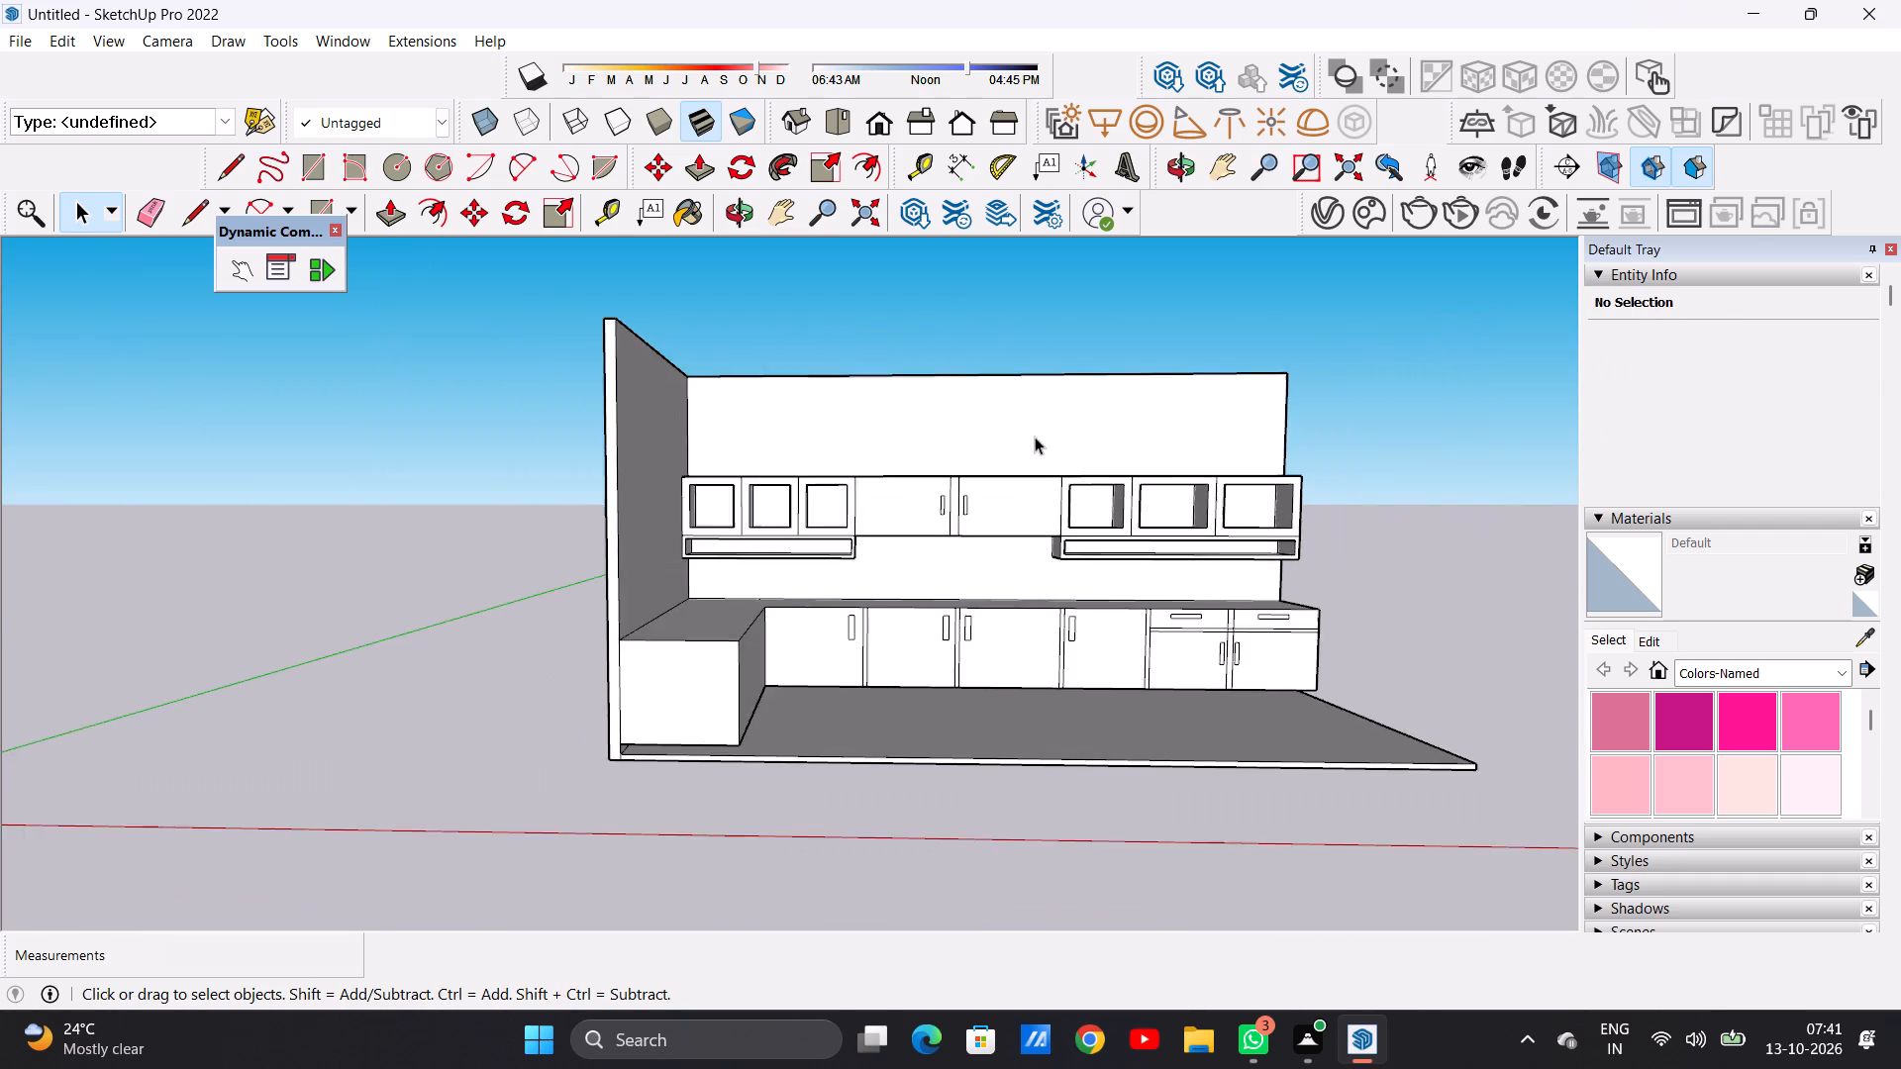
pyautogui.scroll(-2, 1035, 437)
pyautogui.scroll(1, 975, 462)
pyautogui.scroll(-1, 975, 462)
pyautogui.scroll(8, 975, 462)
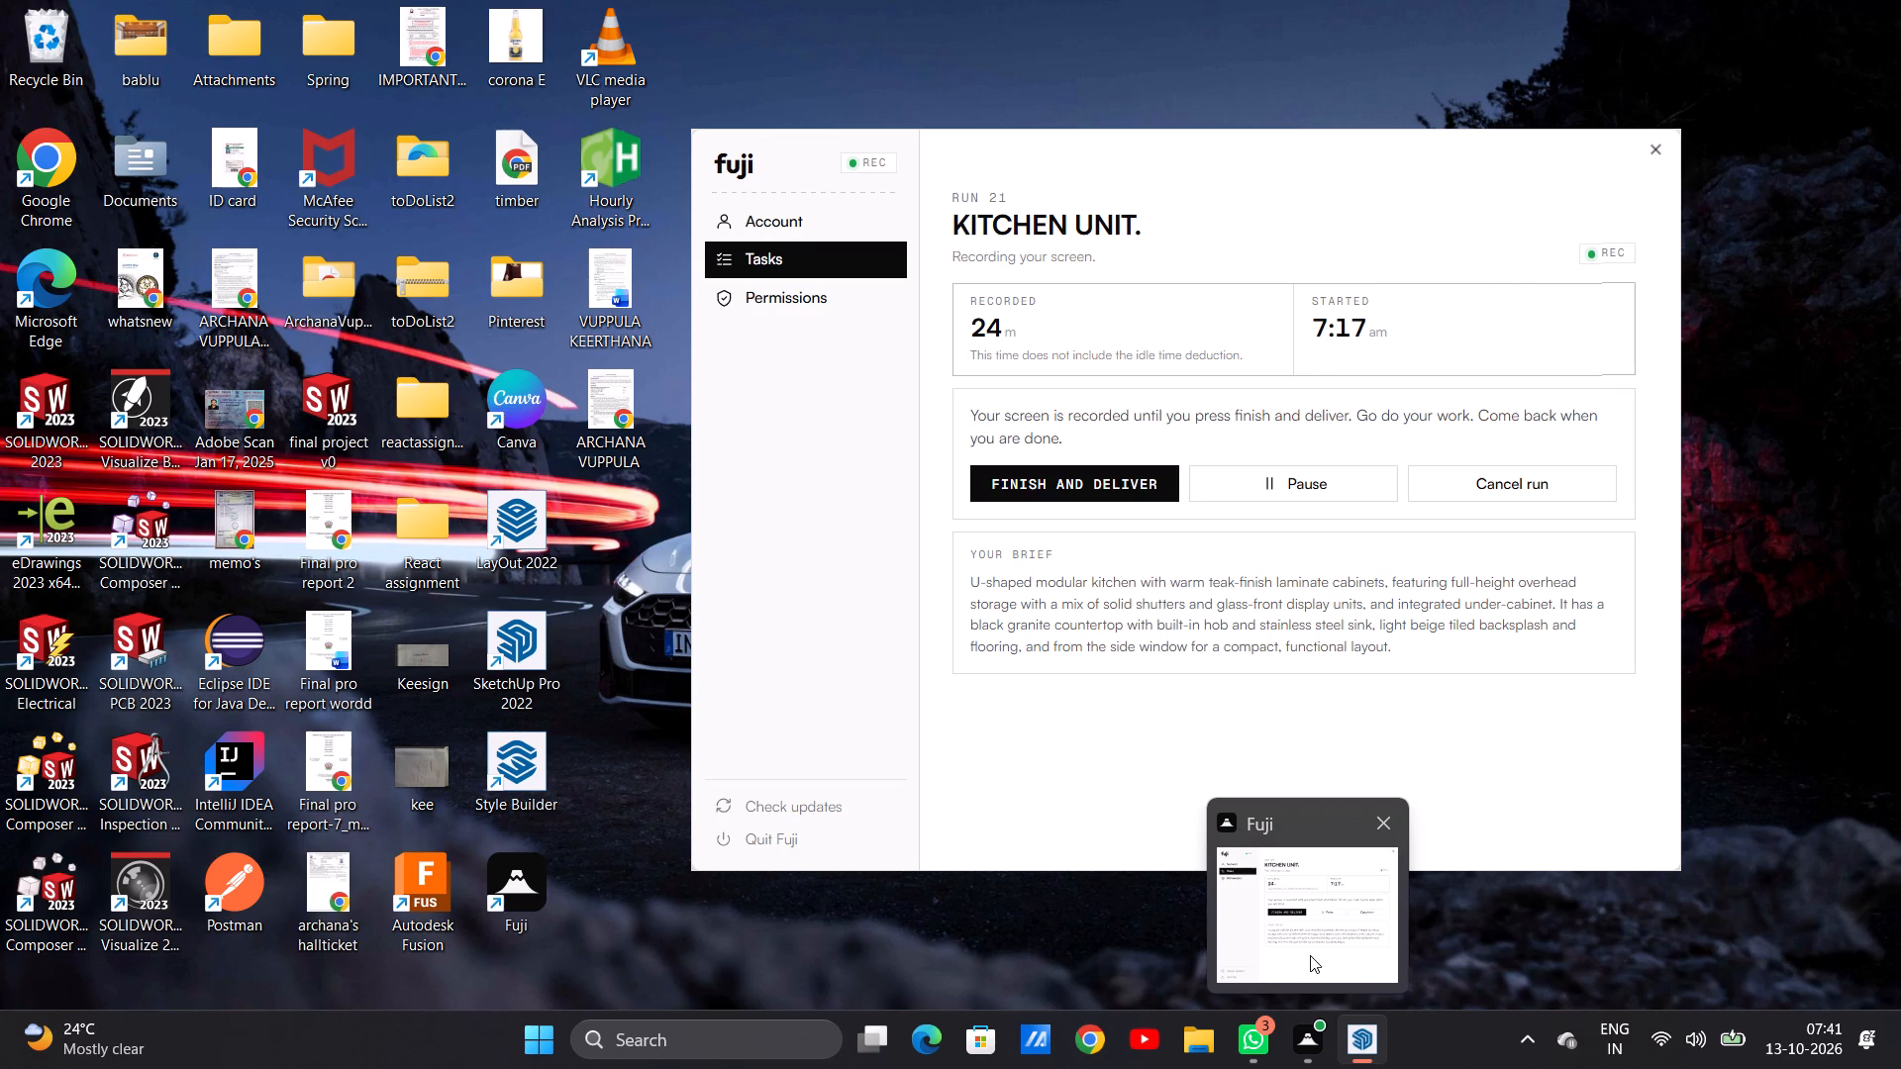
pyautogui.click(1300, 905)
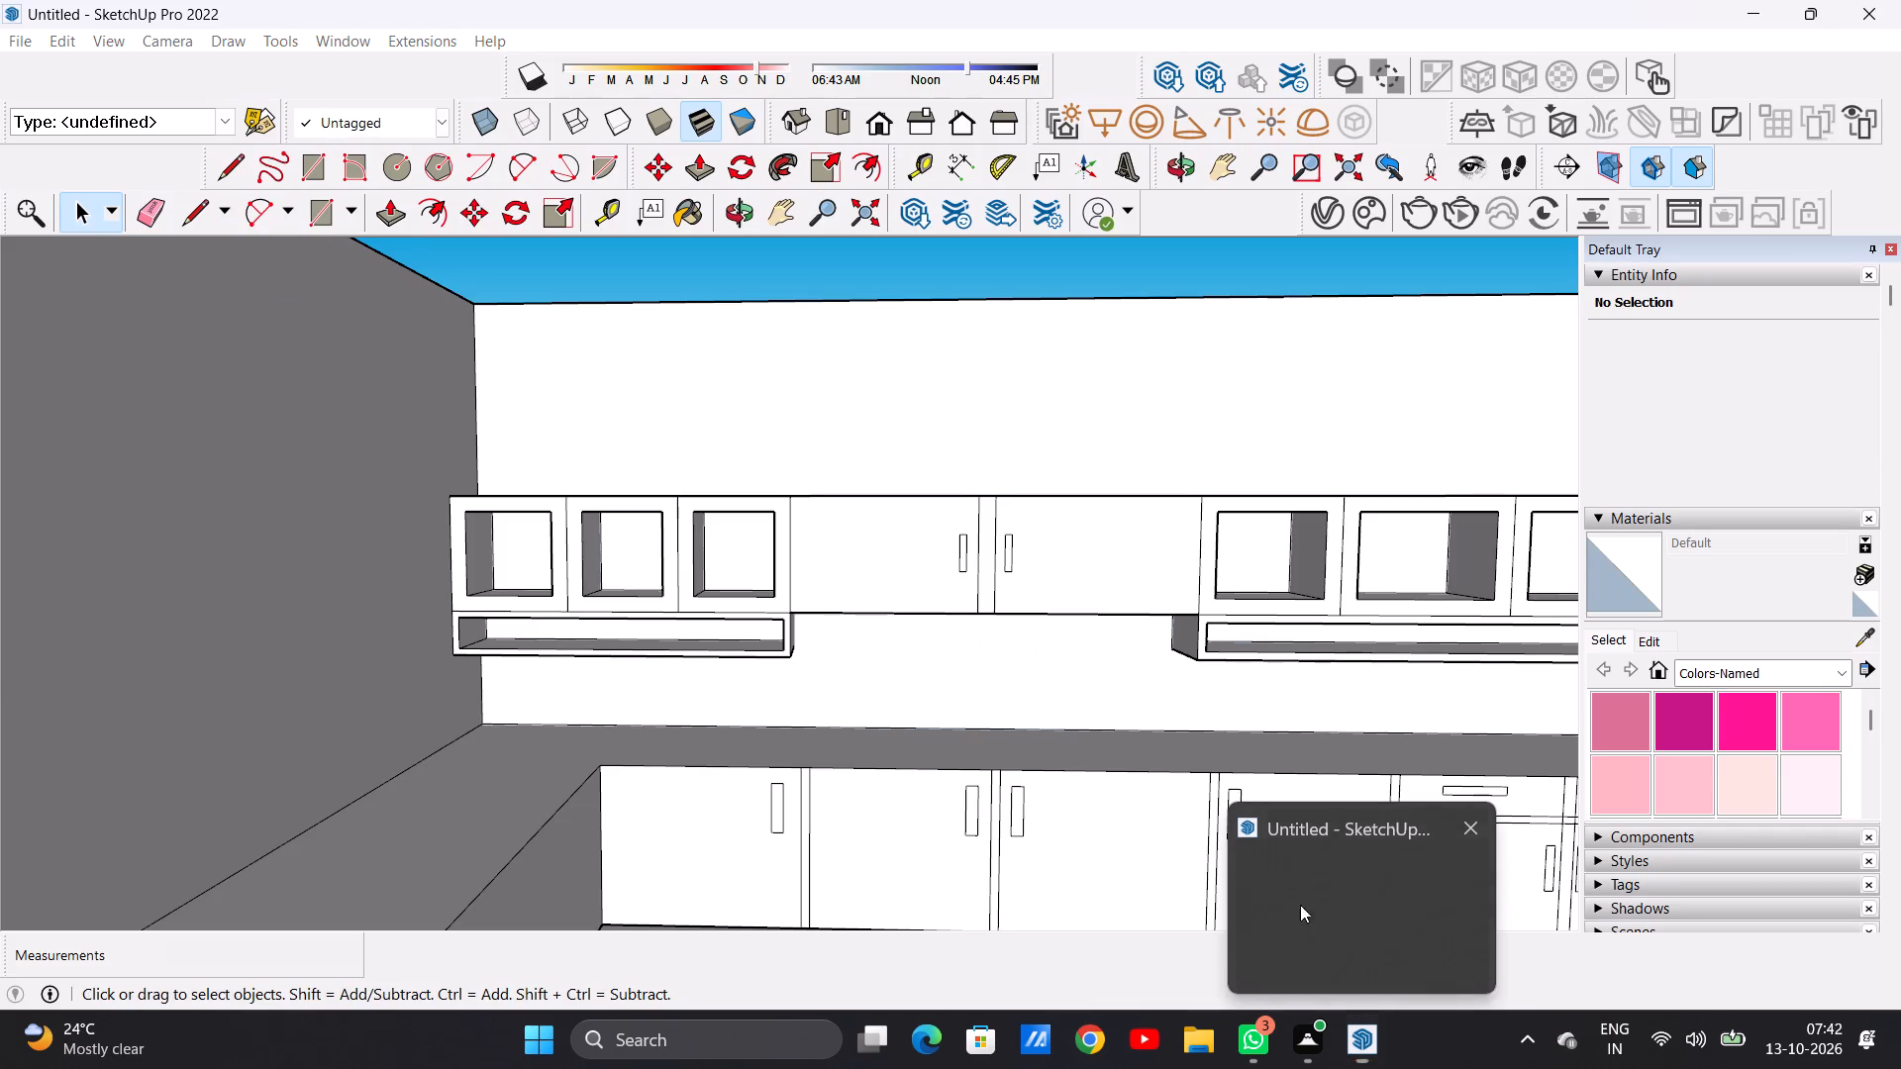
pyautogui.scroll(-6, 990, 694)
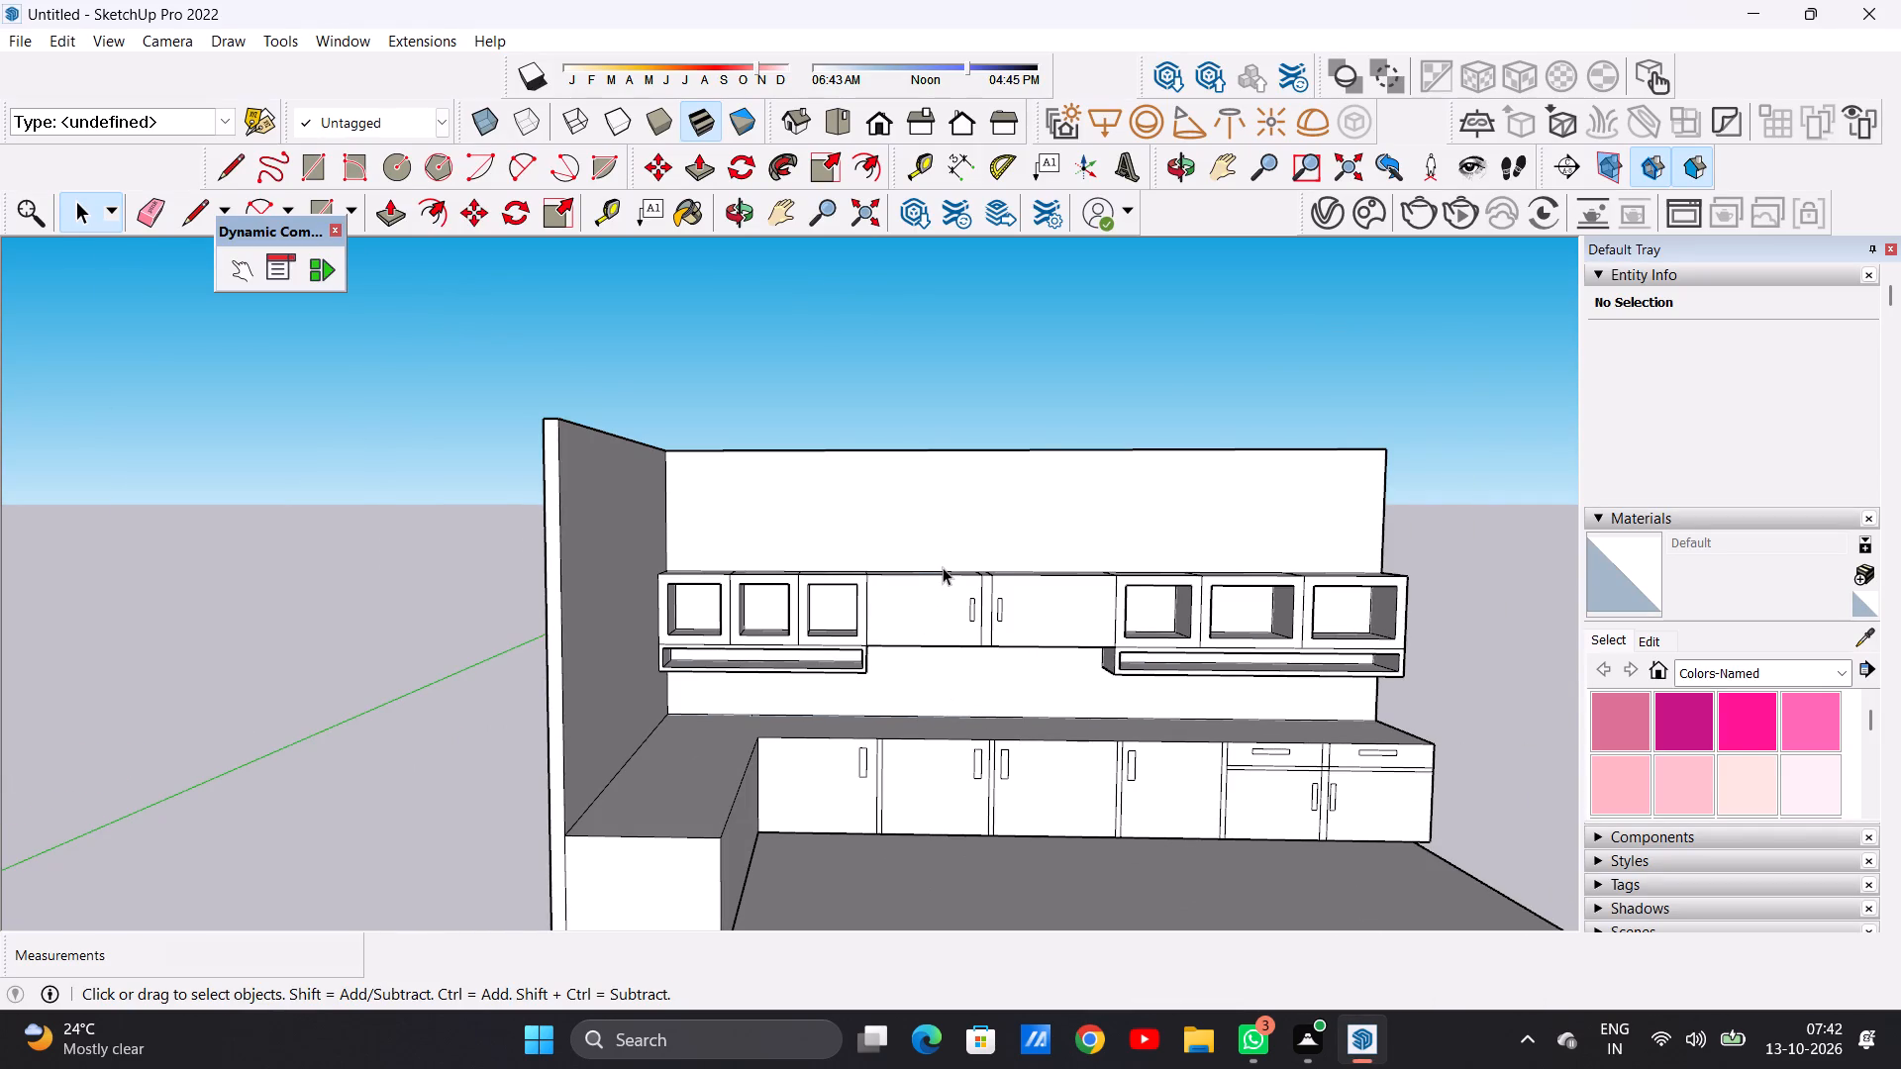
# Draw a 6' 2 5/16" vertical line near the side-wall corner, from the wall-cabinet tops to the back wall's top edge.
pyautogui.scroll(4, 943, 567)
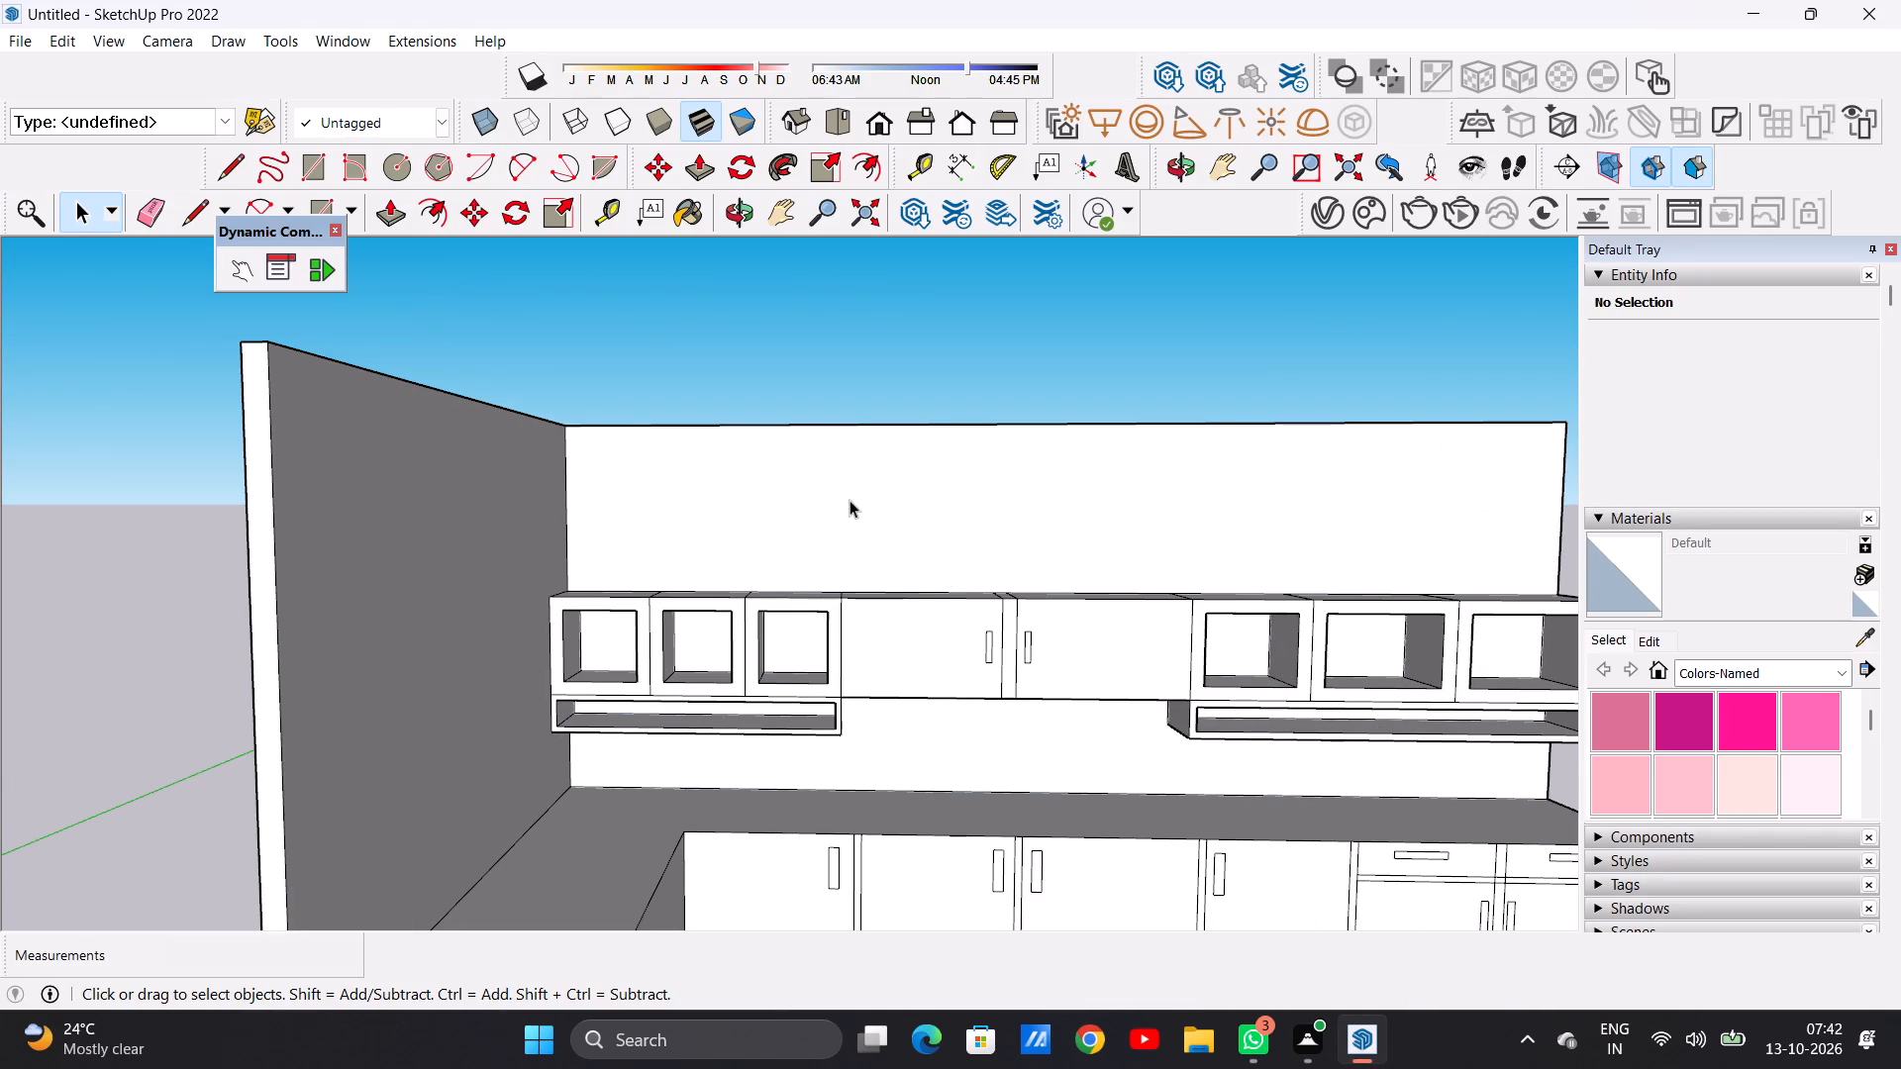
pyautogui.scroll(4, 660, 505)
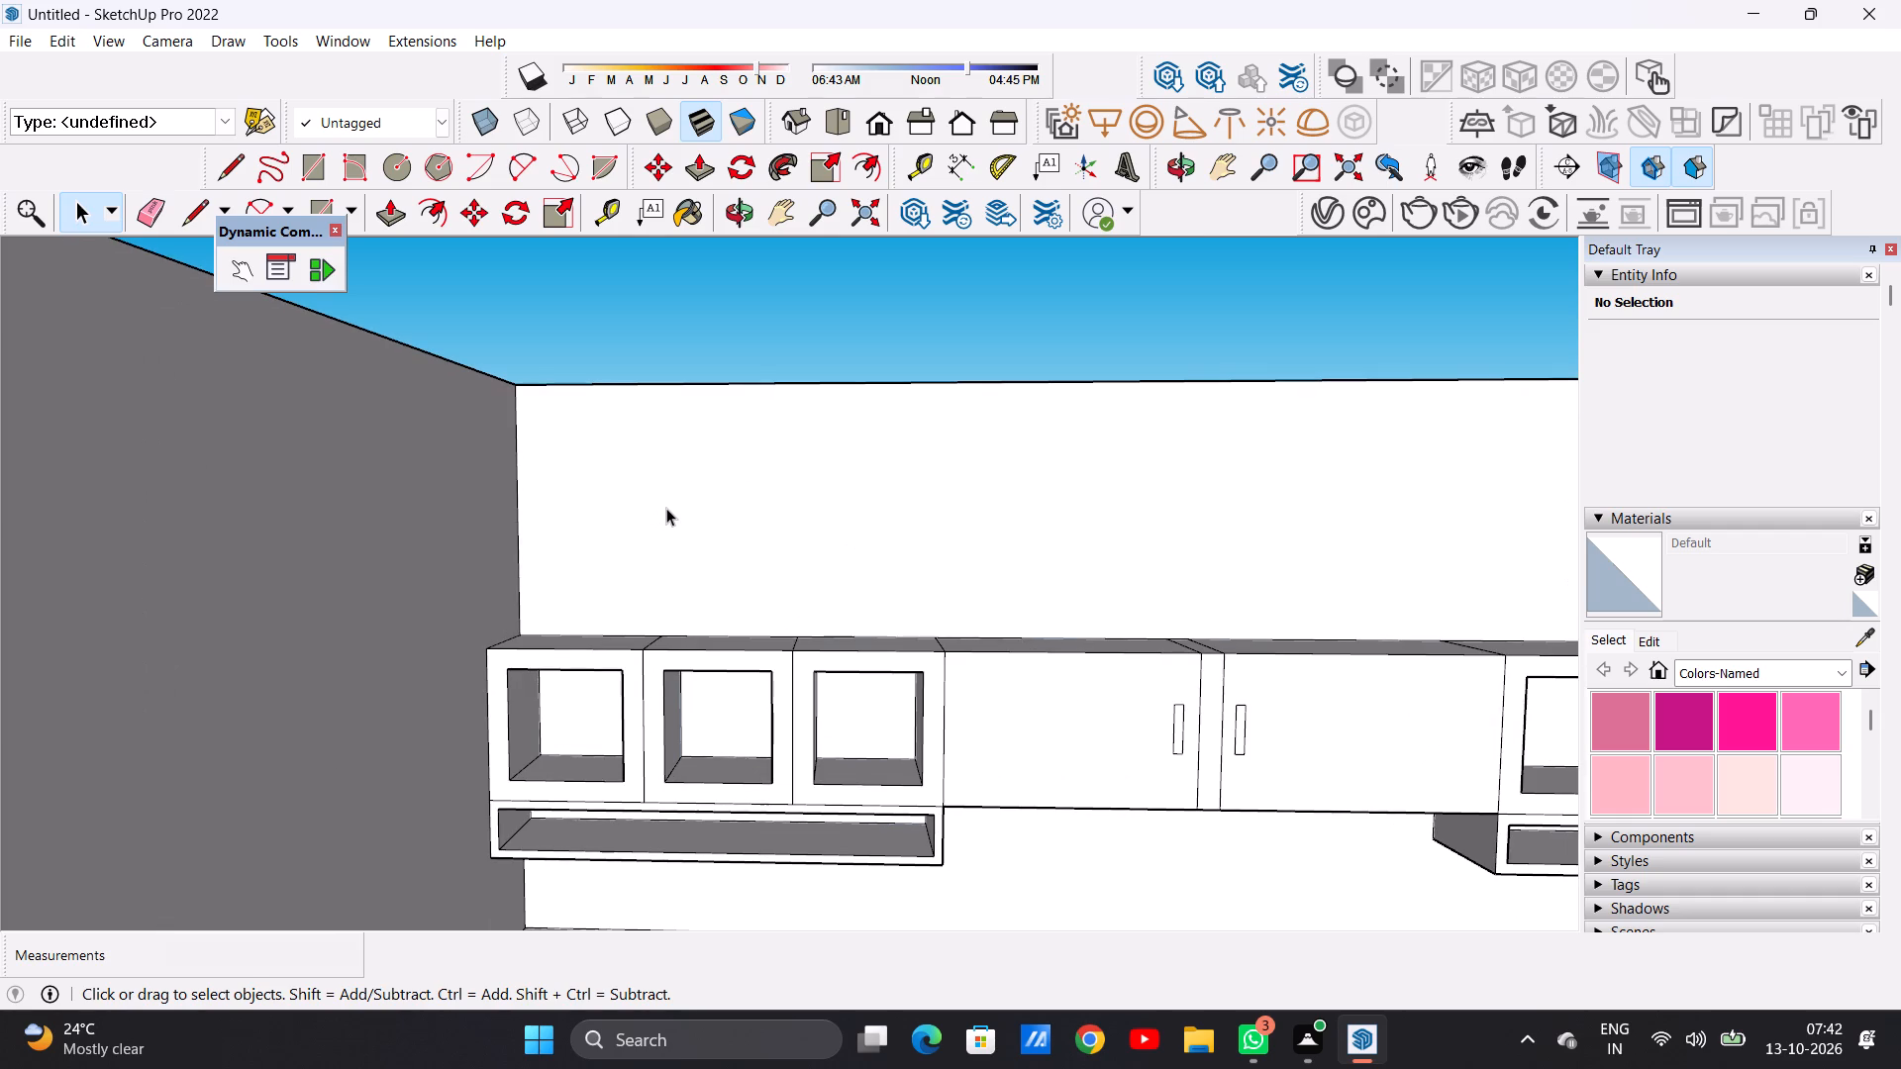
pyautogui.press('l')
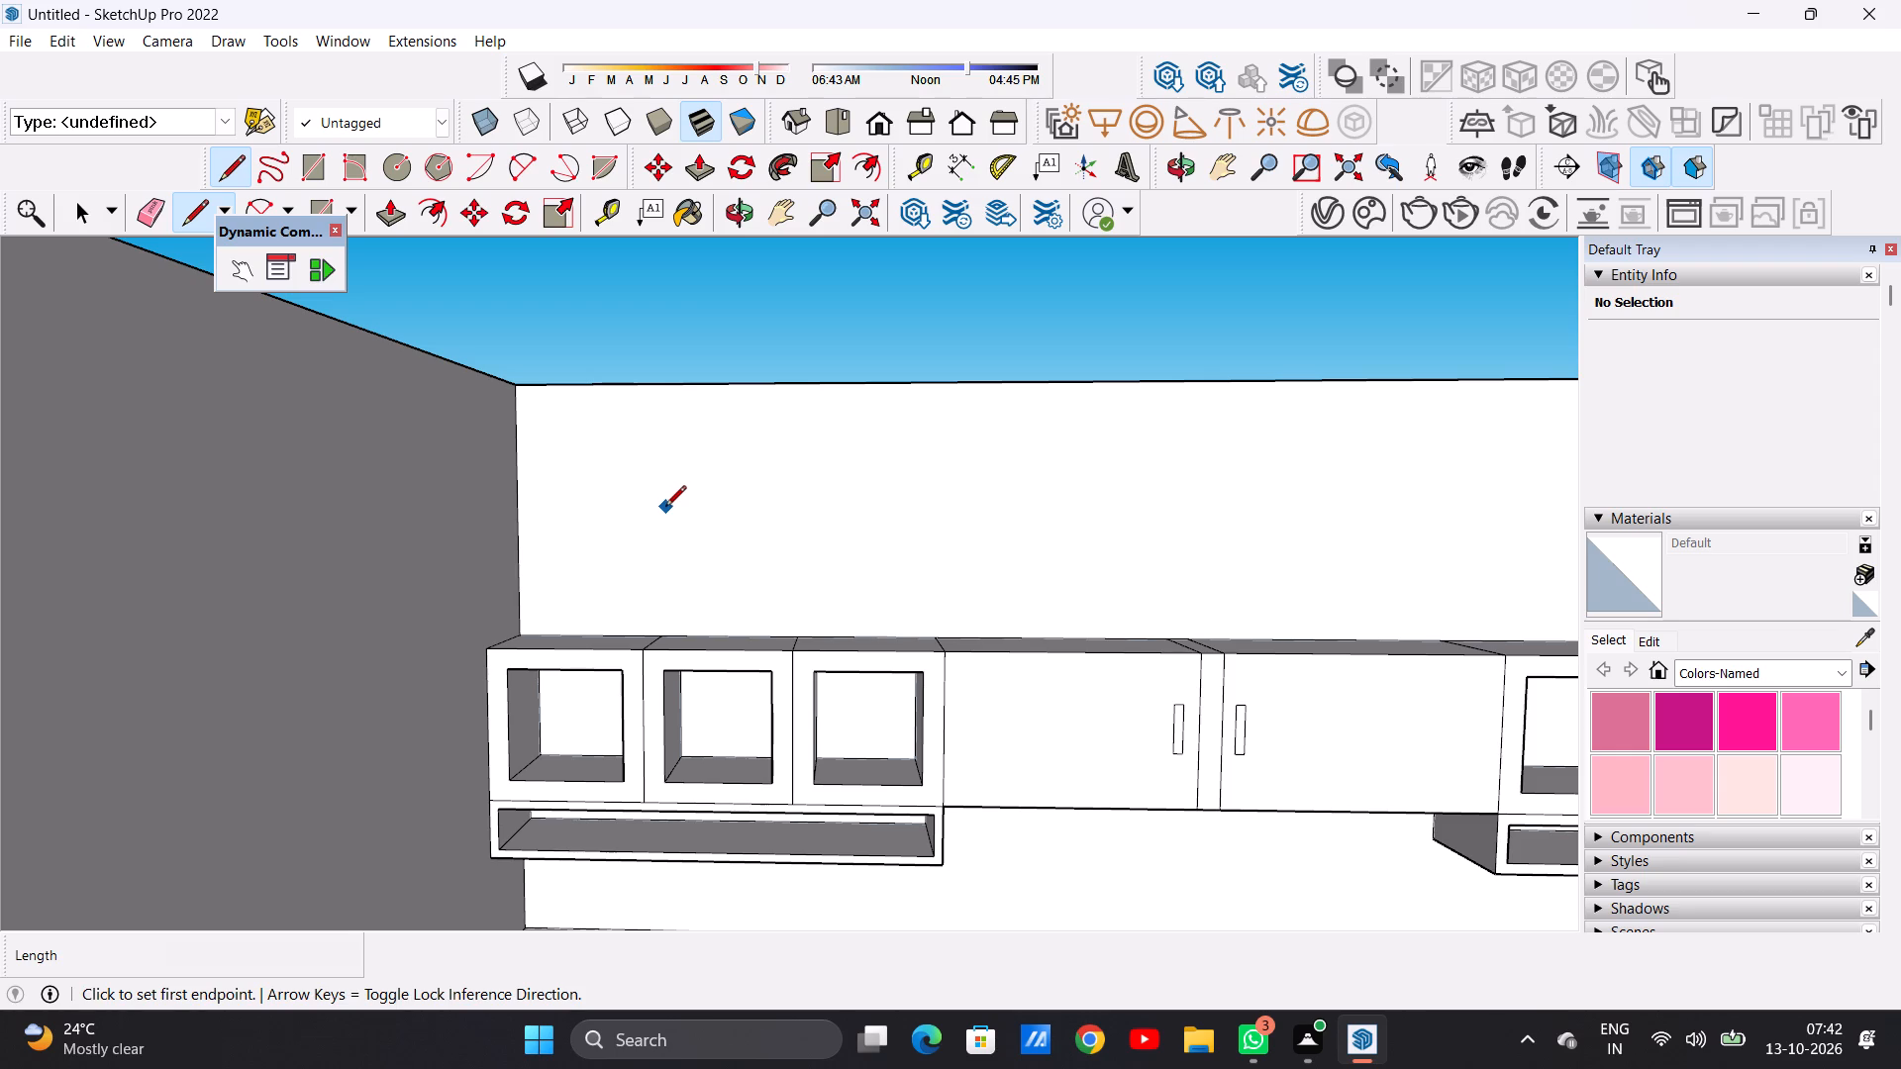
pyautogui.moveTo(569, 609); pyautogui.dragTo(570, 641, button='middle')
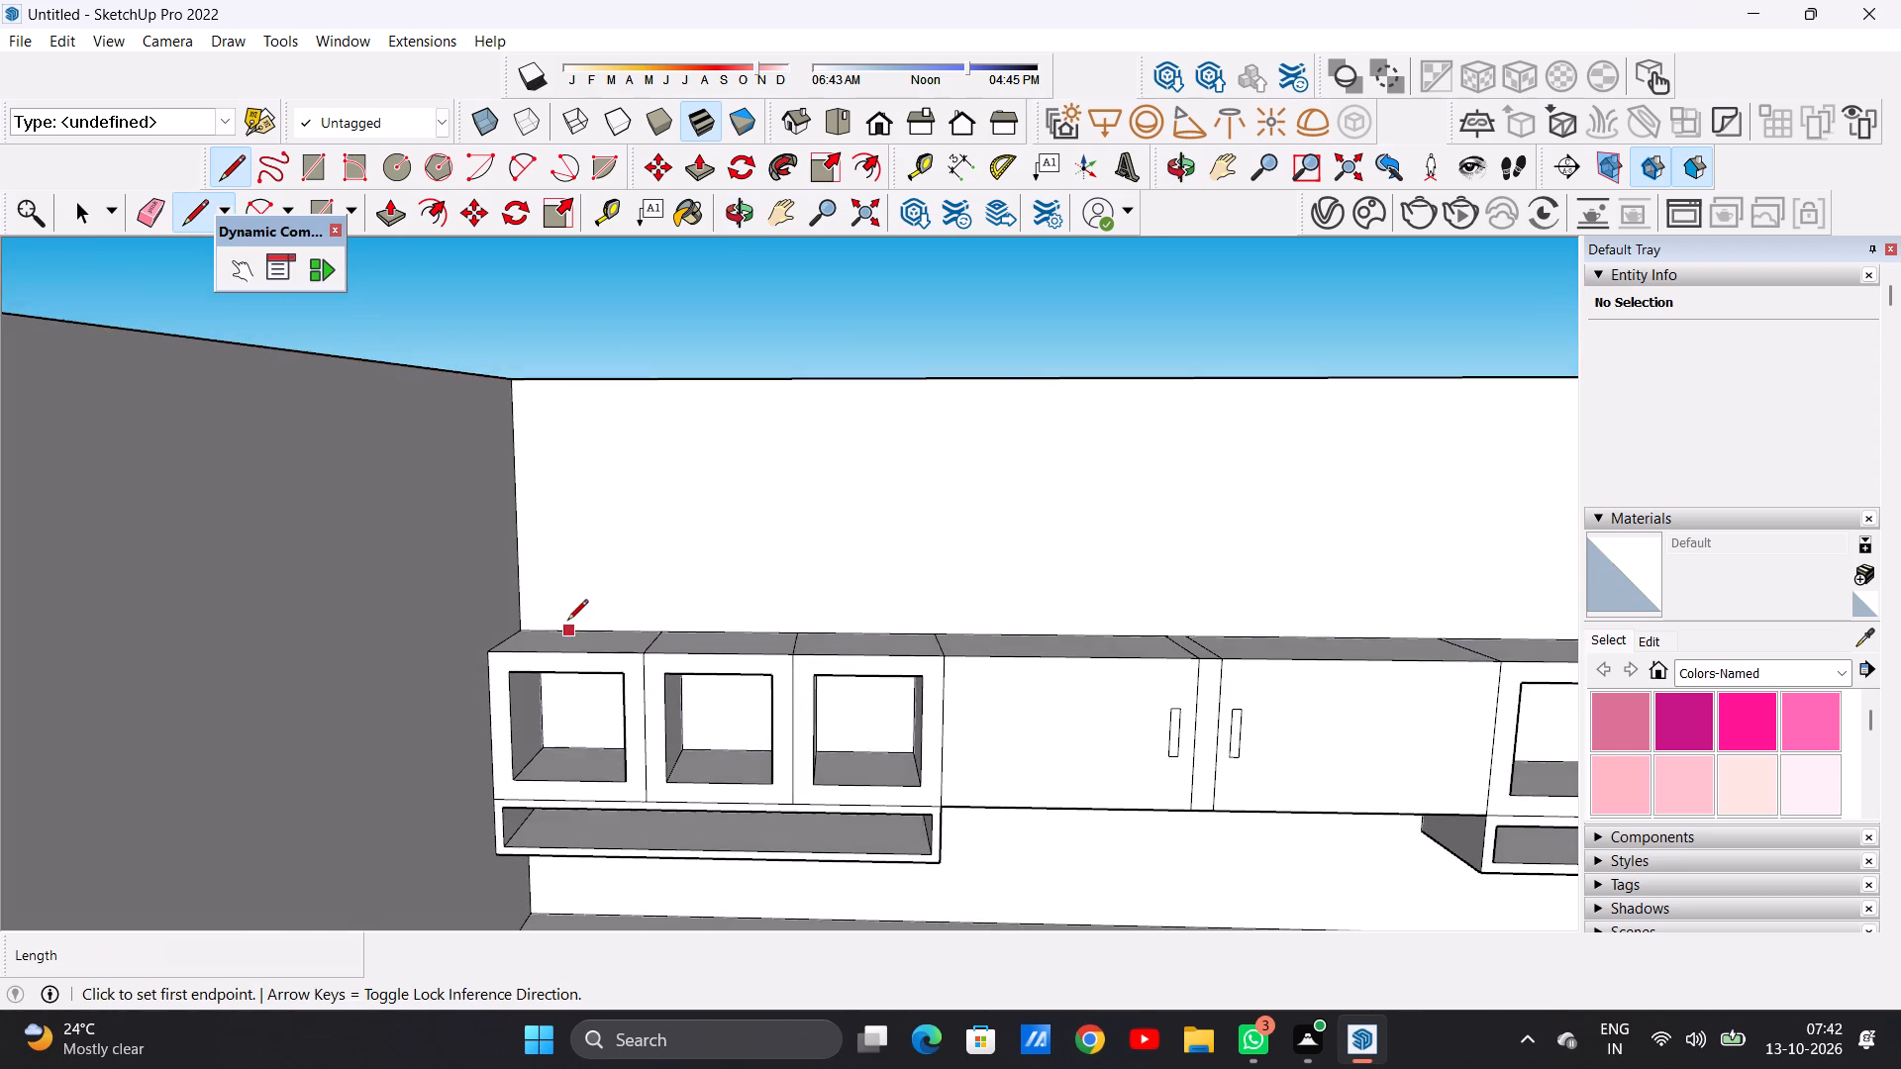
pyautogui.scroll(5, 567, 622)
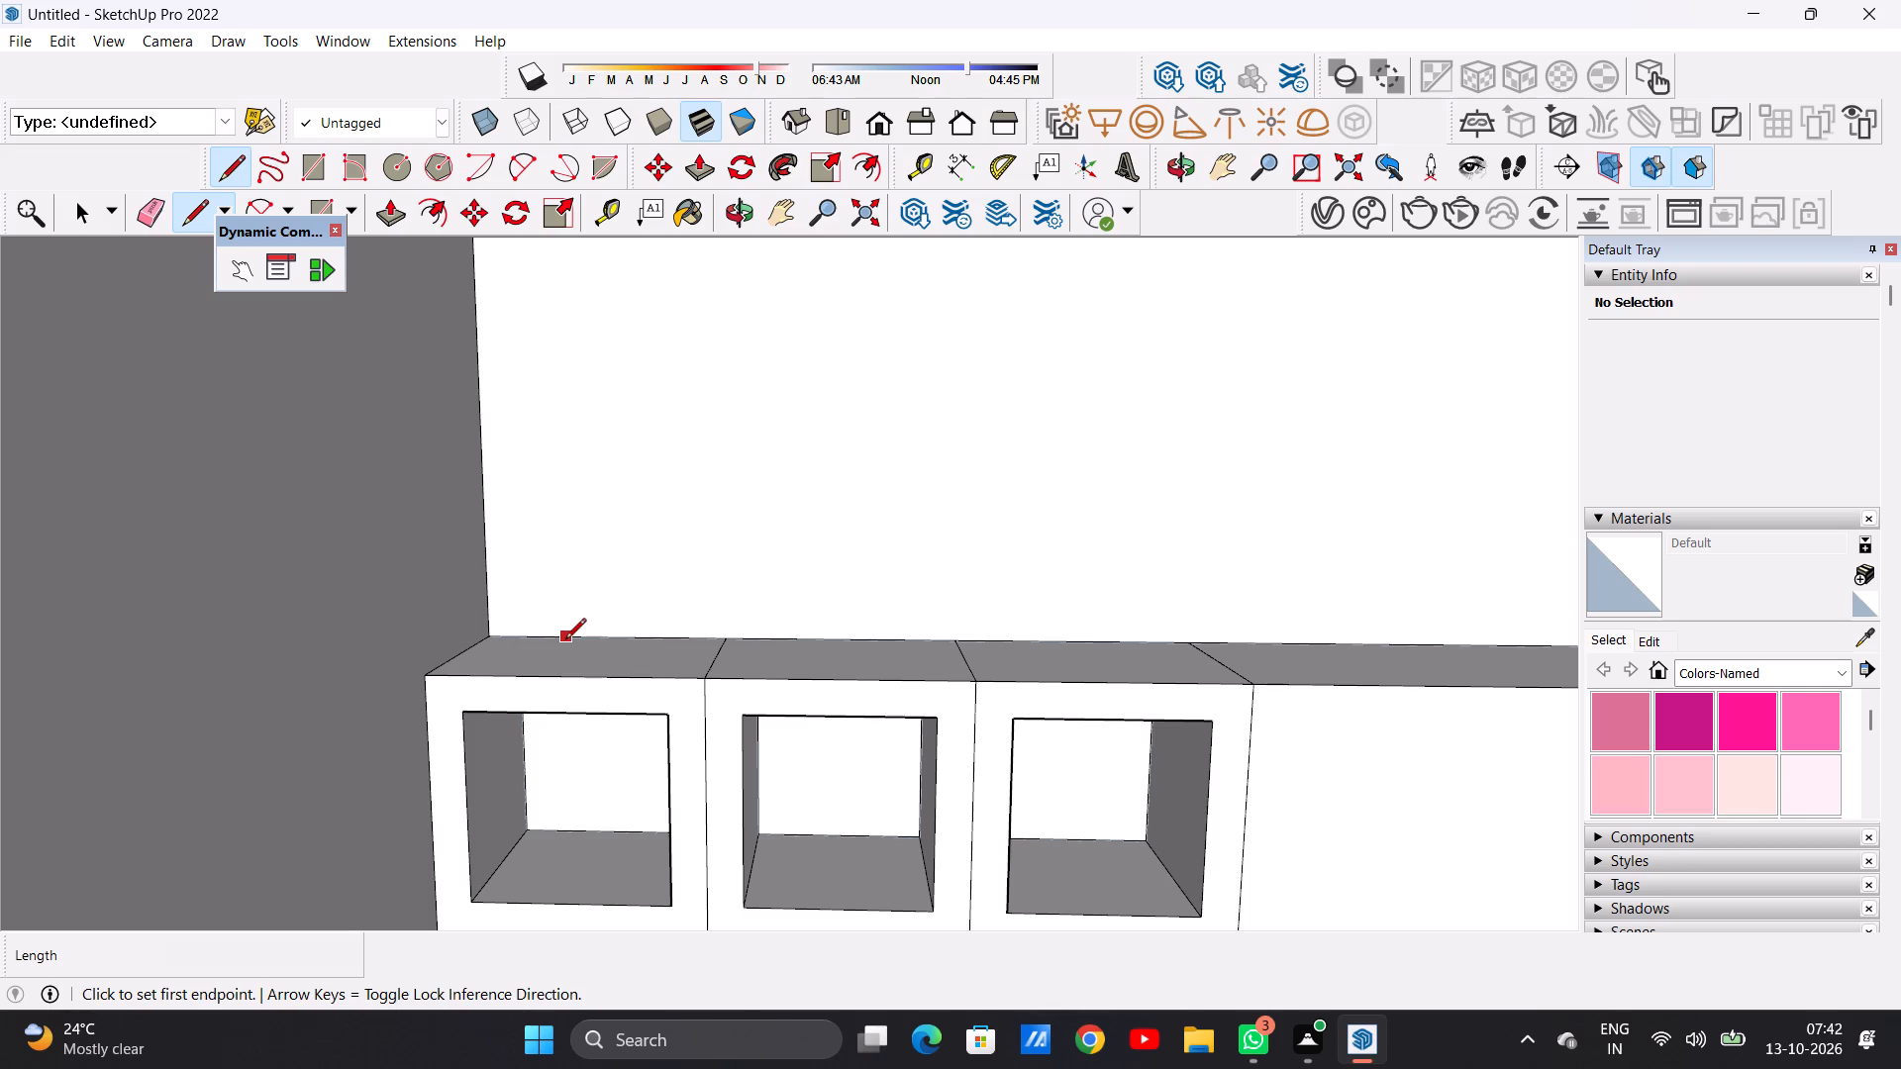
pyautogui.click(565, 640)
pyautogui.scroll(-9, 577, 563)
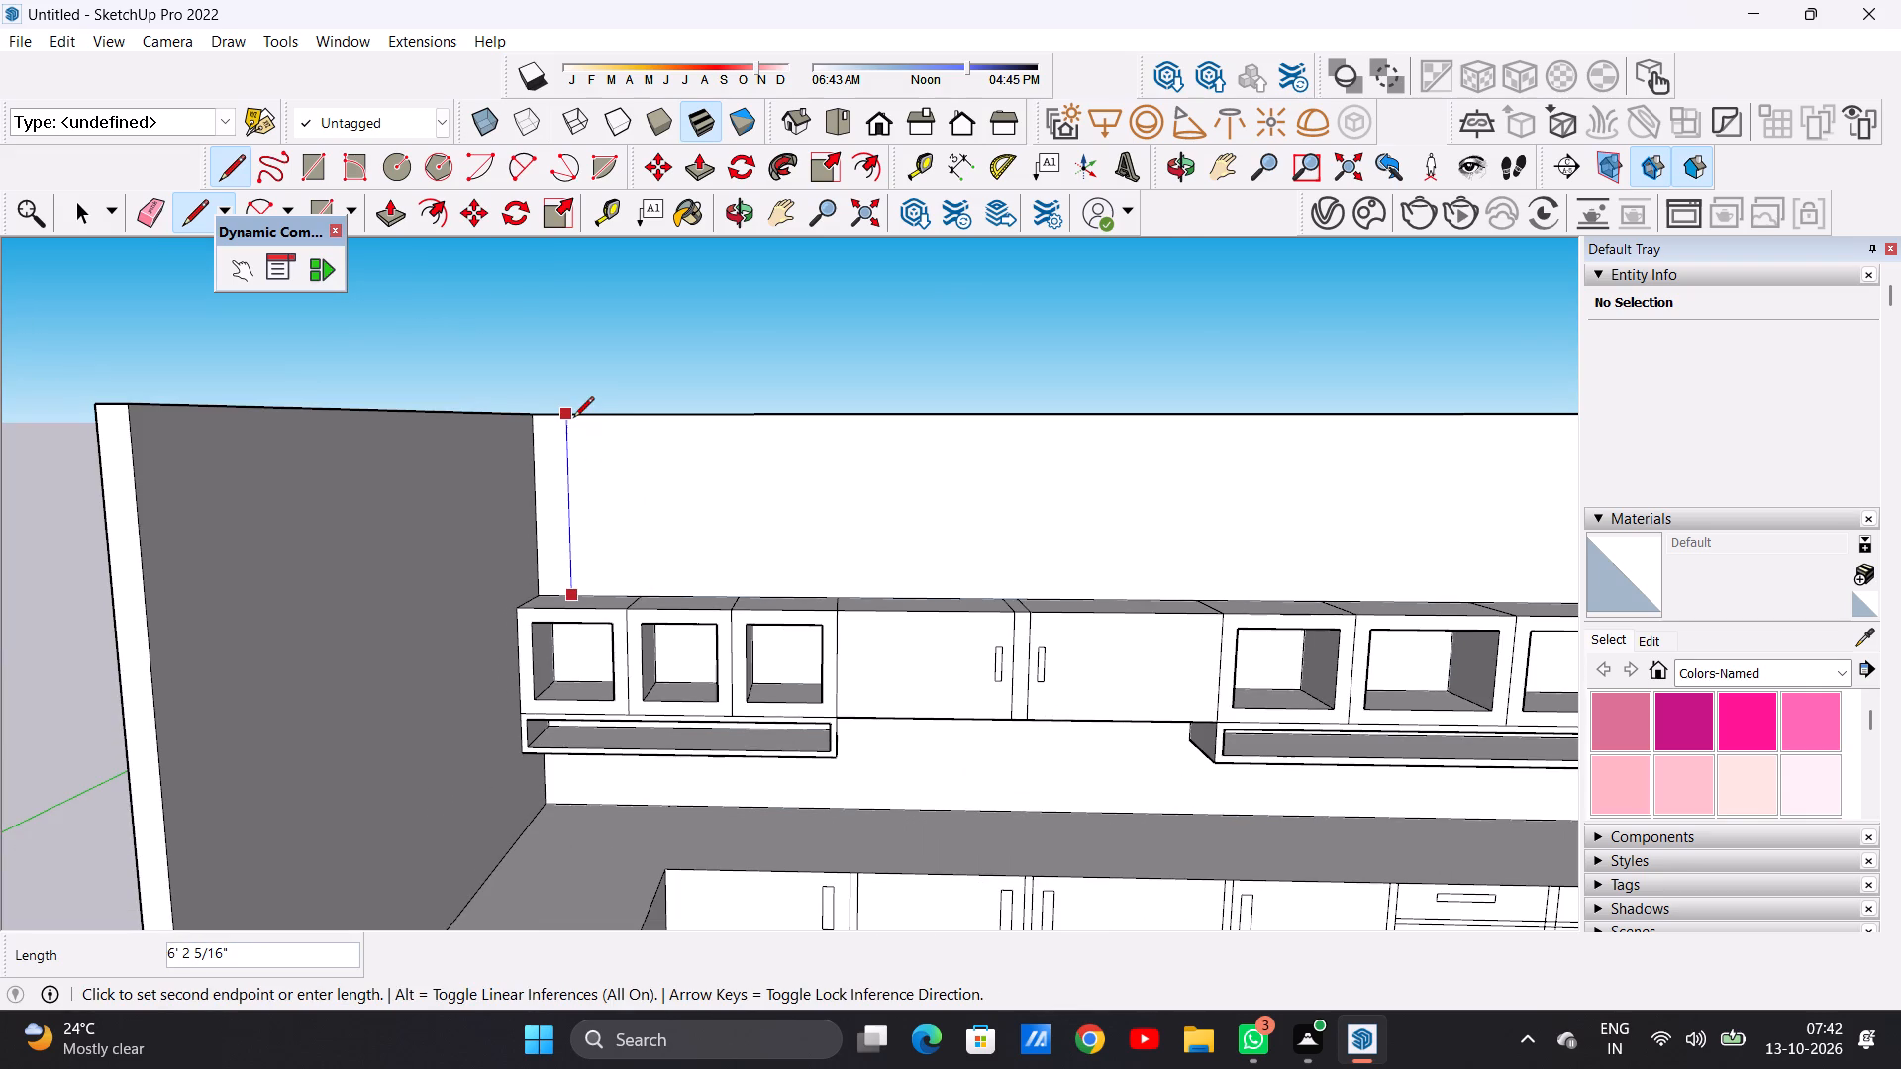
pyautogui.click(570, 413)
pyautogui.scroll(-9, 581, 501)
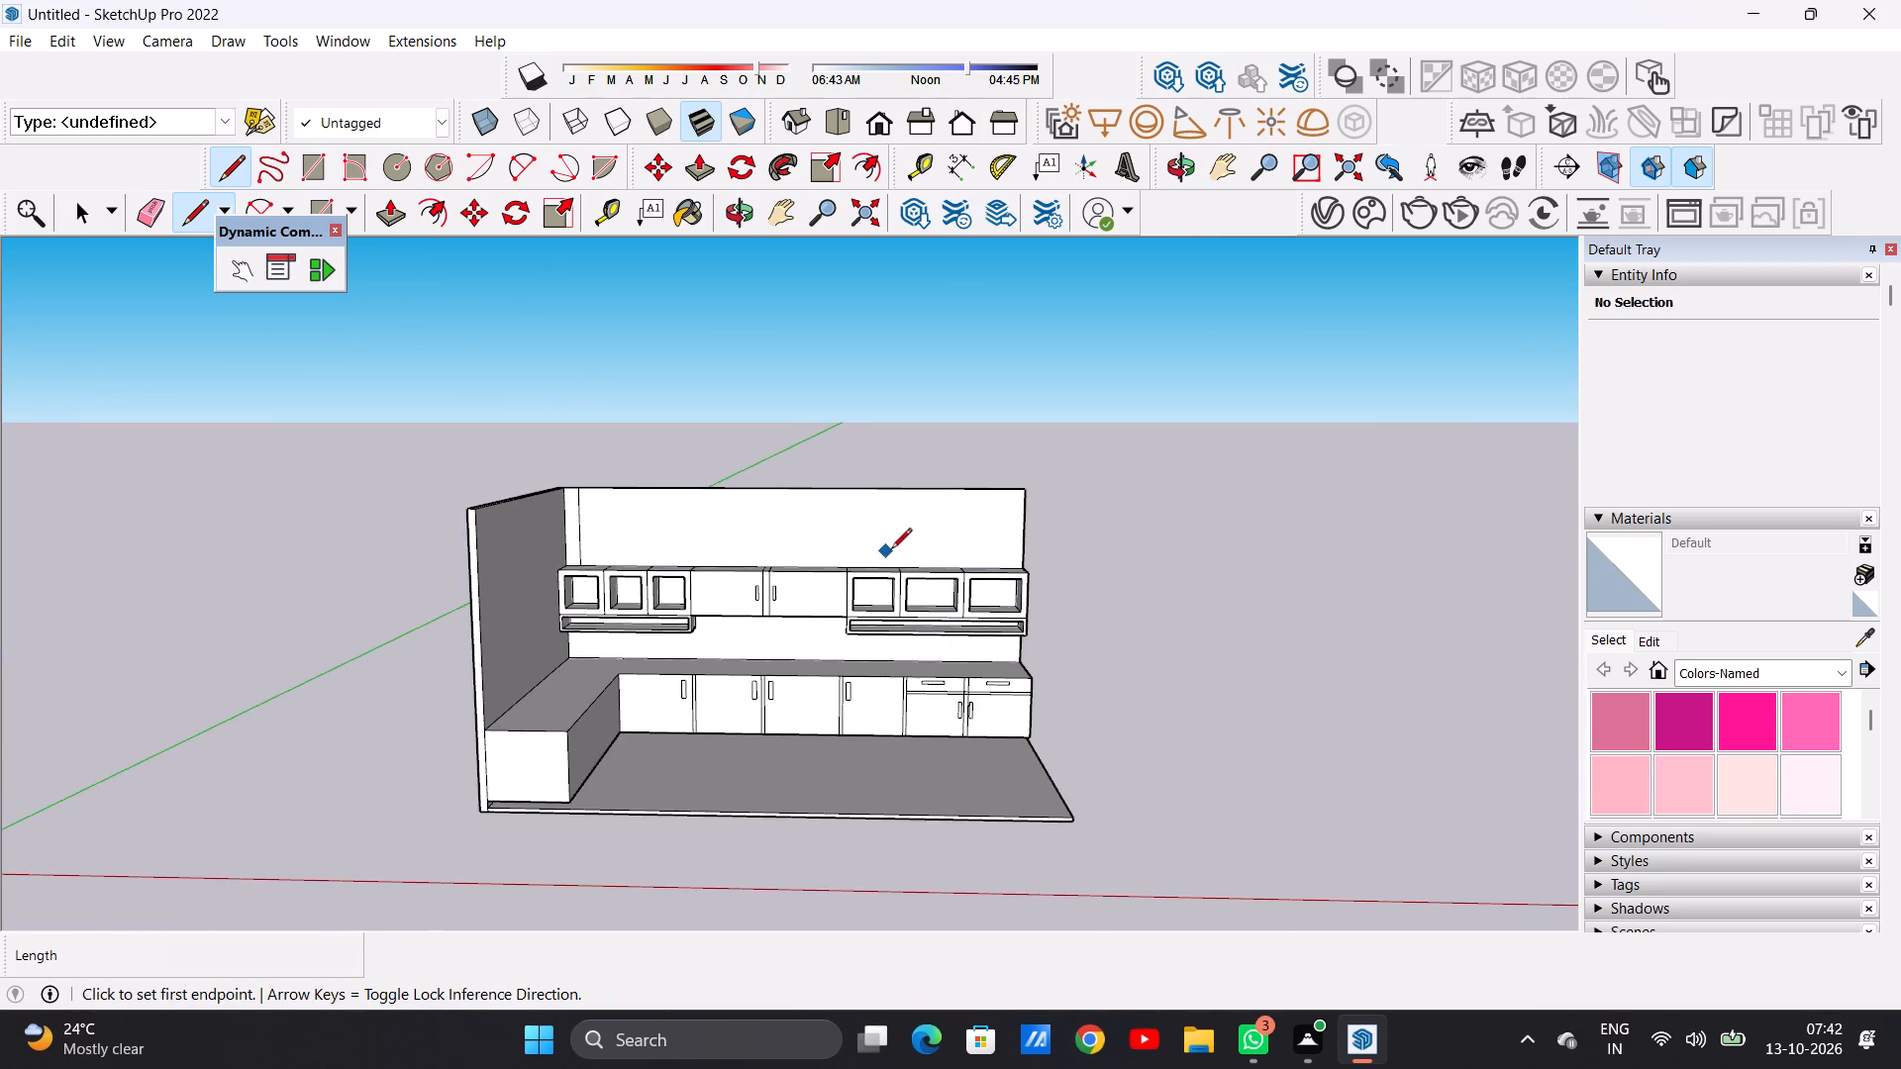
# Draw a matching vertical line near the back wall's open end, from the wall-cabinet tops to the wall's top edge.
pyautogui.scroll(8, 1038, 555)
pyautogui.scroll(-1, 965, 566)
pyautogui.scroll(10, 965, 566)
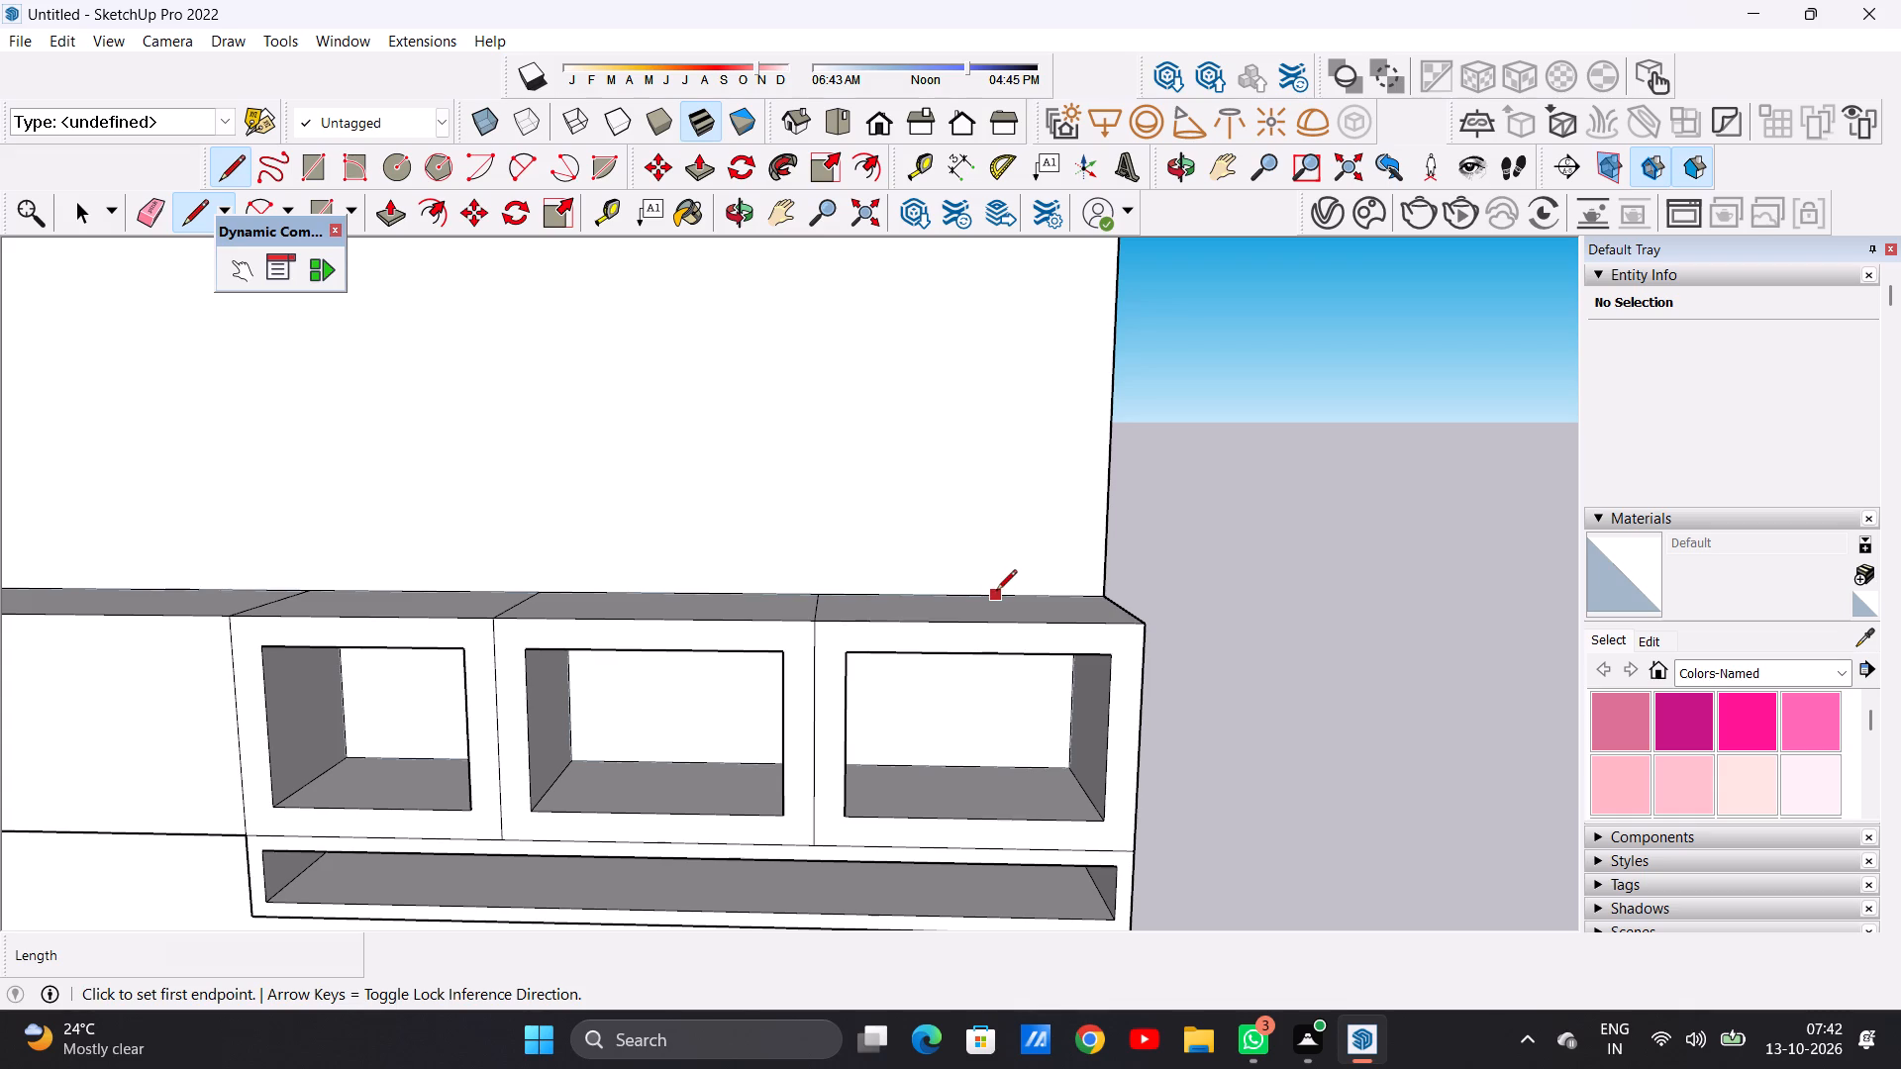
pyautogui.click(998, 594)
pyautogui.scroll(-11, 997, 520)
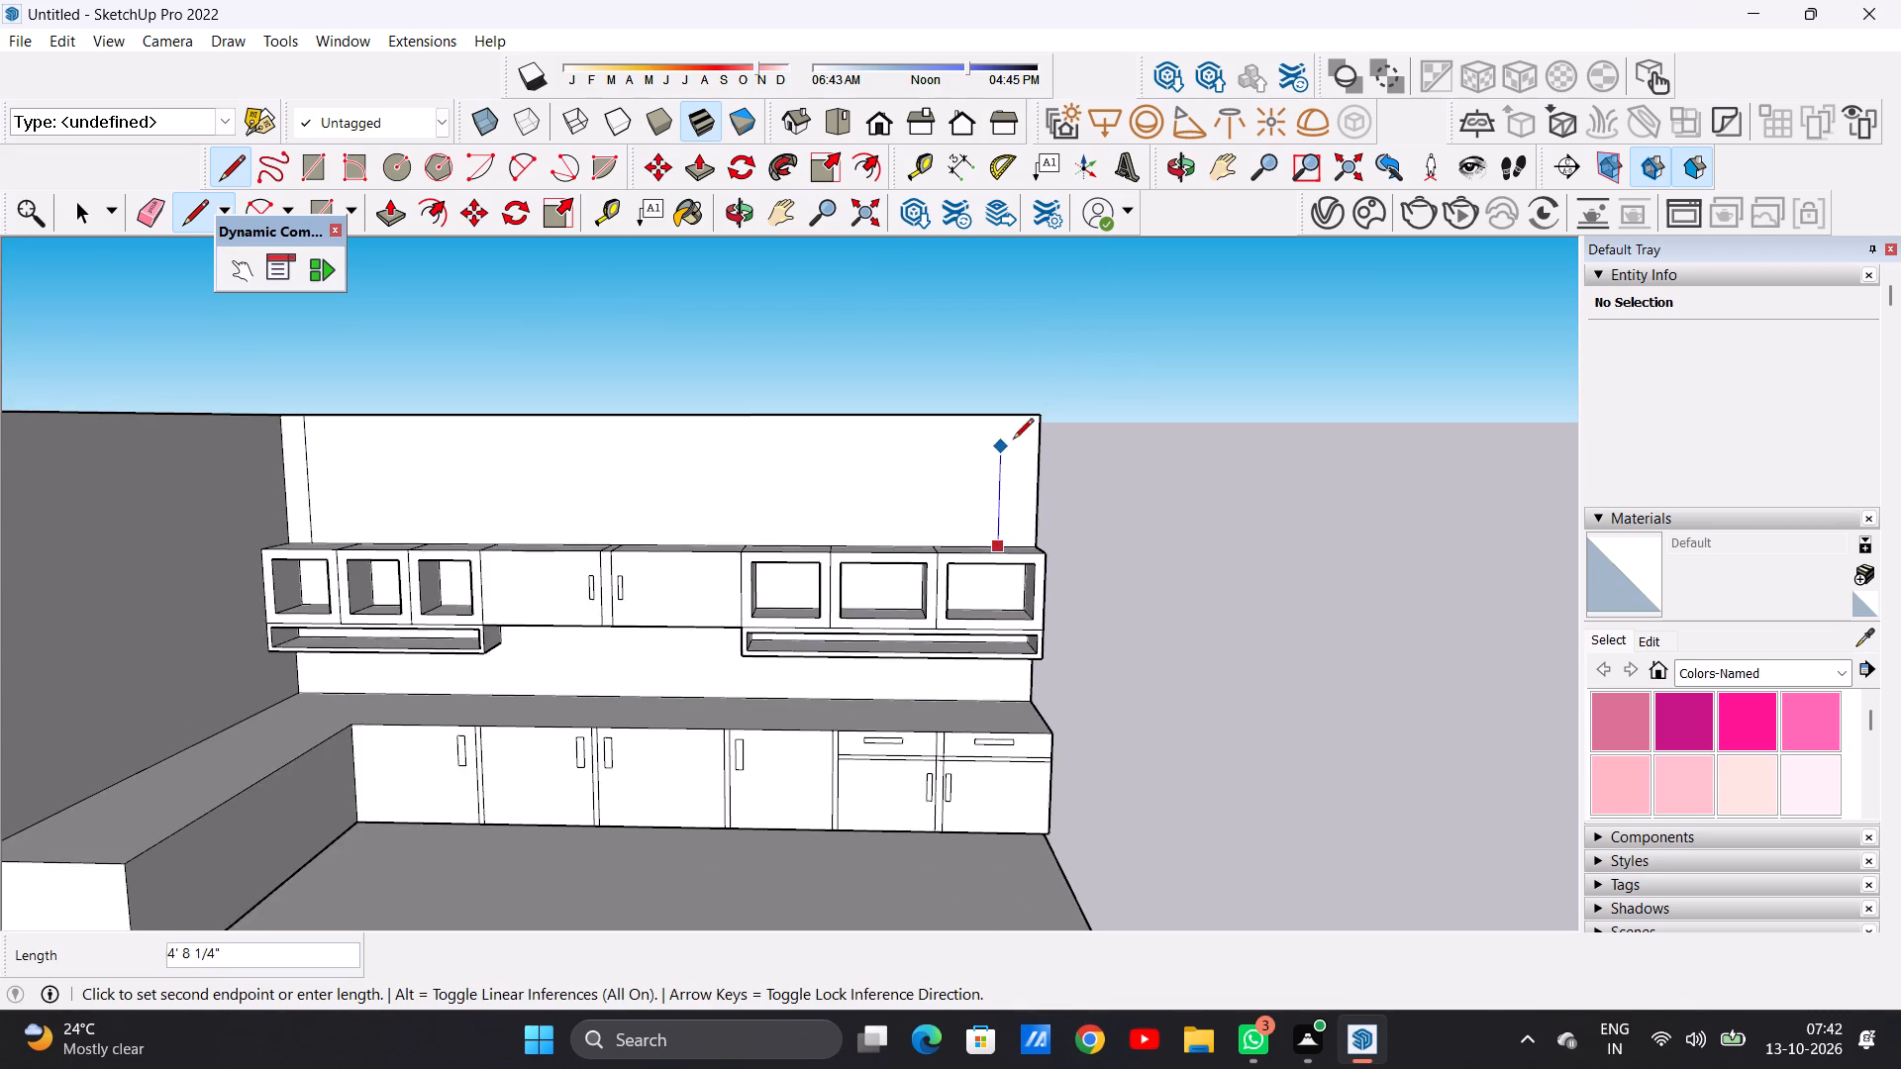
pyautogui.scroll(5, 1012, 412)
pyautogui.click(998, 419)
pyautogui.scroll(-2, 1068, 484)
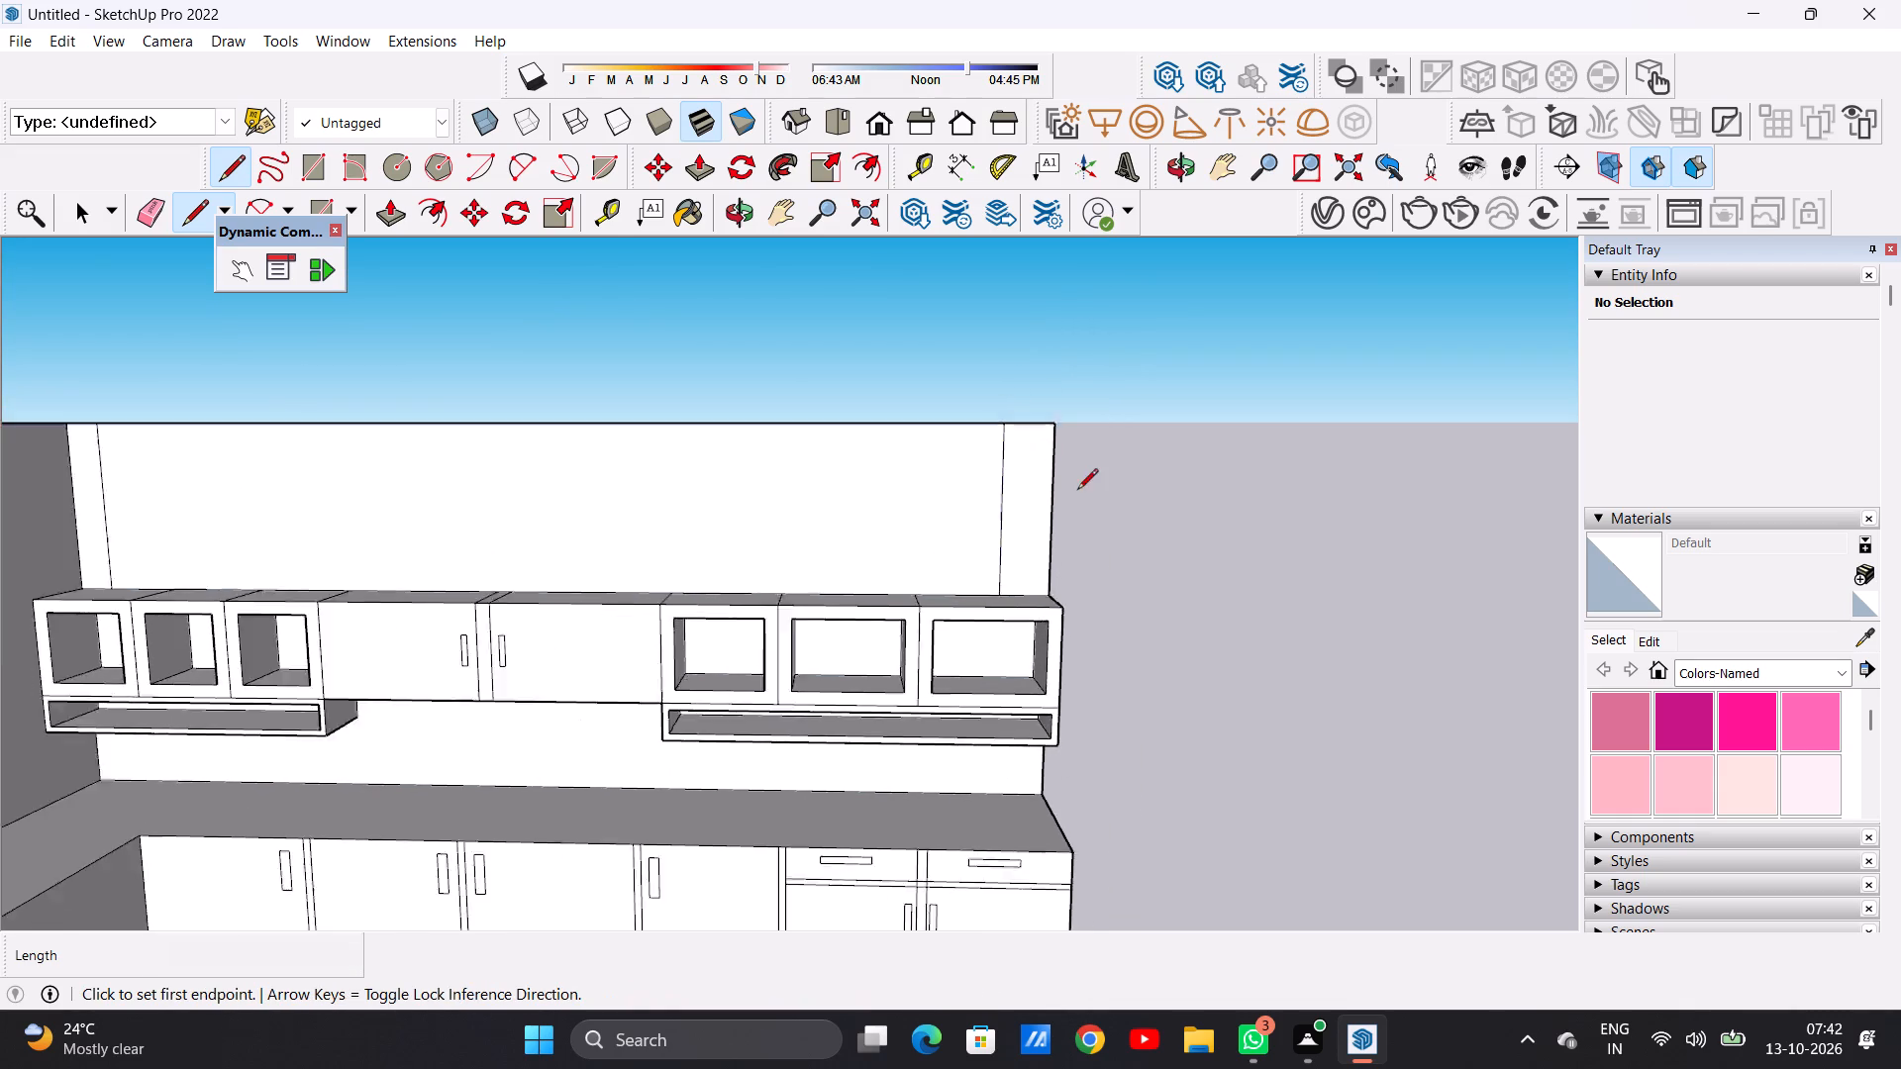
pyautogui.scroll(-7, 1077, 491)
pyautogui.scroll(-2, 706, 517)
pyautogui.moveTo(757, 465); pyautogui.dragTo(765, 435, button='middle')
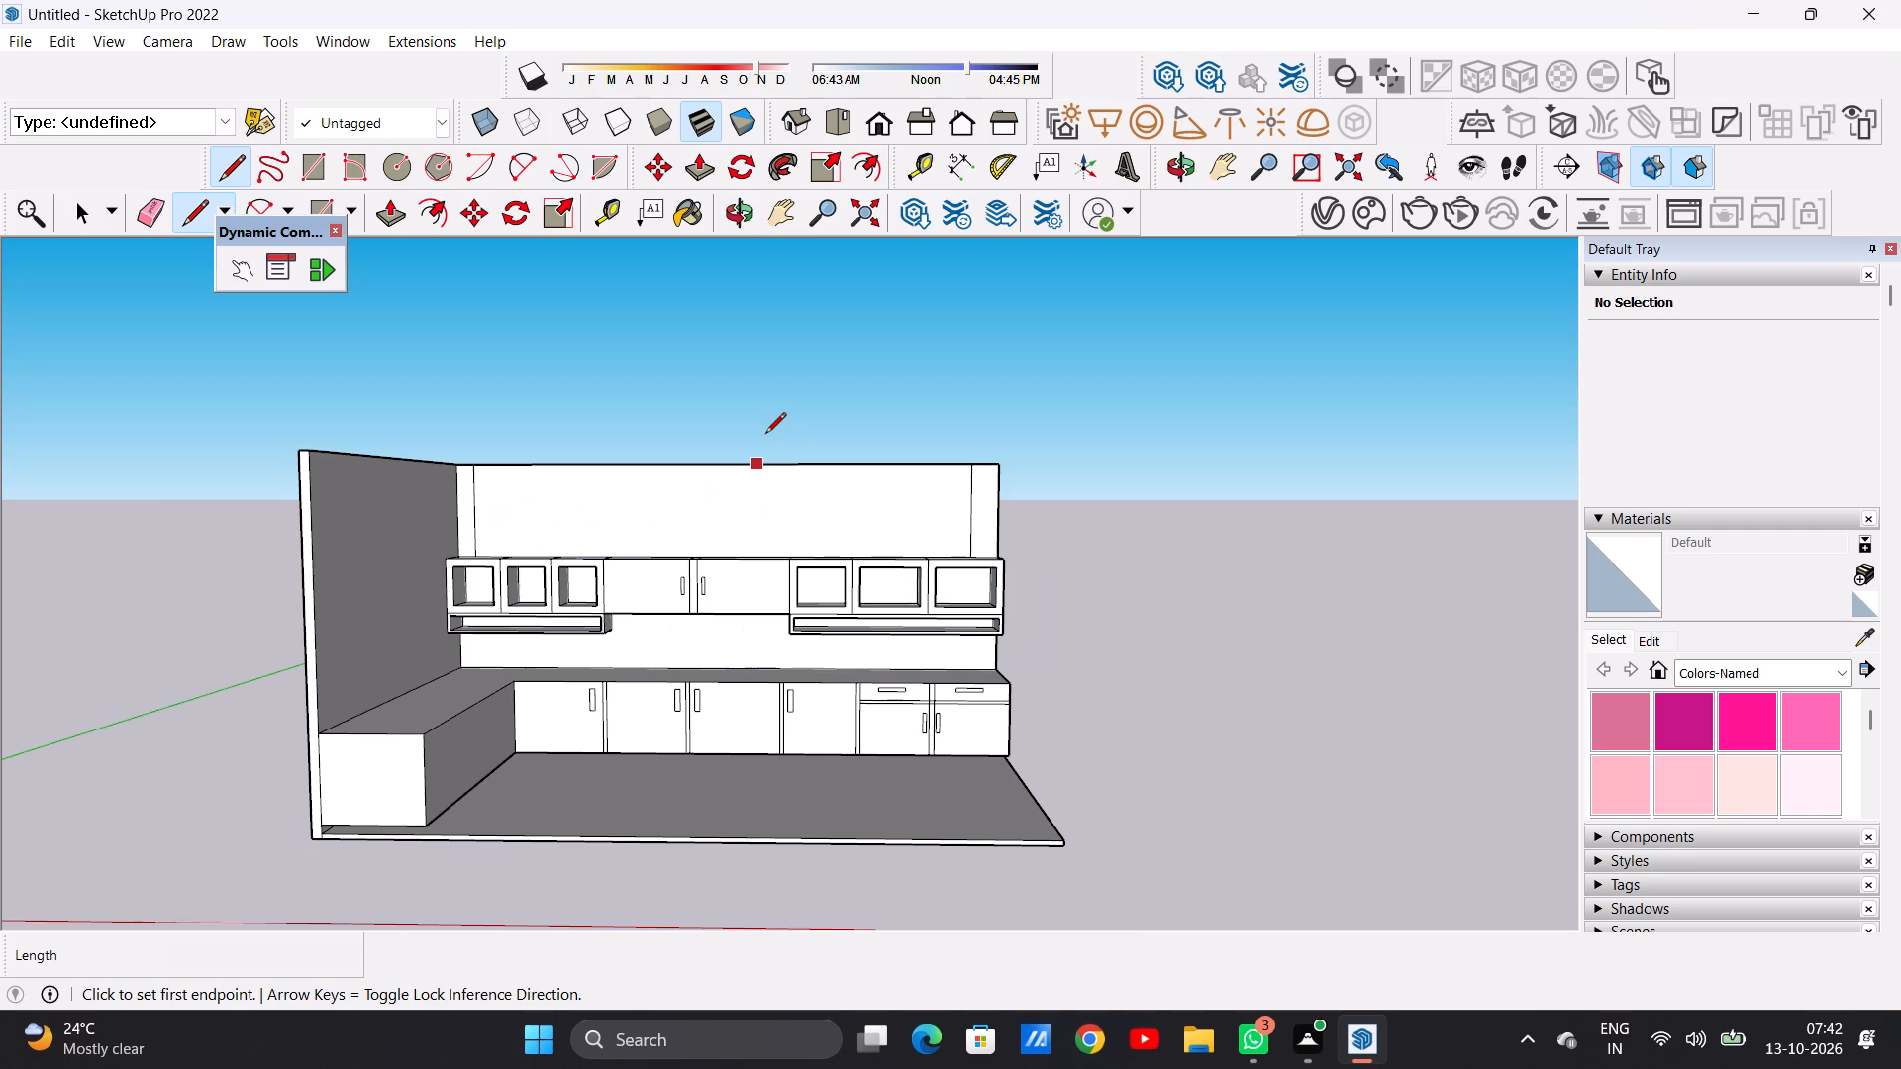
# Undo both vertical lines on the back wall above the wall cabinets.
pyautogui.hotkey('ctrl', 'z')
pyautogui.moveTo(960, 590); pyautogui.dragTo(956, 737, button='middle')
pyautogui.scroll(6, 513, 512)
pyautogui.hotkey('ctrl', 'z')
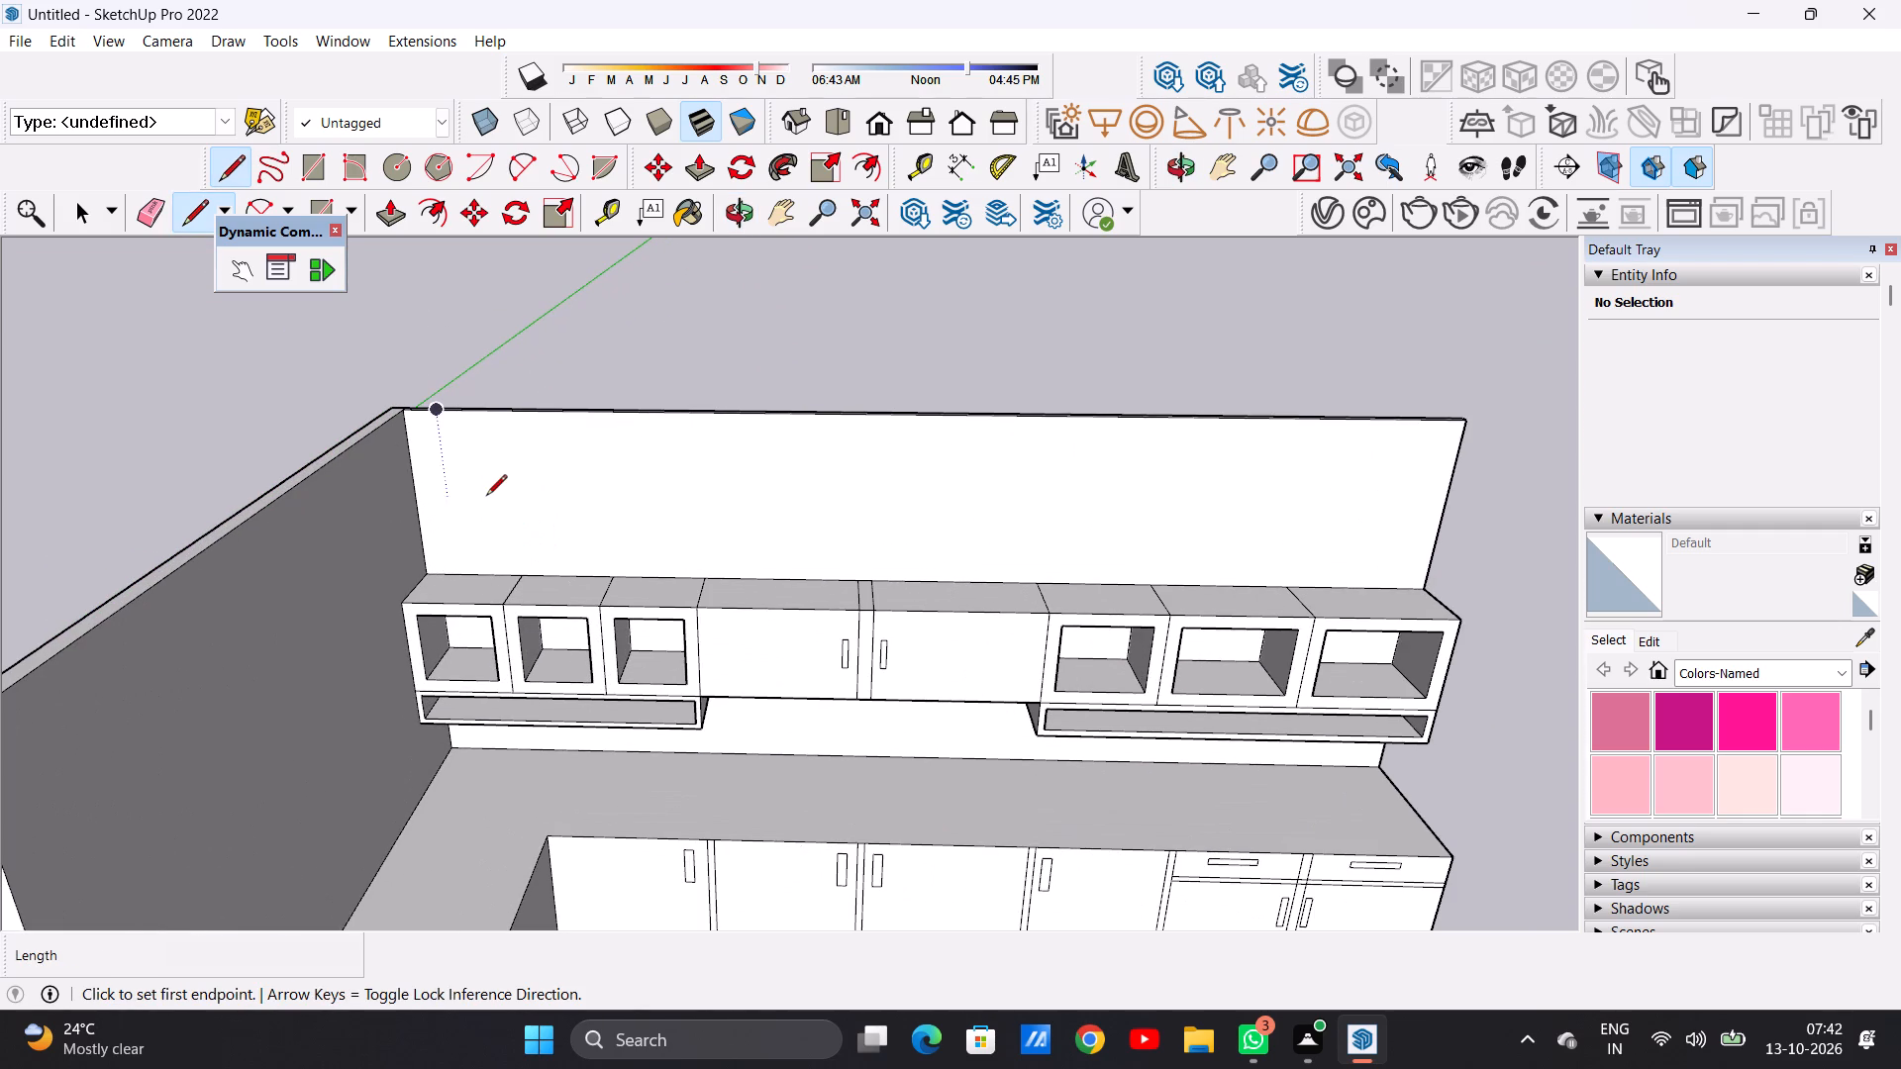
# Redraw the vertical line near the side-wall corner, from the first wall cabinet's back edge up to the back wall's top edge.
pyautogui.scroll(6, 465, 548)
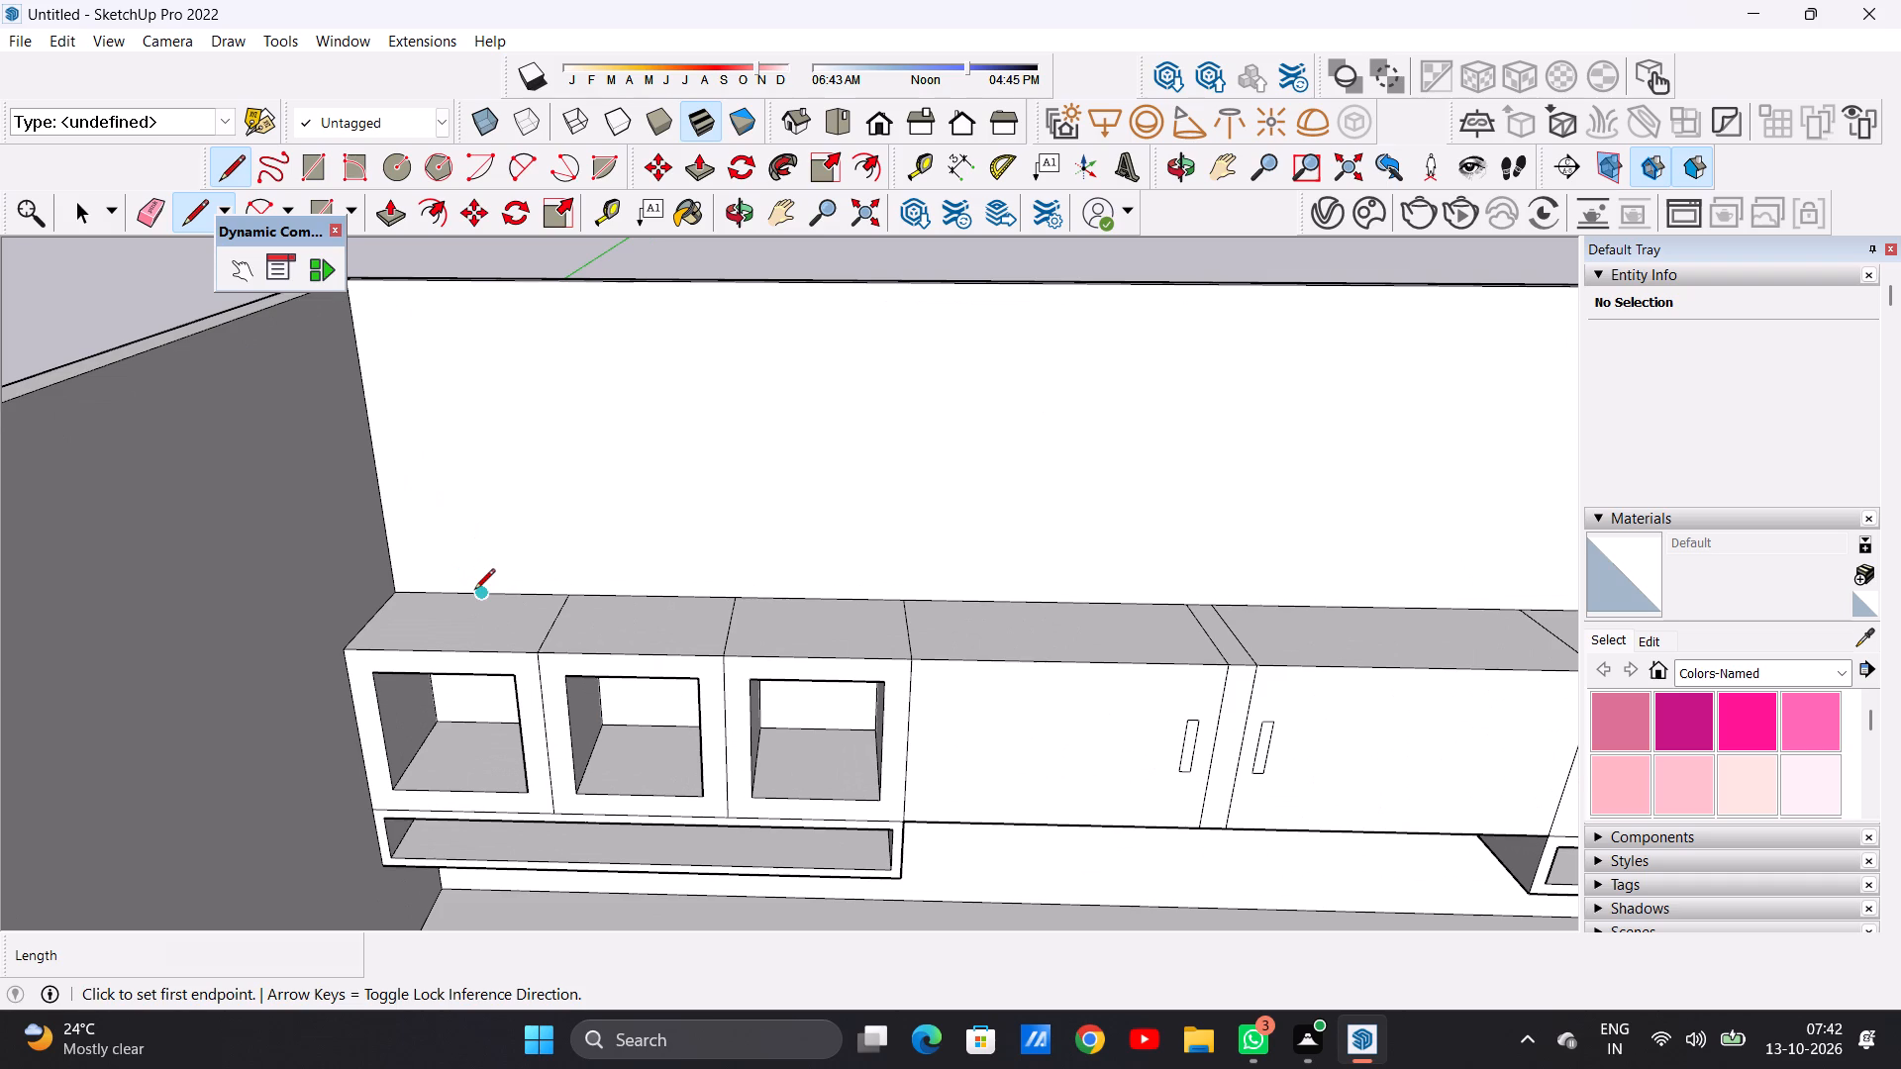
pyautogui.click(473, 588)
pyautogui.click(437, 285)
pyautogui.scroll(-3, 569, 498)
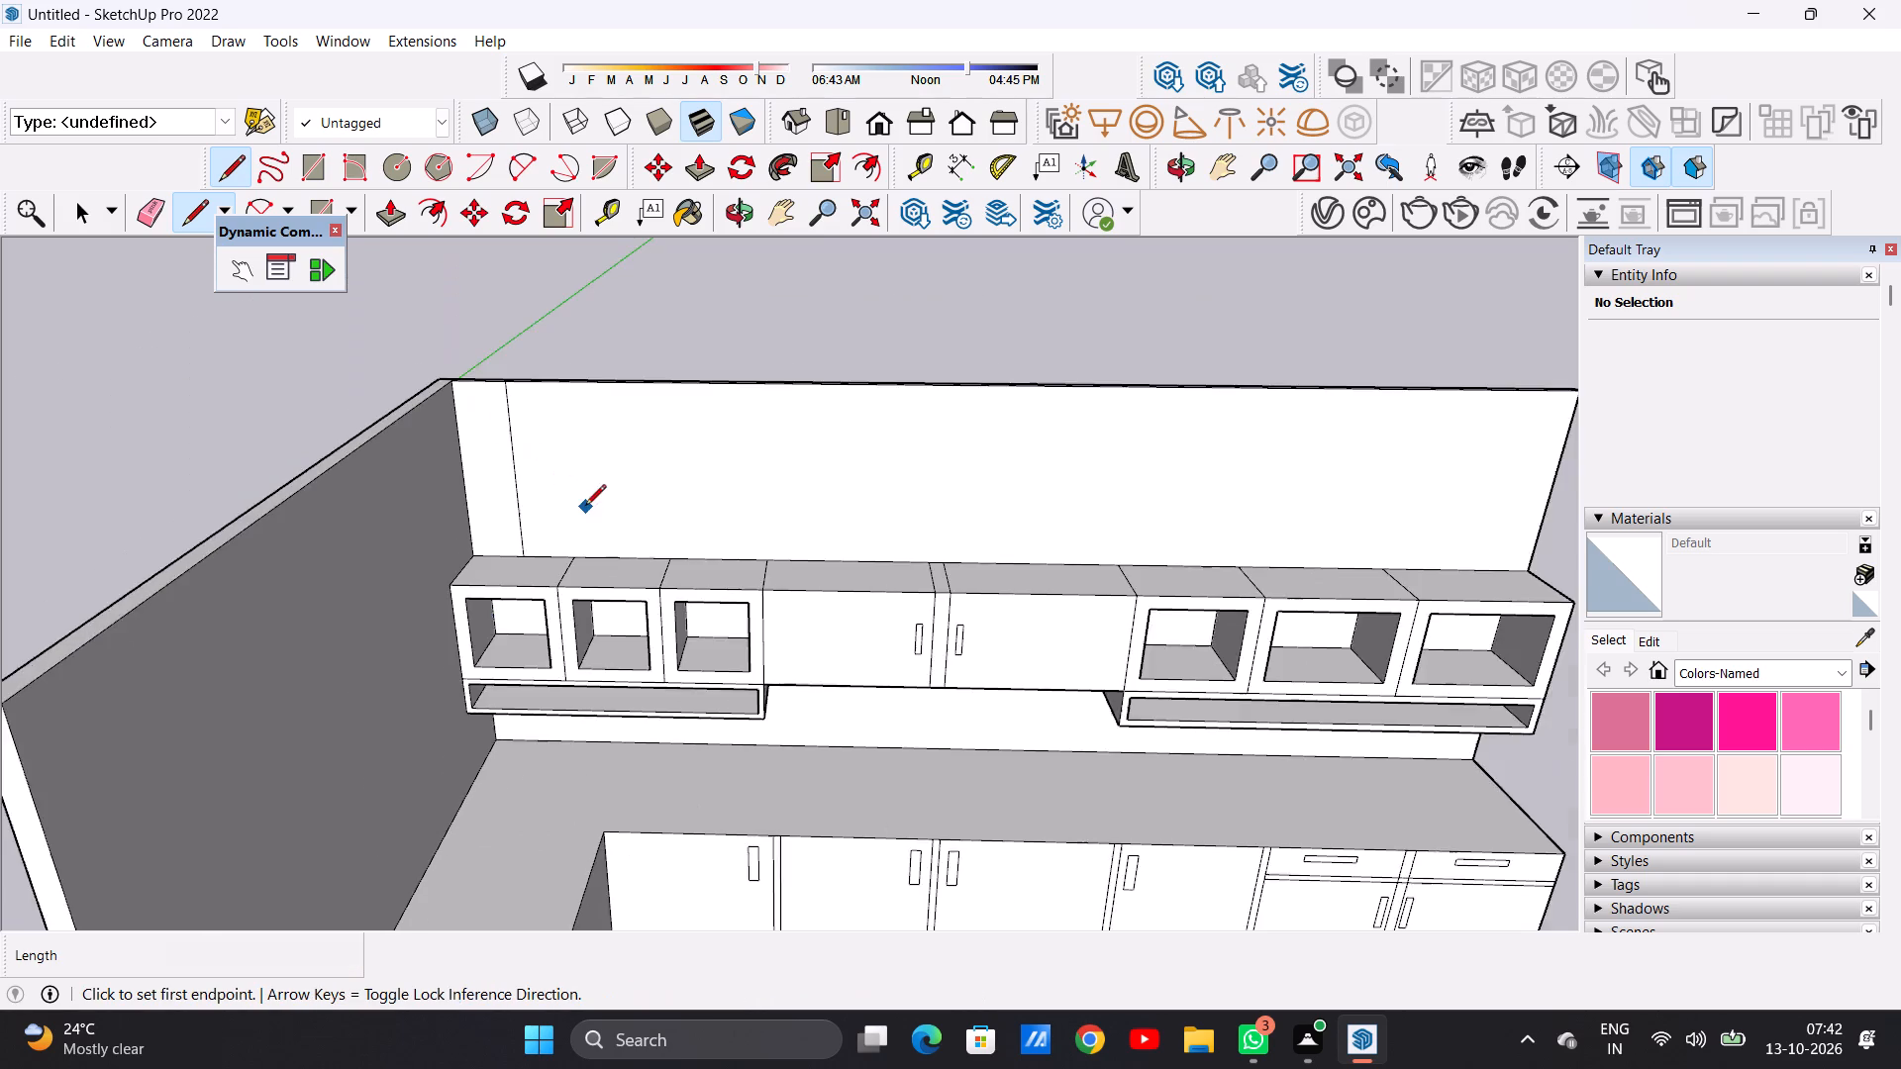
# Draw a 6' 2 5/16" vertical line near the back wall's open end, from the last wall cabinet's back edge to the wall's top.
pyautogui.scroll(-11, 585, 507)
pyautogui.scroll(12, 1046, 526)
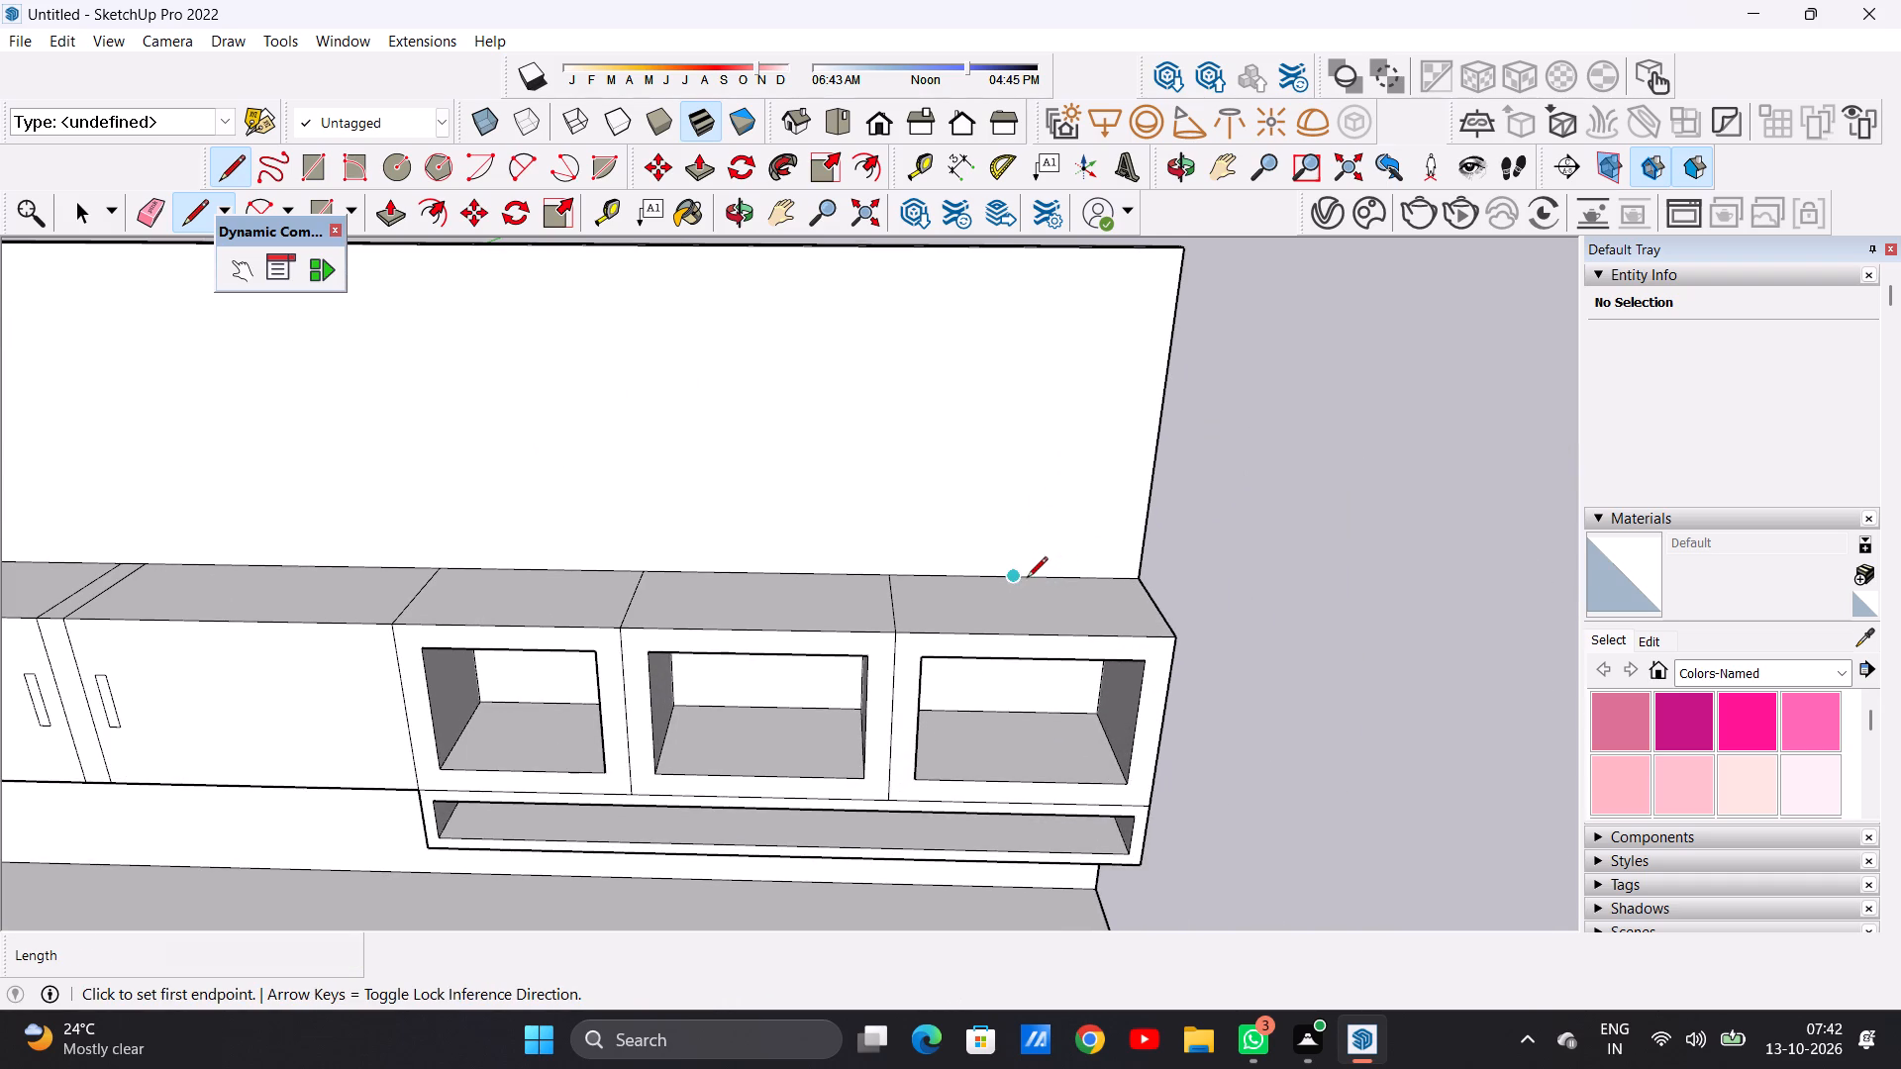
pyautogui.click(1042, 579)
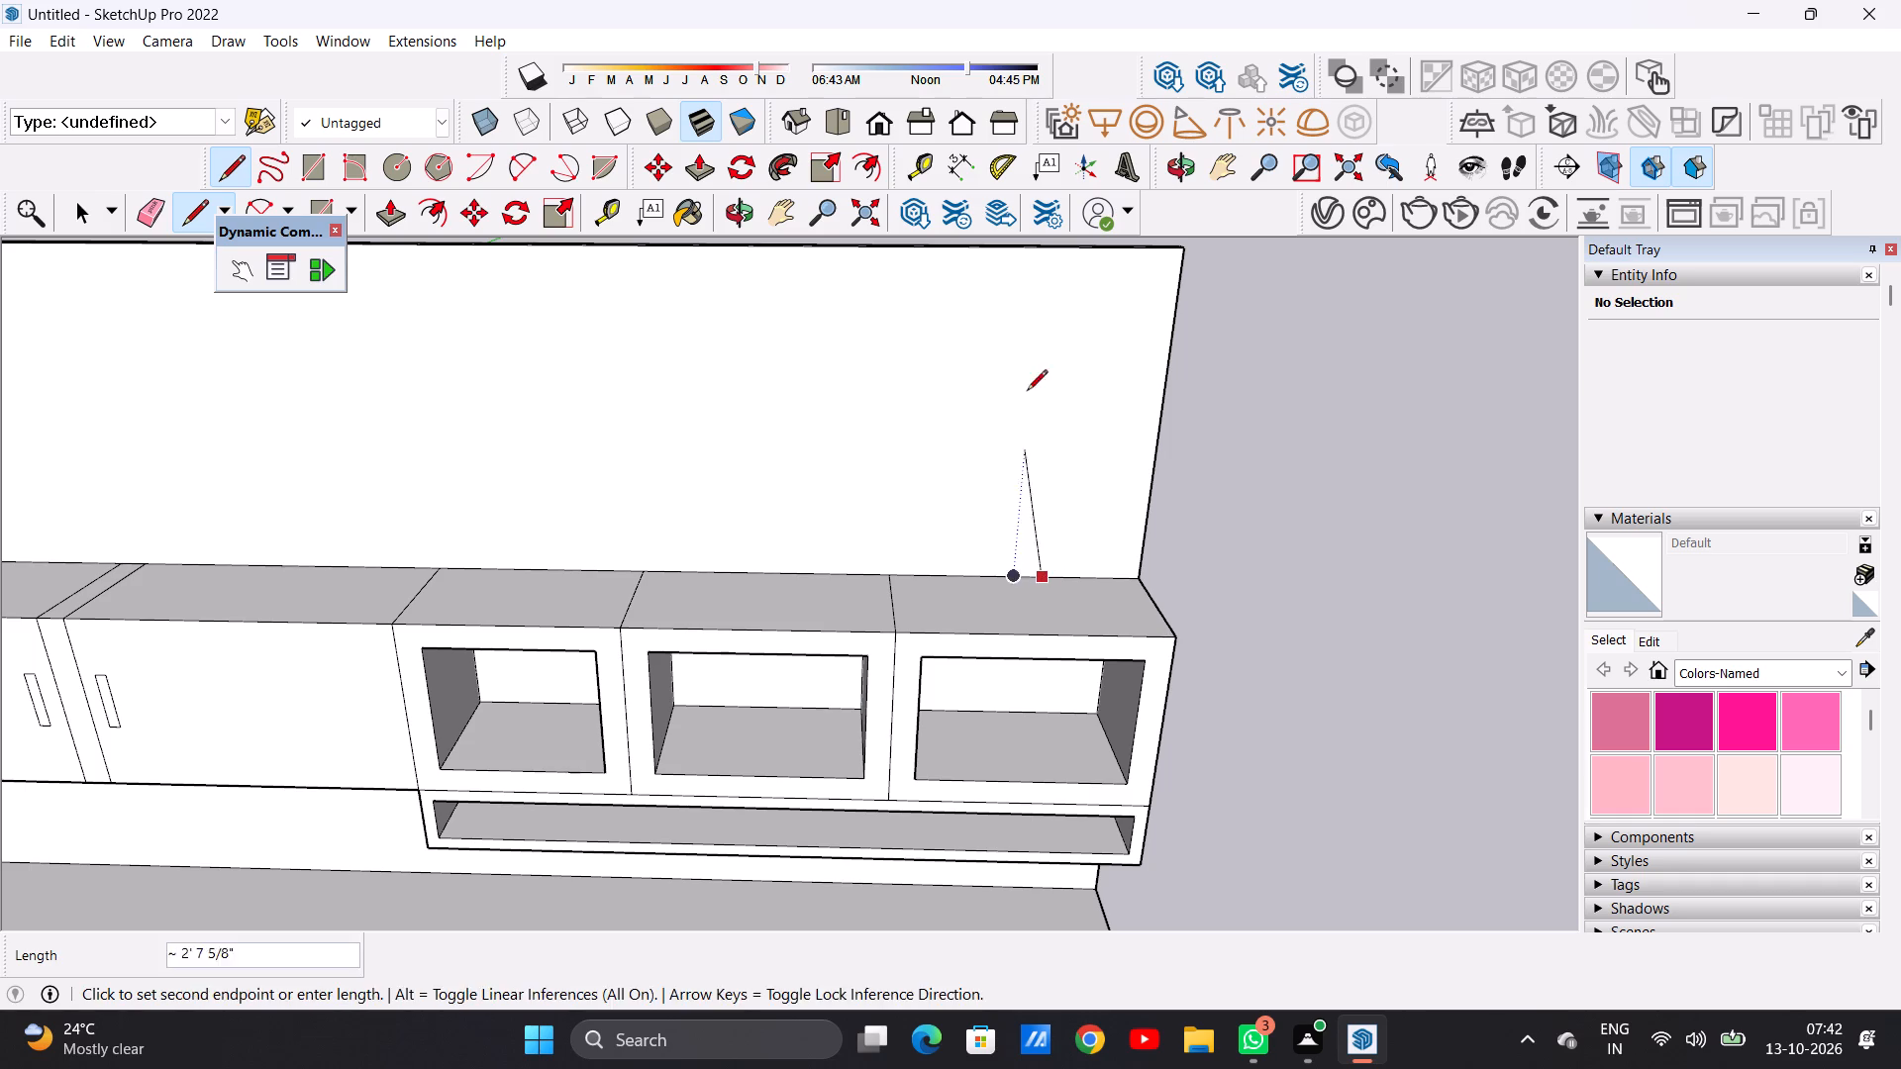
pyautogui.click(1073, 252)
pyautogui.press('space')
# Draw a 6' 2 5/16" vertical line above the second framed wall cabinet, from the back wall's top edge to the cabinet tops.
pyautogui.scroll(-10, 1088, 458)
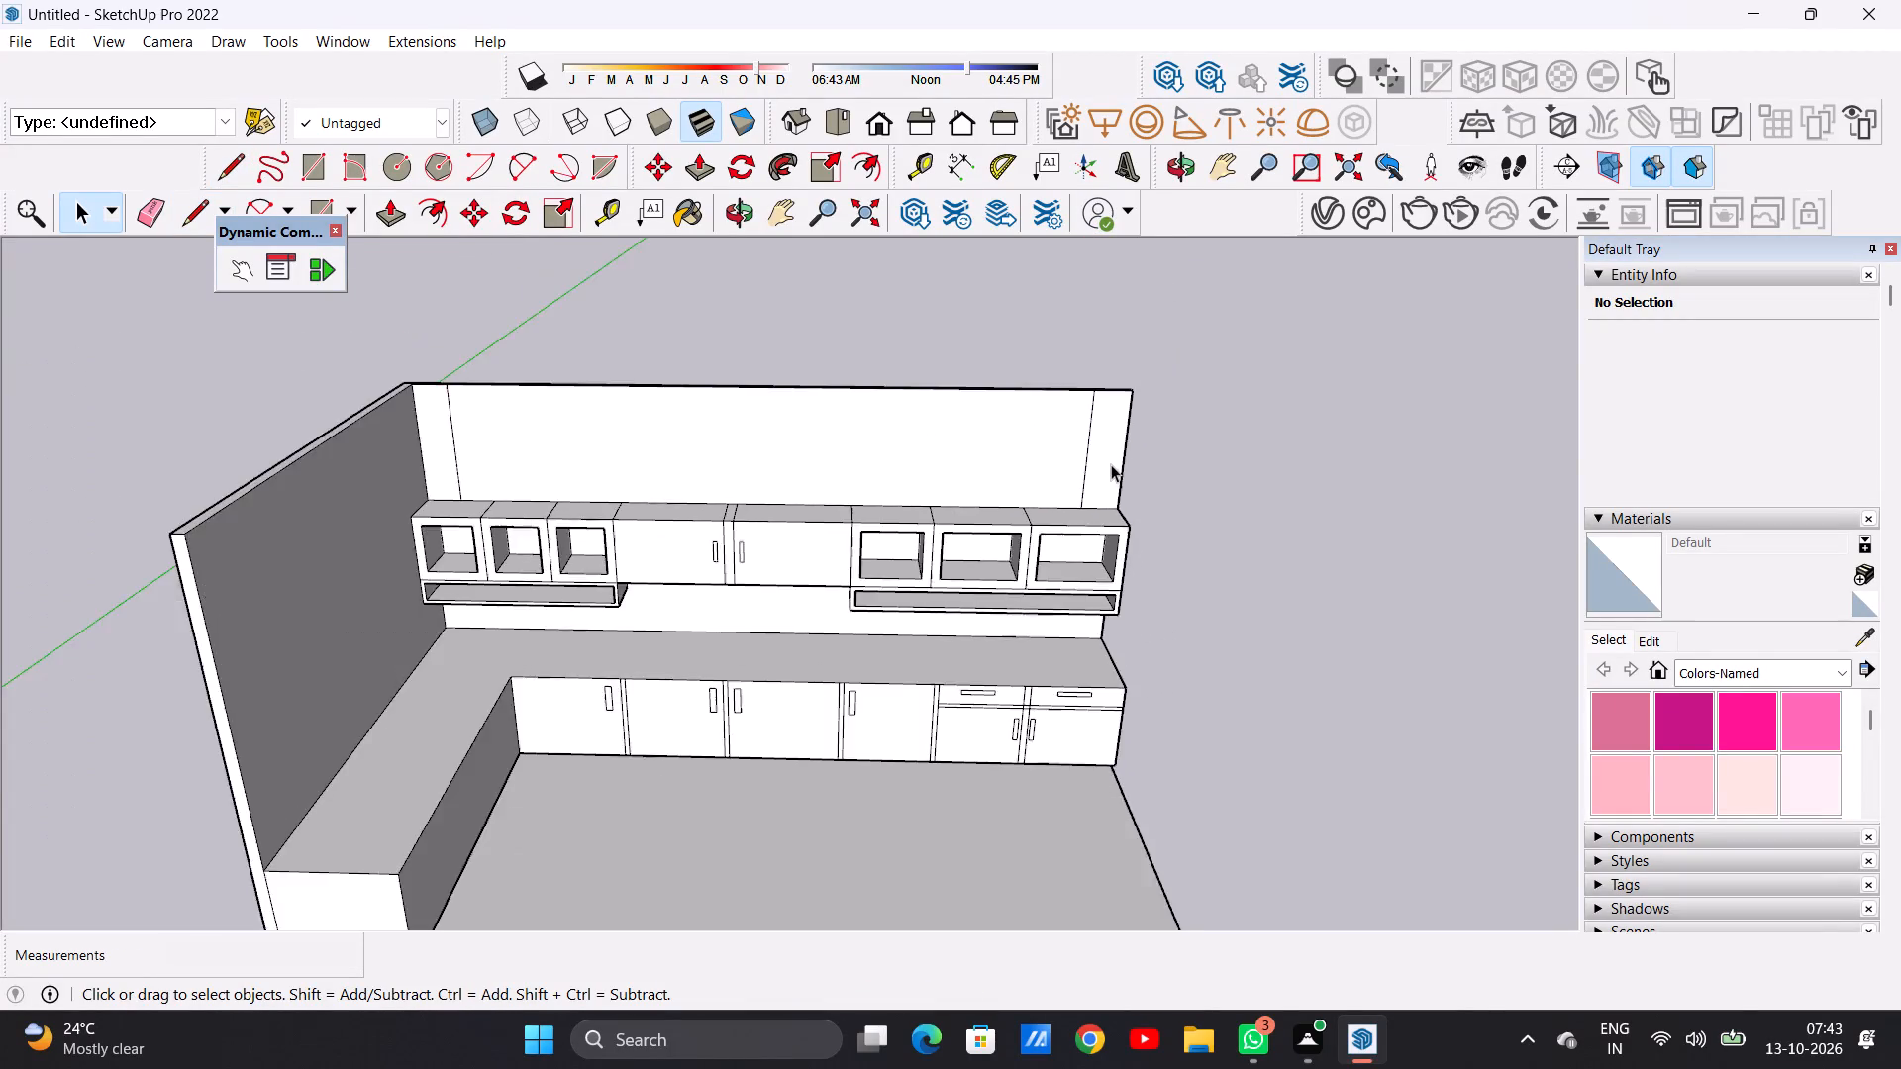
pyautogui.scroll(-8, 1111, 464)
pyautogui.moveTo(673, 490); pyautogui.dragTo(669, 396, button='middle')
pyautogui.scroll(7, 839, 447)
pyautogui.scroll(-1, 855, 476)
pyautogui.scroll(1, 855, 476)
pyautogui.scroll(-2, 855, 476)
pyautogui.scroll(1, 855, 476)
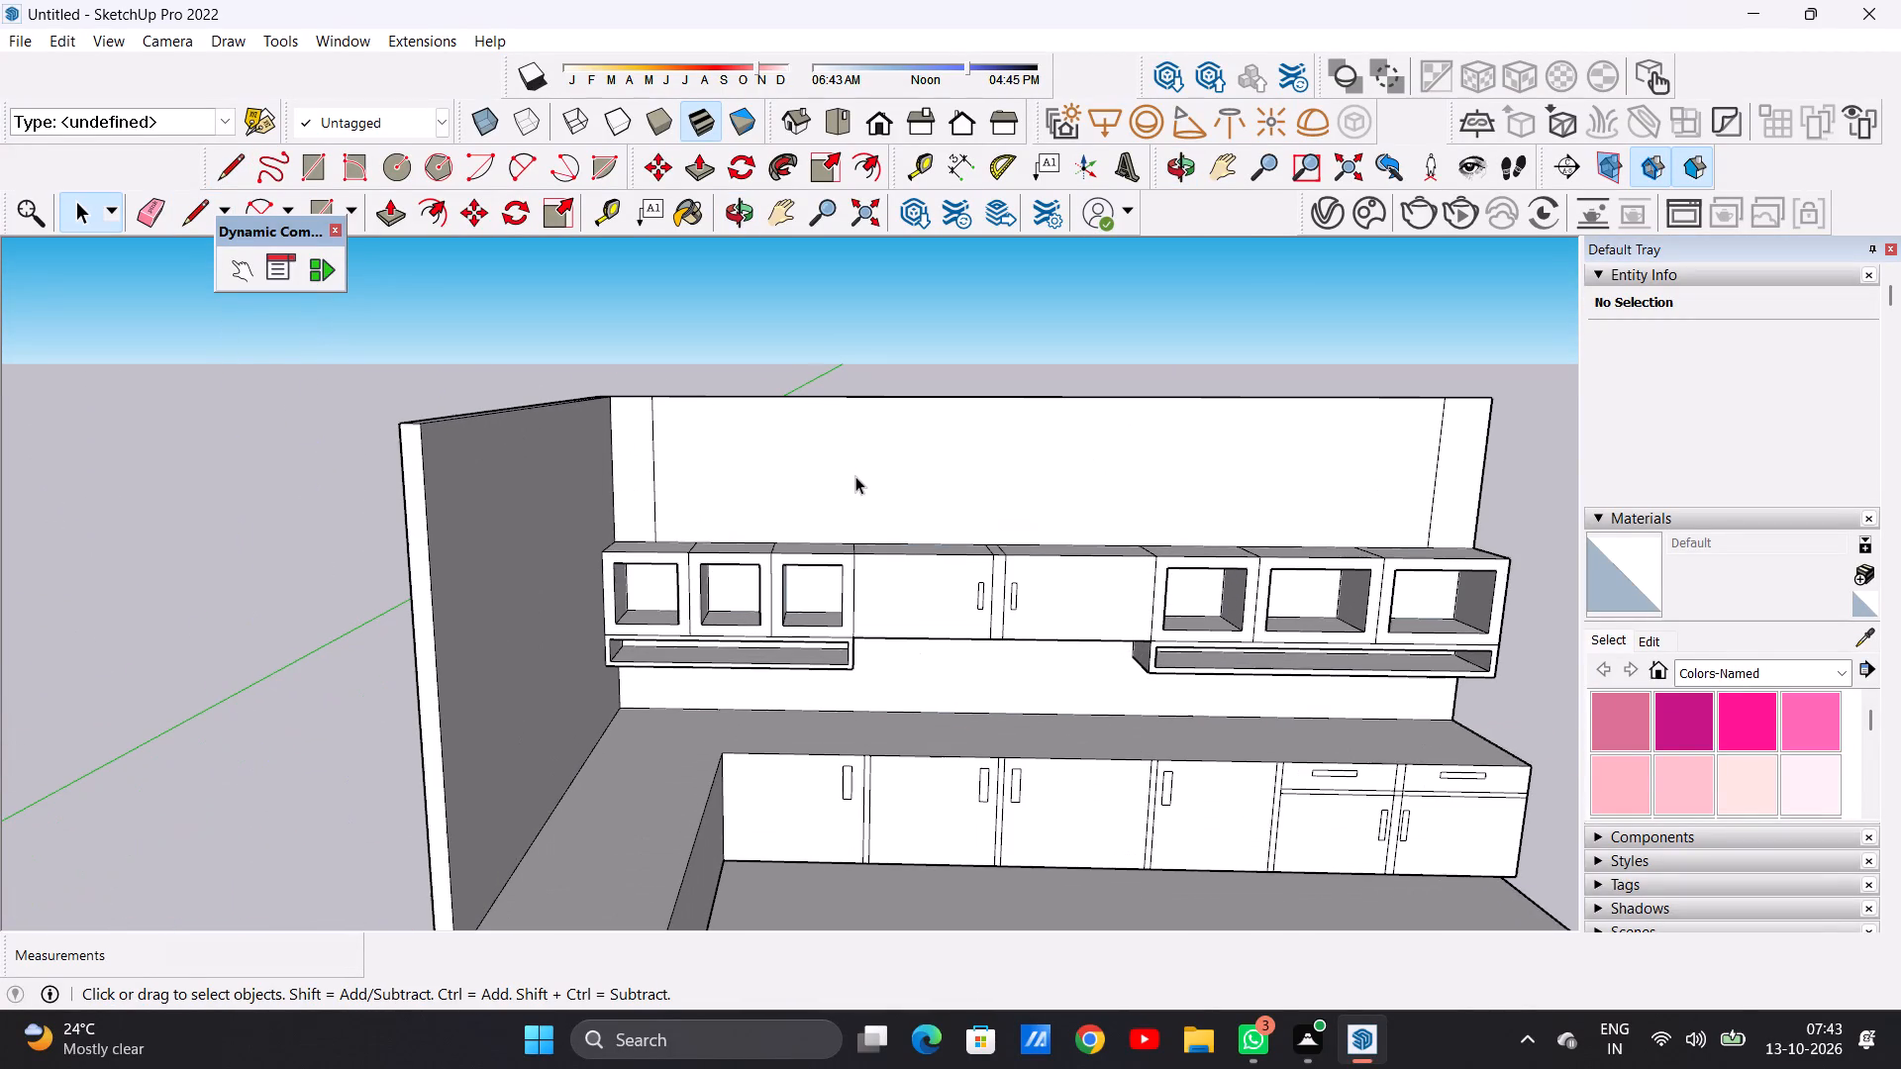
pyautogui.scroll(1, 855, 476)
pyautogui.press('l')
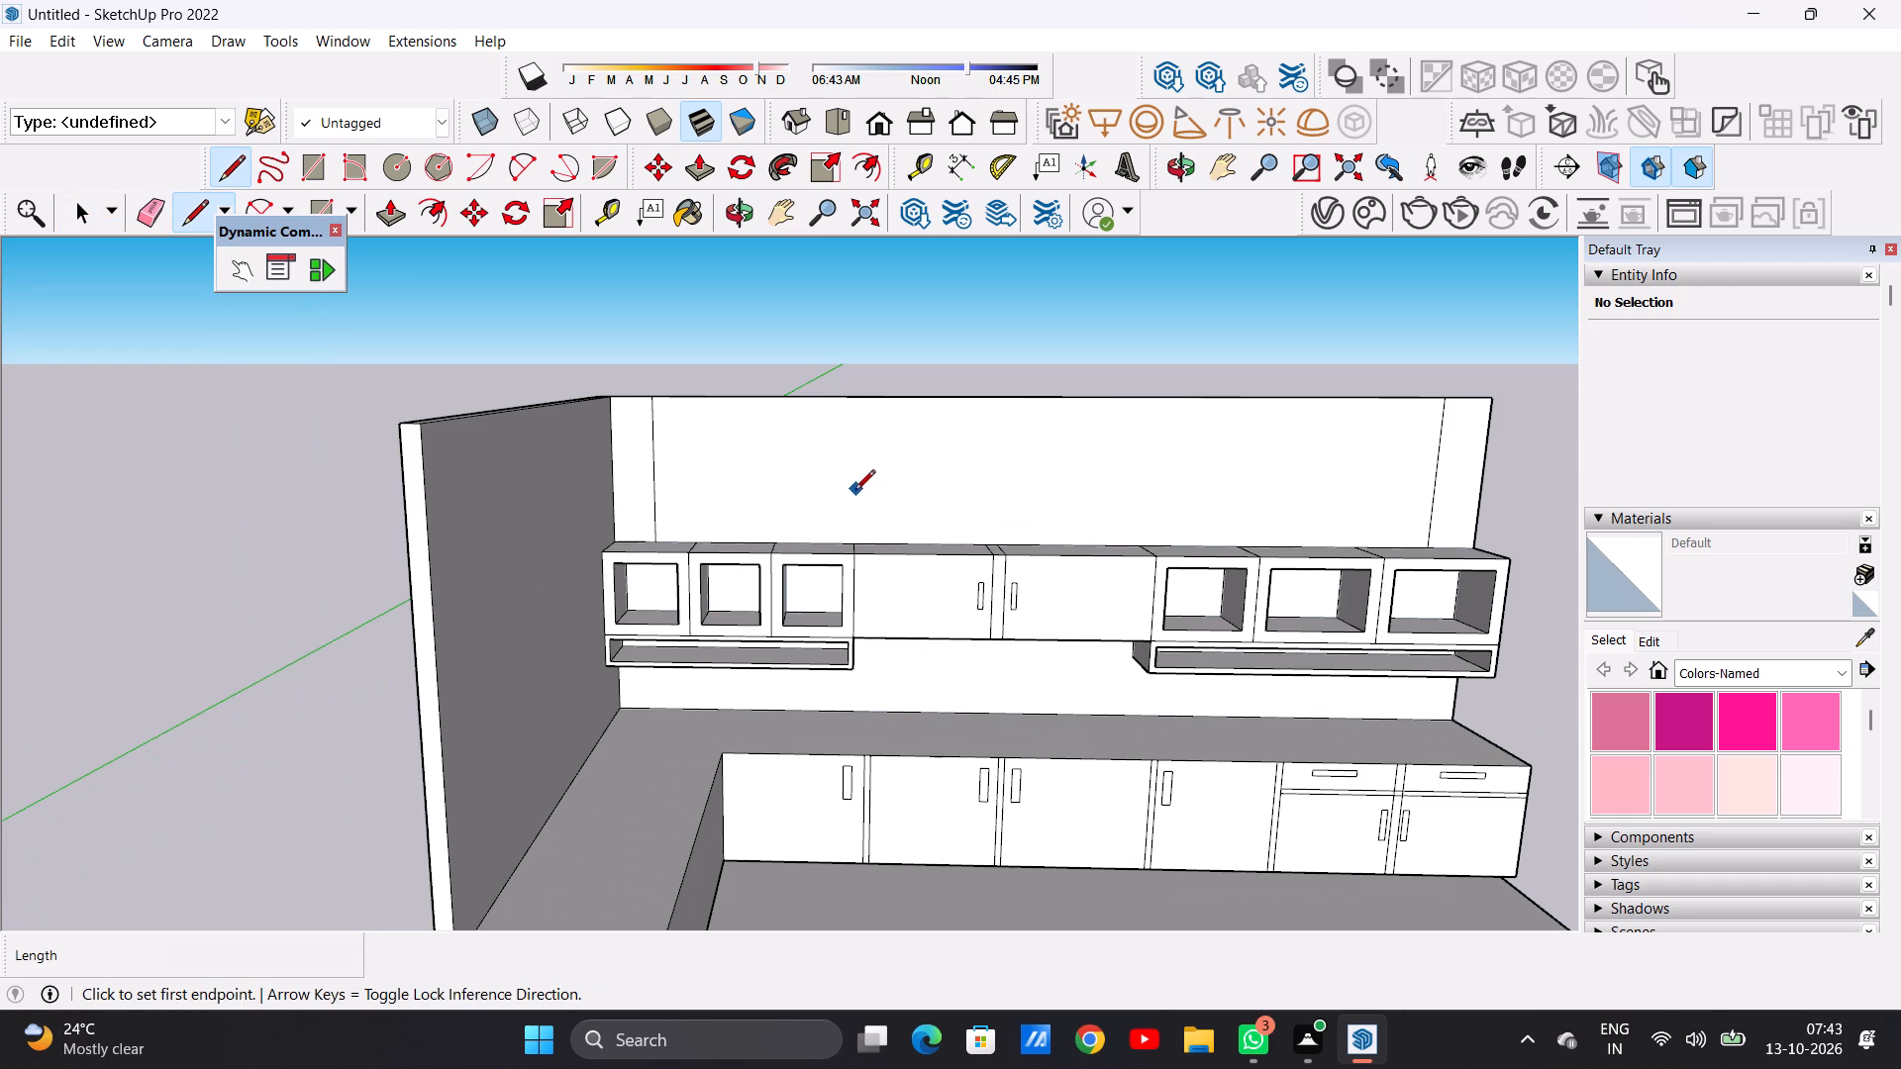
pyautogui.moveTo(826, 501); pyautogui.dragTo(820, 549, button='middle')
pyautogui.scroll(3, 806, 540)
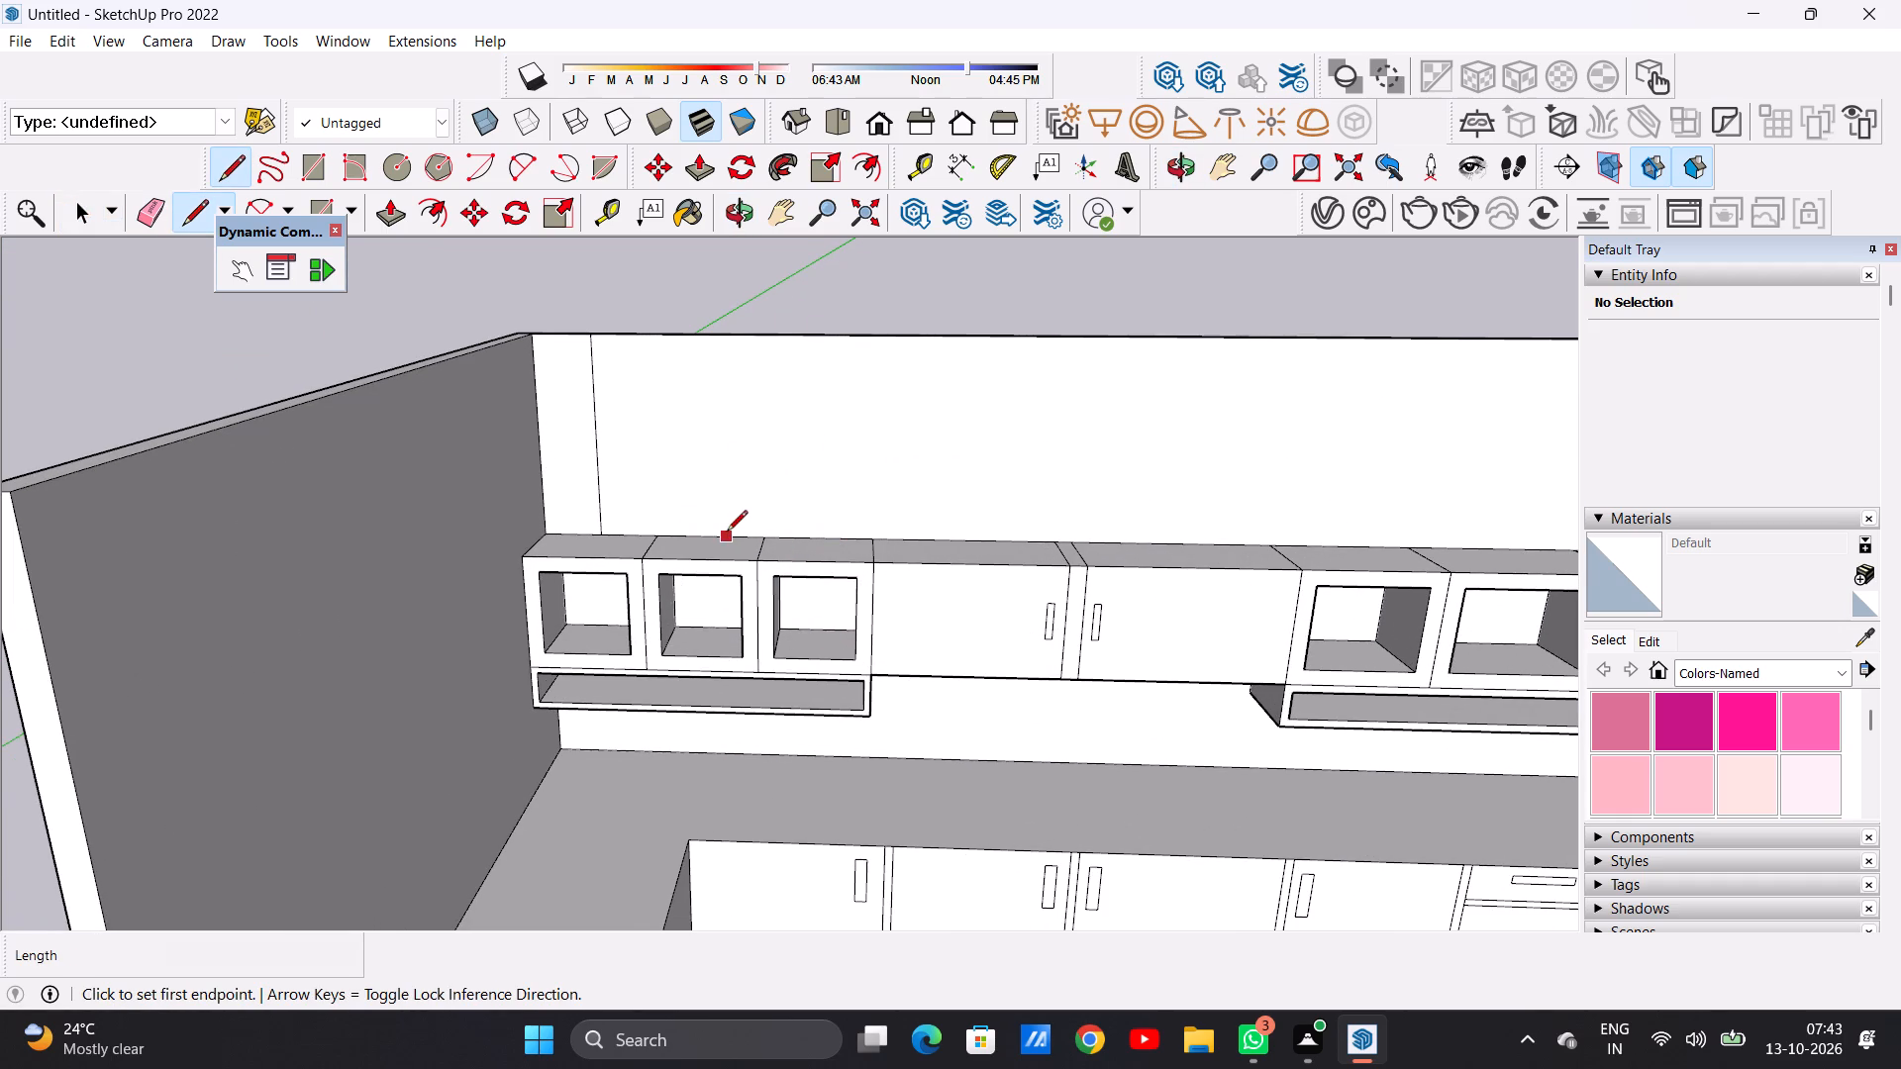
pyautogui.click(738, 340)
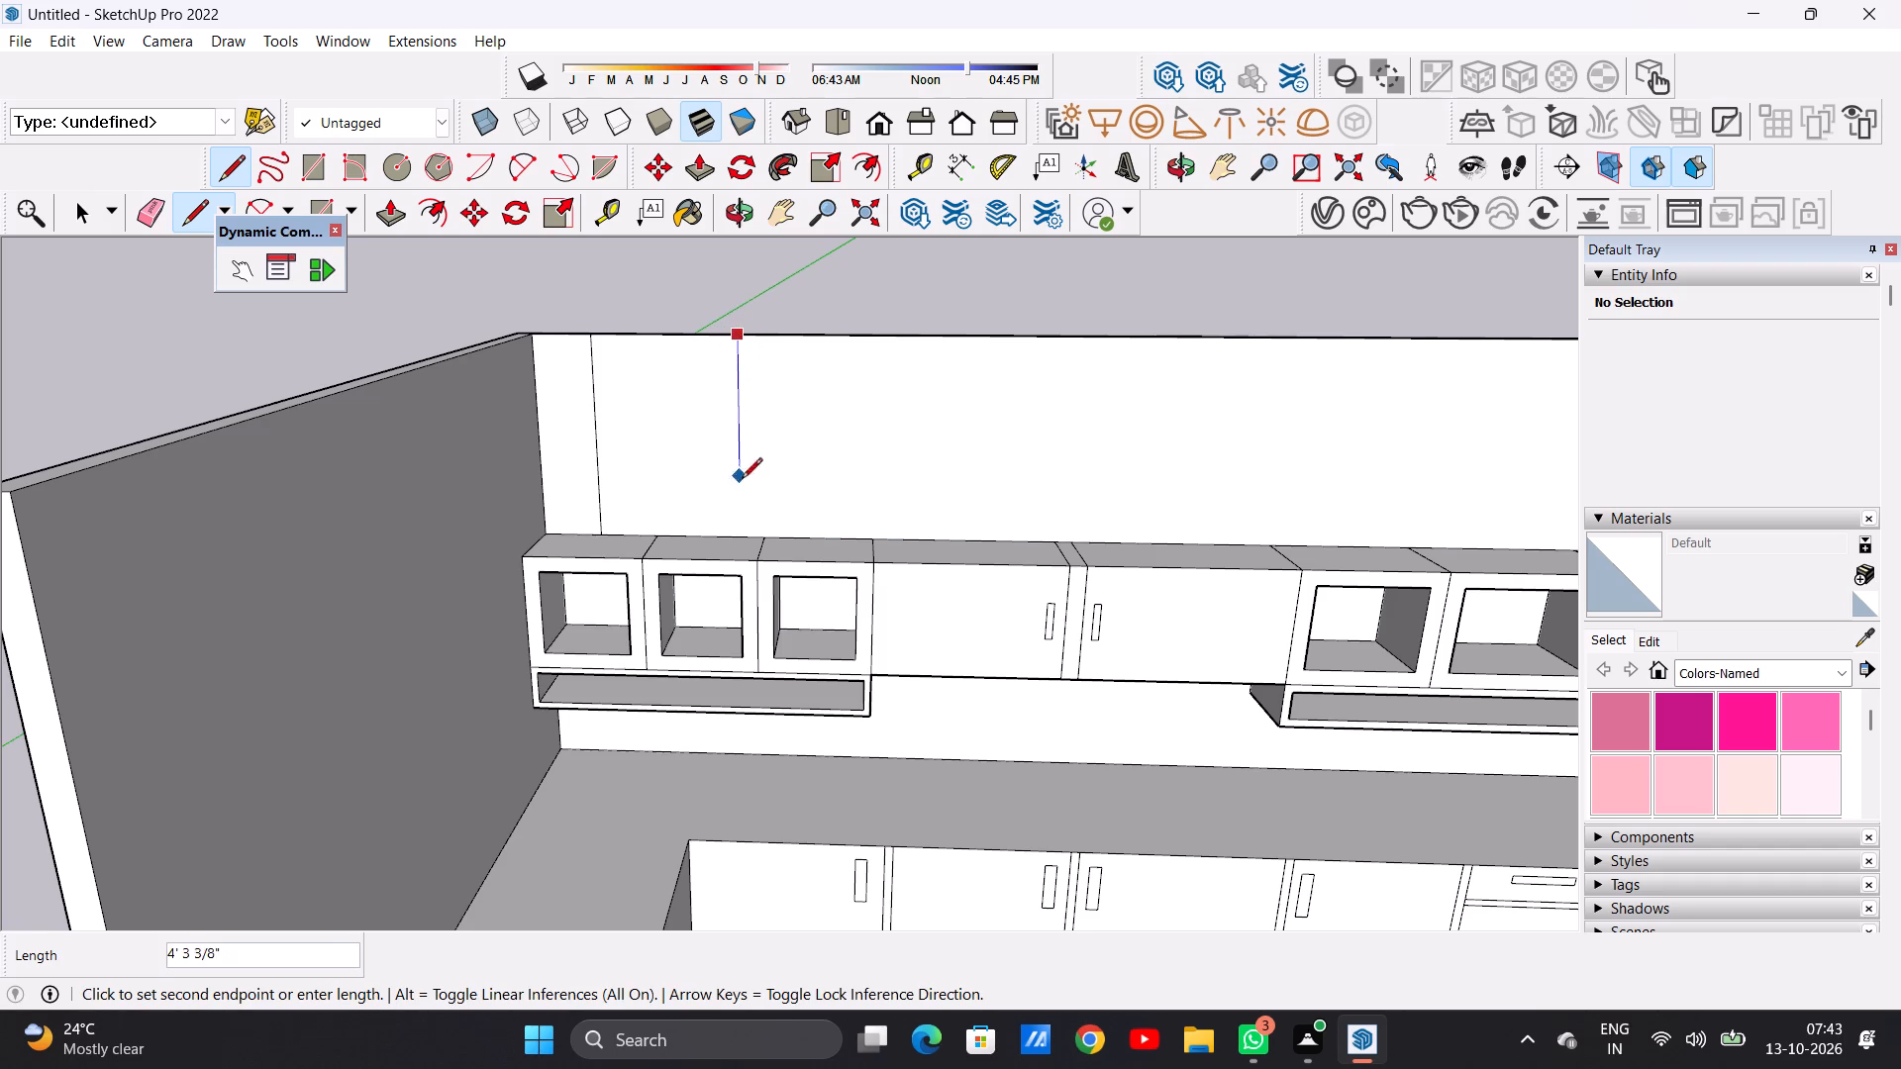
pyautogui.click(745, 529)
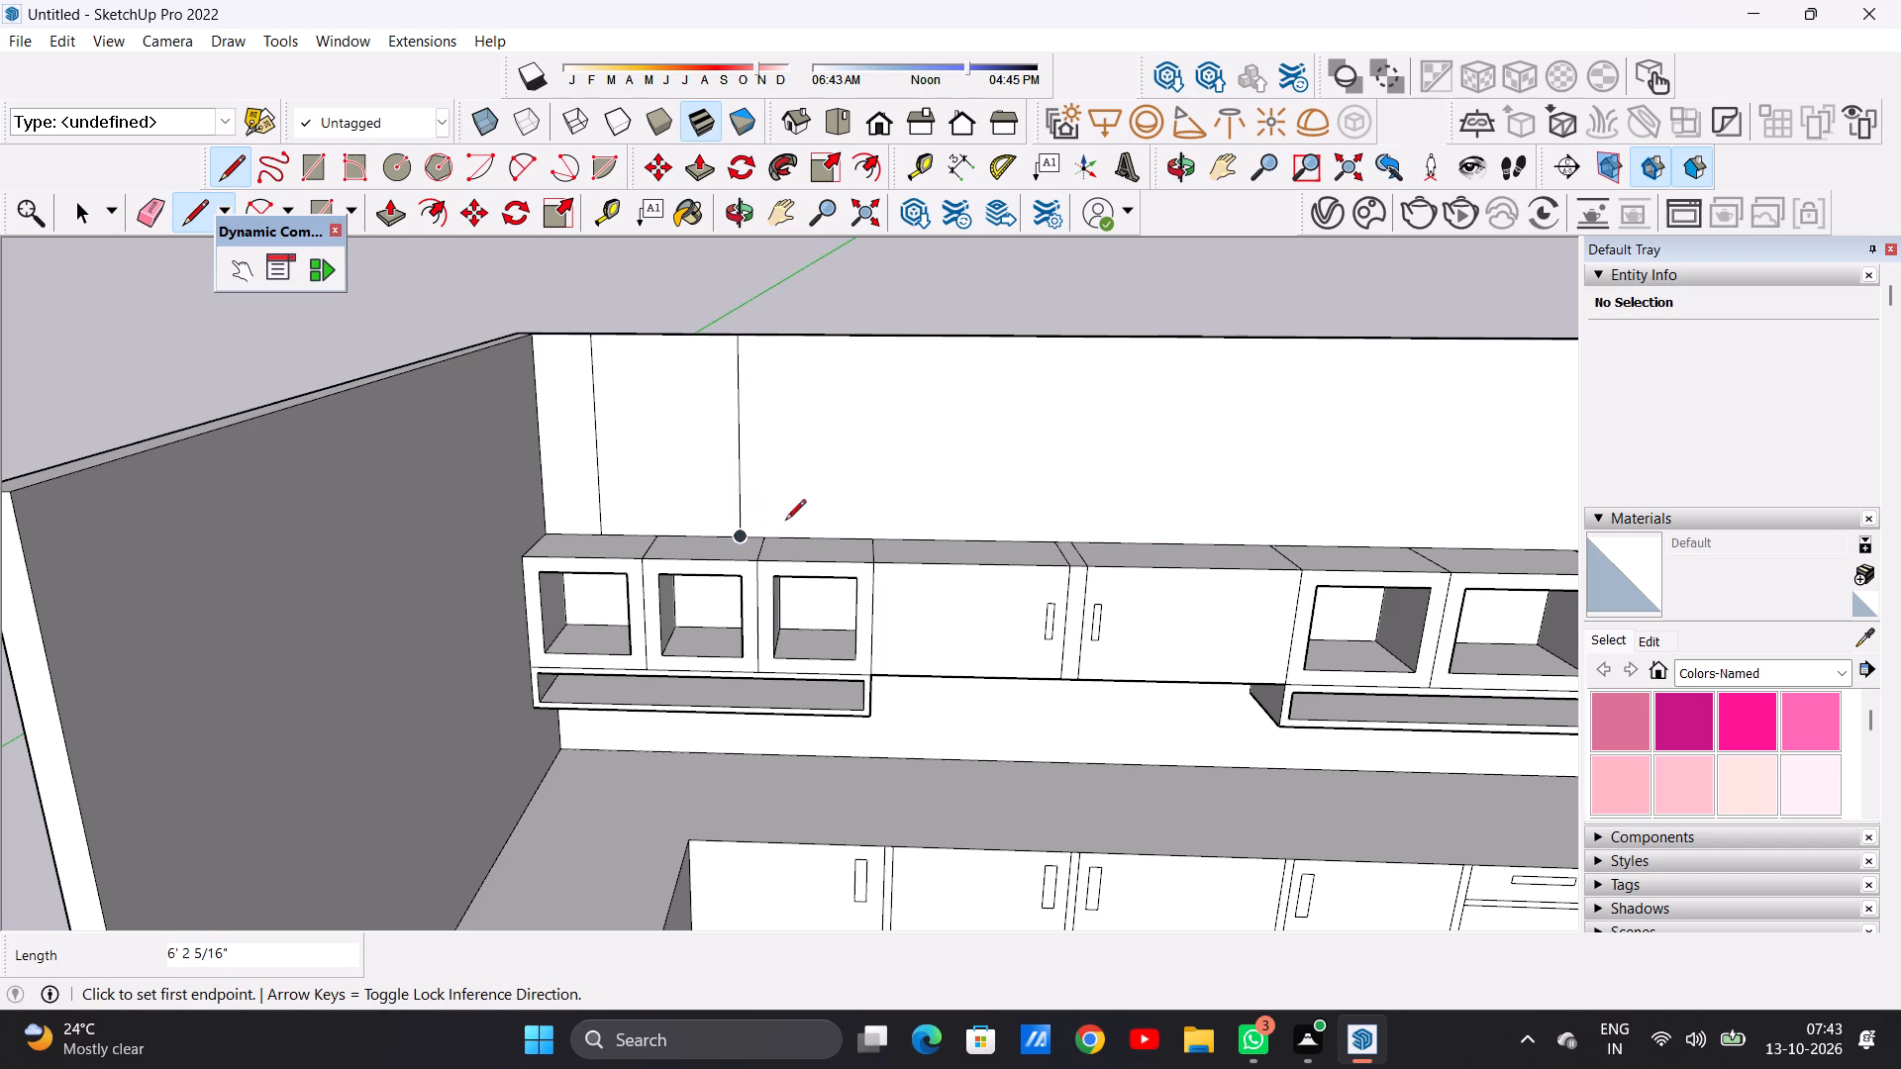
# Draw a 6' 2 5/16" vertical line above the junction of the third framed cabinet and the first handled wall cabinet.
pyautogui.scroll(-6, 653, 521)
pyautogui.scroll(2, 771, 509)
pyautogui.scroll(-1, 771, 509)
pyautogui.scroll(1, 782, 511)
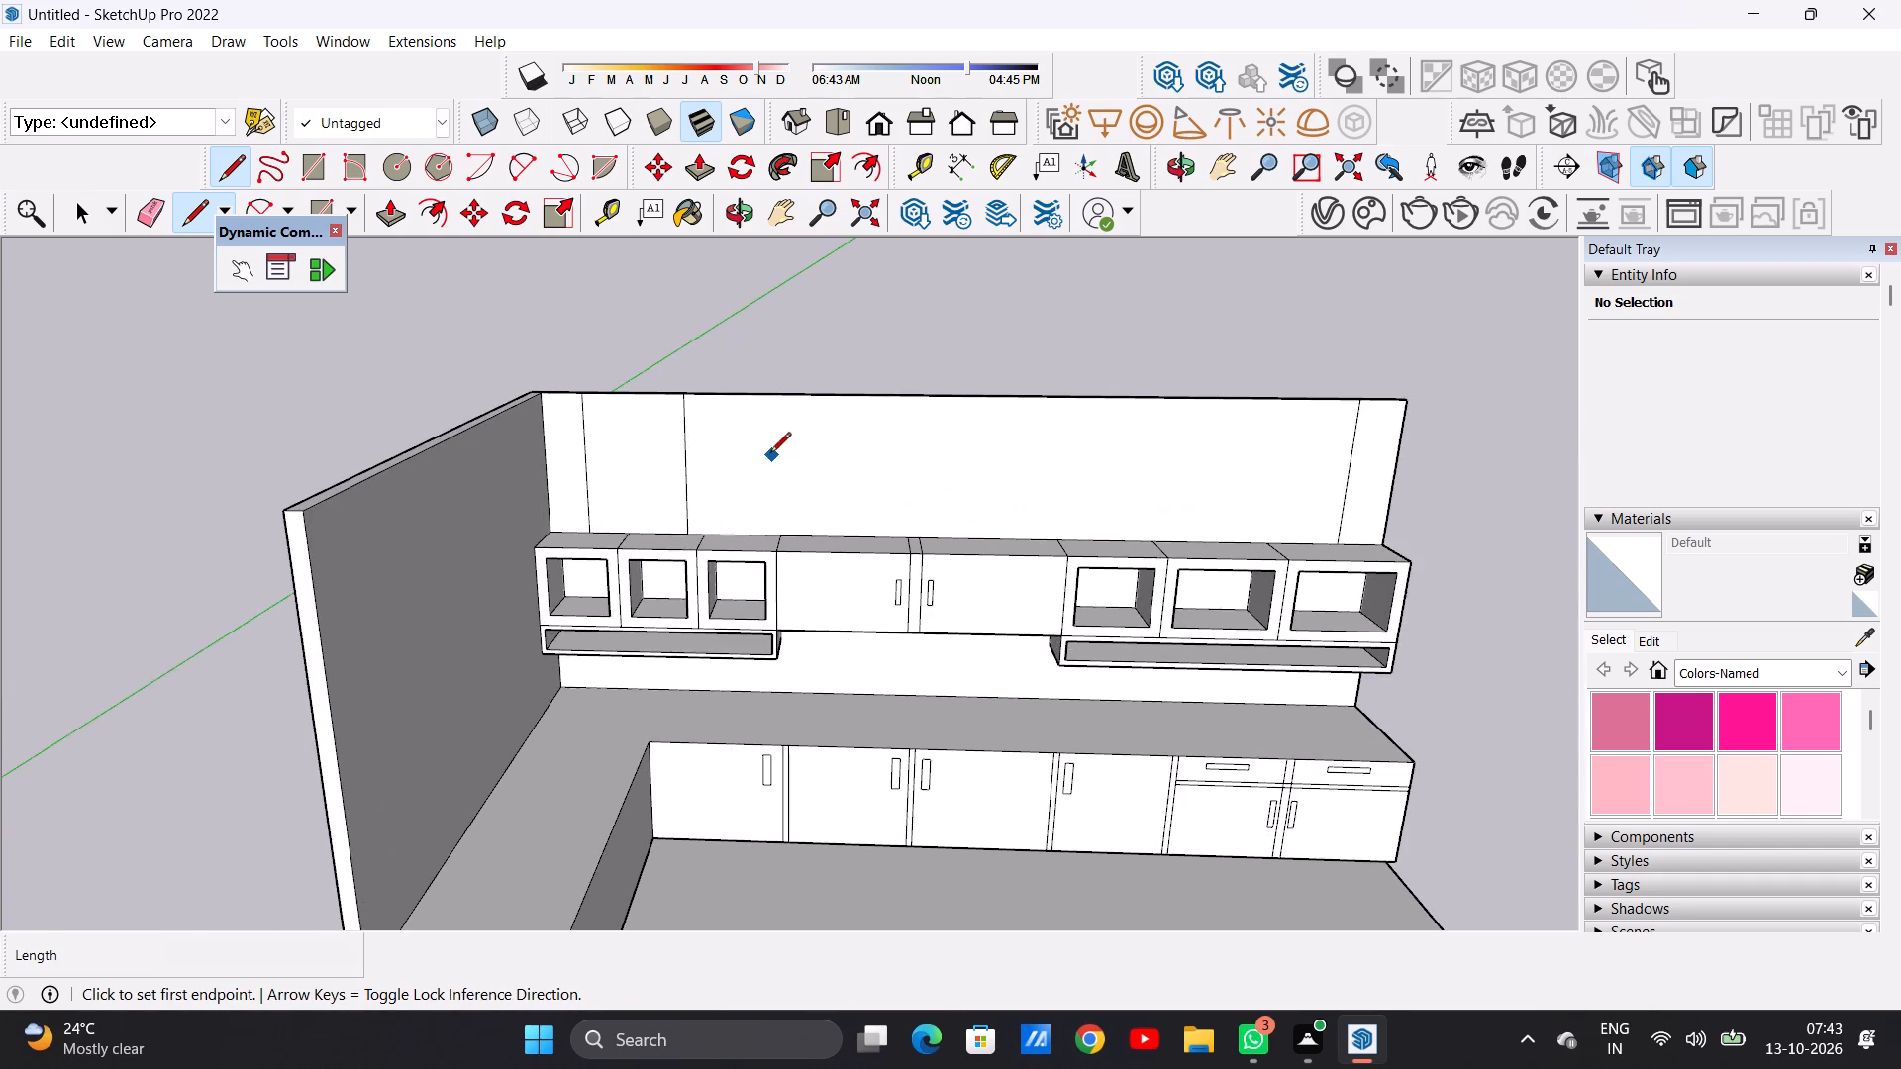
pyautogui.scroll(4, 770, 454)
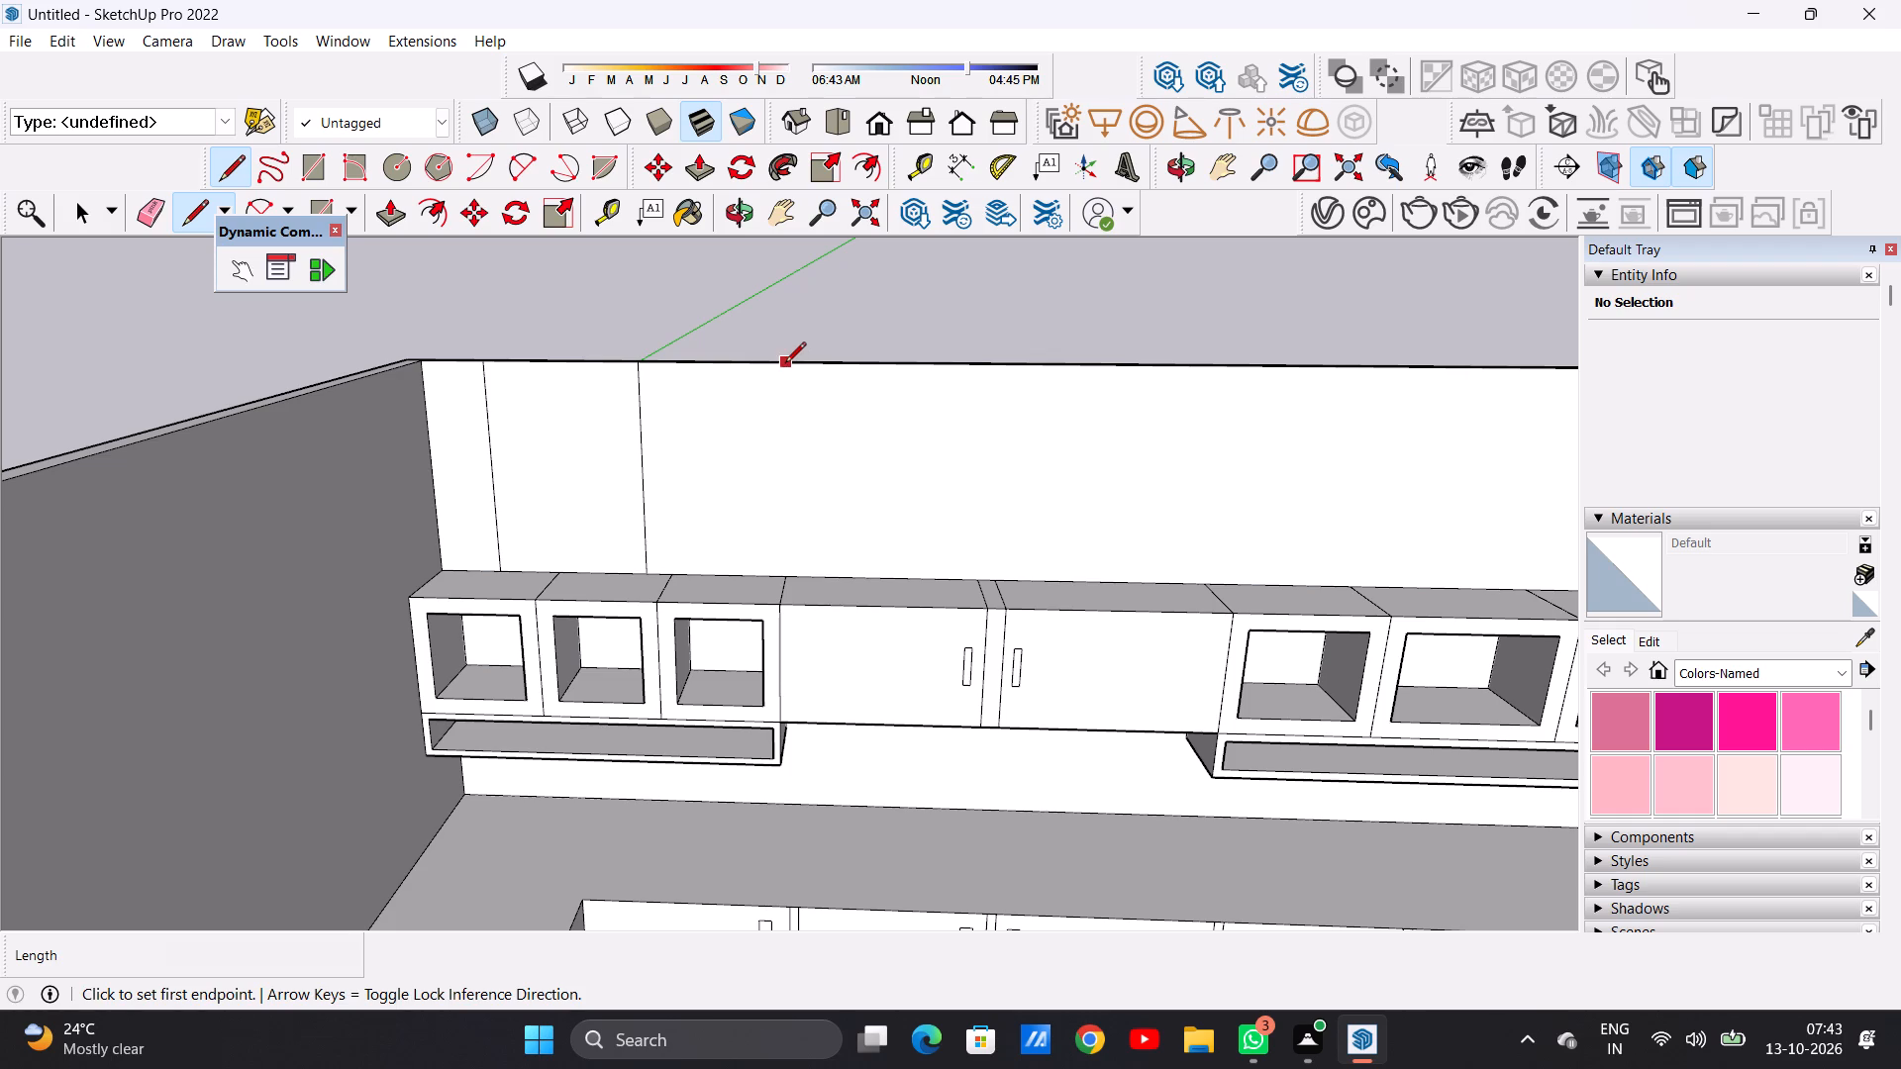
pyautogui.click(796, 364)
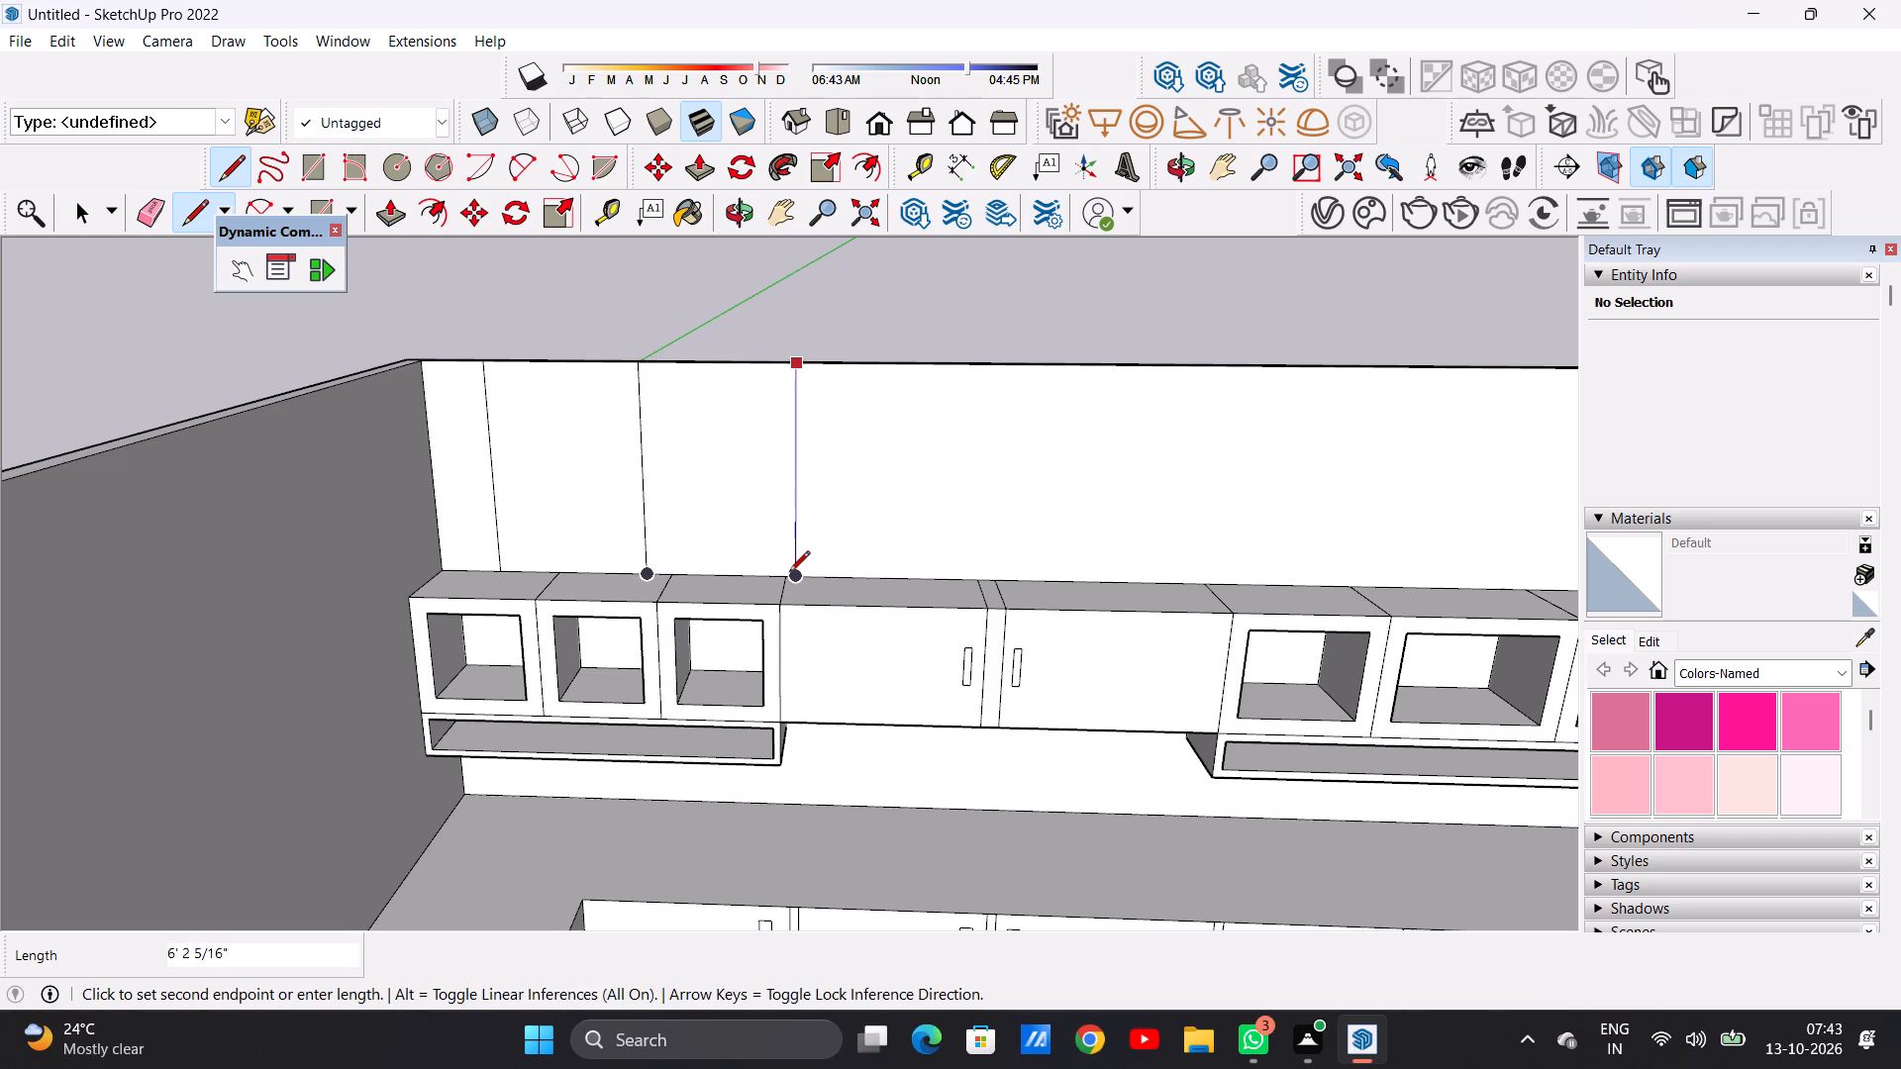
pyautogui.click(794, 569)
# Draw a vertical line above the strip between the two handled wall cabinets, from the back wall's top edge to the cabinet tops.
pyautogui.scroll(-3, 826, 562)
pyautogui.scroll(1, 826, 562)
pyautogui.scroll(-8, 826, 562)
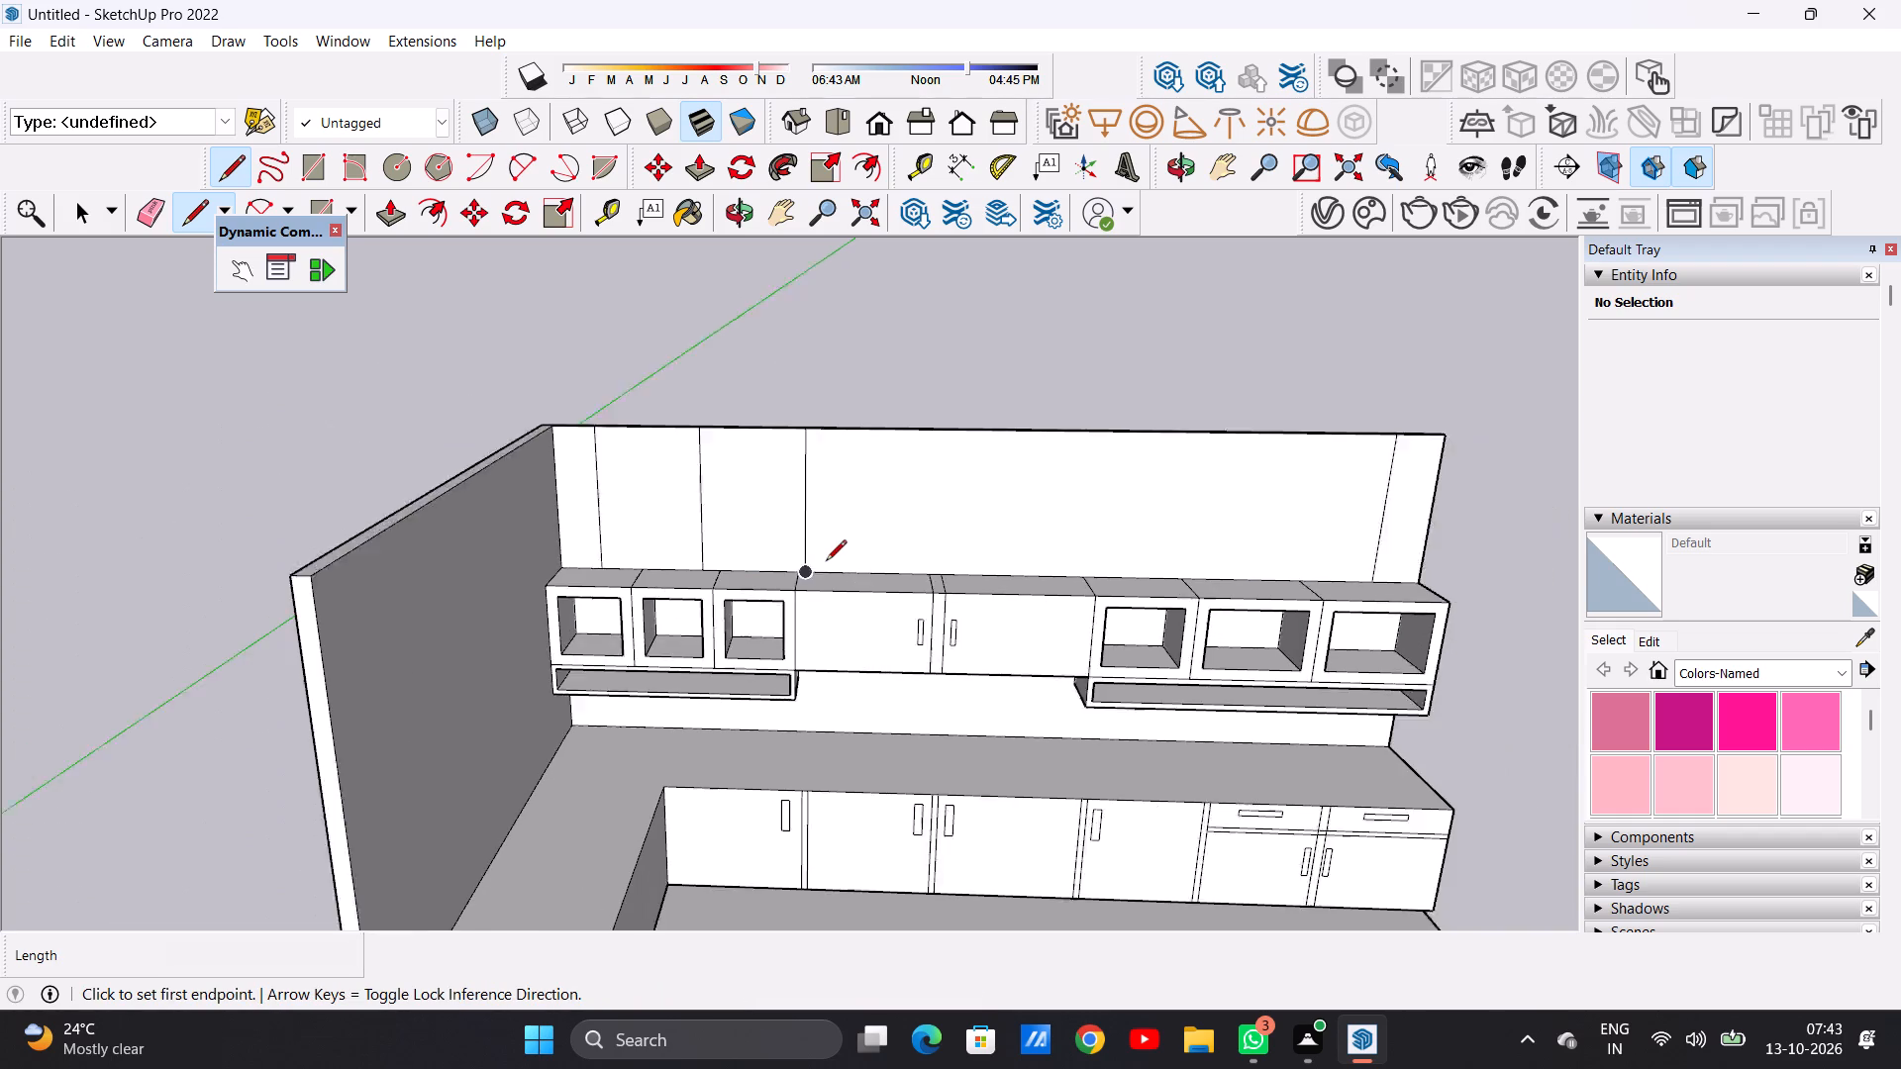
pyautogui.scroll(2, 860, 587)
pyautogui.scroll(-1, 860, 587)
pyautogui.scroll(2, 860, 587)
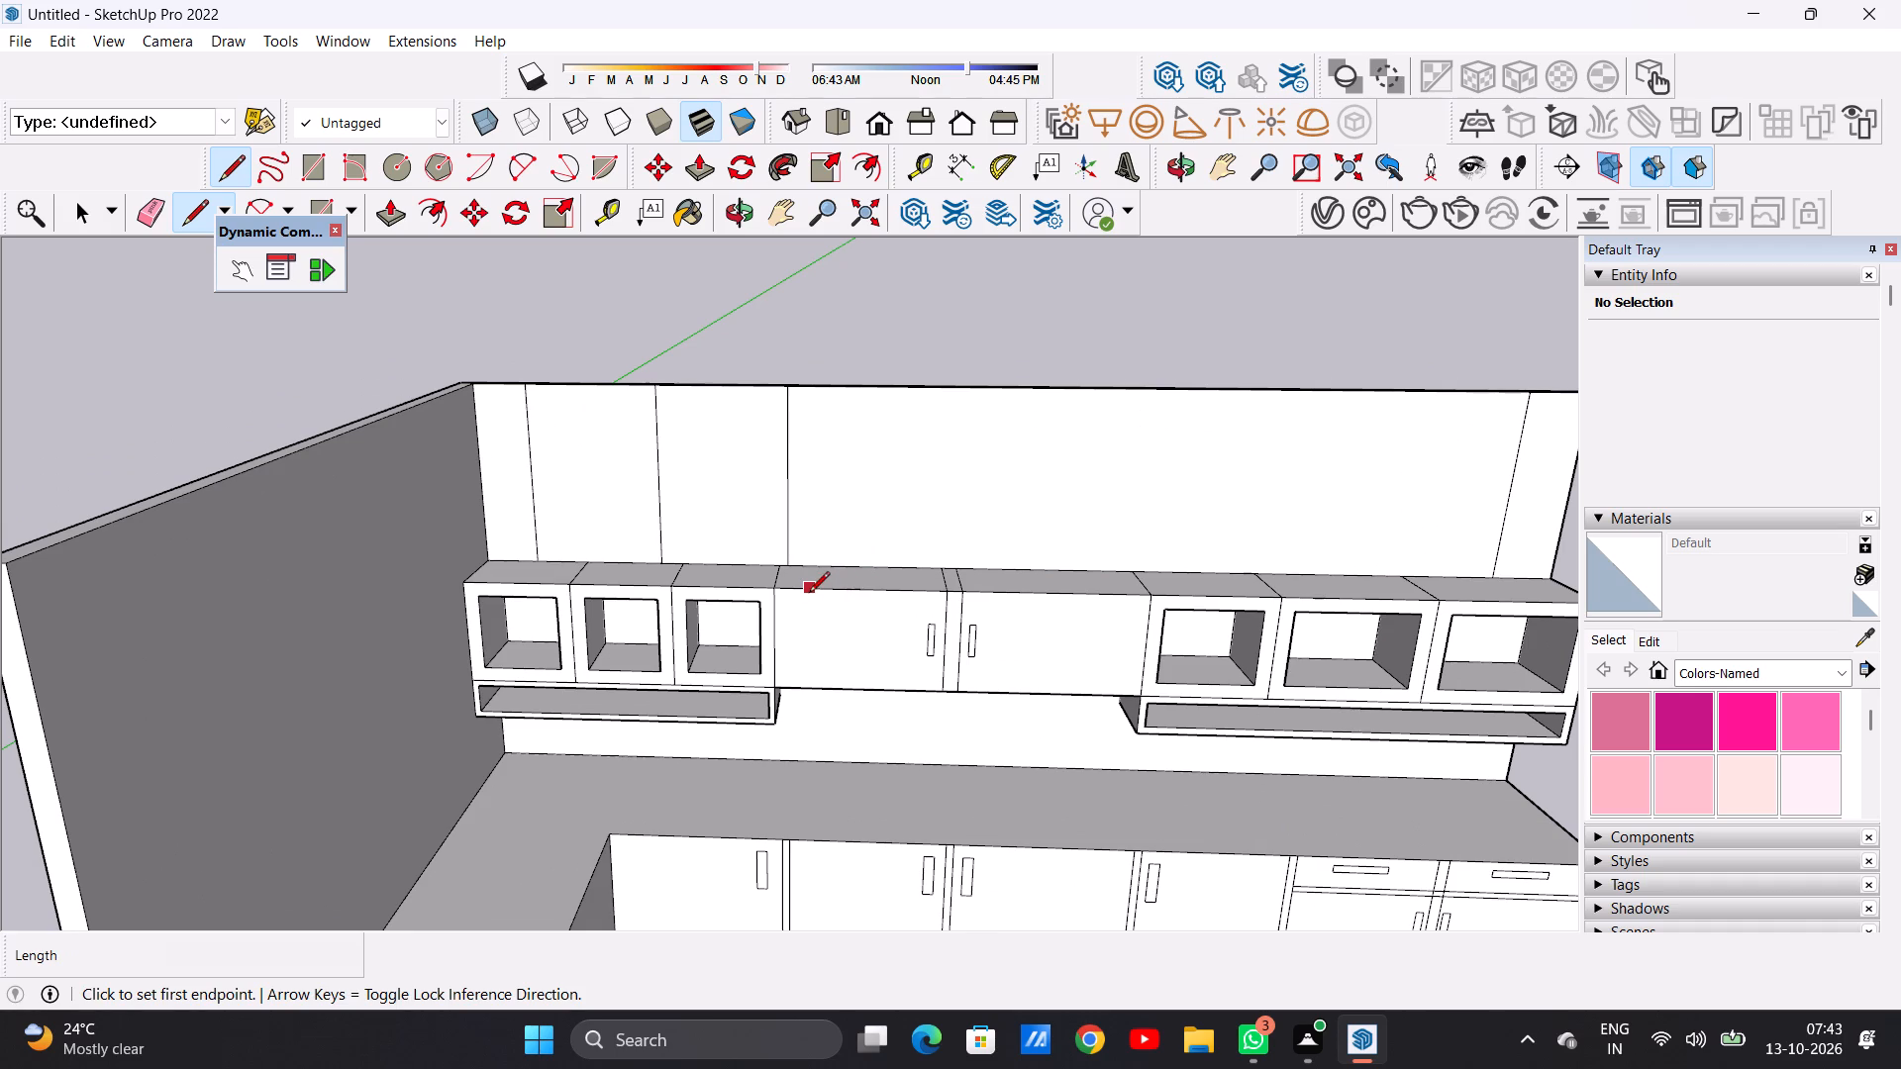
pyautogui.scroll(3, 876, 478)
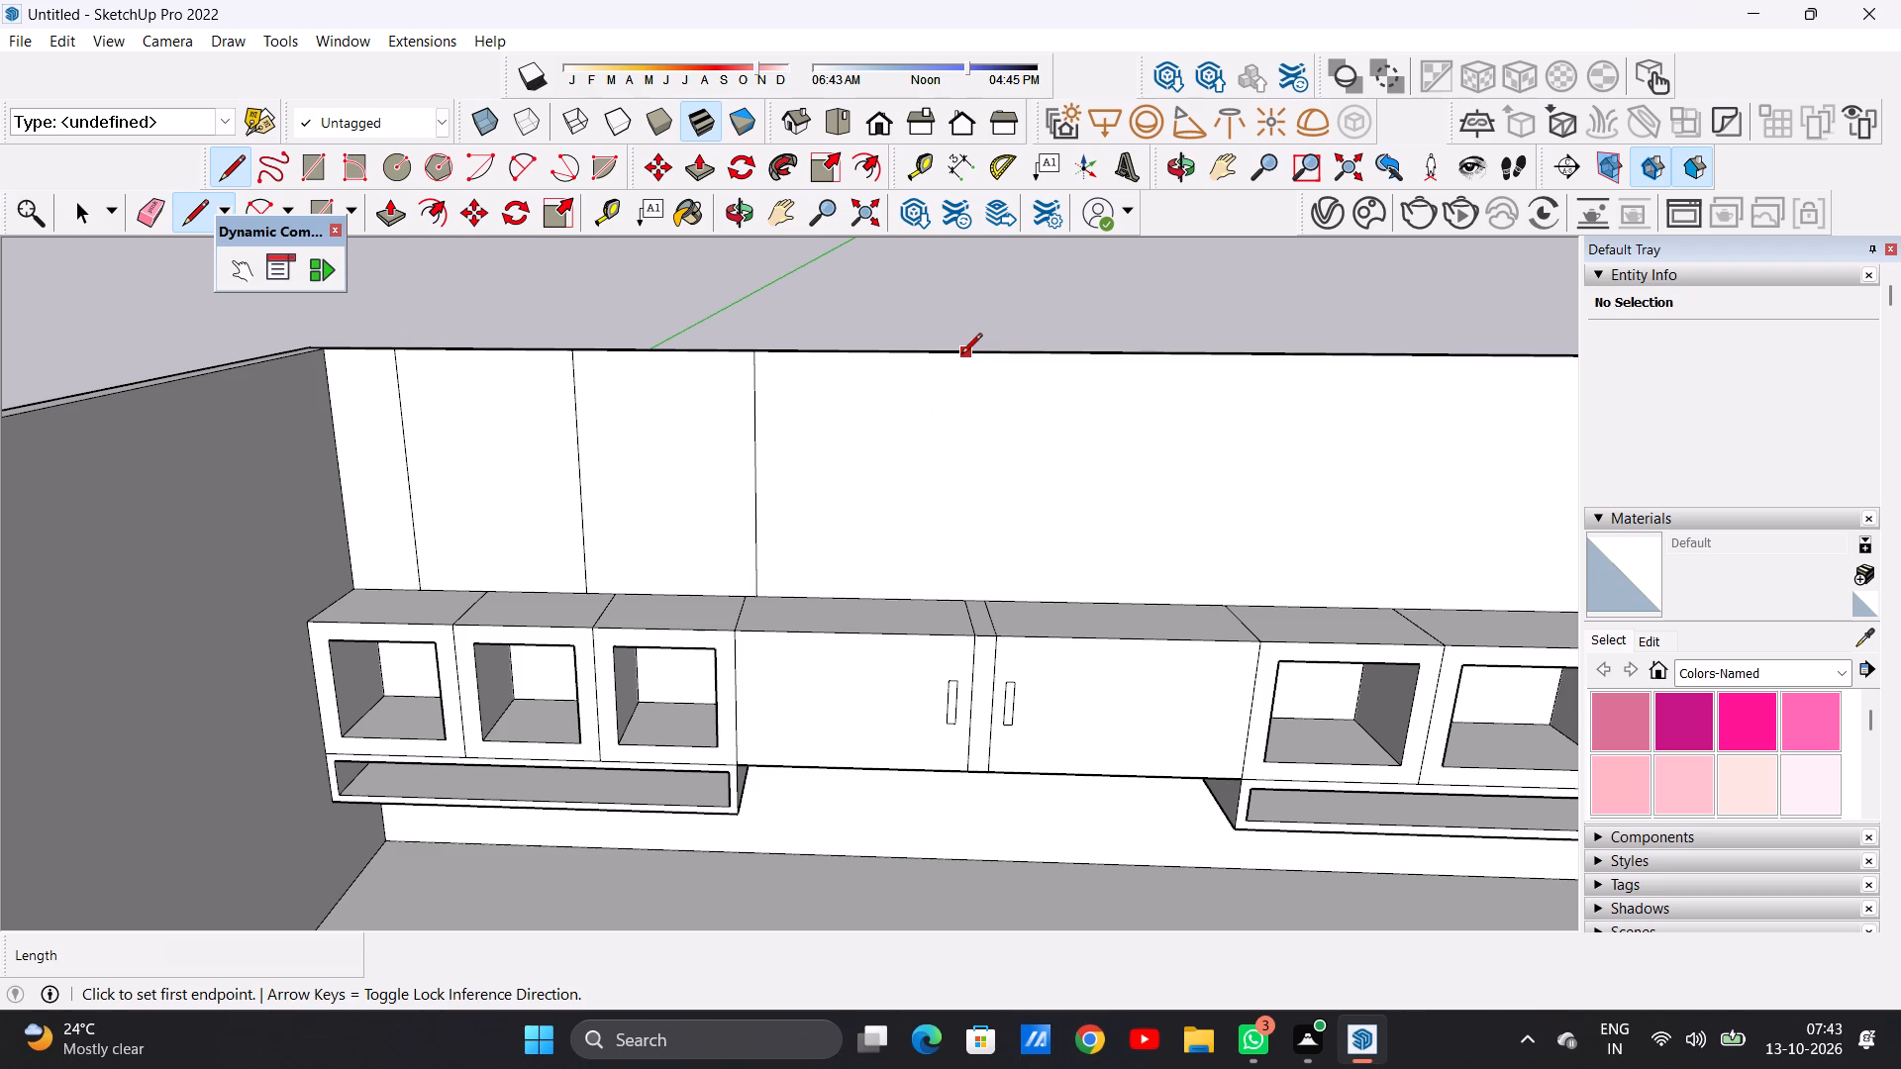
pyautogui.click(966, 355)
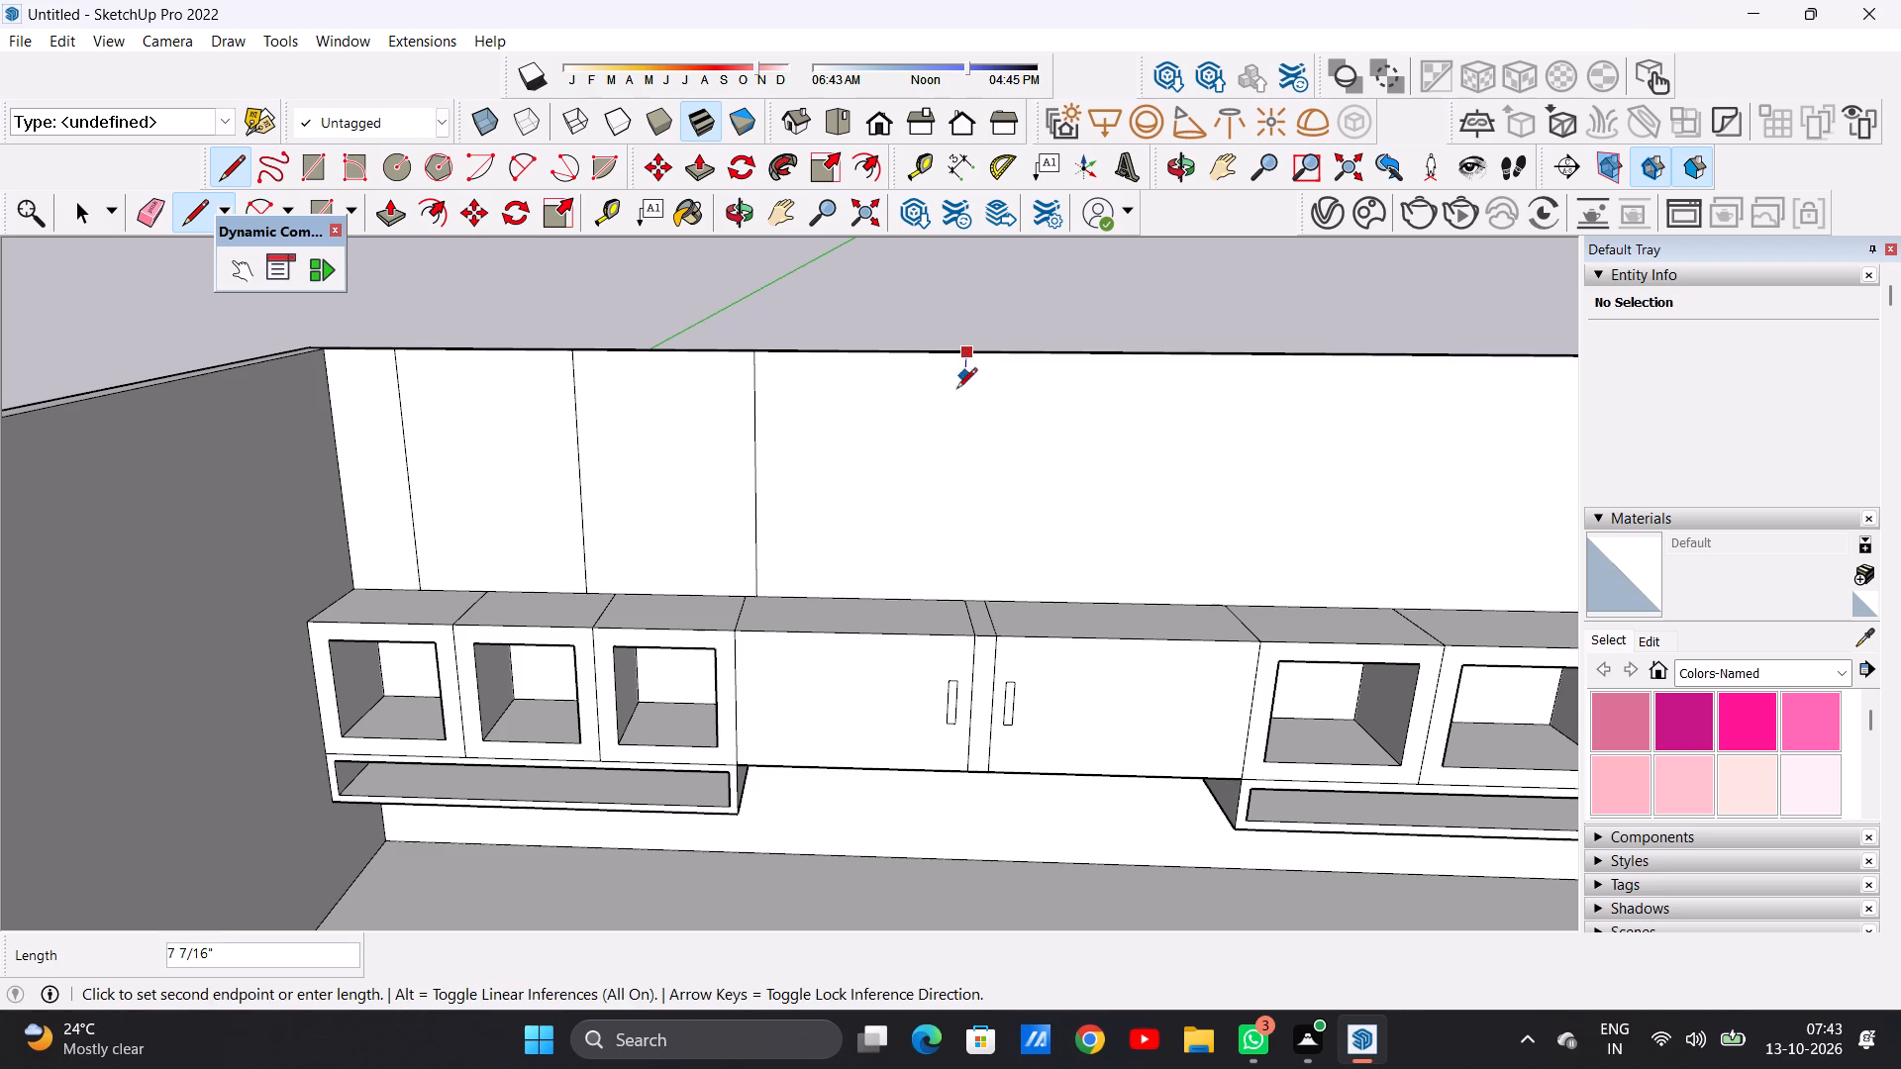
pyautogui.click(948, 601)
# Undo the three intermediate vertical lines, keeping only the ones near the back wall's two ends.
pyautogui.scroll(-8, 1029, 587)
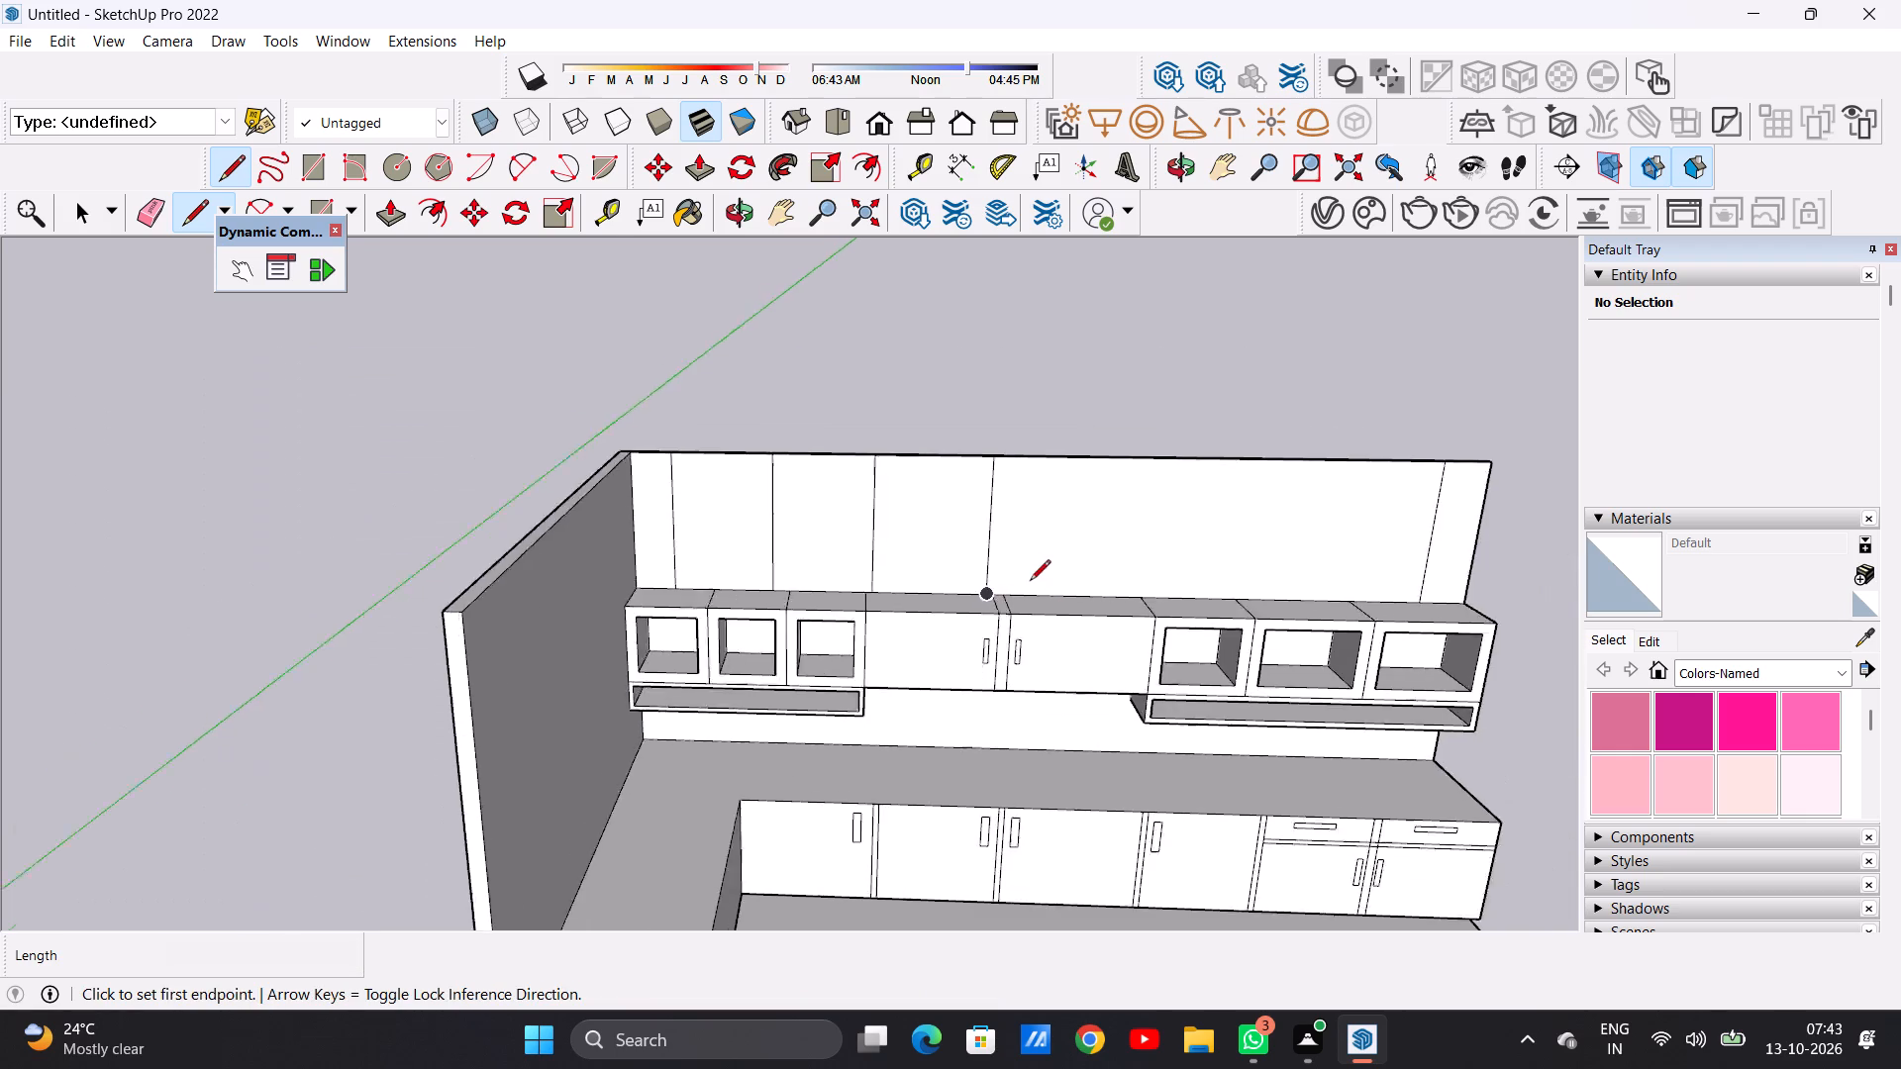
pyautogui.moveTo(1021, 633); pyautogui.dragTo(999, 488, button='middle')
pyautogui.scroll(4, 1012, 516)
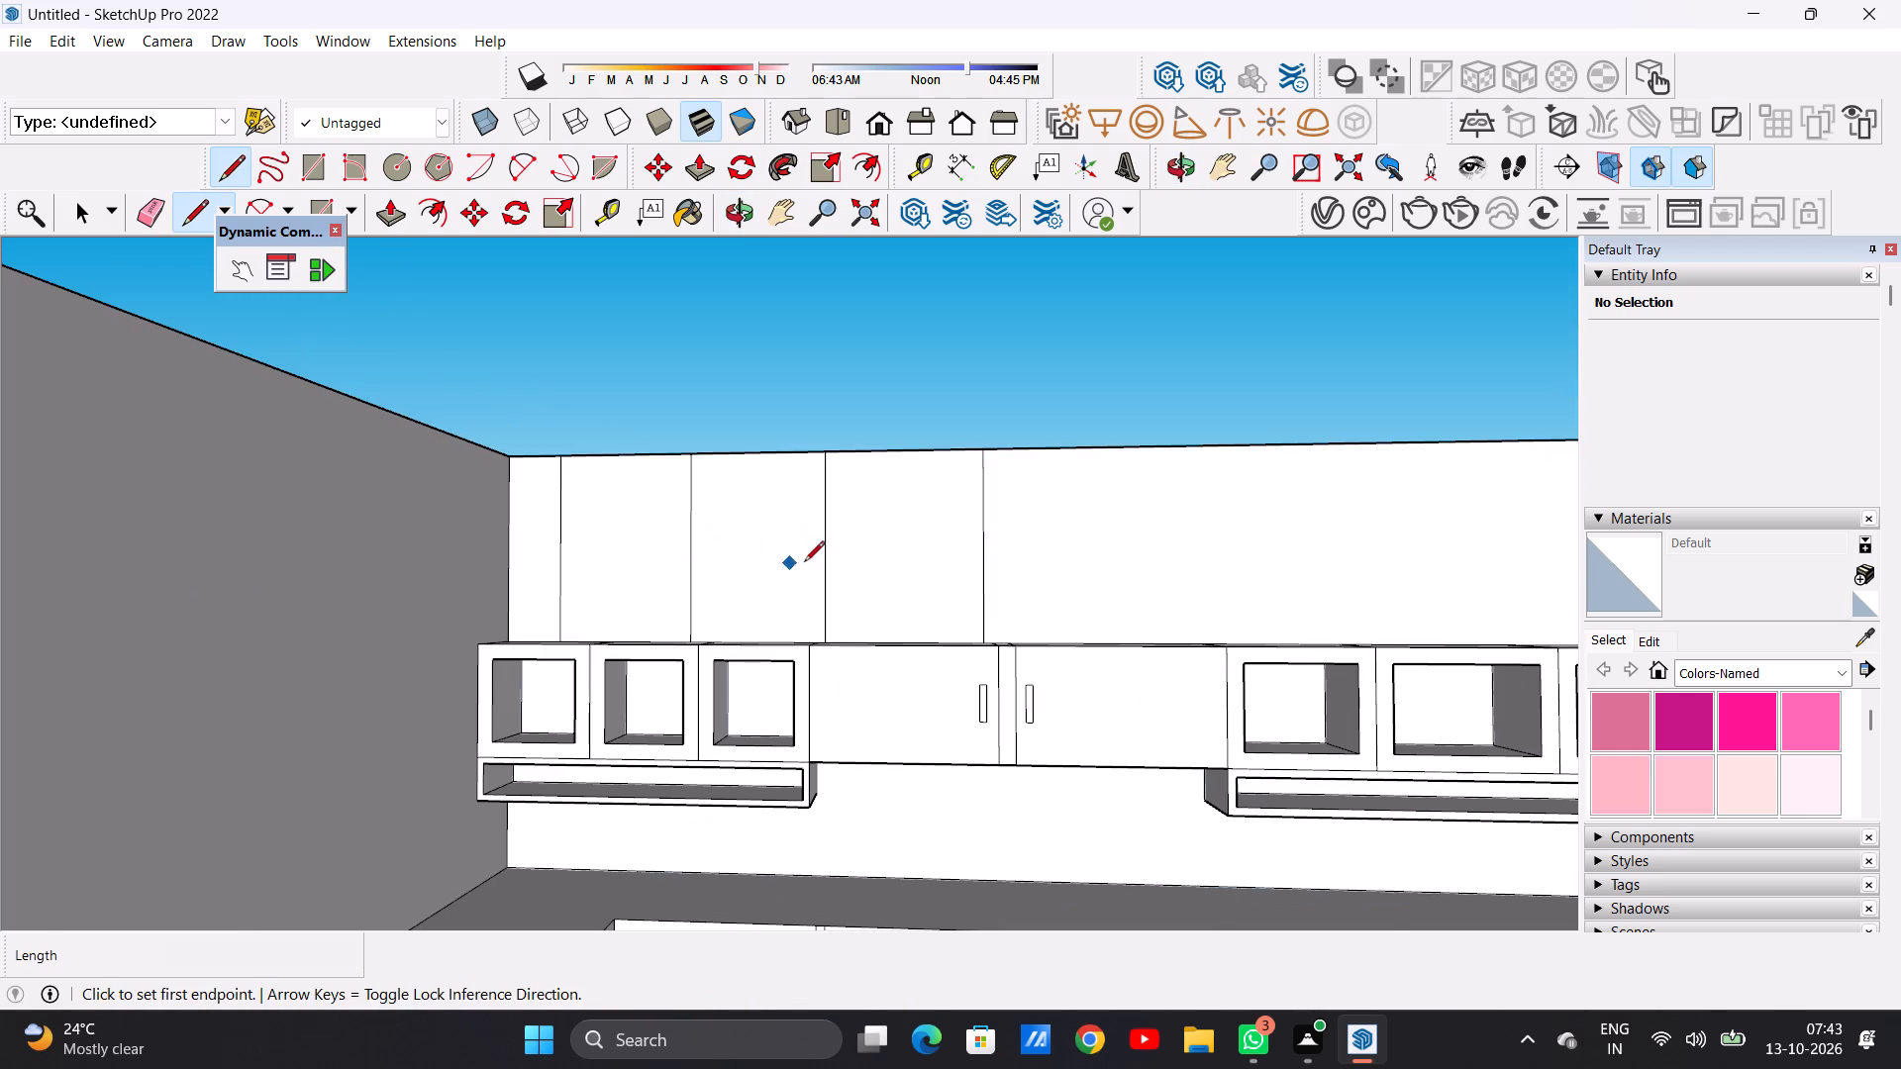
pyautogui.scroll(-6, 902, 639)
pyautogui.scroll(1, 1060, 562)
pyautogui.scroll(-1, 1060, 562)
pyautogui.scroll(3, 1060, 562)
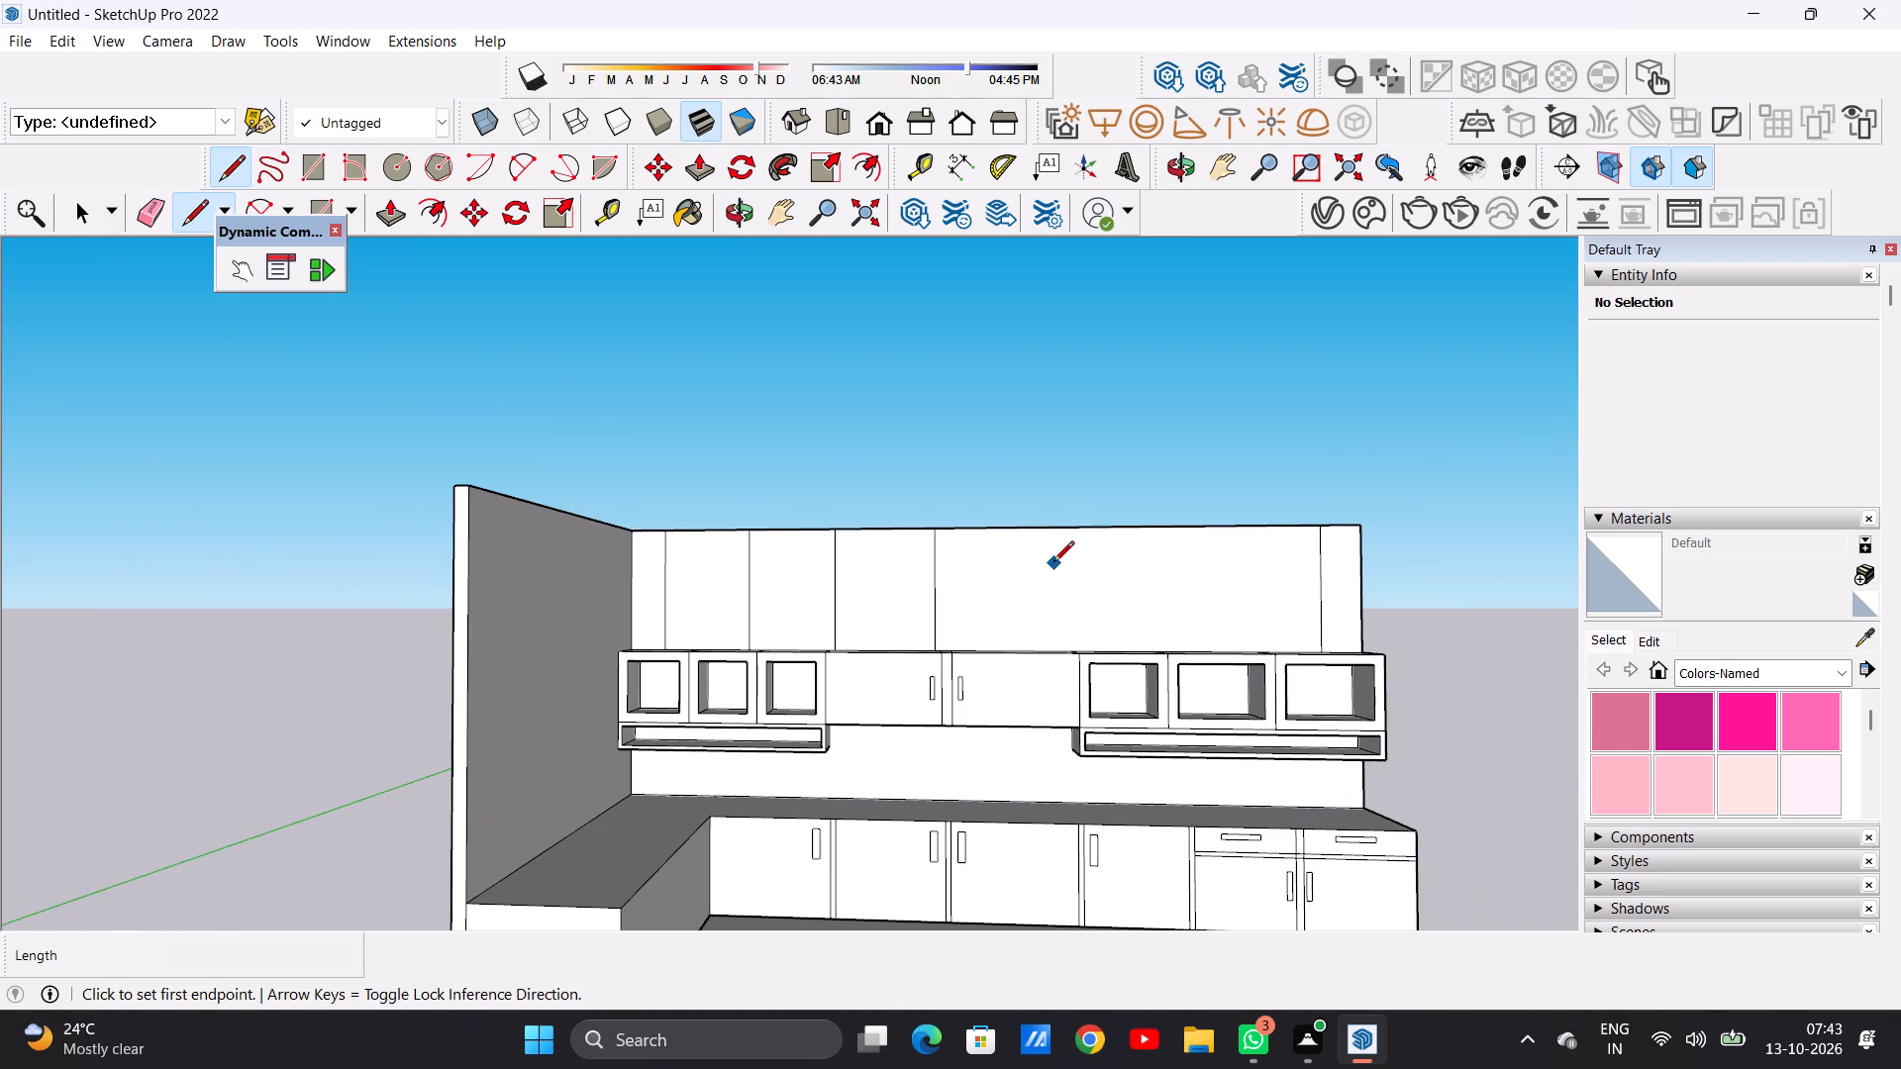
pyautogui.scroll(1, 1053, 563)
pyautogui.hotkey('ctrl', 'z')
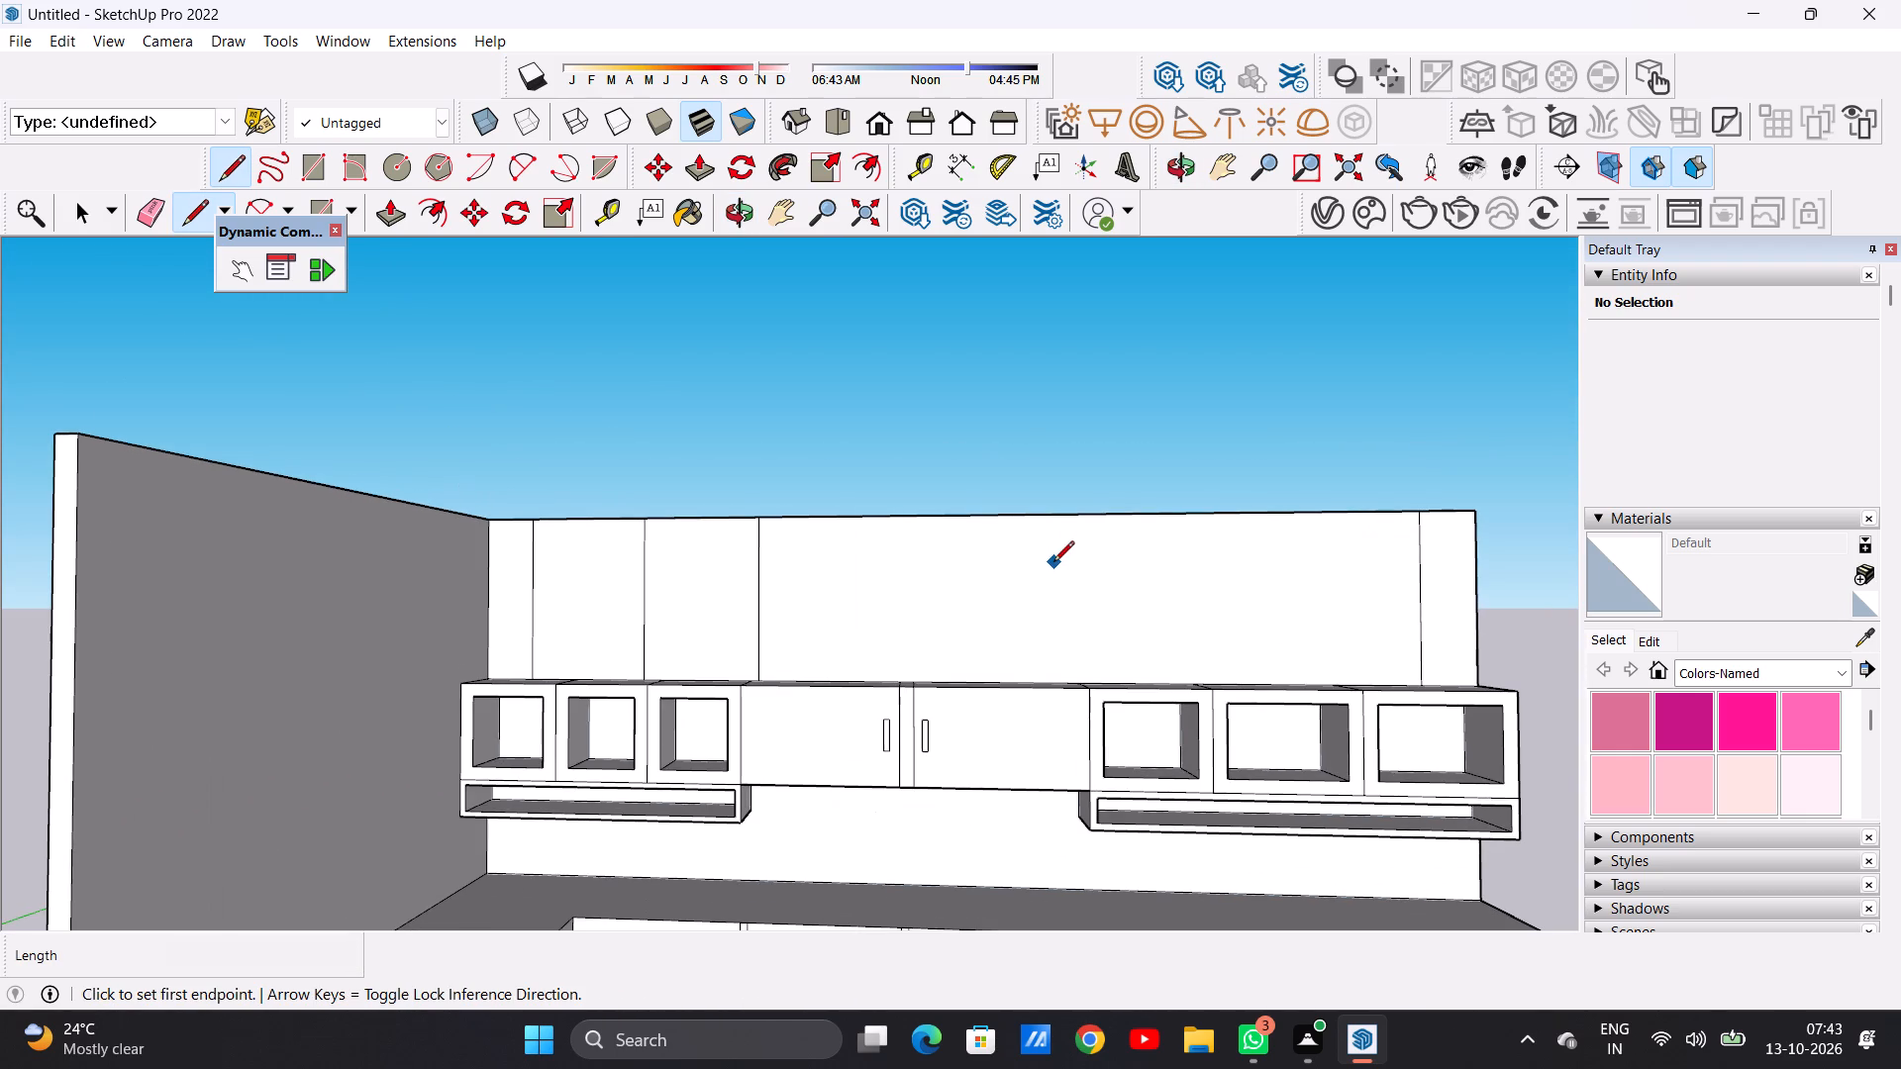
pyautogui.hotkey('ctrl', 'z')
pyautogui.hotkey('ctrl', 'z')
# Draw a 6' 2 5/16" vertical line from the back wall's top edge down to near the second and third framed cabinets' junction.
pyautogui.moveTo(755, 654); pyautogui.dragTo(760, 746, button='middle')
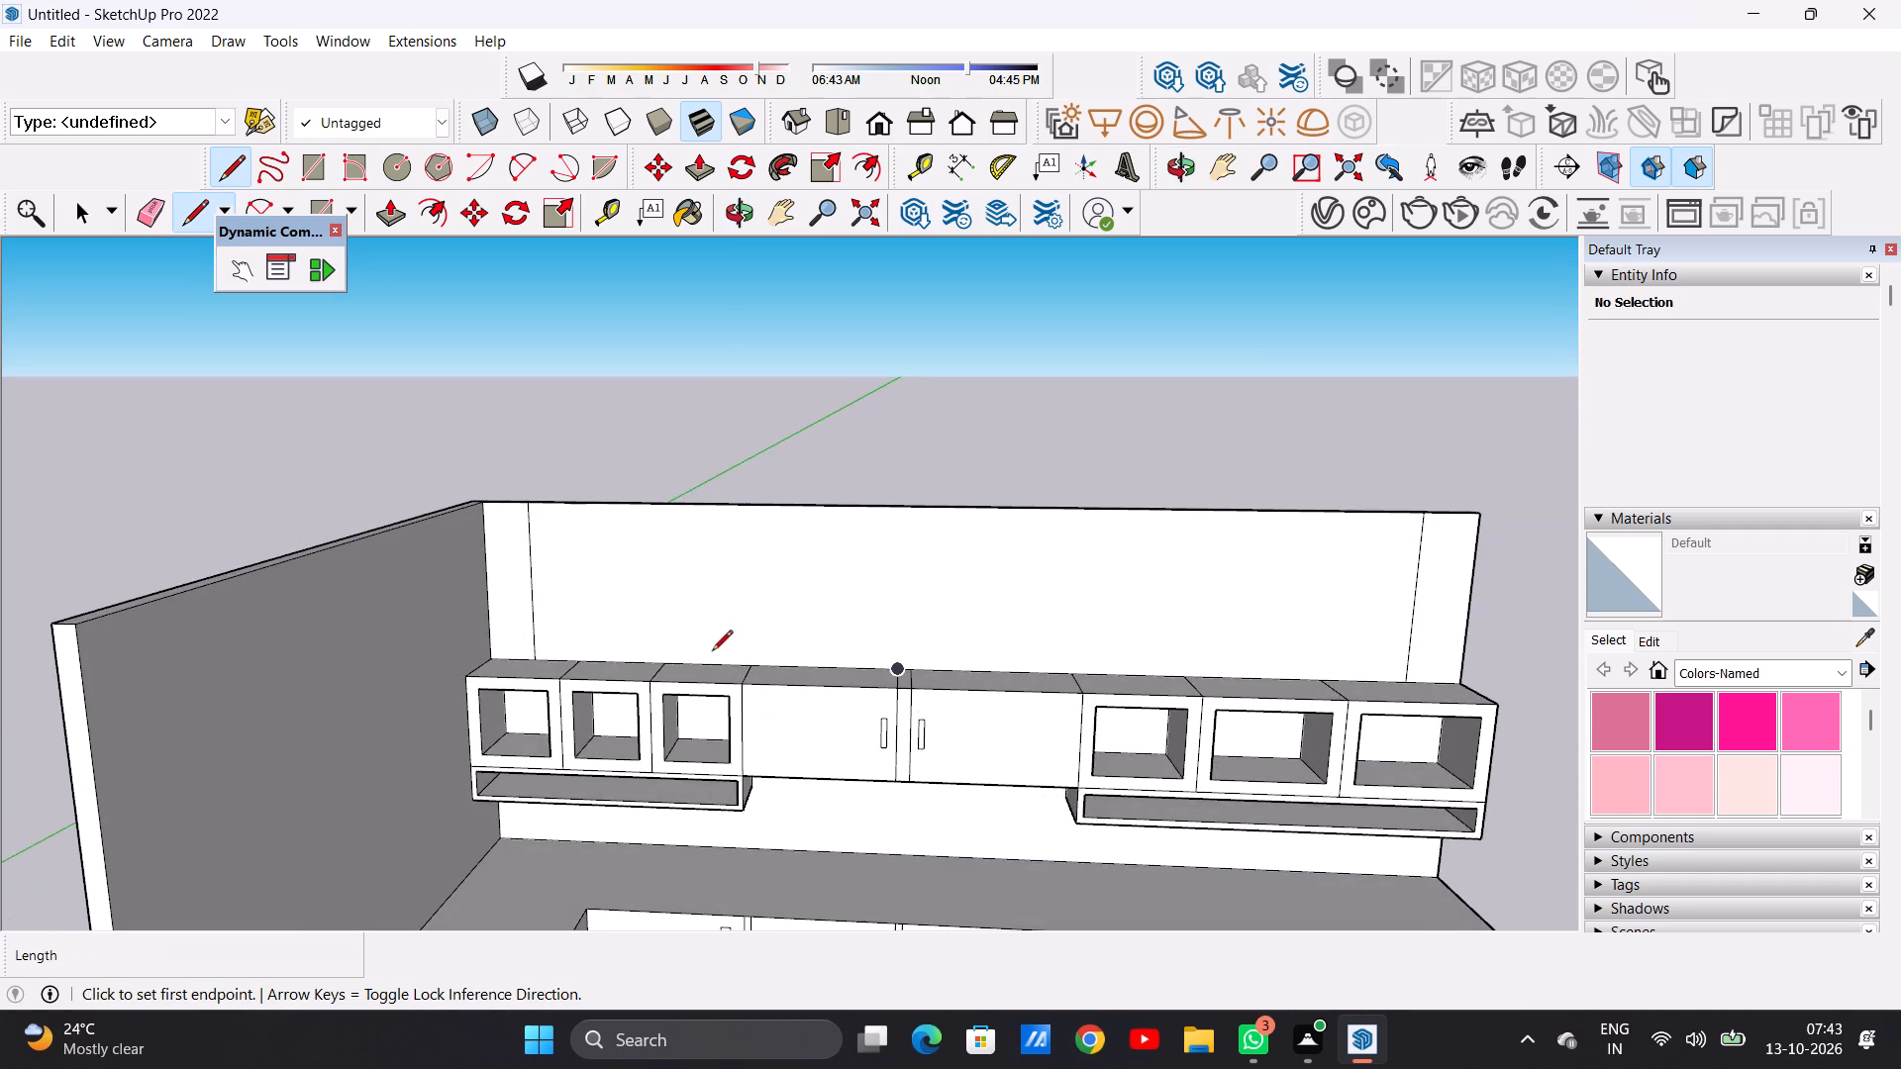
pyautogui.scroll(4, 709, 643)
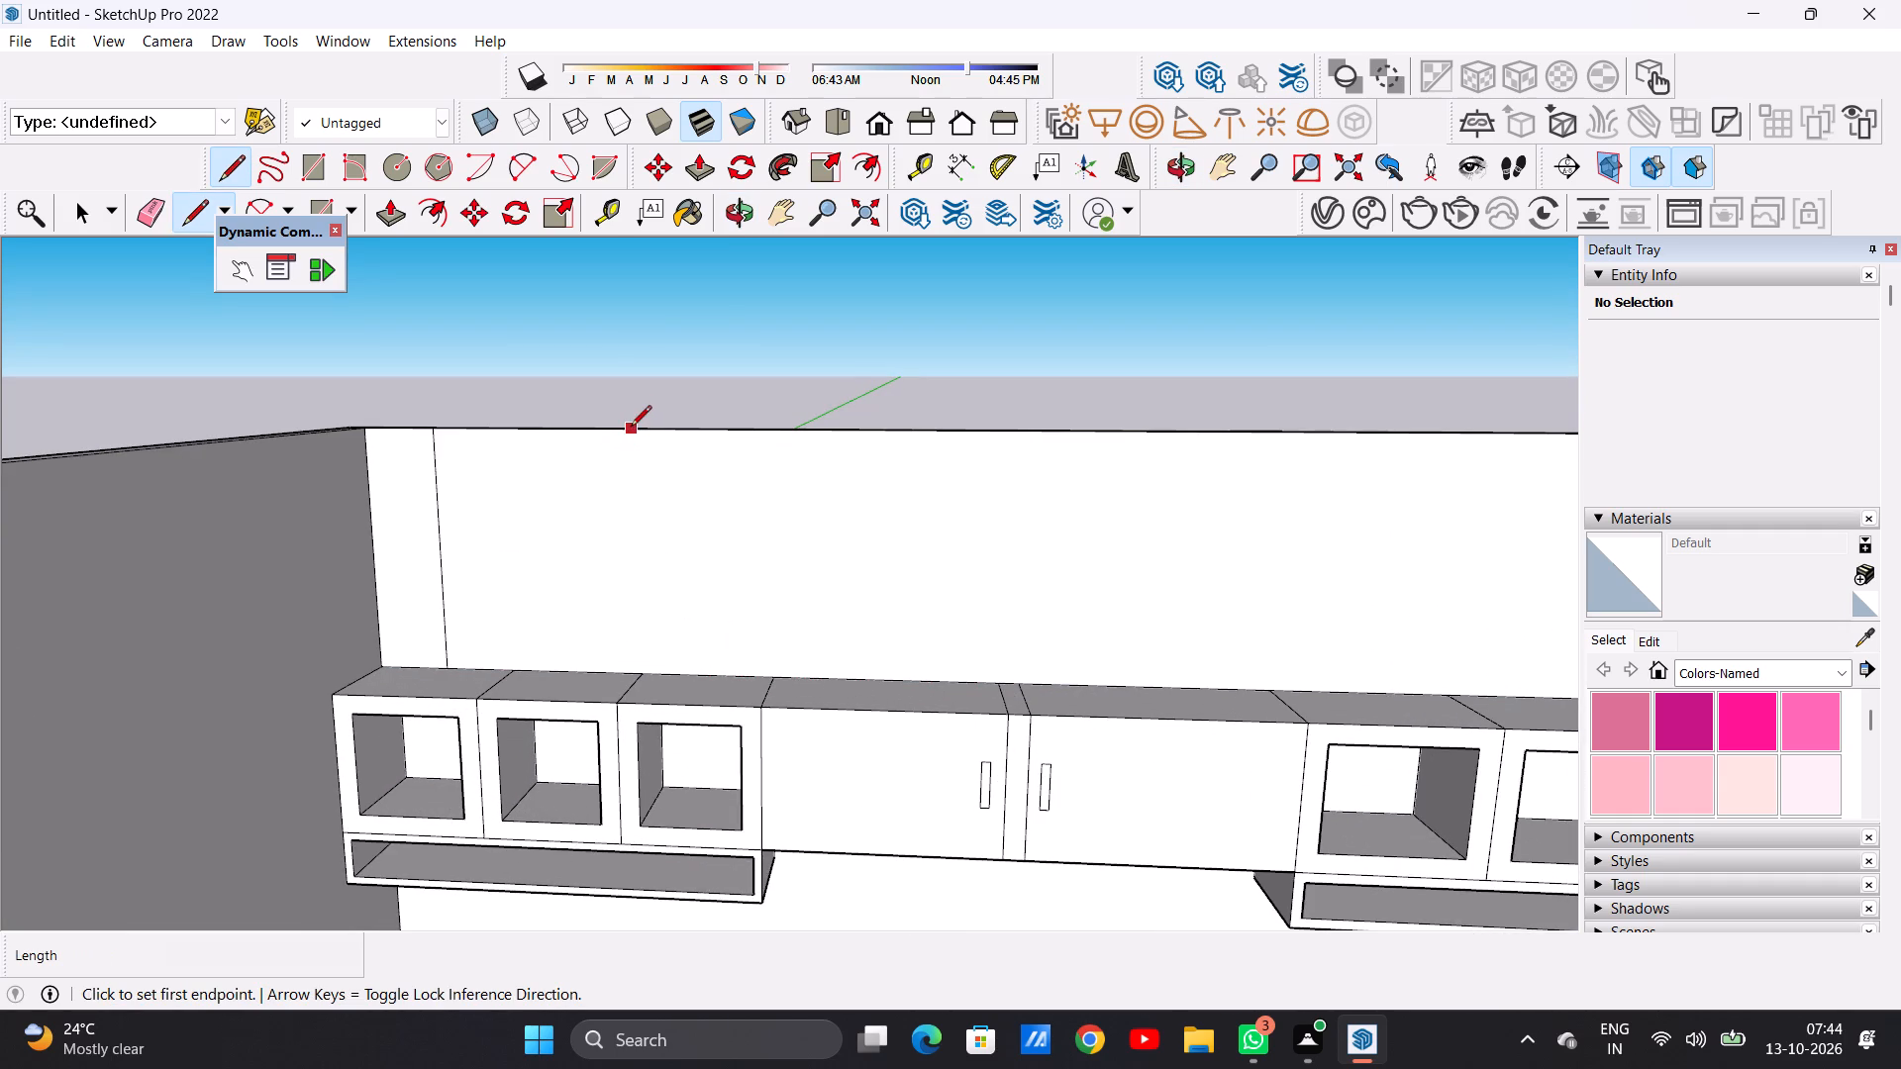
pyautogui.click(632, 428)
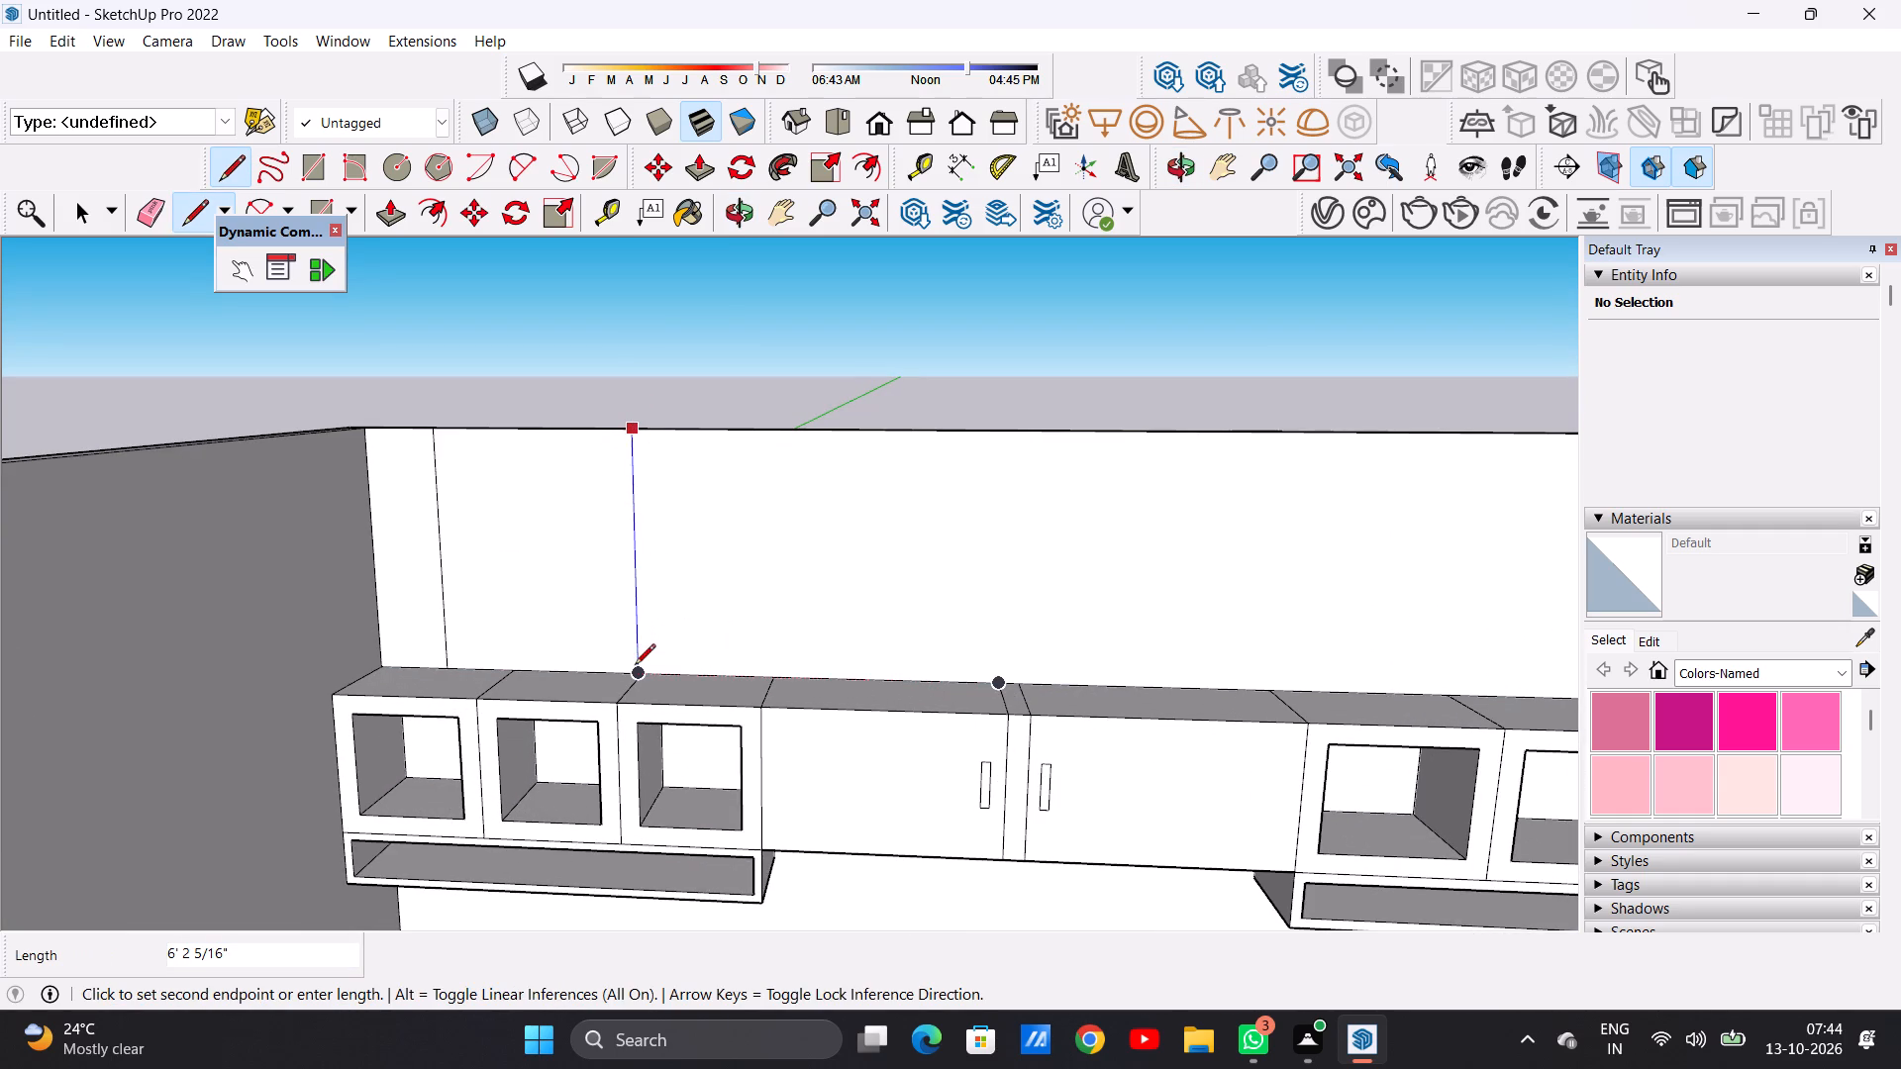
pyautogui.click(633, 666)
# Copy the first upper panel with its edges about 5' 4 3/4" along the back wall, leaving a narrow strip between the panels.
pyautogui.scroll(-4, 740, 674)
pyautogui.moveTo(732, 690); pyautogui.dragTo(756, 592, button='middle')
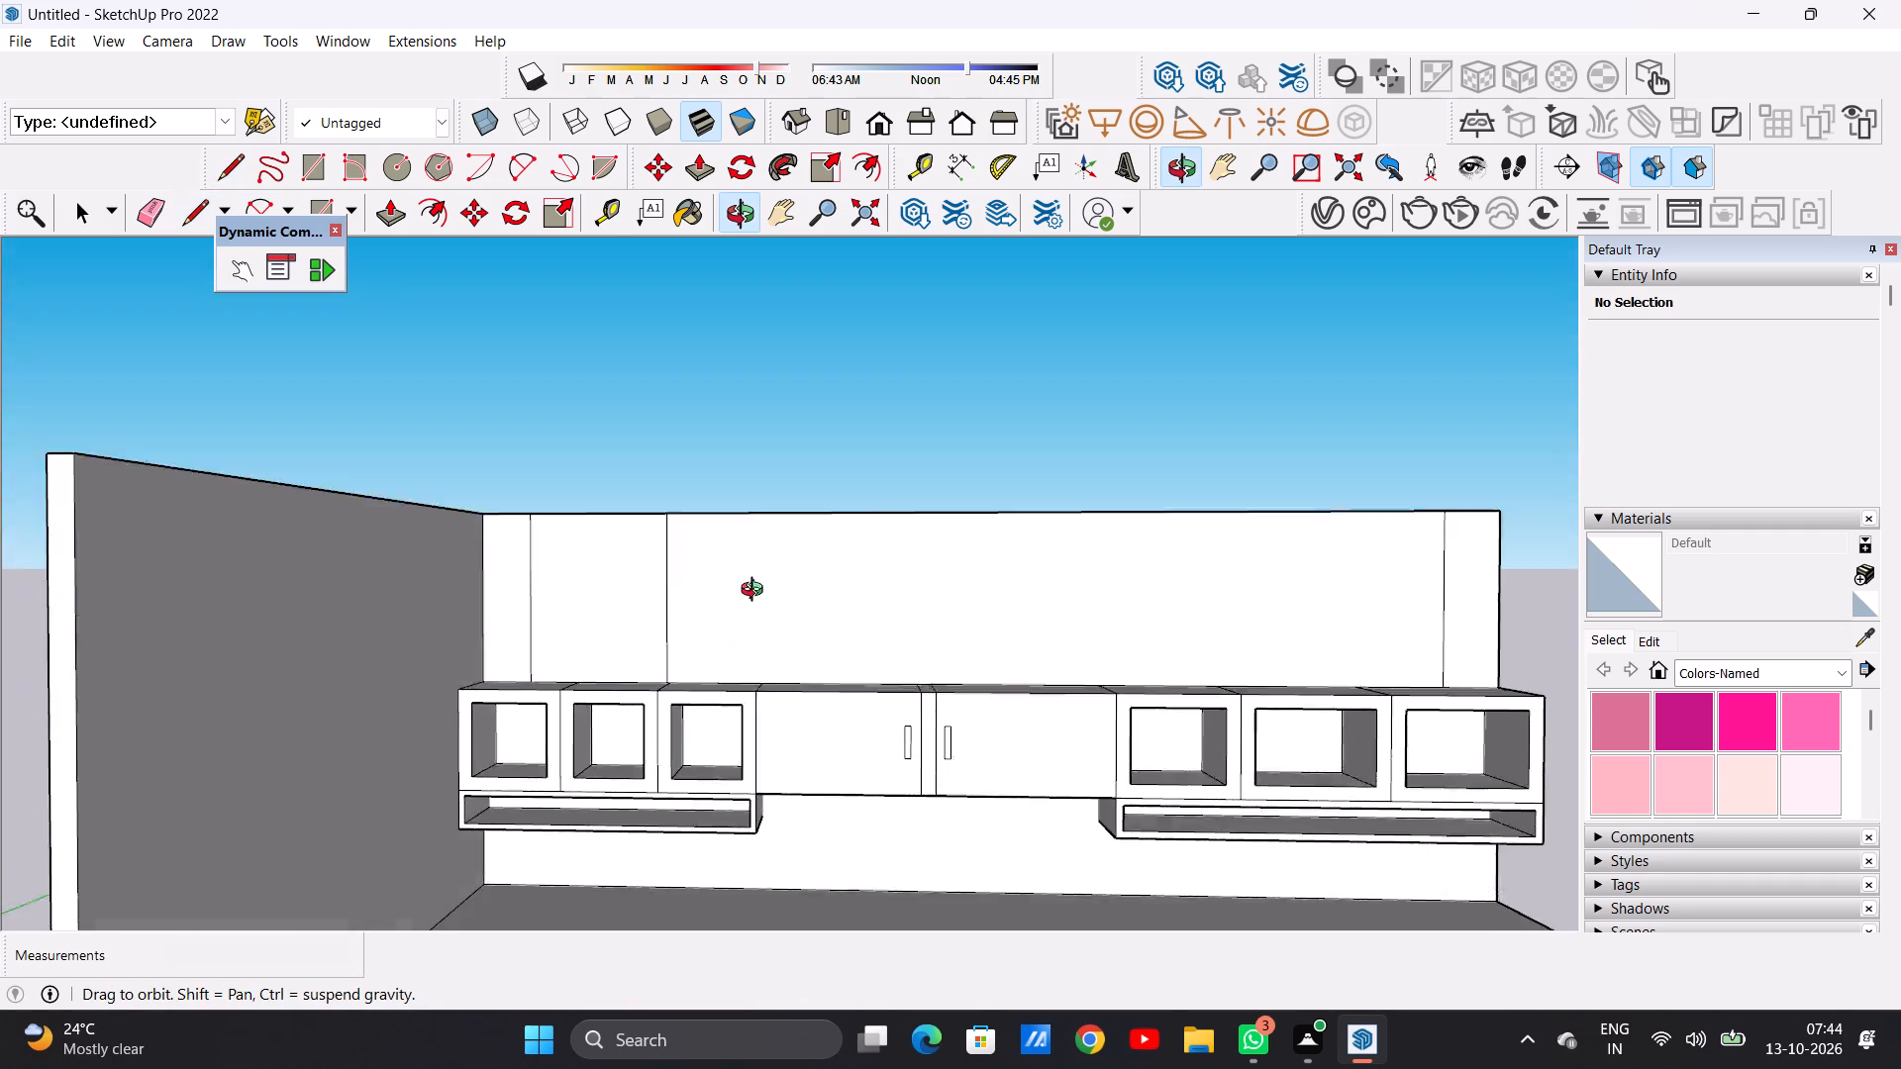
pyautogui.moveTo(756, 592); pyautogui.dragTo(742, 638, button='middle')
pyautogui.press('space')
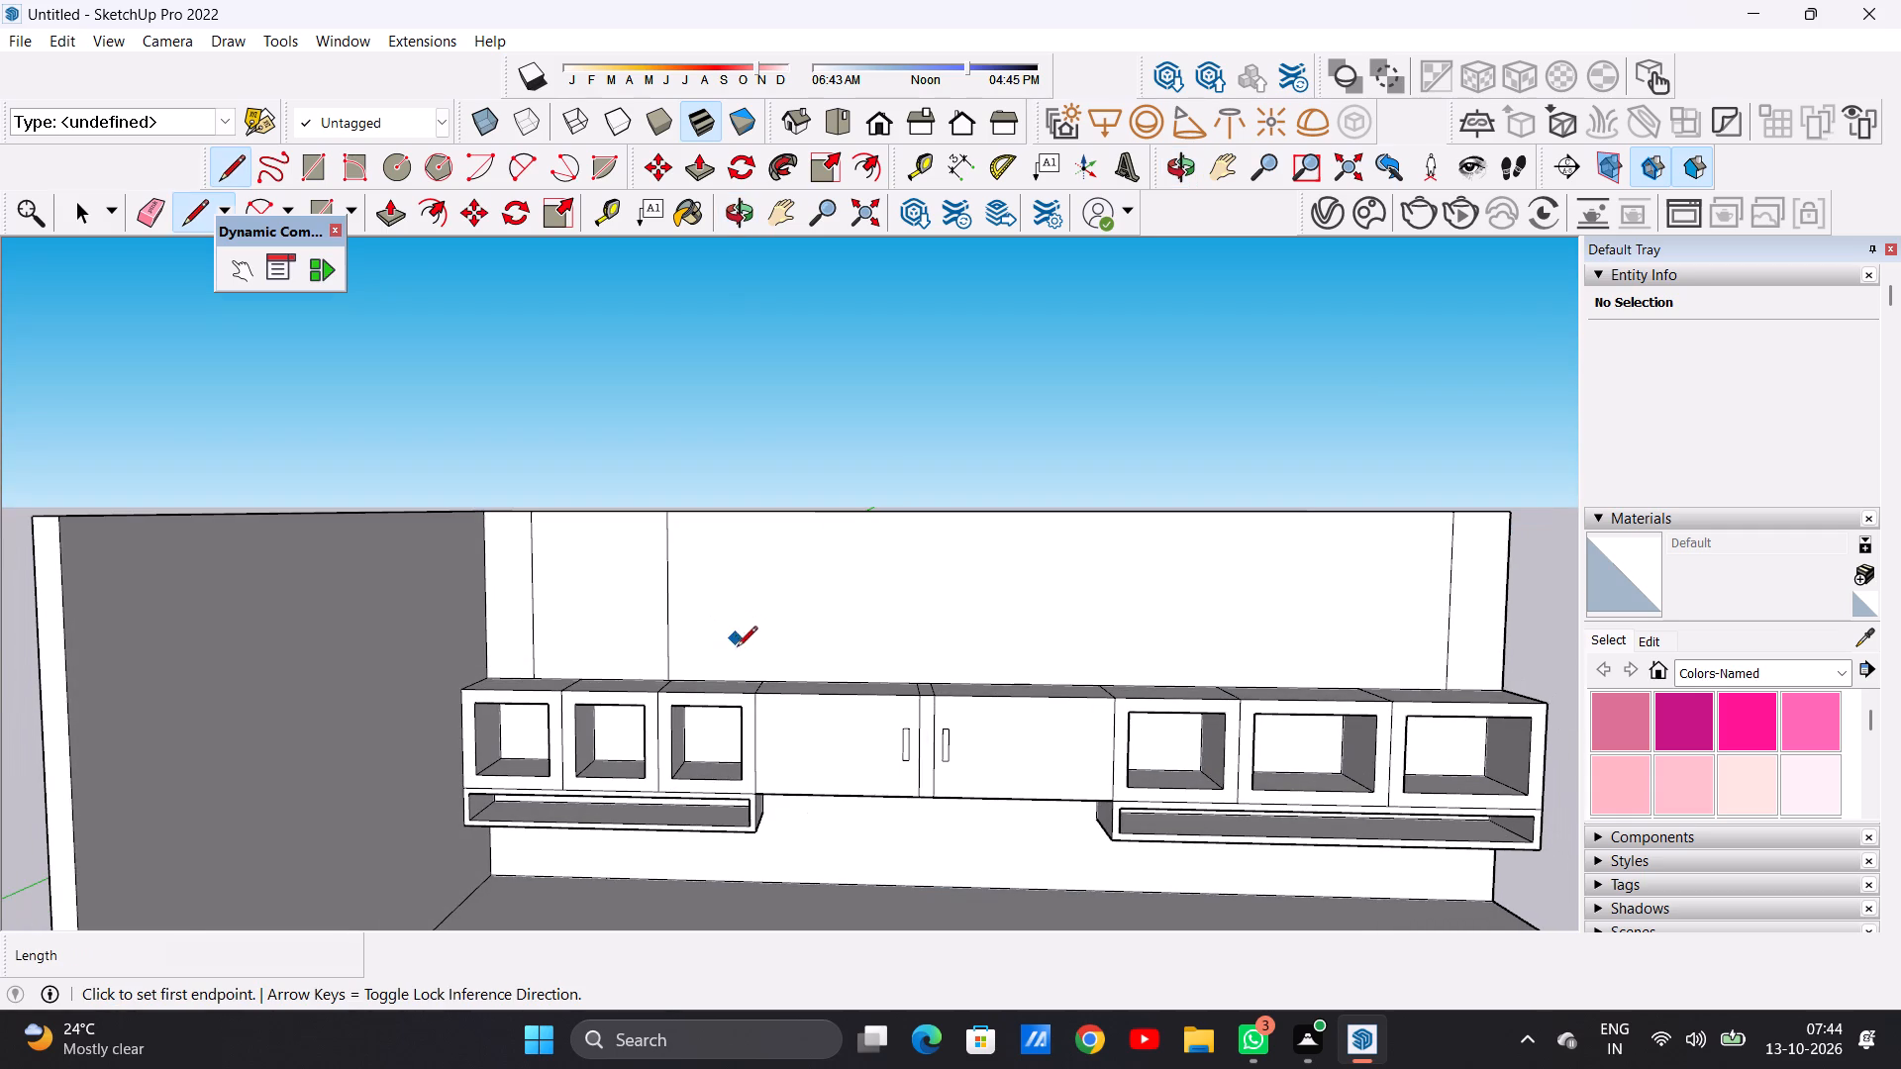
pyautogui.scroll(-6, 750, 643)
pyautogui.scroll(1, 636, 621)
pyautogui.scroll(-1, 637, 624)
pyautogui.scroll(8, 643, 627)
pyautogui.doubleClick(672, 645)
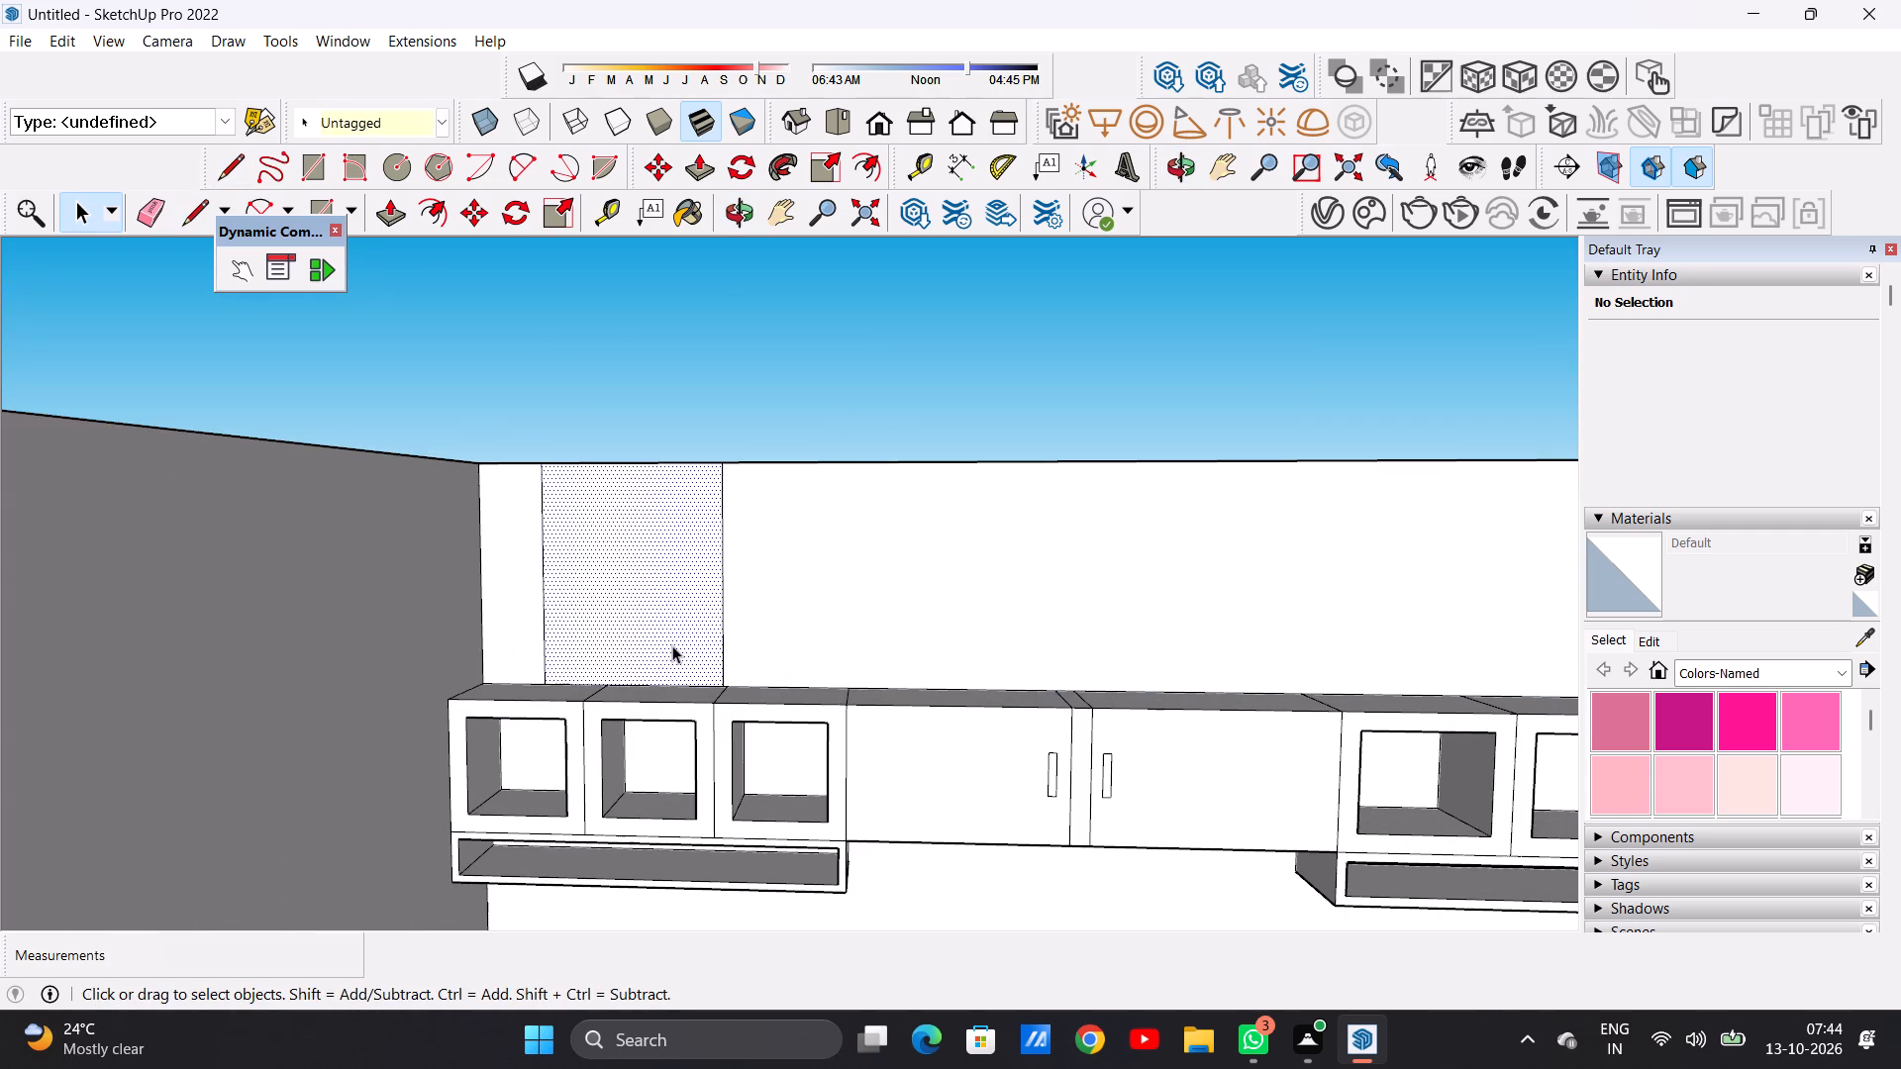
pyautogui.press('m')
pyautogui.moveTo(735, 660); pyautogui.dragTo(735, 729, button='middle')
pyautogui.scroll(6, 725, 694)
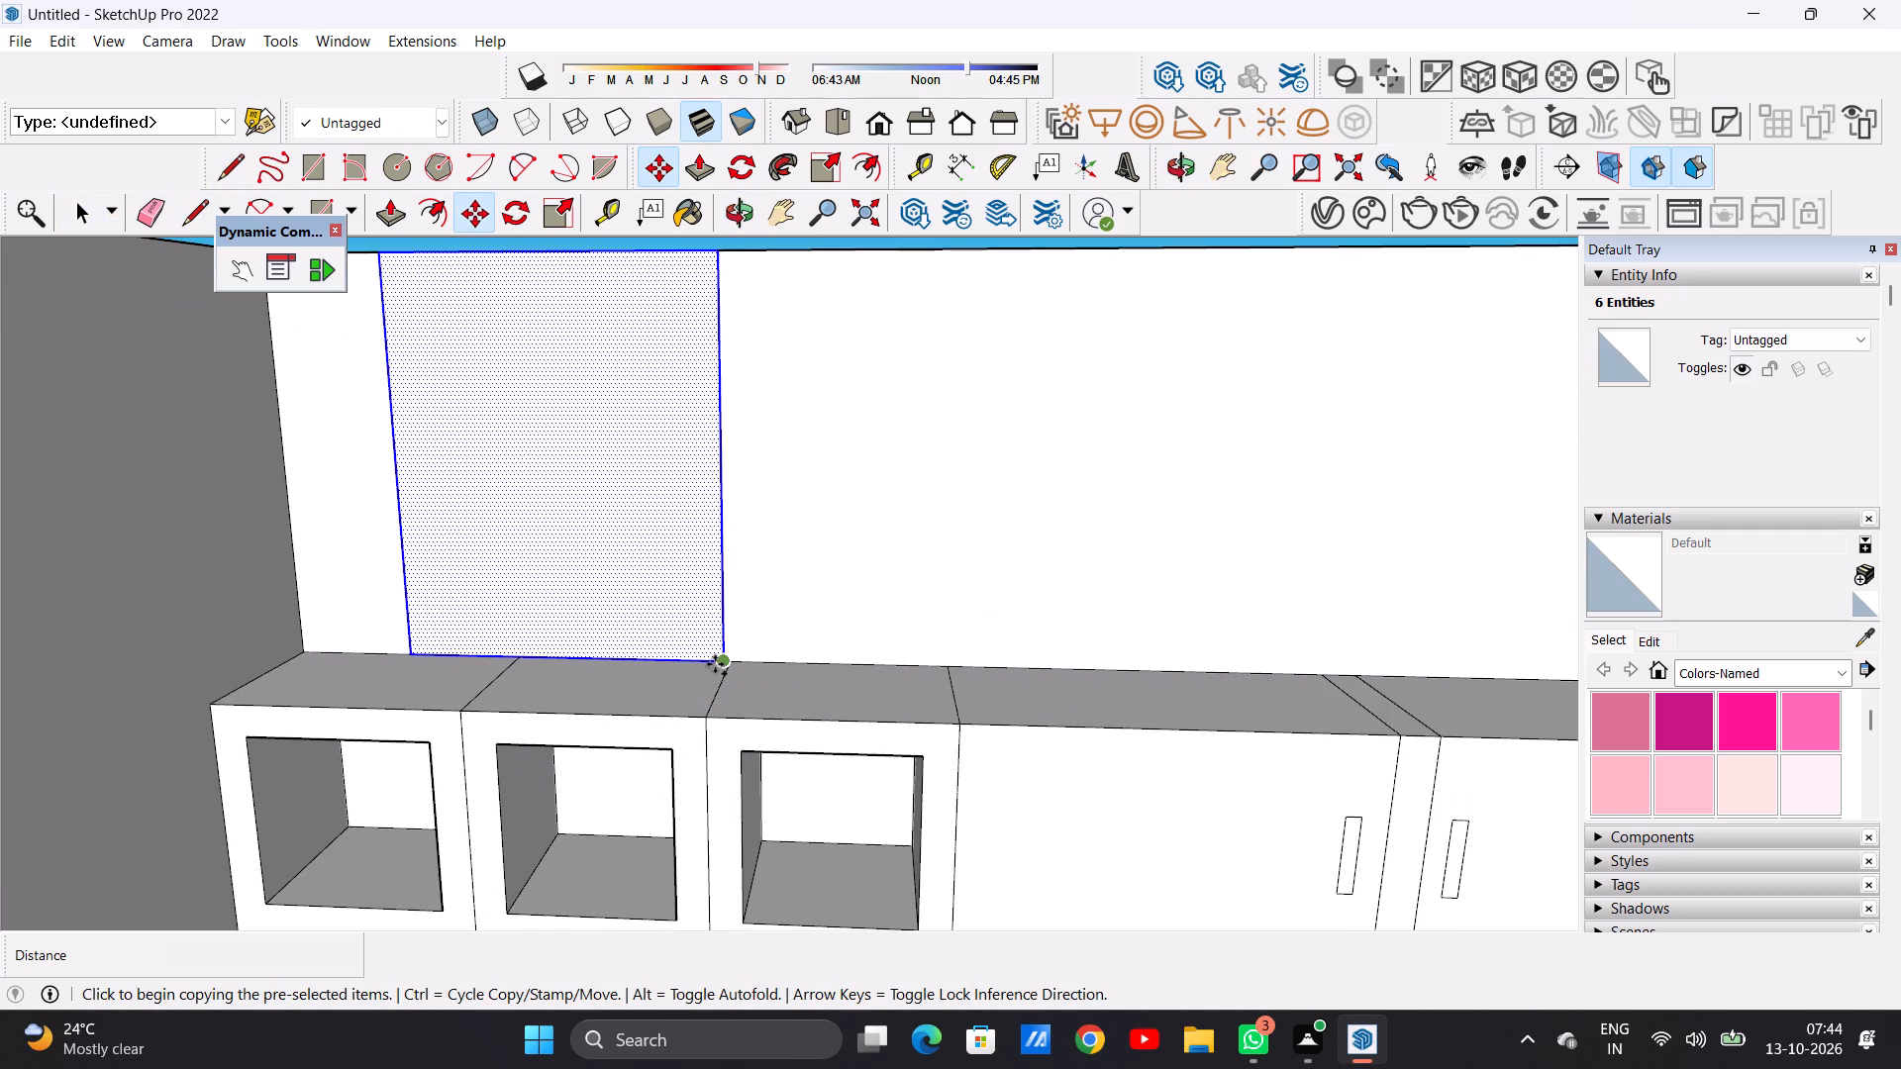
pyautogui.click(715, 664)
pyautogui.scroll(-1, 860, 656)
pyautogui.scroll(1, 860, 657)
pyautogui.scroll(-7, 860, 657)
pyautogui.scroll(2, 968, 656)
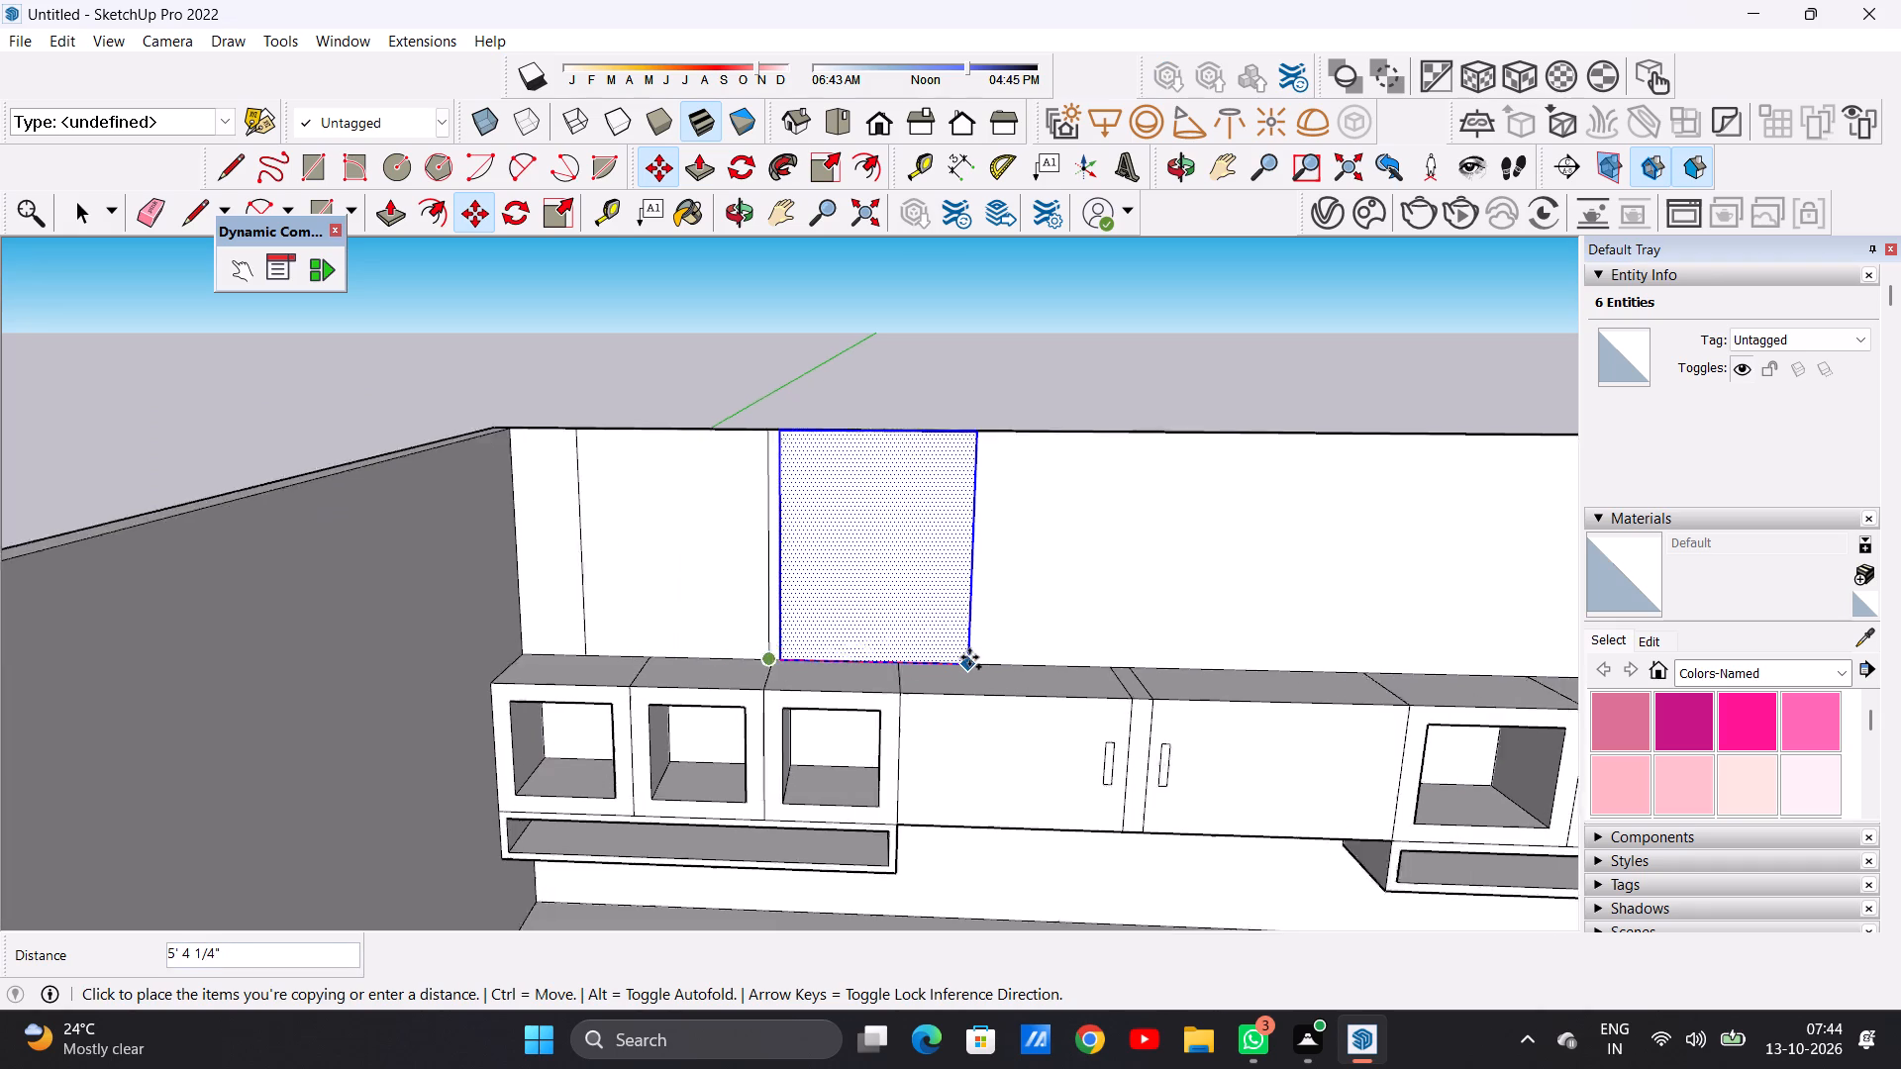
pyautogui.scroll(4, 969, 657)
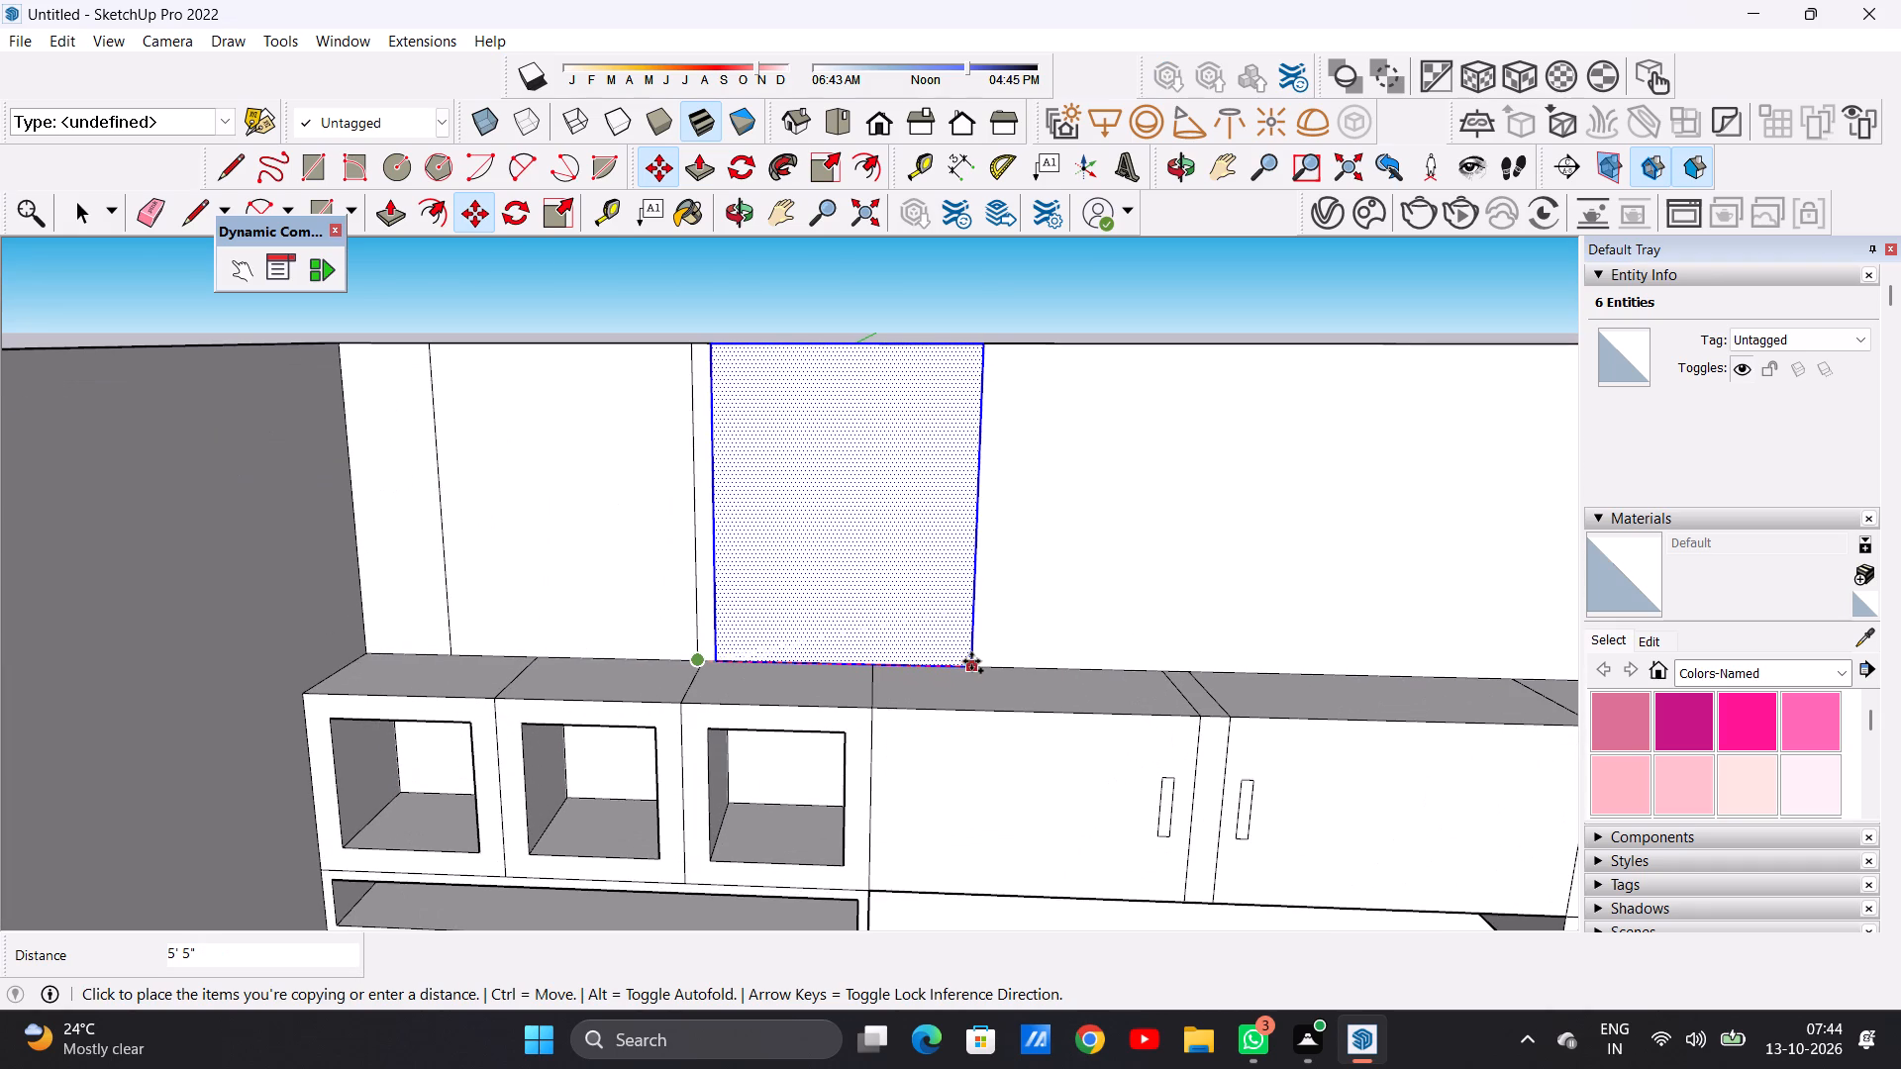
pyautogui.click(970, 661)
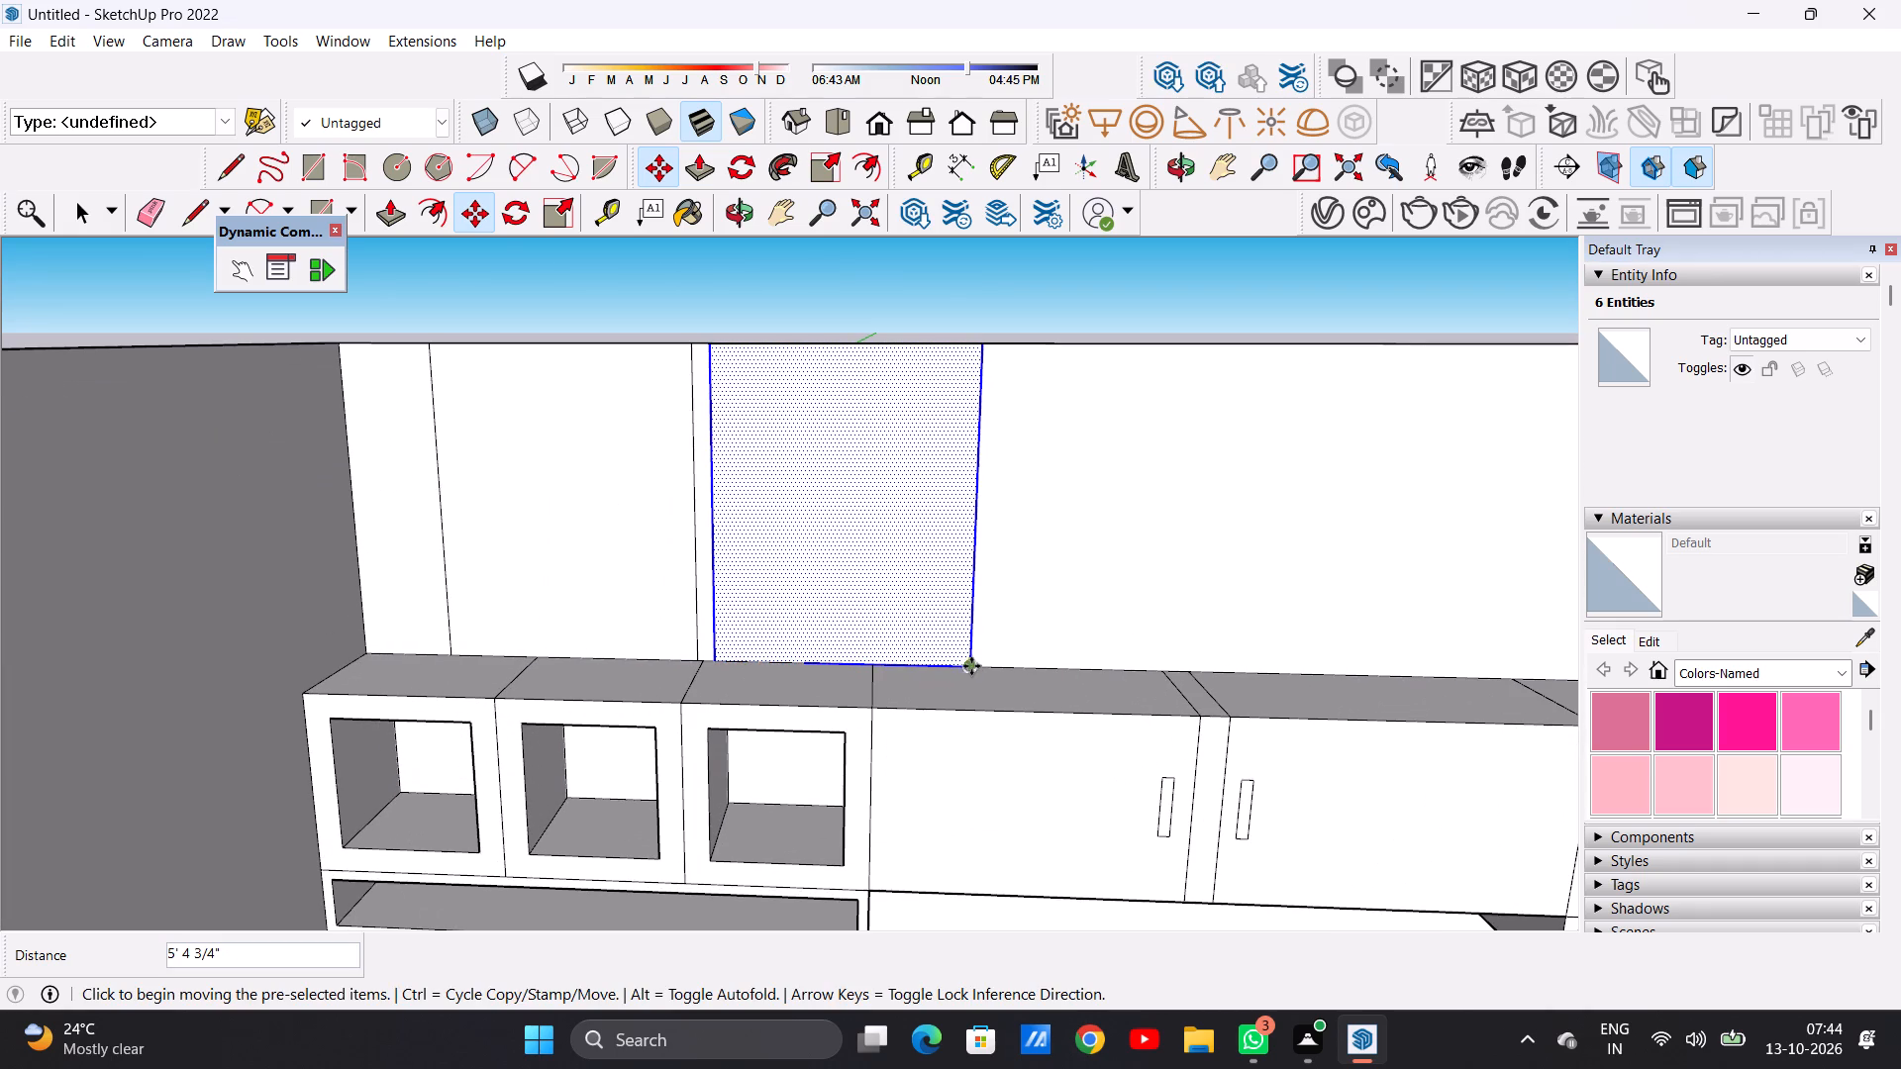
# Copy the second upper panel about 5' 4 13/16" further along the back wall, leaving another narrow strip.
pyautogui.click(971, 671)
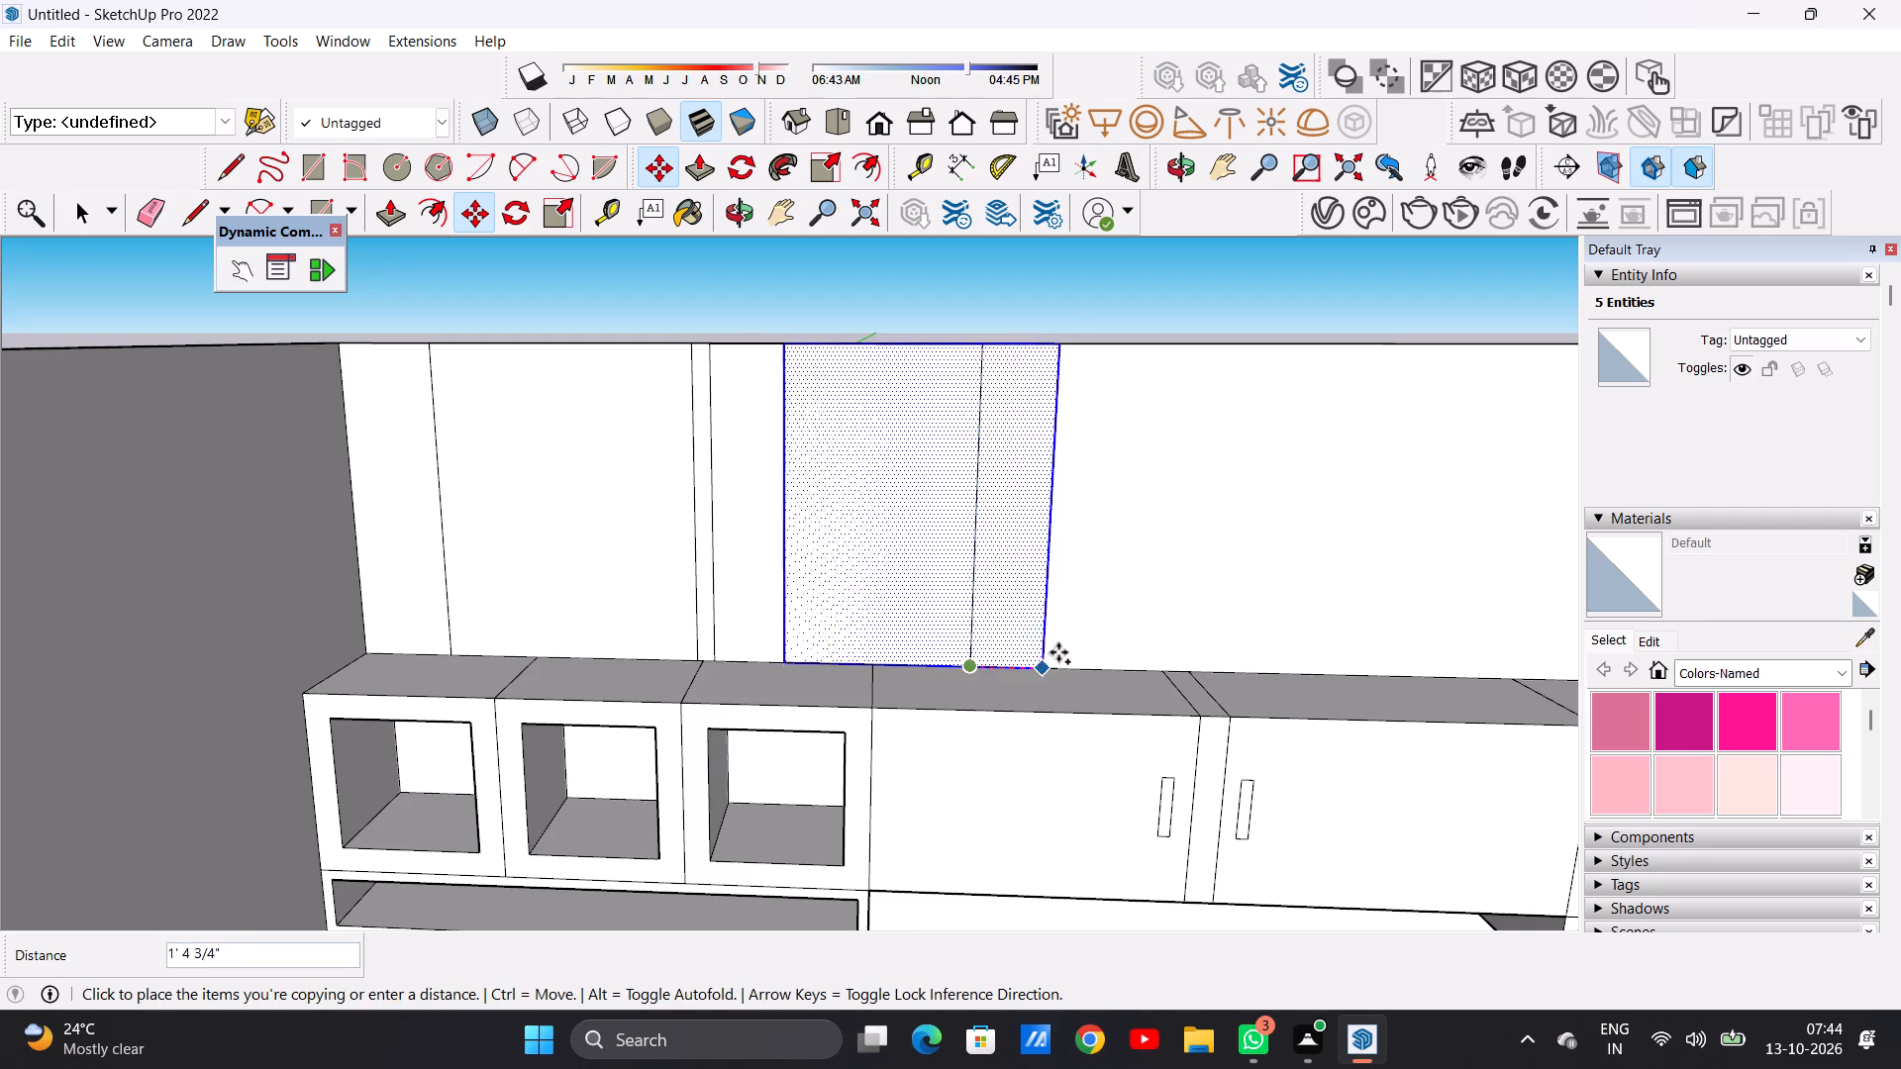
pyautogui.scroll(-7, 1026, 650)
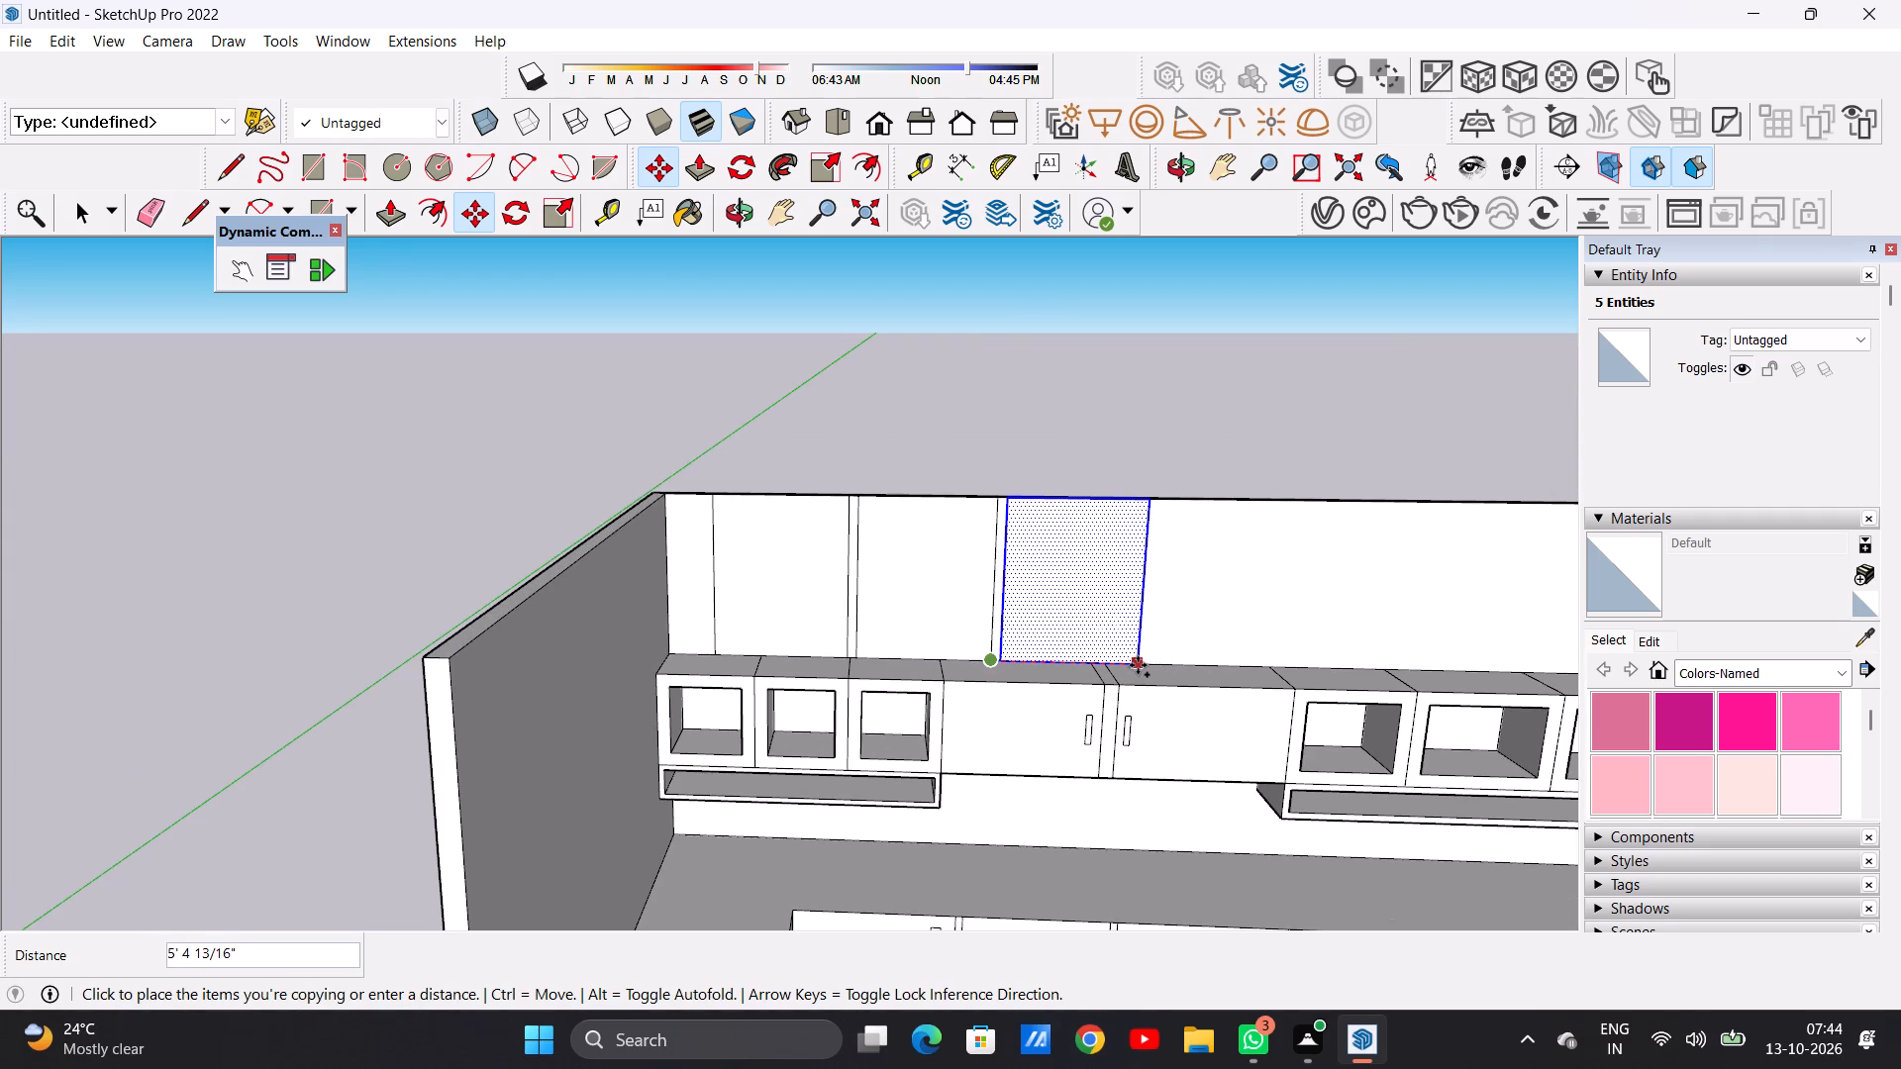
pyautogui.click(1138, 665)
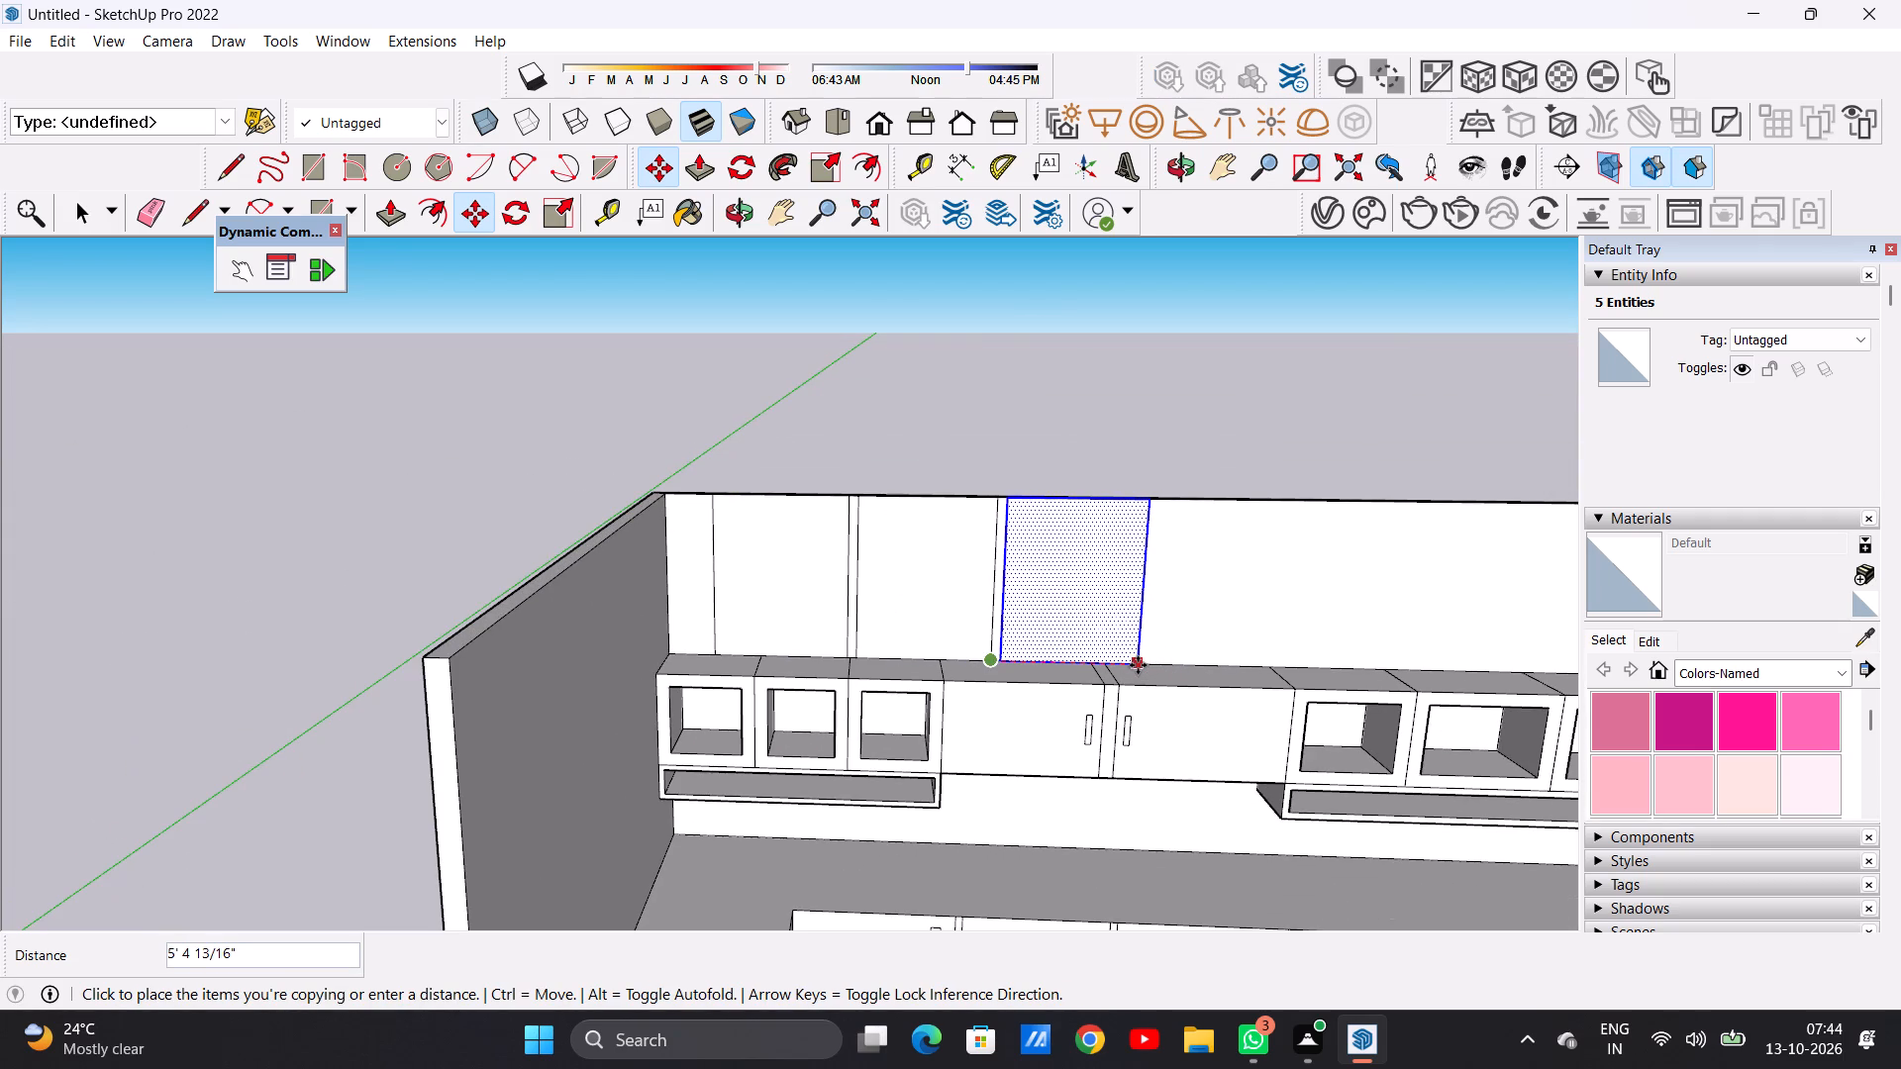
# Copy the third upper panel about 5' 5 7/16" further along the back wall, leaving a narrow strip between them.
pyautogui.click(1138, 665)
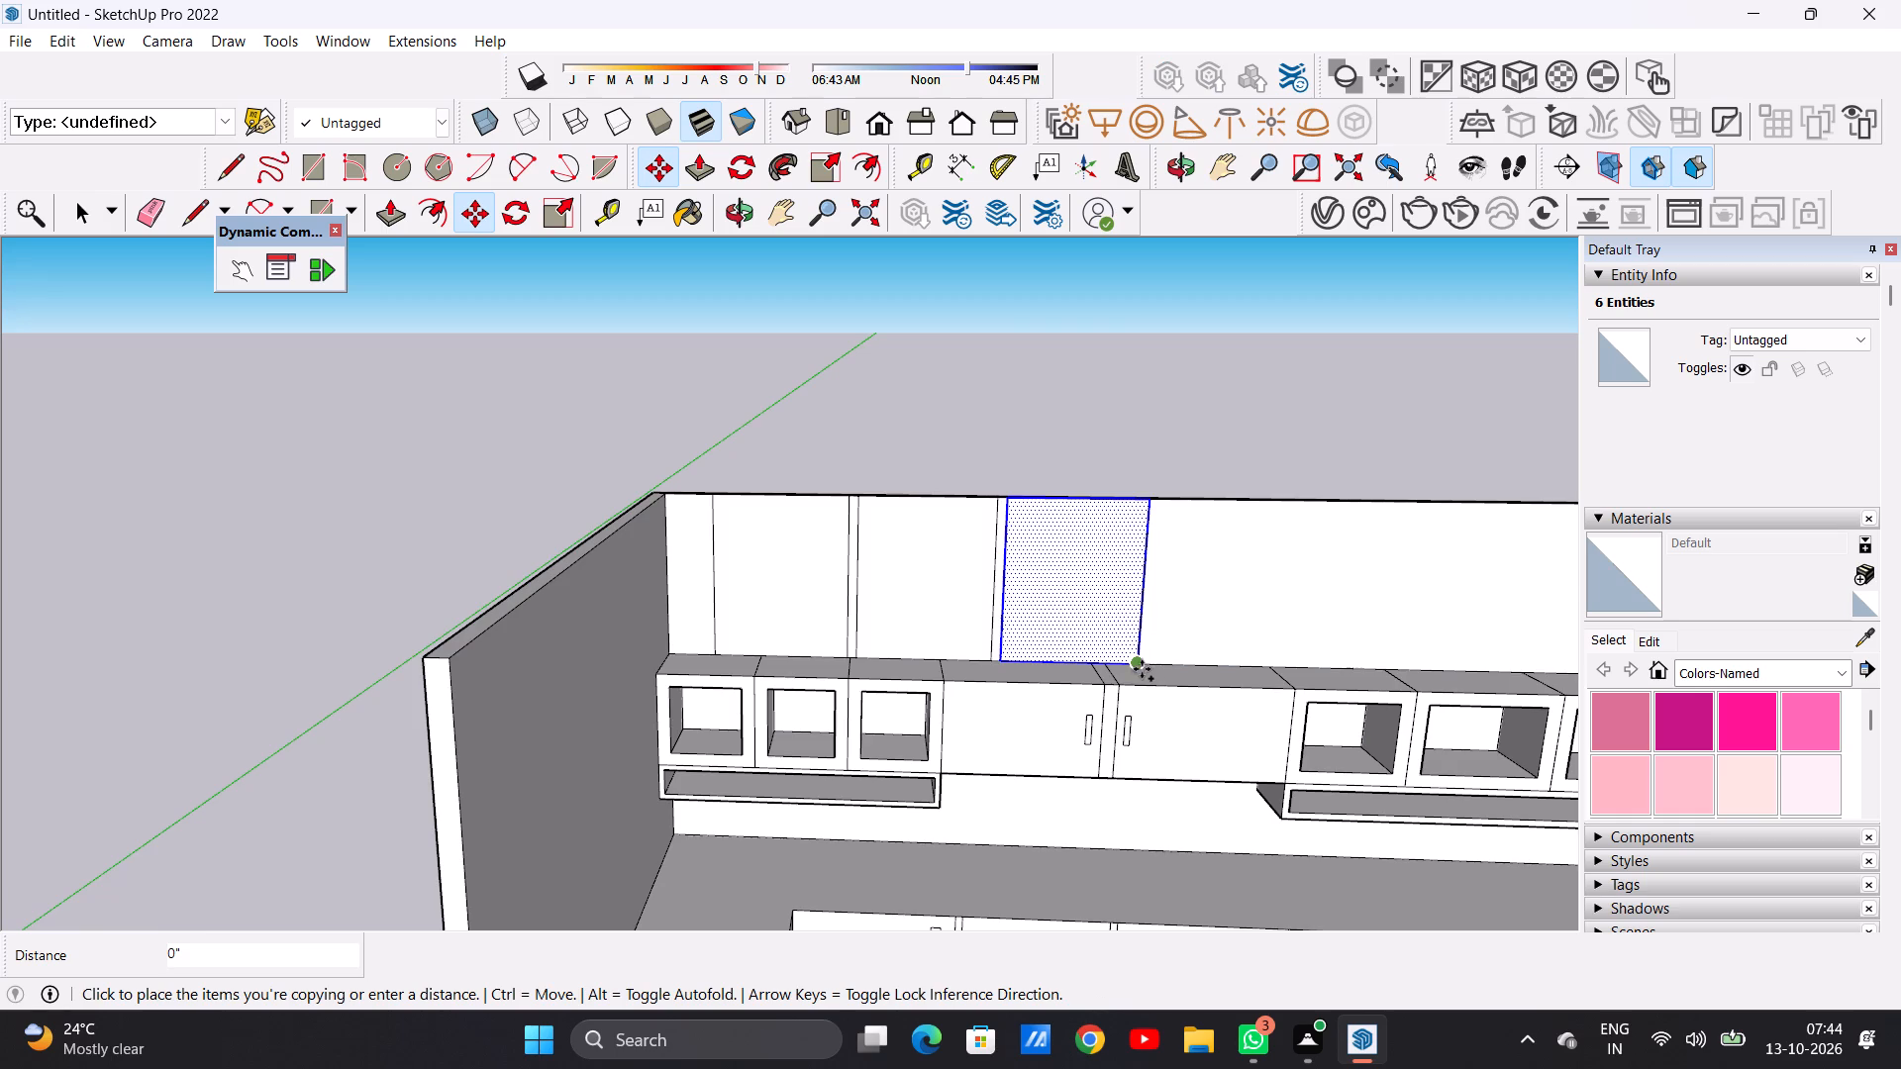
pyautogui.scroll(-4, 1111, 704)
pyautogui.scroll(9, 1256, 675)
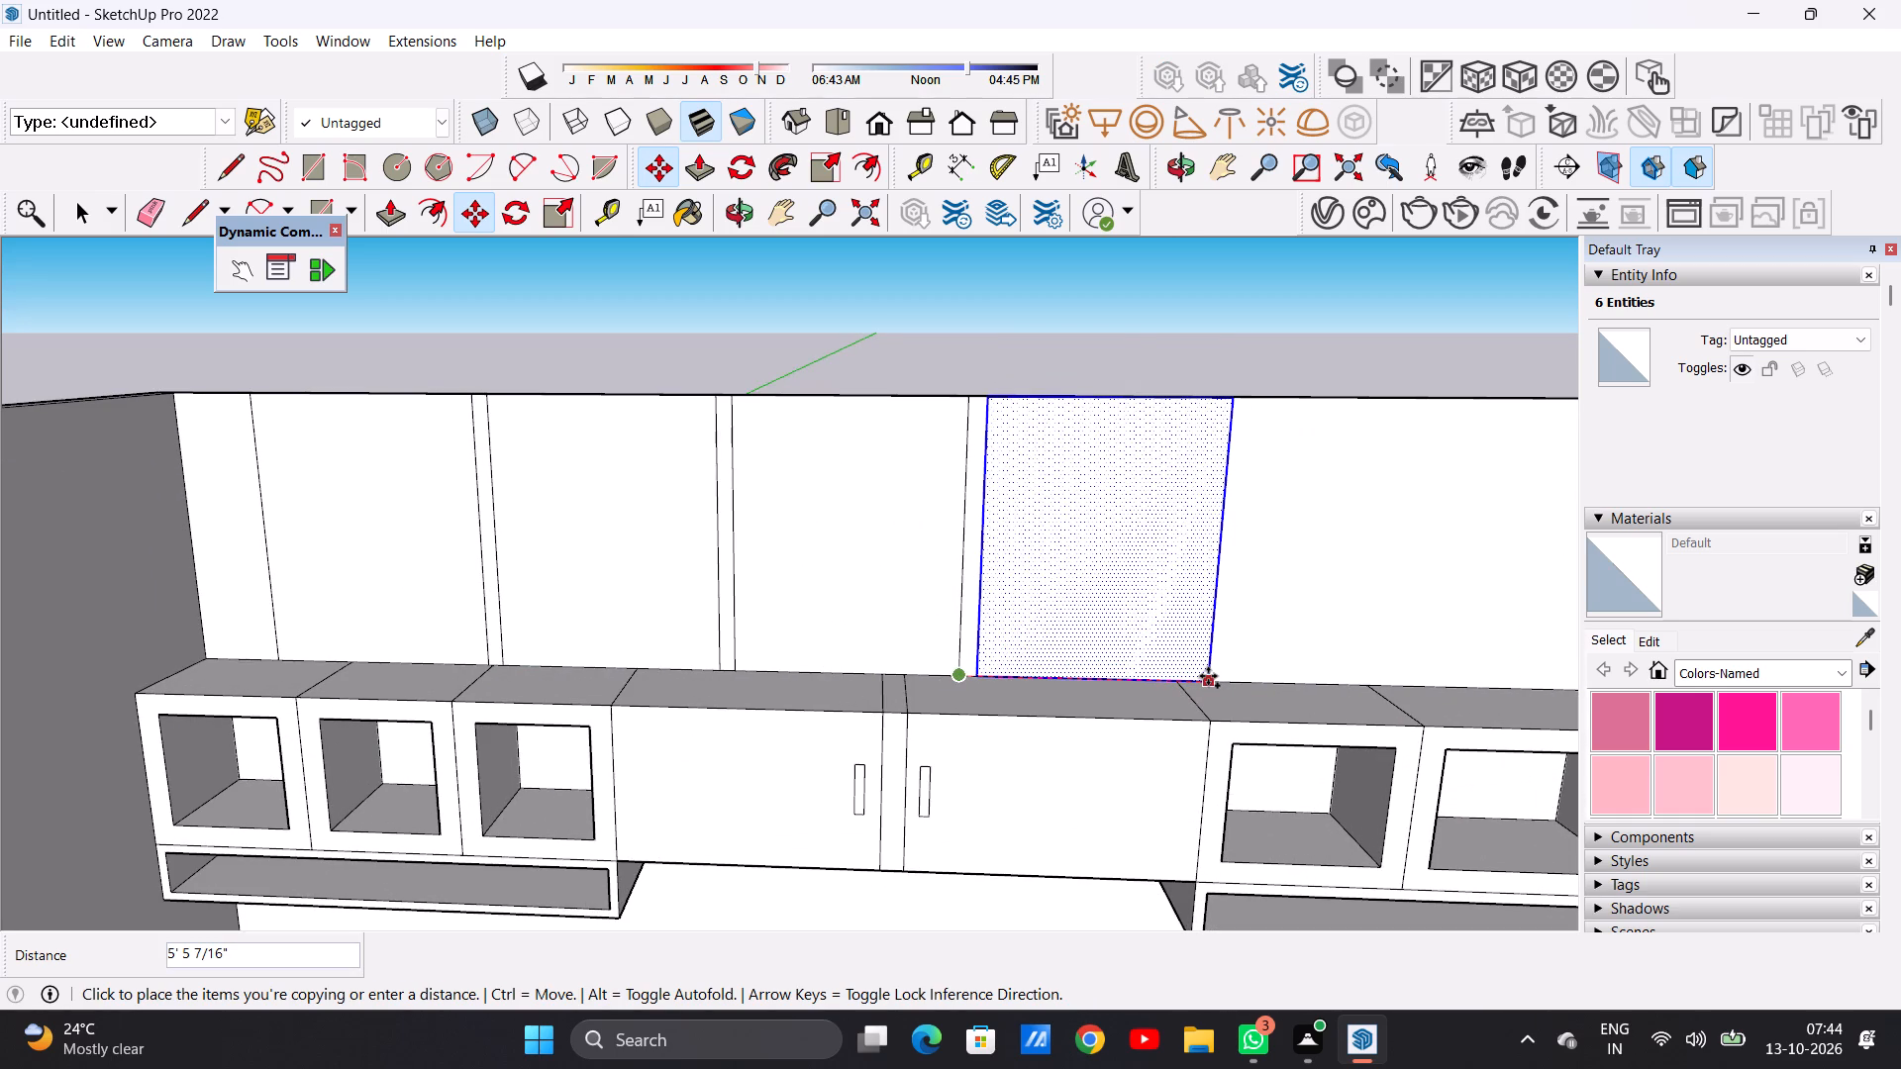
pyautogui.click(1208, 676)
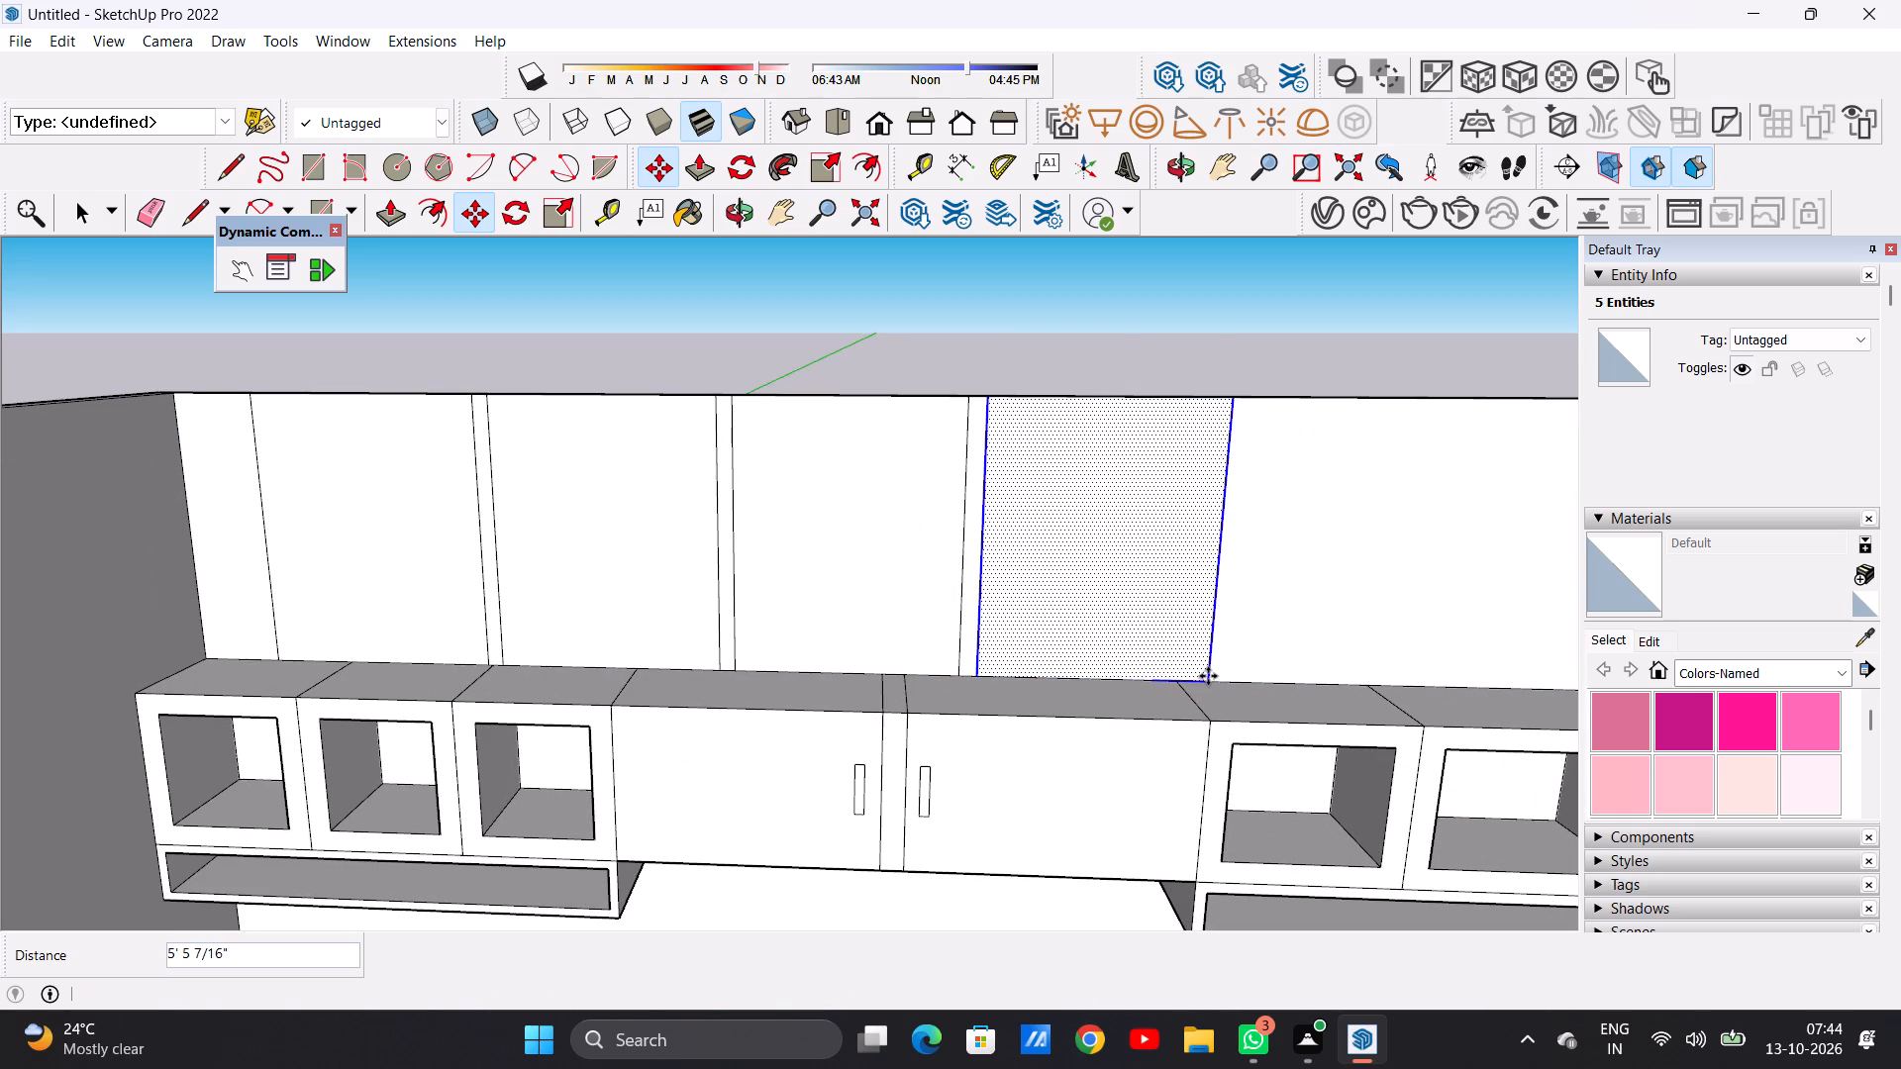
# Copy the fourth upper panel about 5' 4 13/16" further along the back wall, leaving another narrow strip.
pyautogui.click(1208, 676)
pyautogui.scroll(-5, 1051, 682)
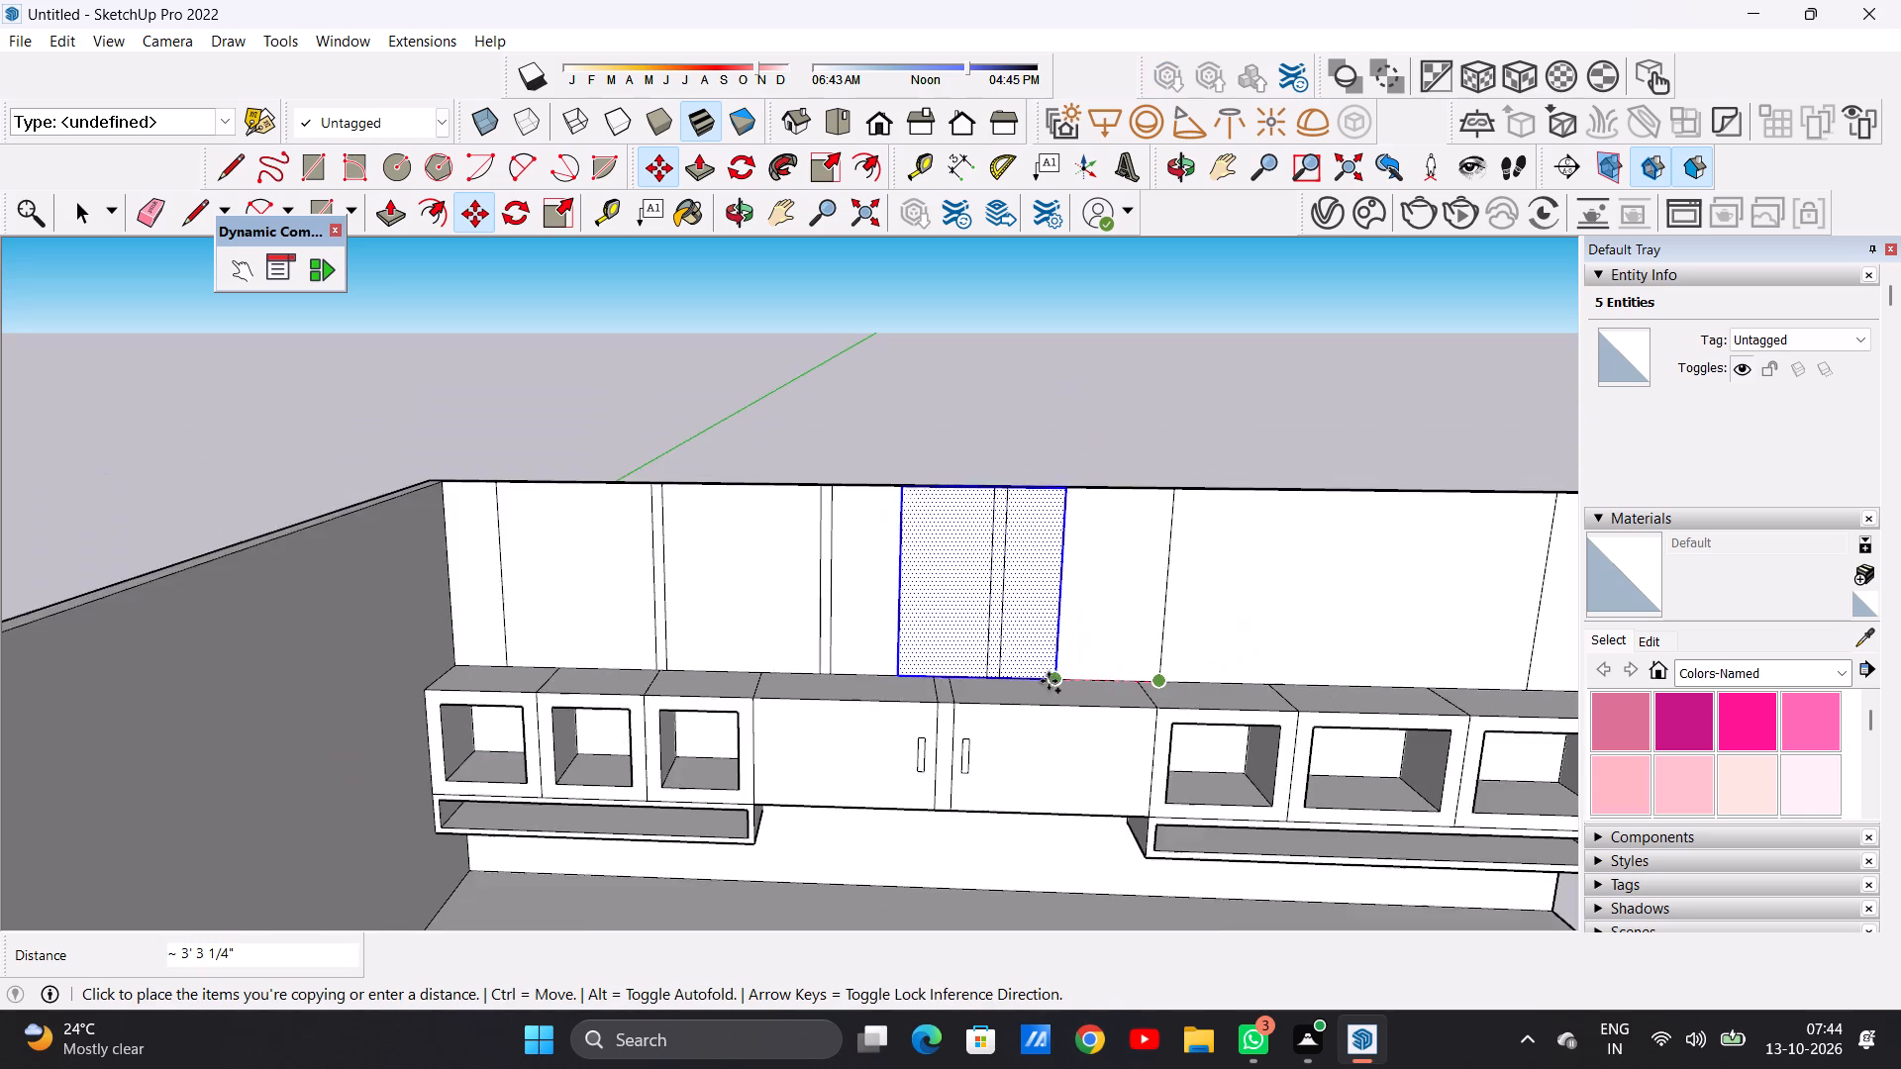
pyautogui.scroll(-3, 1049, 681)
pyautogui.scroll(6, 1224, 681)
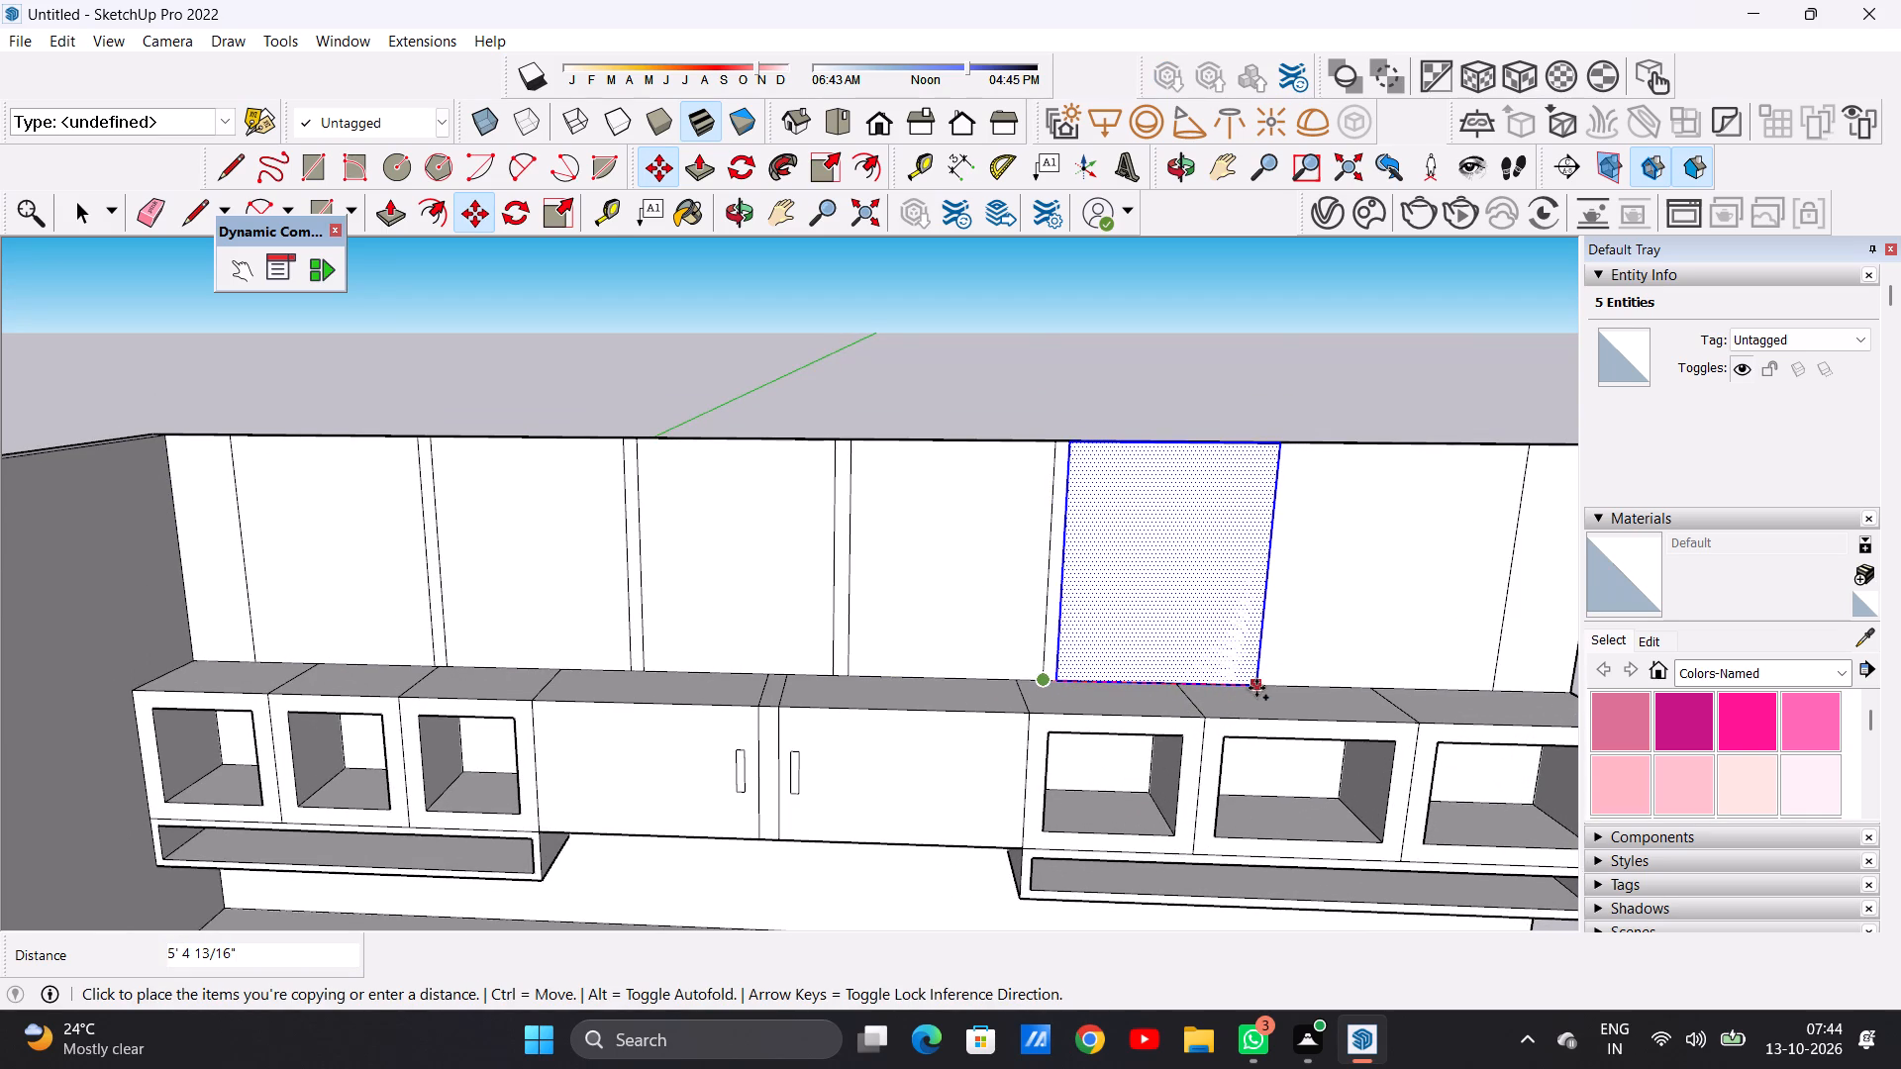
pyautogui.click(1256, 688)
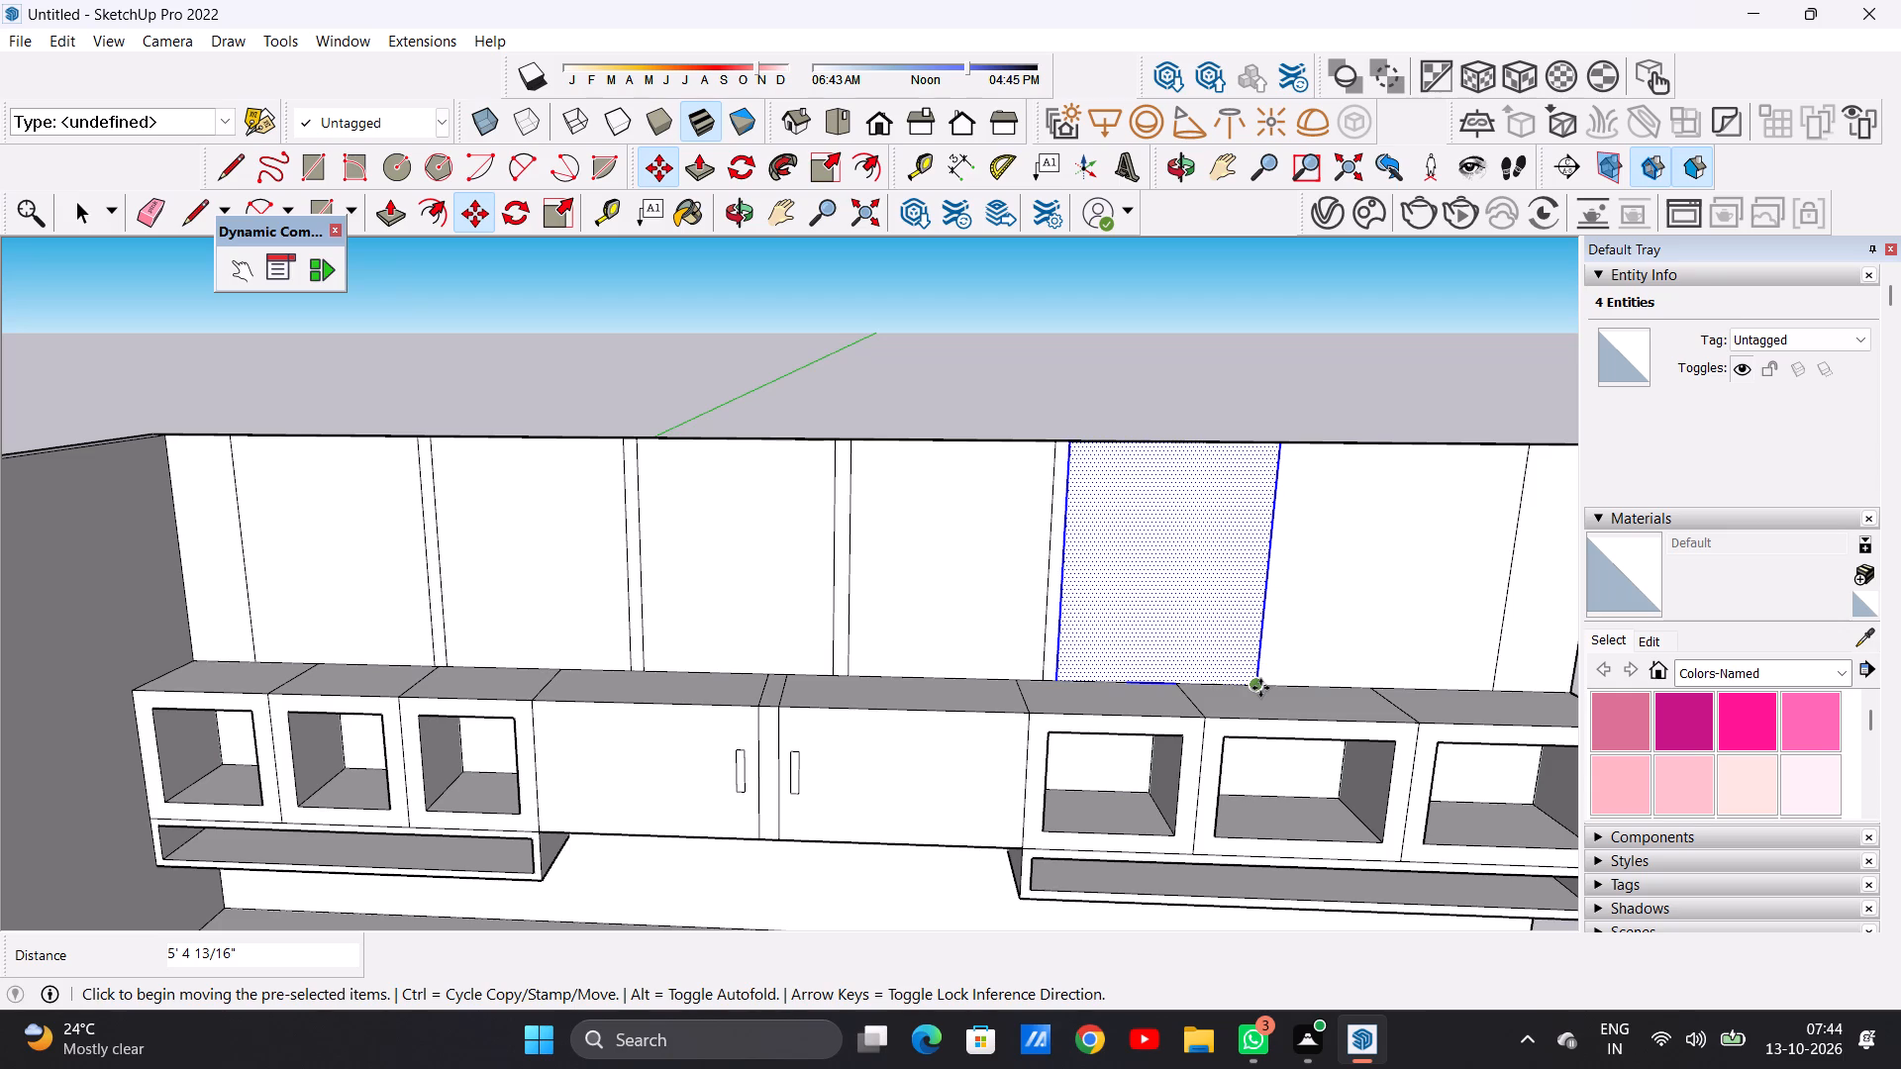
pyautogui.press('space')
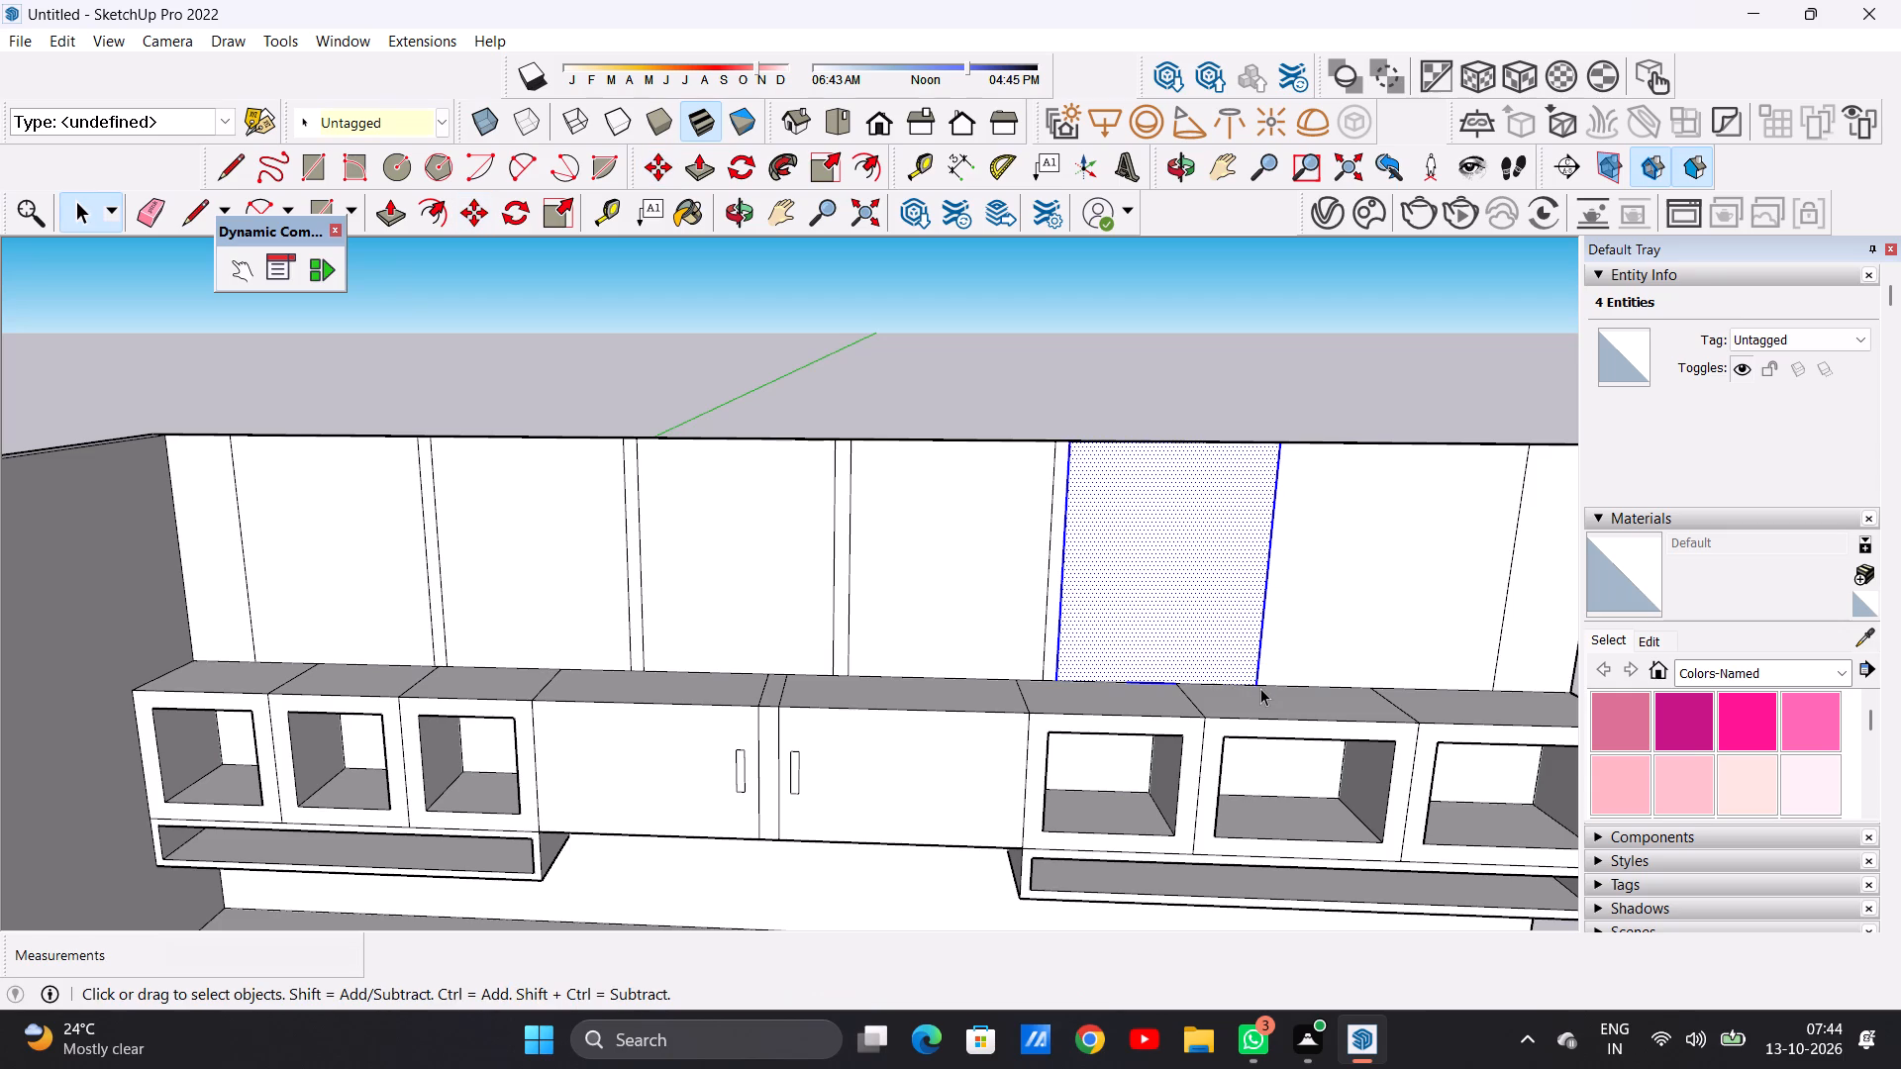
pyautogui.click(1161, 312)
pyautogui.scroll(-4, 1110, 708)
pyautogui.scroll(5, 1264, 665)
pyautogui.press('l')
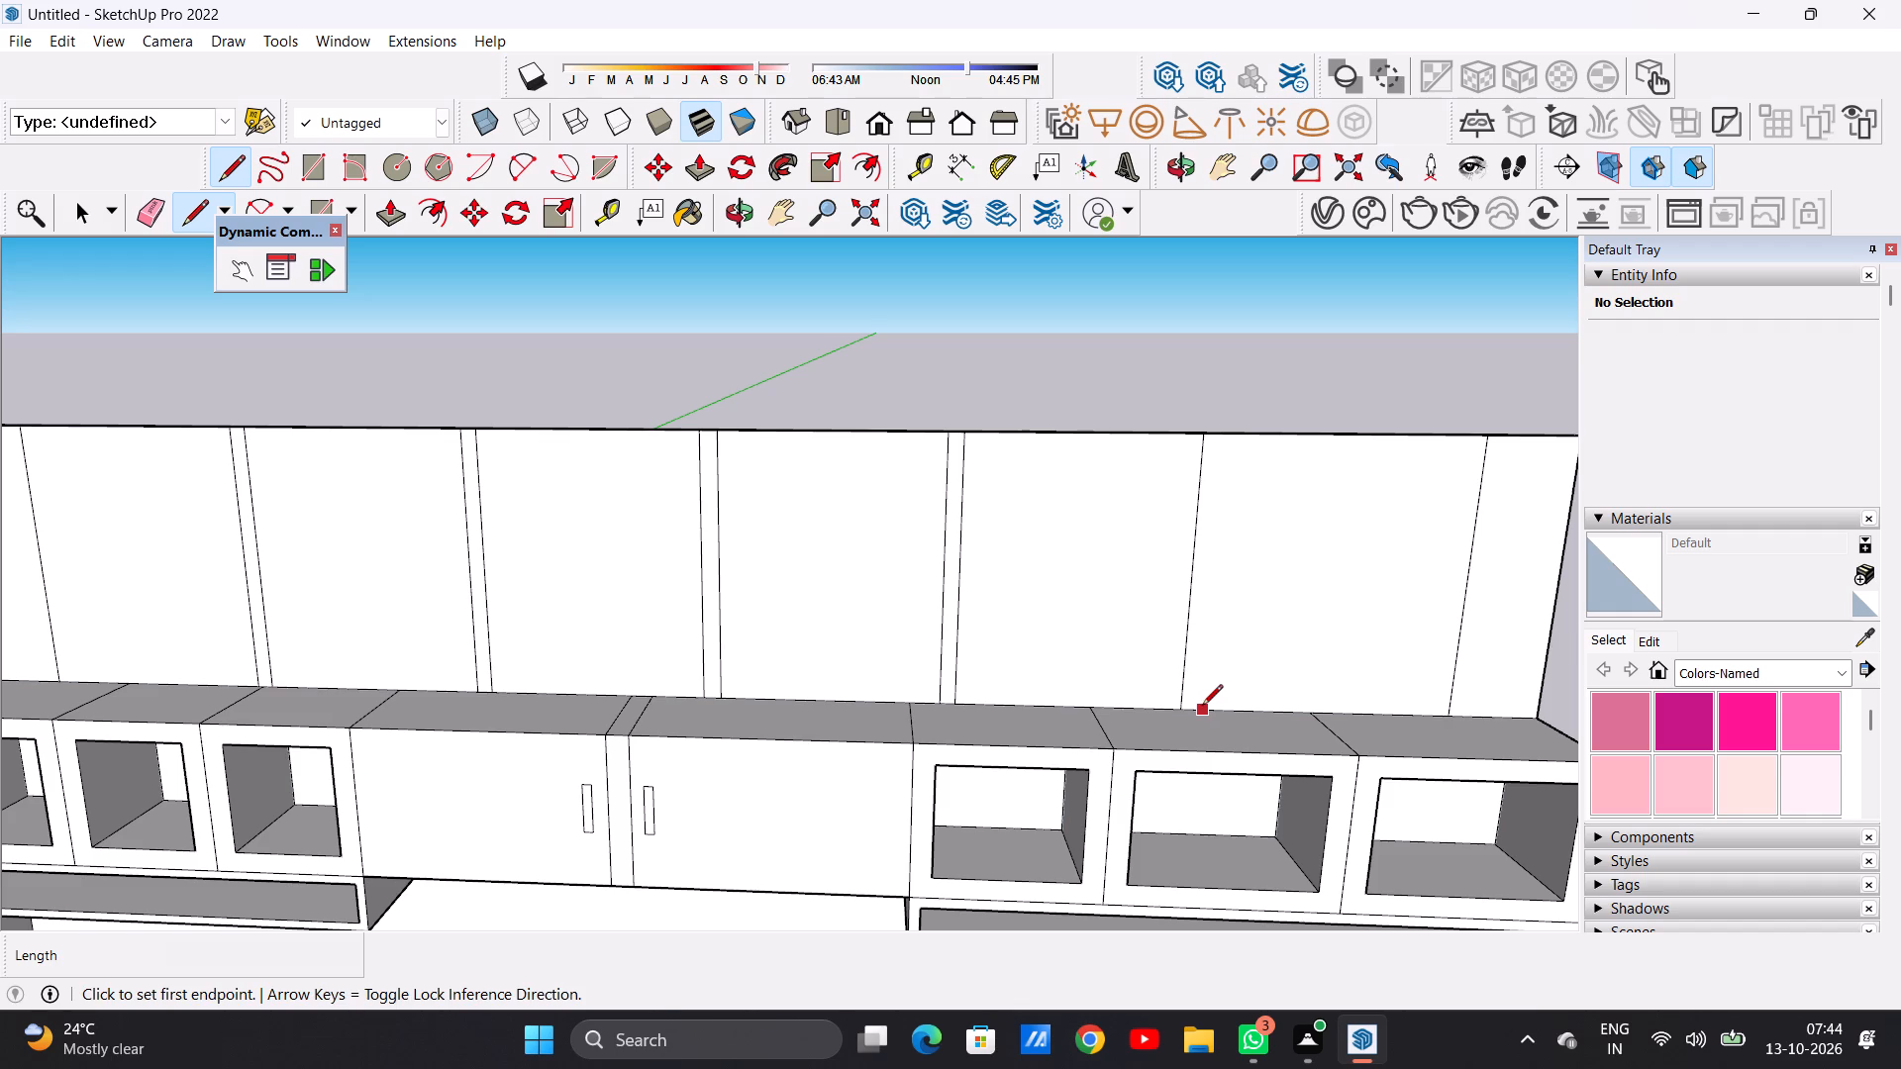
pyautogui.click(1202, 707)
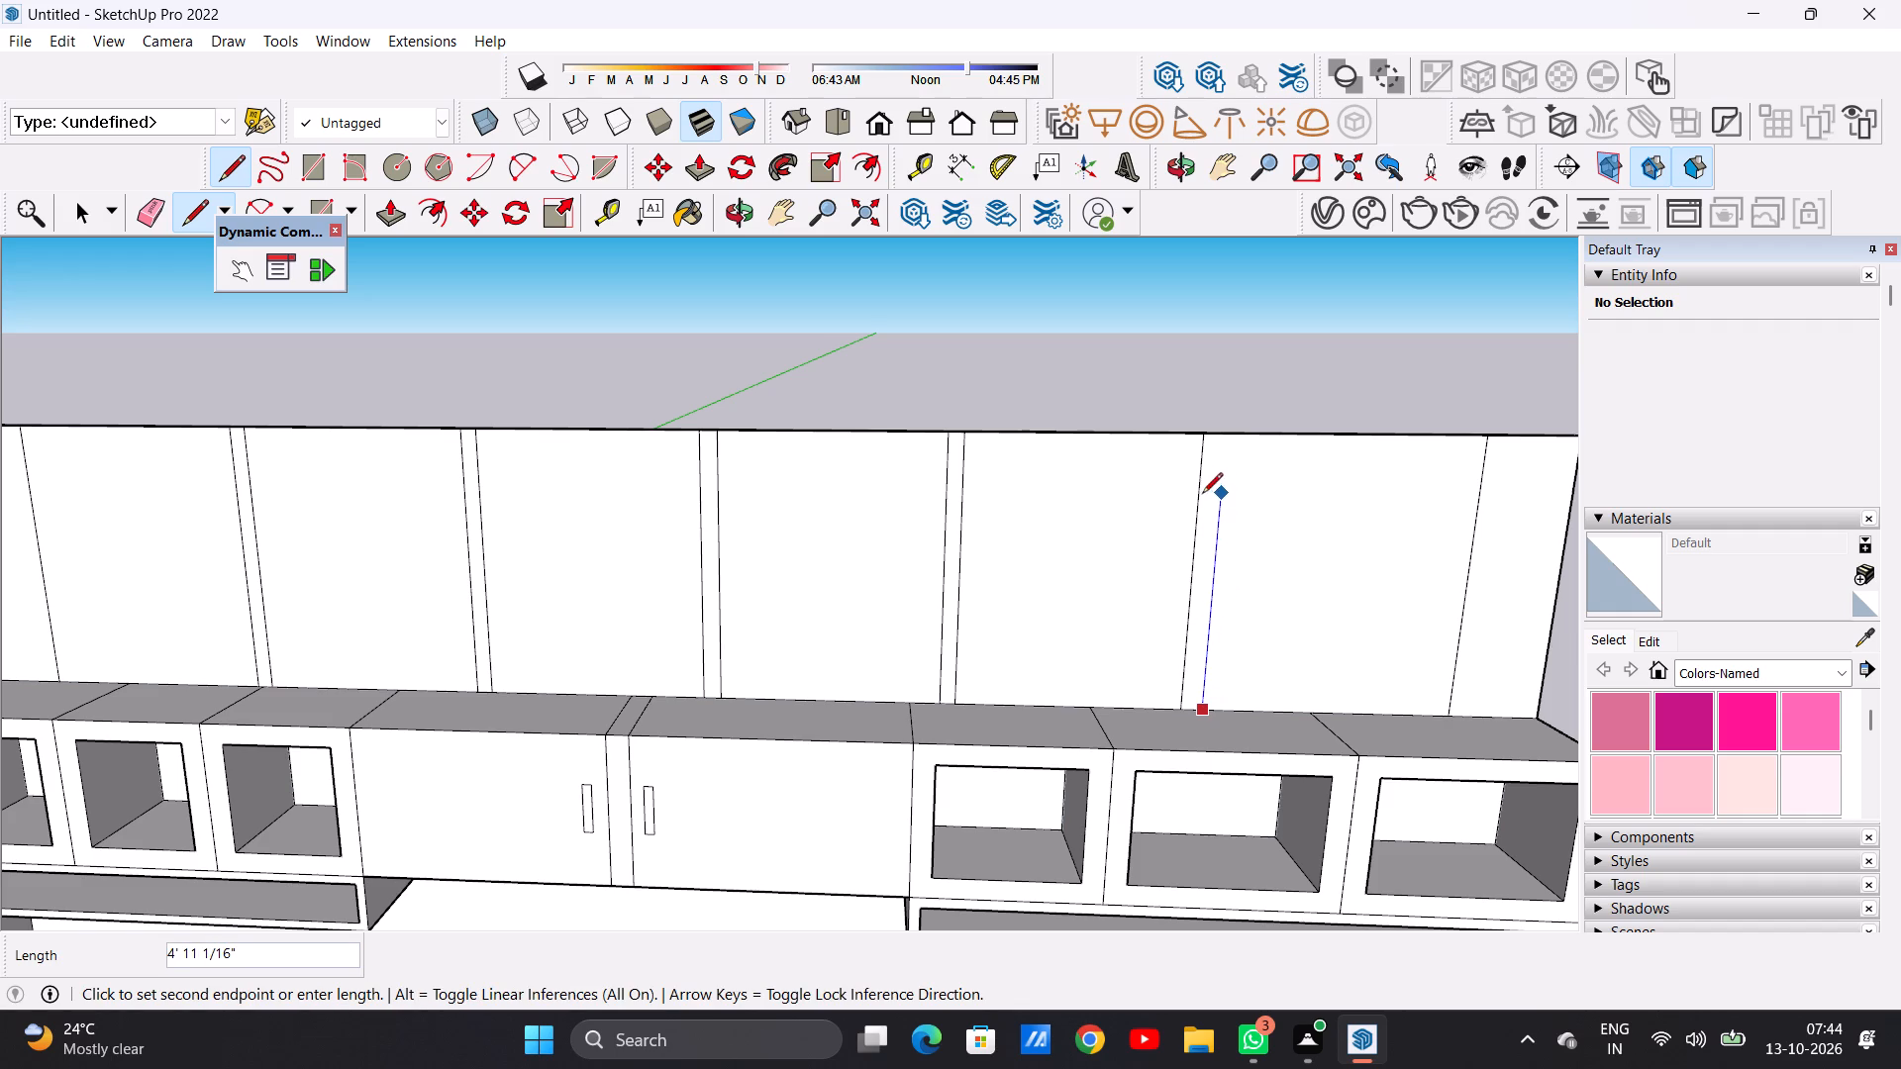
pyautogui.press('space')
# Draw a 6' 2 5/16" vertical line just past the fifth upper panel, from the back wall's top edge down, leaving a narrow strip.
pyautogui.press('l')
pyautogui.scroll(3, 1242, 464)
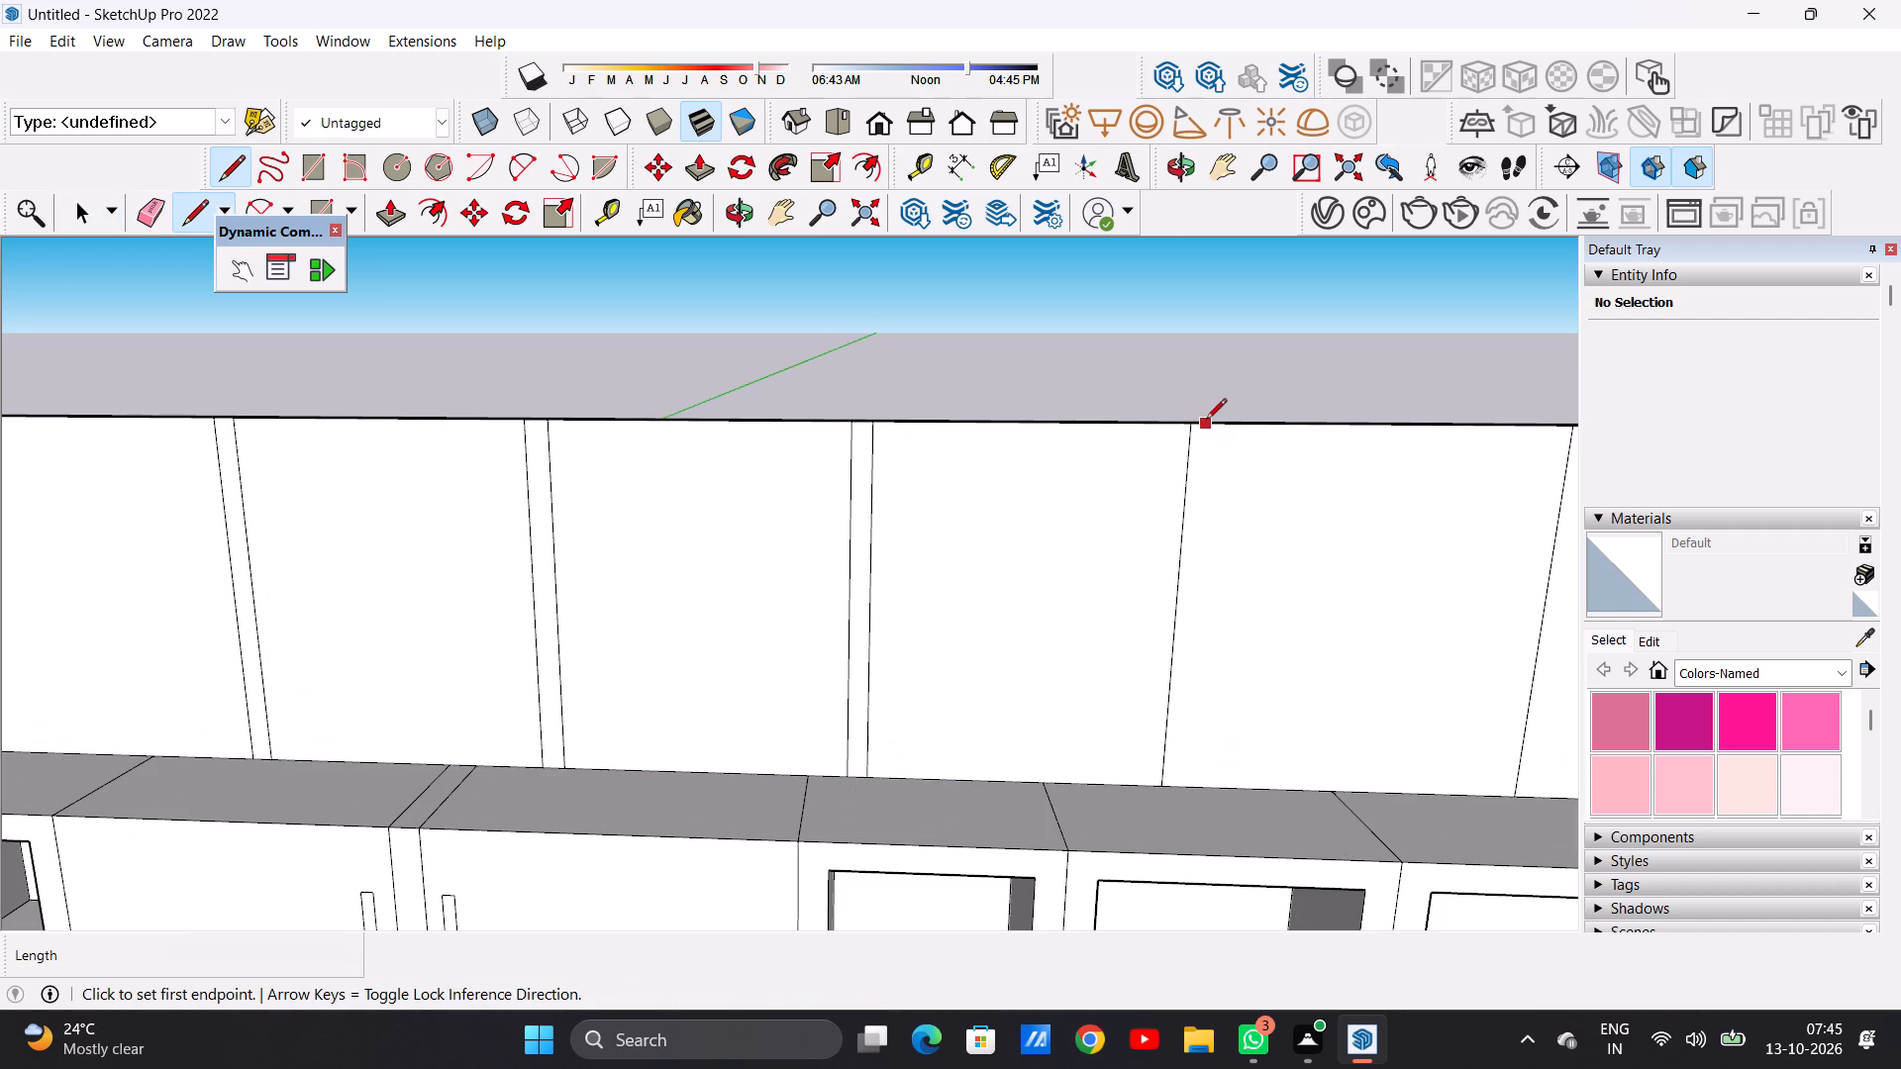
pyautogui.click(1212, 421)
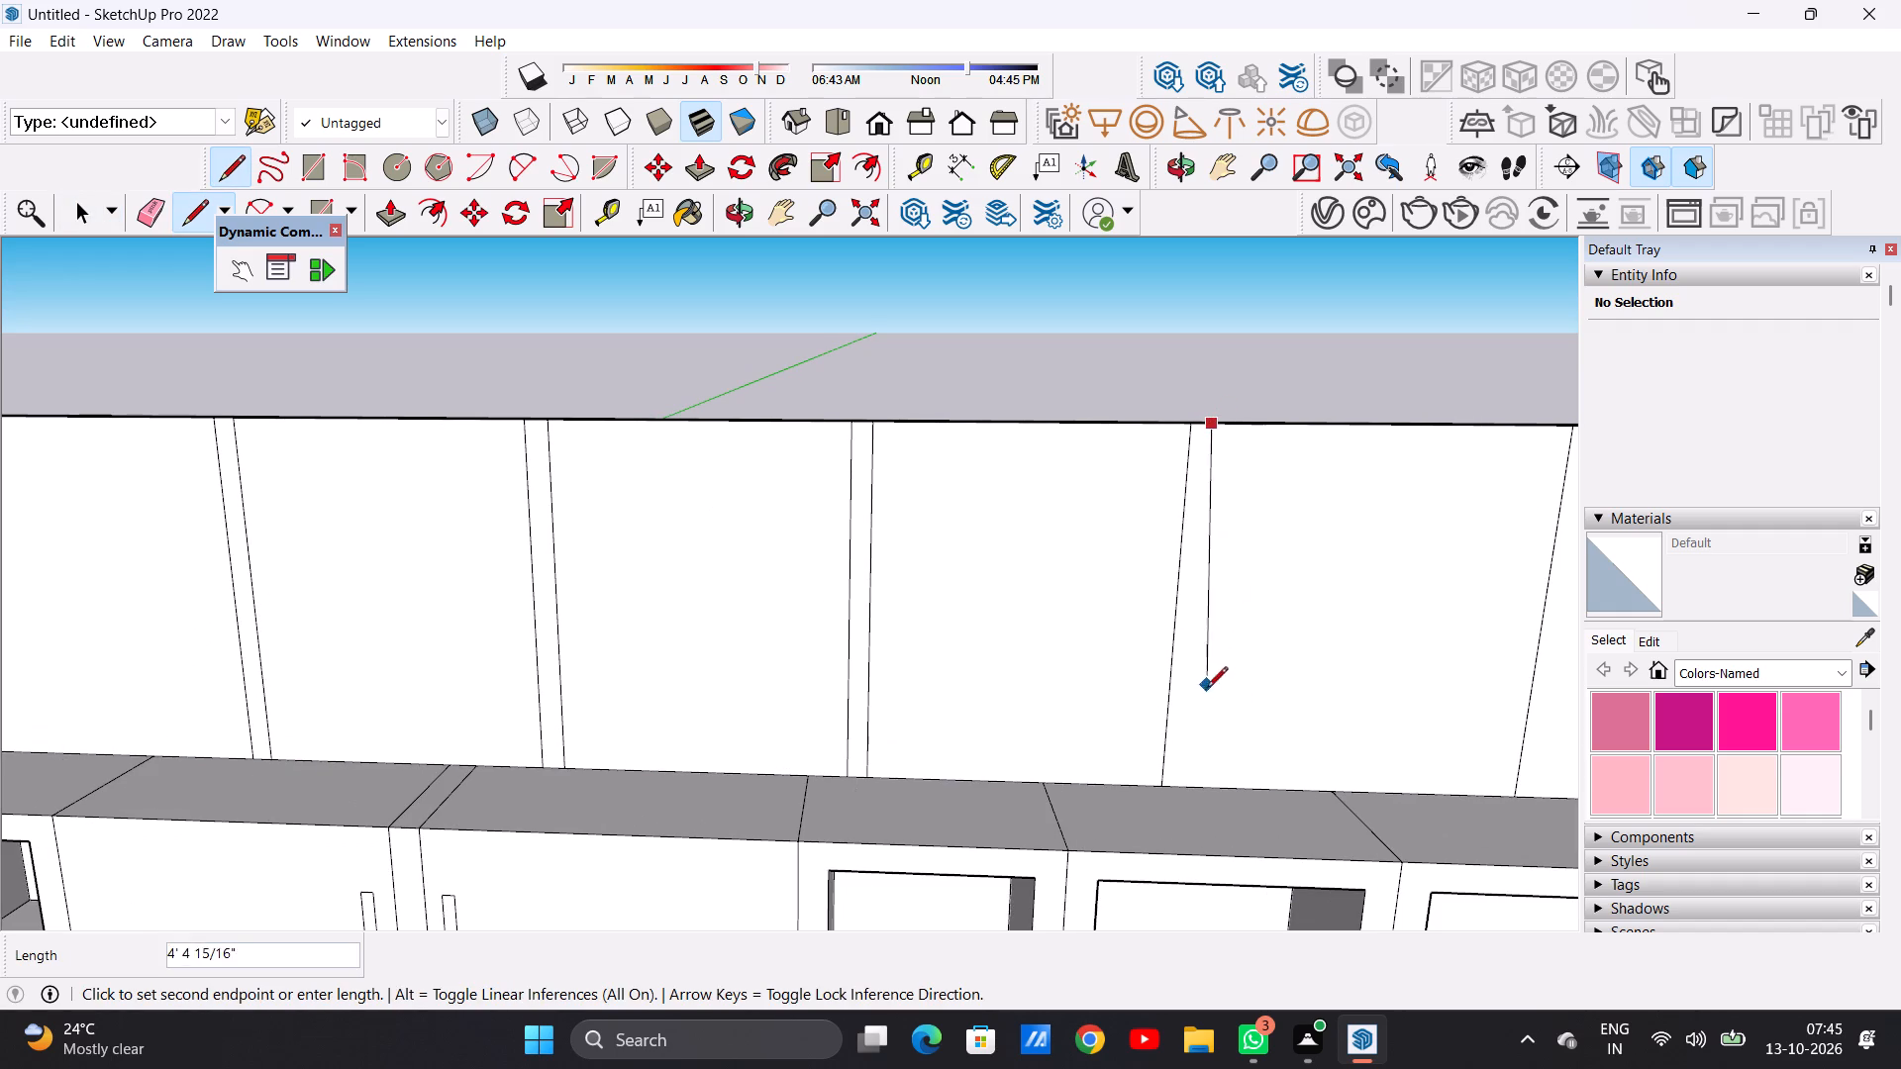
pyautogui.click(1179, 779)
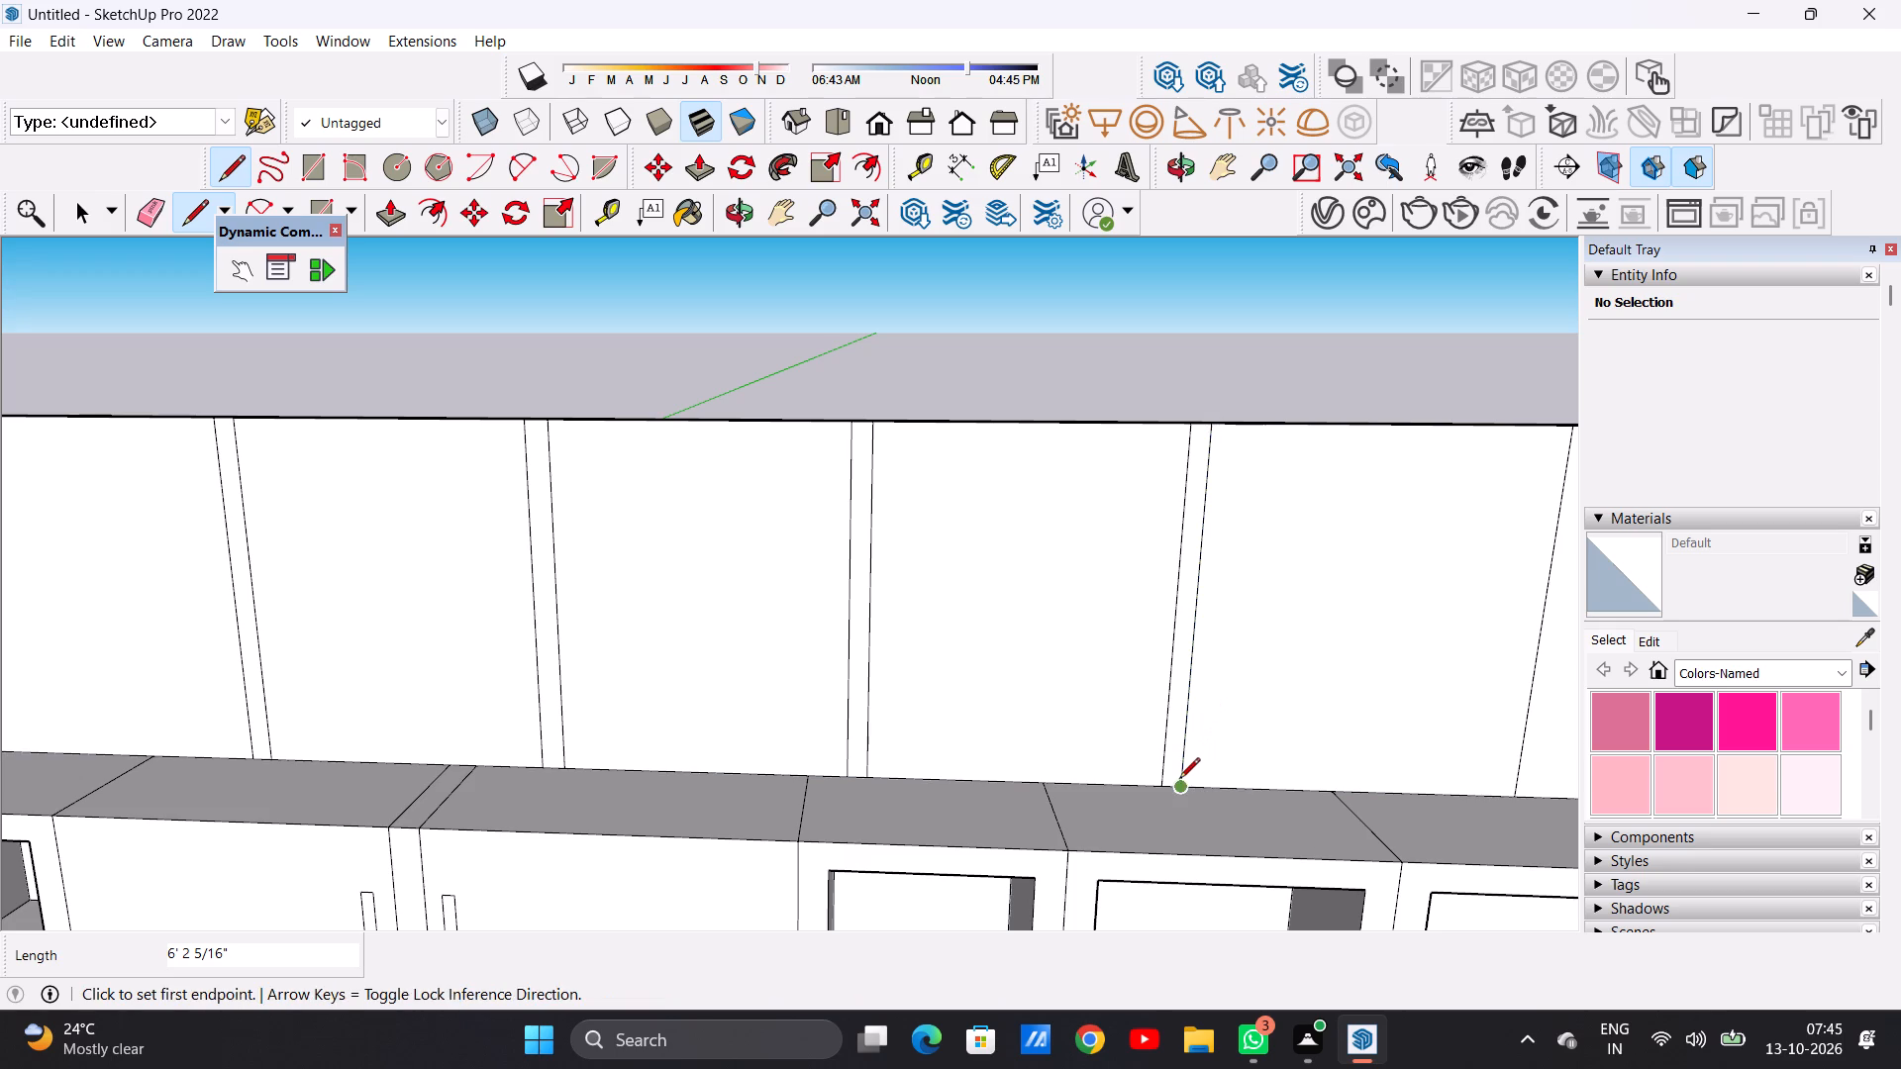
pyautogui.press('space')
# Pull the first upper panel 2' 6 13/16" out from the back wall to the front edge of the framed cabinets.
pyautogui.scroll(-14, 996, 552)
pyautogui.moveTo(1115, 560); pyautogui.dragTo(947, 530, button='middle')
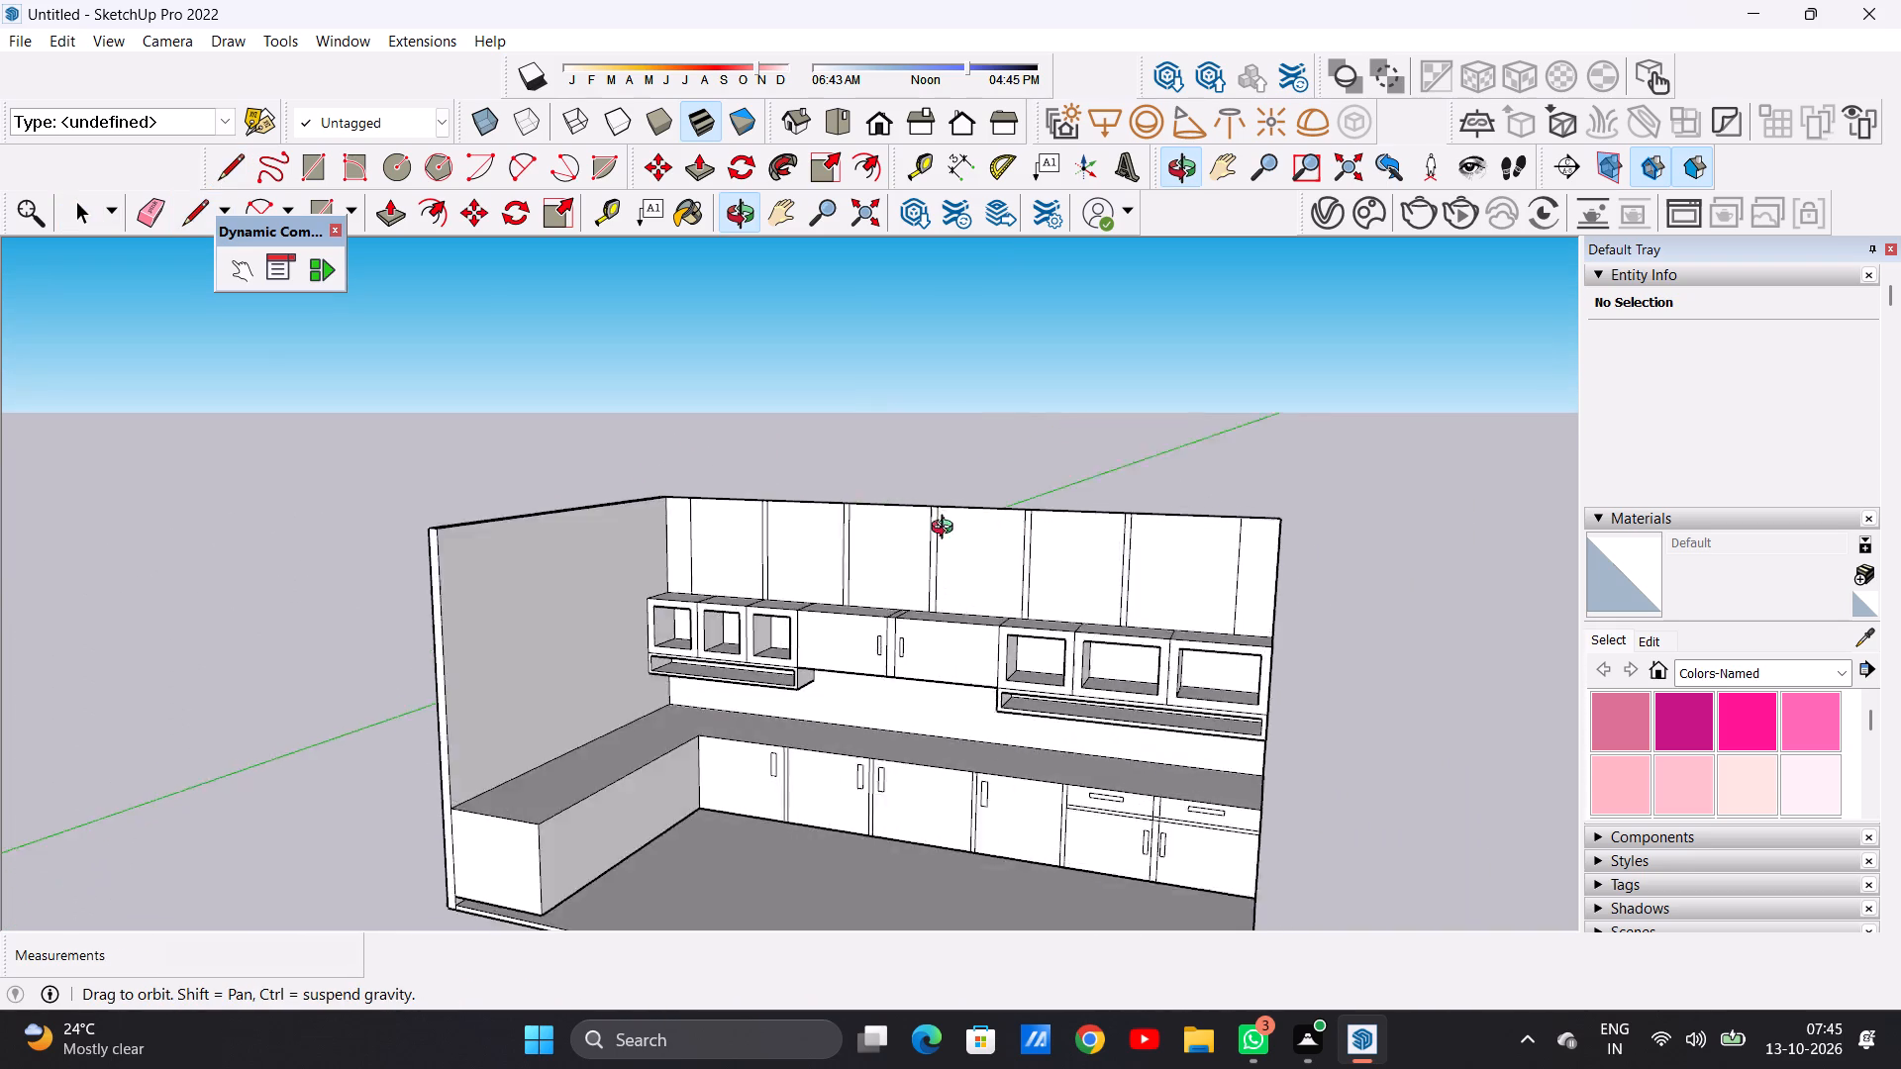
pyautogui.moveTo(947, 530); pyautogui.dragTo(957, 559, button='middle')
pyautogui.scroll(5, 761, 550)
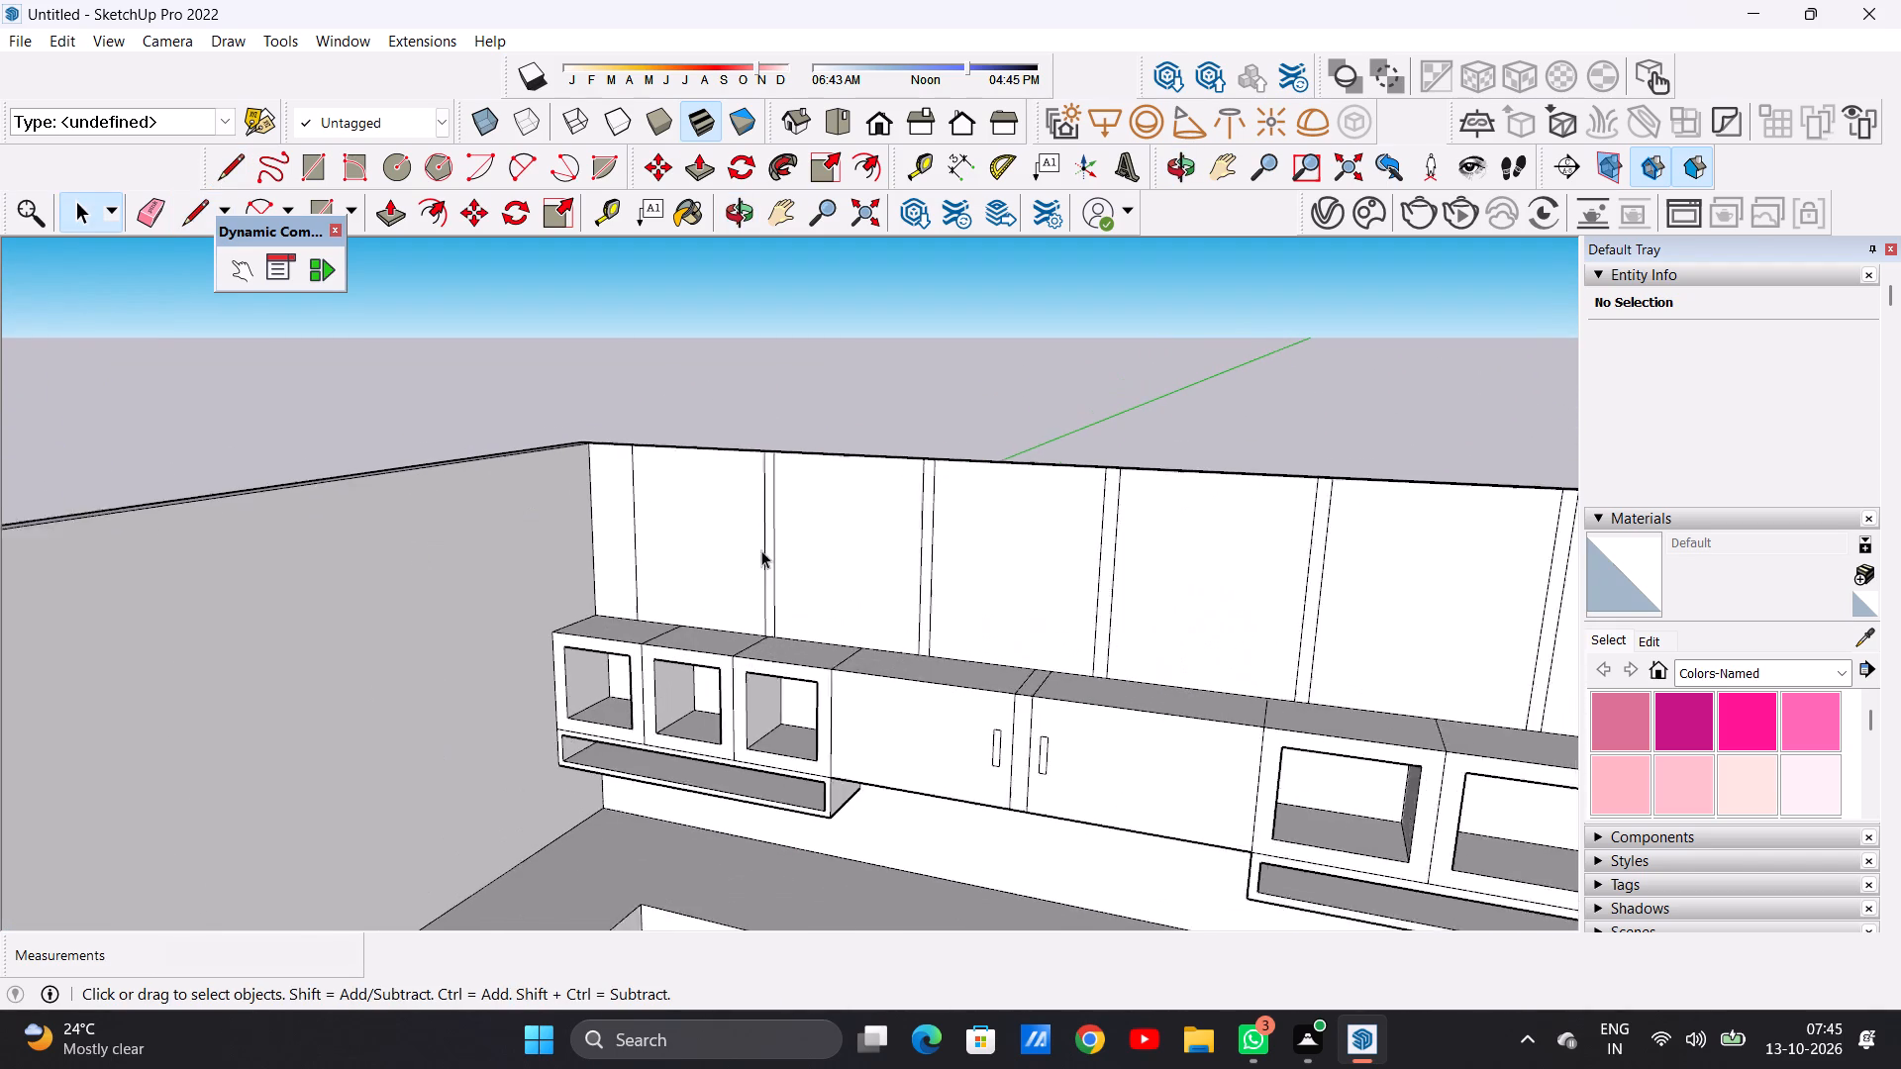
pyautogui.scroll(2, 761, 550)
pyautogui.press('p')
pyautogui.scroll(5, 712, 496)
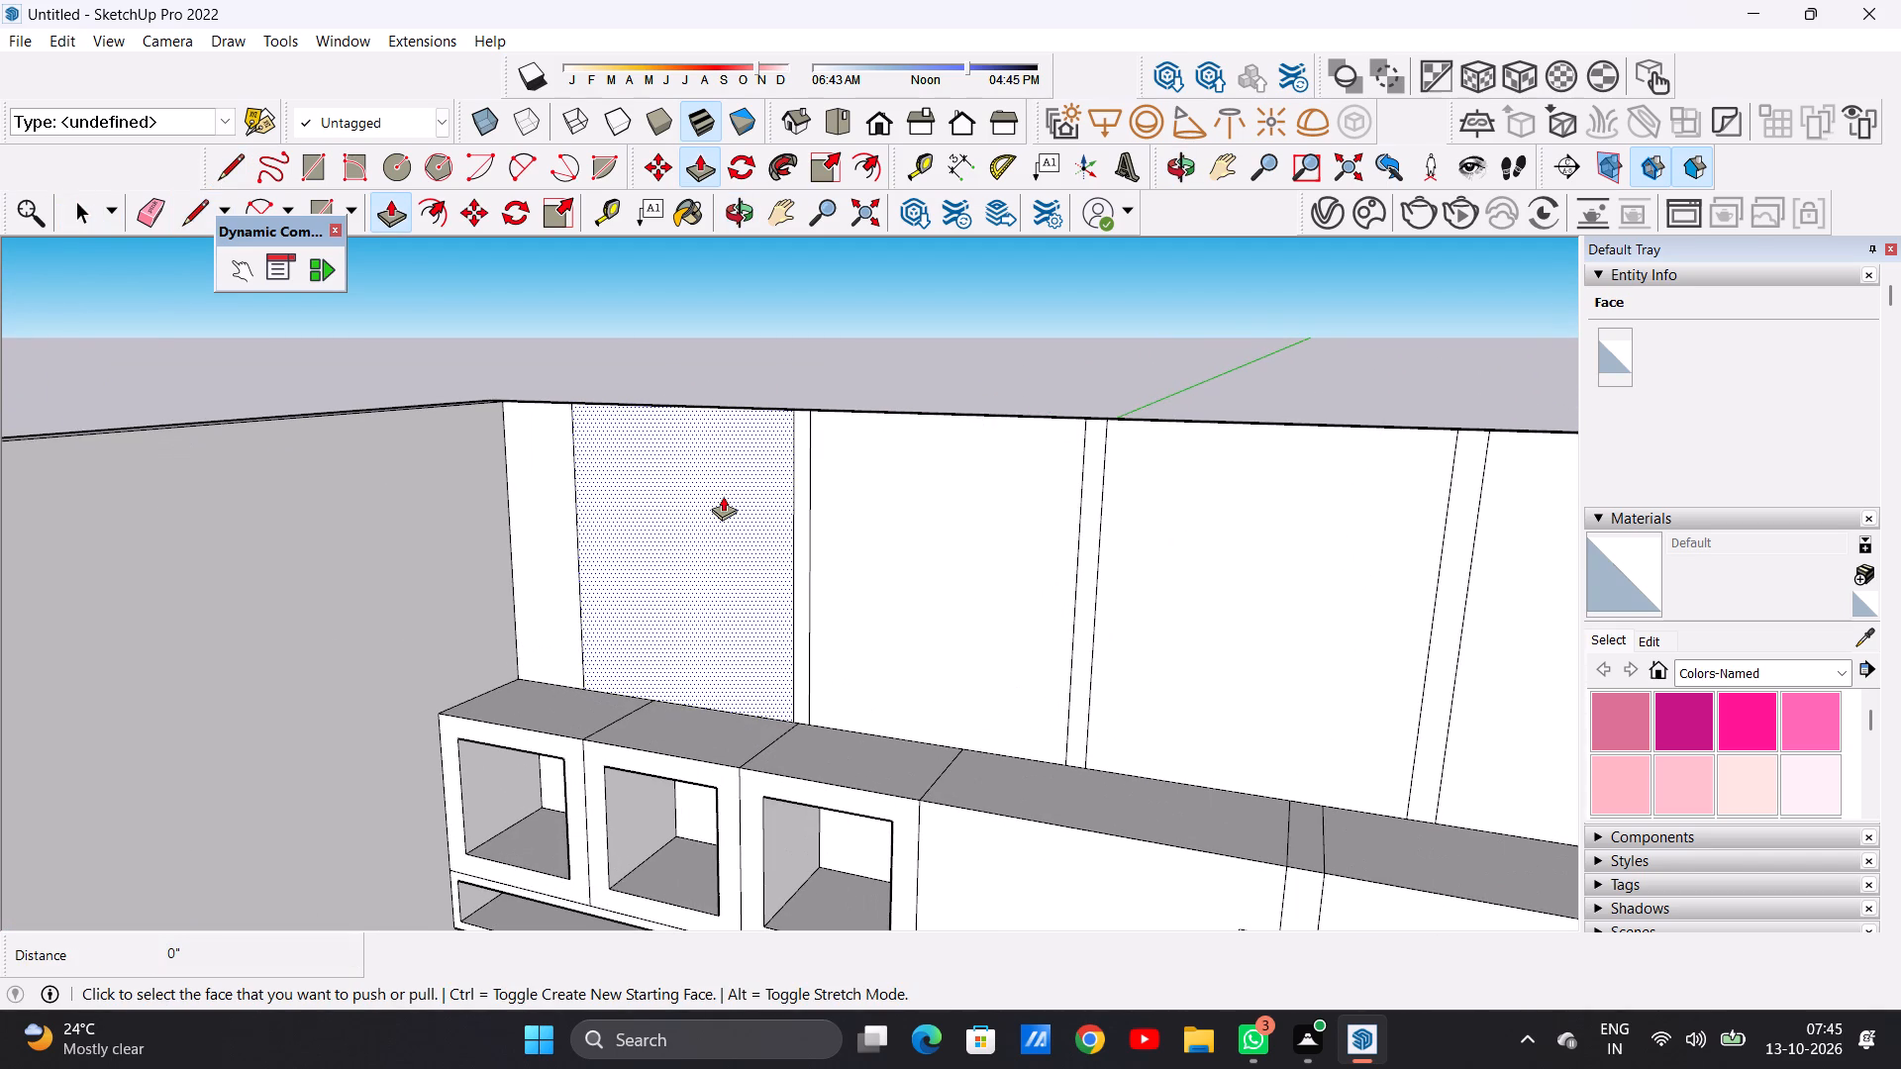
pyautogui.click(724, 496)
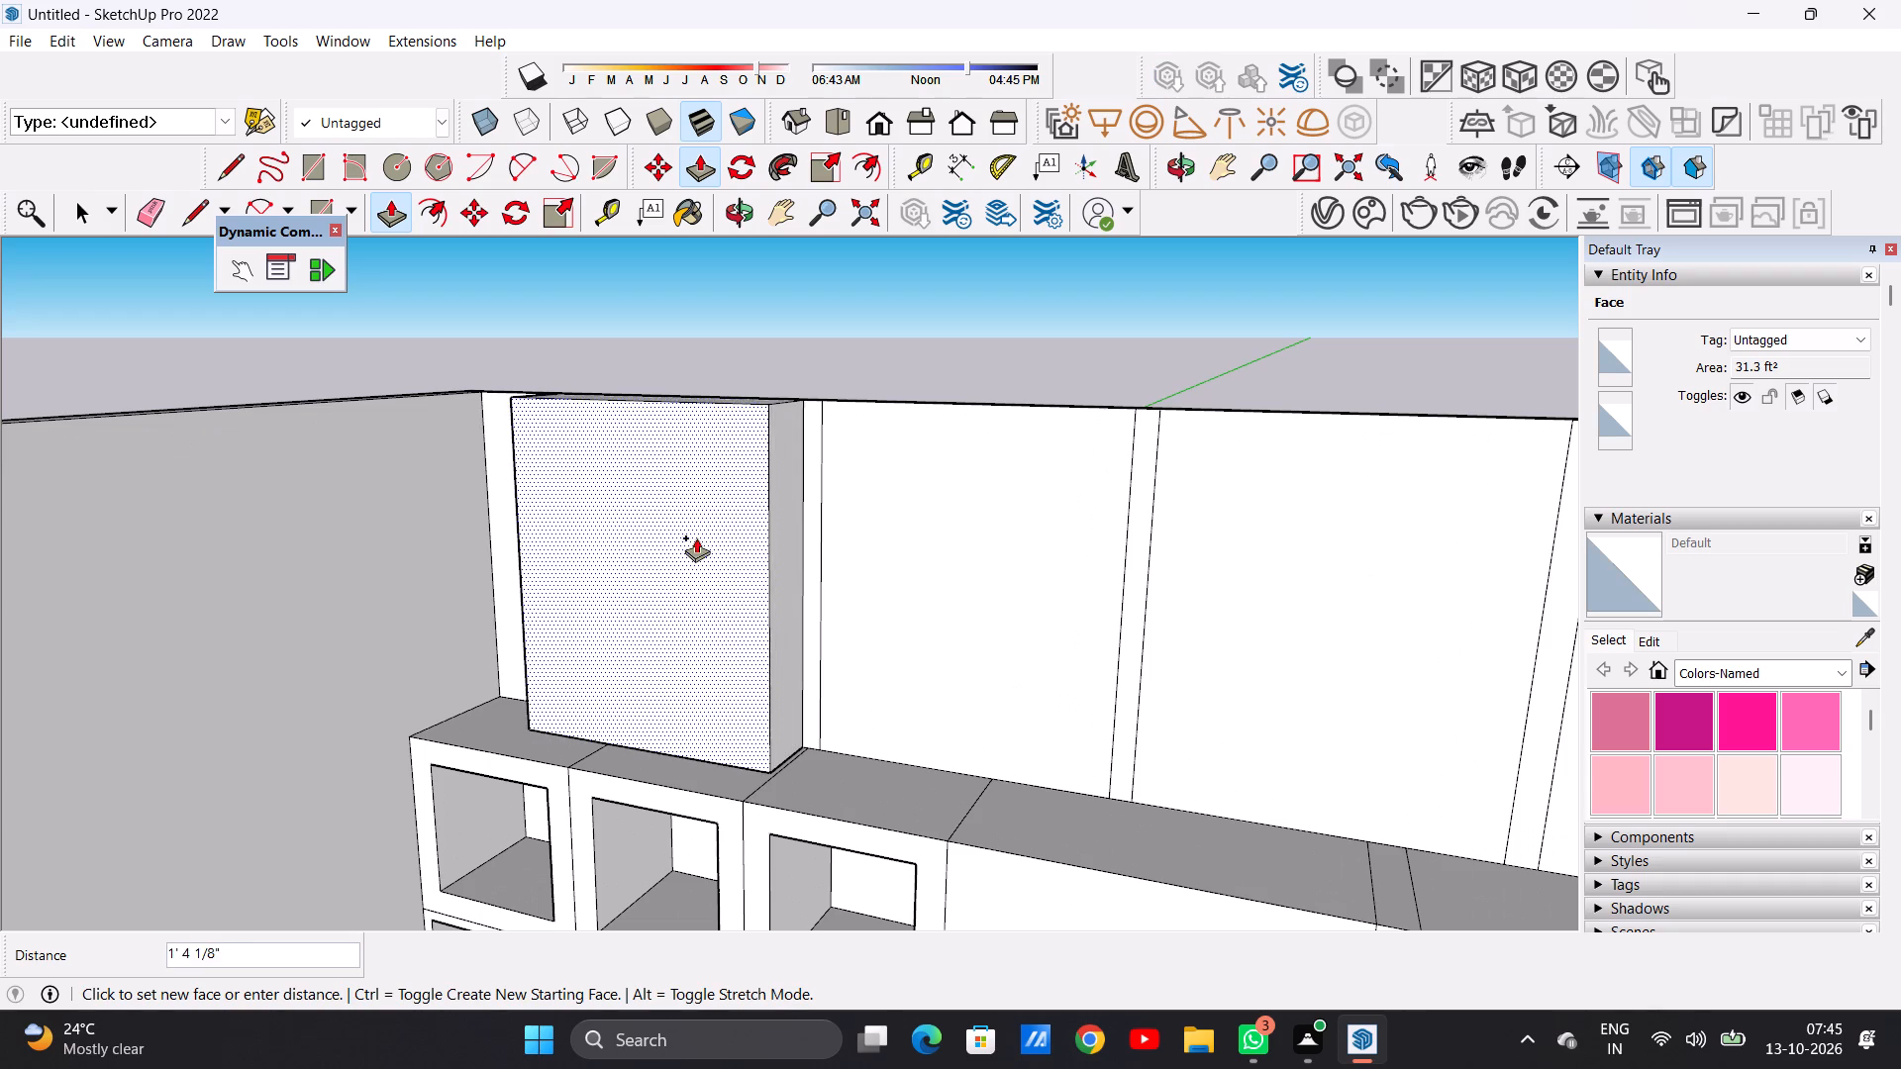
pyautogui.click(751, 799)
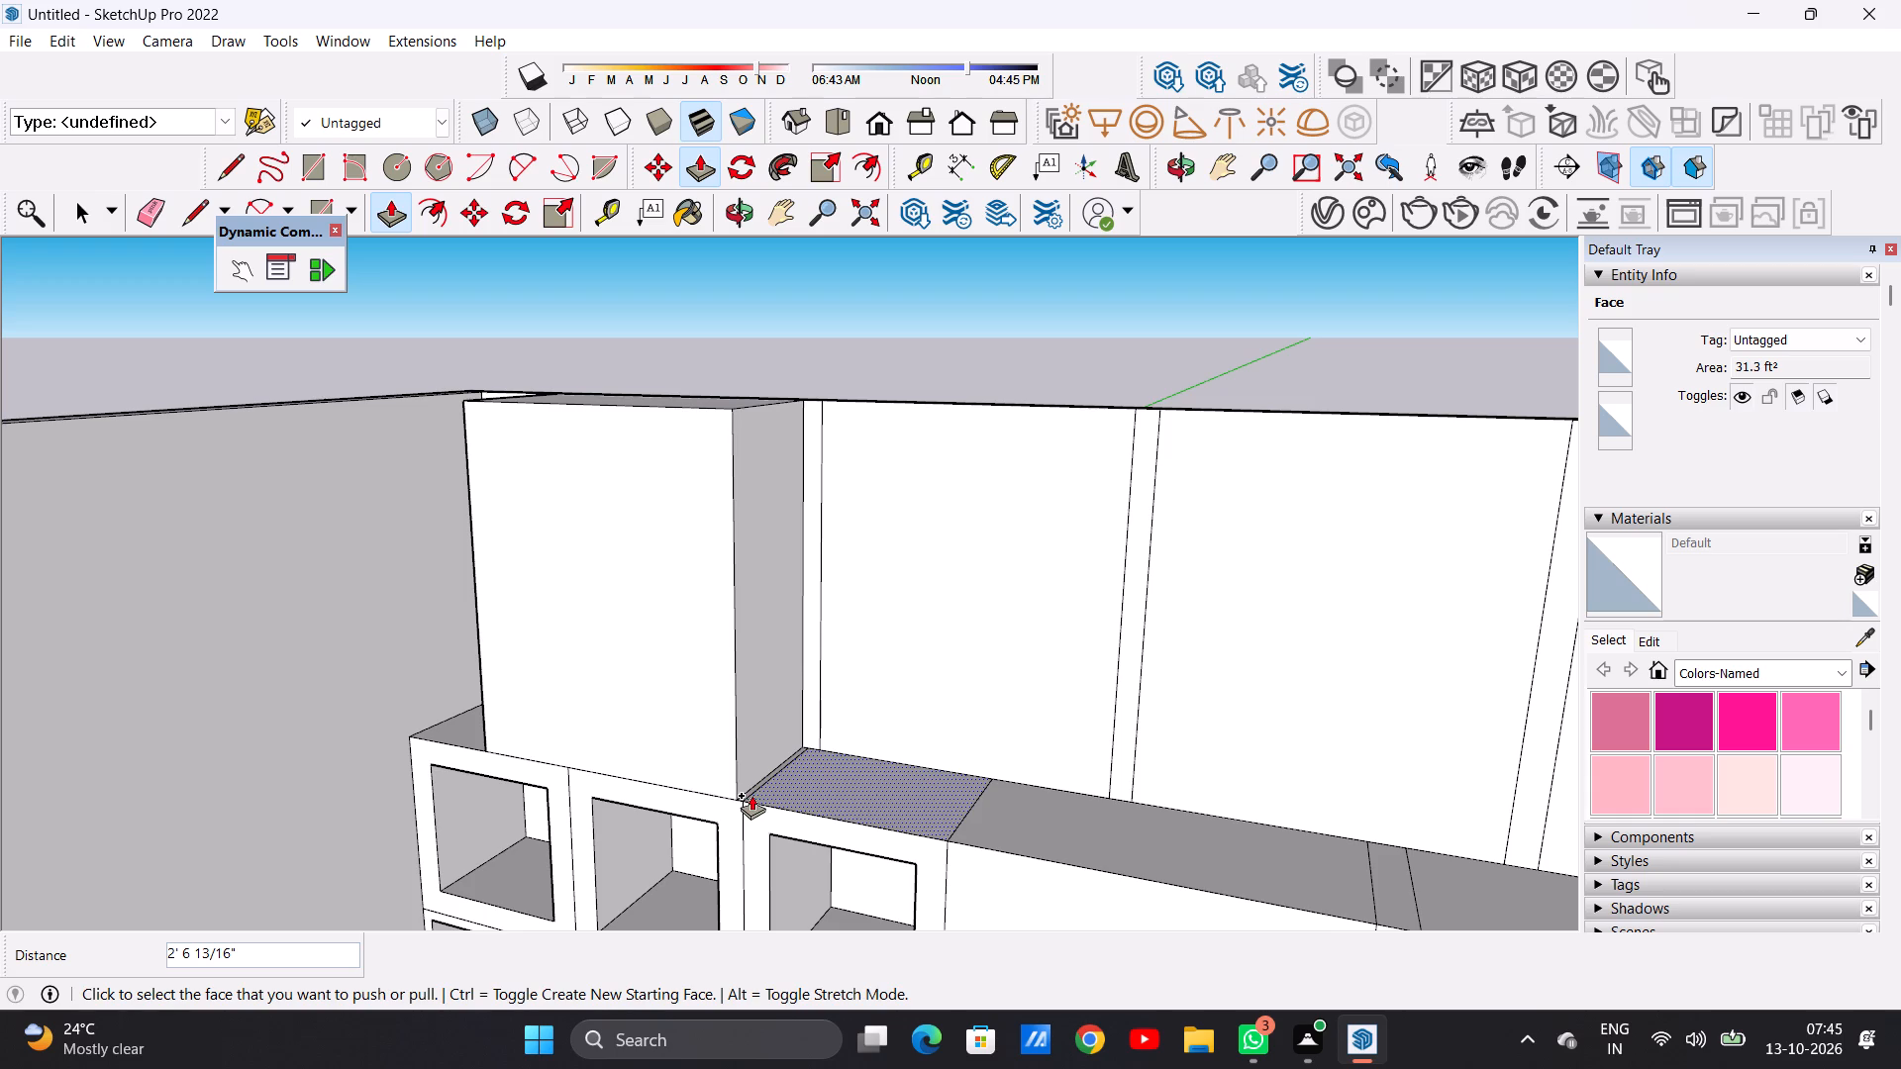
# Pull the first upper cabinet's front face out a further 11 1/16", past the framed cabinets below.
pyautogui.press('space')
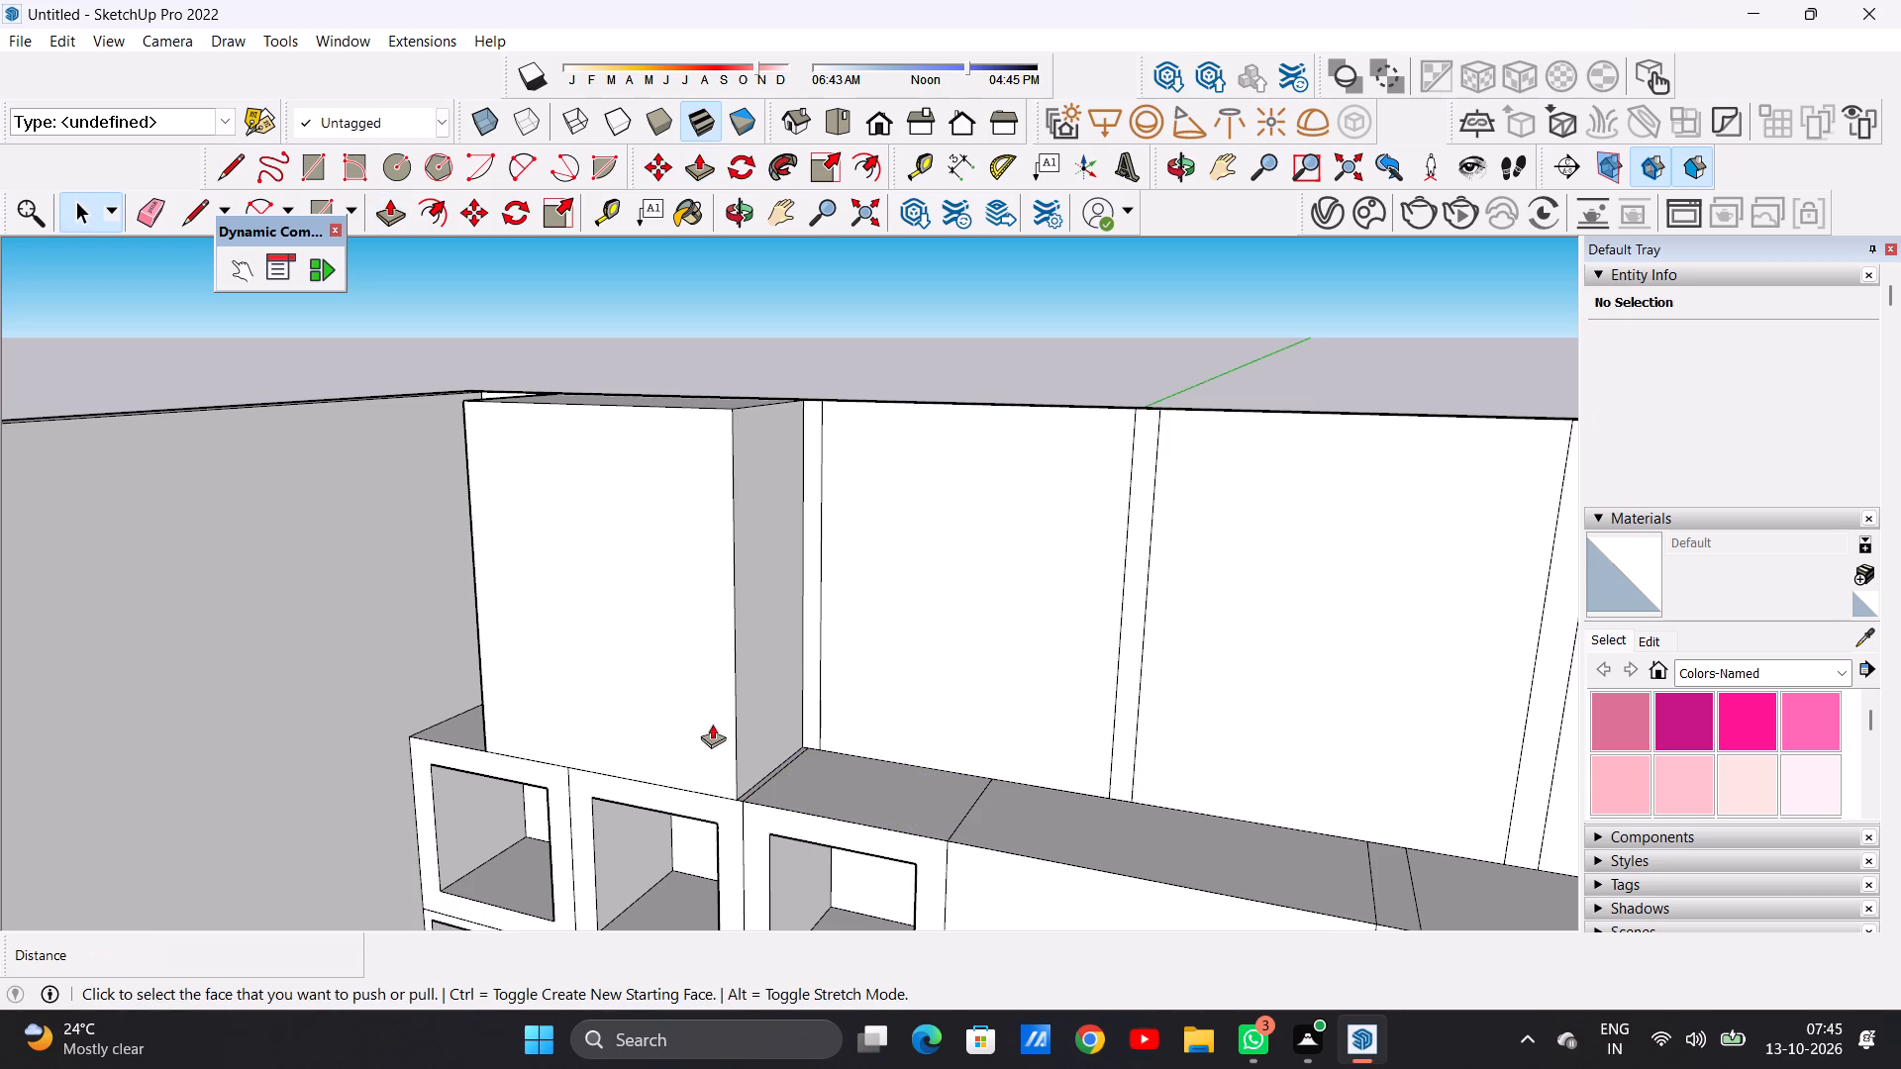
pyautogui.press('p')
pyautogui.click(697, 662)
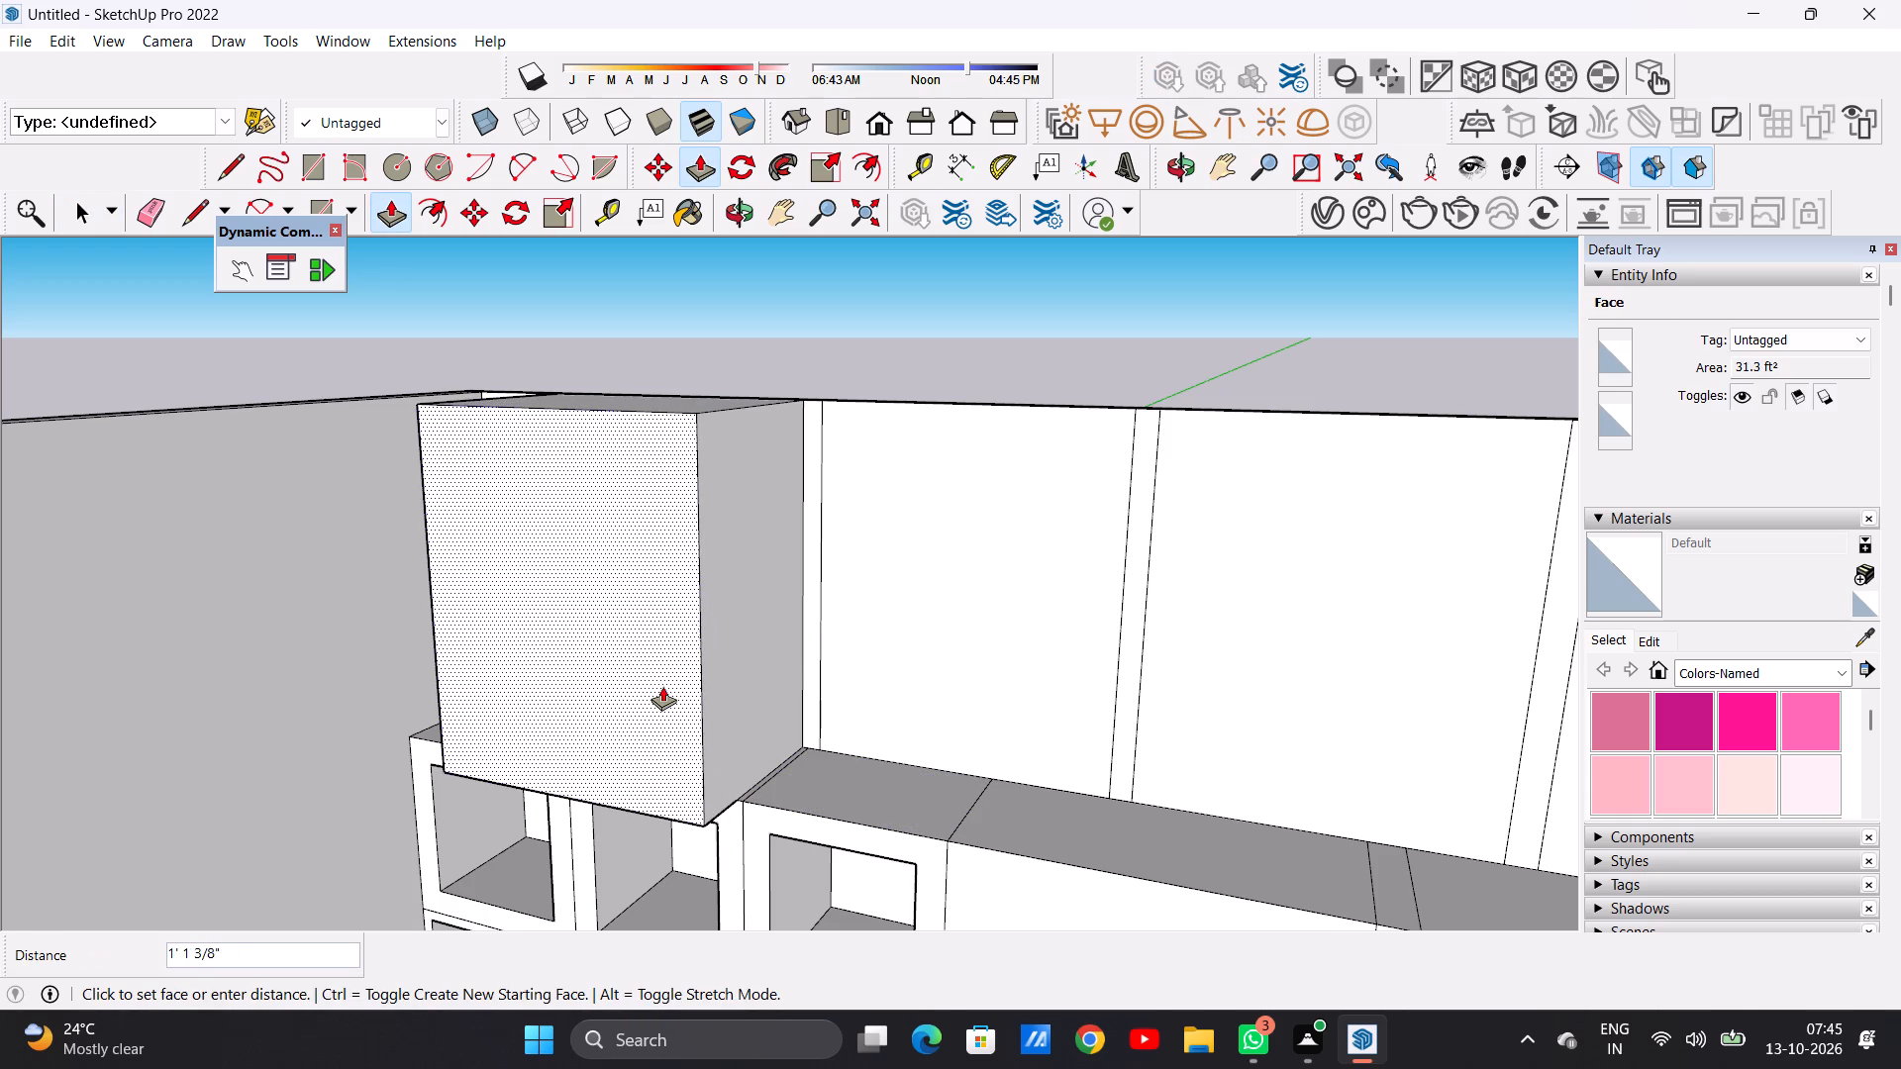
pyautogui.click(670, 685)
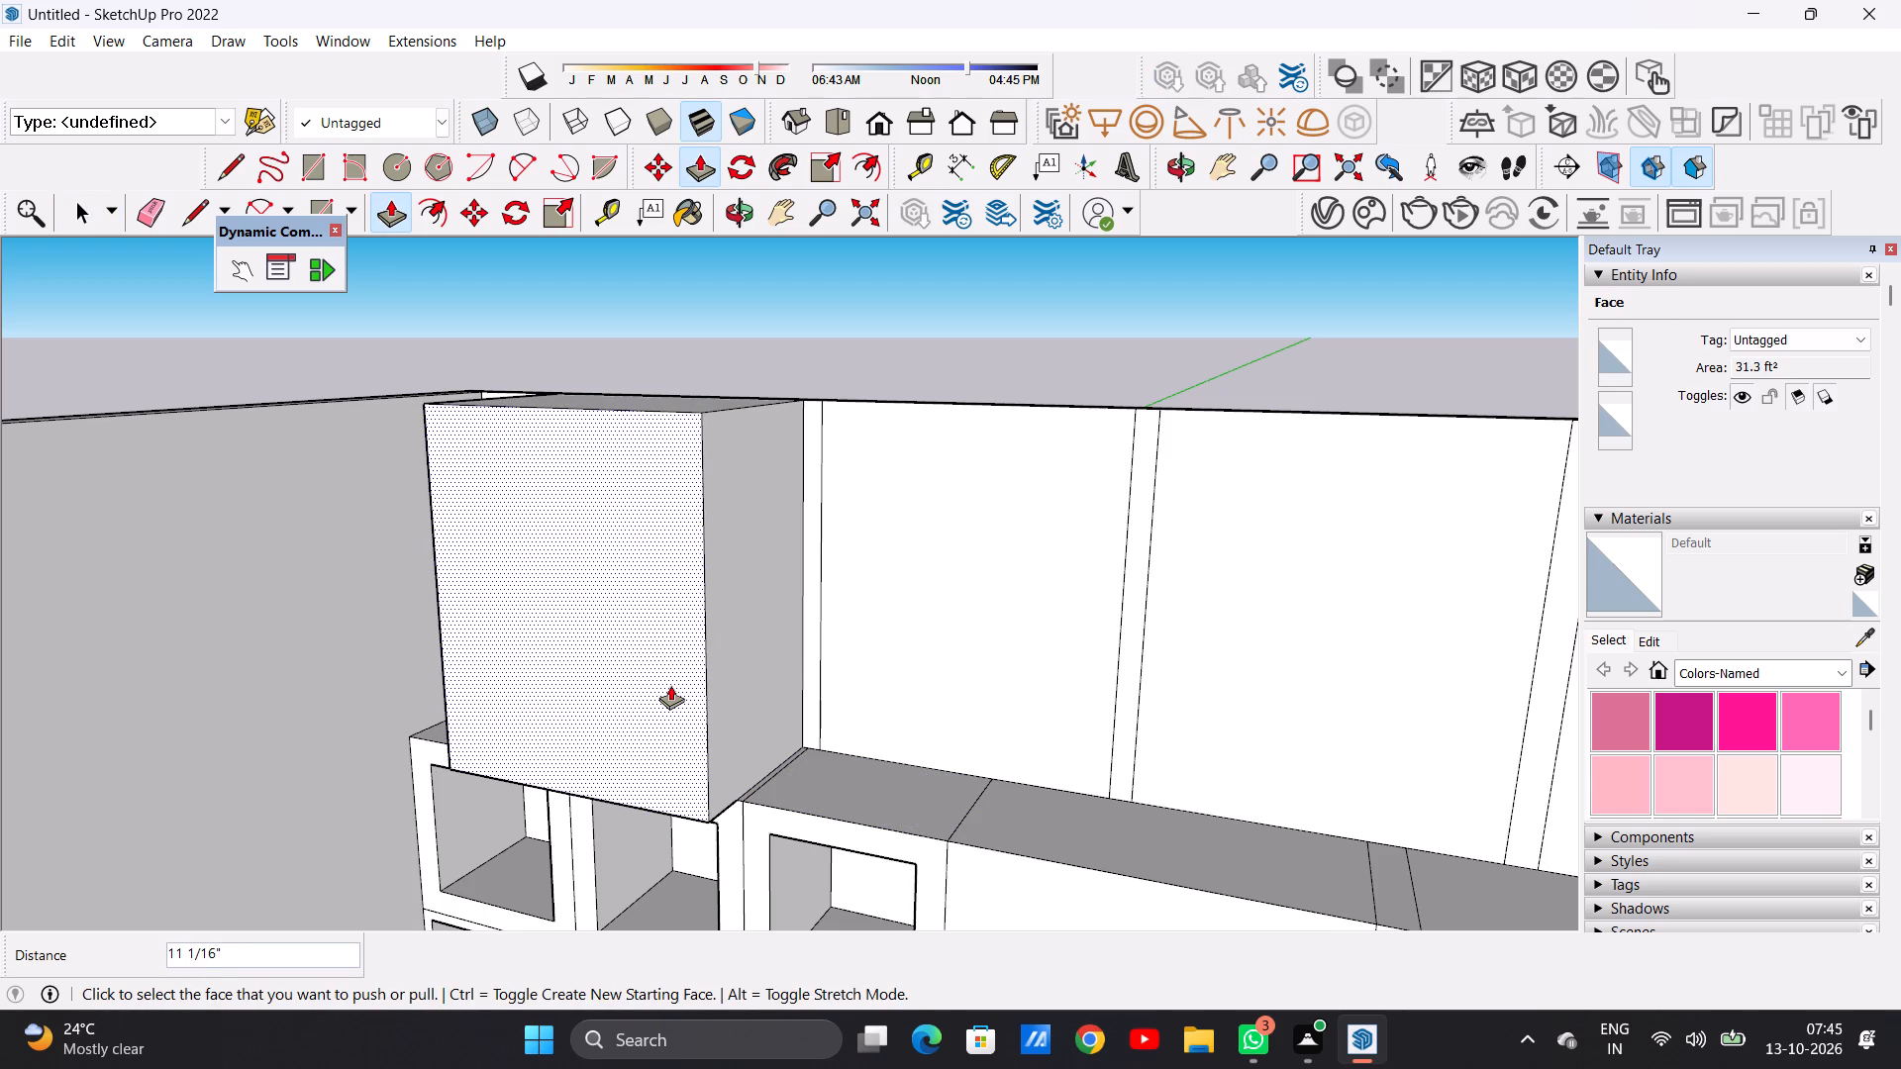
# Erase the short dividing edge across the overhanging underside of the first upper cabinet.
pyautogui.press('space')
pyautogui.scroll(-7, 725, 694)
pyautogui.moveTo(730, 764); pyautogui.dragTo(796, 424, button='middle')
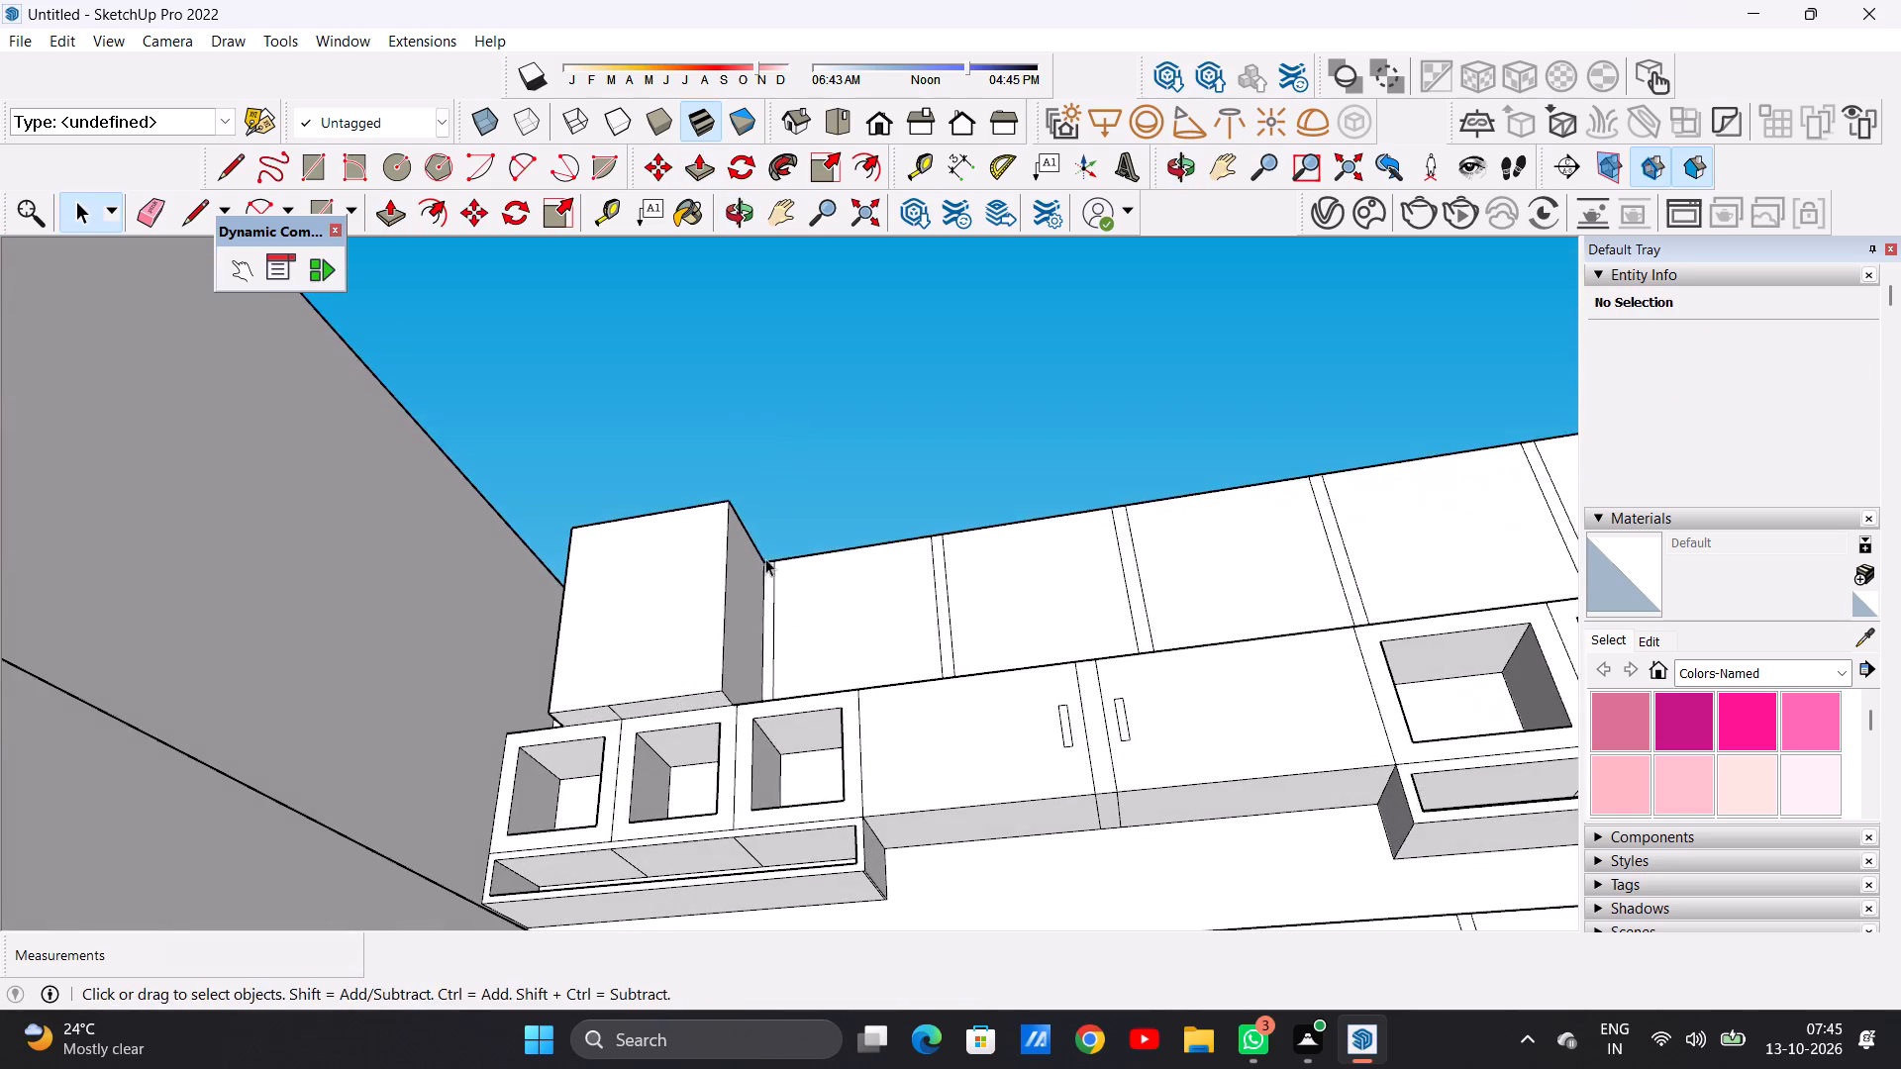
pyautogui.moveTo(757, 672); pyautogui.dragTo(734, 742, button='middle')
pyautogui.scroll(12, 653, 731)
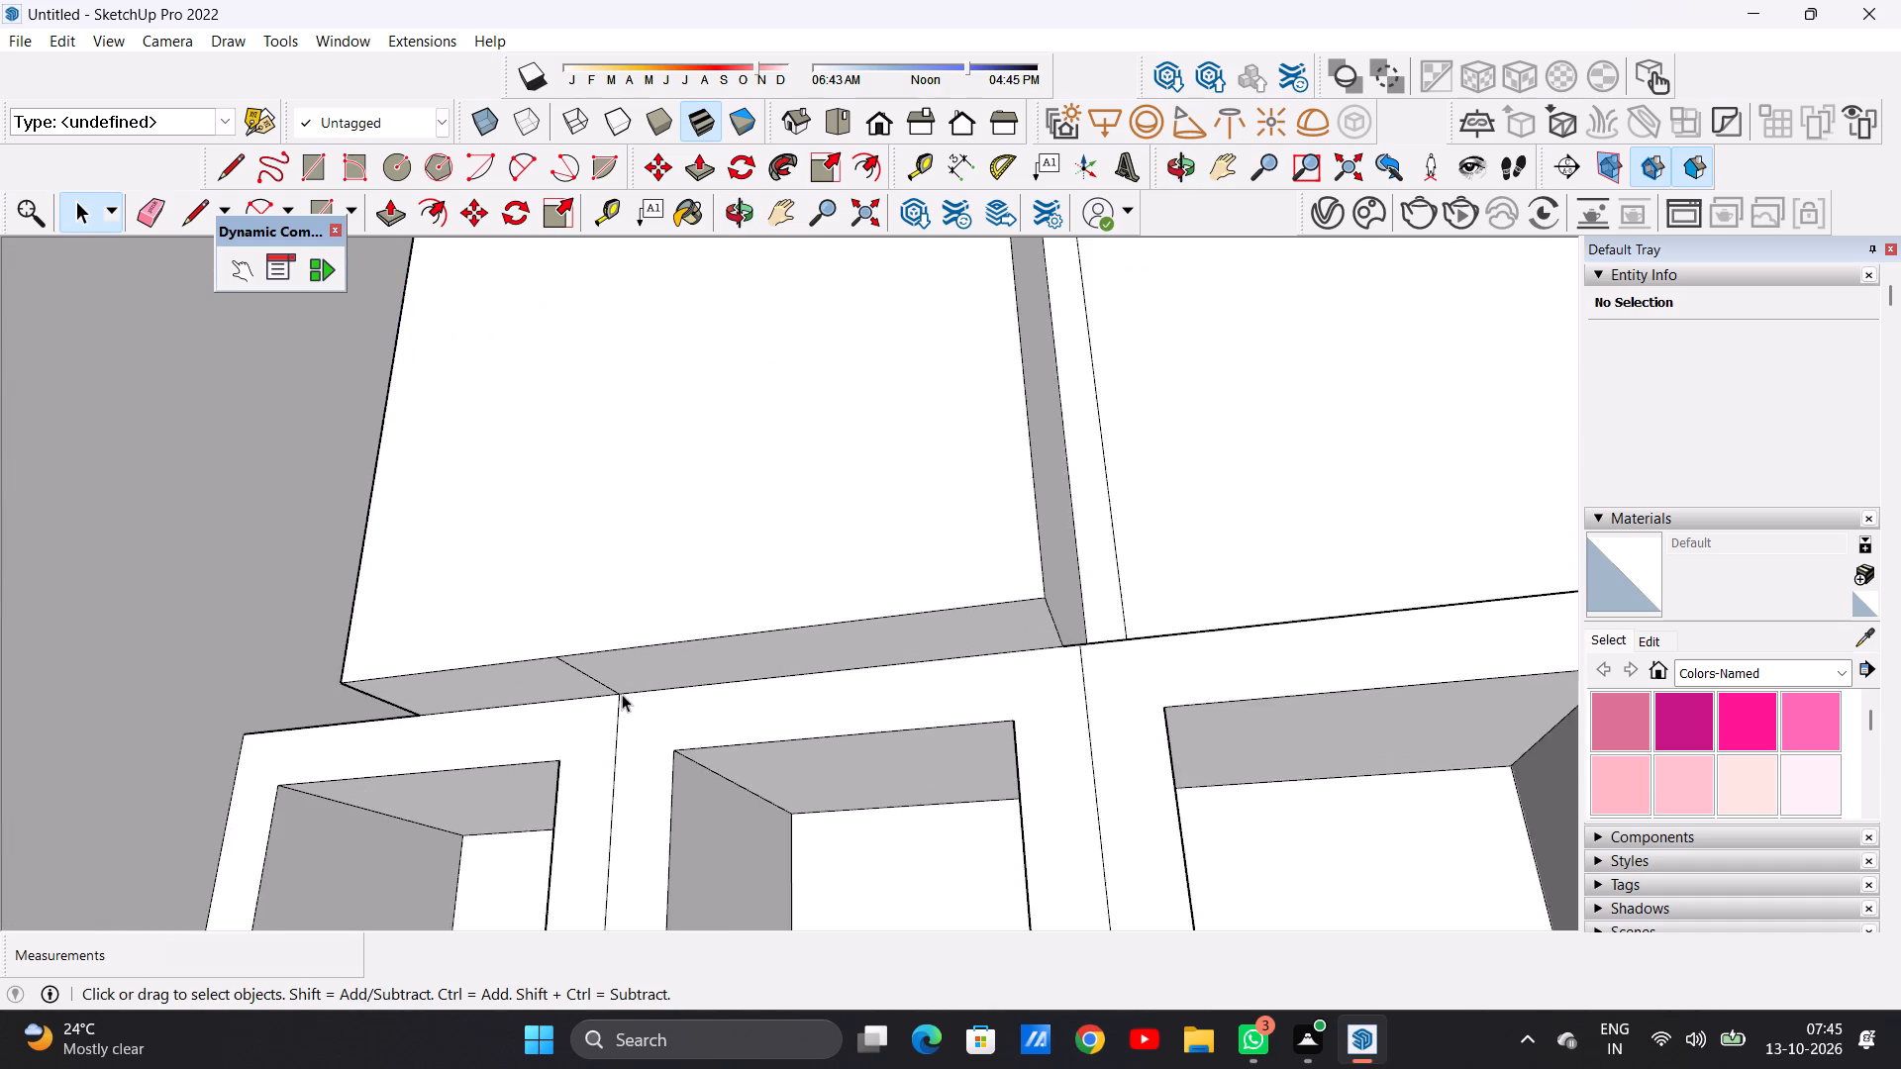
pyautogui.scroll(4, 622, 694)
pyautogui.press('e')
pyautogui.scroll(5, 610, 692)
pyautogui.moveTo(557, 662); pyautogui.dragTo(590, 660)
pyautogui.scroll(-20, 597, 725)
pyautogui.scroll(-2, 597, 725)
pyautogui.moveTo(783, 654); pyautogui.dragTo(706, 890, button='middle')
pyautogui.press('space')
# Pull the narrow strip beside the first upper cabinet out 3' 5 7/8", flush with the cabinet's front.
pyautogui.press('p')
pyautogui.scroll(6, 827, 531)
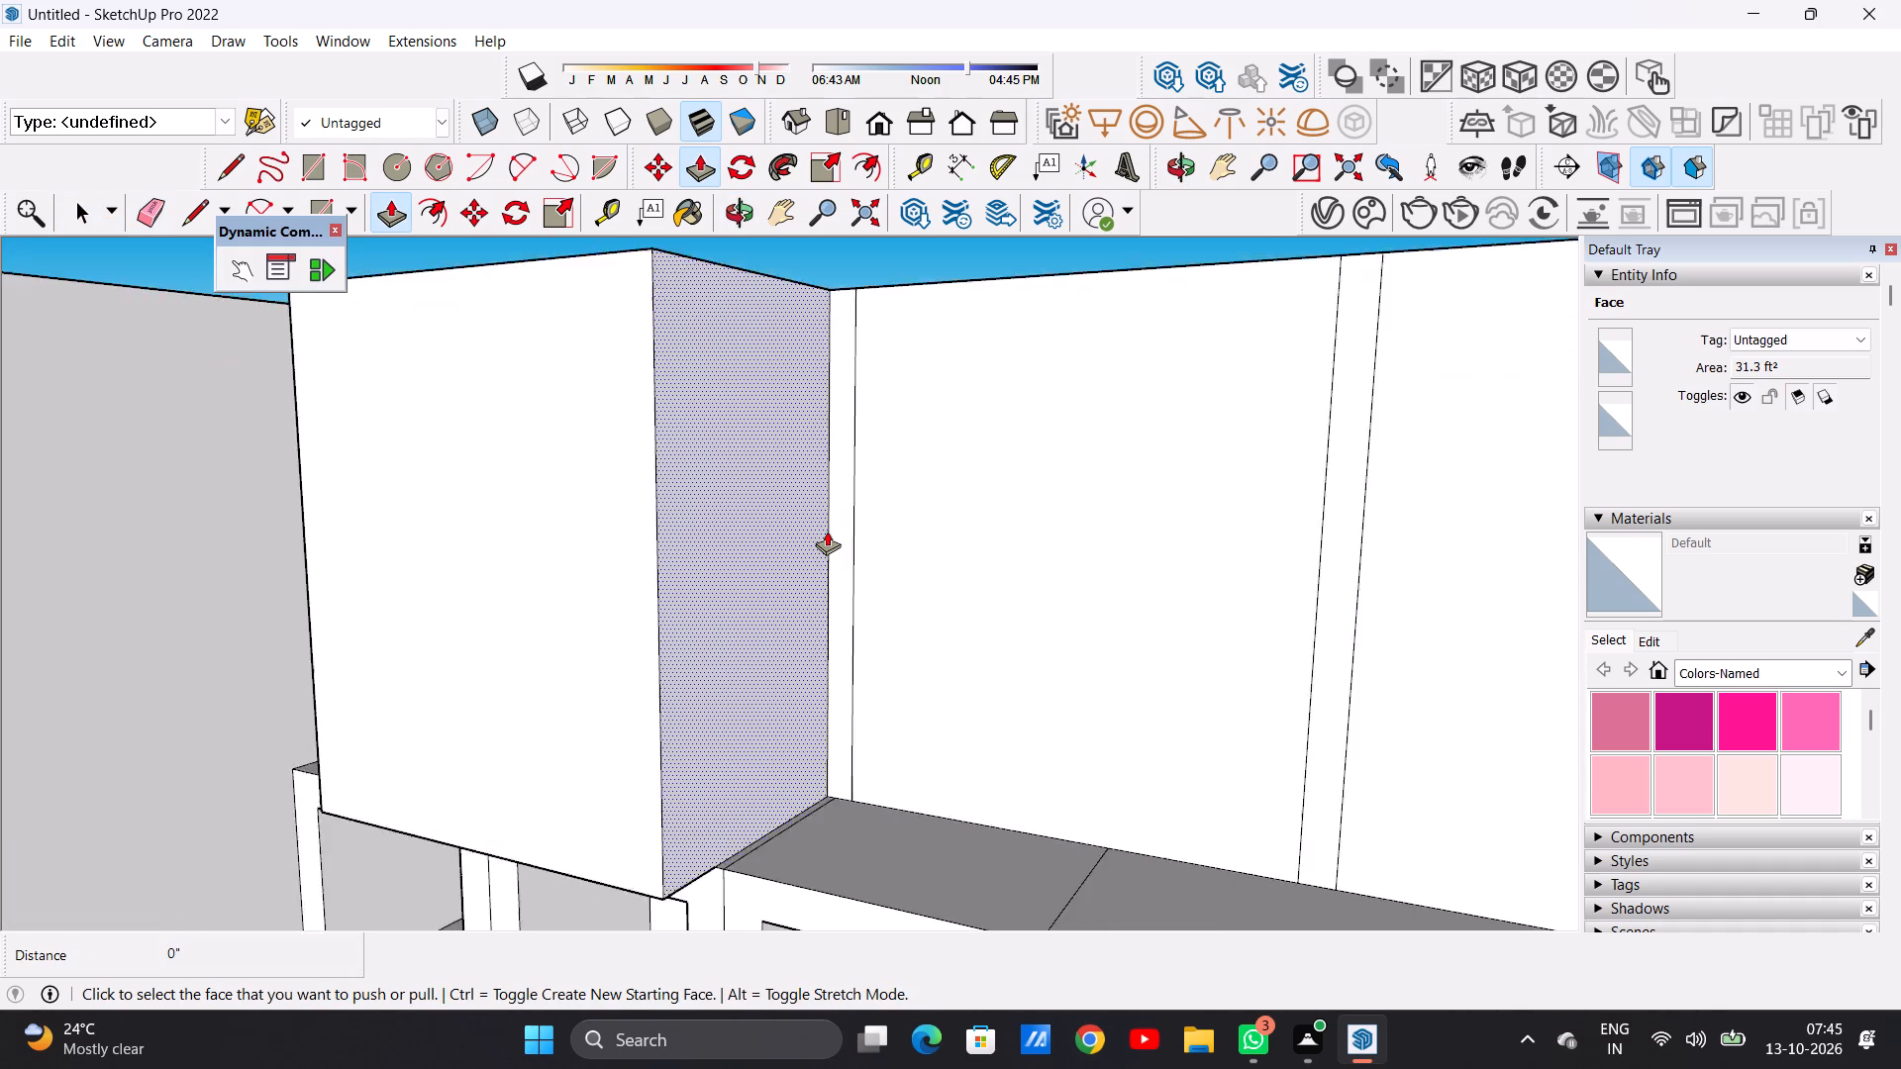
pyautogui.scroll(4, 827, 531)
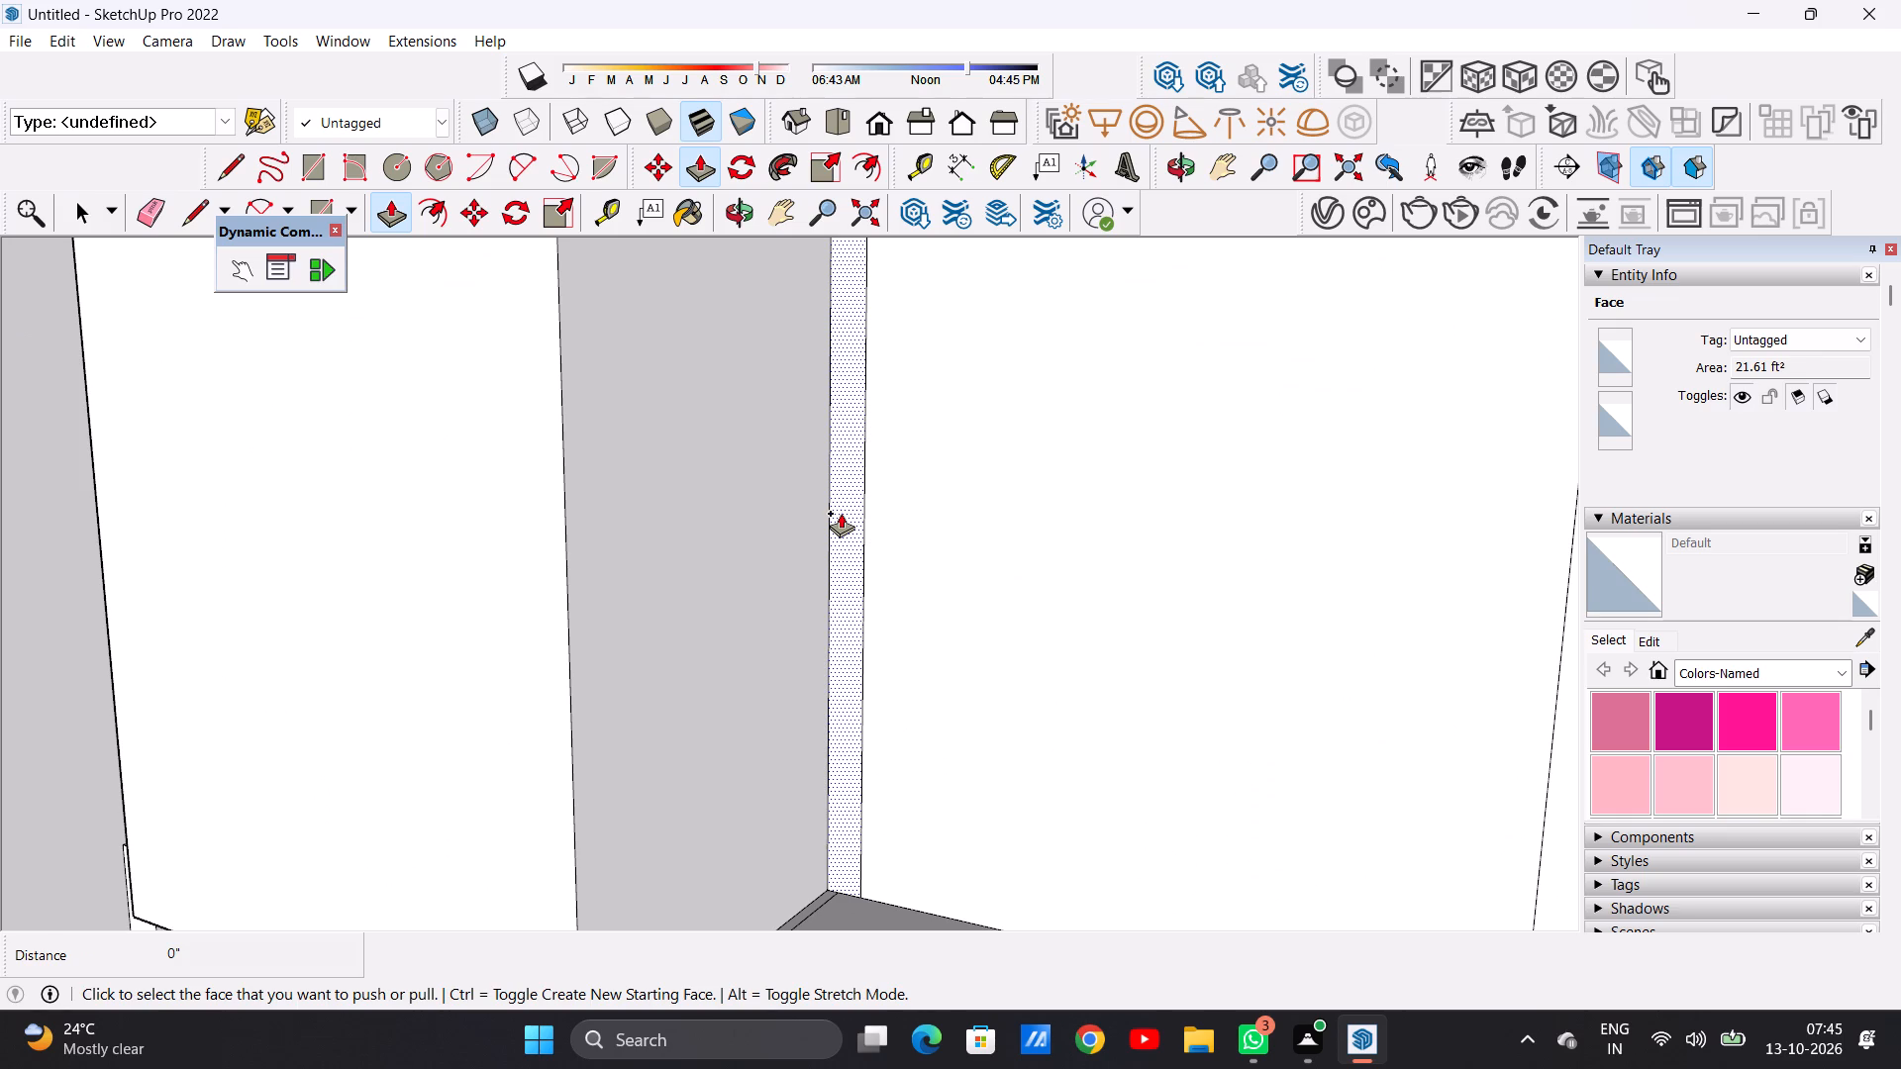
pyautogui.click(841, 513)
pyautogui.scroll(-11, 772, 588)
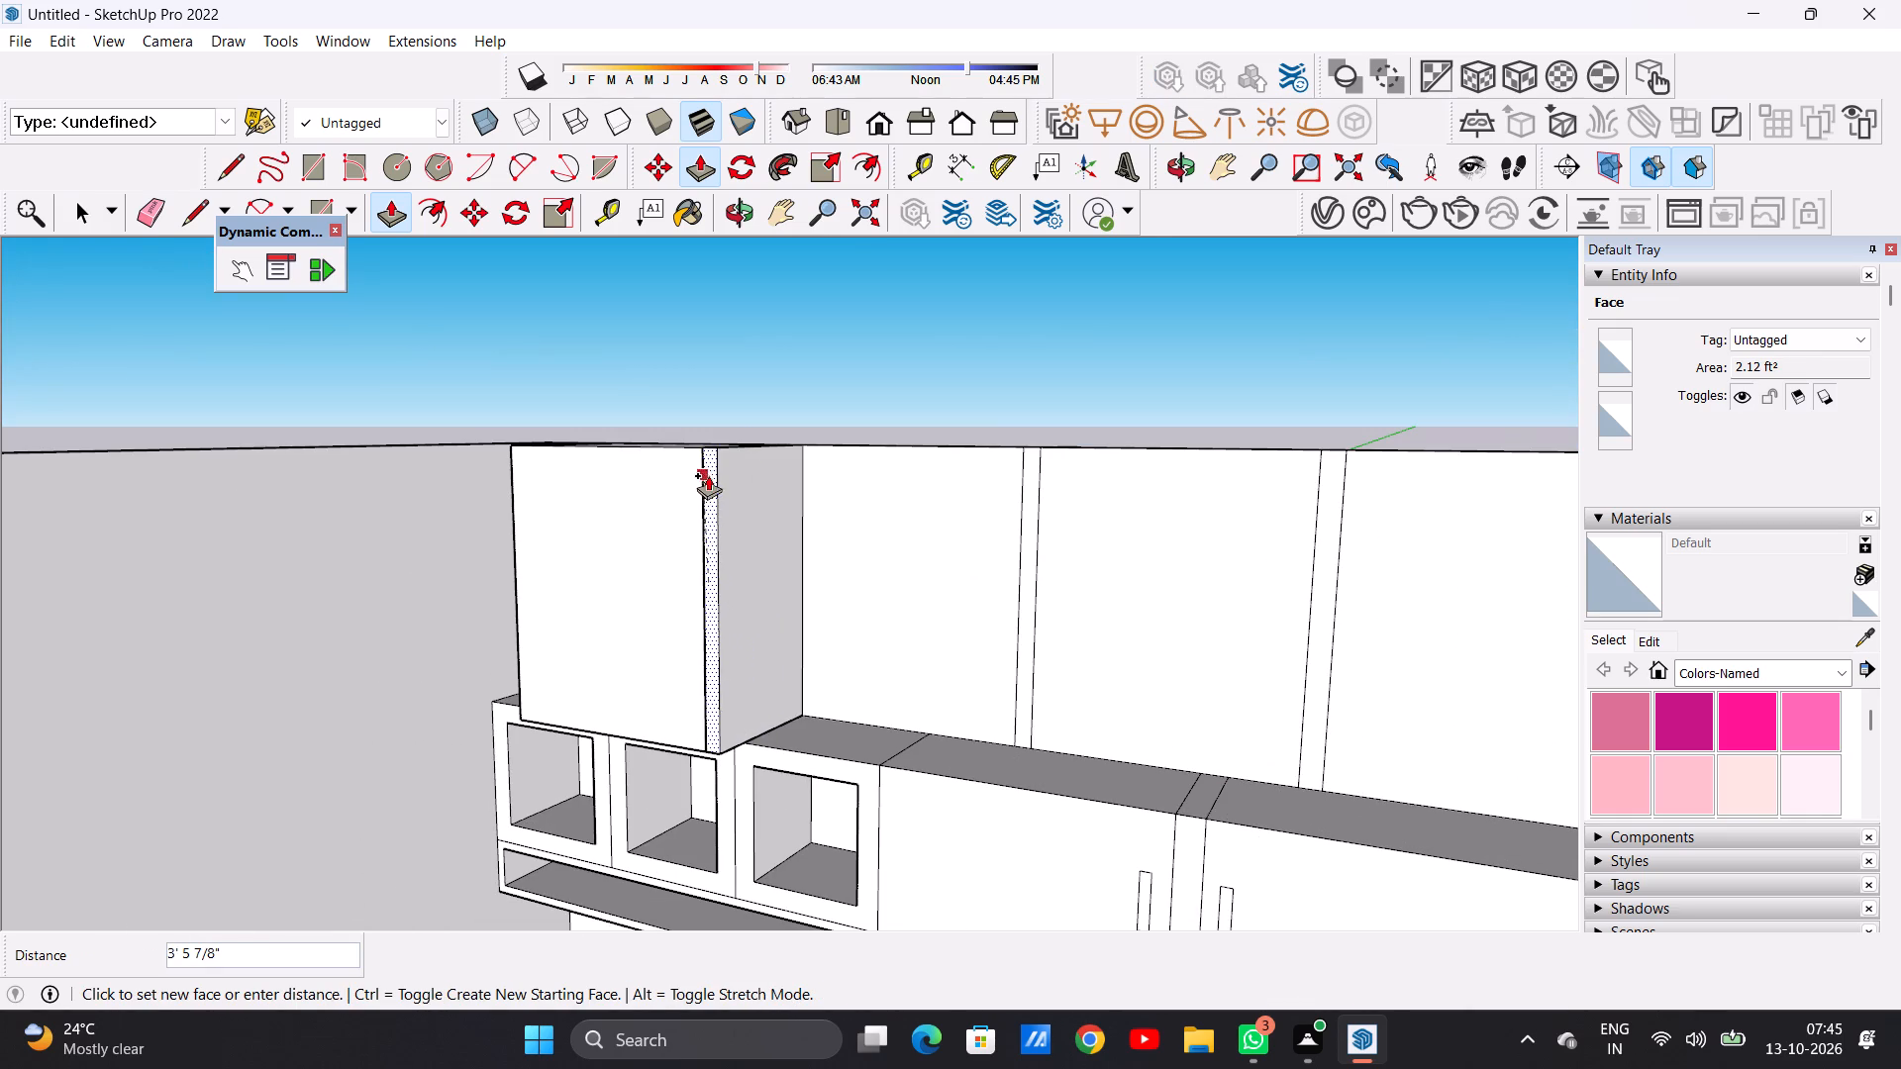
pyautogui.click(705, 449)
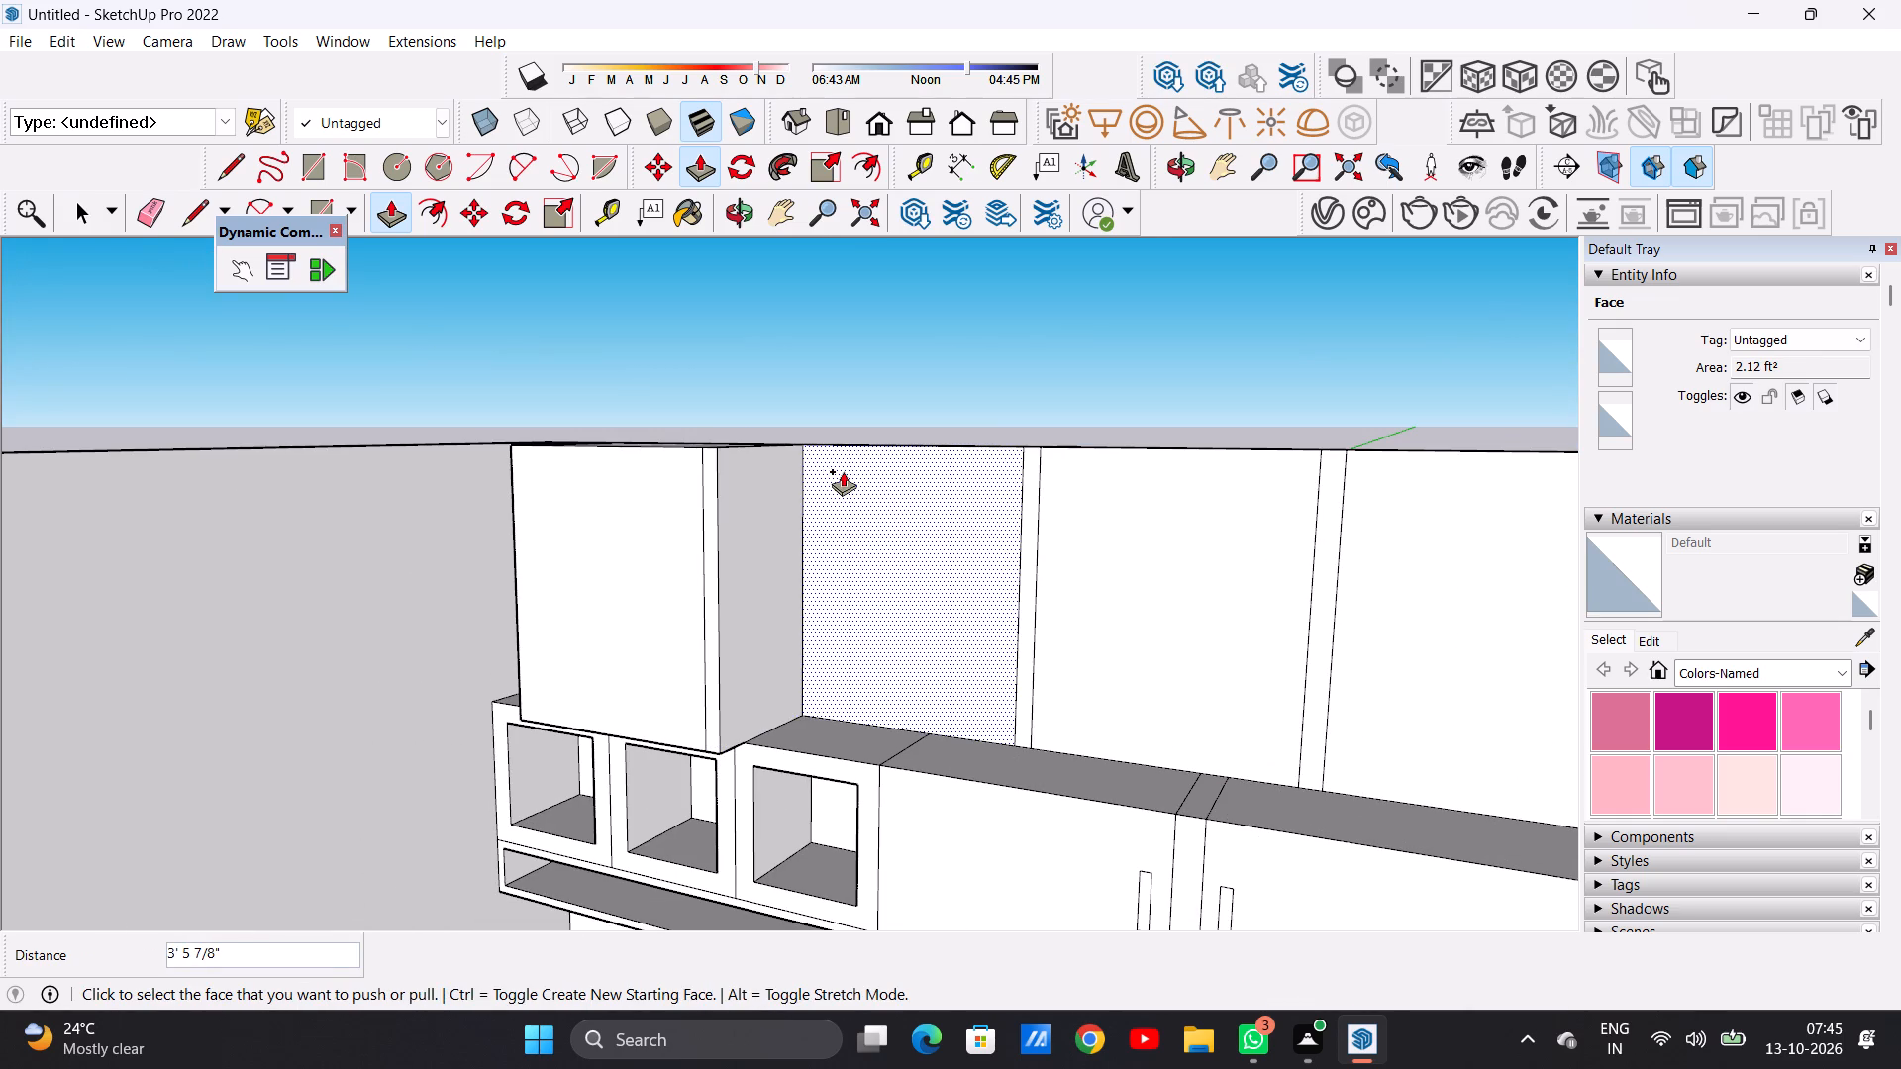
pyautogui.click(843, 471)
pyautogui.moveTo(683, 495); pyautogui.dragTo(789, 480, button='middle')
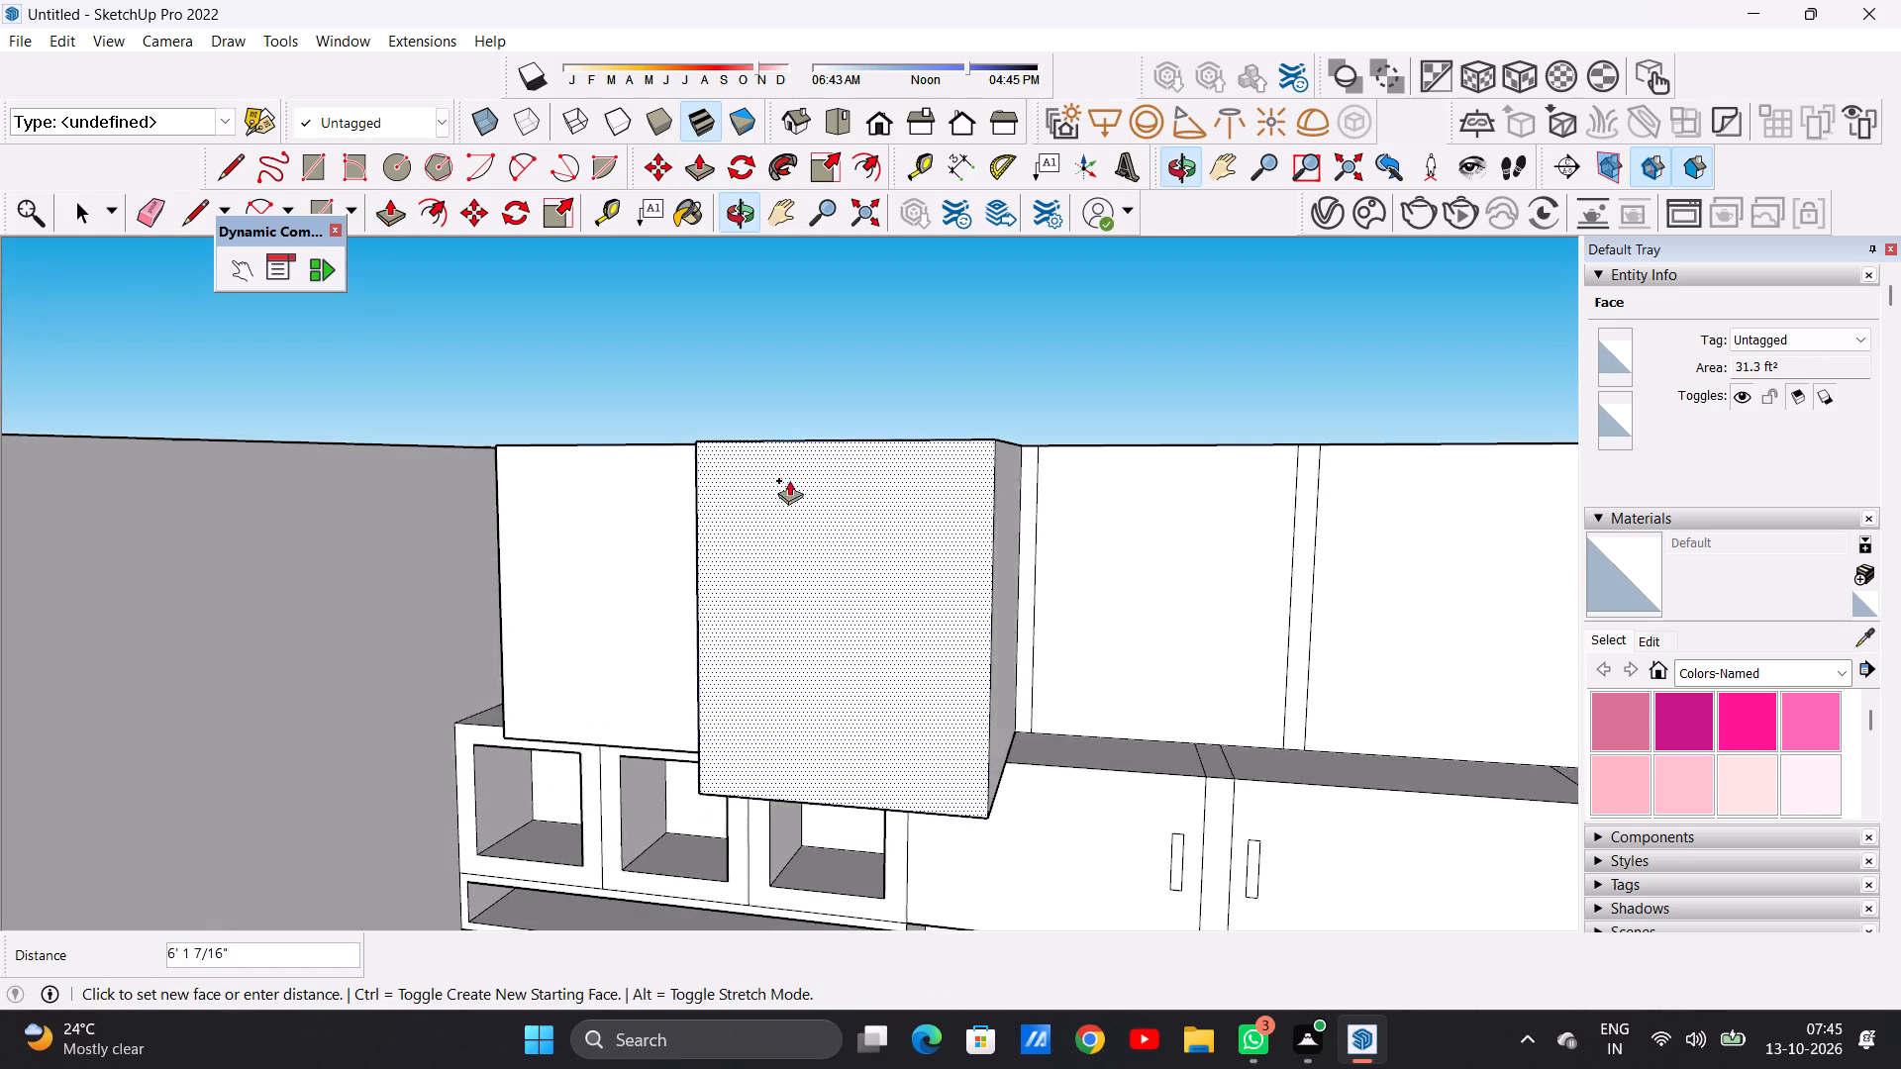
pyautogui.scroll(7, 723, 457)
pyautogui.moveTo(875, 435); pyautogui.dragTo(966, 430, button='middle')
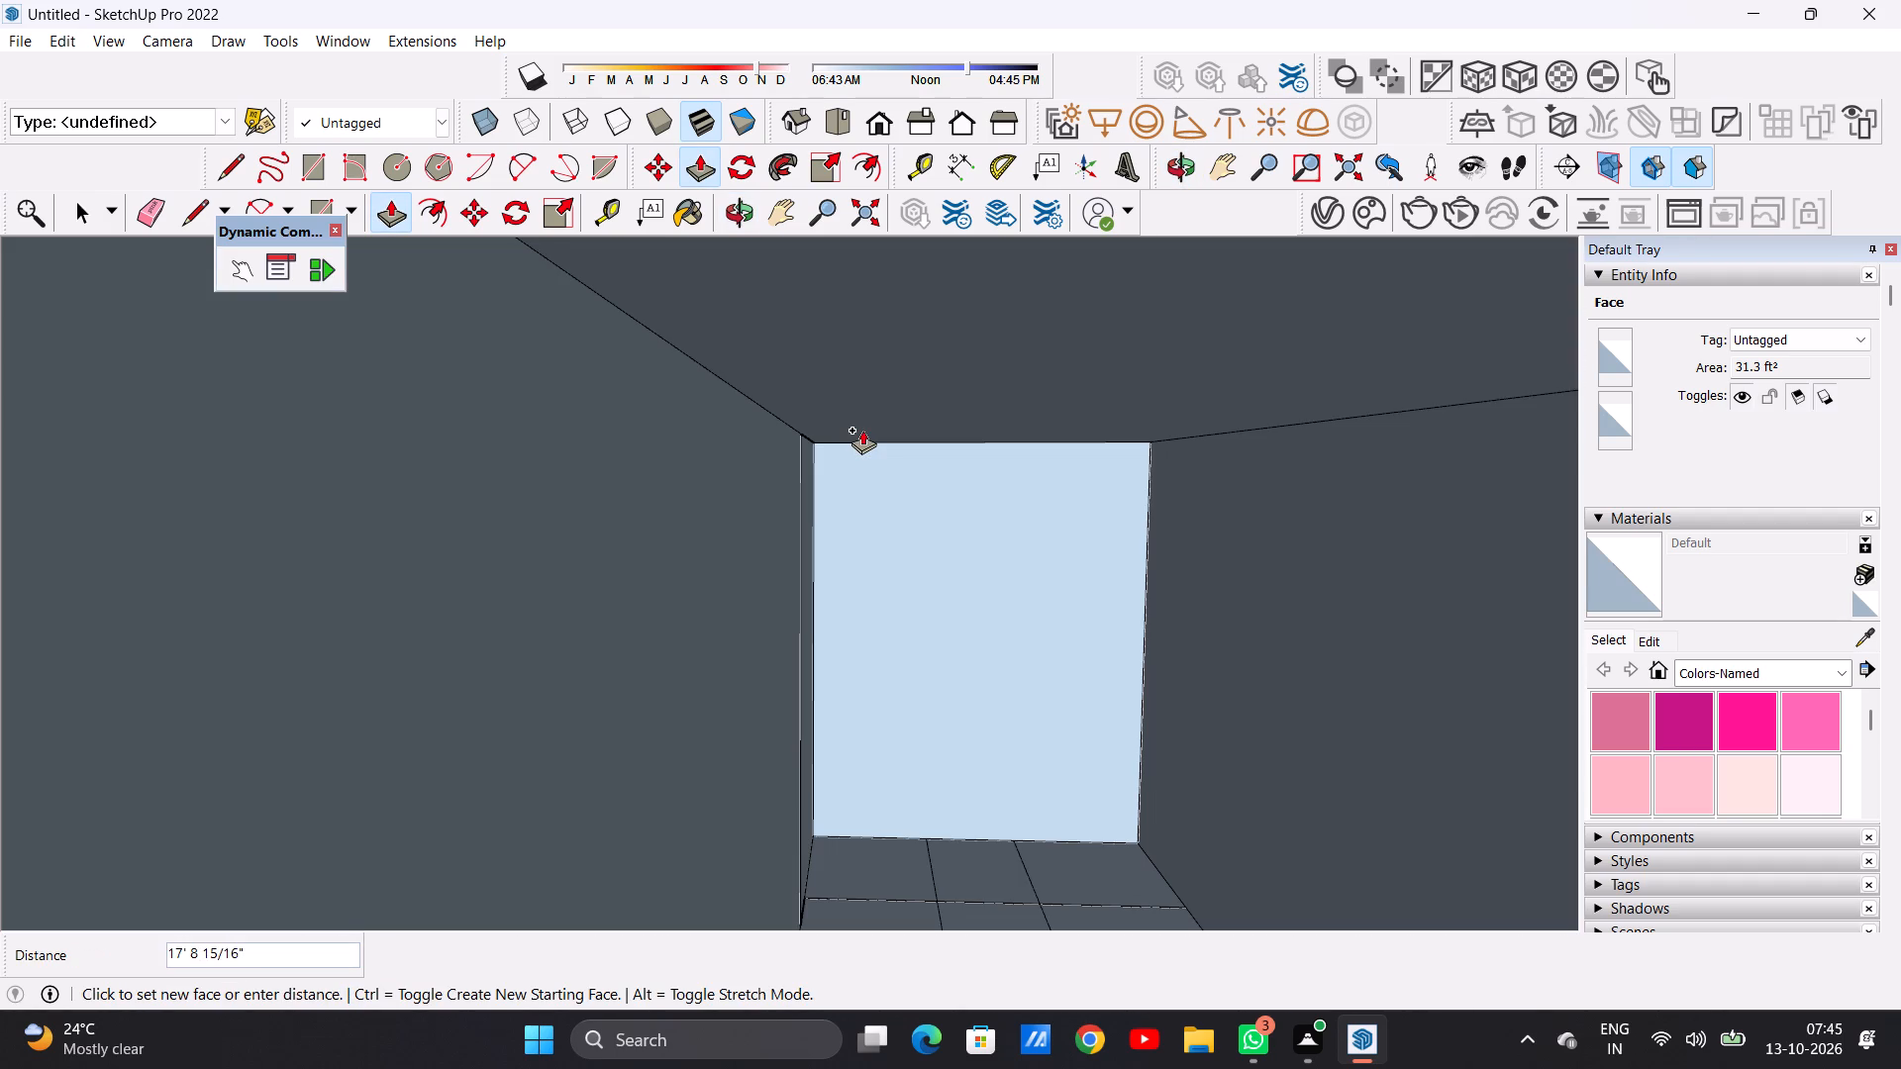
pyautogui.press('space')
# Pull the second upper panel out 3' 5 7/8", flush with the first upper cabinet's front.
pyautogui.scroll(-8, 857, 548)
pyautogui.moveTo(864, 586); pyautogui.dragTo(1046, 671, button='middle')
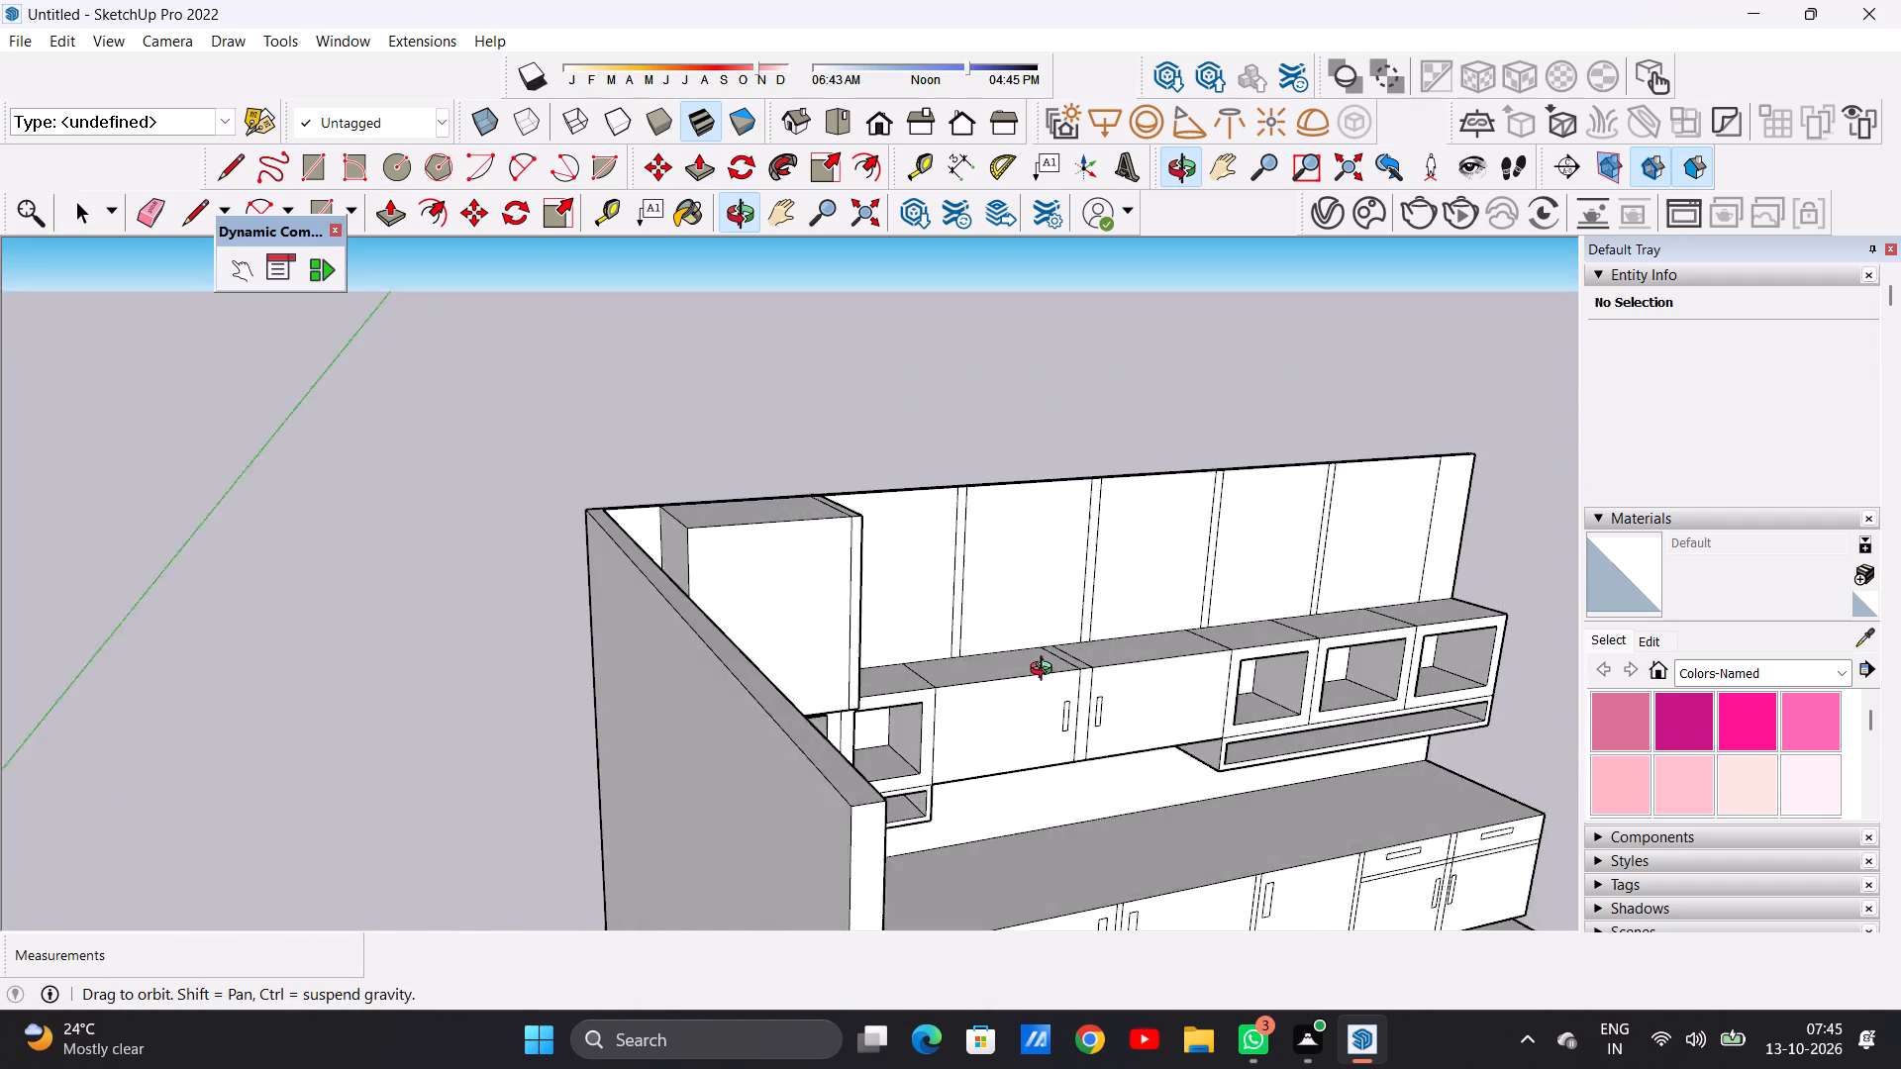
pyautogui.moveTo(1046, 671); pyautogui.dragTo(1047, 679, button='middle')
pyautogui.scroll(9, 909, 506)
pyautogui.press('p')
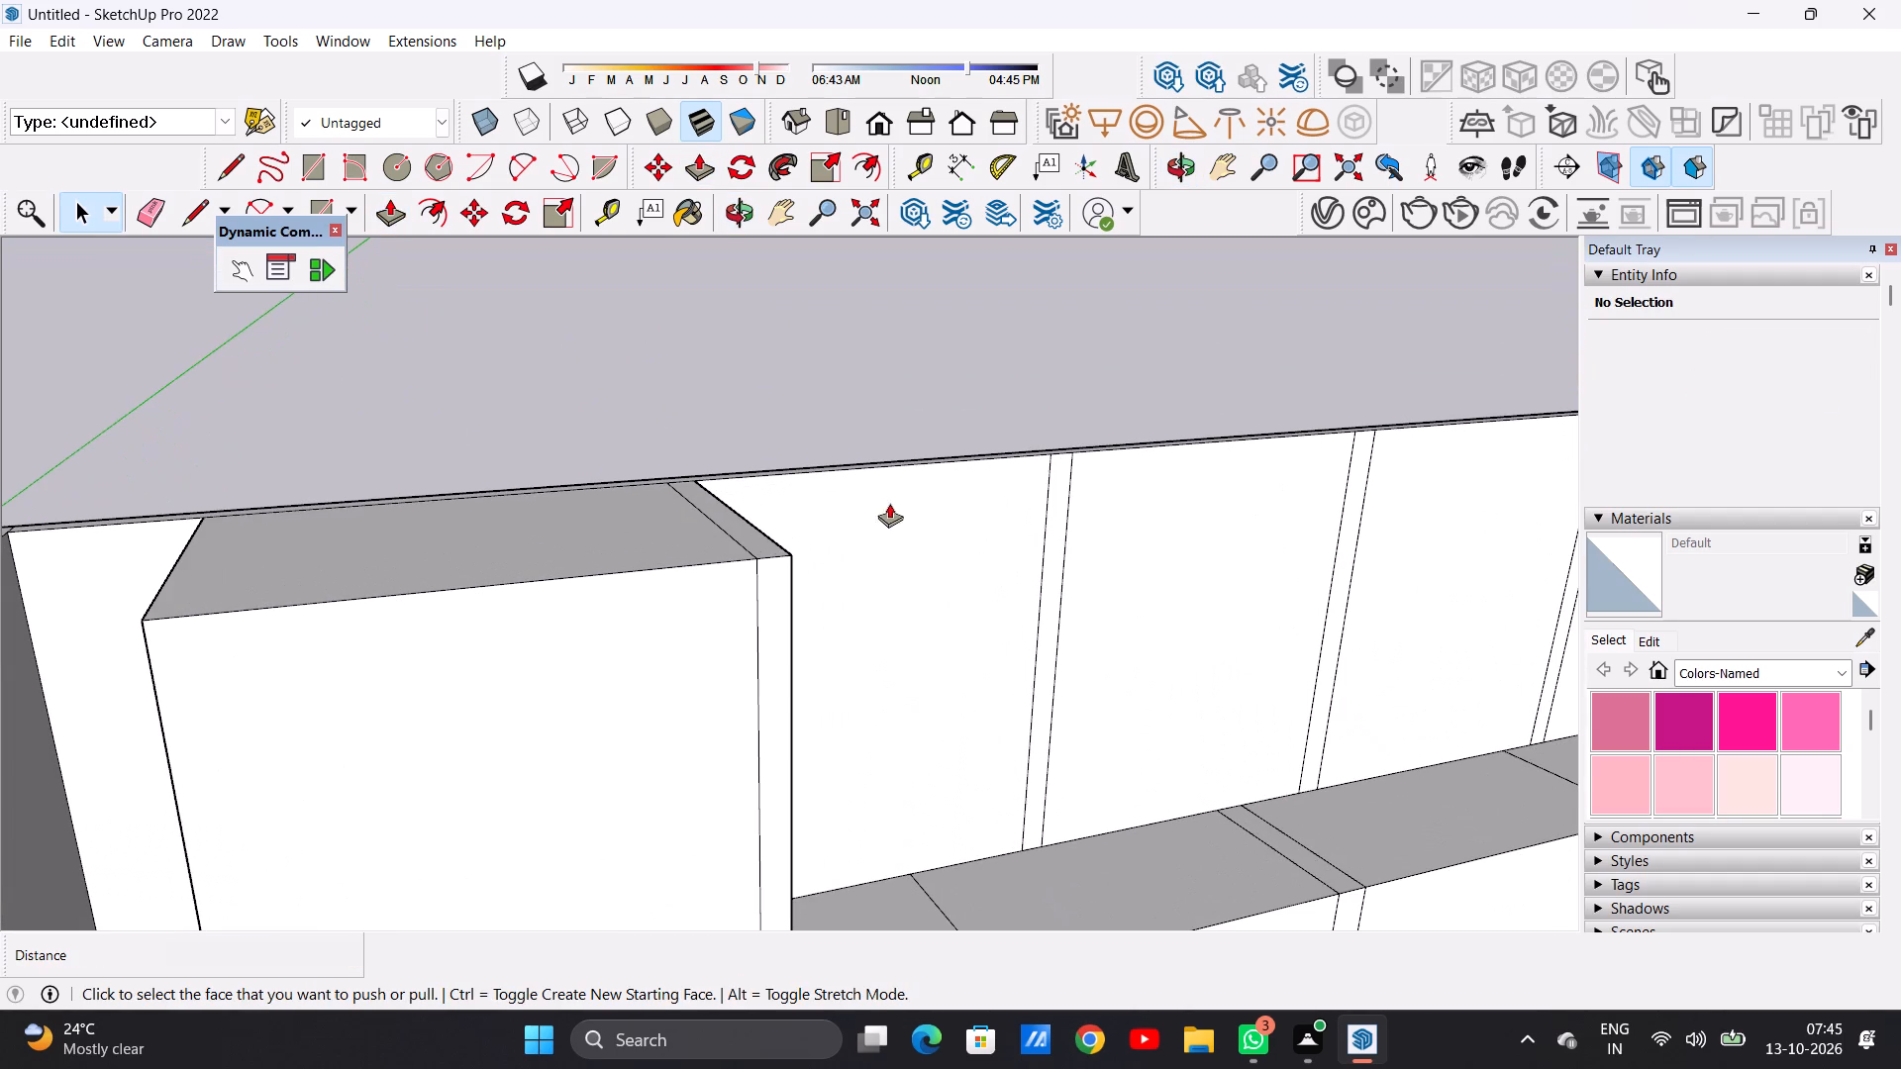
pyautogui.click(800, 506)
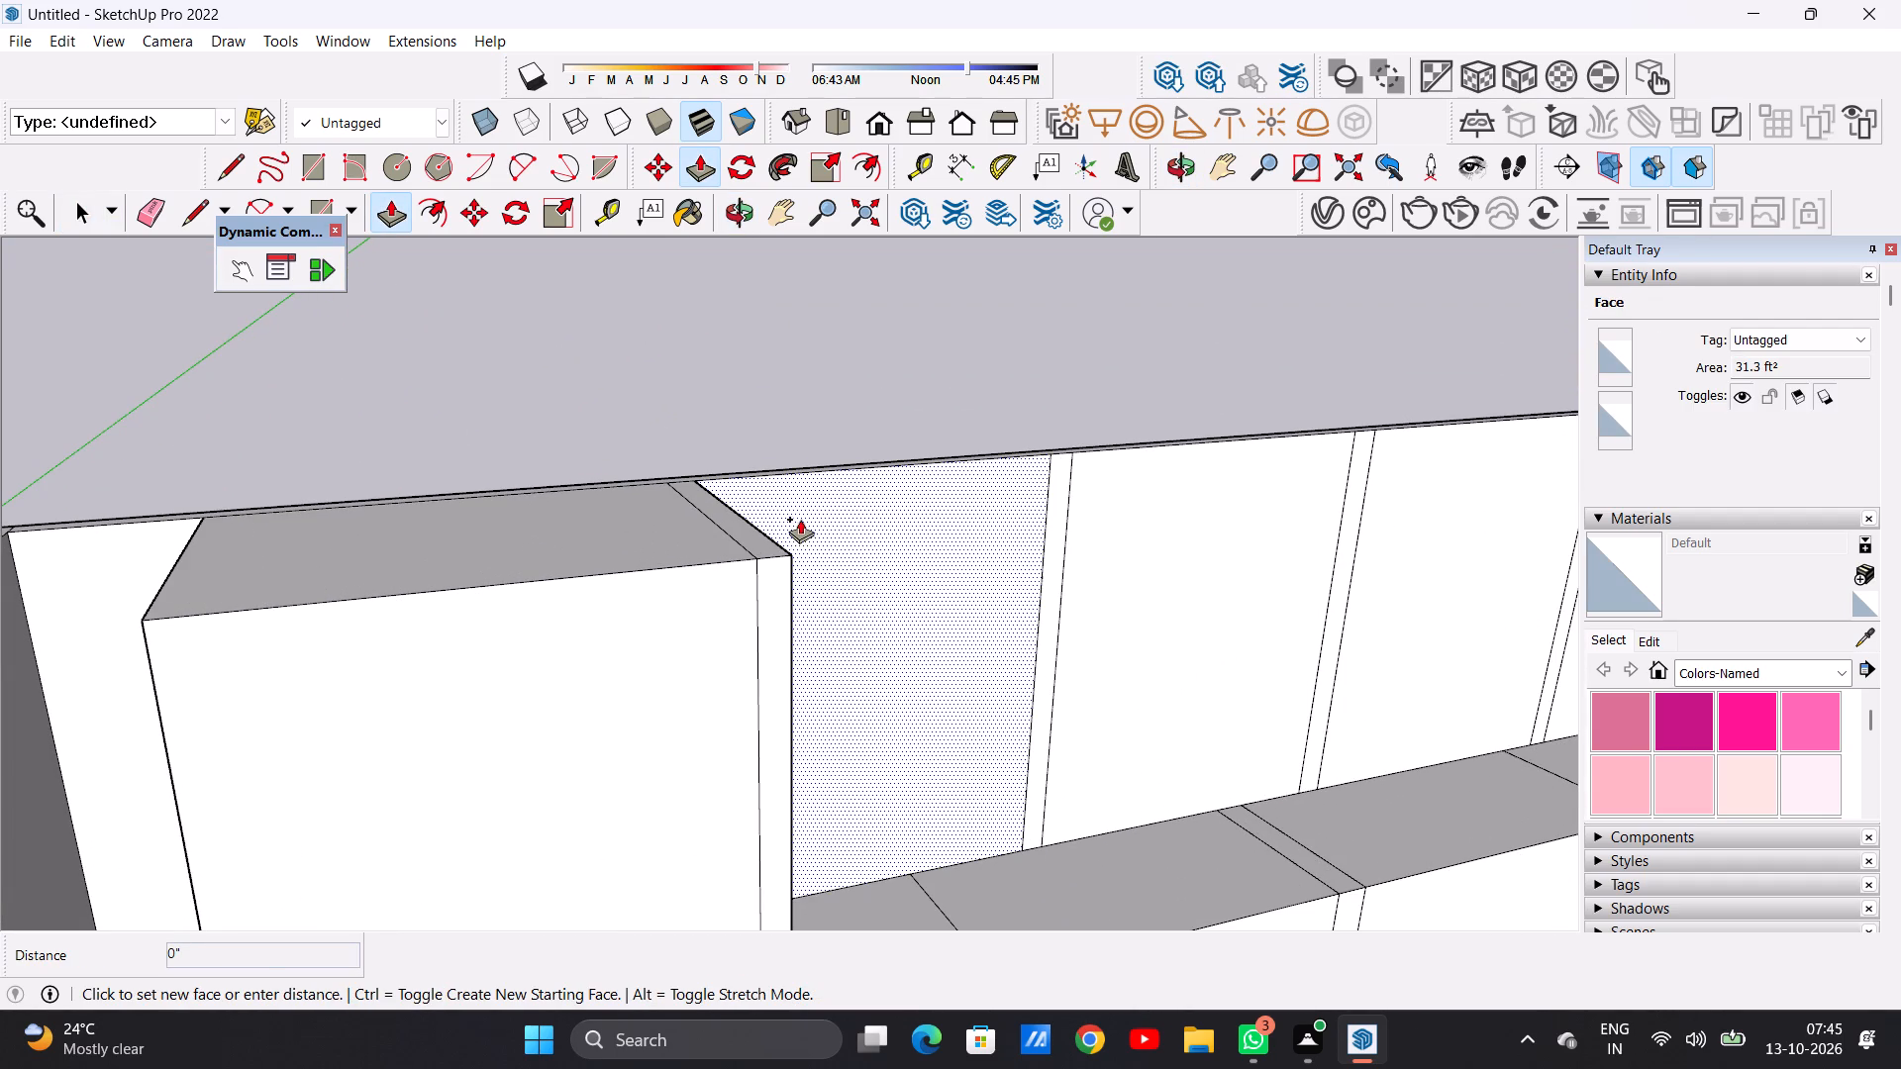
pyautogui.click(795, 564)
# Pull the narrow strip between the second and third upper panels out 3' 5 7/8", flush with the second cabinet's front.
pyautogui.scroll(-7, 760, 562)
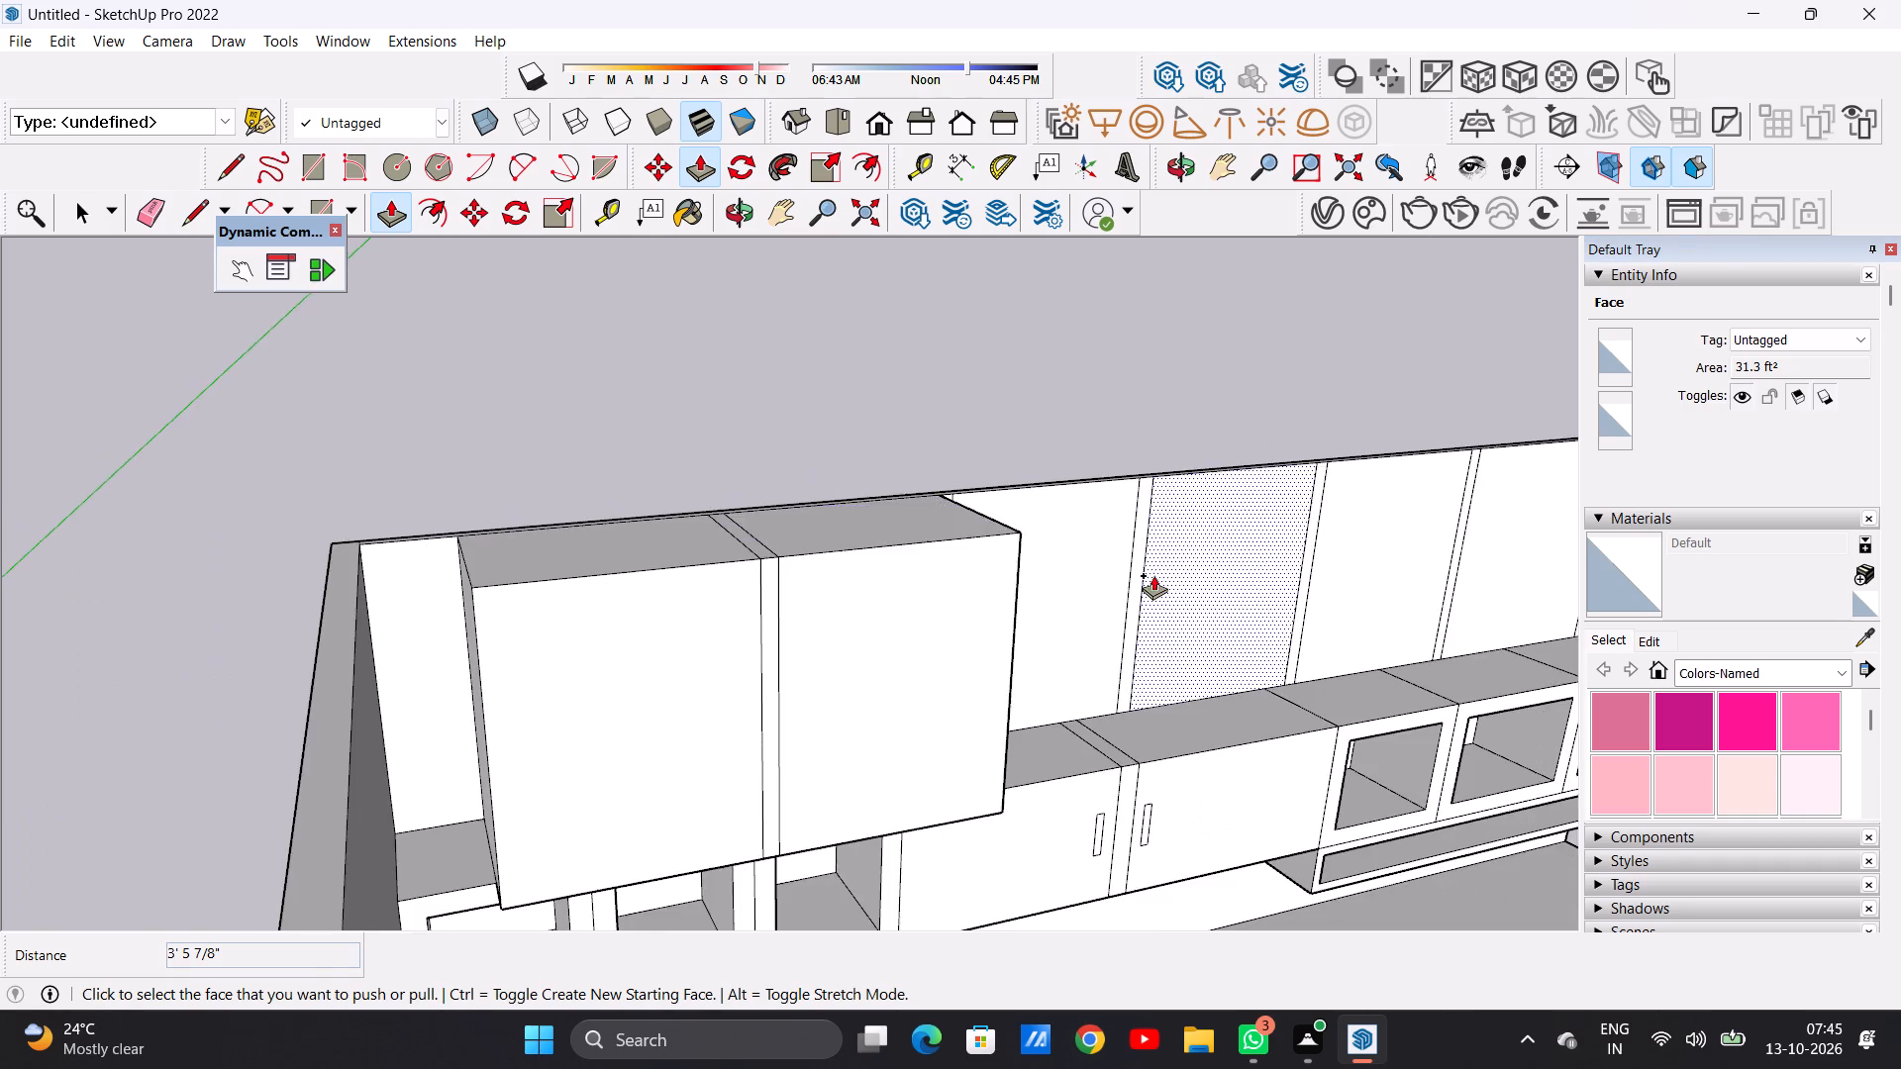
pyautogui.moveTo(1153, 575); pyautogui.dragTo(696, 643, button='middle')
pyautogui.scroll(3, 769, 593)
pyautogui.scroll(-1, 769, 592)
pyautogui.scroll(5, 769, 592)
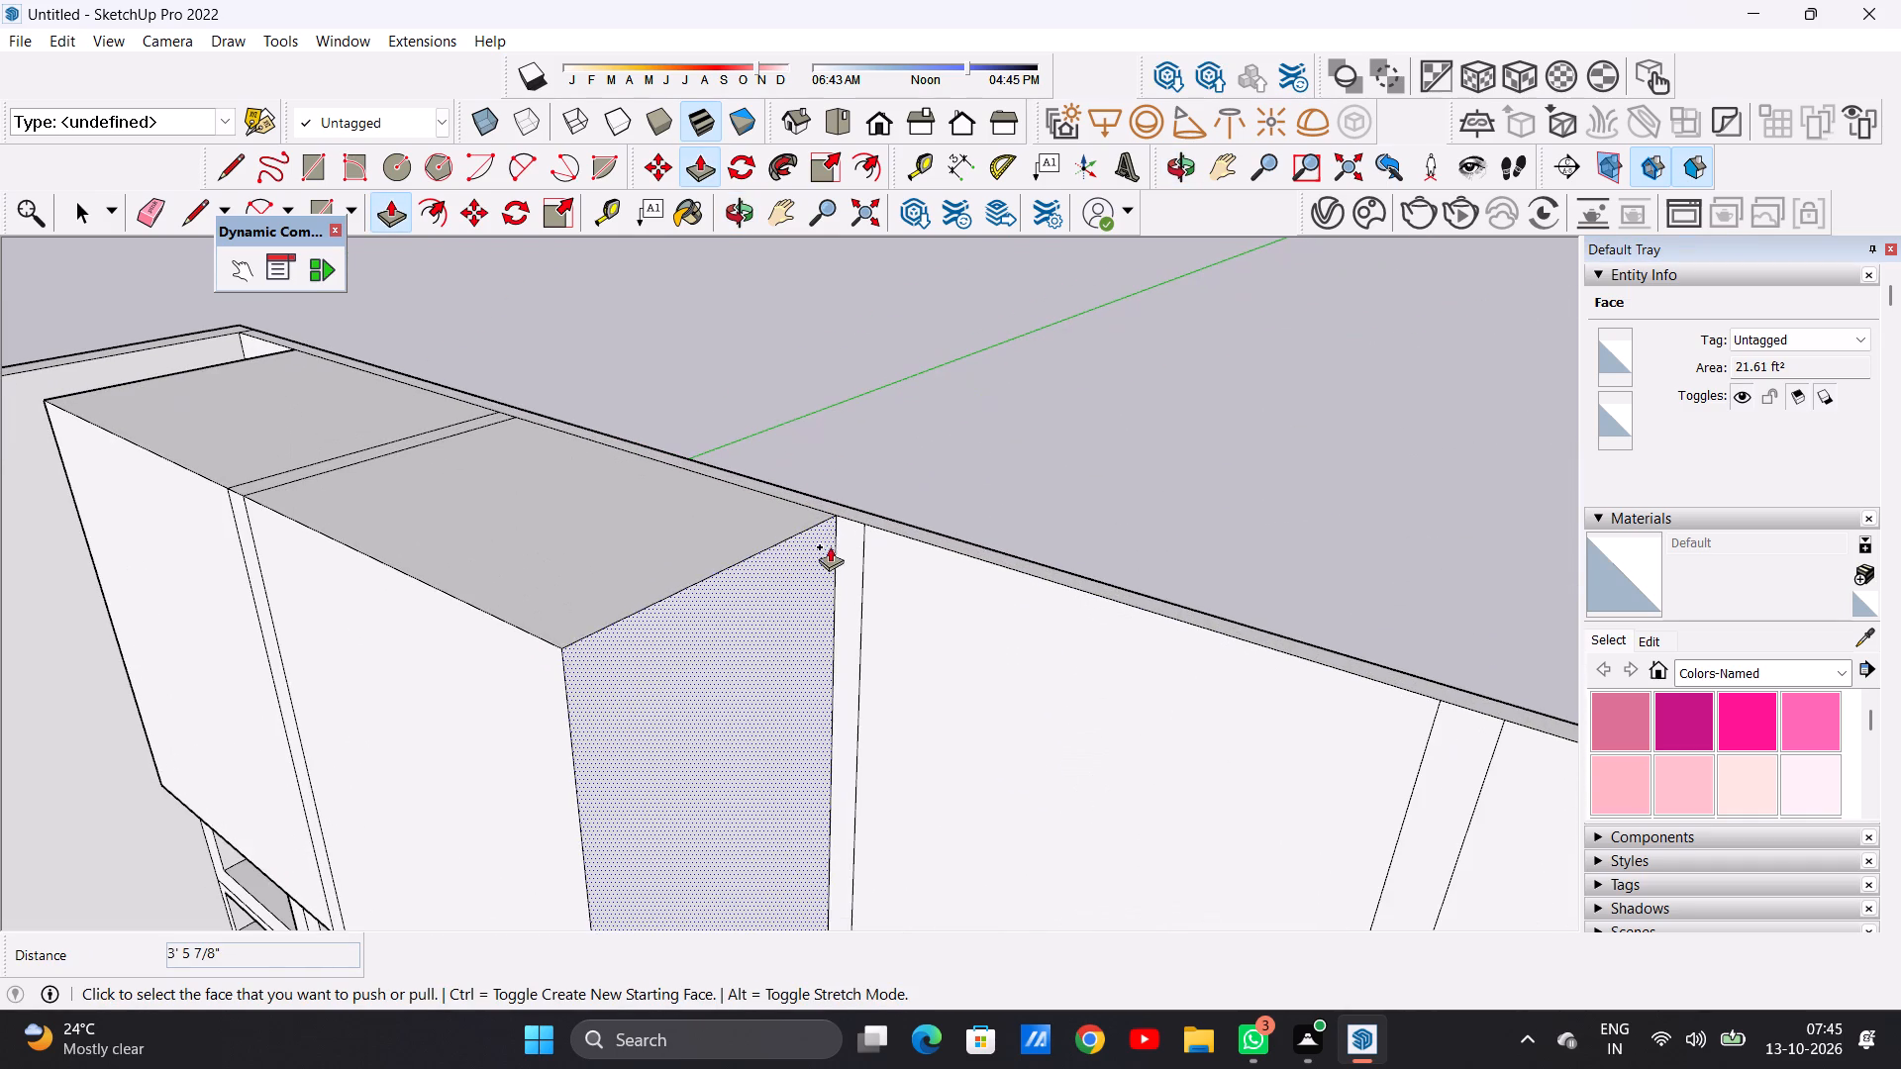
pyautogui.click(844, 533)
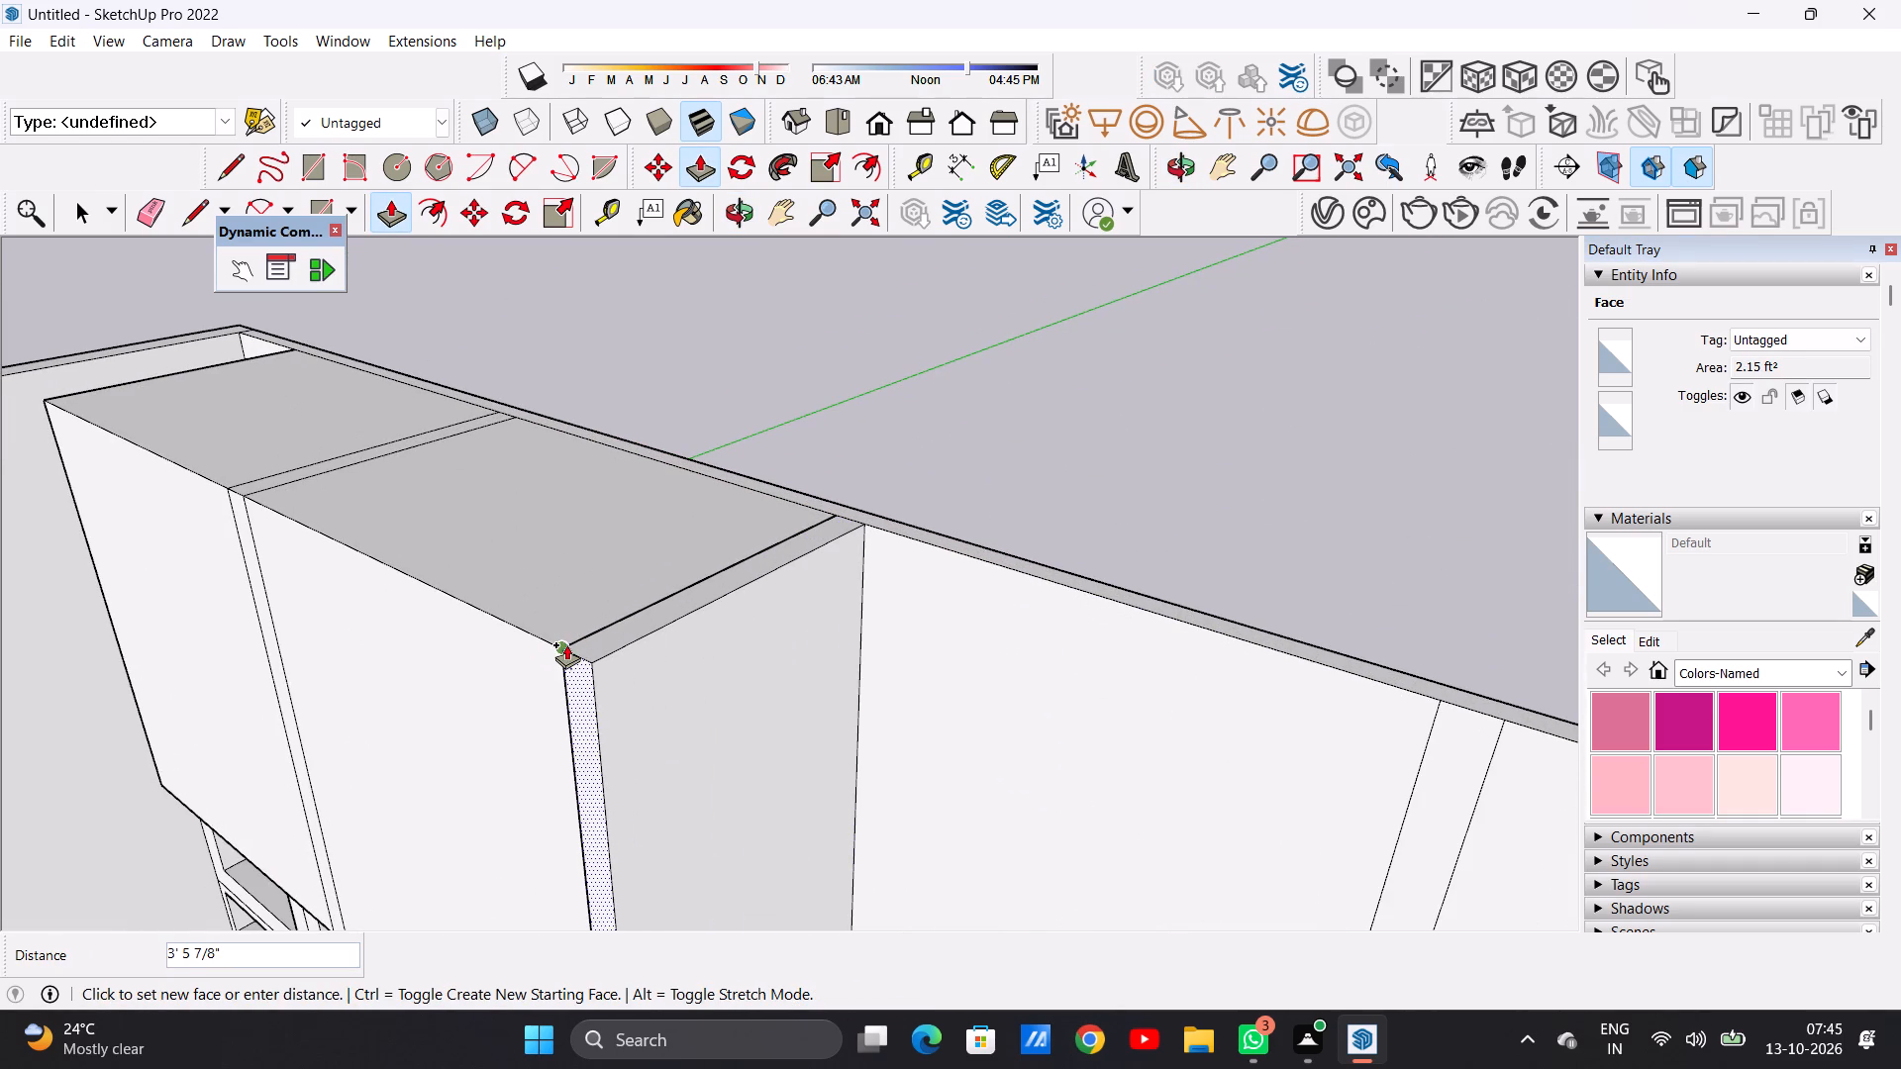
pyautogui.click(561, 645)
# Pull the third upper panel out 3' 5 7/8", flush with the second upper cabinet's front.
pyautogui.click(878, 558)
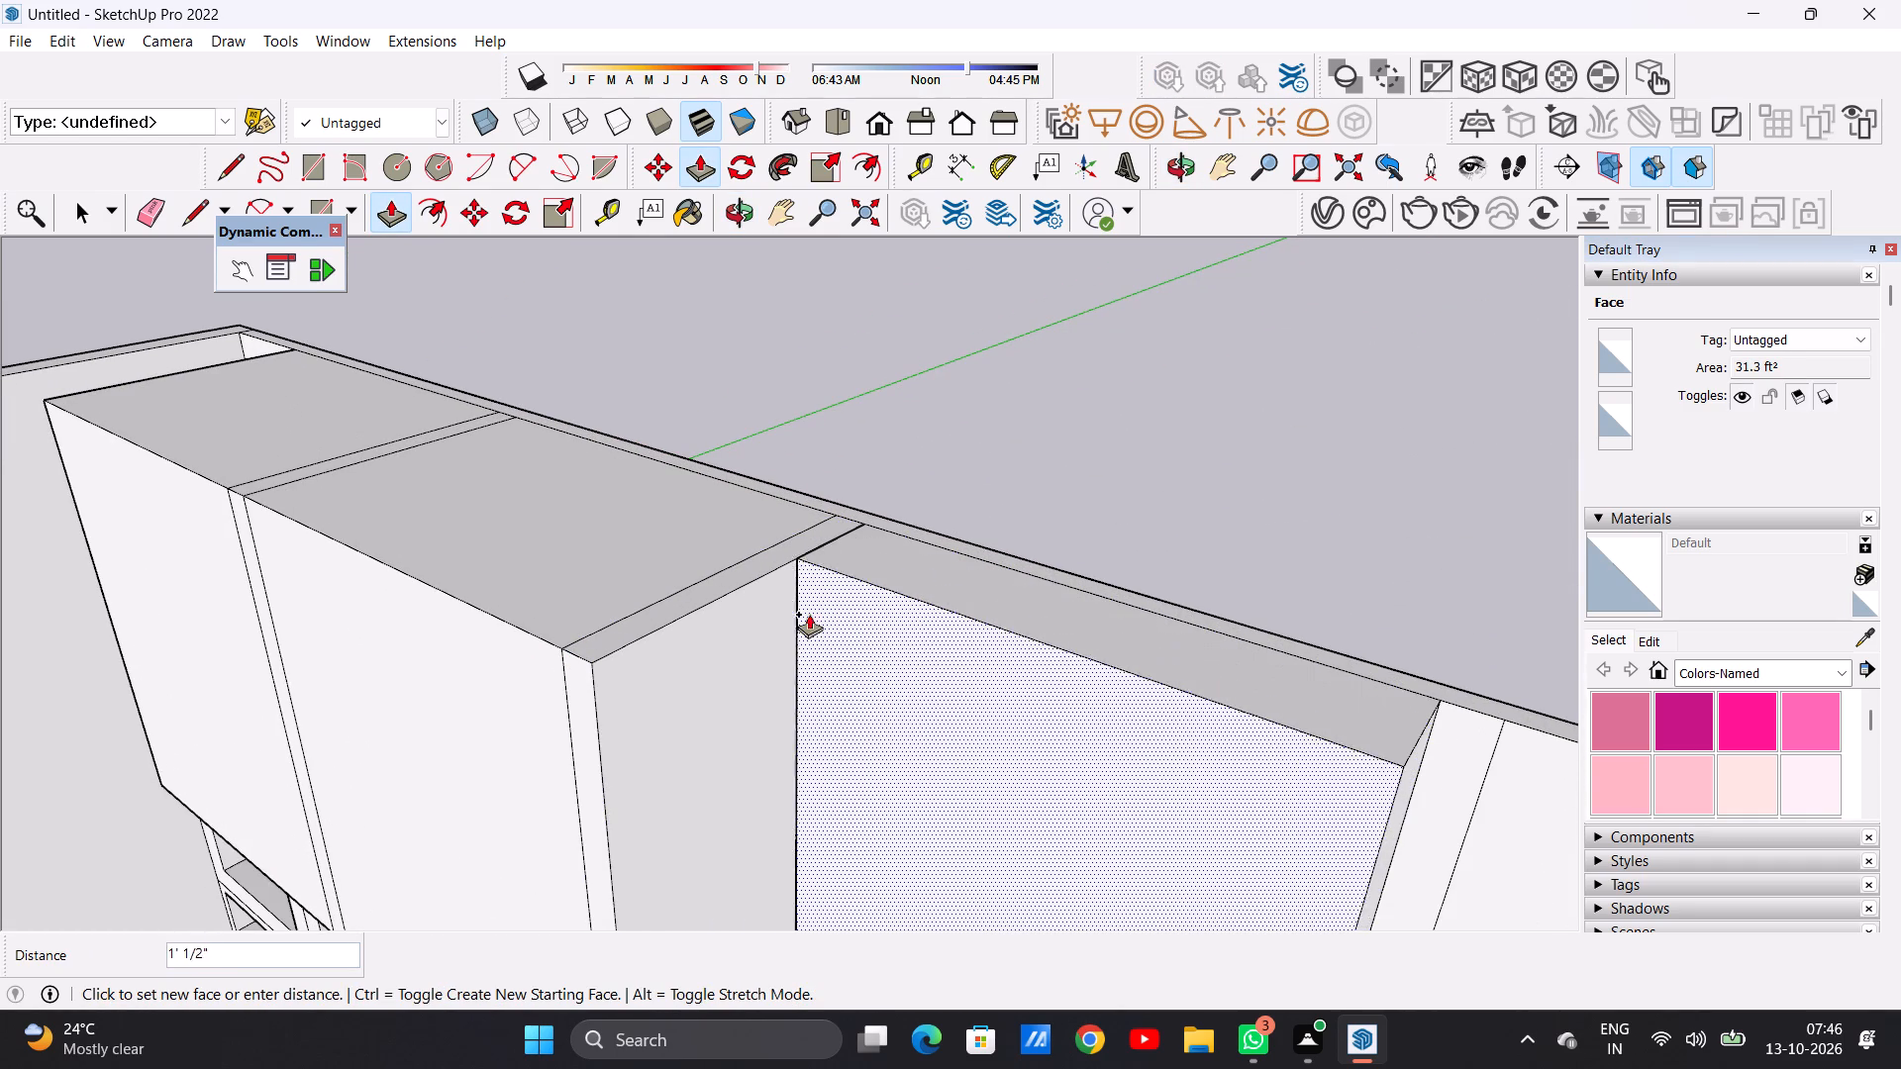
pyautogui.click(587, 660)
# Pull the narrow strip between the third and fourth upper panels out 3' 5 7/8", flush with the third cabinet's front.
pyautogui.scroll(-4, 805, 610)
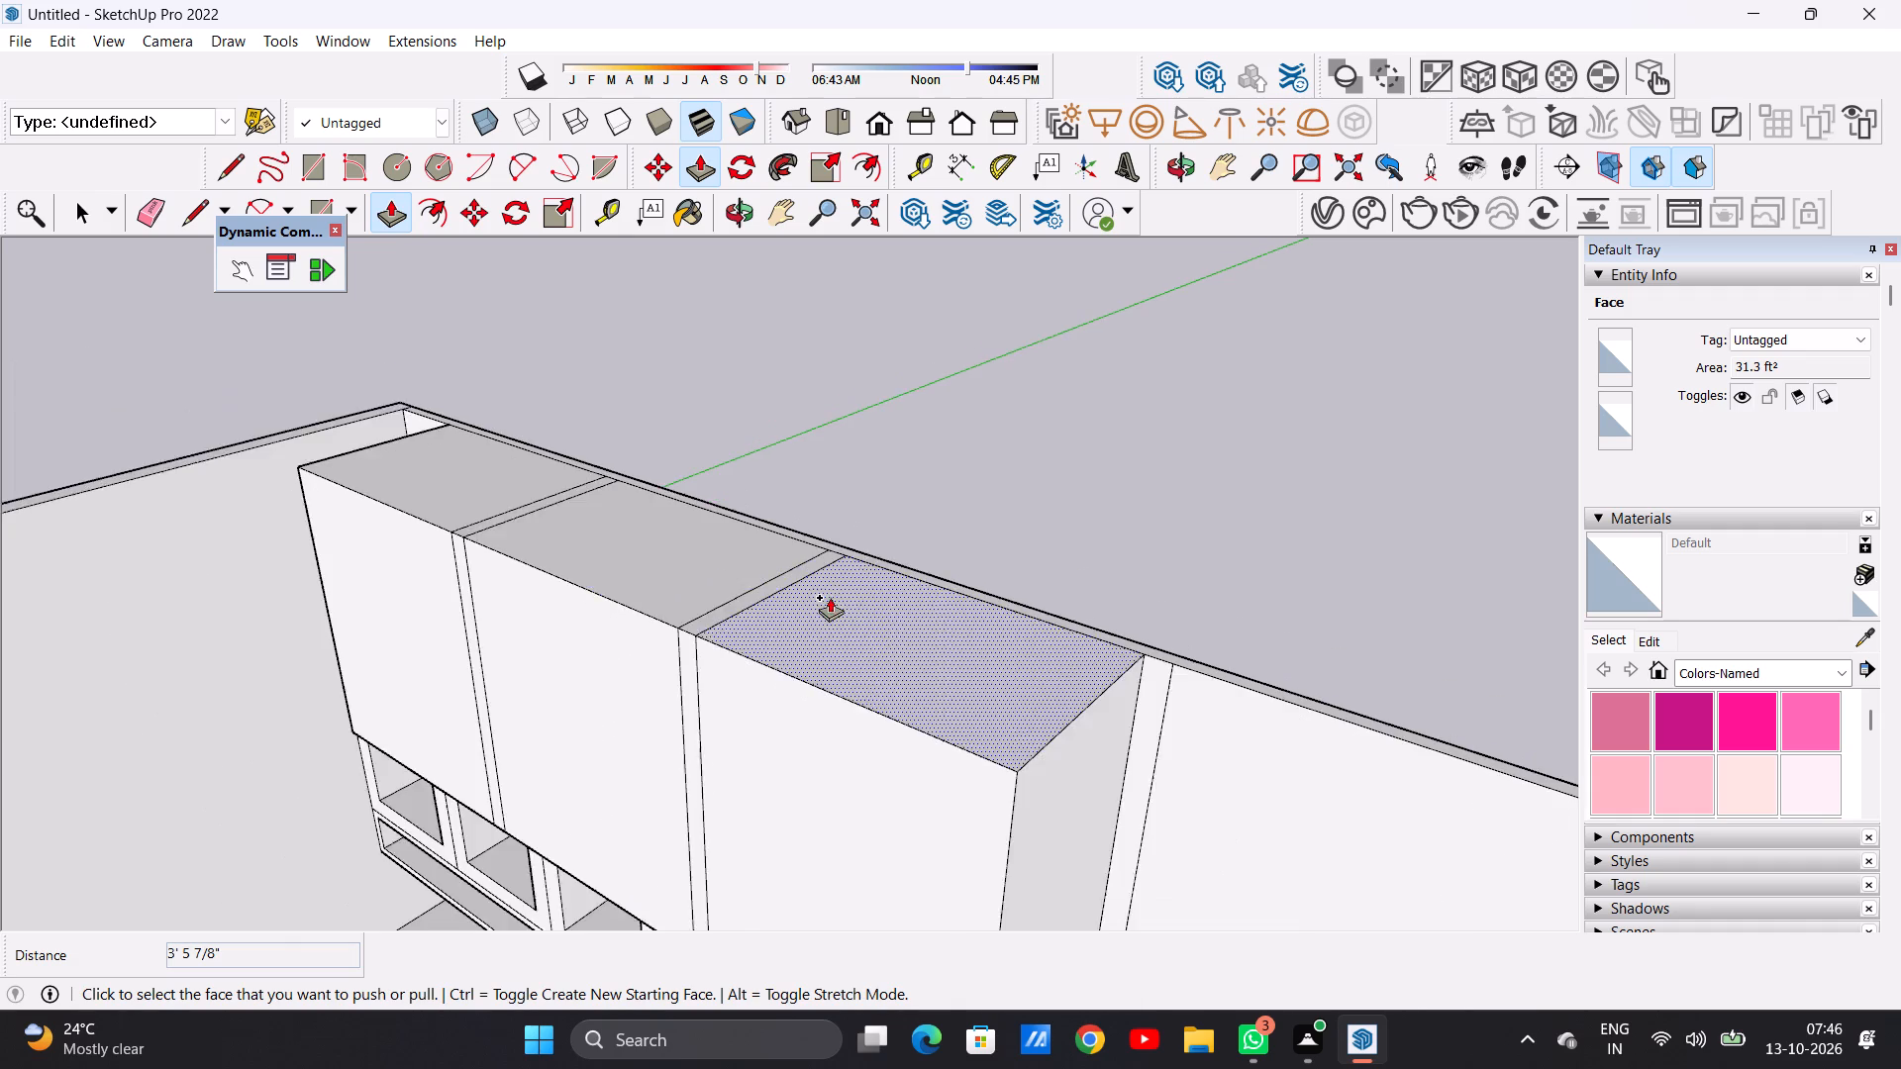
pyautogui.scroll(-9, 830, 597)
pyautogui.scroll(10, 971, 652)
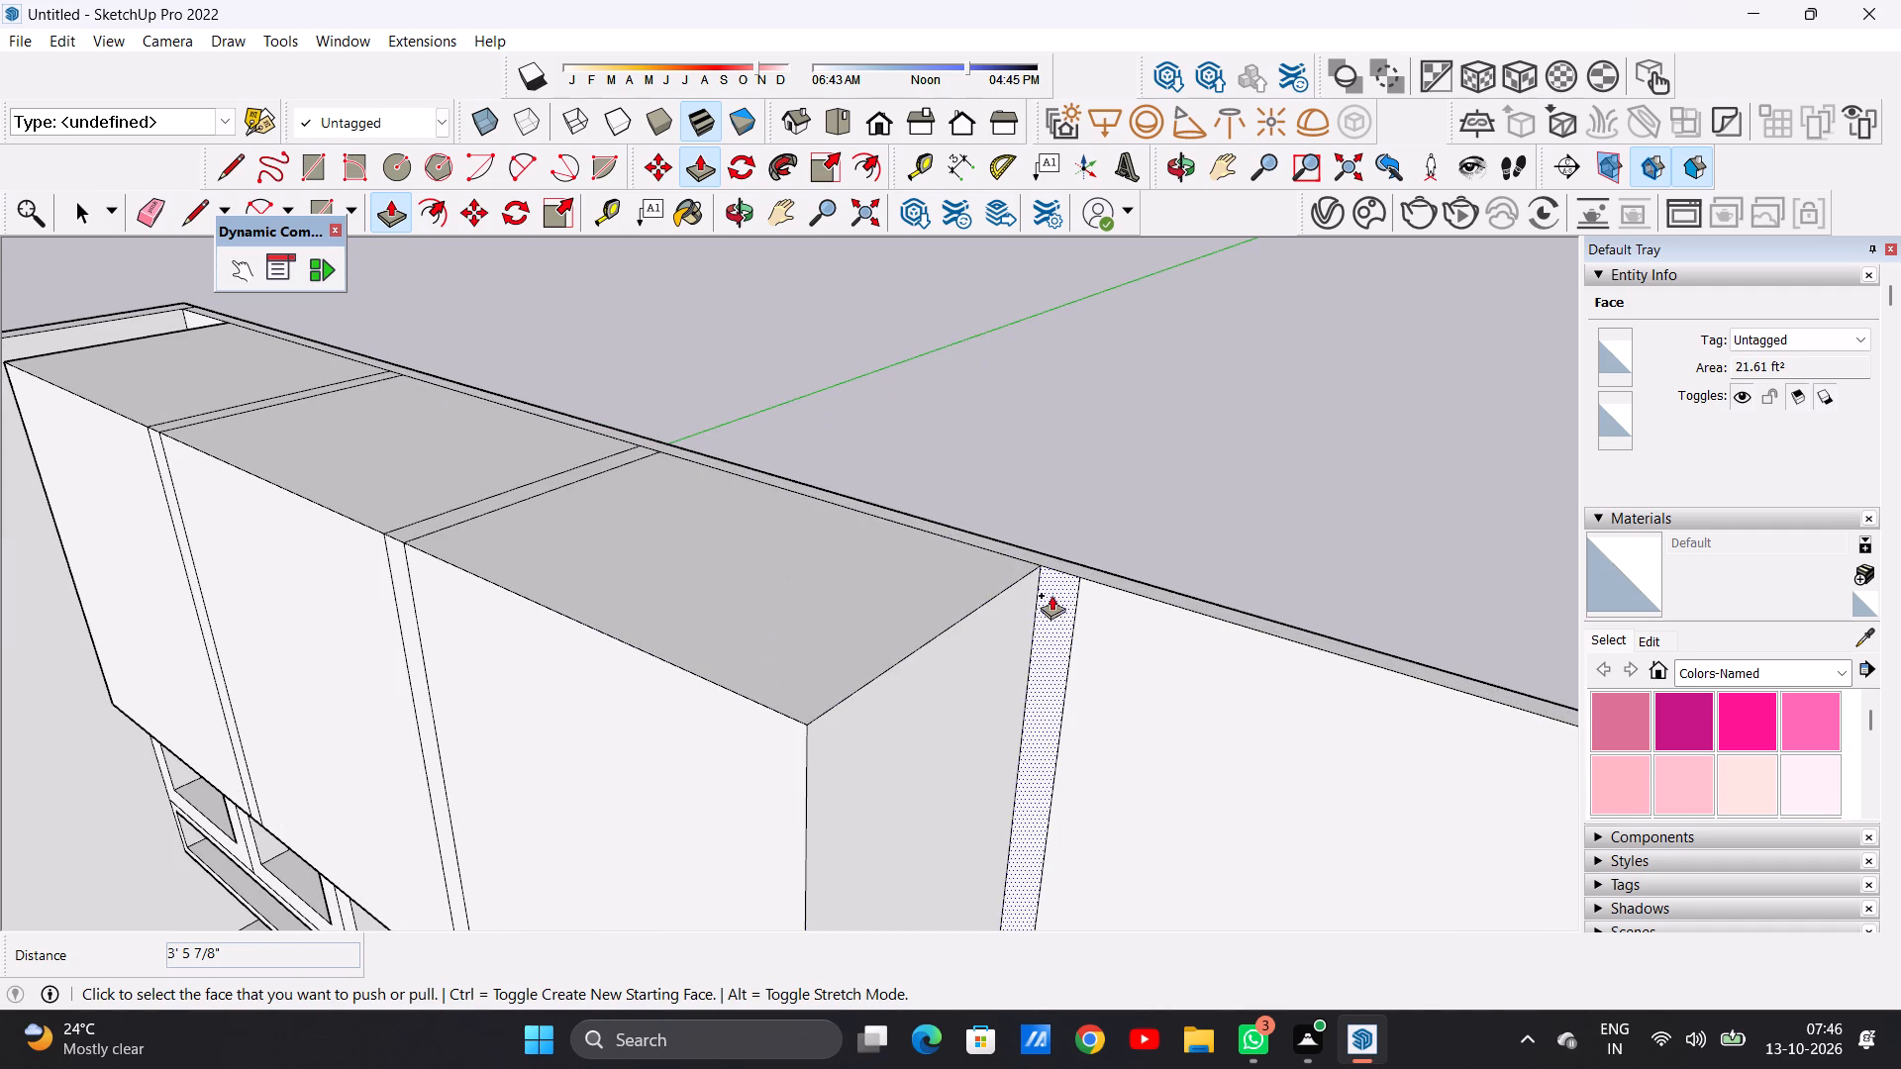
pyautogui.click(1048, 585)
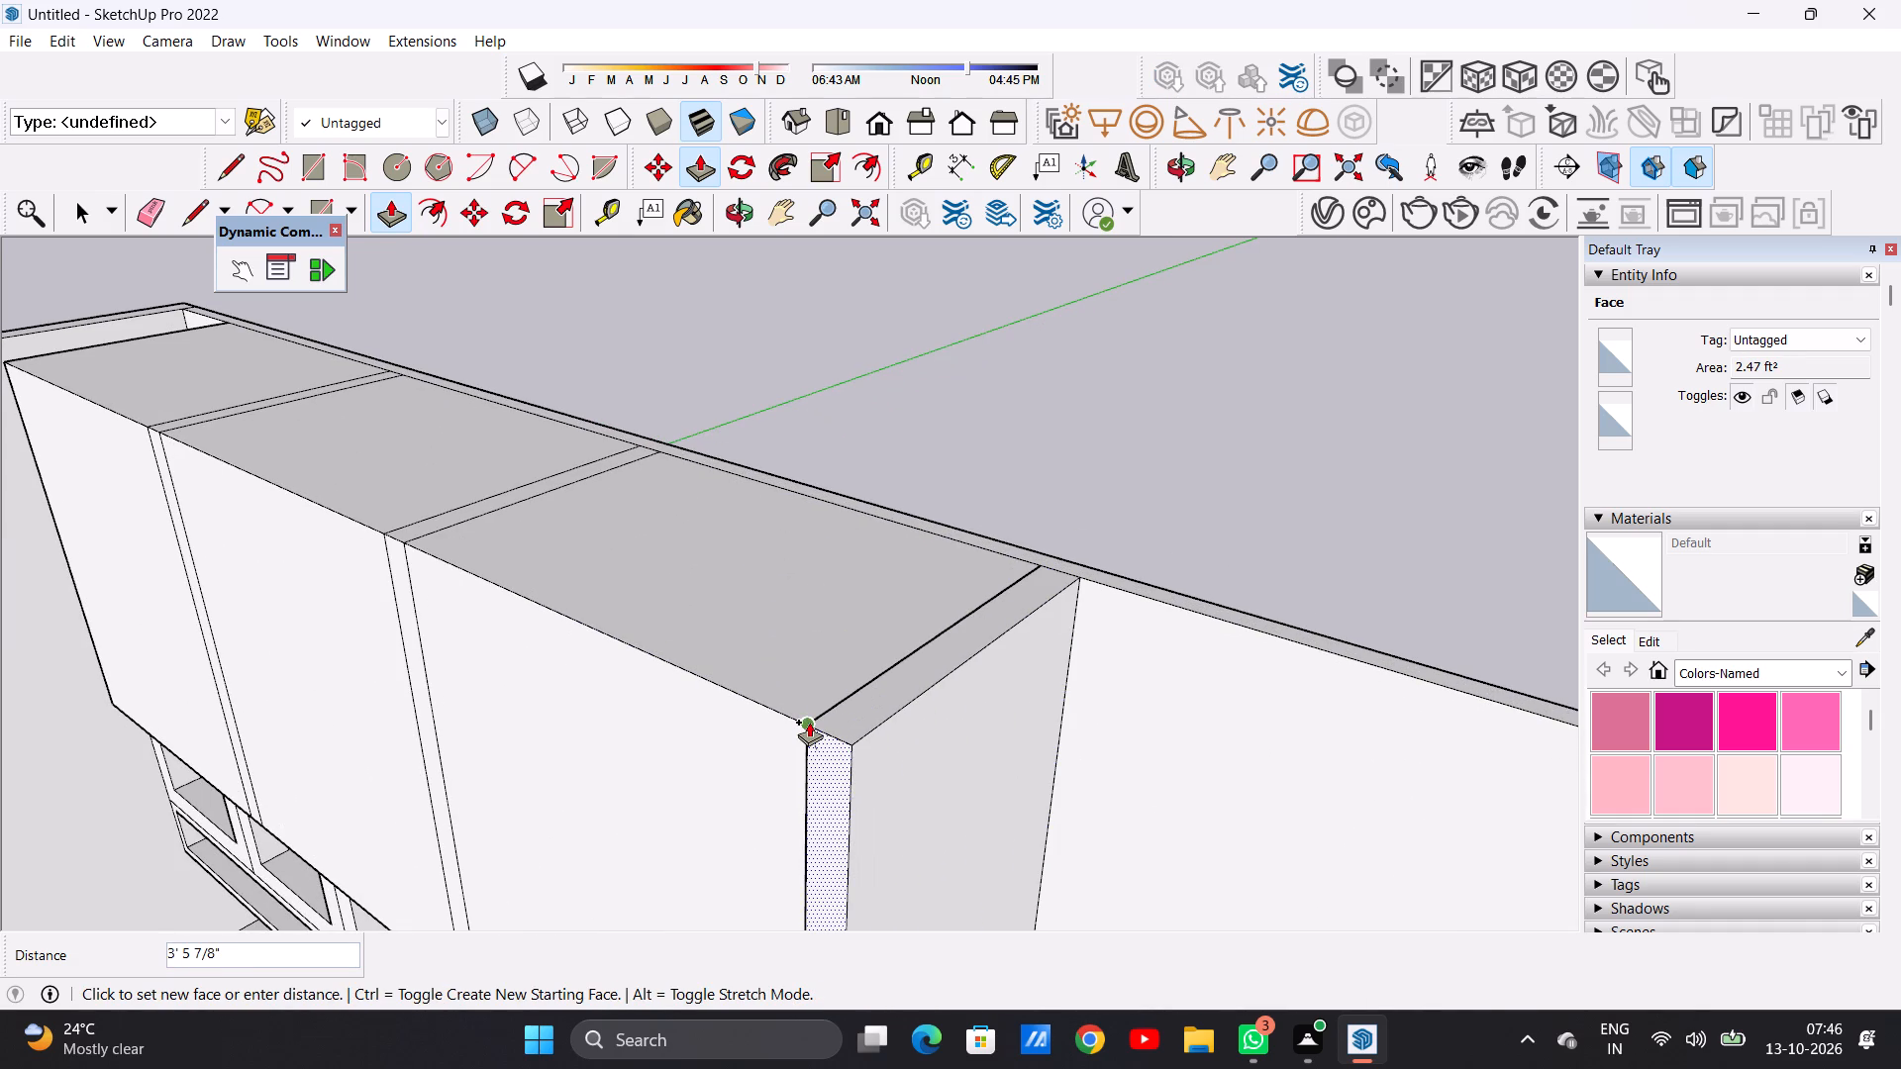
pyautogui.click(809, 722)
# Pull the fourth upper panel out 3' 5 7/8", flush with the third upper cabinet's front.
pyautogui.scroll(-7, 943, 614)
pyautogui.scroll(-1, 1022, 636)
pyautogui.scroll(5, 1022, 636)
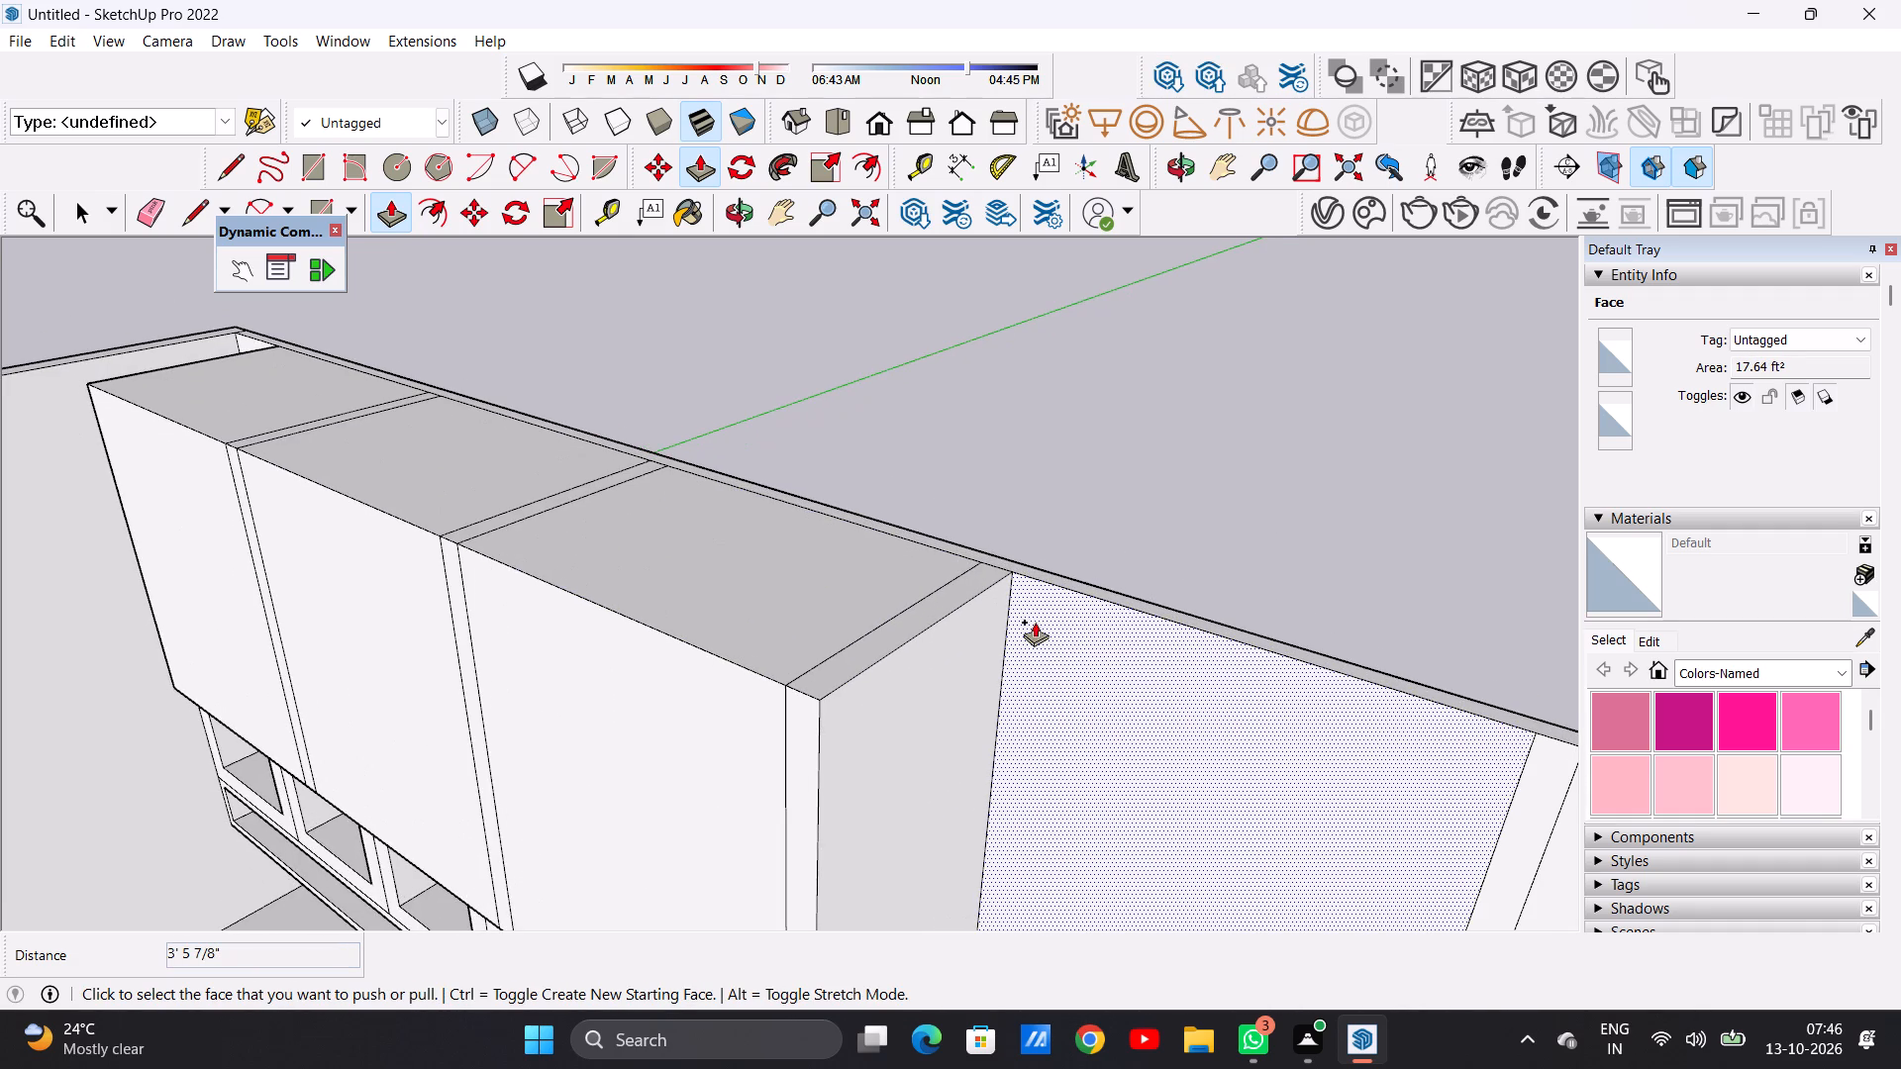
pyautogui.click(1028, 618)
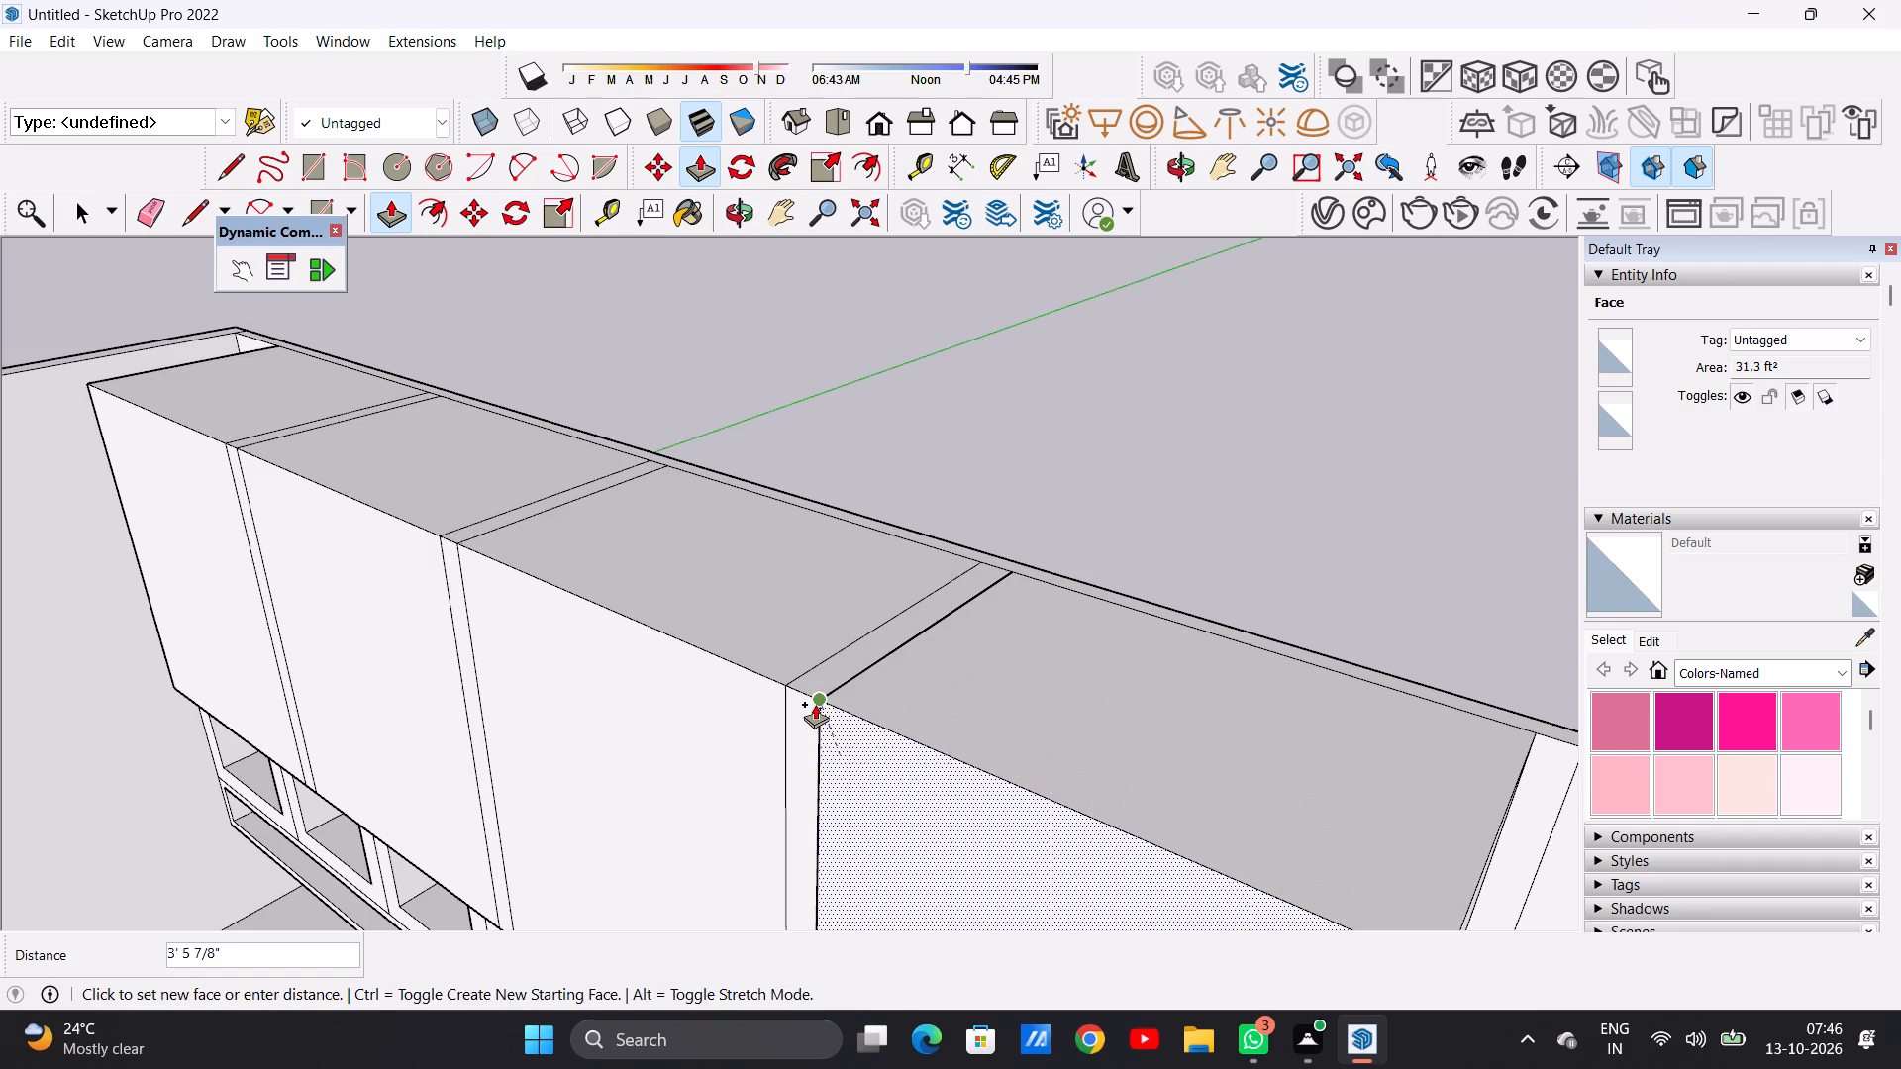
pyautogui.click(815, 704)
# Pull the narrow strip between the fourth and fifth upper panels out 3' 5 7/8", flush with the fourth cabinet's front.
pyautogui.scroll(-14, 888, 670)
pyautogui.scroll(6, 1085, 693)
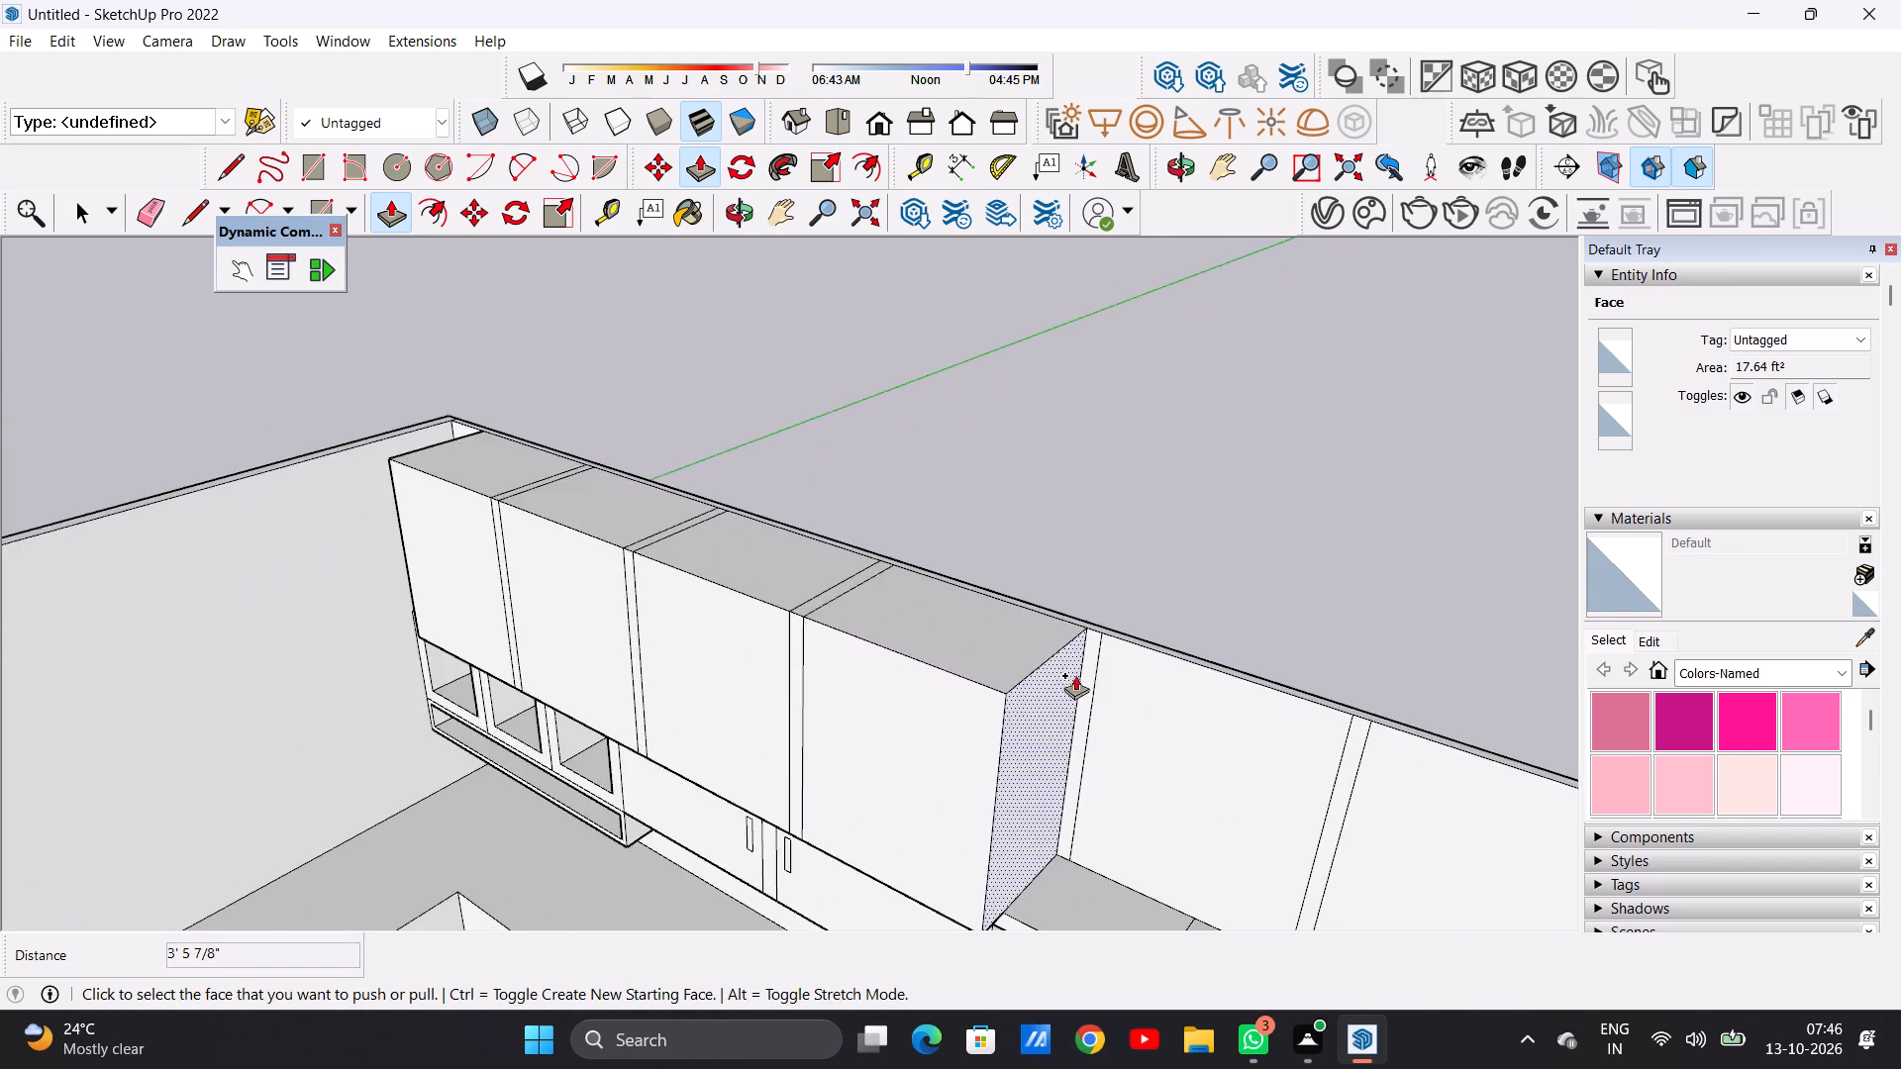
pyautogui.scroll(11, 1079, 667)
pyautogui.click(1097, 576)
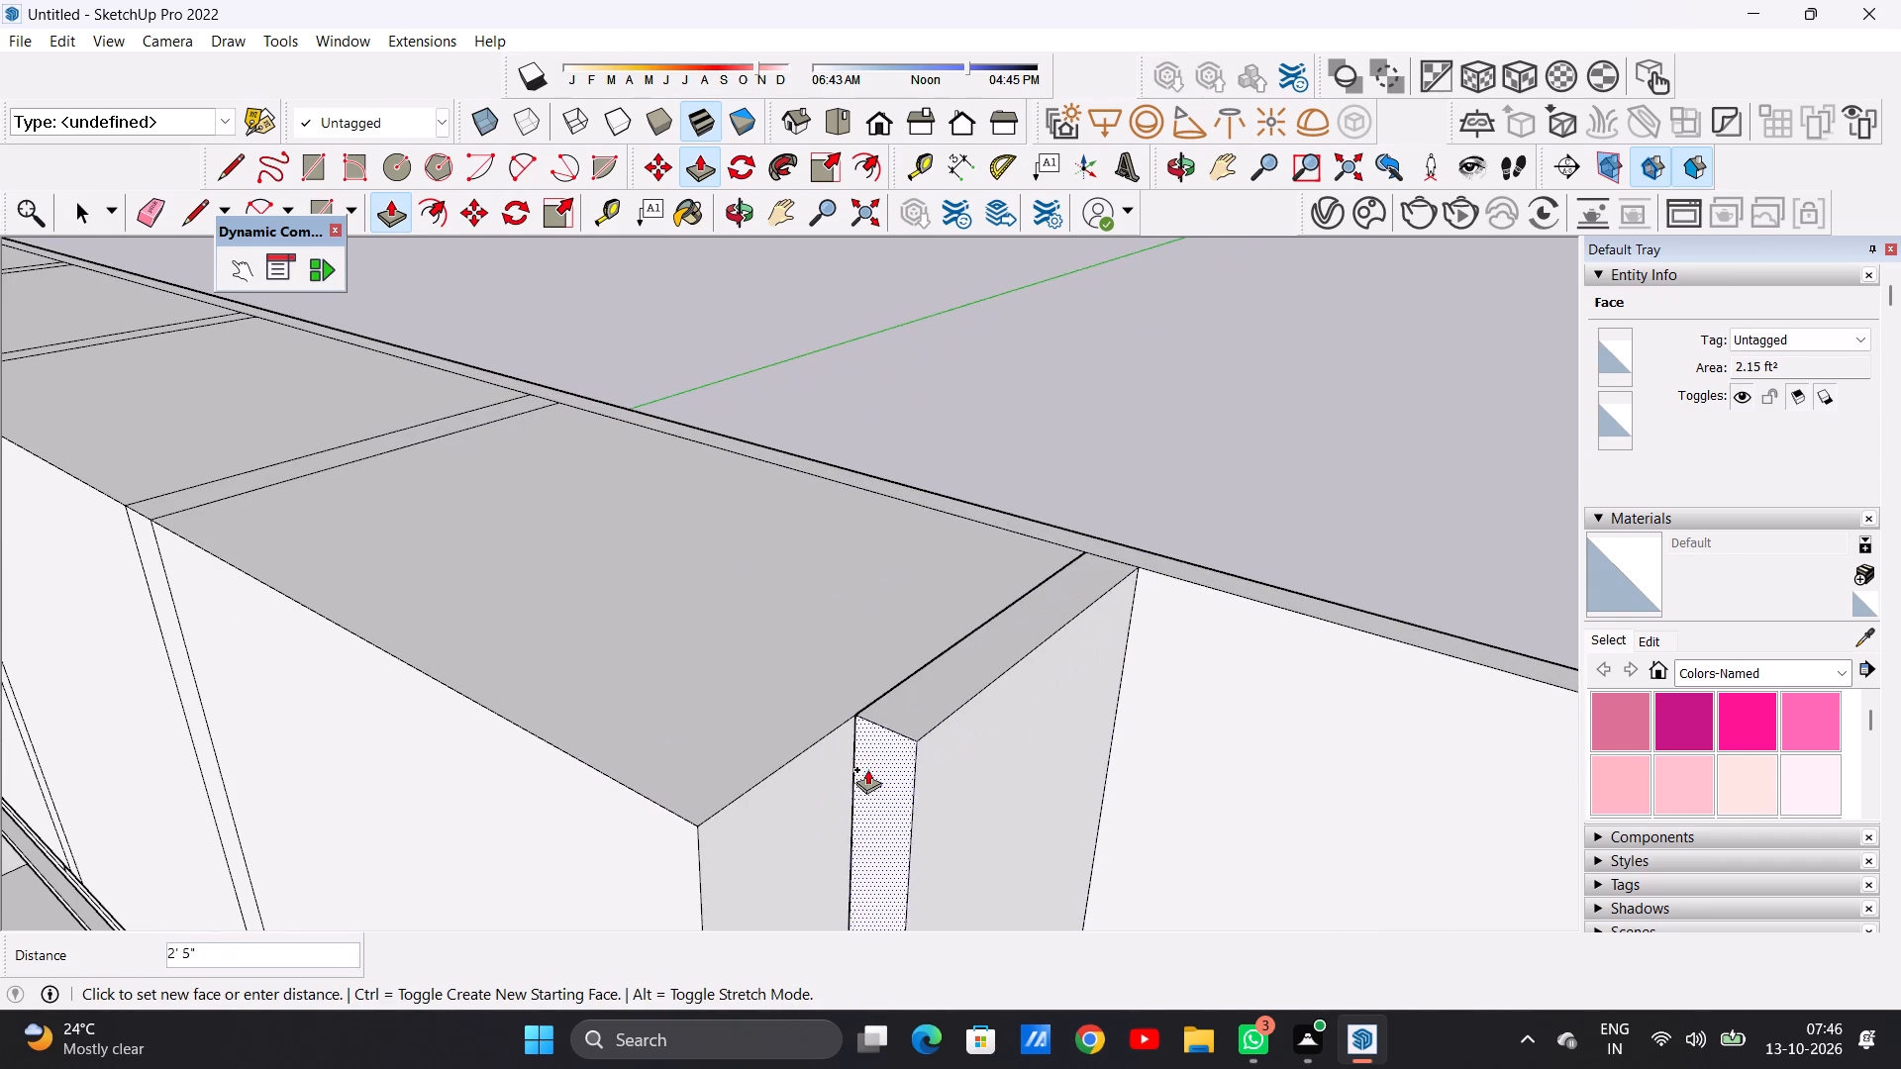
pyautogui.click(693, 824)
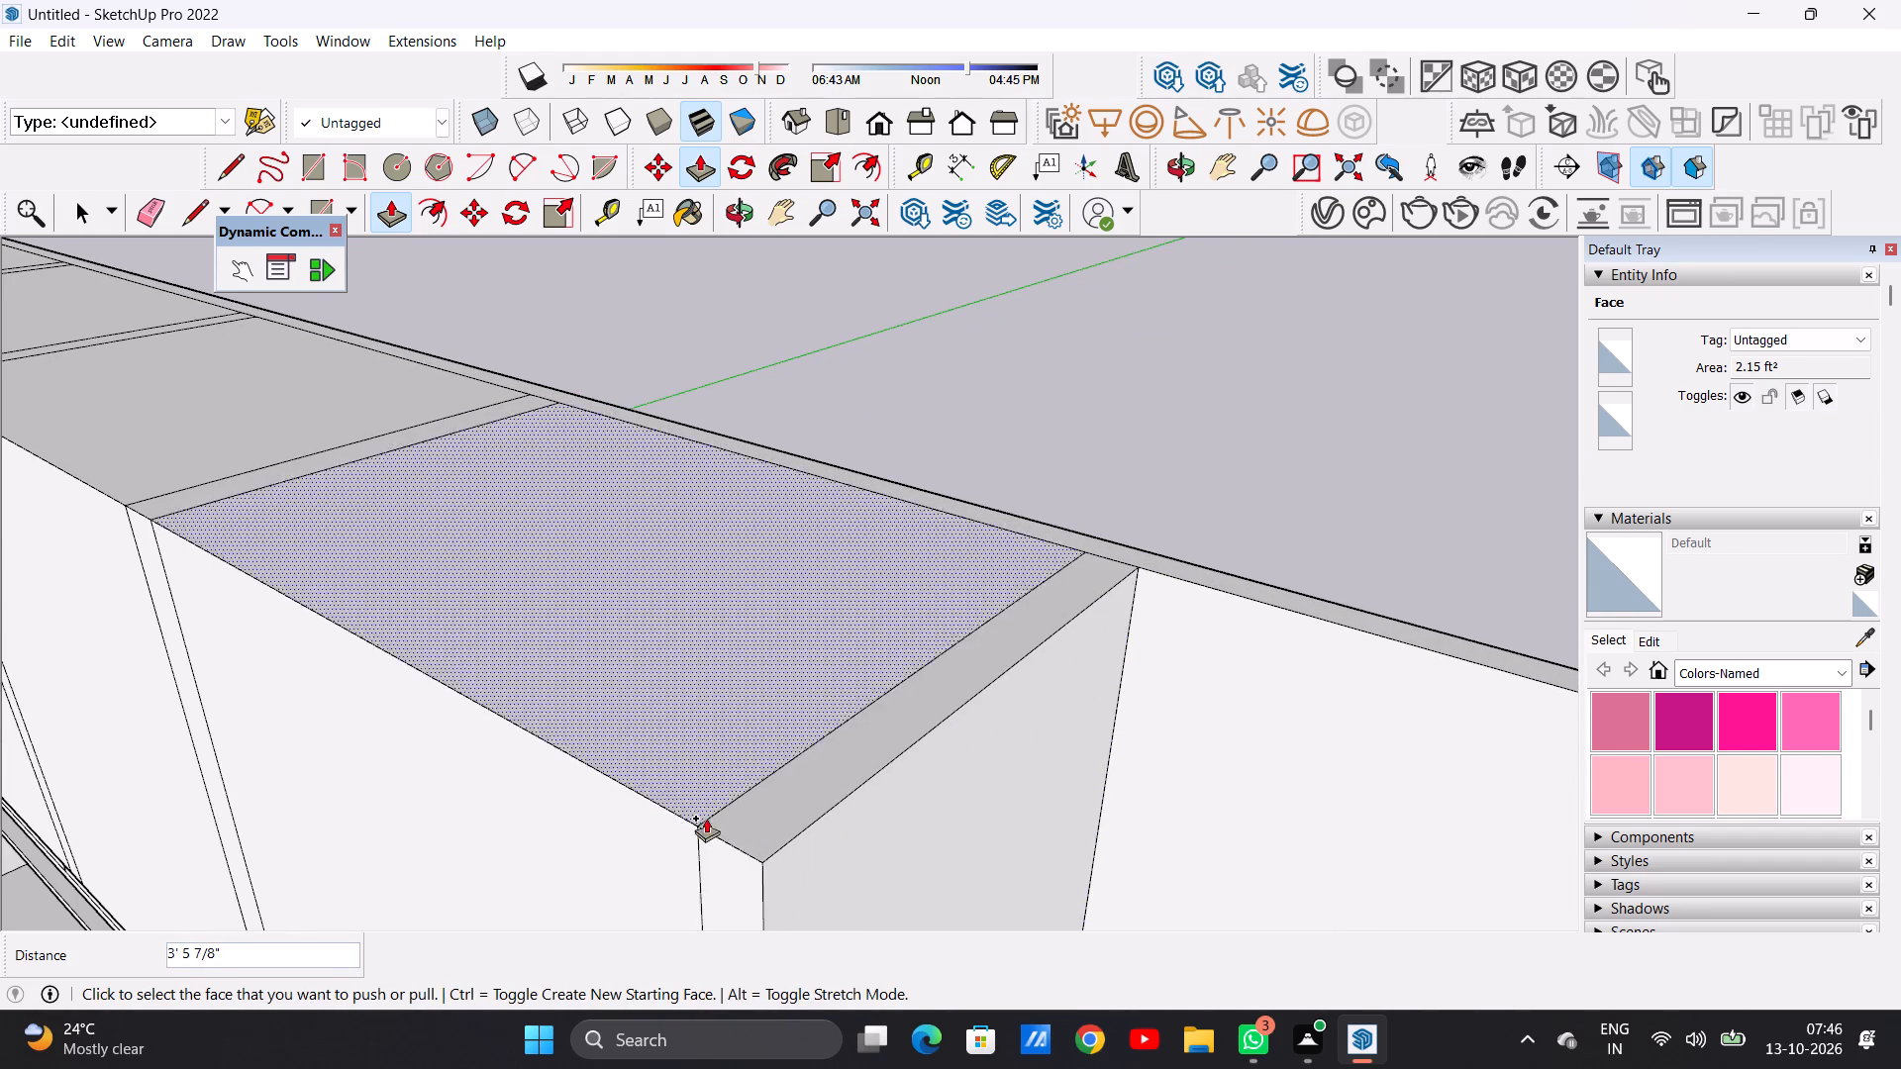
# Pull the fifth upper panel out 3' 5 7/8", flush with the fourth upper cabinet's front.
pyautogui.scroll(-14, 885, 683)
pyautogui.scroll(7, 1023, 681)
pyautogui.click(1030, 633)
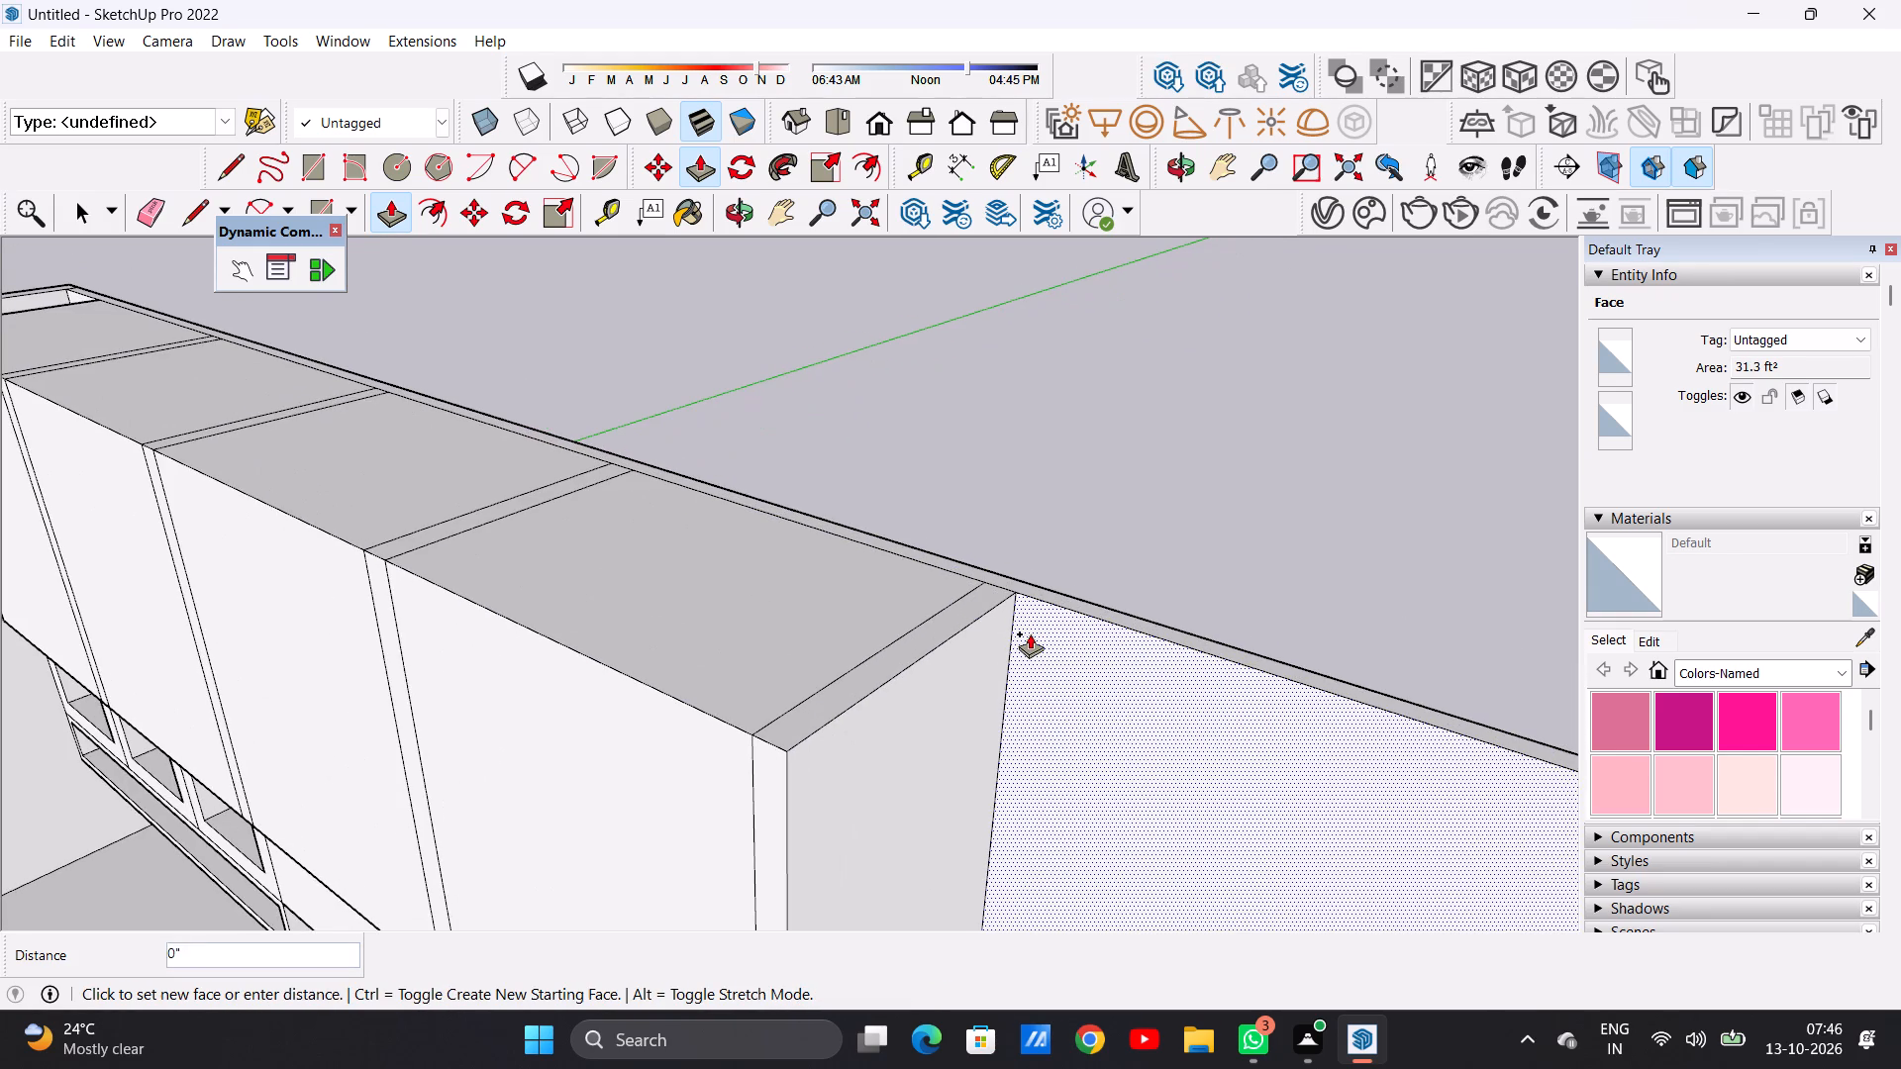
pyautogui.click(787, 758)
# Pull the narrow strip between the fifth and sixth upper panels out 3' 5 7/8", flush with the fifth cabinet's front.
pyautogui.scroll(-13, 1022, 590)
pyautogui.scroll(14, 1124, 651)
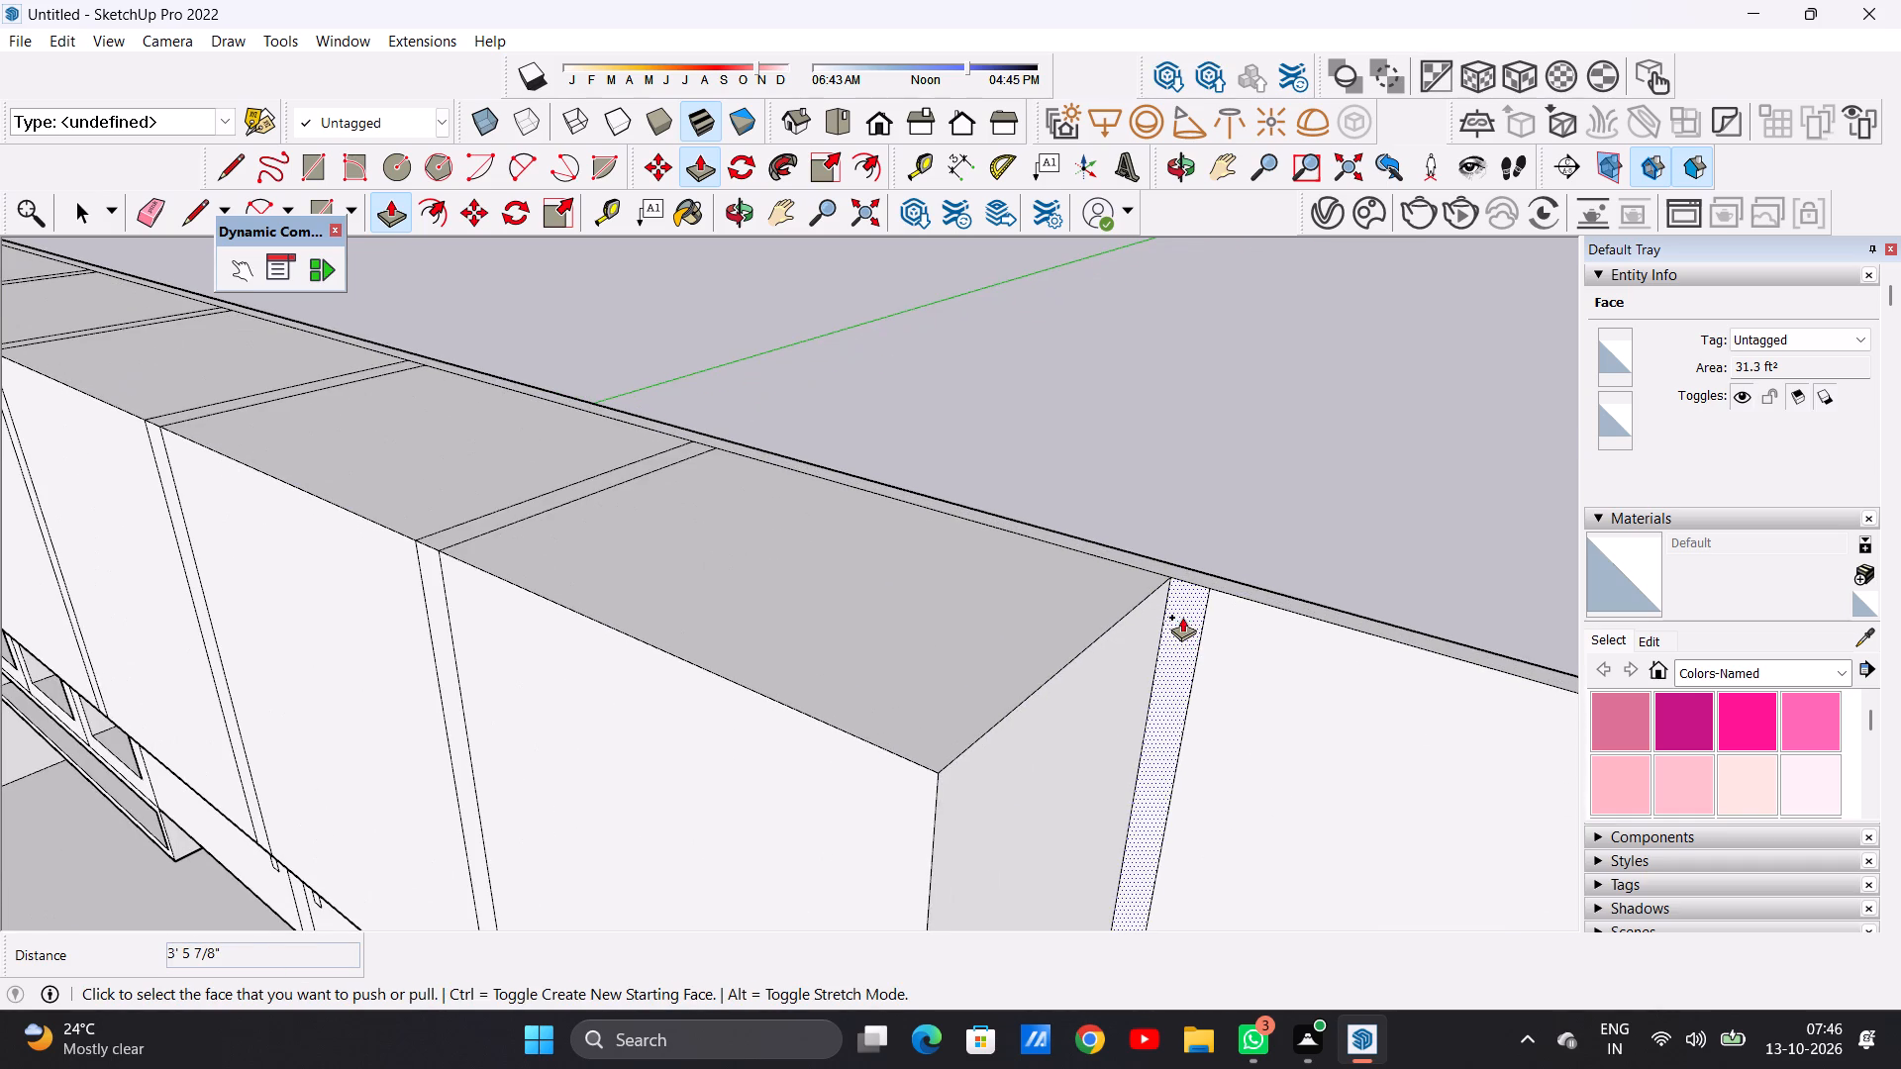
pyautogui.click(1182, 610)
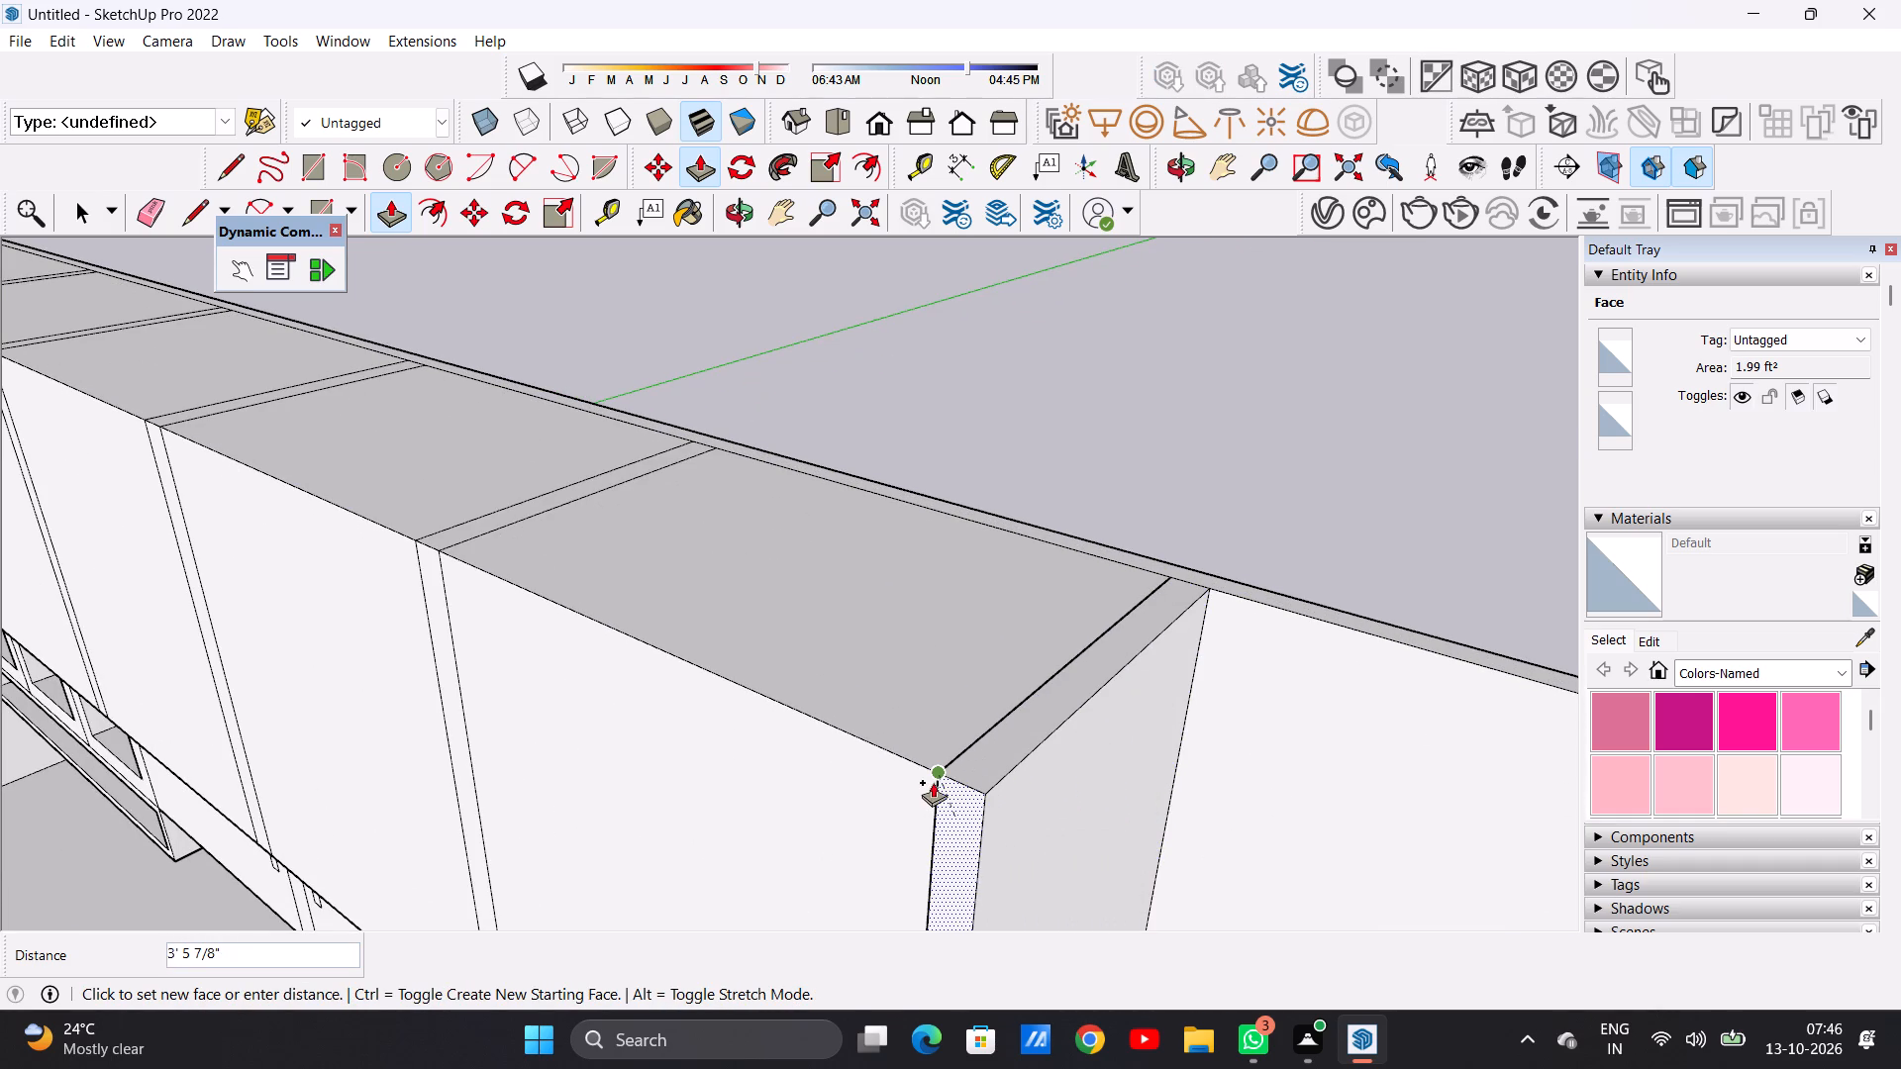
pyautogui.click(933, 782)
# Pull the sixth upper panel out 3' 5 7/8", flush with the fifth upper cabinet's front.
pyautogui.scroll(-10, 1029, 683)
pyautogui.scroll(6, 1170, 677)
pyautogui.click(1170, 677)
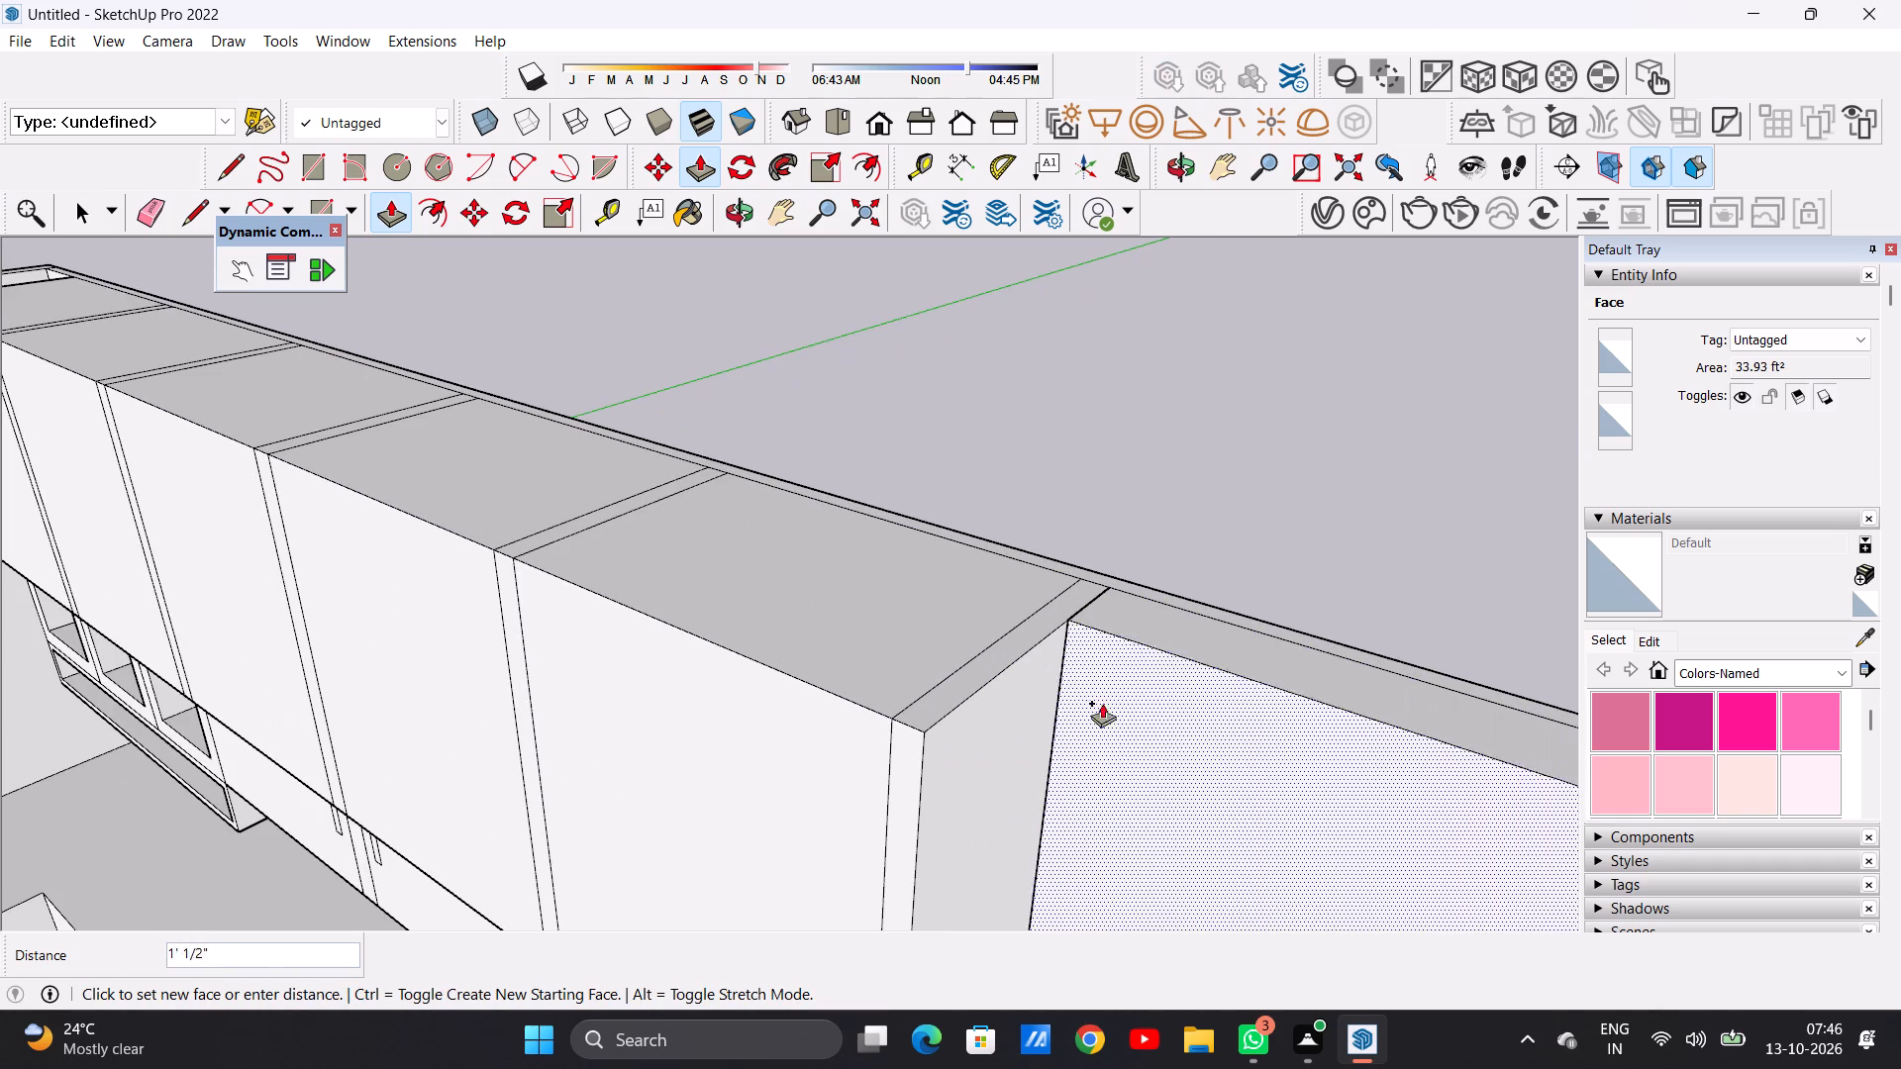
pyautogui.click(925, 737)
# Pull the remaining end panel beside the sixth upper cabinet out 3' 5 7/8", flush with the cabinet fronts.
pyautogui.scroll(-6, 1044, 717)
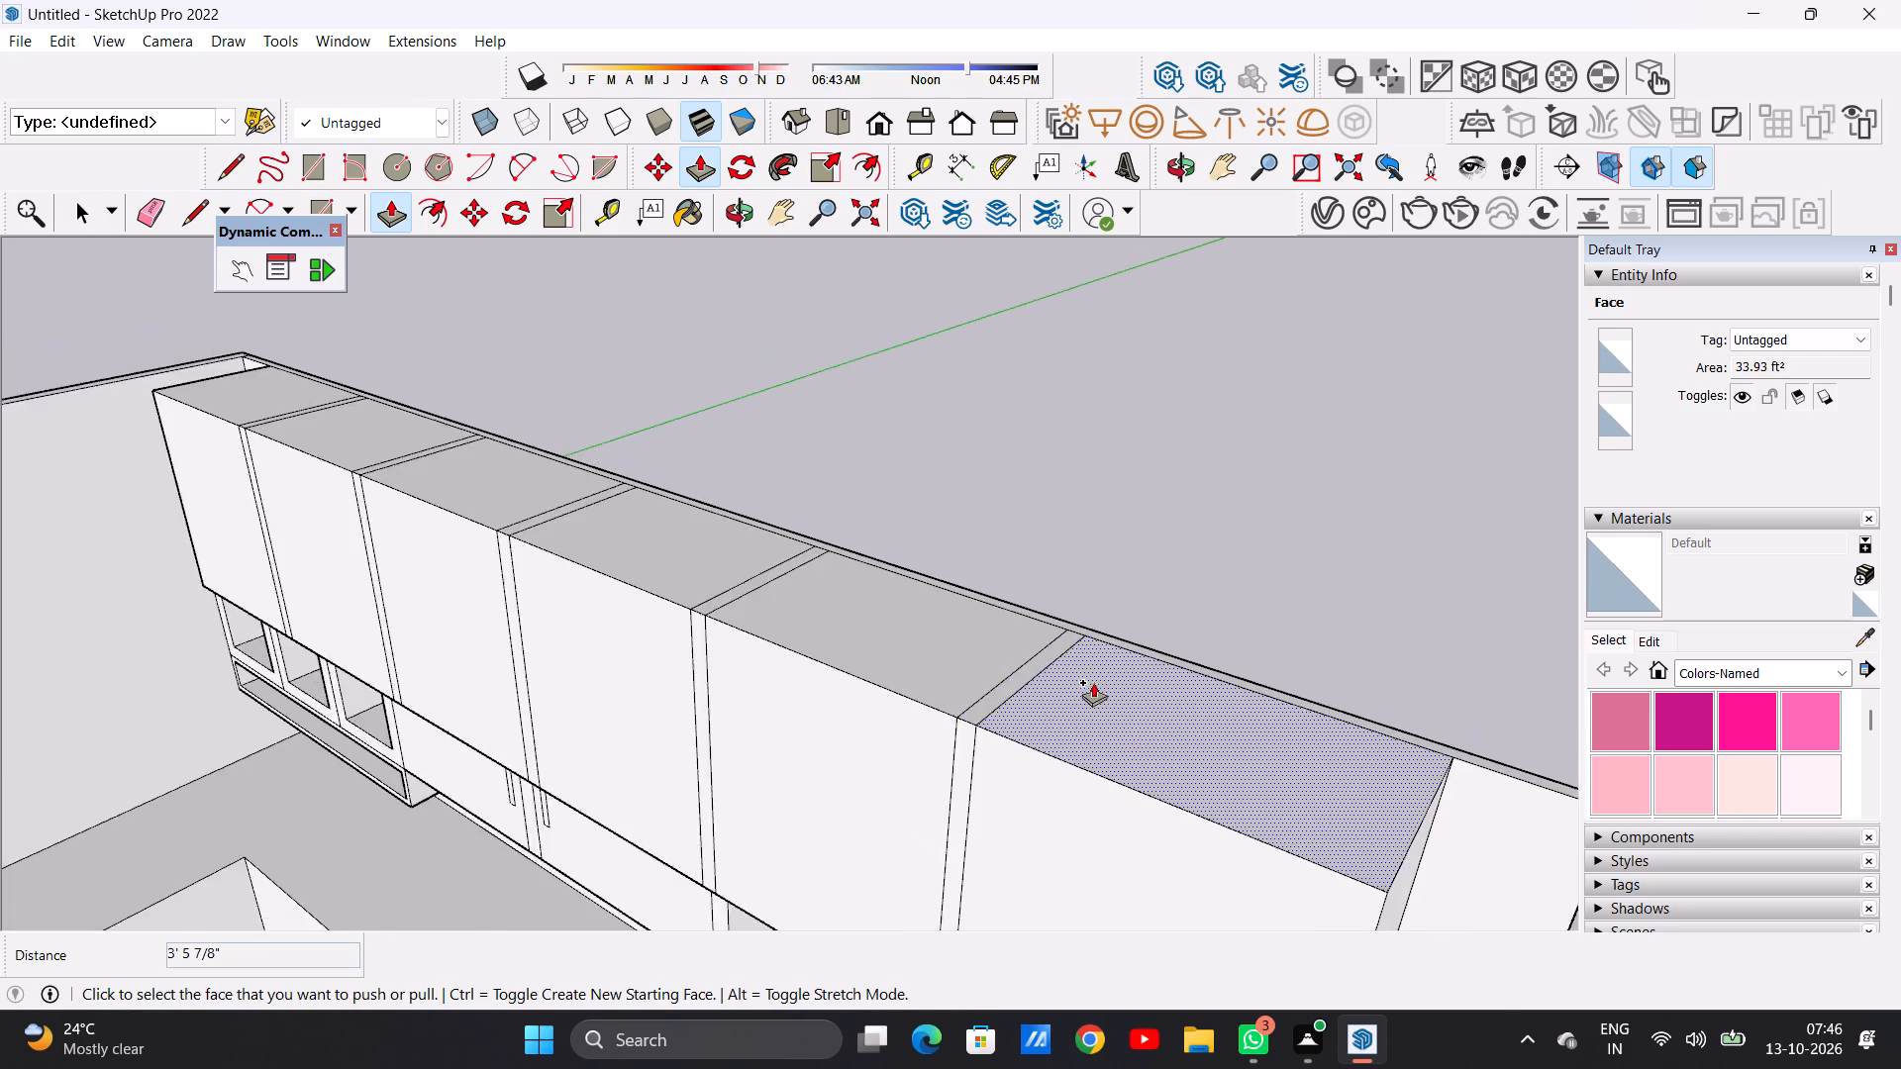
pyautogui.scroll(-8, 1093, 682)
pyautogui.scroll(1, 1292, 733)
pyautogui.scroll(-2, 1292, 733)
pyautogui.scroll(2, 1292, 733)
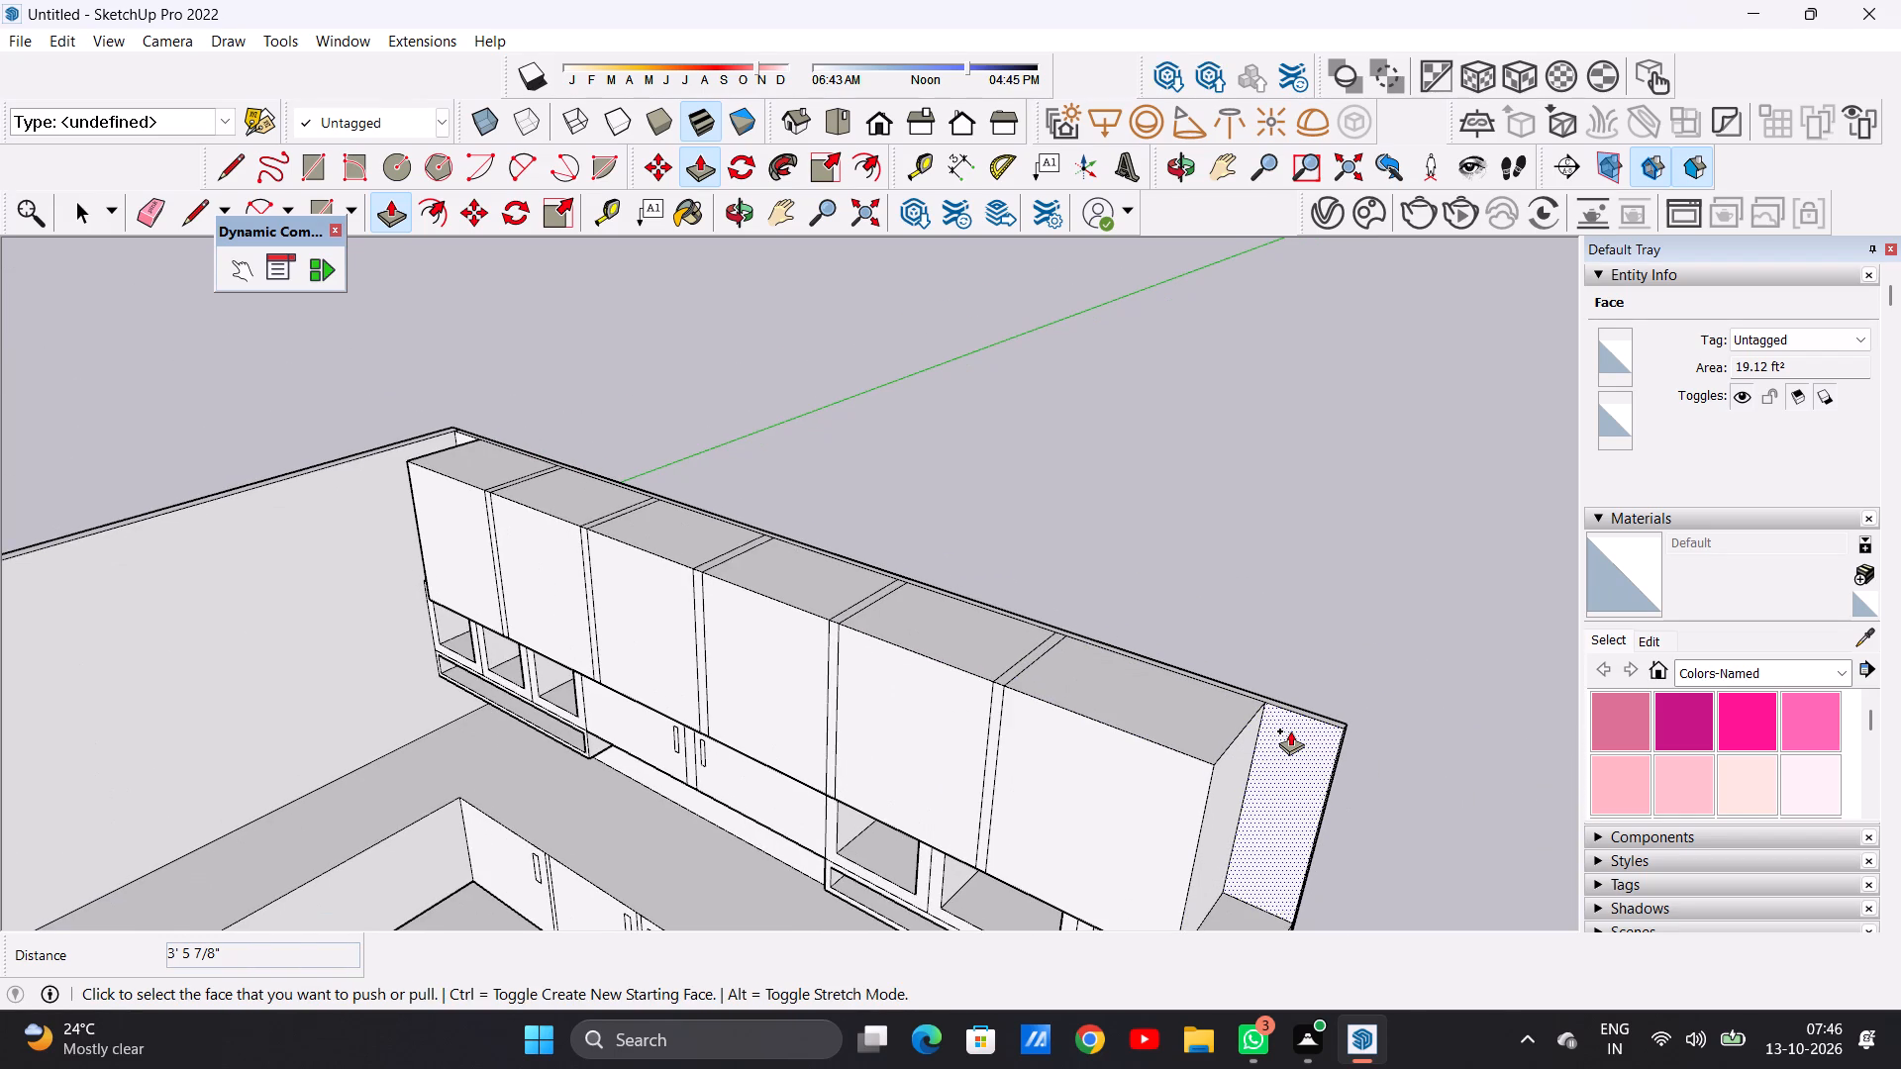
pyautogui.click(1290, 730)
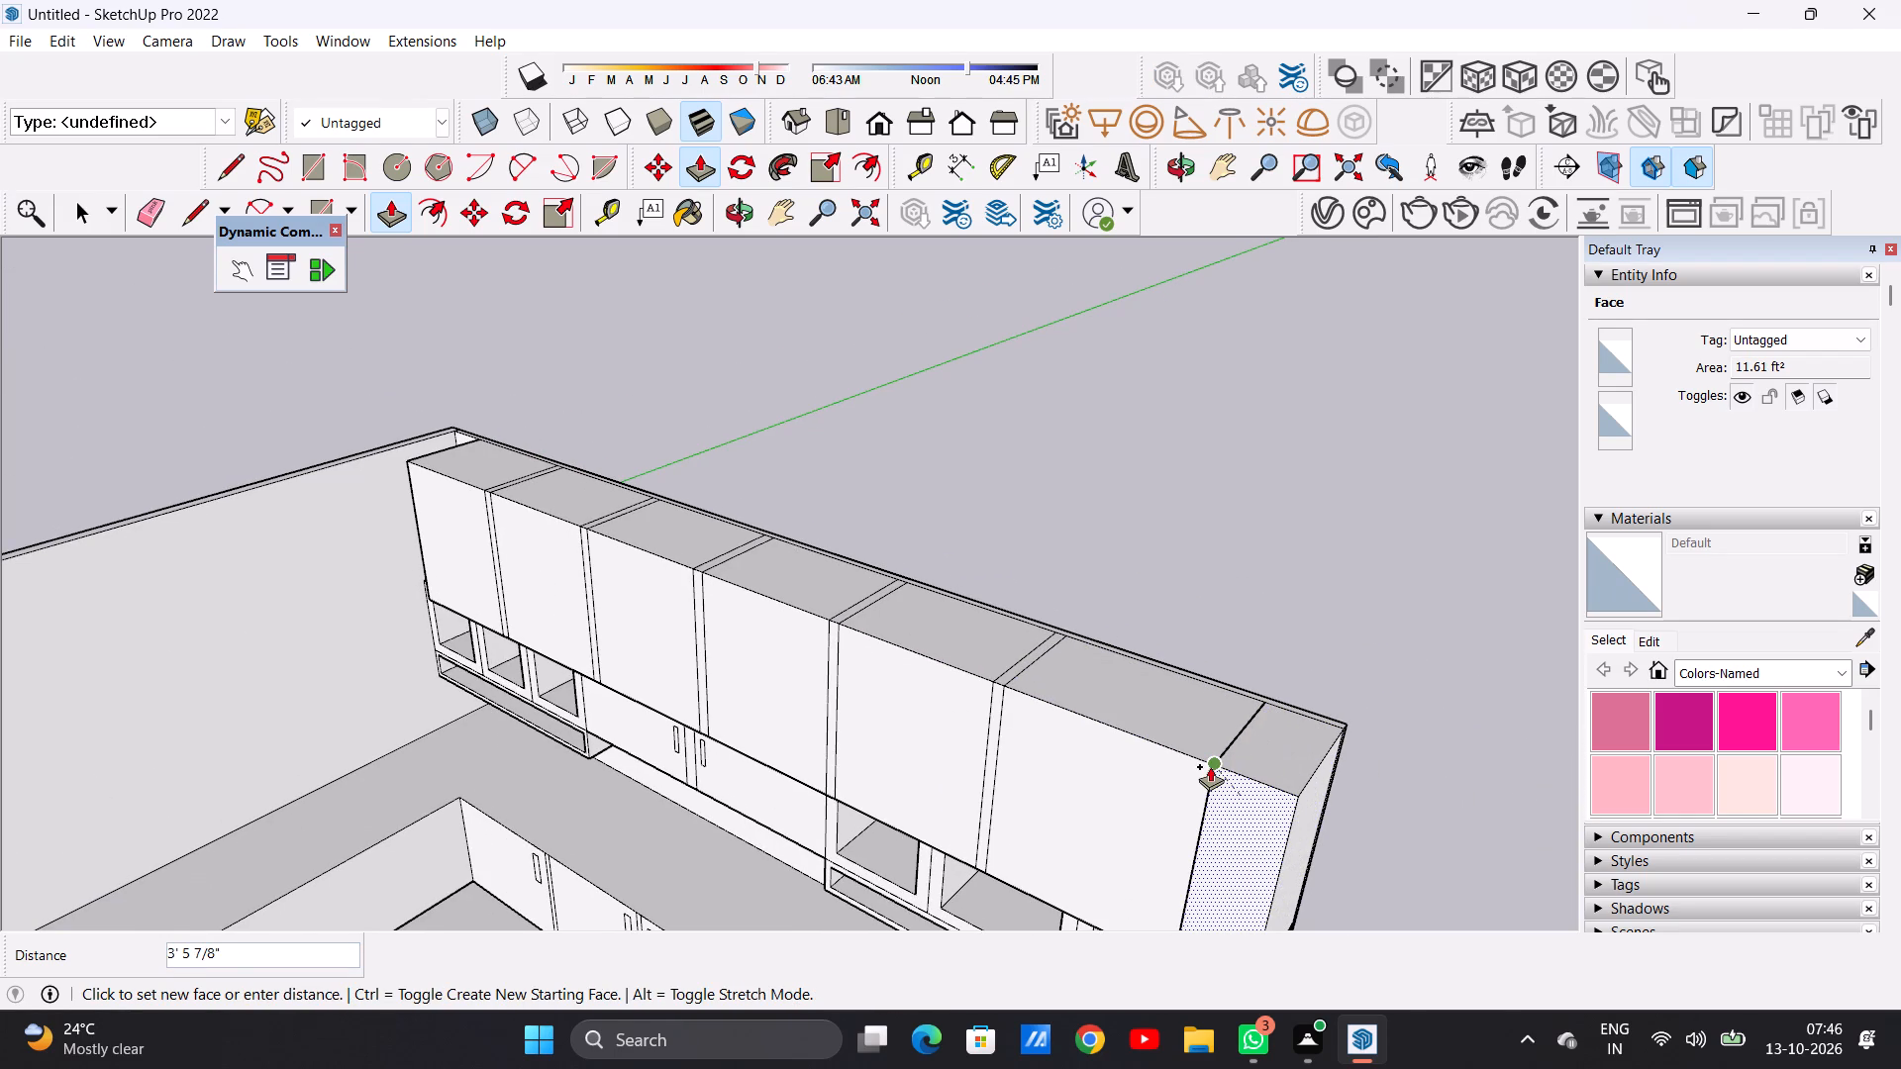
pyautogui.click(1210, 766)
# Pull the wall section between the side wall and the first upper cabinet out 3' 5 7/8", flush with the cabinet's front.
pyautogui.scroll(-13, 1305, 709)
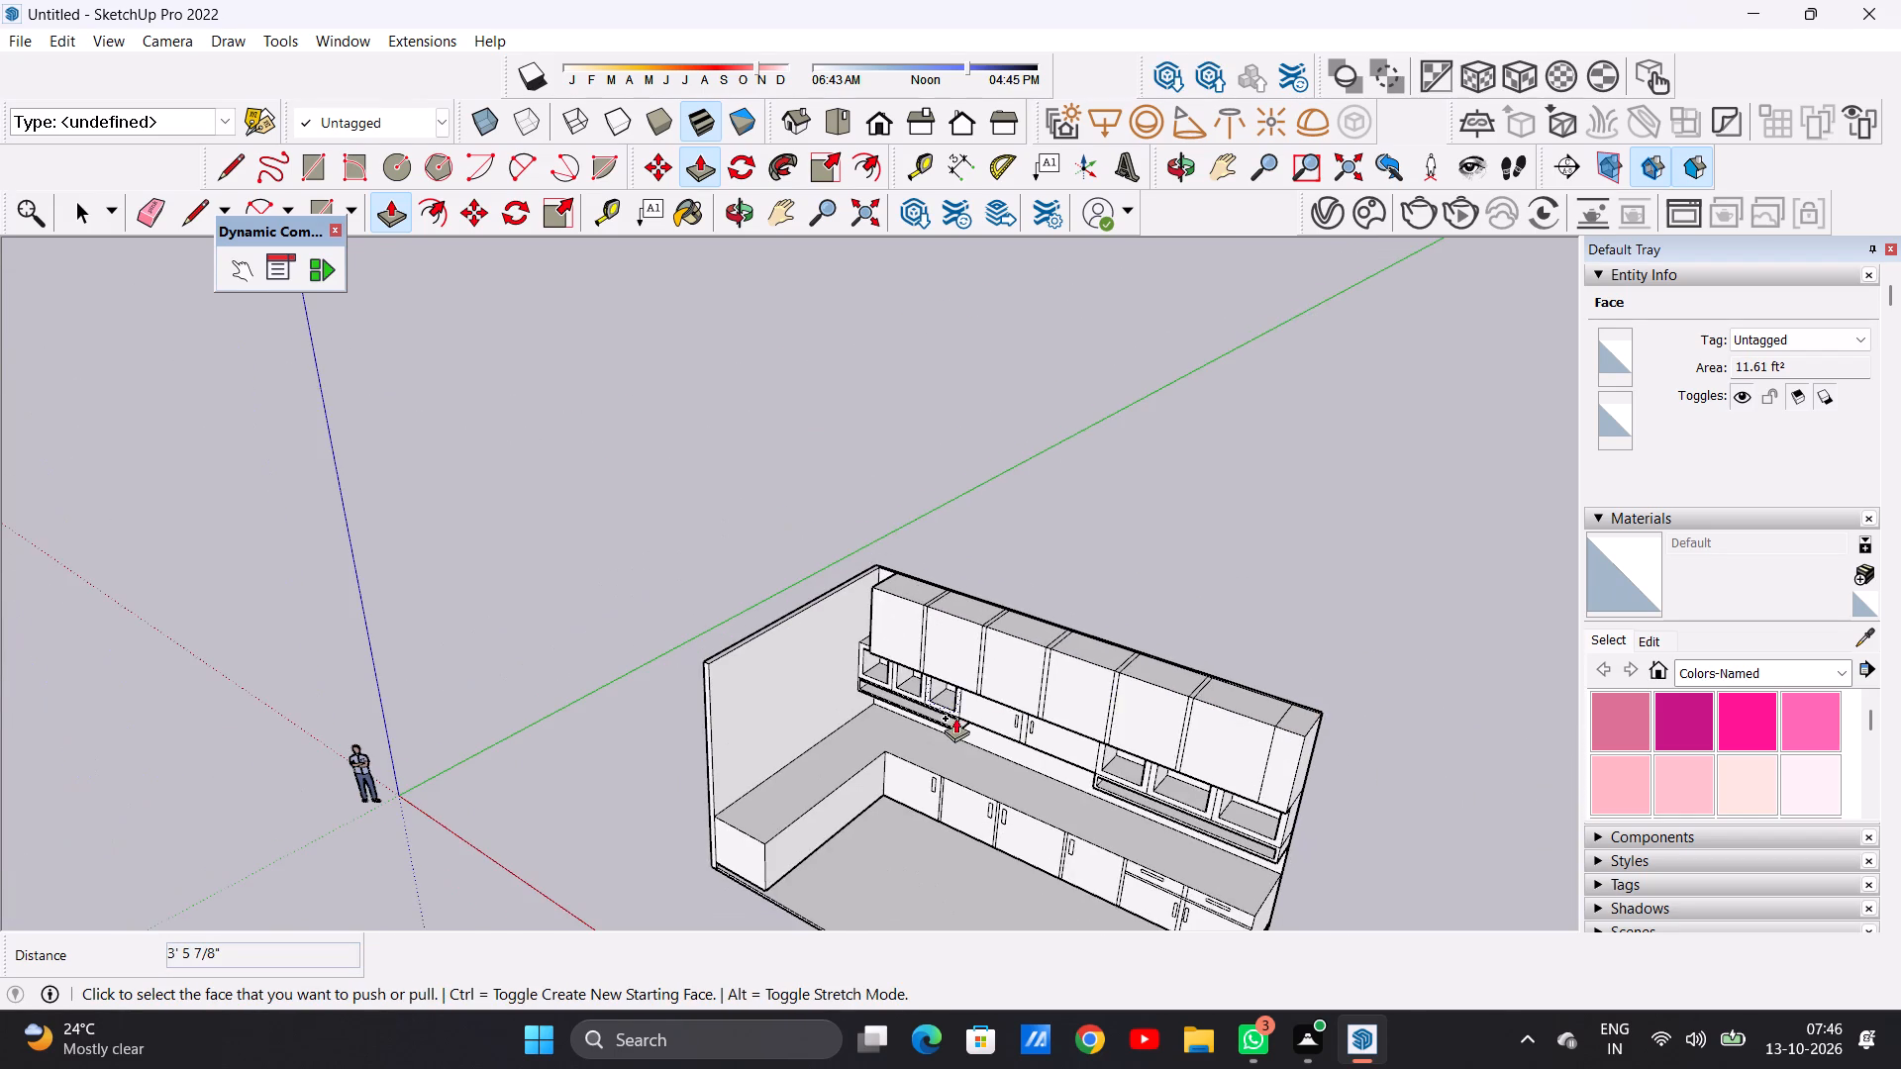
pyautogui.moveTo(1131, 698); pyautogui.dragTo(1330, 612, button='middle')
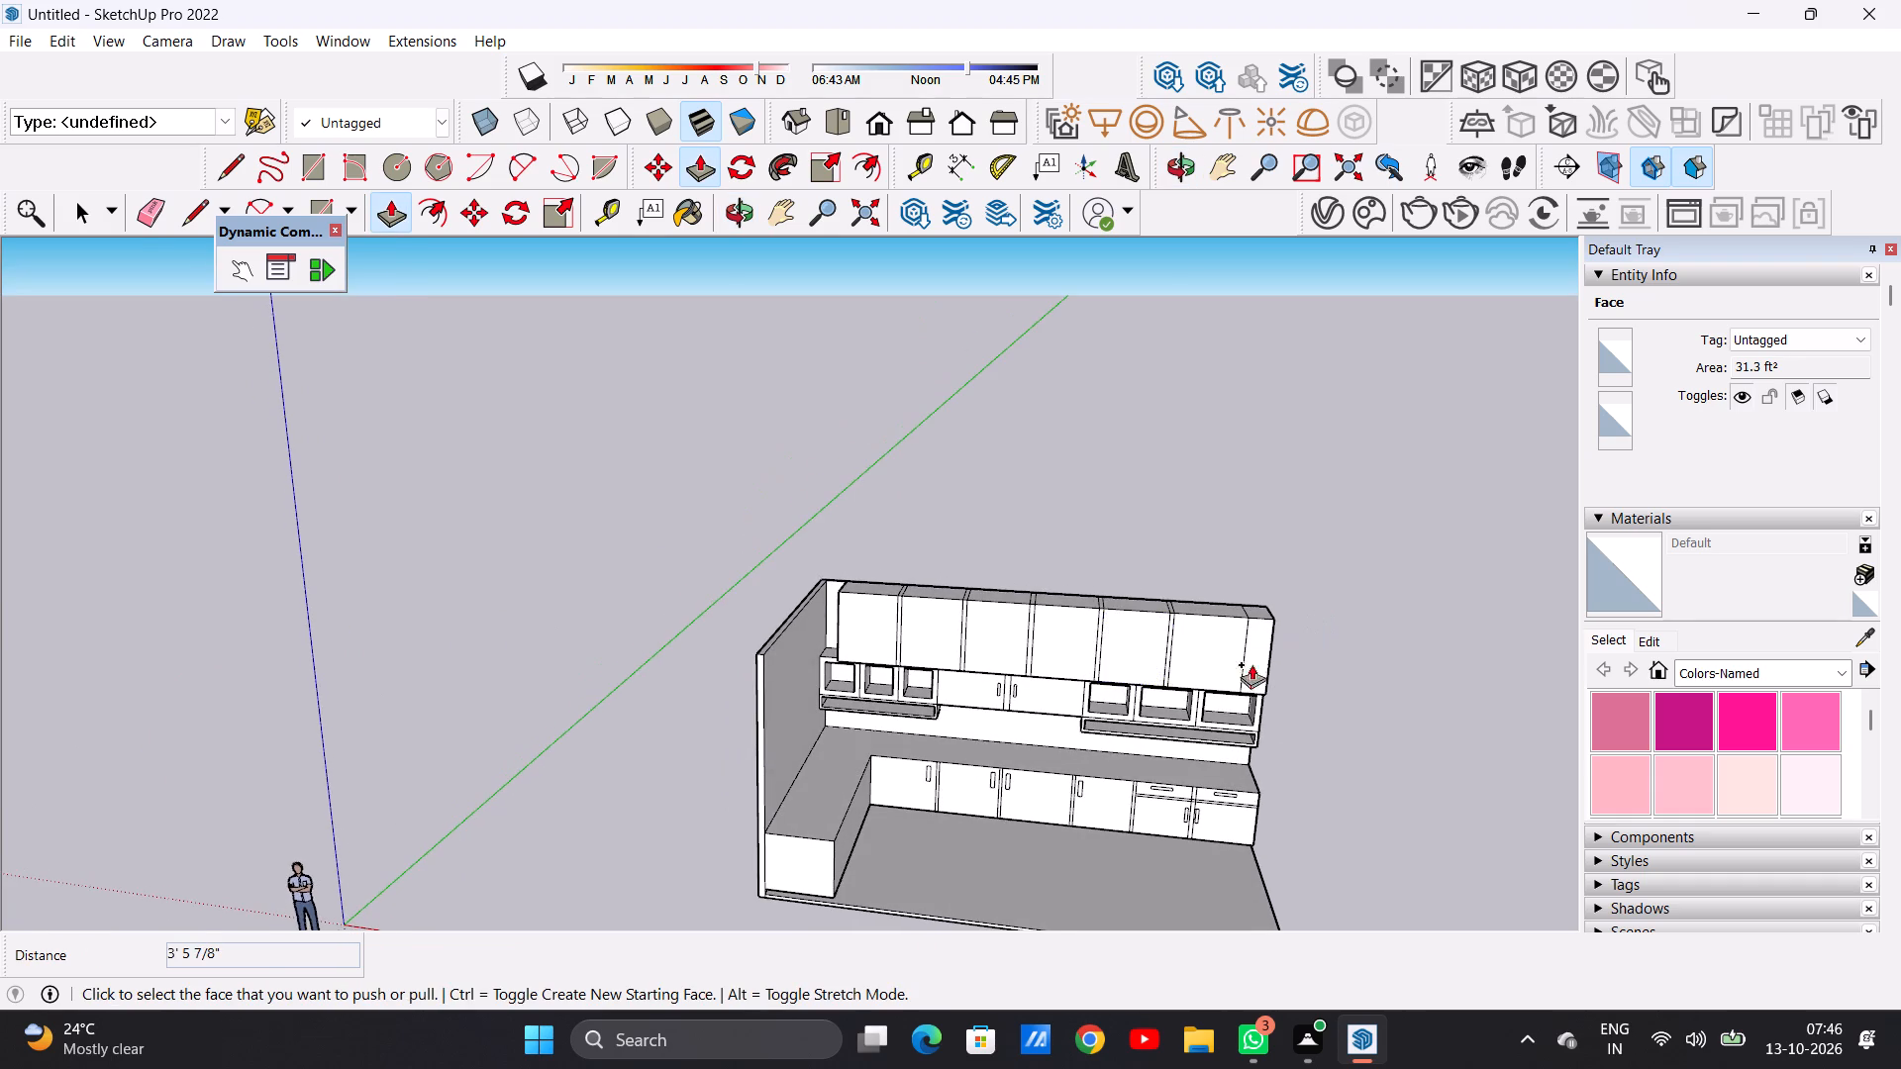
pyautogui.scroll(2, 1246, 675)
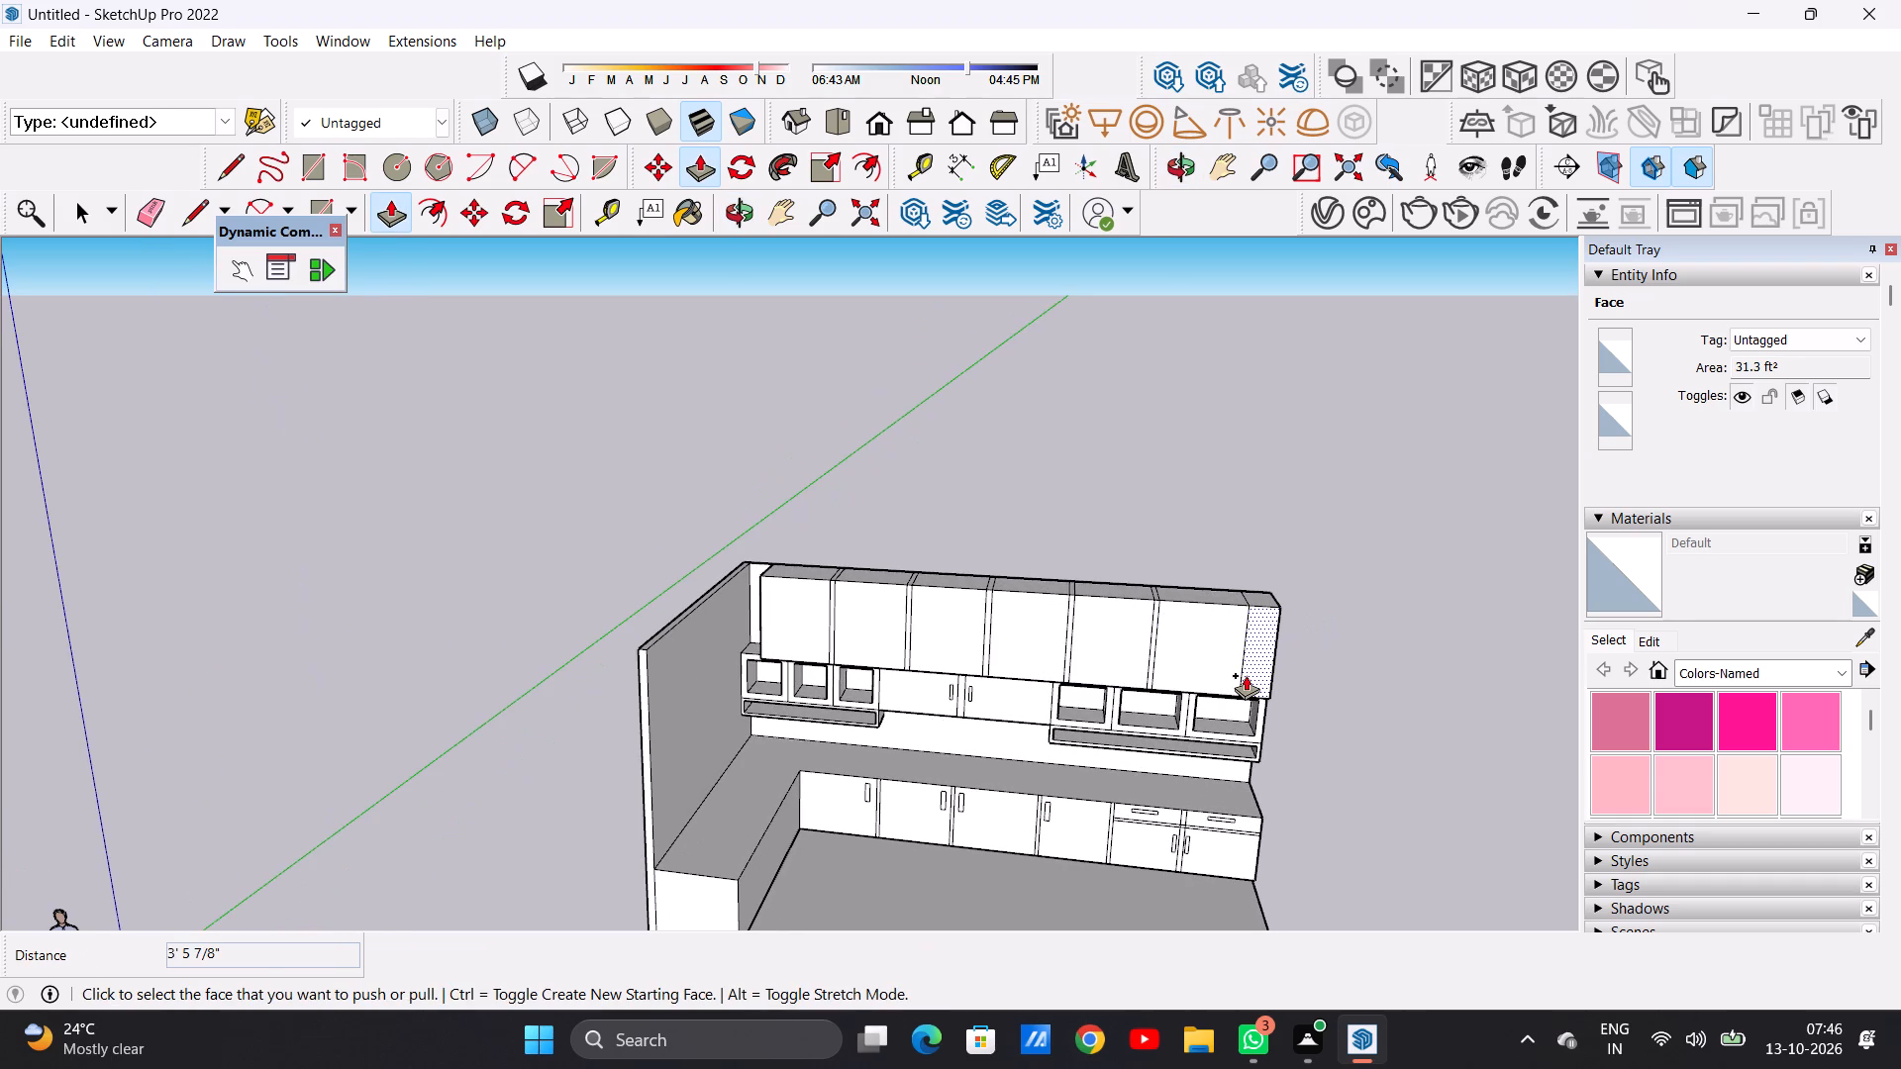
pyautogui.scroll(-2, 1297, 669)
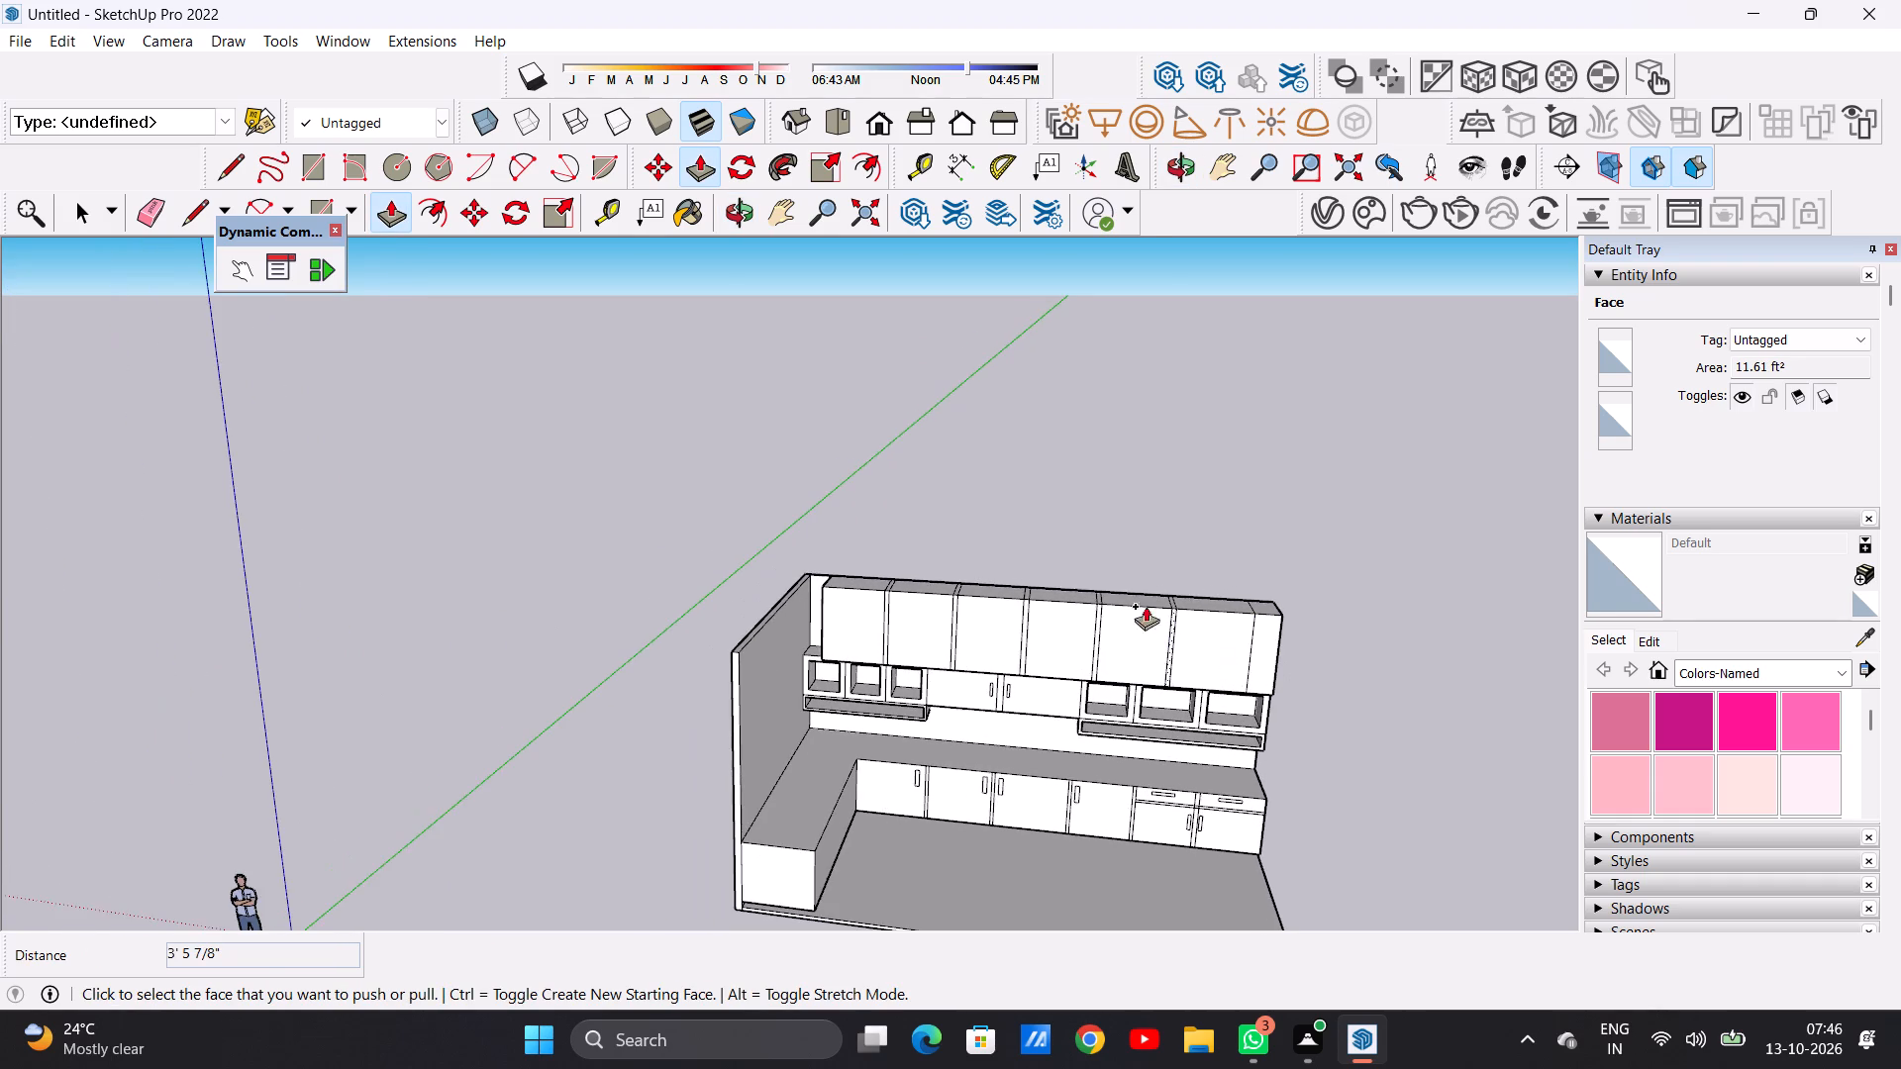
pyautogui.scroll(1, 820, 603)
pyautogui.scroll(-1, 820, 603)
pyautogui.scroll(5, 820, 603)
pyautogui.moveTo(784, 610); pyautogui.dragTo(877, 631, button='middle')
pyautogui.scroll(3, 822, 569)
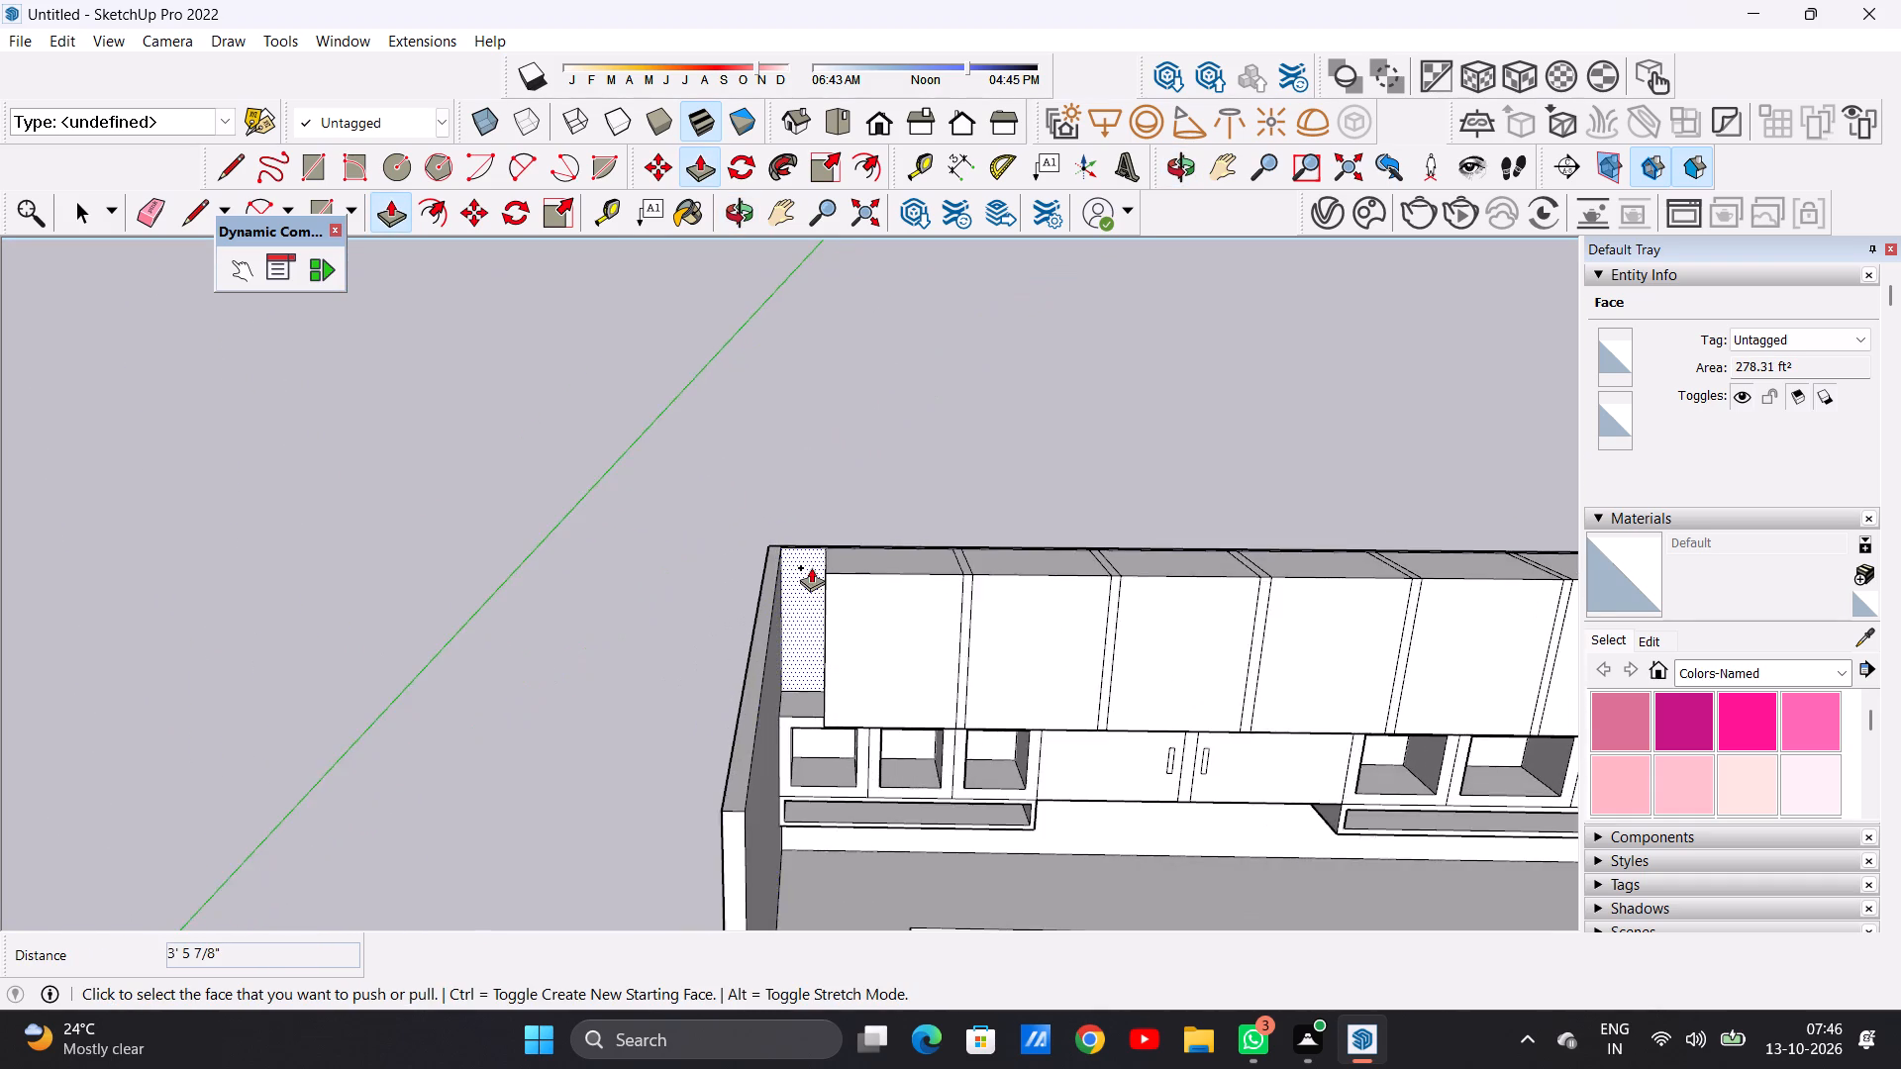
pyautogui.scroll(2, 811, 567)
pyautogui.scroll(-1, 806, 568)
pyautogui.scroll(7, 806, 568)
pyautogui.click(788, 569)
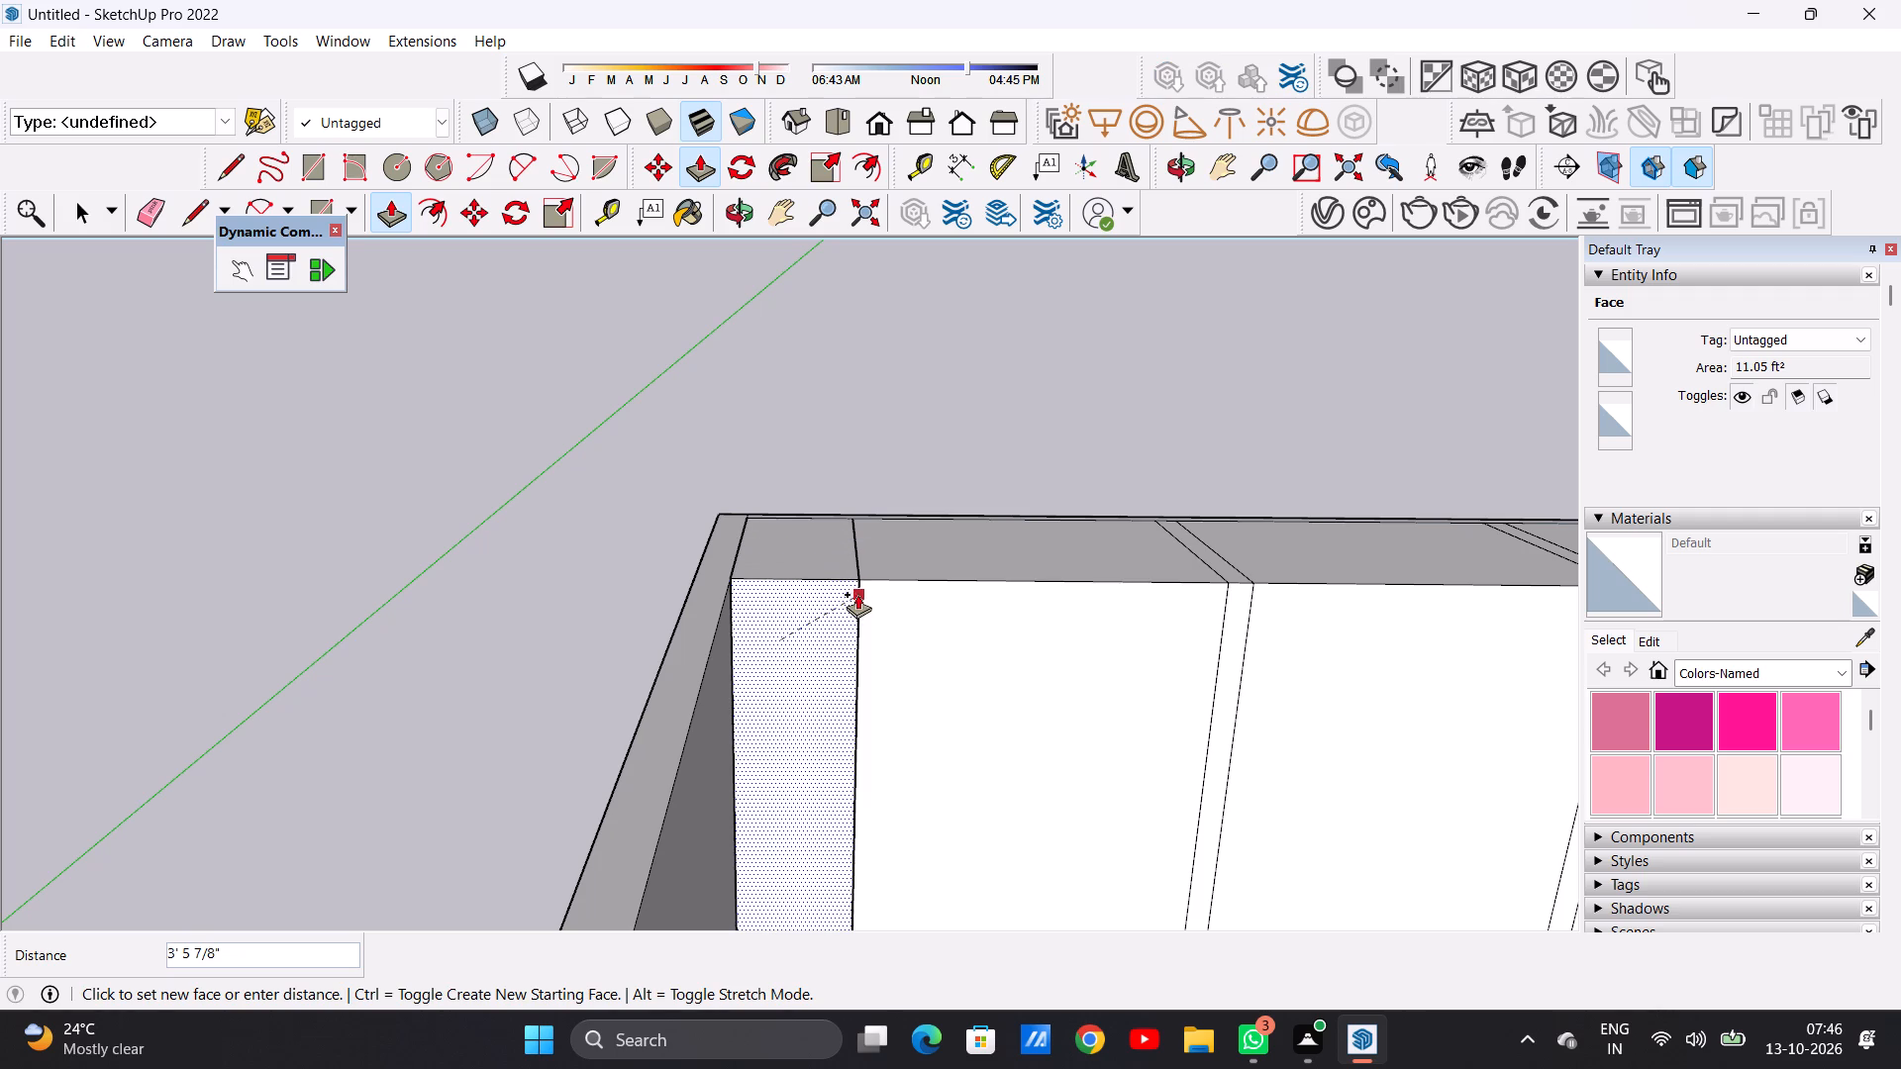
pyautogui.click(859, 583)
pyautogui.press('space')
# Draw a vertical handle rectangle about 1' 2 5/16" by 3 11/16" low on the first upper cabinet's front, beside the narrow strip.
pyautogui.scroll(-4, 852, 648)
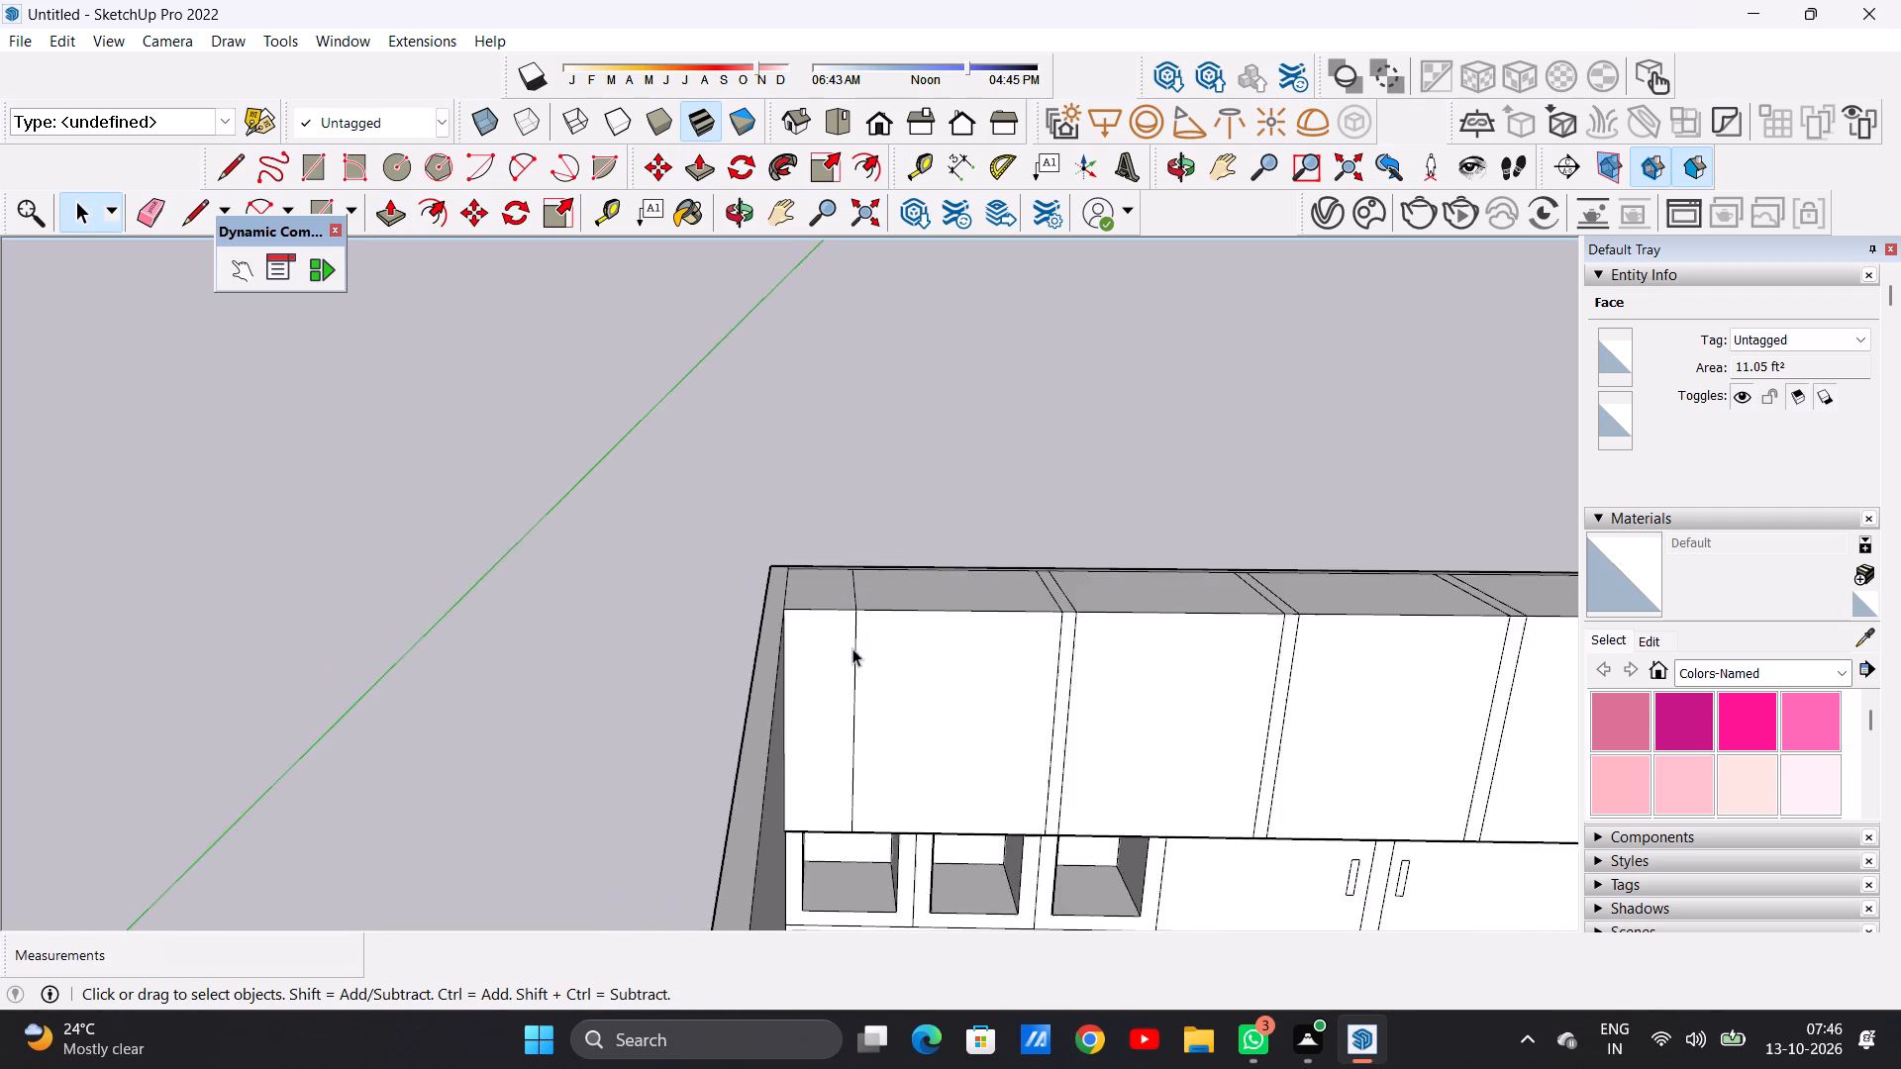
pyautogui.scroll(-18, 852, 648)
pyautogui.moveTo(922, 725); pyautogui.dragTo(905, 622, button='middle')
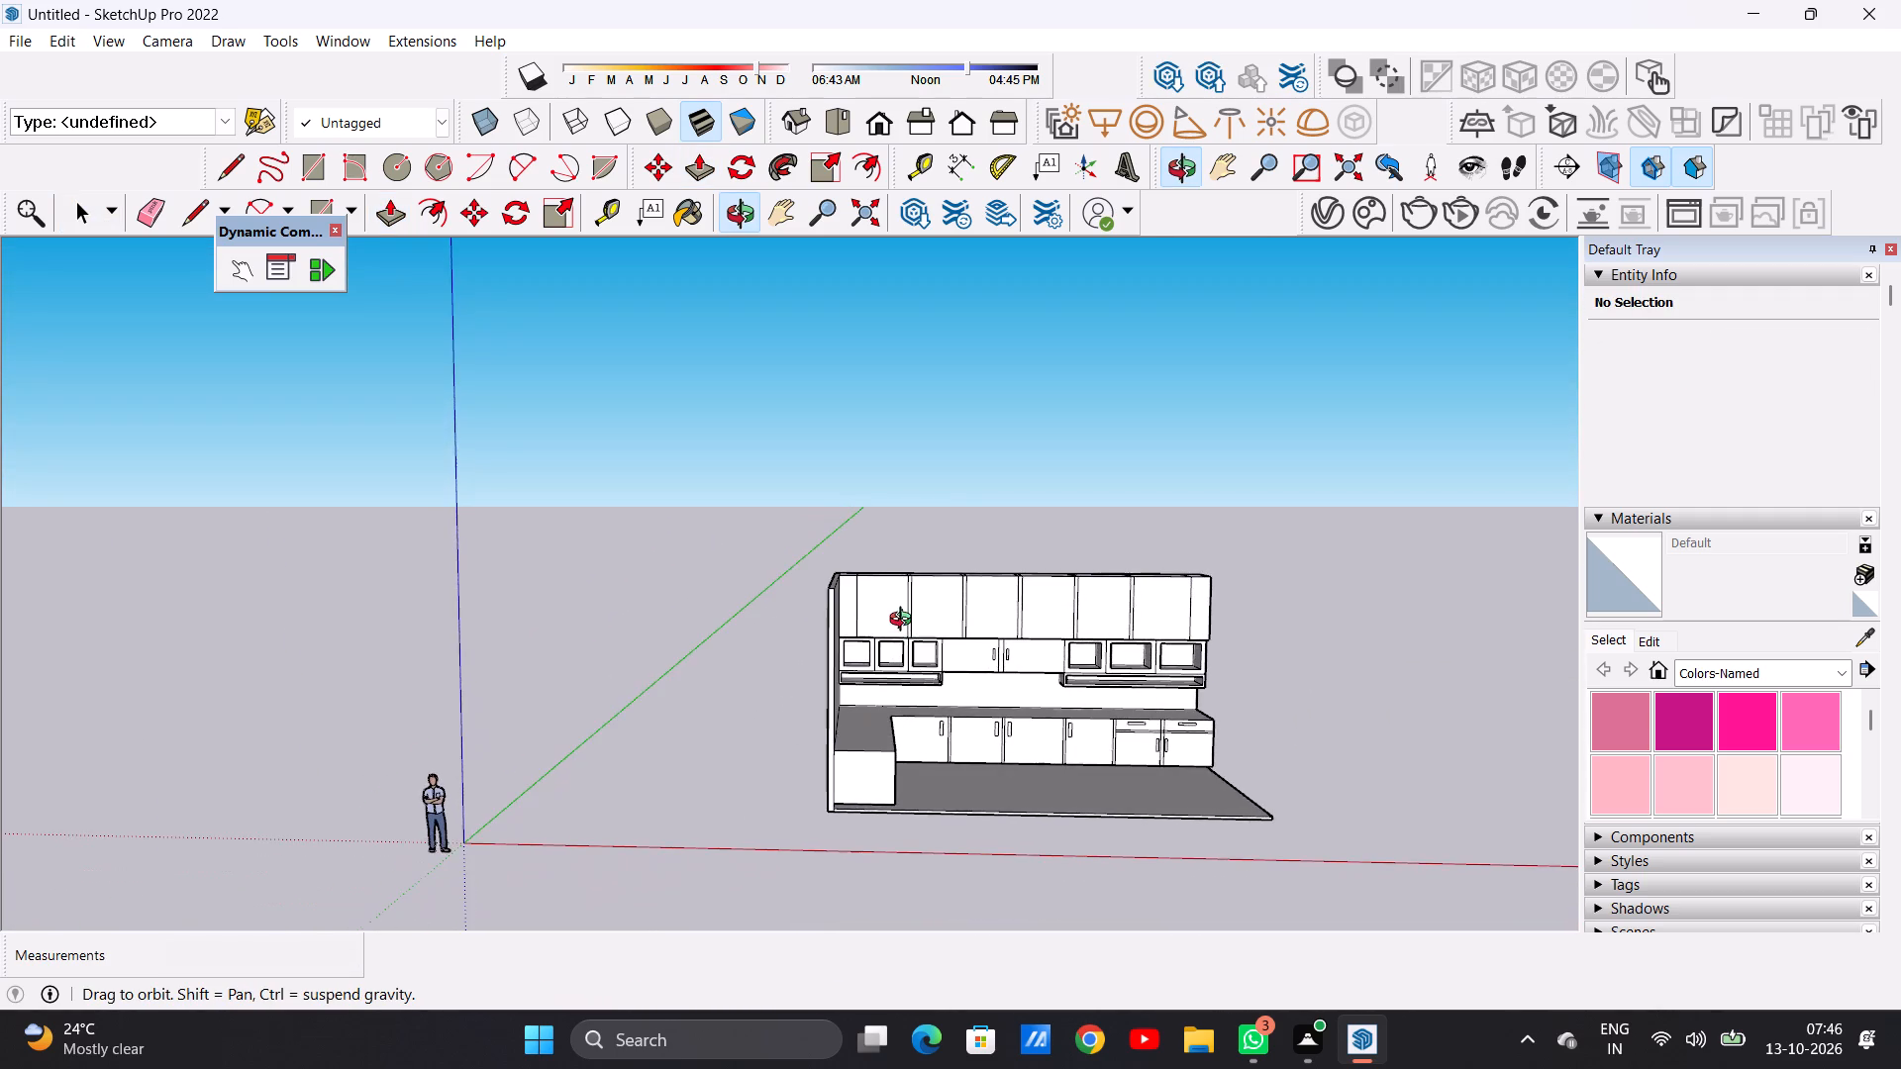
pyautogui.moveTo(905, 622); pyautogui.dragTo(850, 626, button='middle')
pyautogui.scroll(5, 887, 593)
pyautogui.scroll(-1, 891, 590)
pyautogui.scroll(1, 891, 590)
pyautogui.scroll(-9, 794, 655)
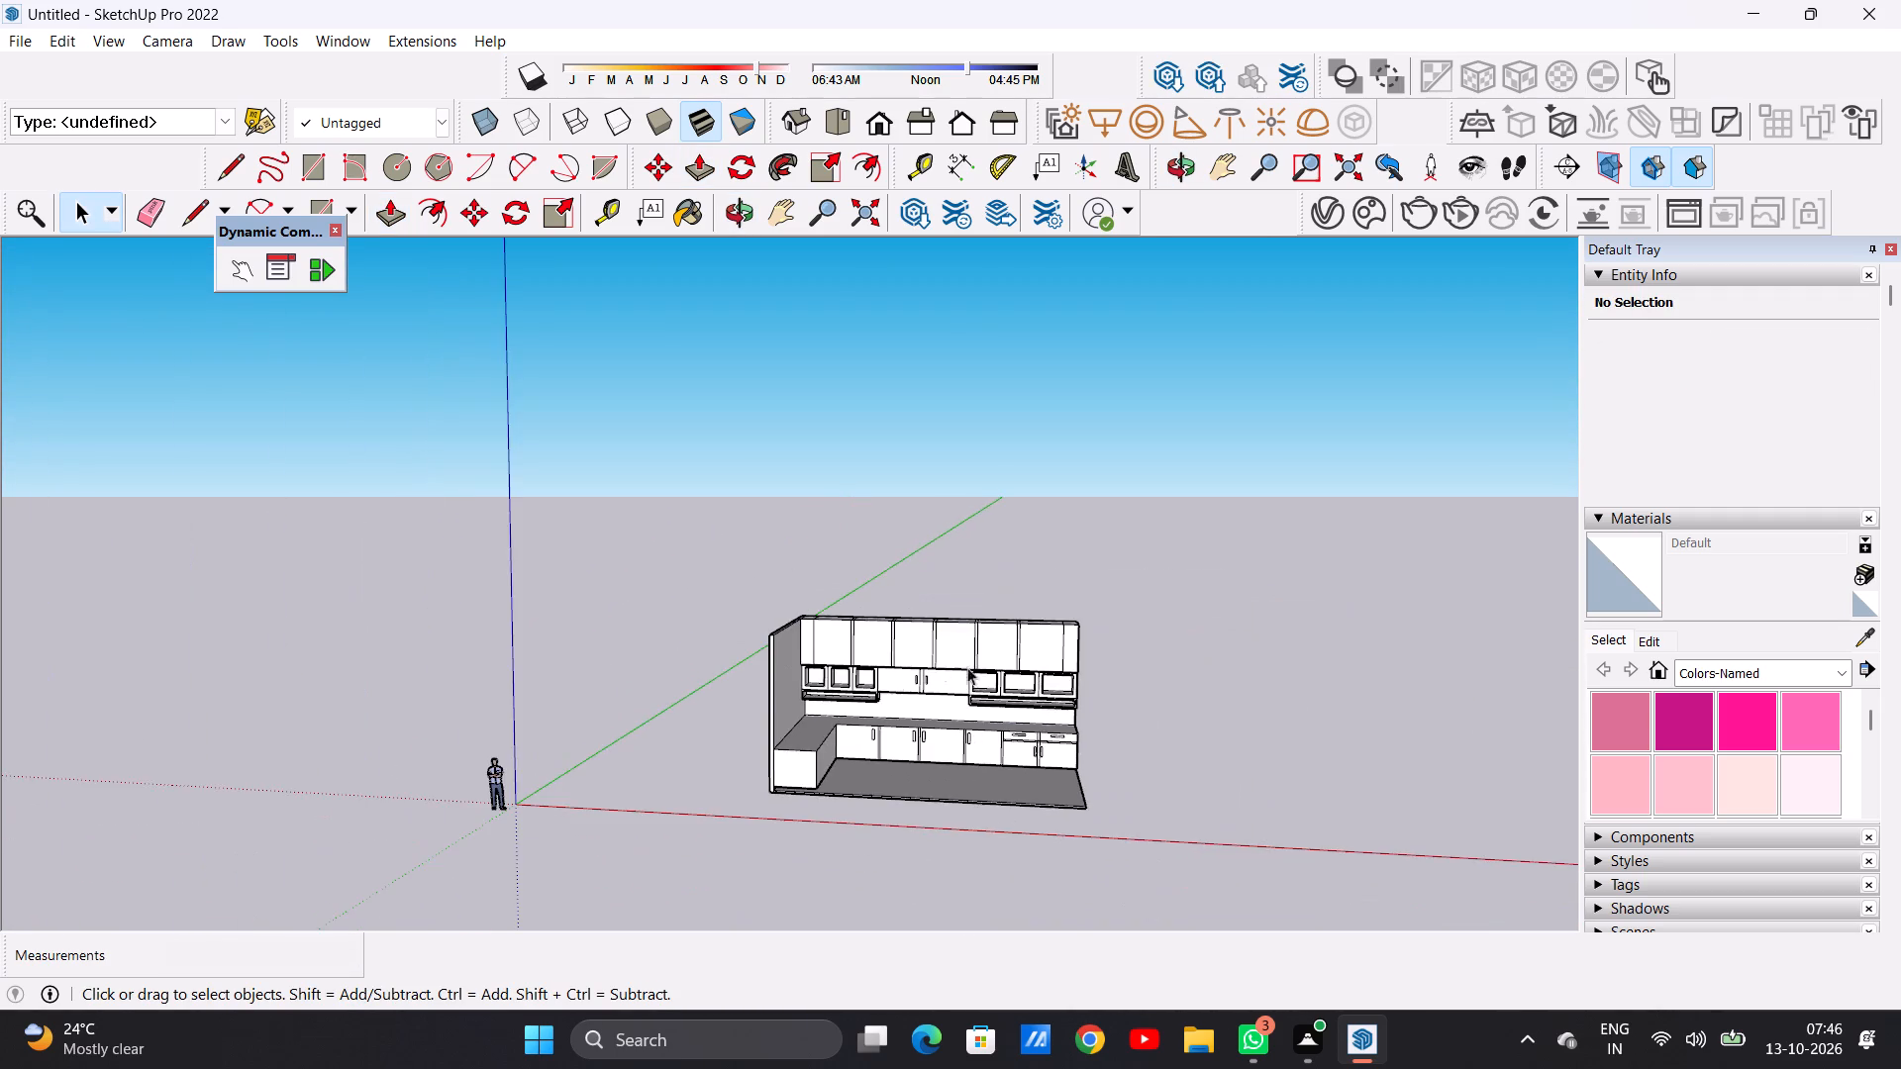
pyautogui.moveTo(1026, 685); pyautogui.dragTo(1033, 659, button='middle')
pyautogui.scroll(-1, 960, 646)
pyautogui.scroll(12, 857, 631)
pyautogui.moveTo(848, 665); pyautogui.dragTo(851, 655, button='middle')
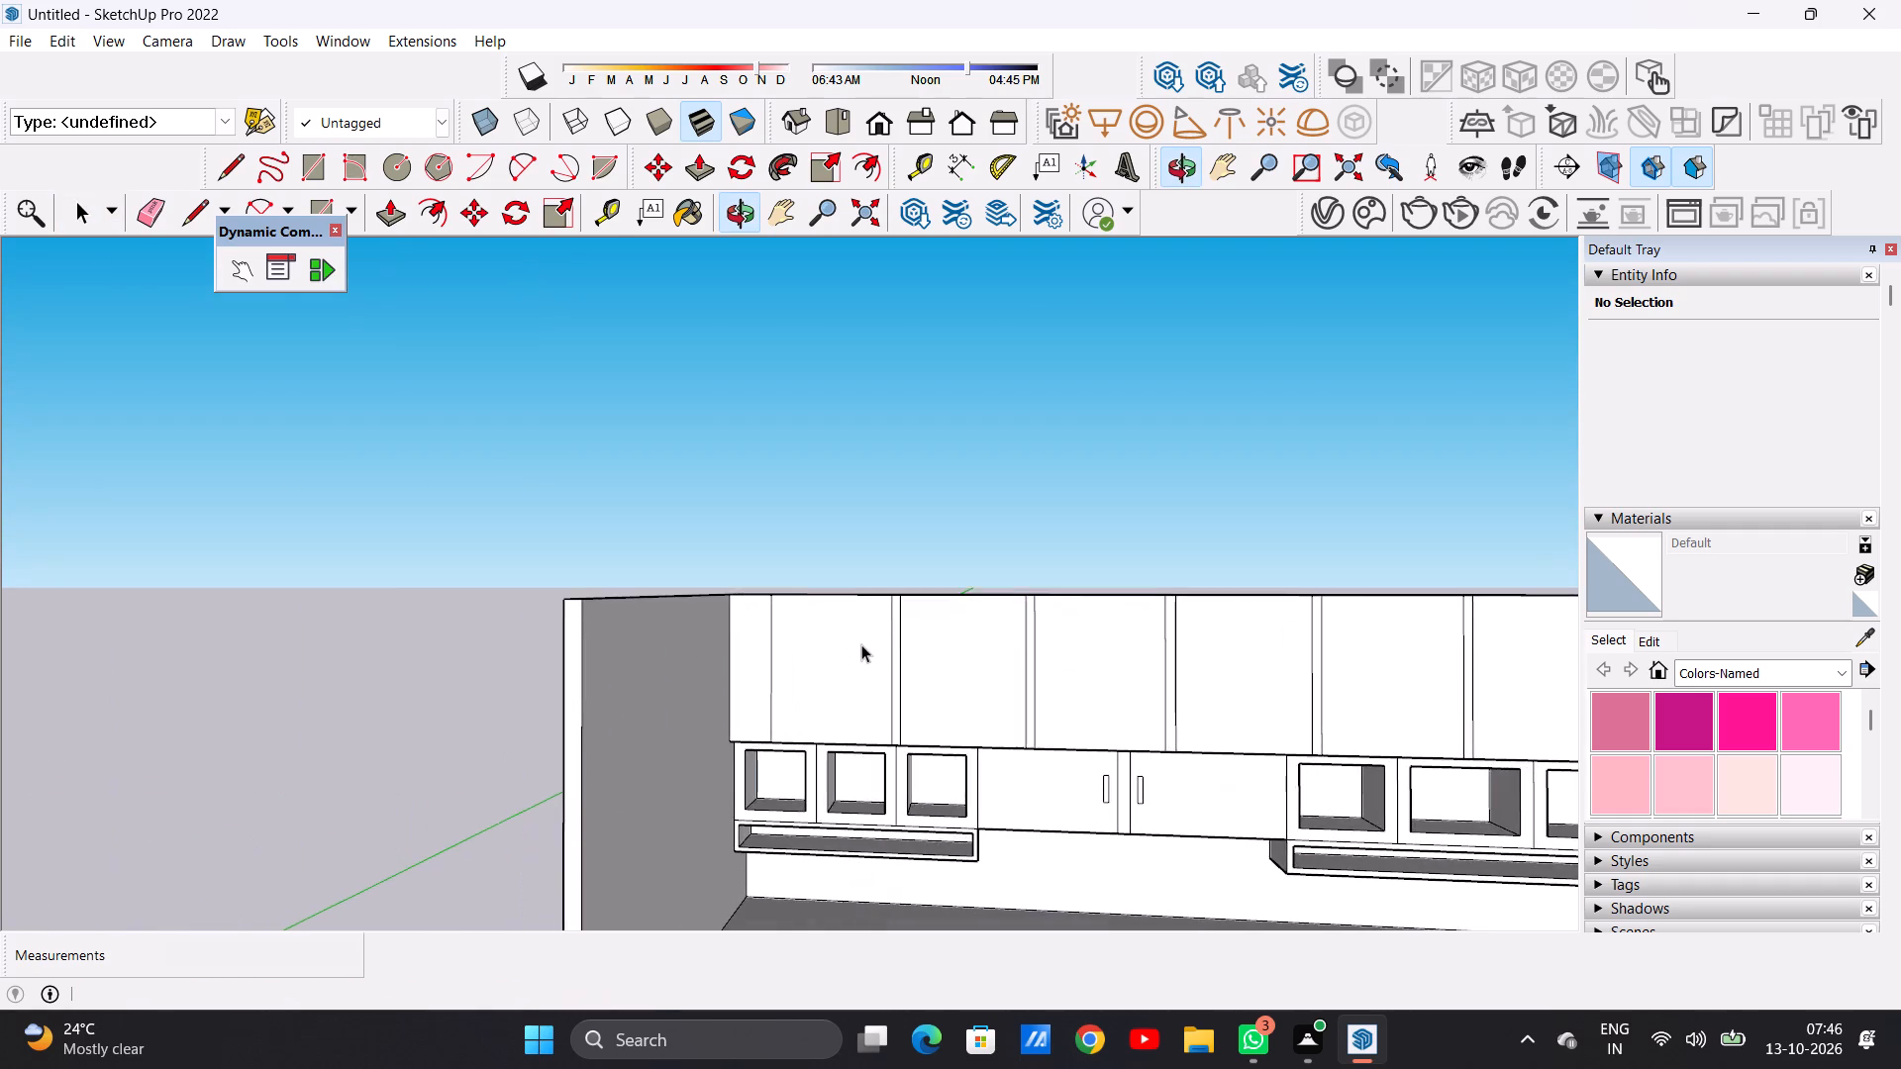
pyautogui.scroll(5, 868, 652)
pyautogui.press('r')
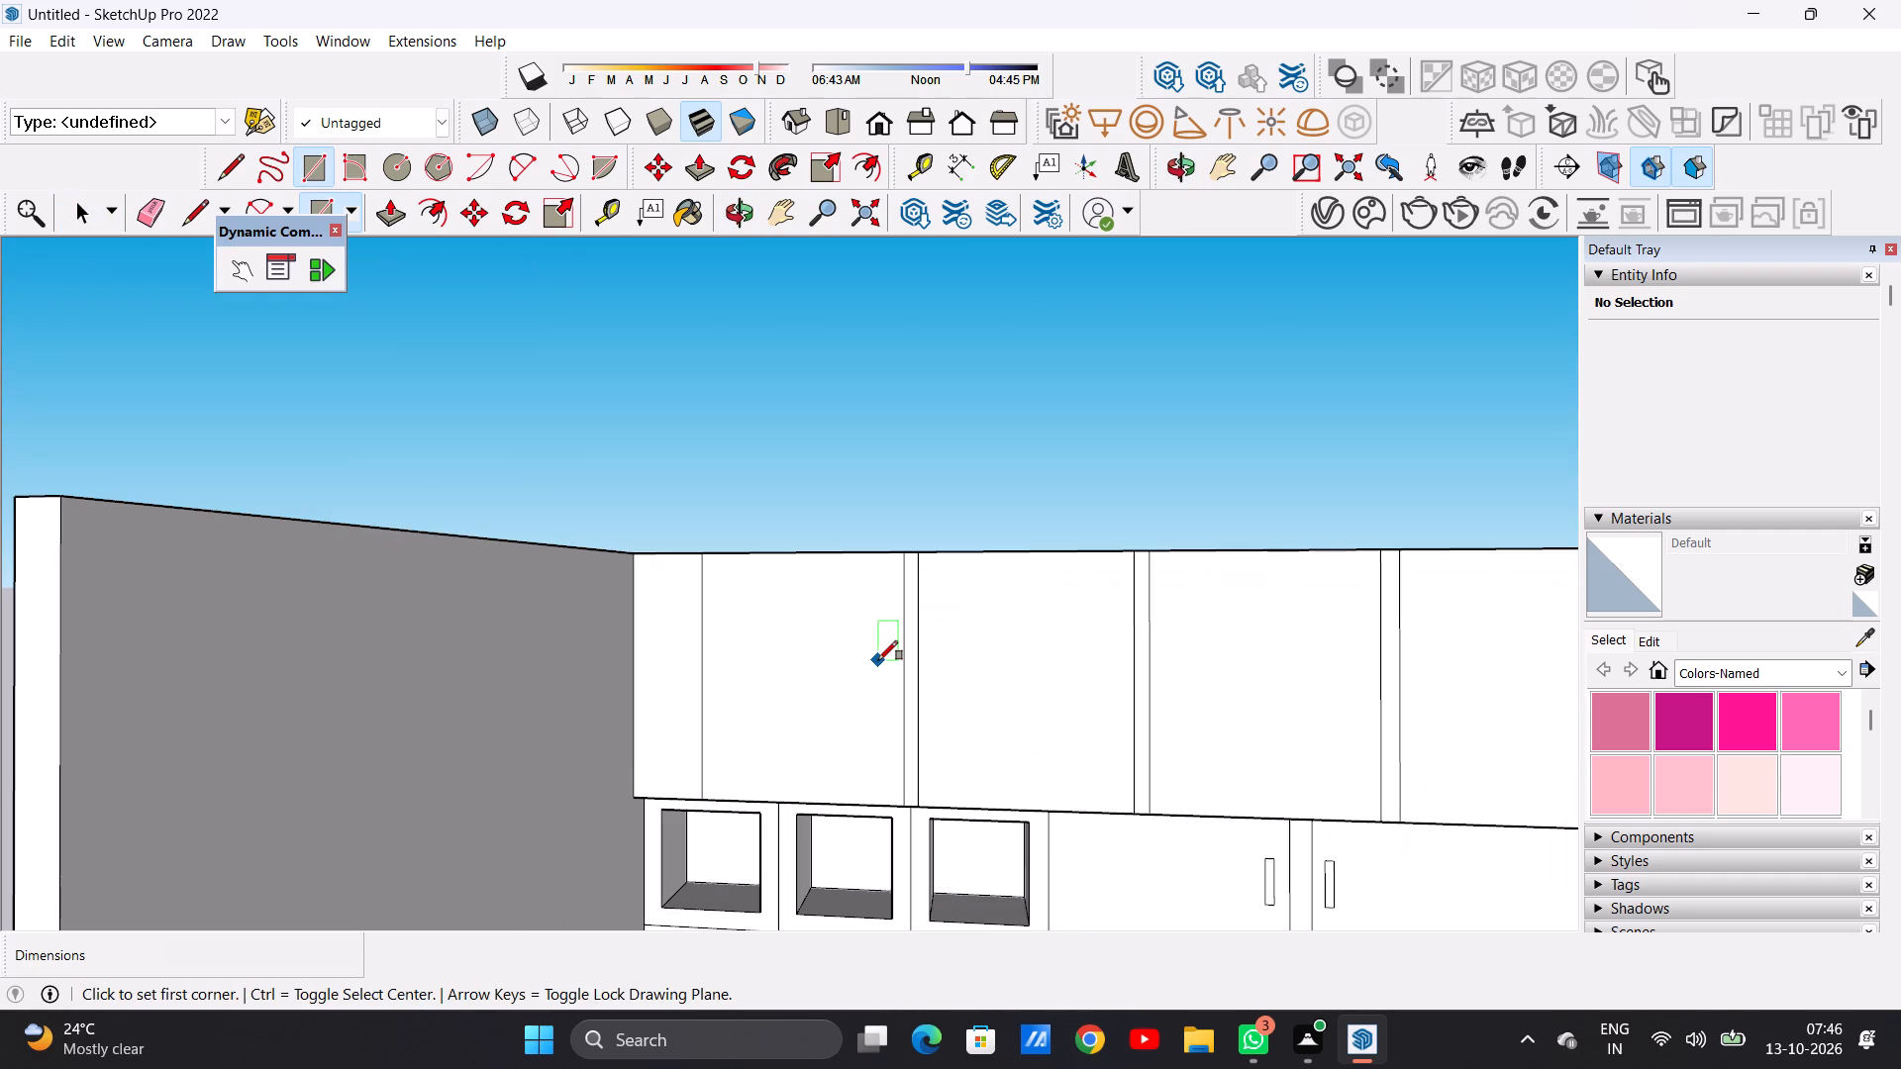
pyautogui.scroll(3, 895, 719)
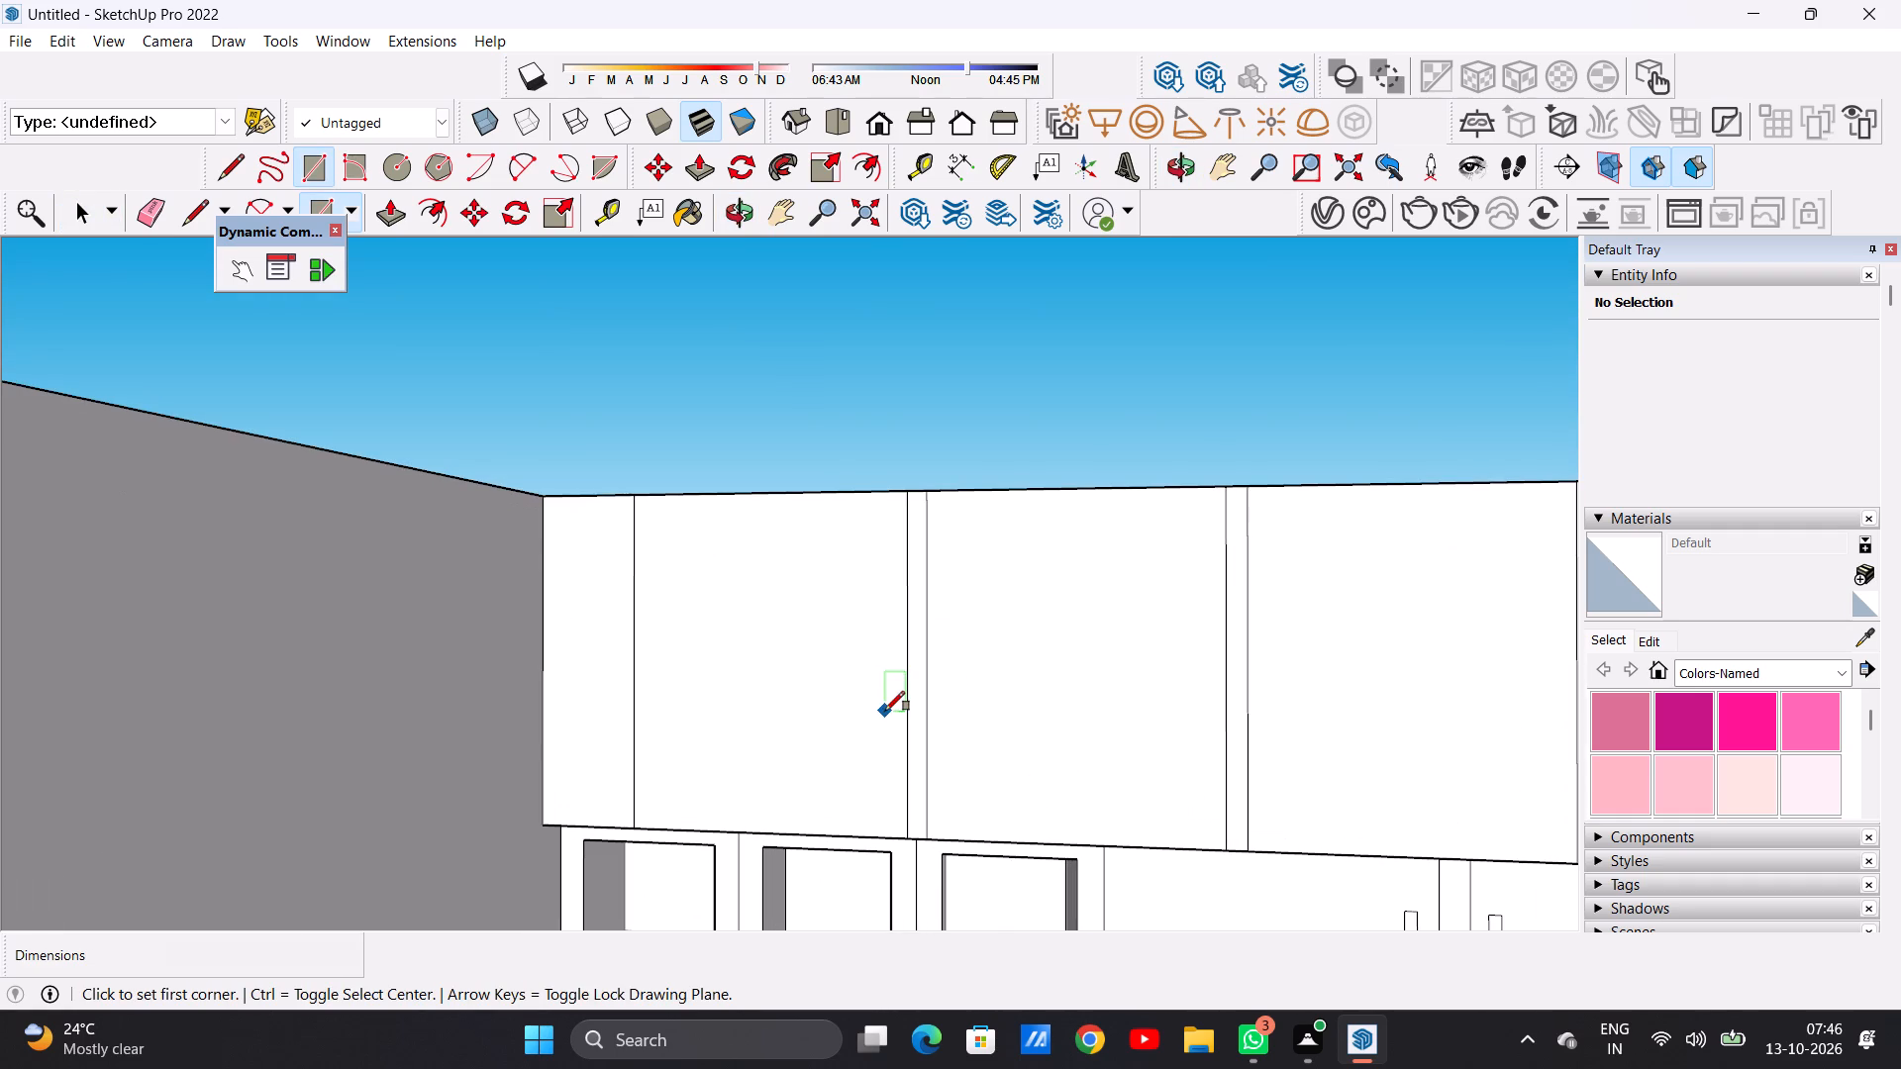
pyautogui.scroll(-5, 898, 688)
pyautogui.moveTo(850, 715); pyautogui.dragTo(925, 713, button='middle')
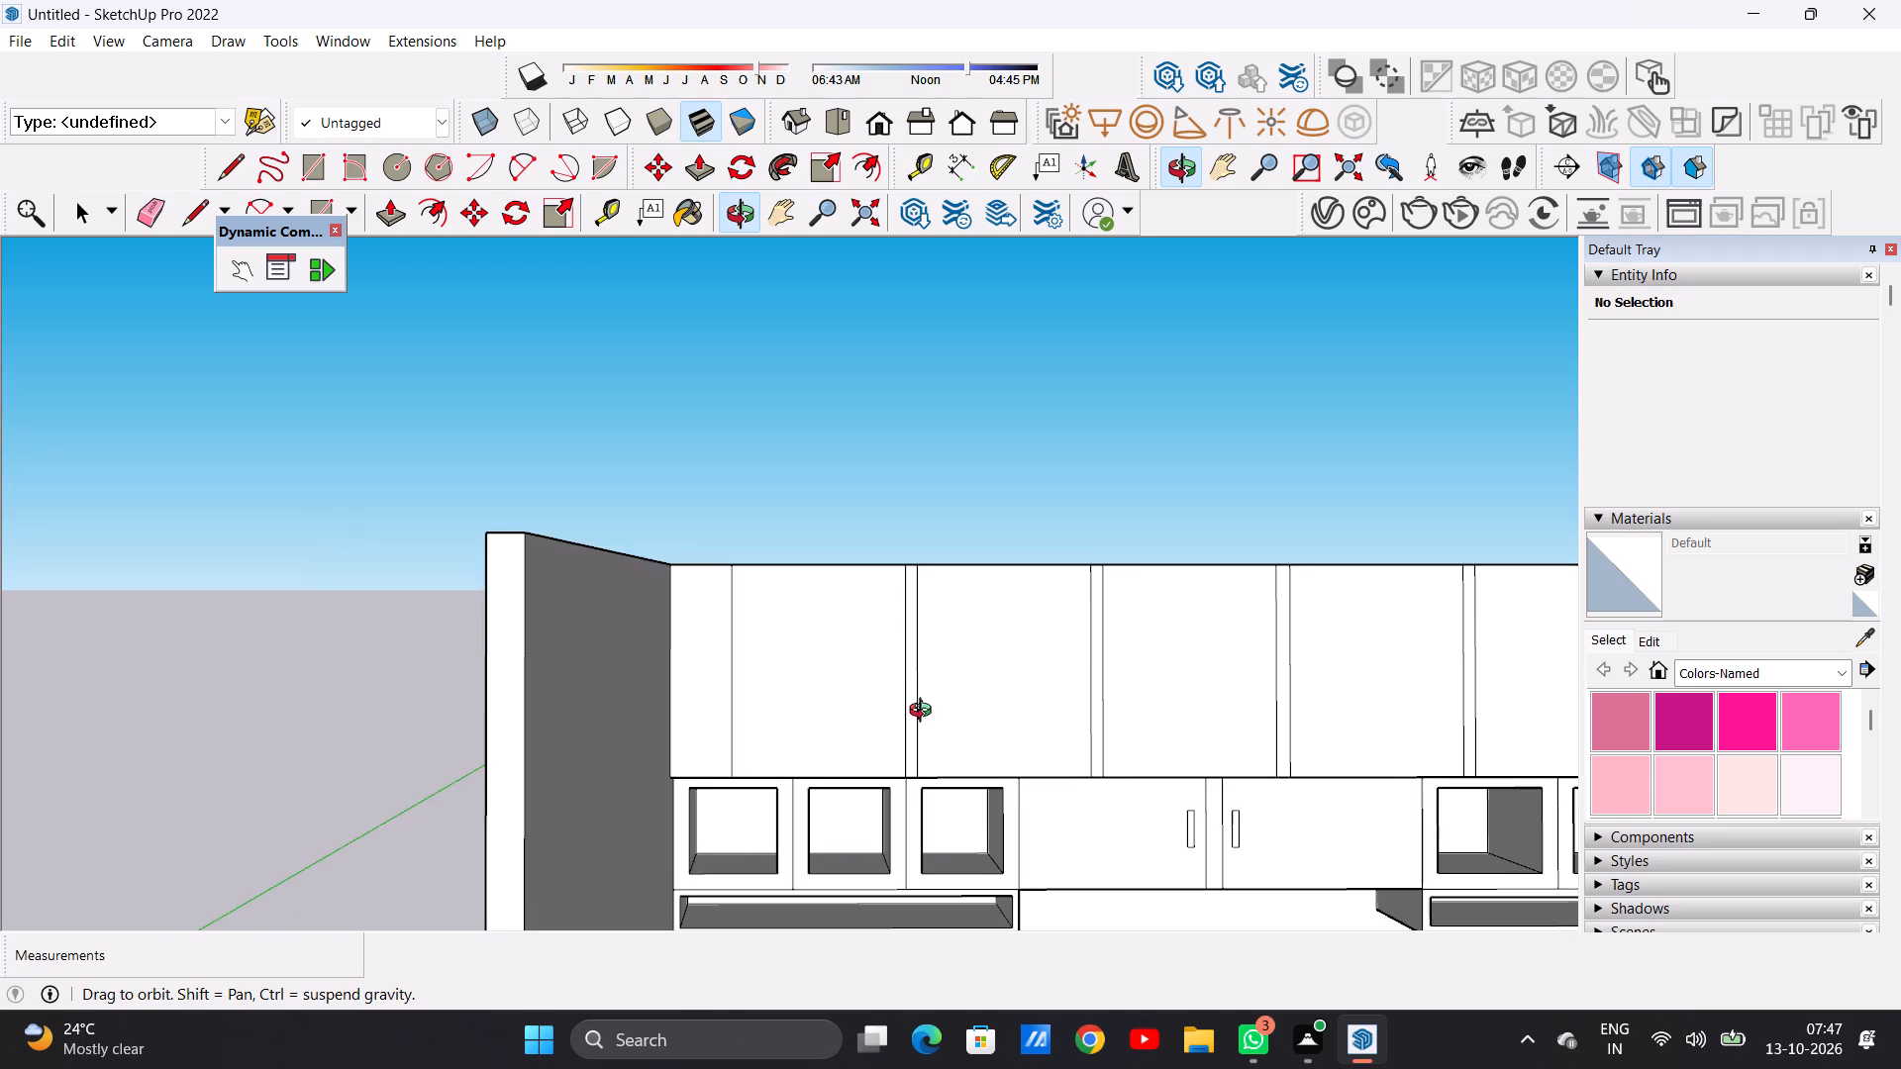
pyautogui.moveTo(925, 713); pyautogui.dragTo(925, 707, button='middle')
pyautogui.scroll(5, 914, 727)
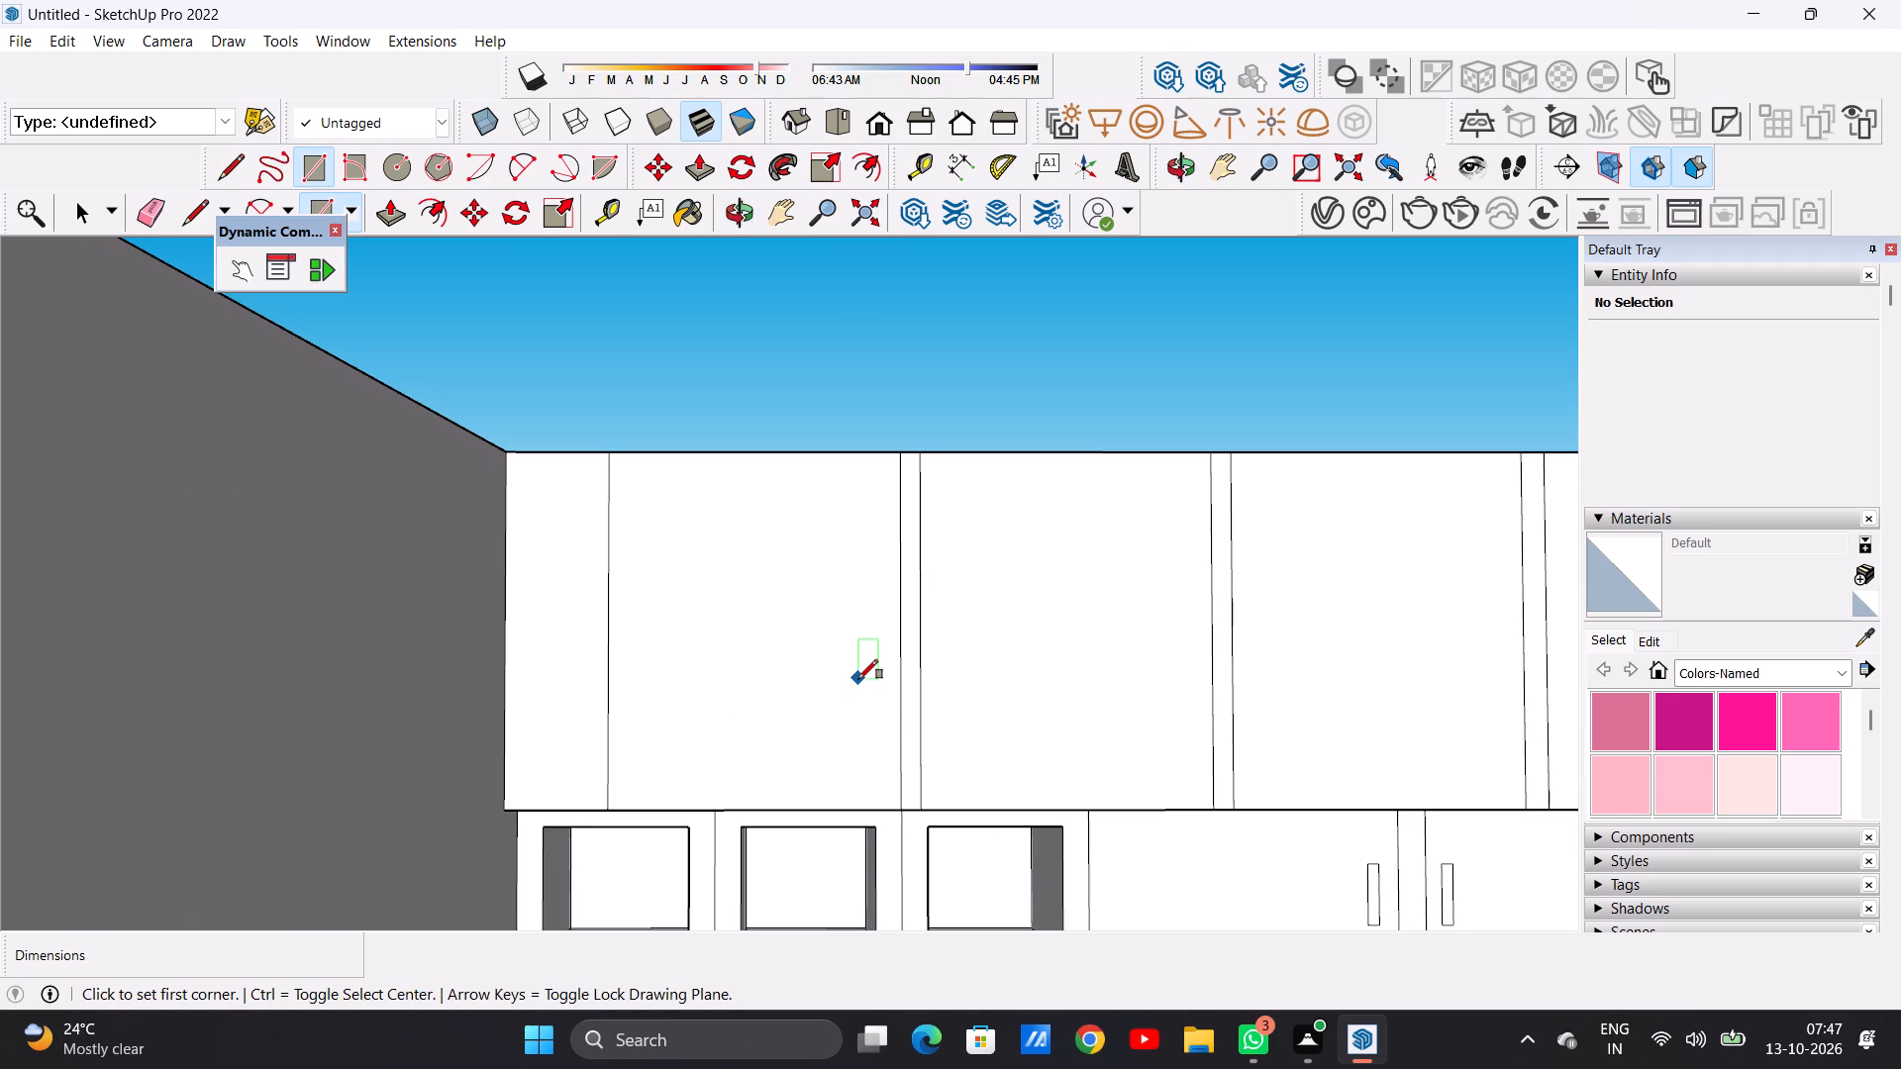
pyautogui.click(865, 680)
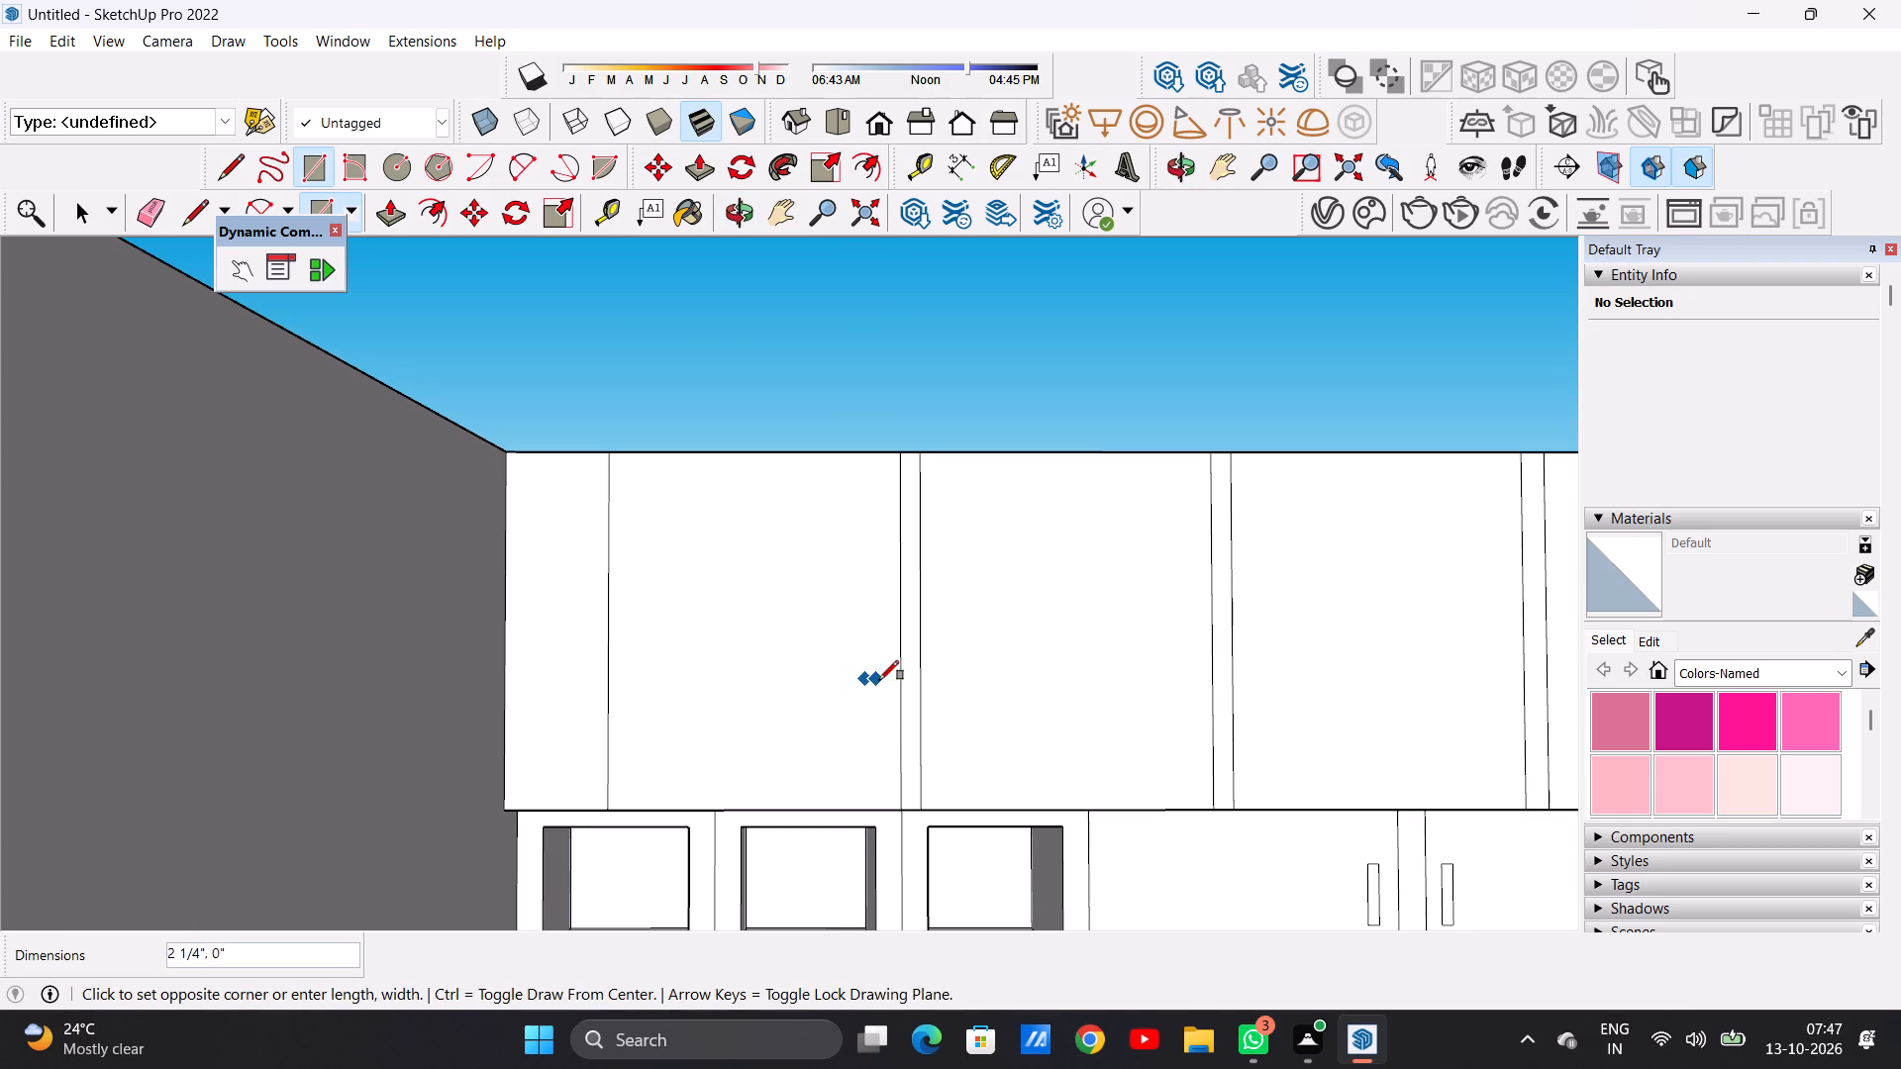
pyautogui.click(883, 749)
pyautogui.press('space')
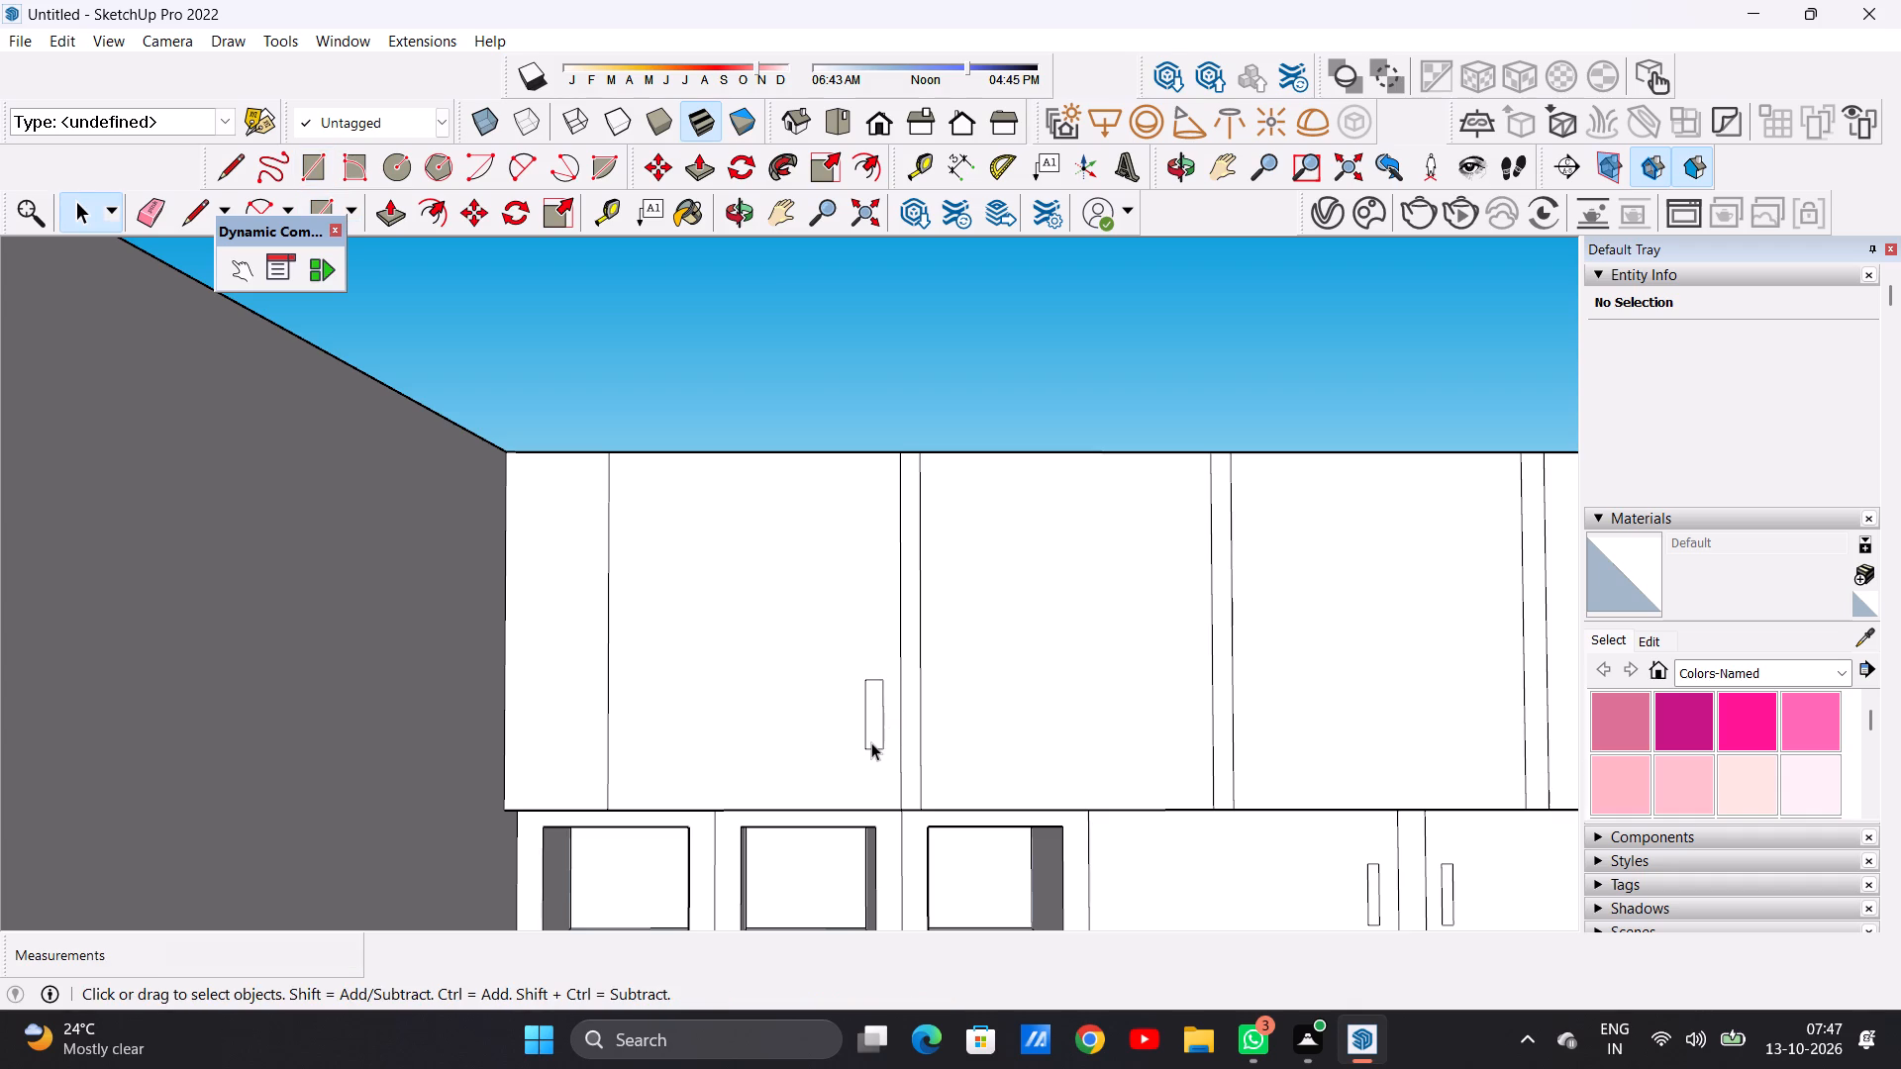
# Copy the first upper cabinet's handle rectangle about 1' 3 7/16" across the narrow strip onto the second upper cabinet.
pyautogui.scroll(3, 871, 742)
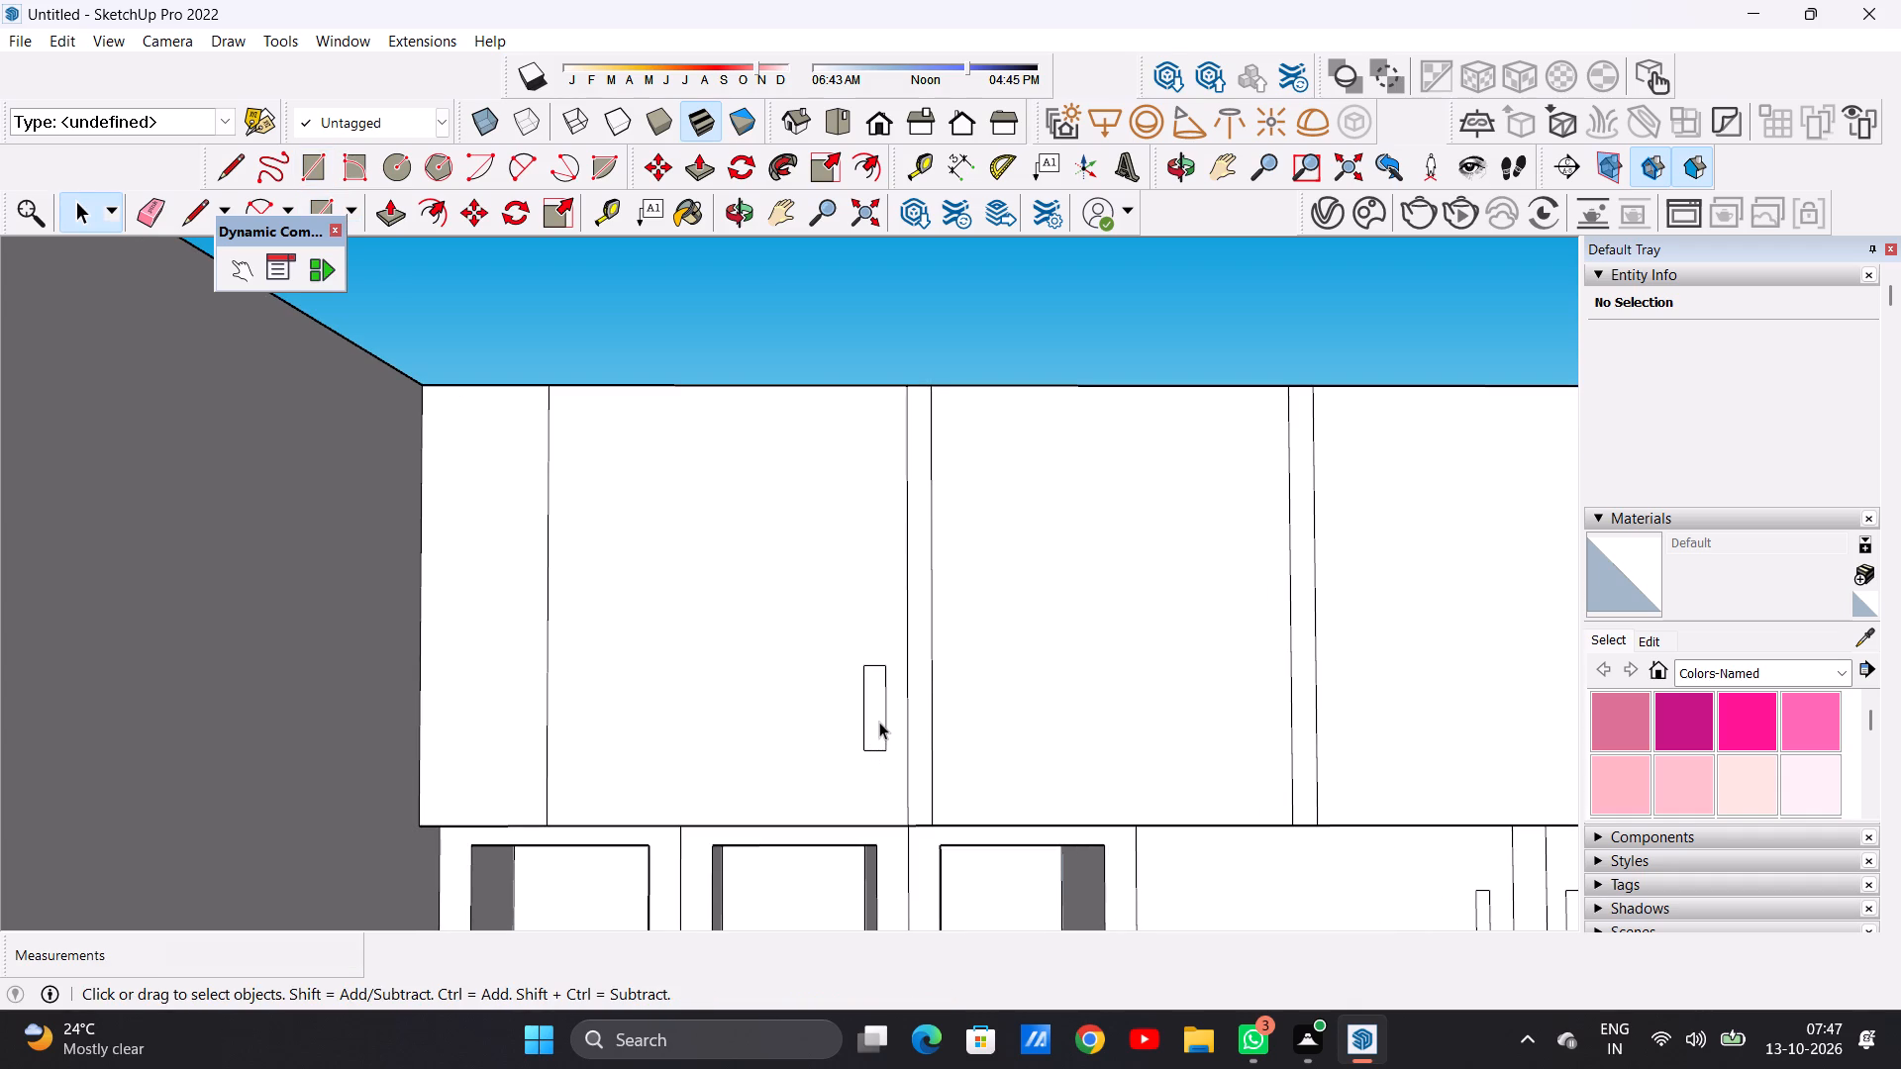
pyautogui.doubleClick(873, 726)
pyautogui.press('m')
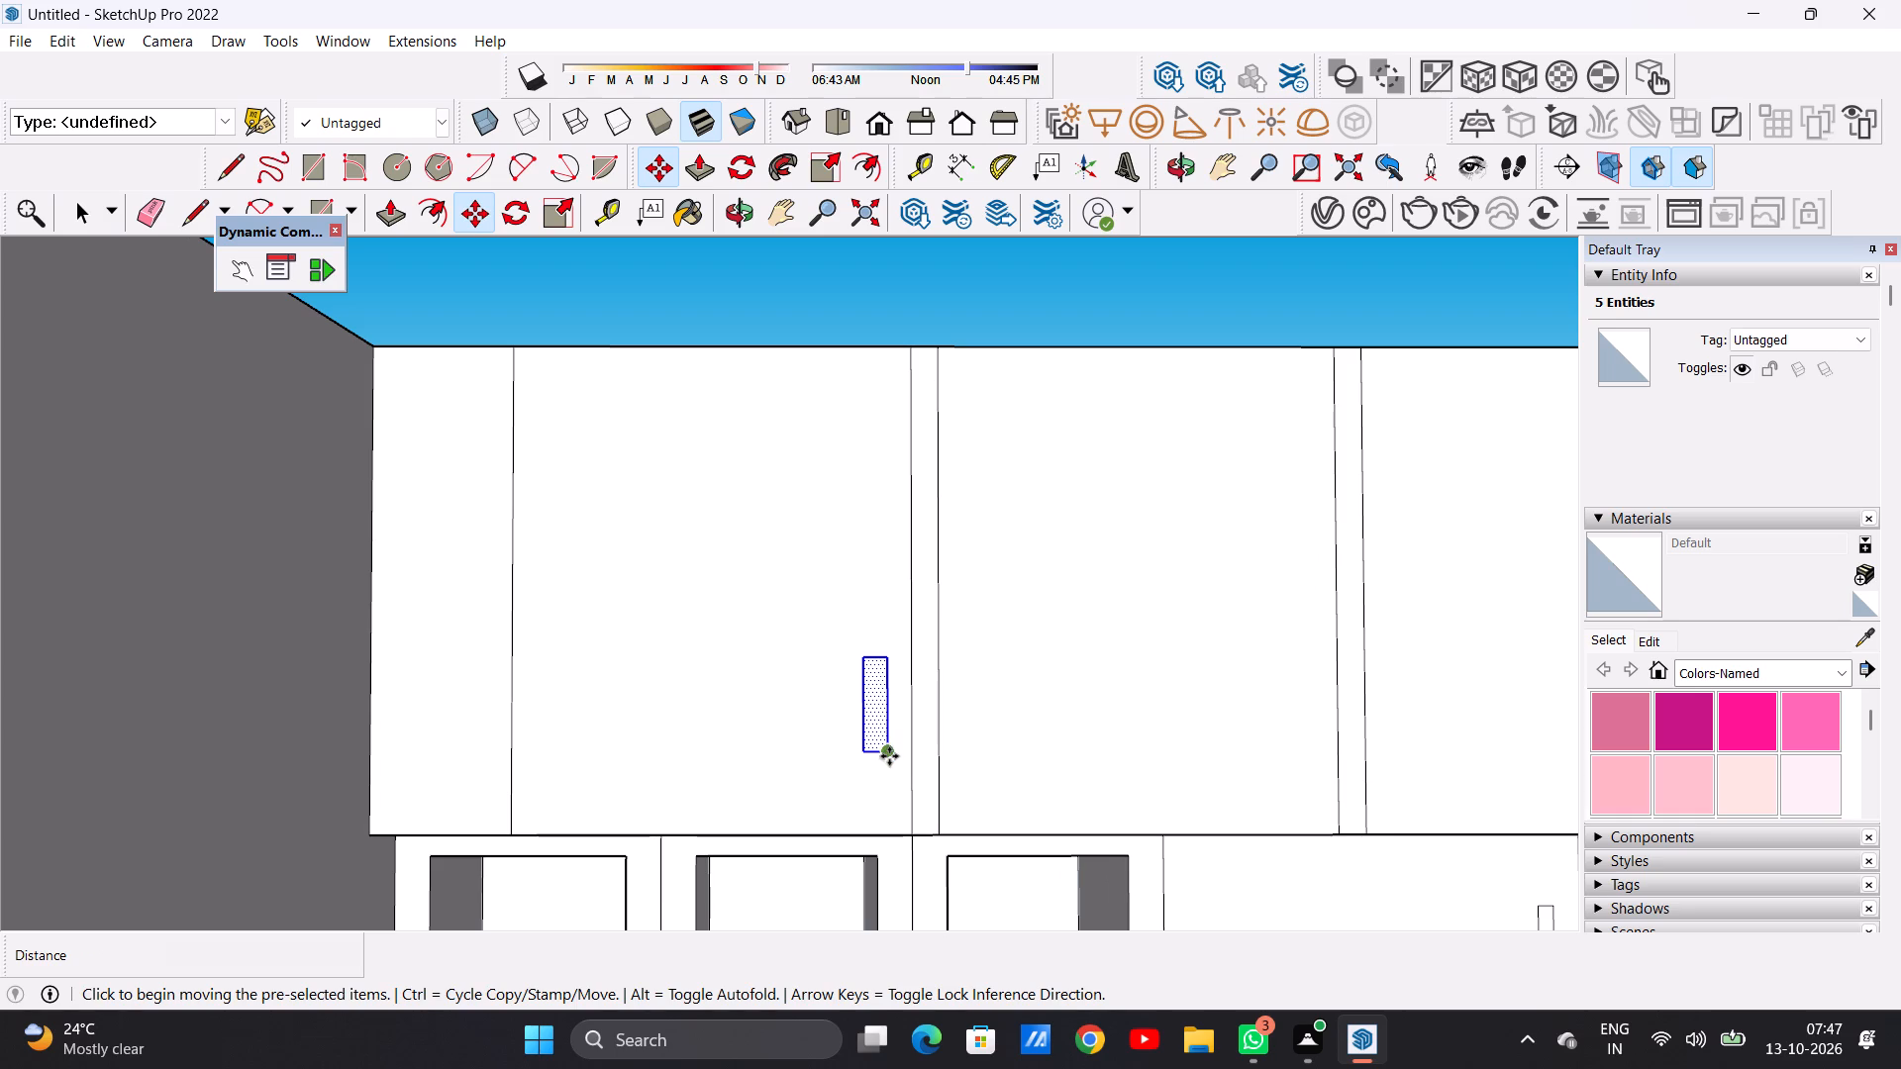
pyautogui.click(889, 756)
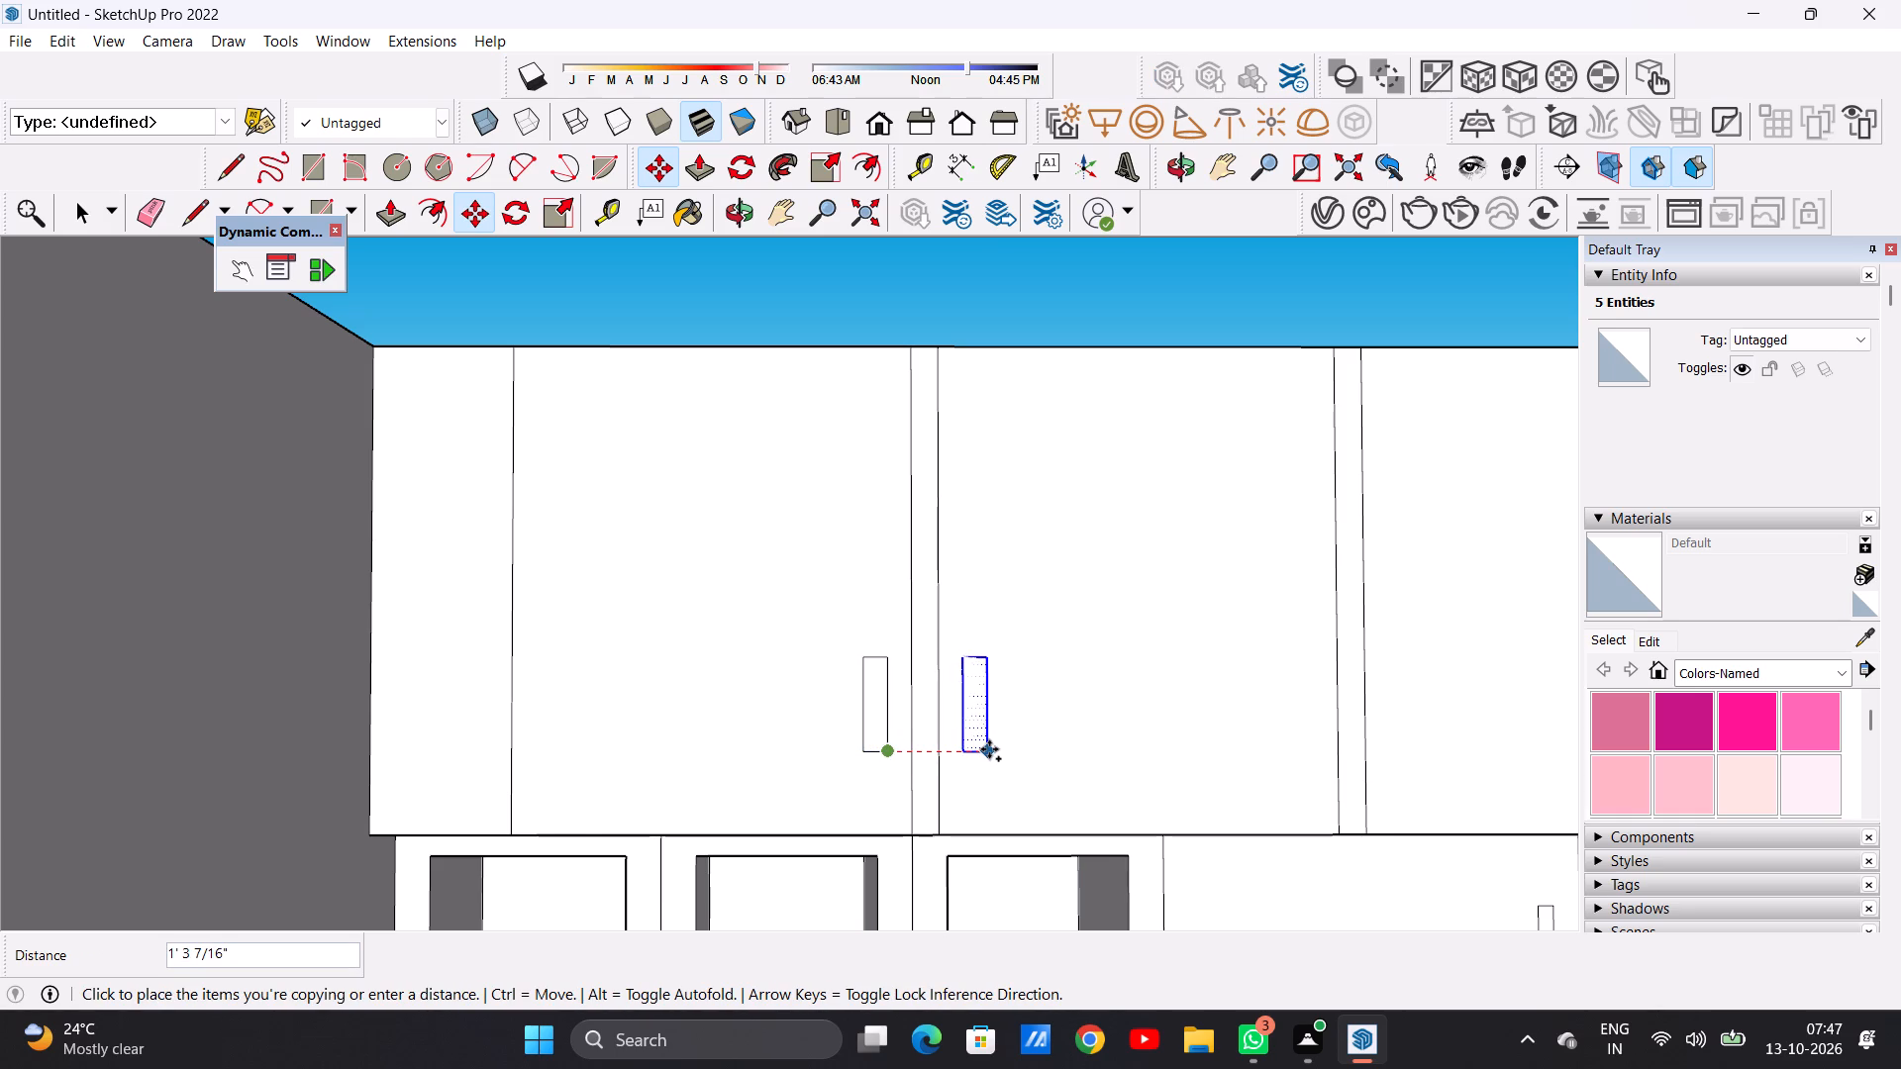
pyautogui.click(985, 751)
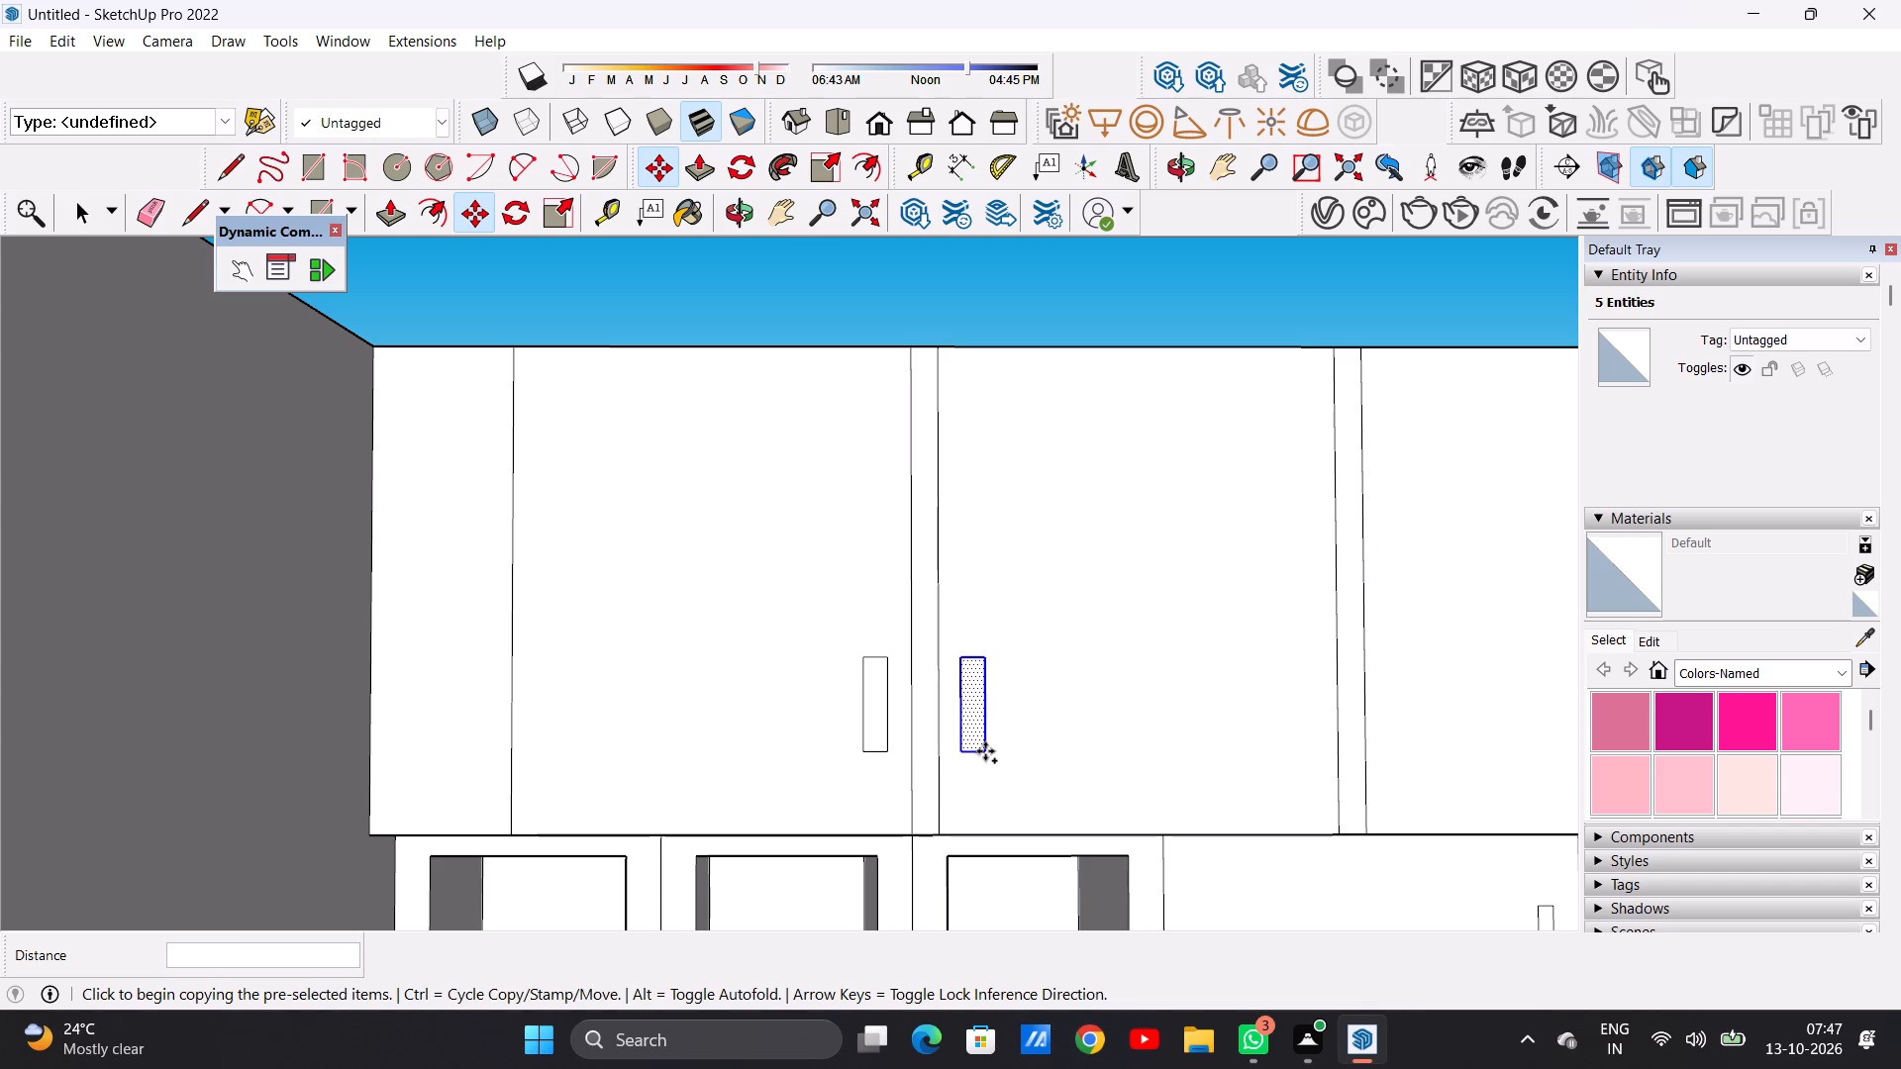
# Copy the handle 9' 6 3/4" along the row onto the third upper cabinet, and again about 1' 3 5/16" across the strip onto the fourth.
pyautogui.click(985, 751)
pyautogui.scroll(-3, 897, 739)
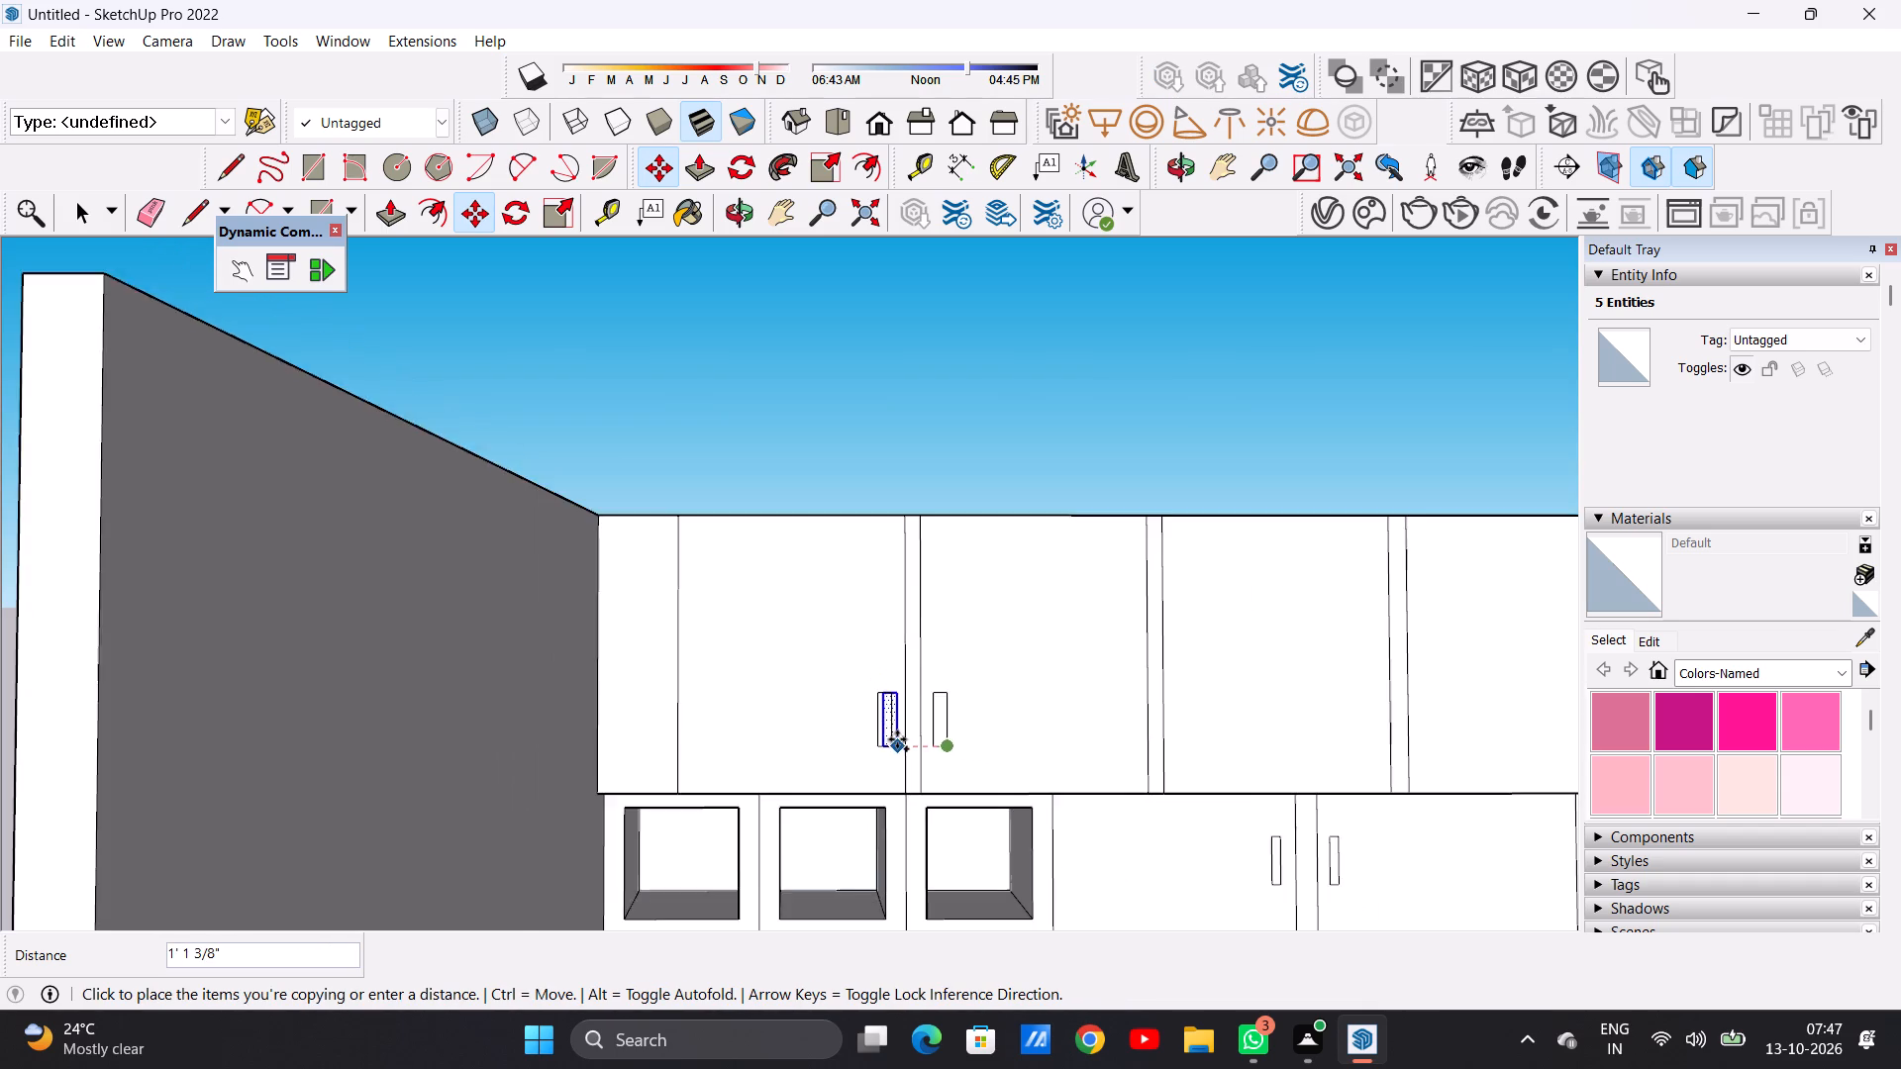
pyautogui.scroll(-5, 897, 739)
pyautogui.scroll(3, 1269, 739)
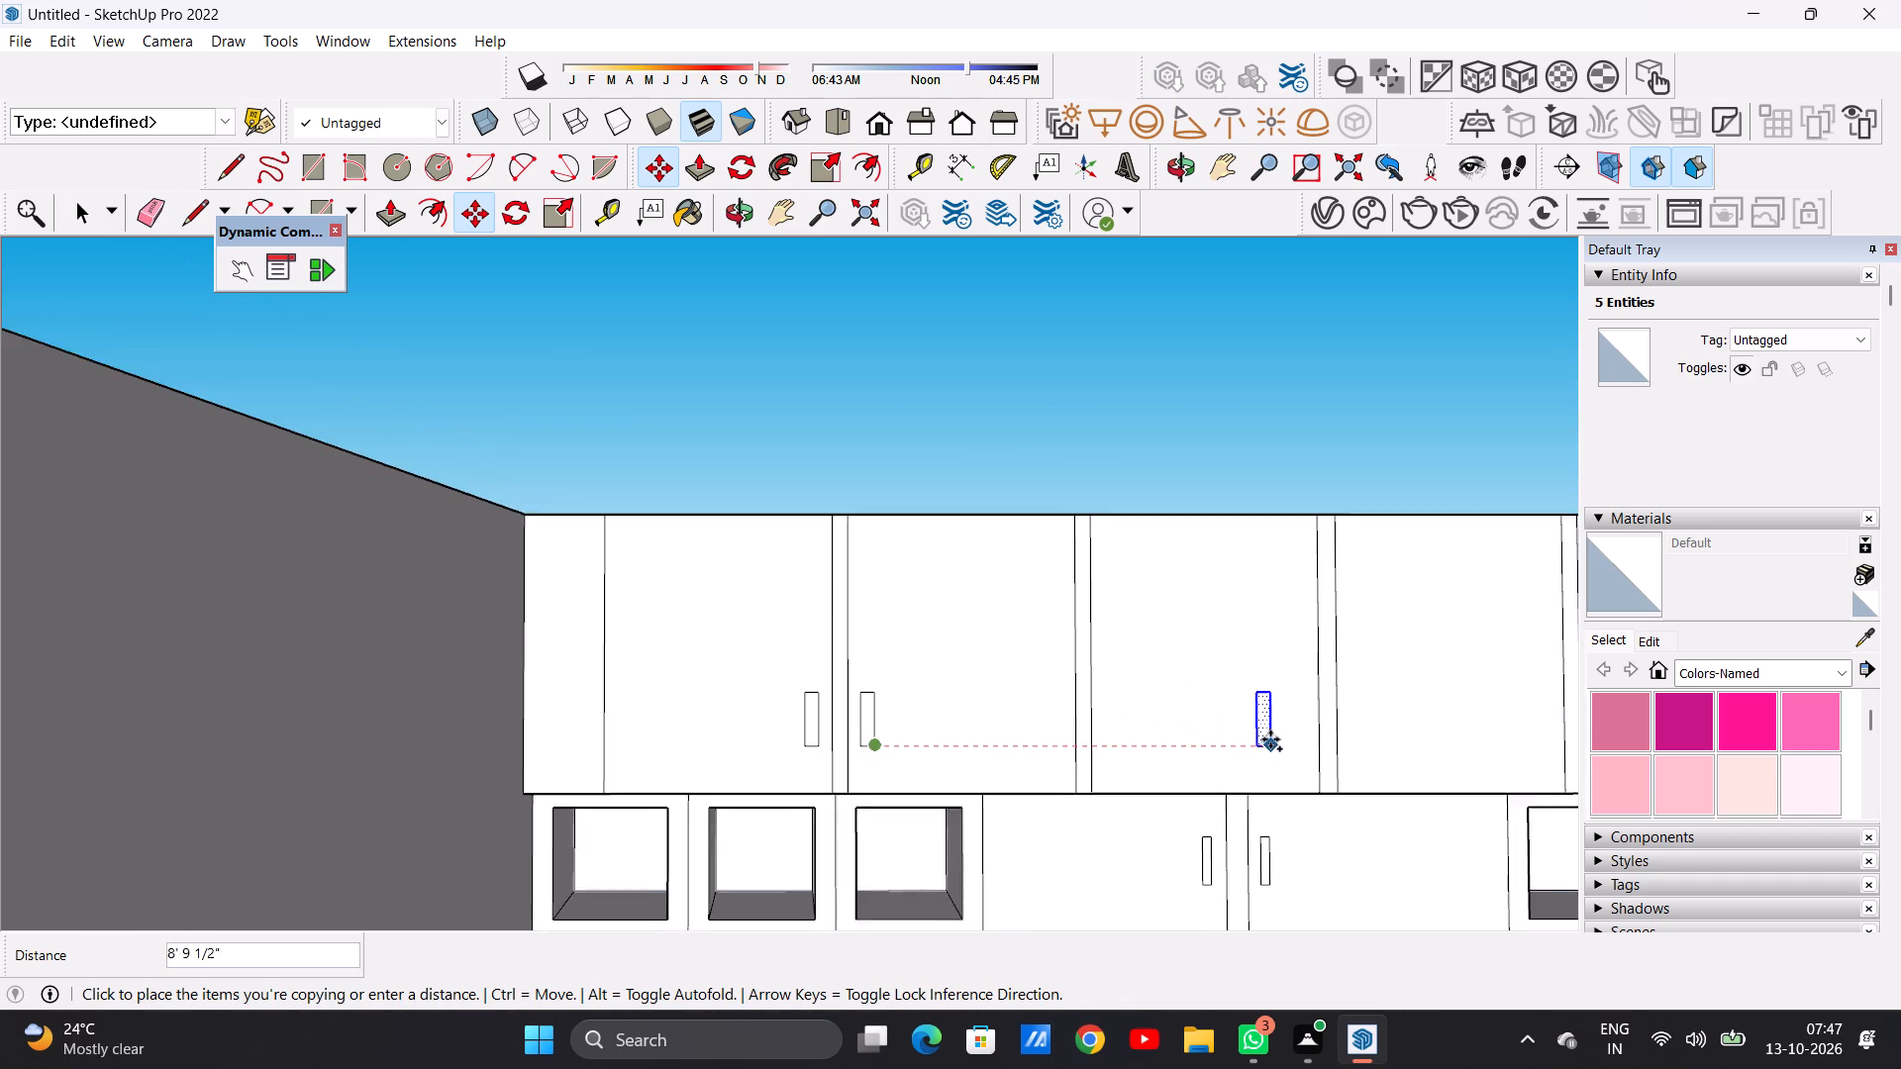
pyautogui.scroll(3, 1270, 739)
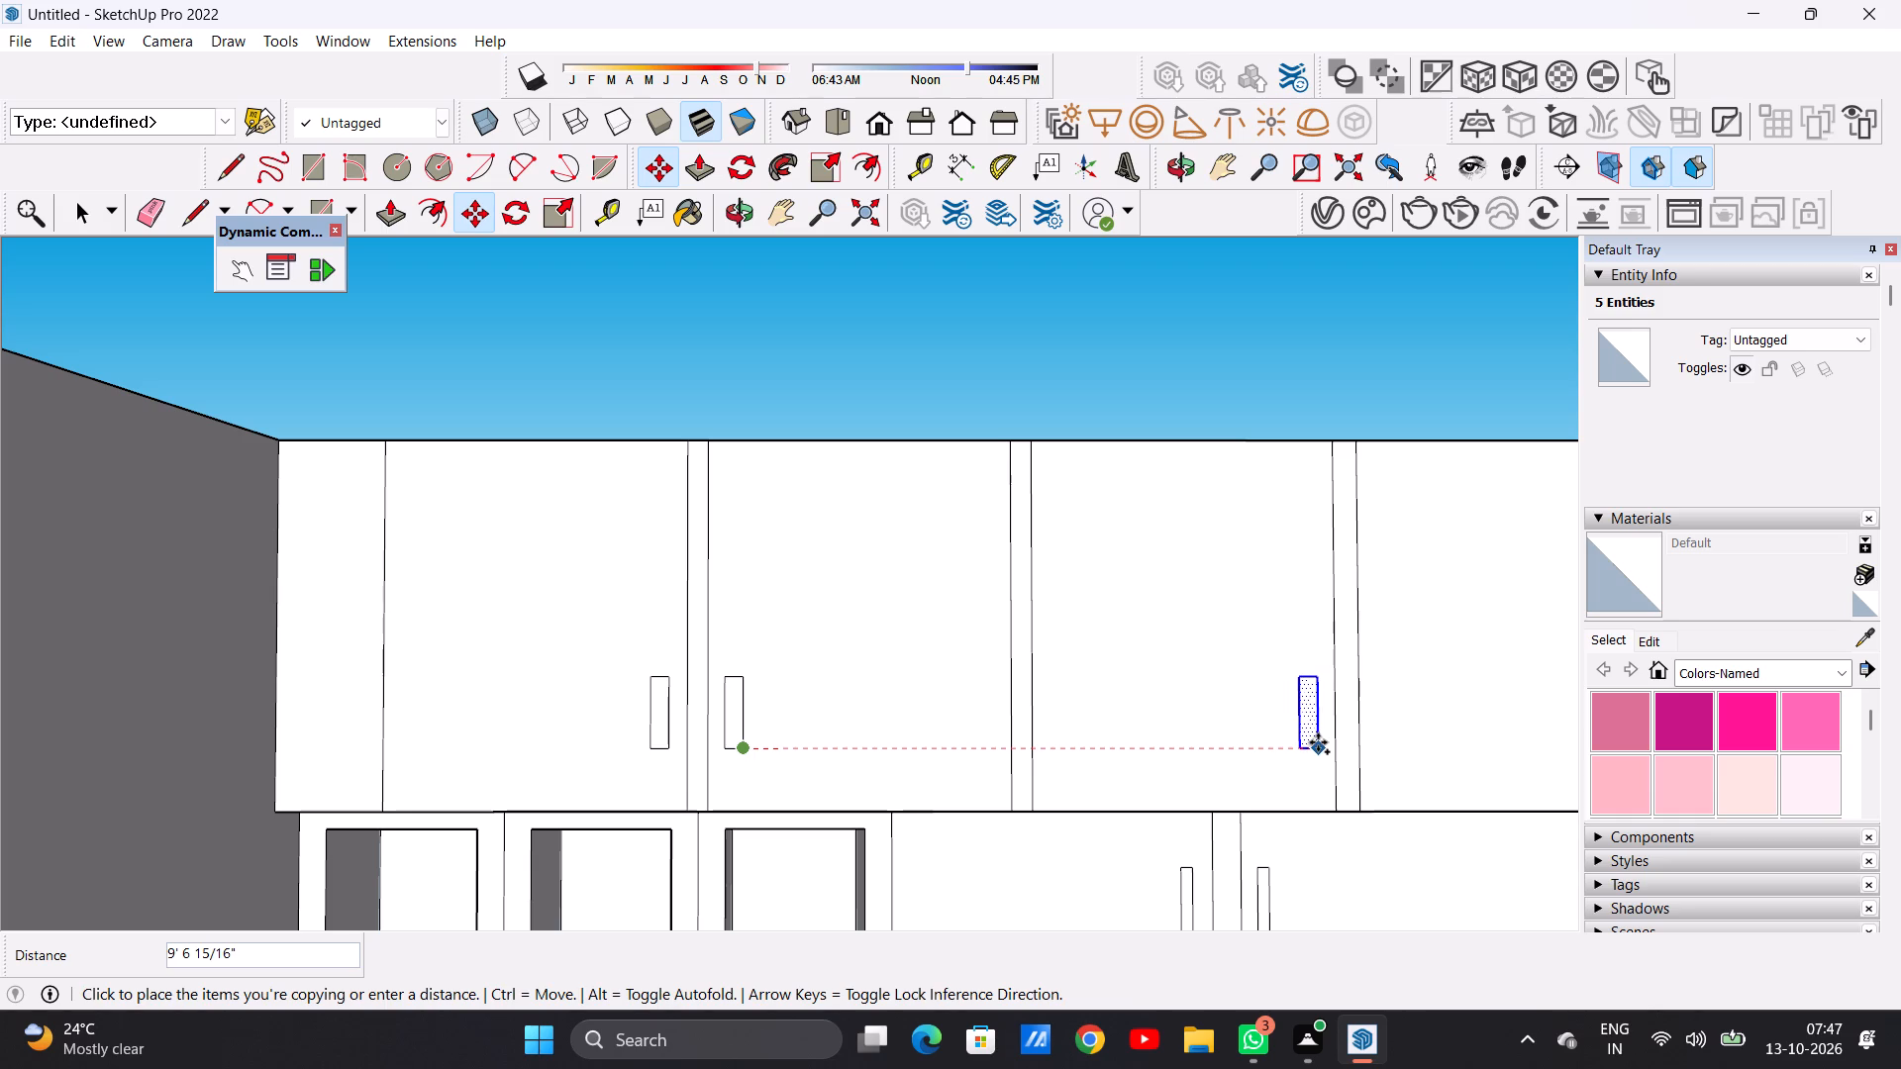
pyautogui.click(1317, 742)
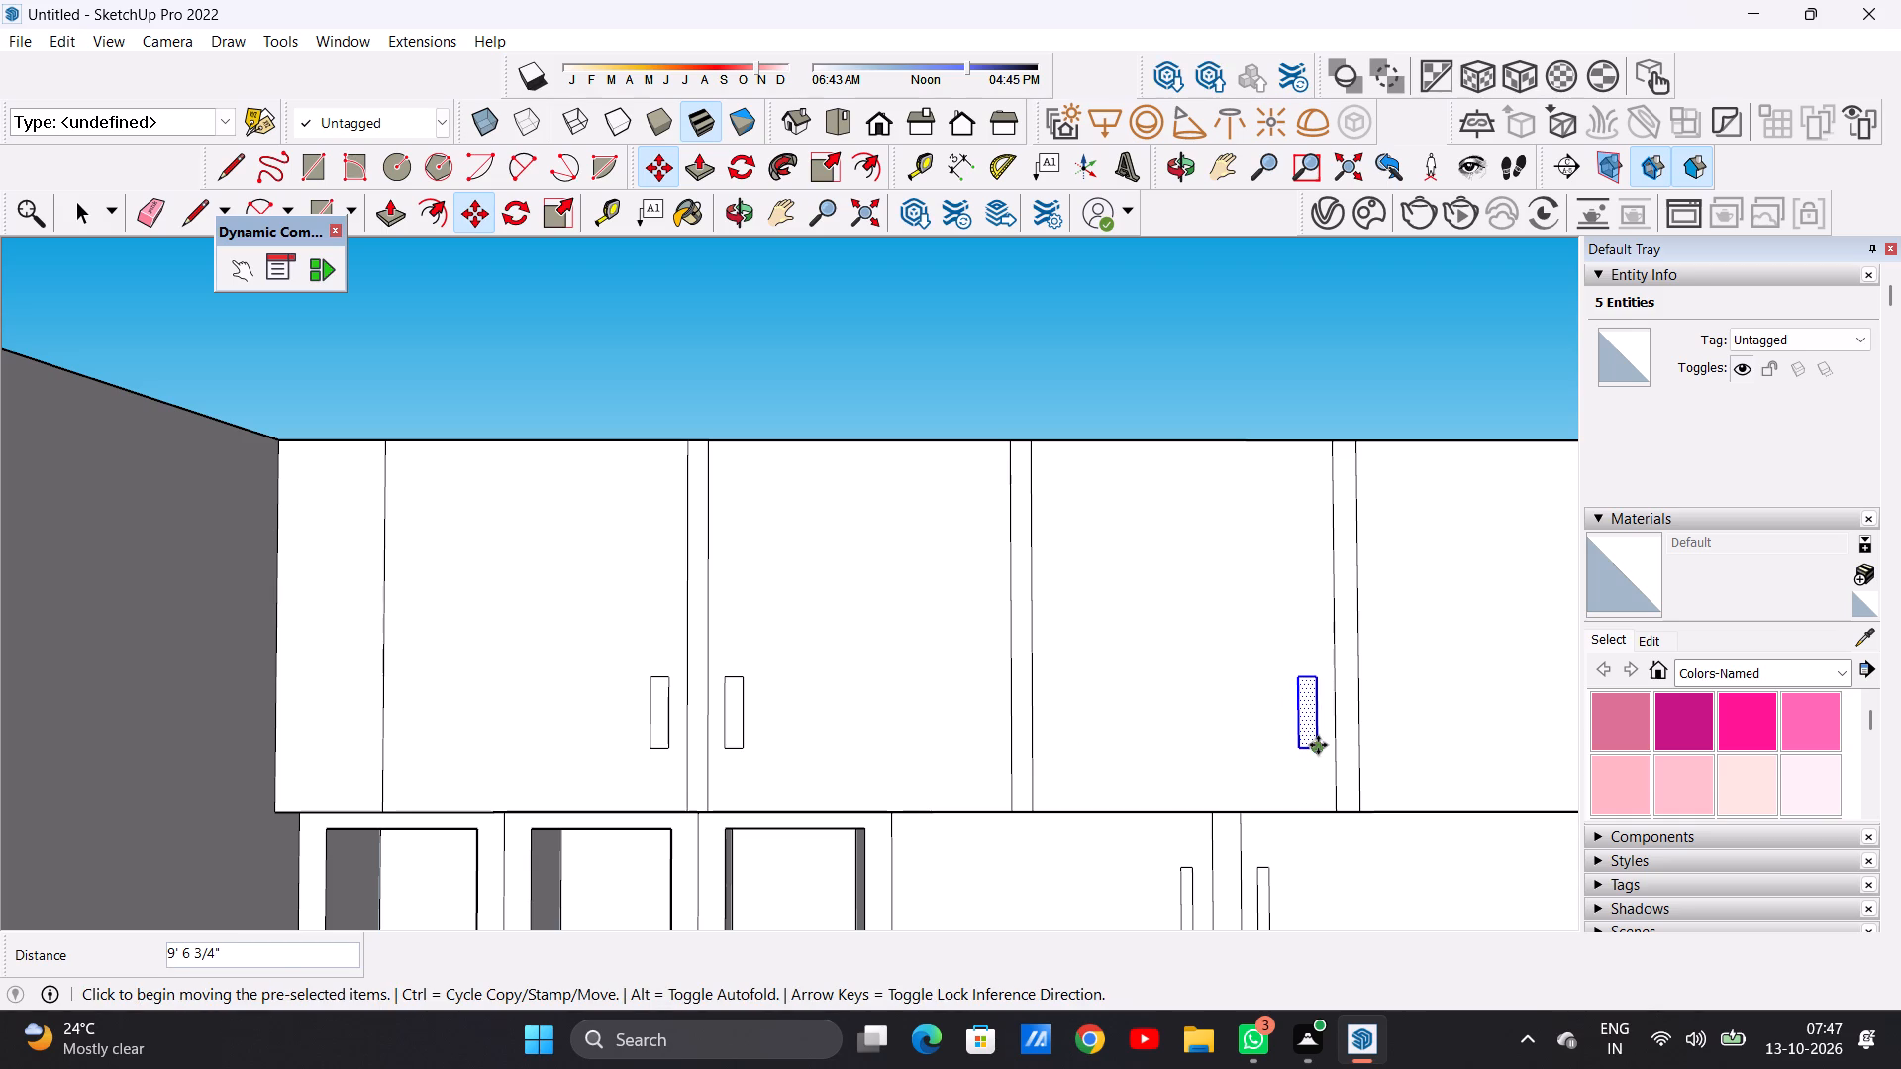
pyautogui.click(1319, 745)
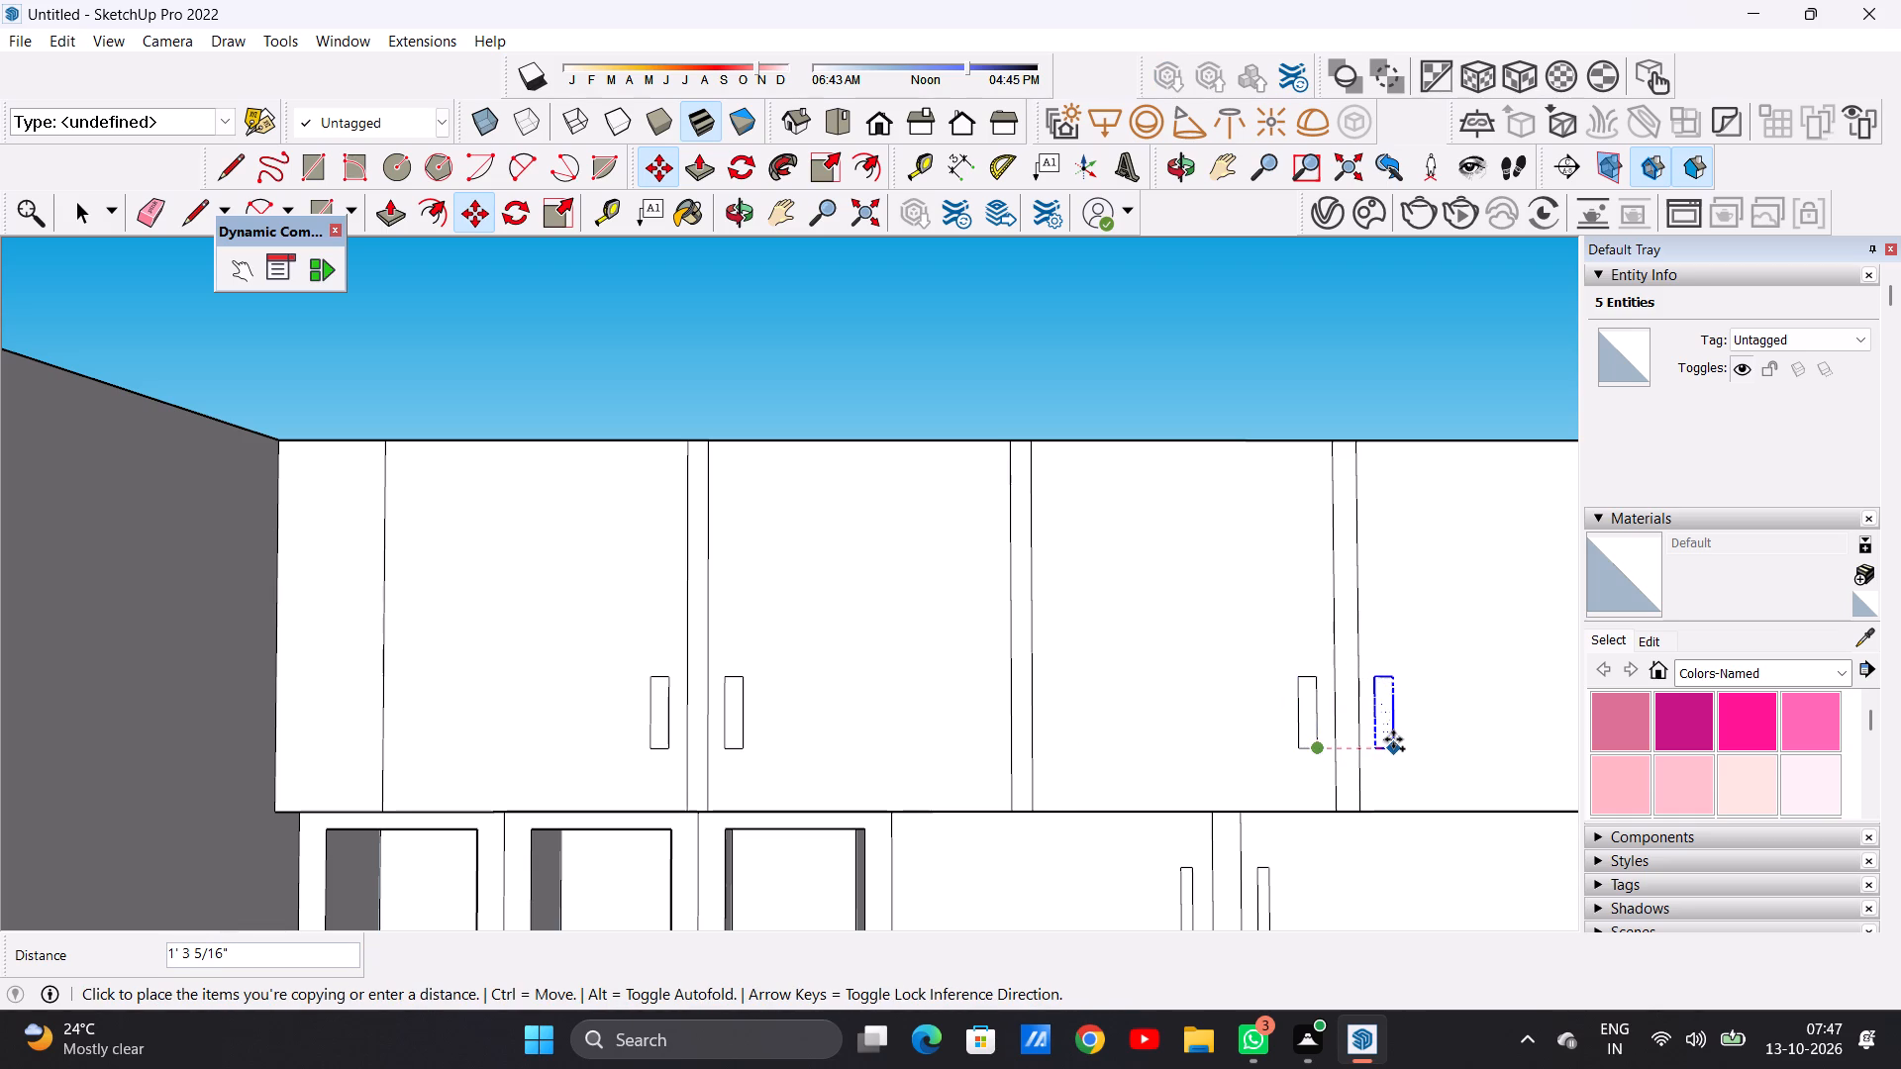
pyautogui.click(1393, 739)
# Copy the handle 9' 7 1/4" along the row onto the fifth upper cabinet, and again about 1' 2 7/8" onto the sixth.
pyautogui.scroll(-3, 981, 750)
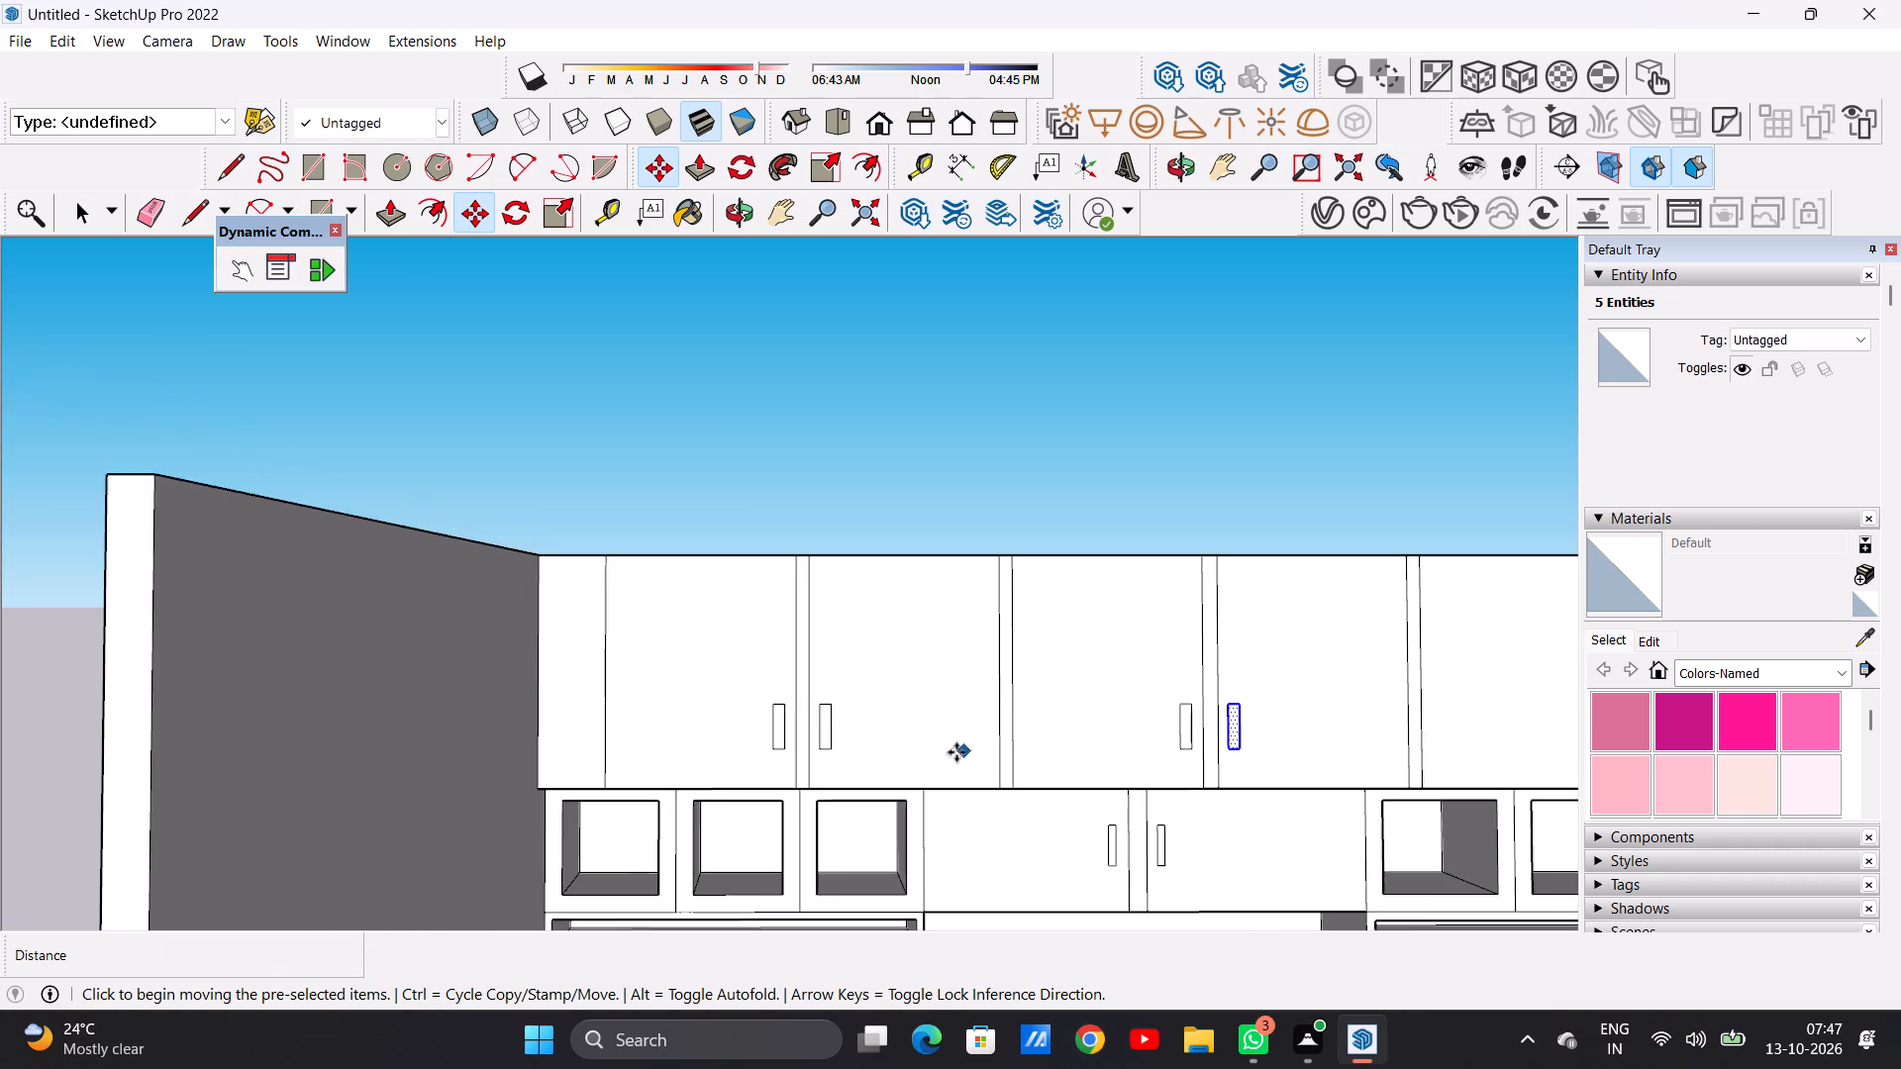
pyautogui.scroll(-12, 956, 752)
pyautogui.scroll(10, 1245, 732)
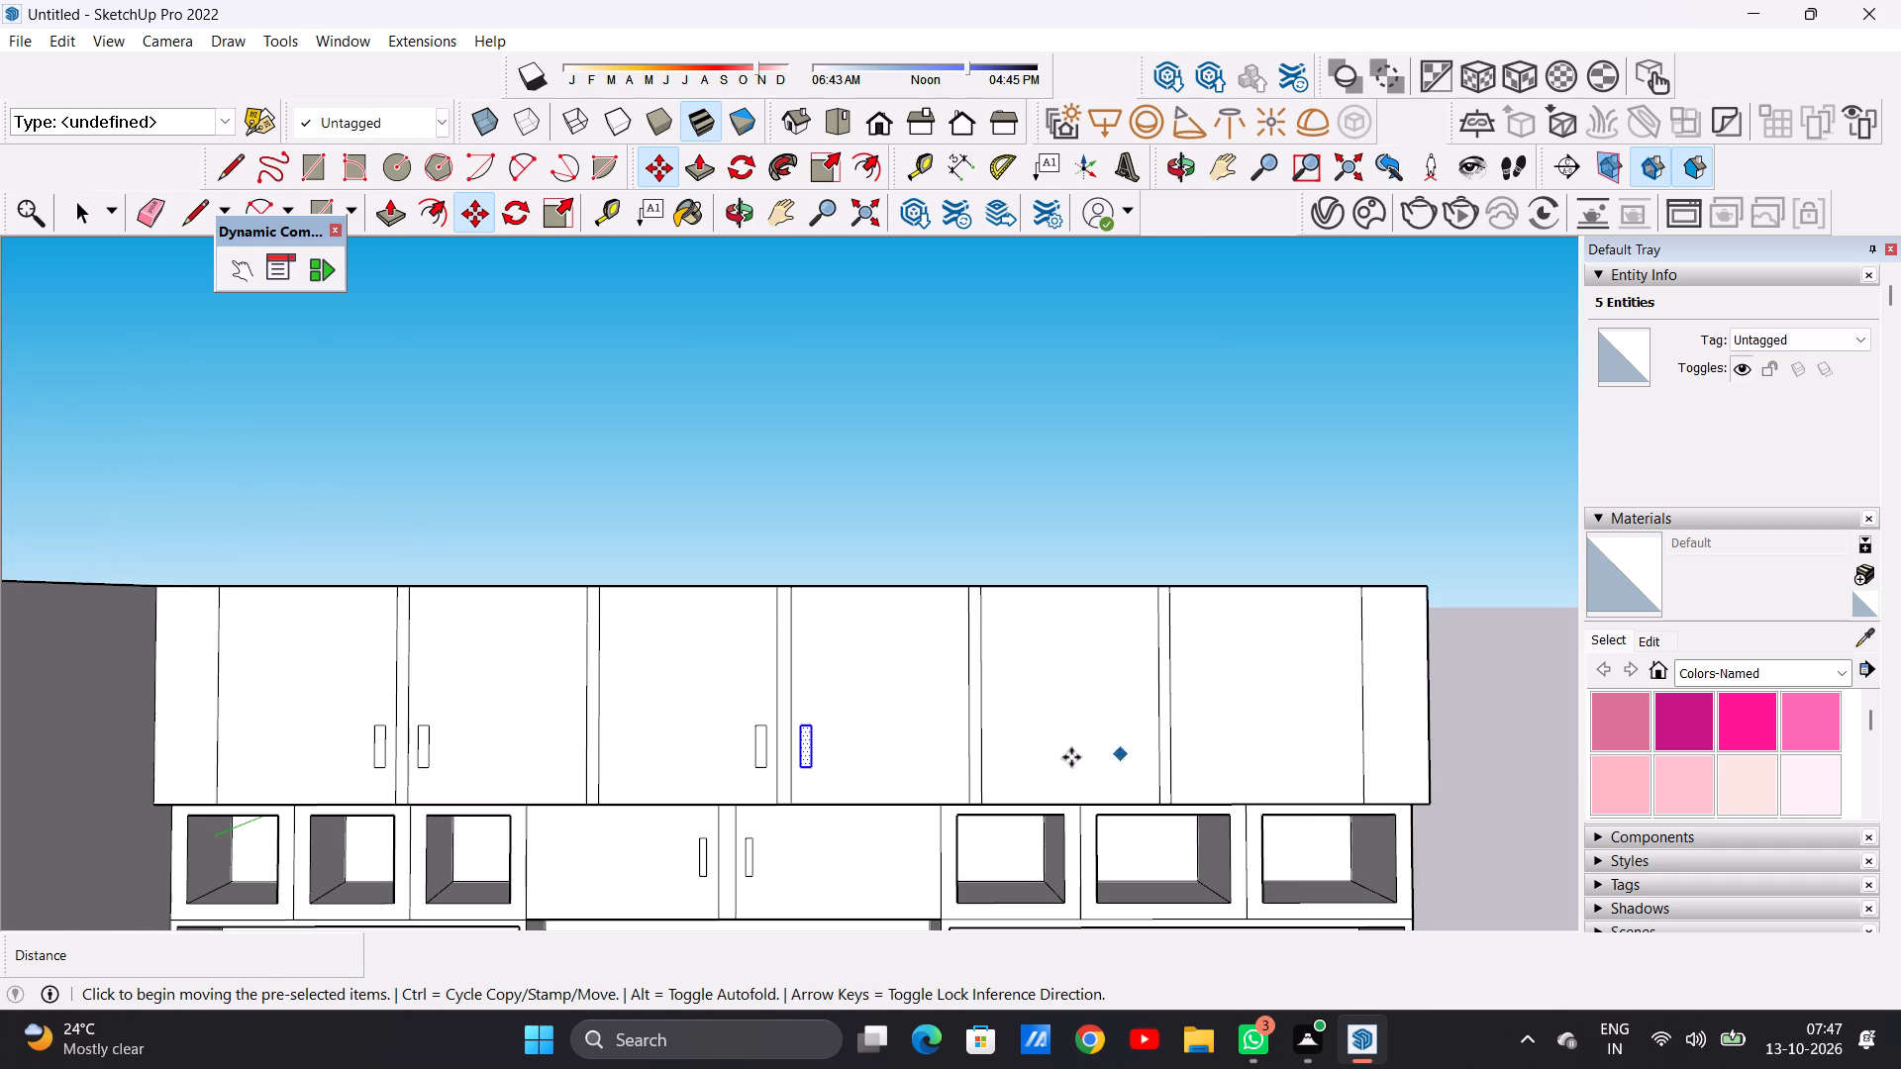
pyautogui.scroll(5, 837, 780)
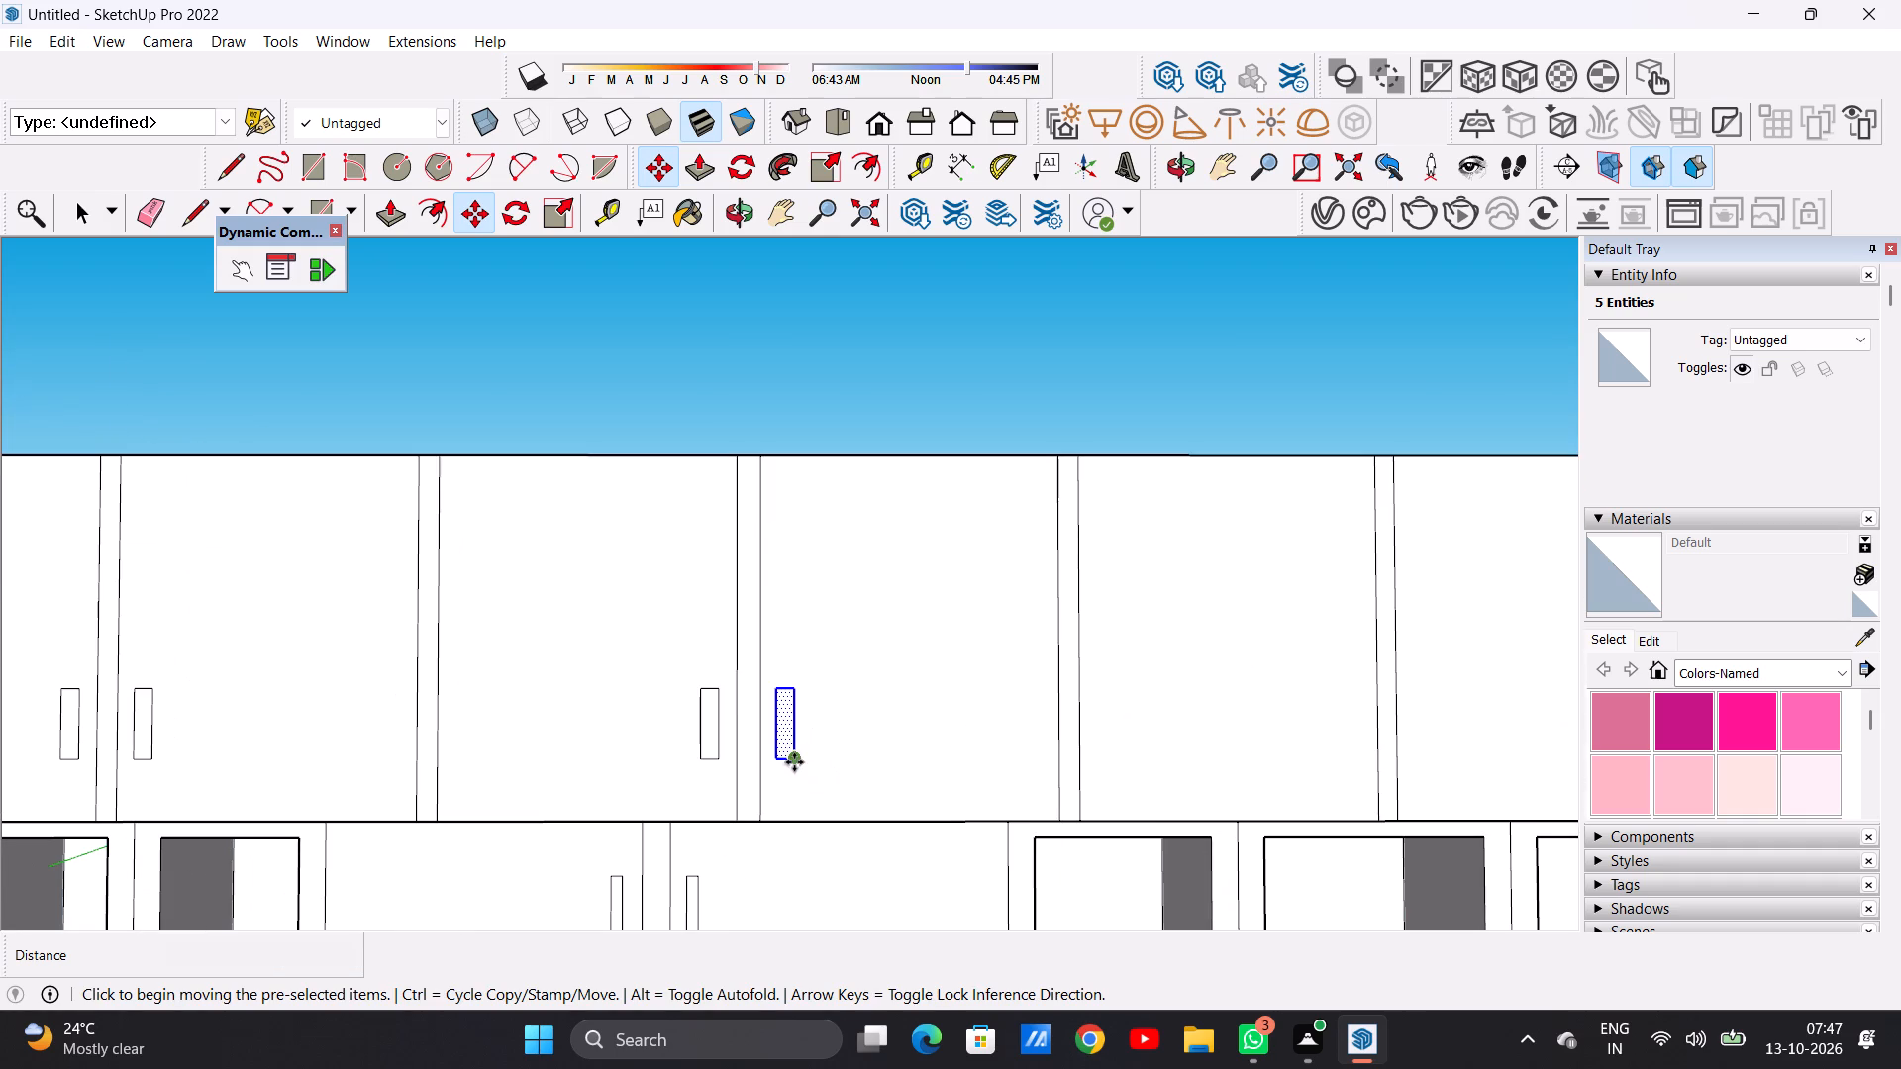
pyautogui.click(794, 762)
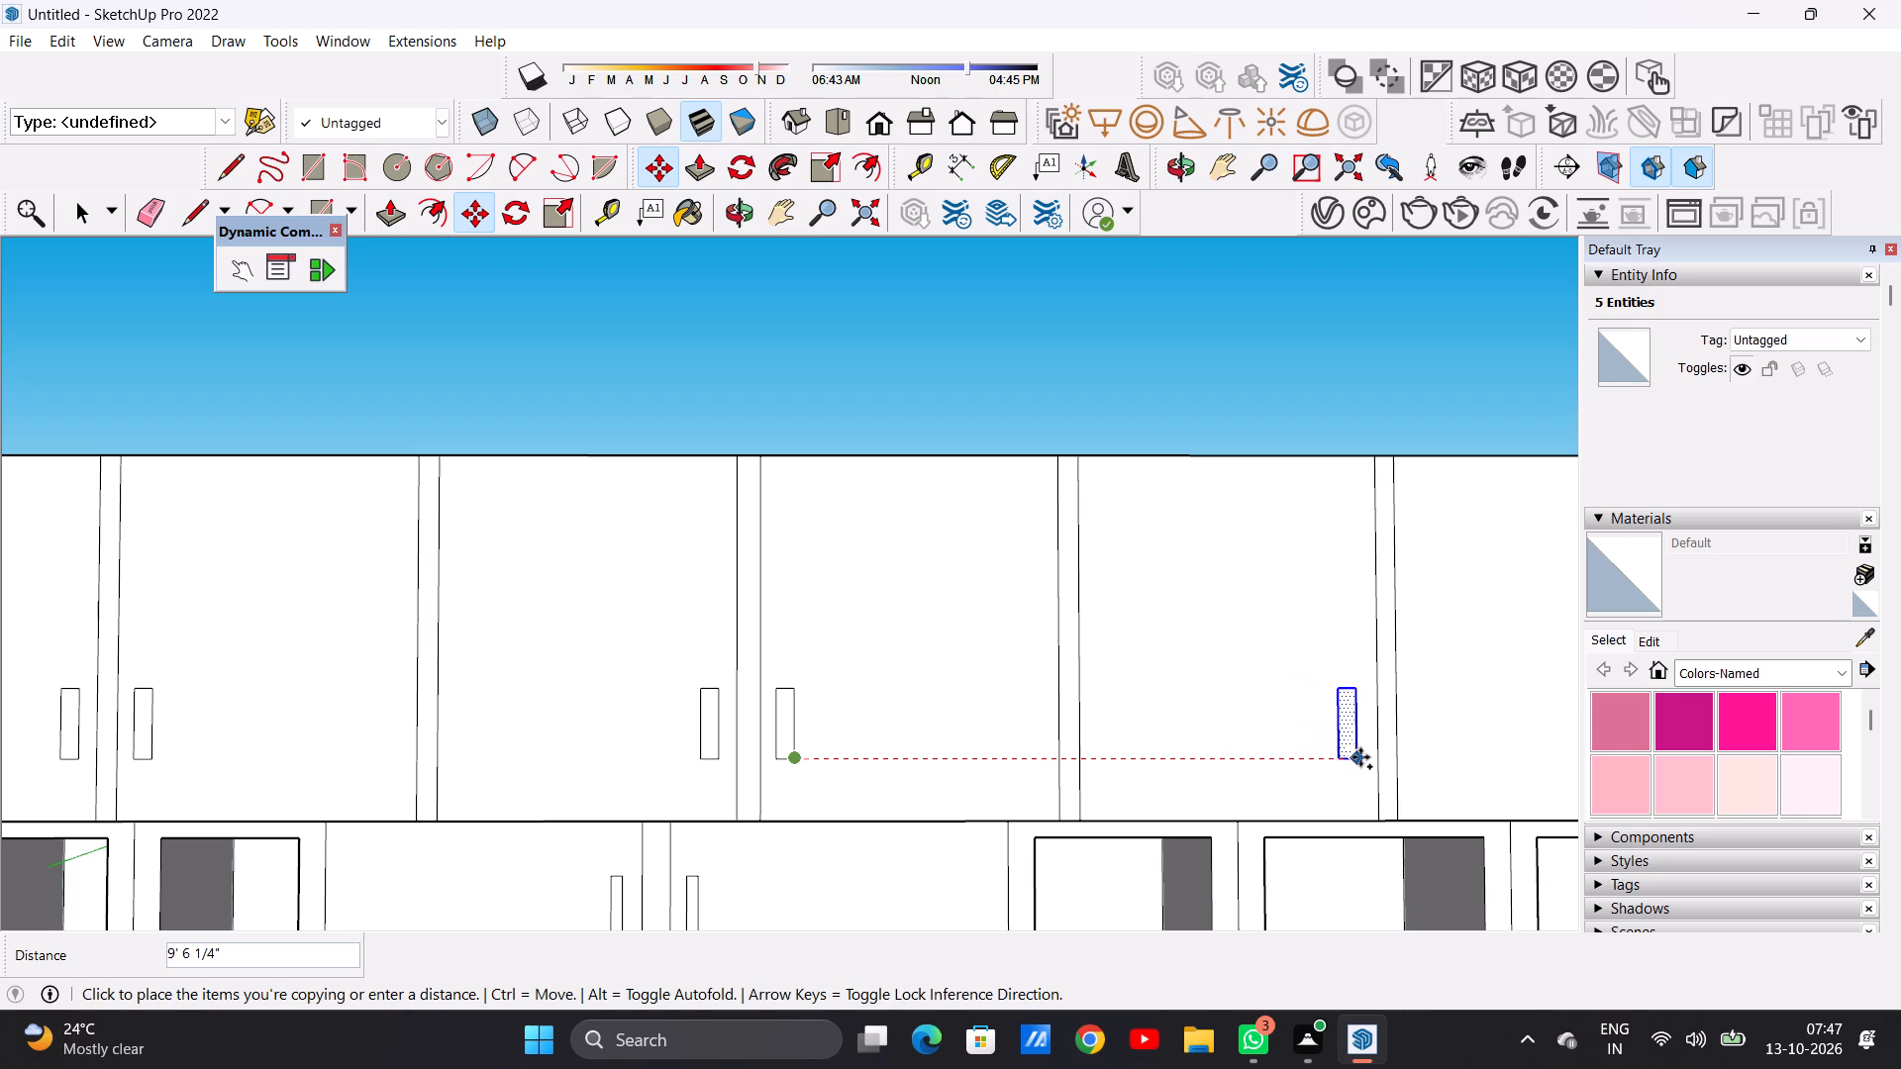
pyautogui.click(1361, 757)
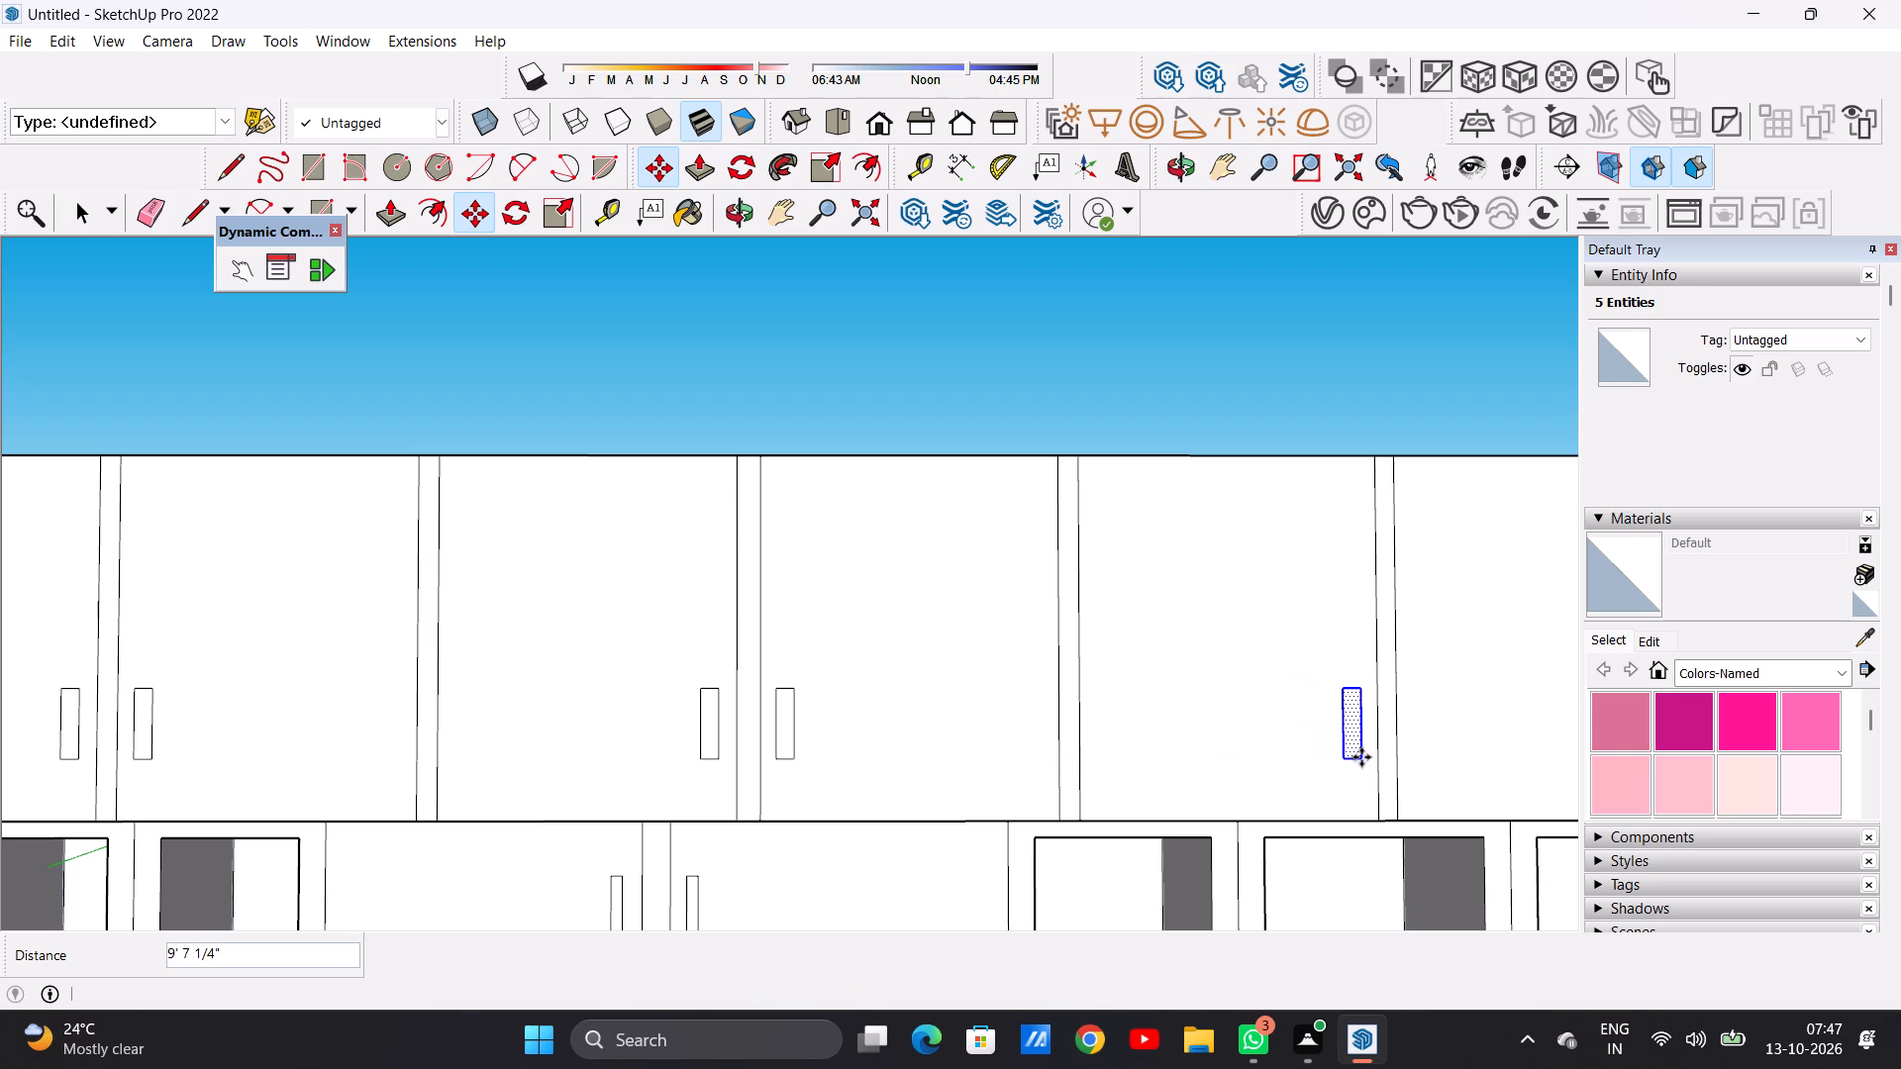
pyautogui.click(1361, 757)
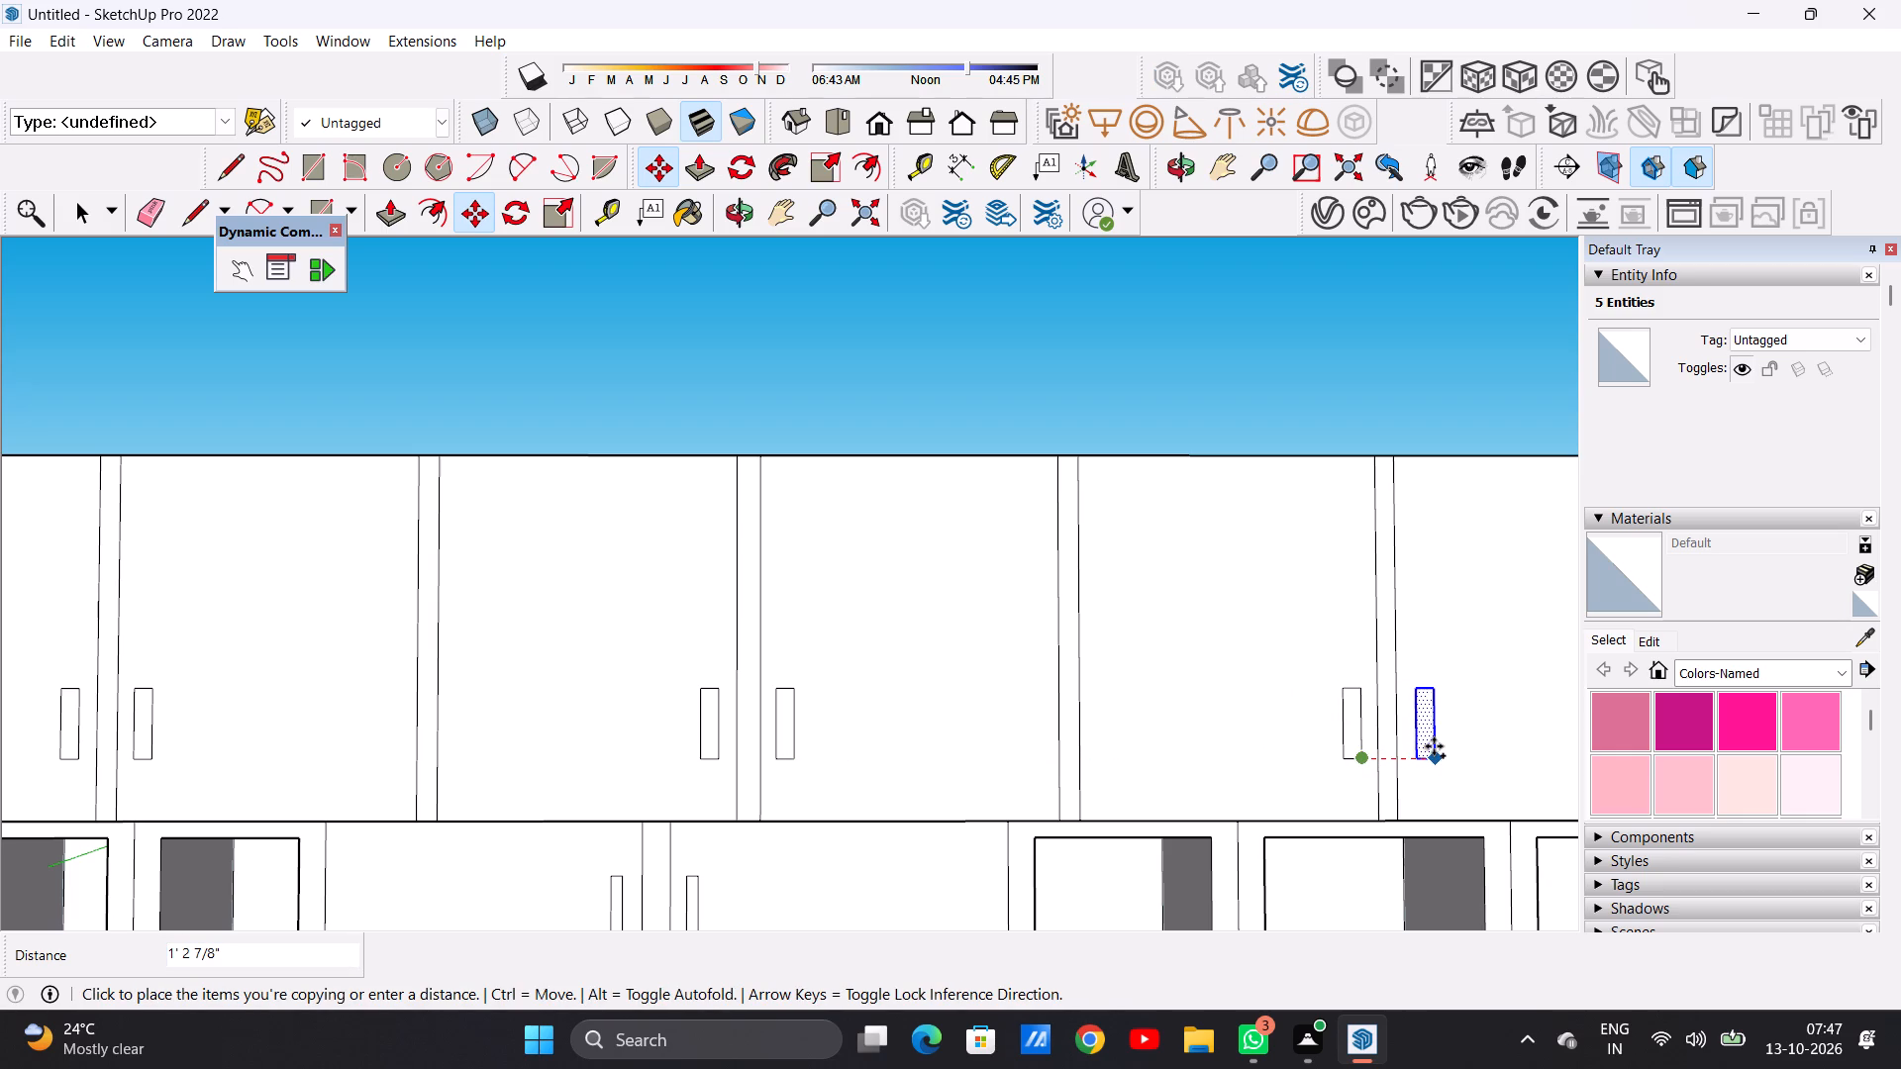
pyautogui.click(1432, 747)
pyautogui.press('space')
pyautogui.scroll(-8, 1214, 736)
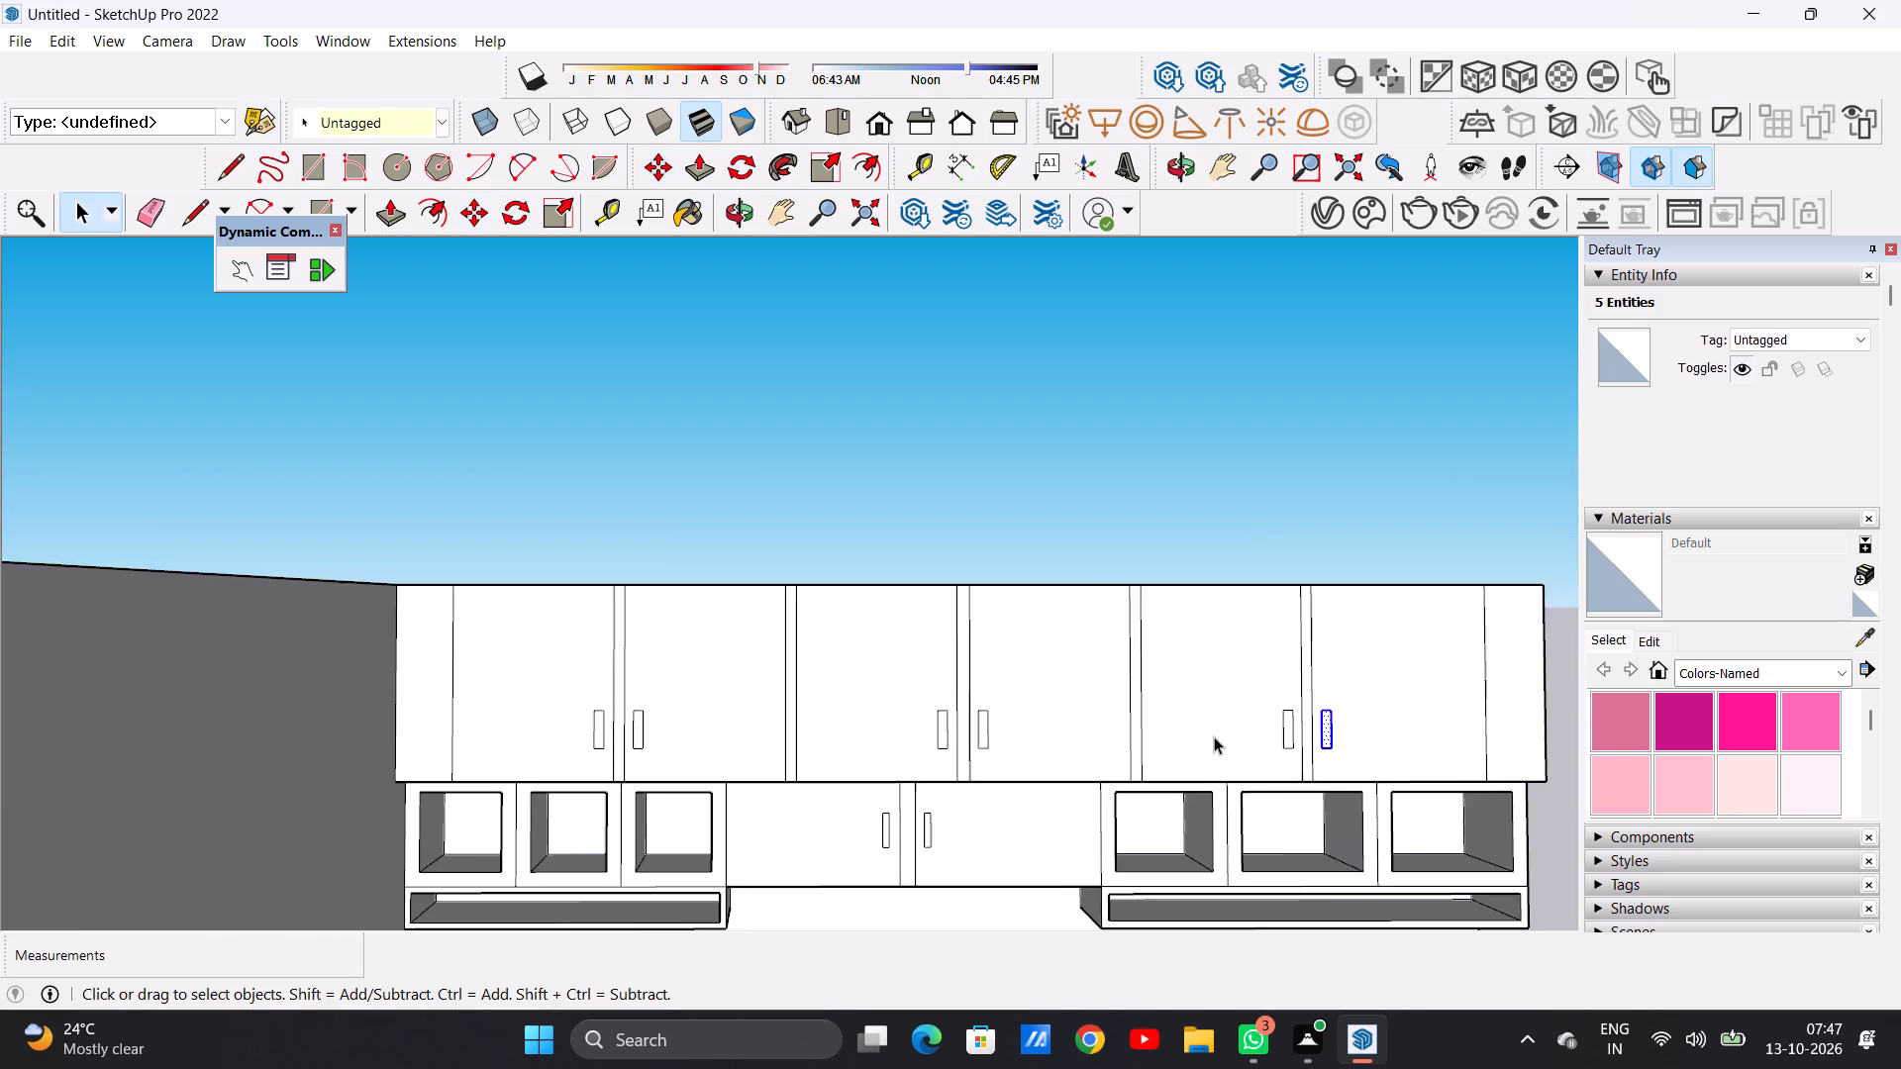
pyautogui.click(1249, 475)
# Examine the whole kitchen from several angles, checking the upper cabinets, open shelves and counter.
pyautogui.scroll(-6, 1220, 661)
pyautogui.scroll(7, 1100, 688)
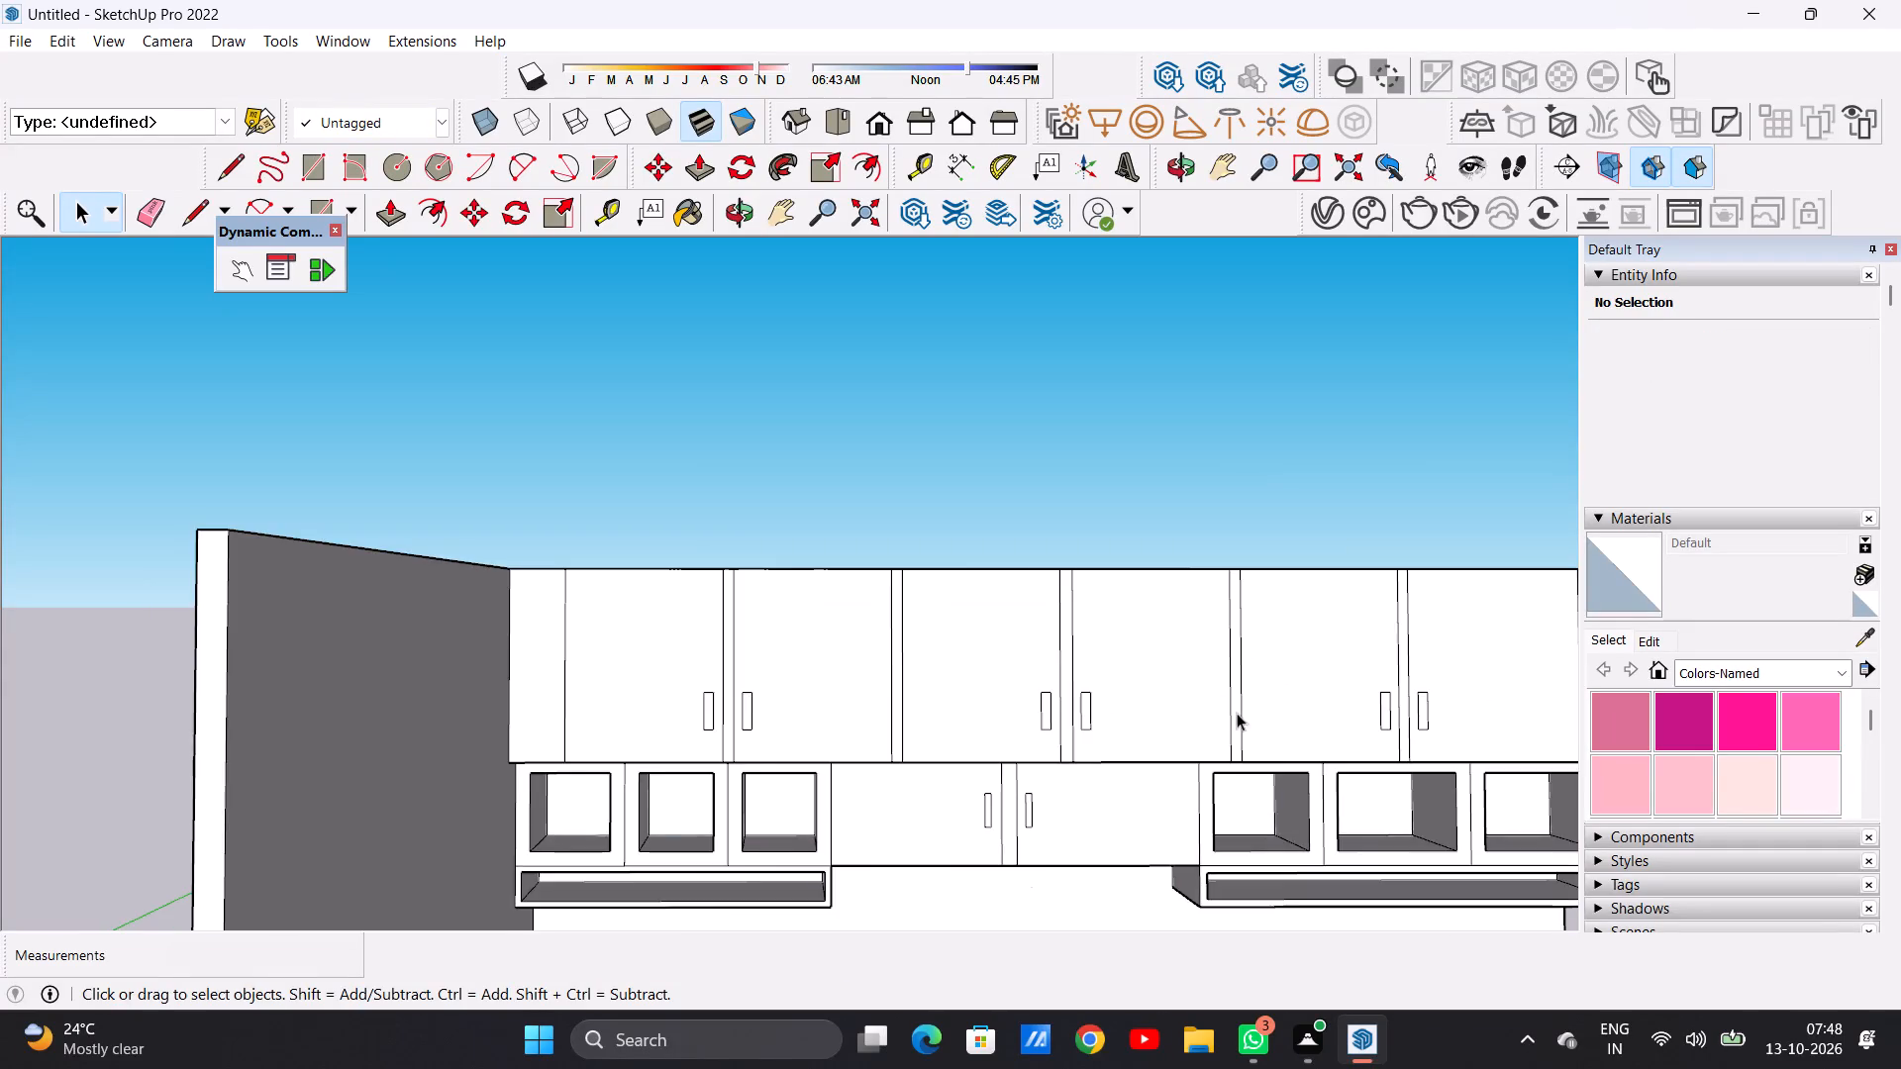
pyautogui.moveTo(1237, 713); pyautogui.dragTo(962, 774, button='middle')
pyautogui.middleClick(980, 771)
pyautogui.scroll(-16, 1066, 679)
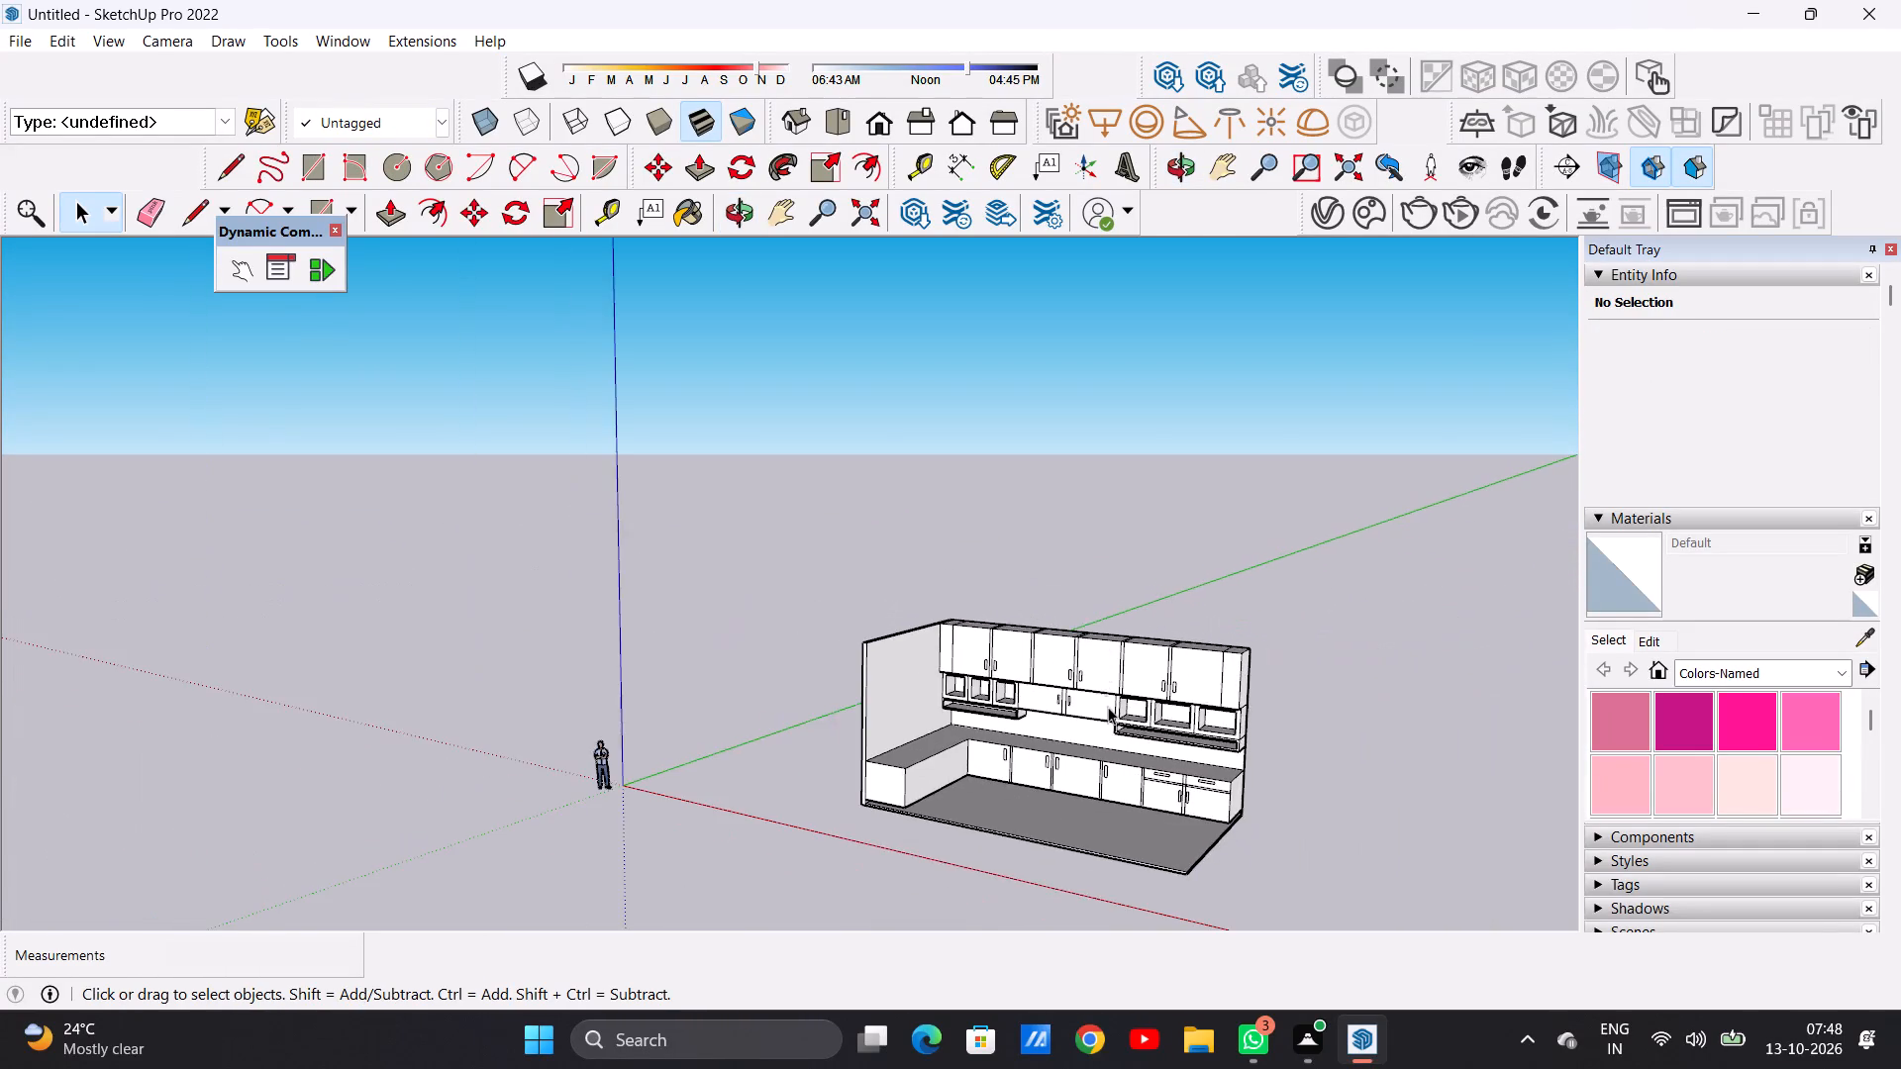
pyautogui.moveTo(1039, 720); pyautogui.dragTo(759, 710, button='middle')
pyautogui.scroll(6, 894, 666)
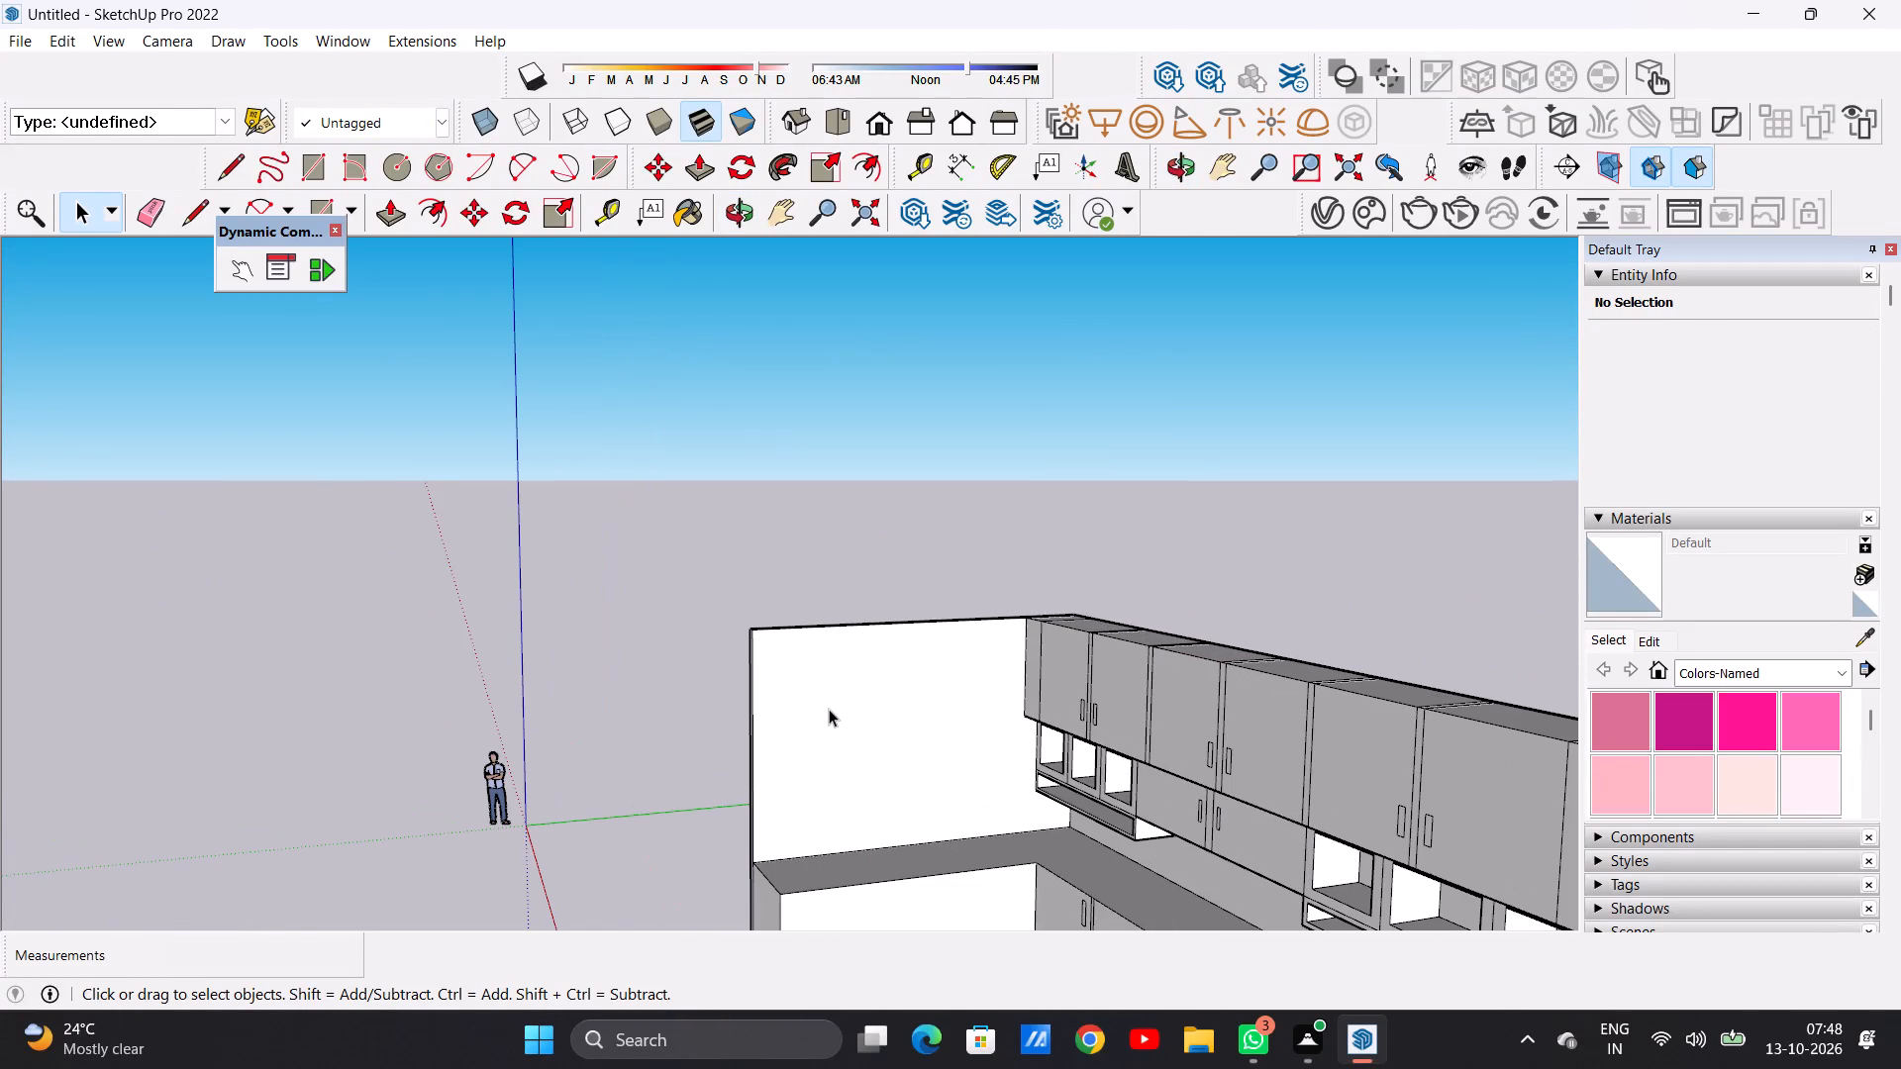
pyautogui.scroll(-10, 883, 683)
pyautogui.moveTo(960, 747); pyautogui.dragTo(1215, 721, button='middle')
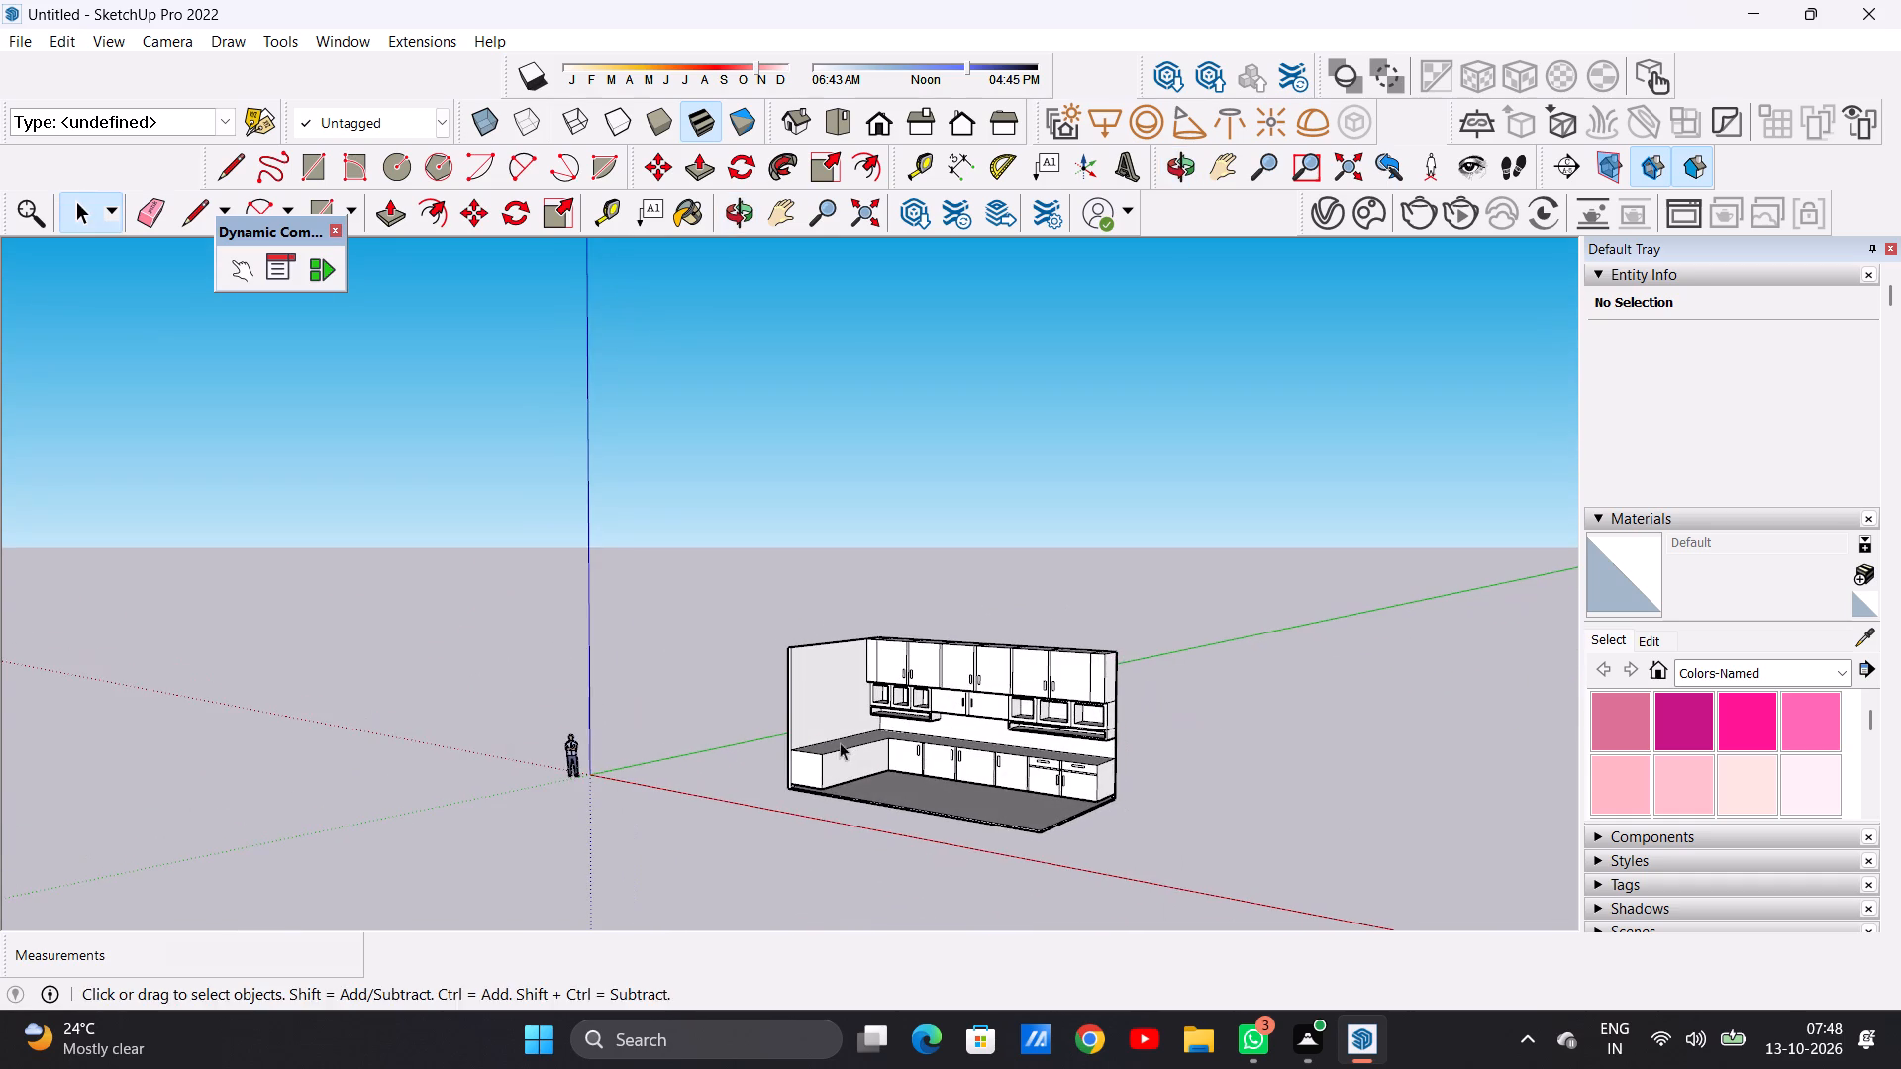
pyautogui.moveTo(825, 753); pyautogui.dragTo(1014, 769, button='middle')
pyautogui.scroll(2, 894, 704)
pyautogui.scroll(-1, 892, 702)
pyautogui.scroll(17, 892, 702)
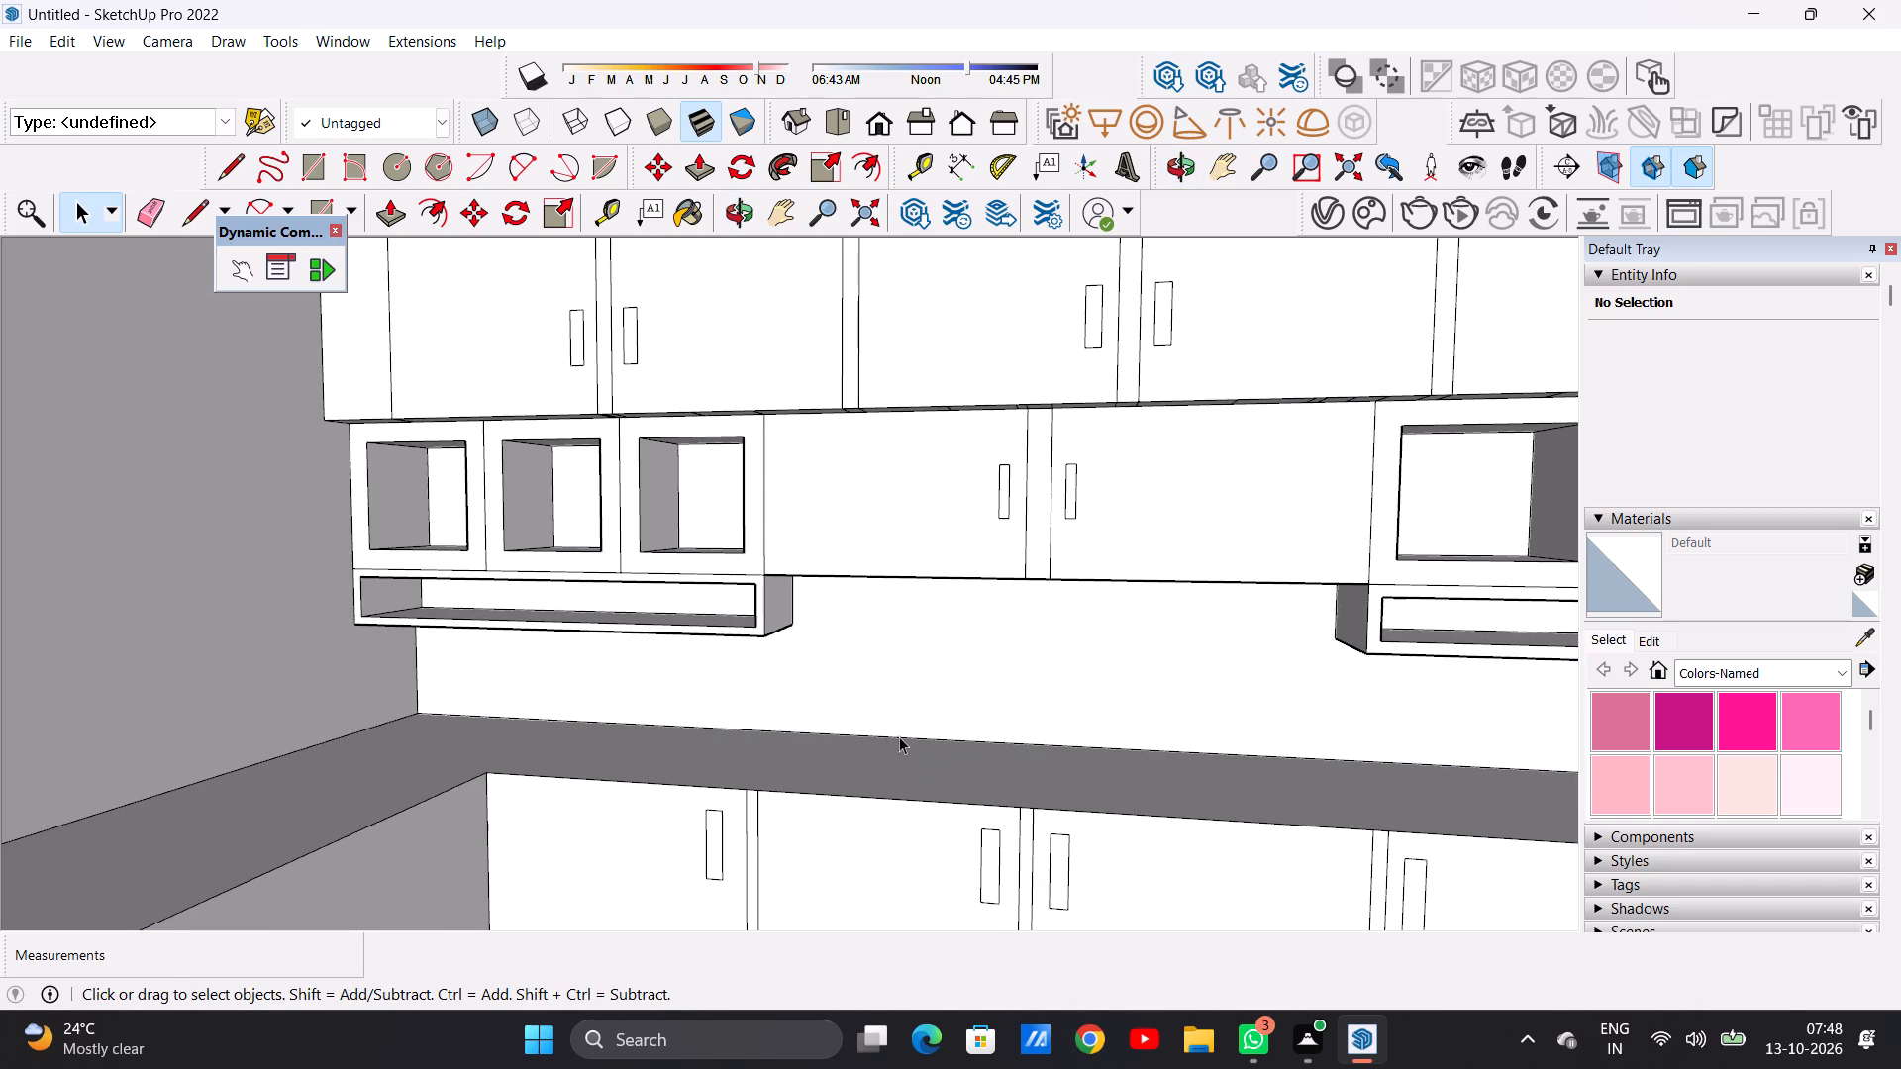
pyautogui.scroll(-6, 895, 679)
pyautogui.moveTo(1023, 721); pyautogui.dragTo(1083, 810, button='middle')
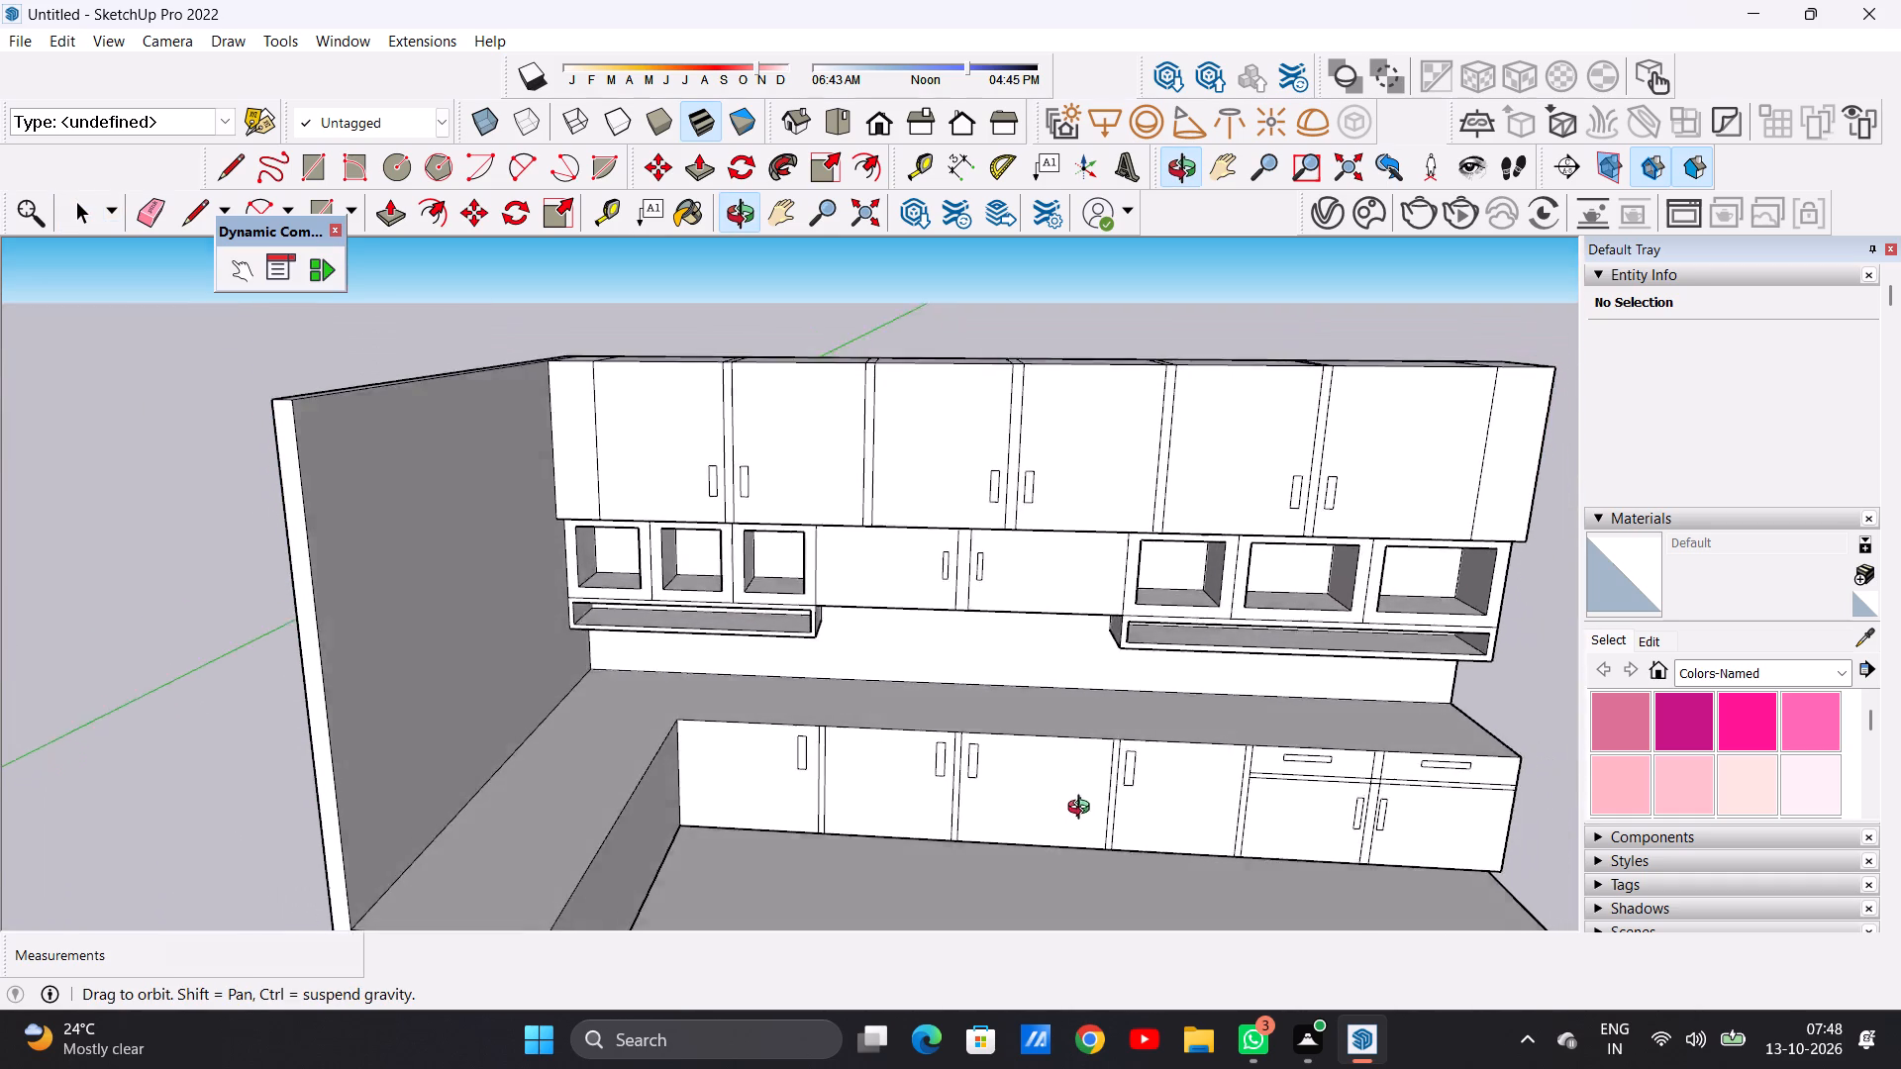
pyautogui.moveTo(1083, 810); pyautogui.dragTo(1106, 846, button='middle')
pyautogui.scroll(4, 955, 702)
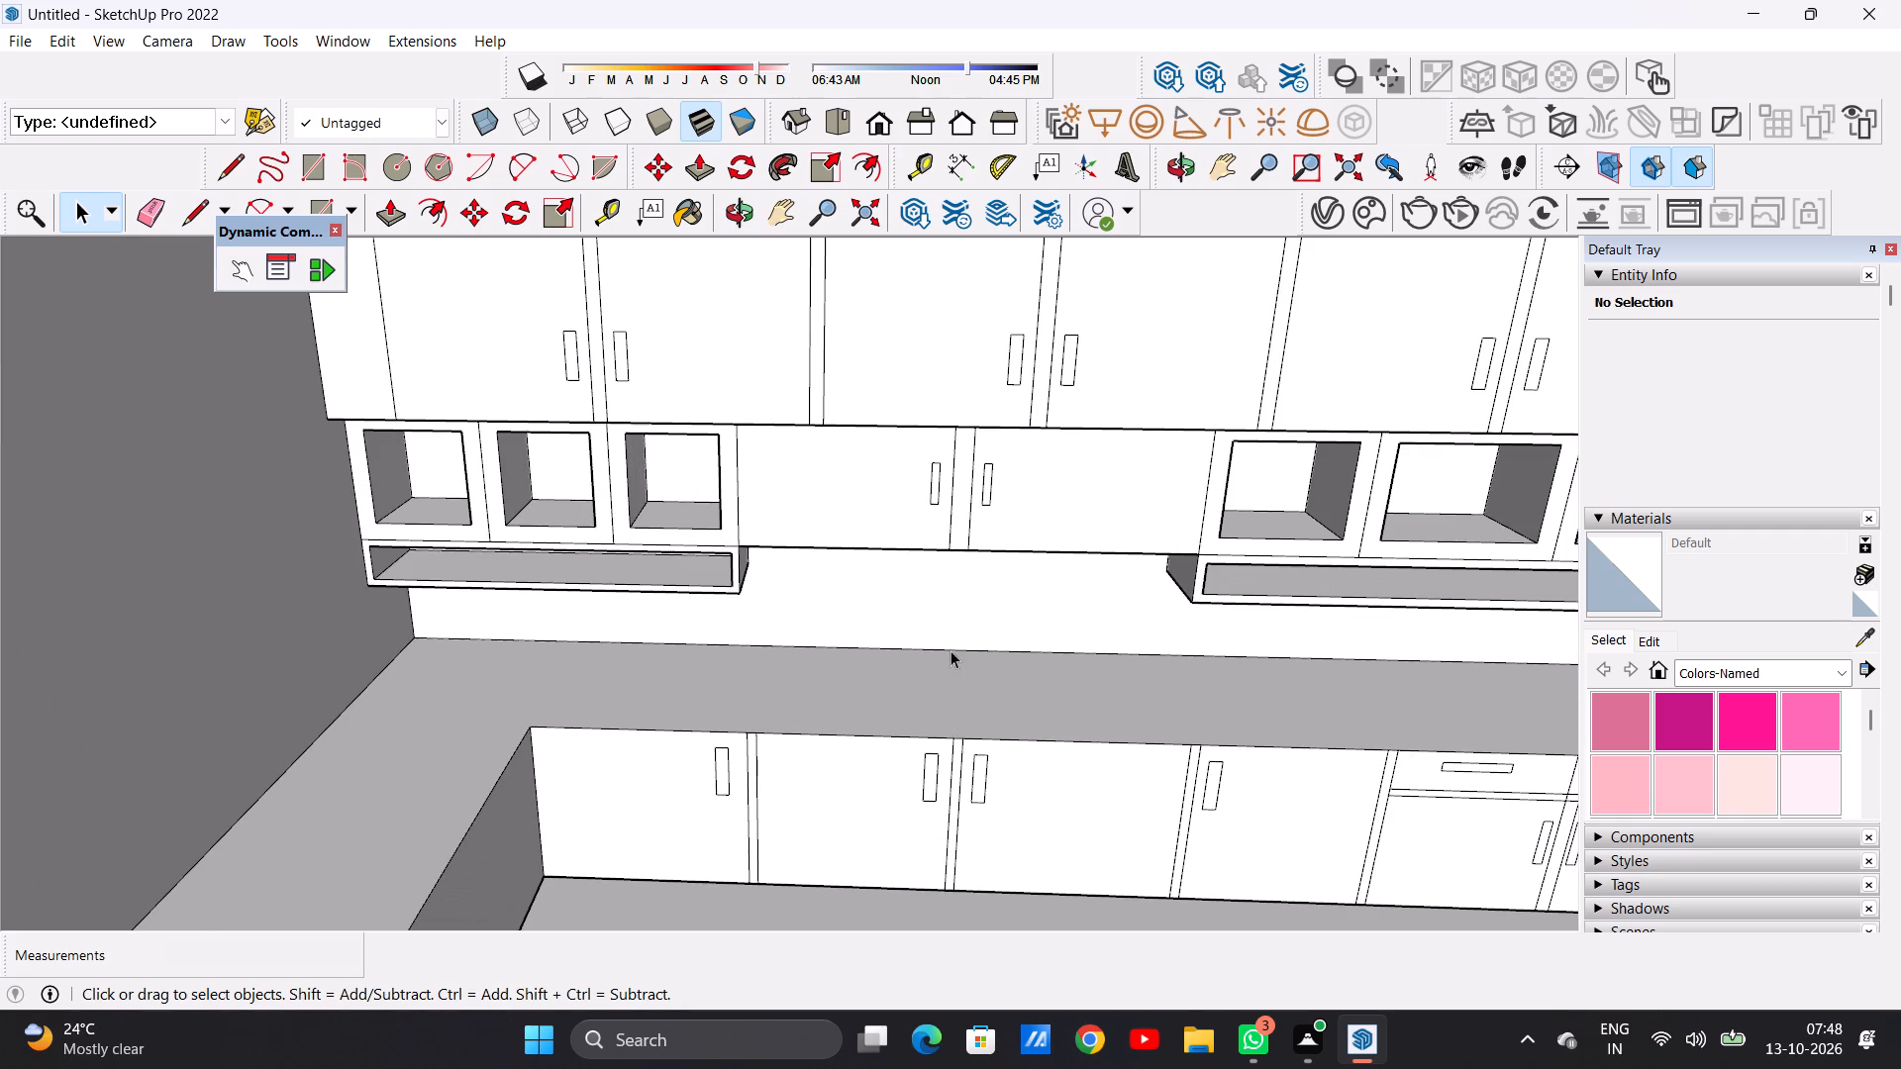
pyautogui.scroll(-1, 989, 649)
# Erase the two seam lines across the underside of the middle handled cabinets between the open shelf units.
pyautogui.moveTo(990, 653); pyautogui.dragTo(990, 480, button='middle')
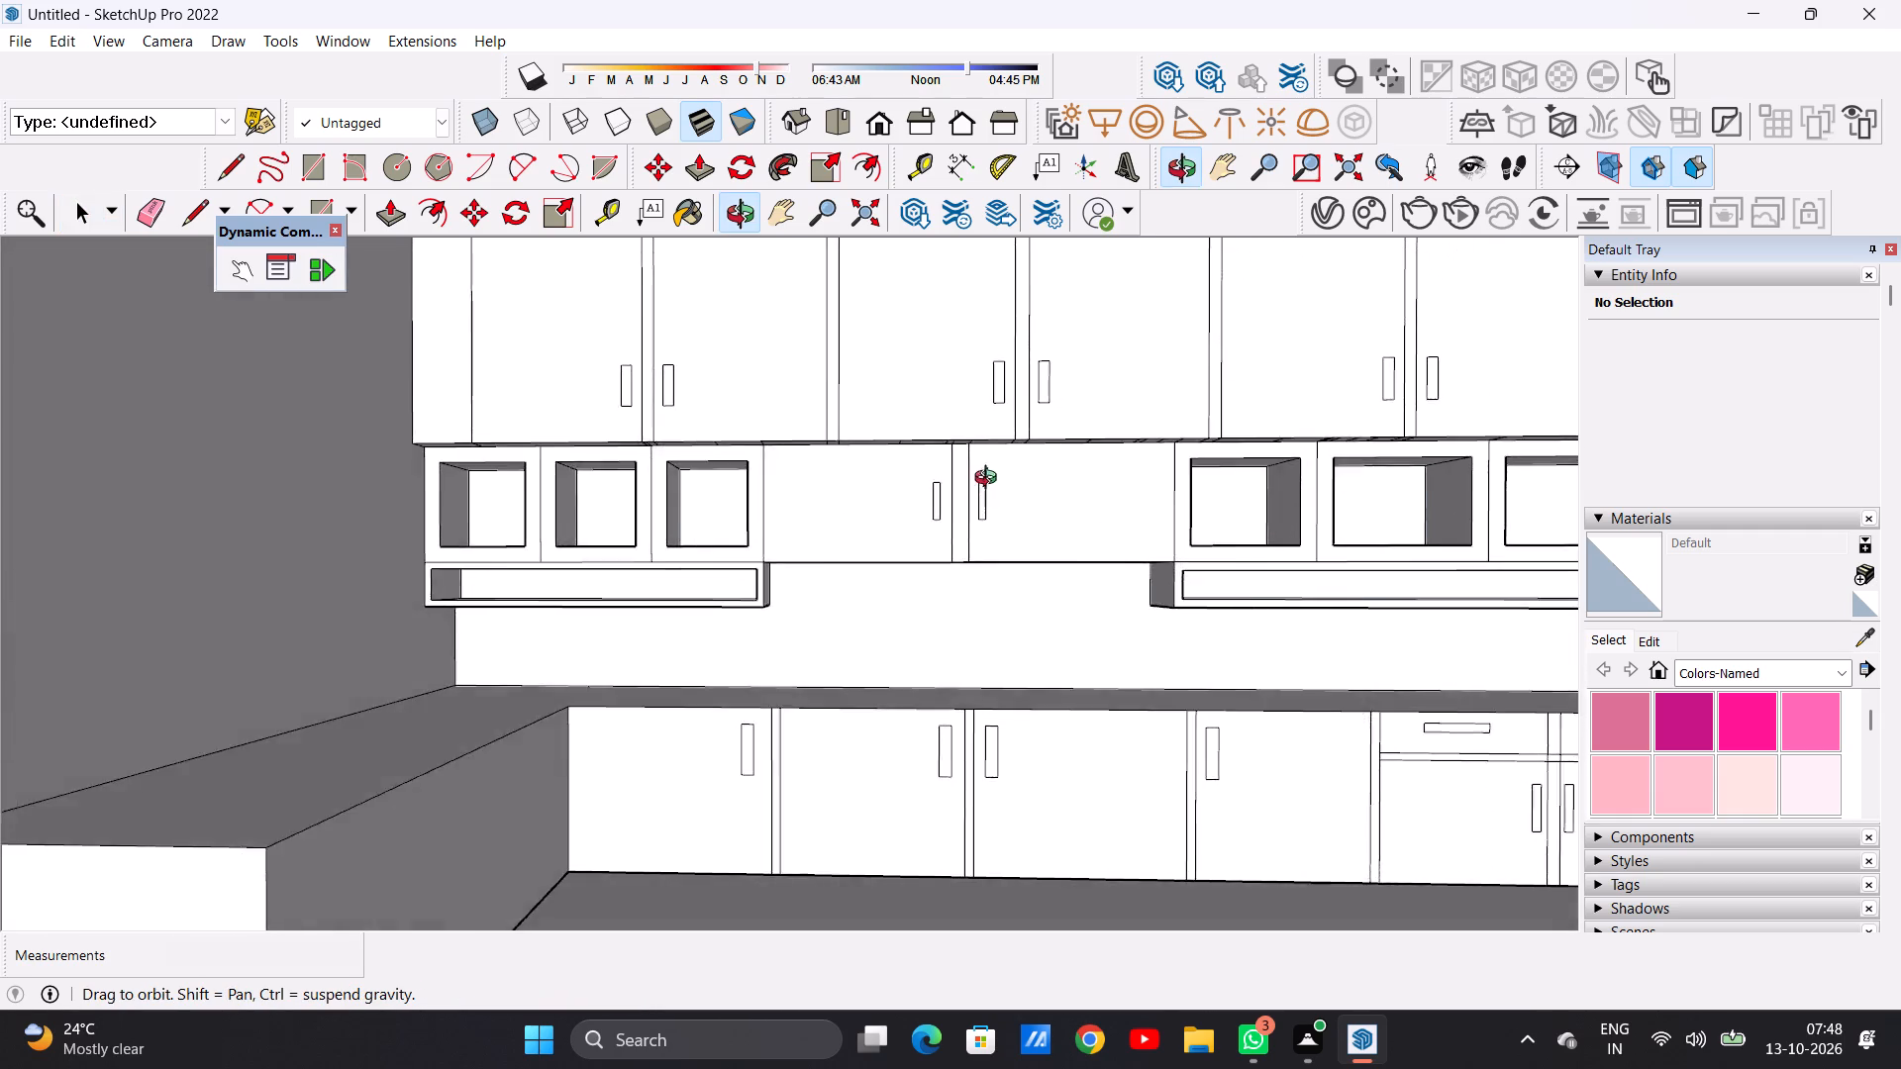
pyautogui.moveTo(990, 480); pyautogui.dragTo(976, 419, button='middle')
pyautogui.scroll(7, 963, 598)
pyautogui.moveTo(975, 581); pyautogui.dragTo(963, 512, button='middle')
pyautogui.scroll(2, 960, 528)
pyautogui.press('e')
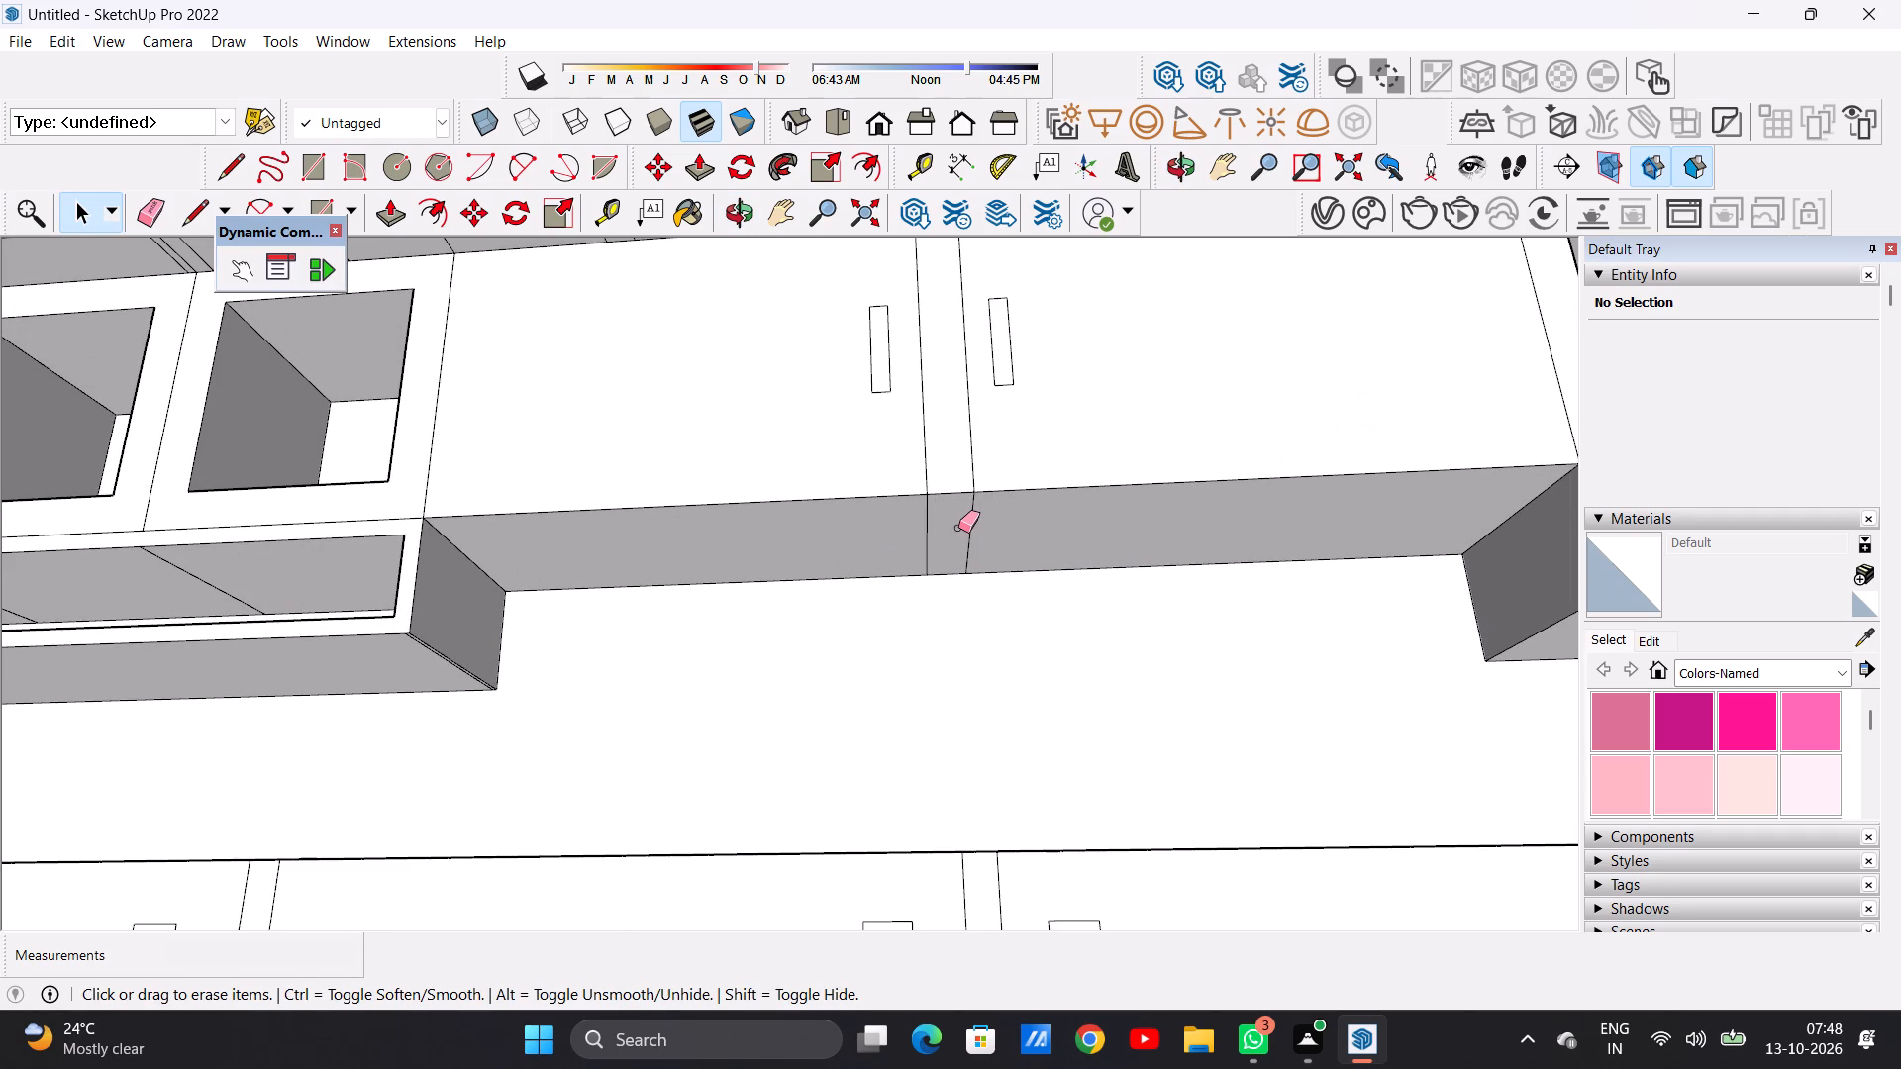
pyautogui.scroll(4, 958, 528)
pyautogui.moveTo(894, 551); pyautogui.dragTo(993, 546)
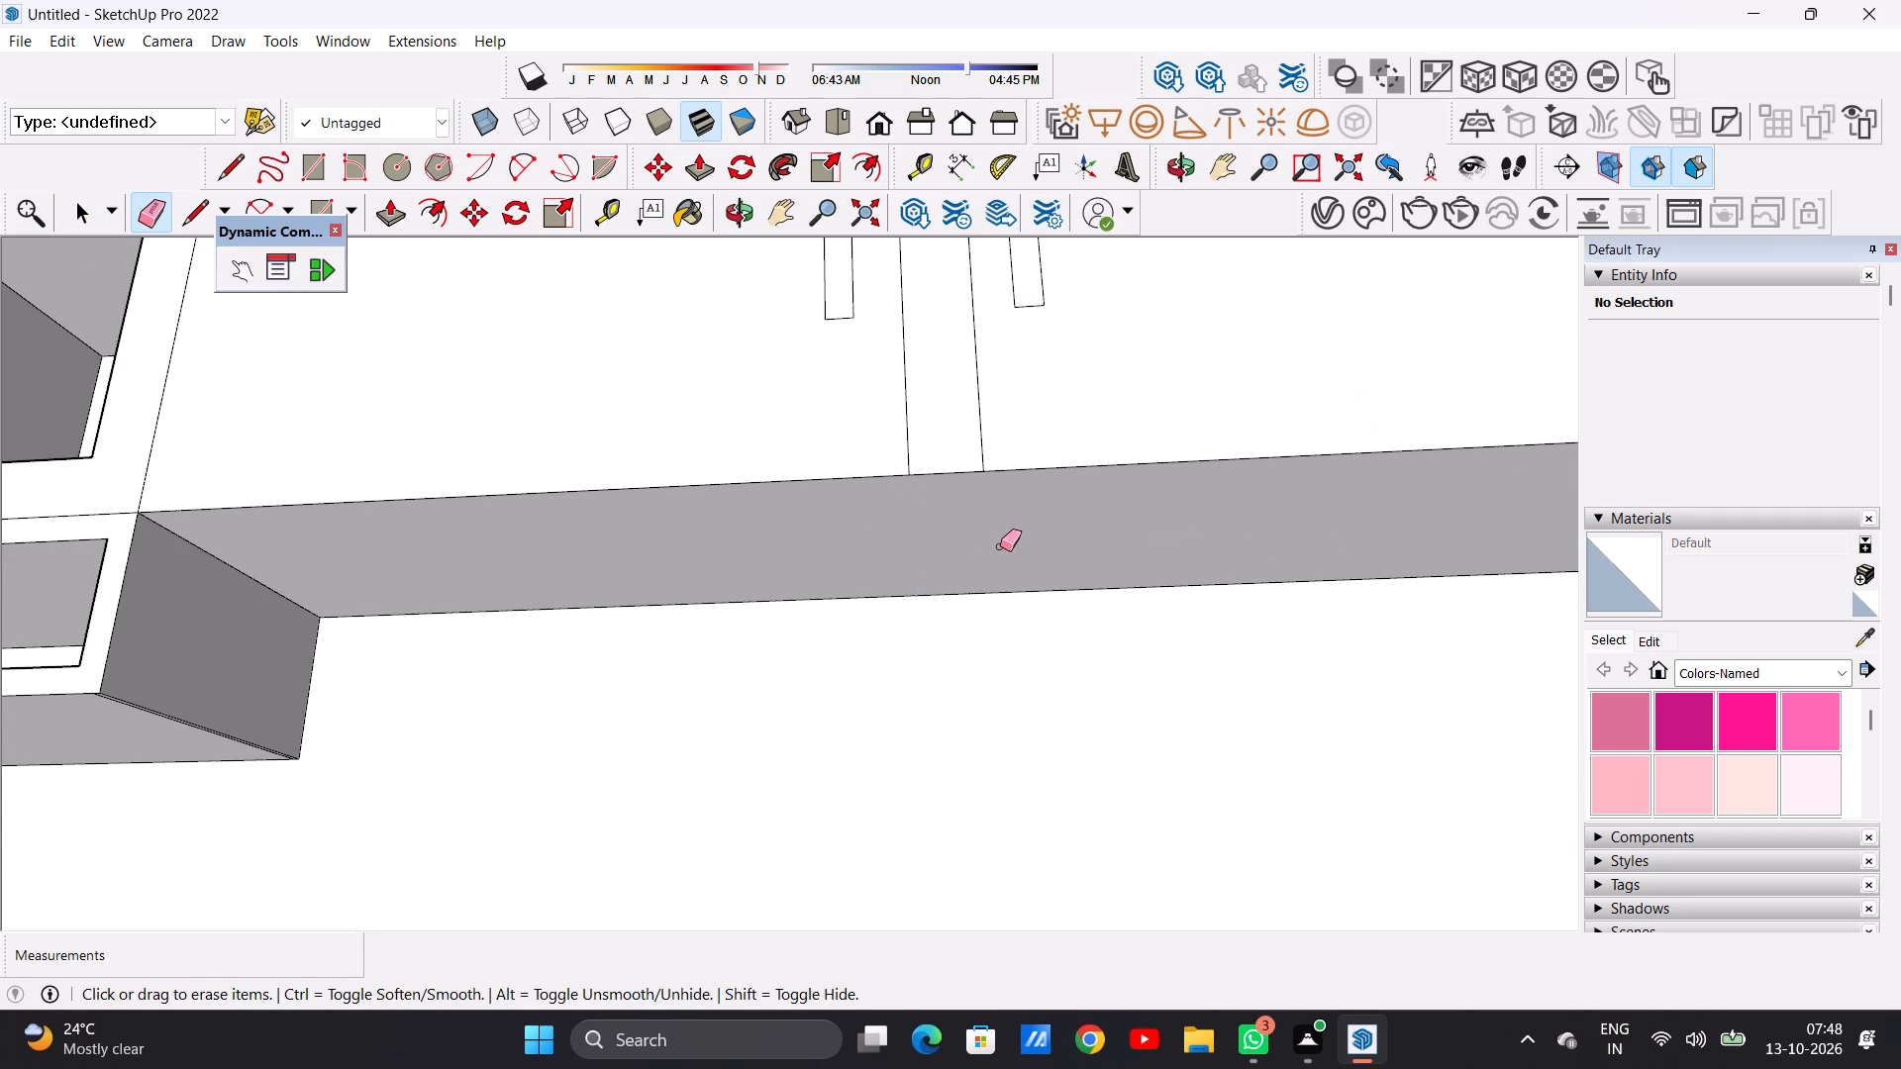
# Pull the underside of the middle handled cabinets down about 4" with Push/Pull.
pyautogui.press('space')
pyautogui.write('P')
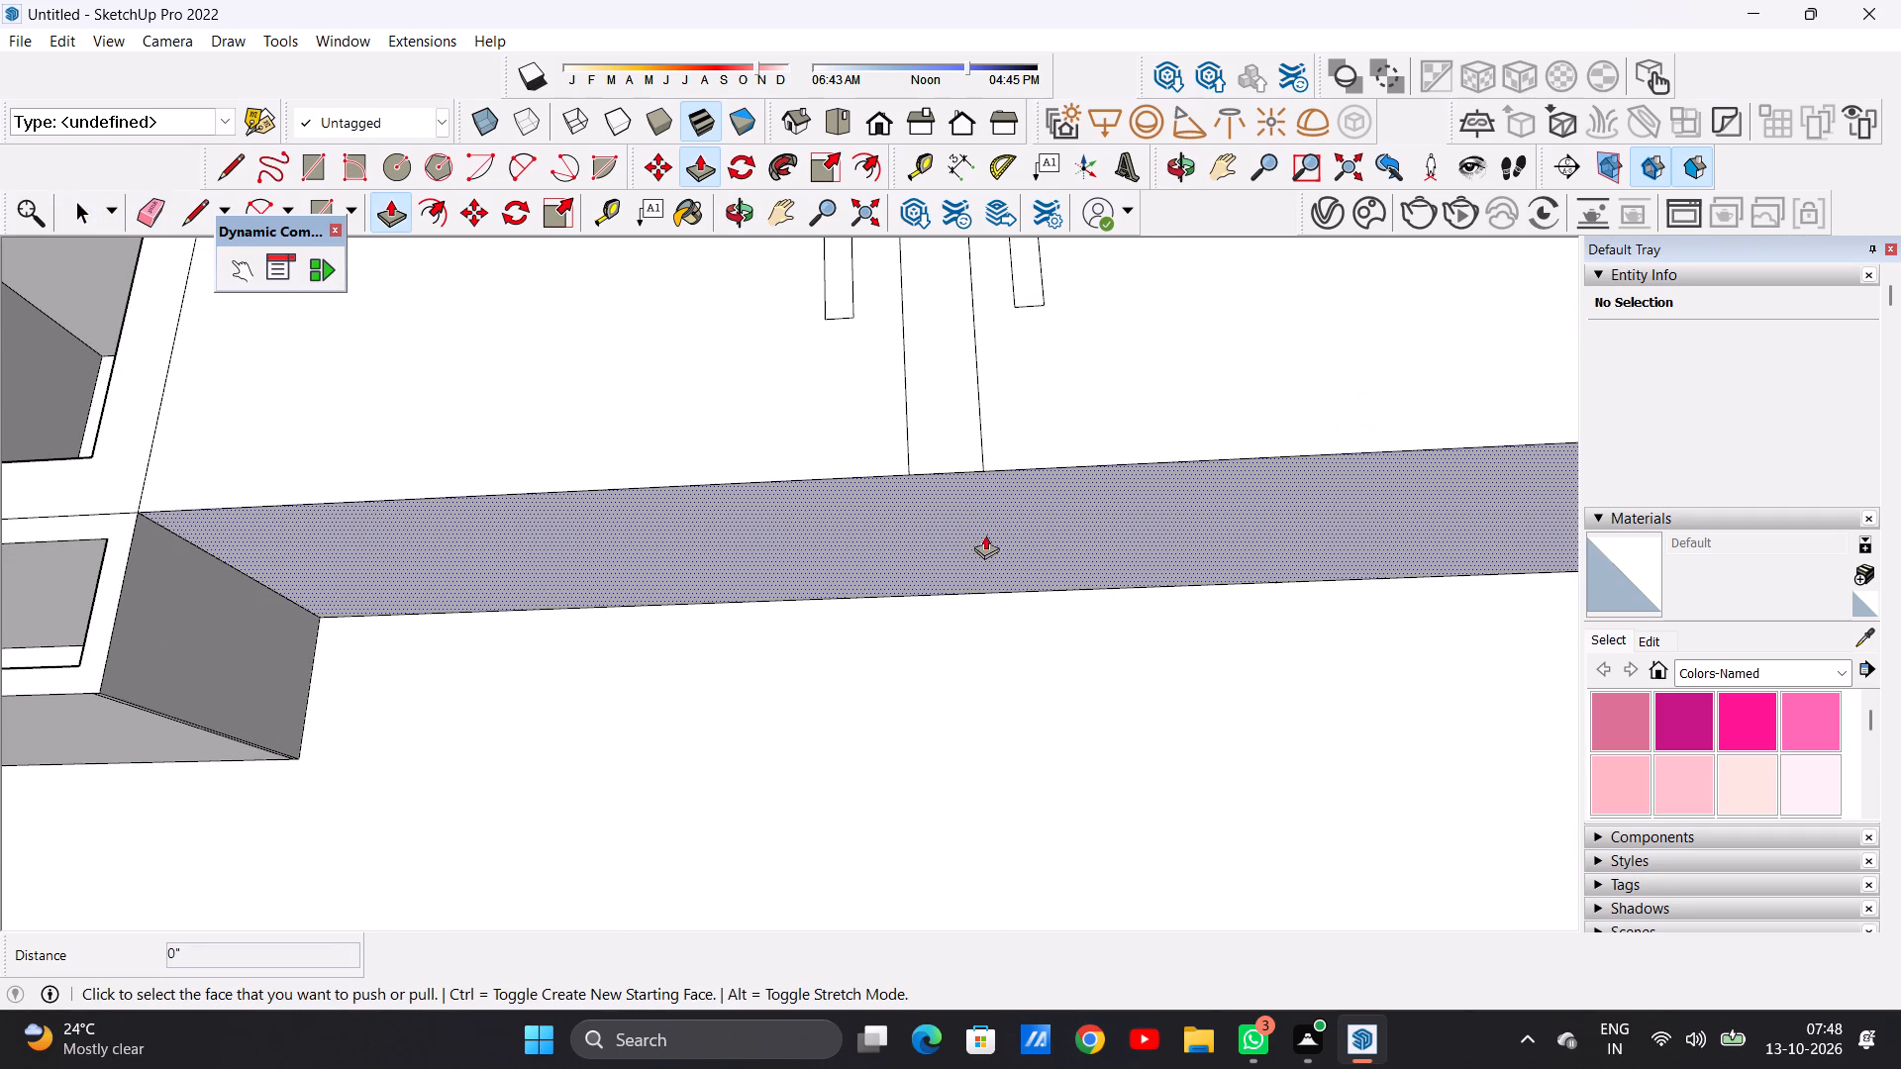
pyautogui.click(975, 505)
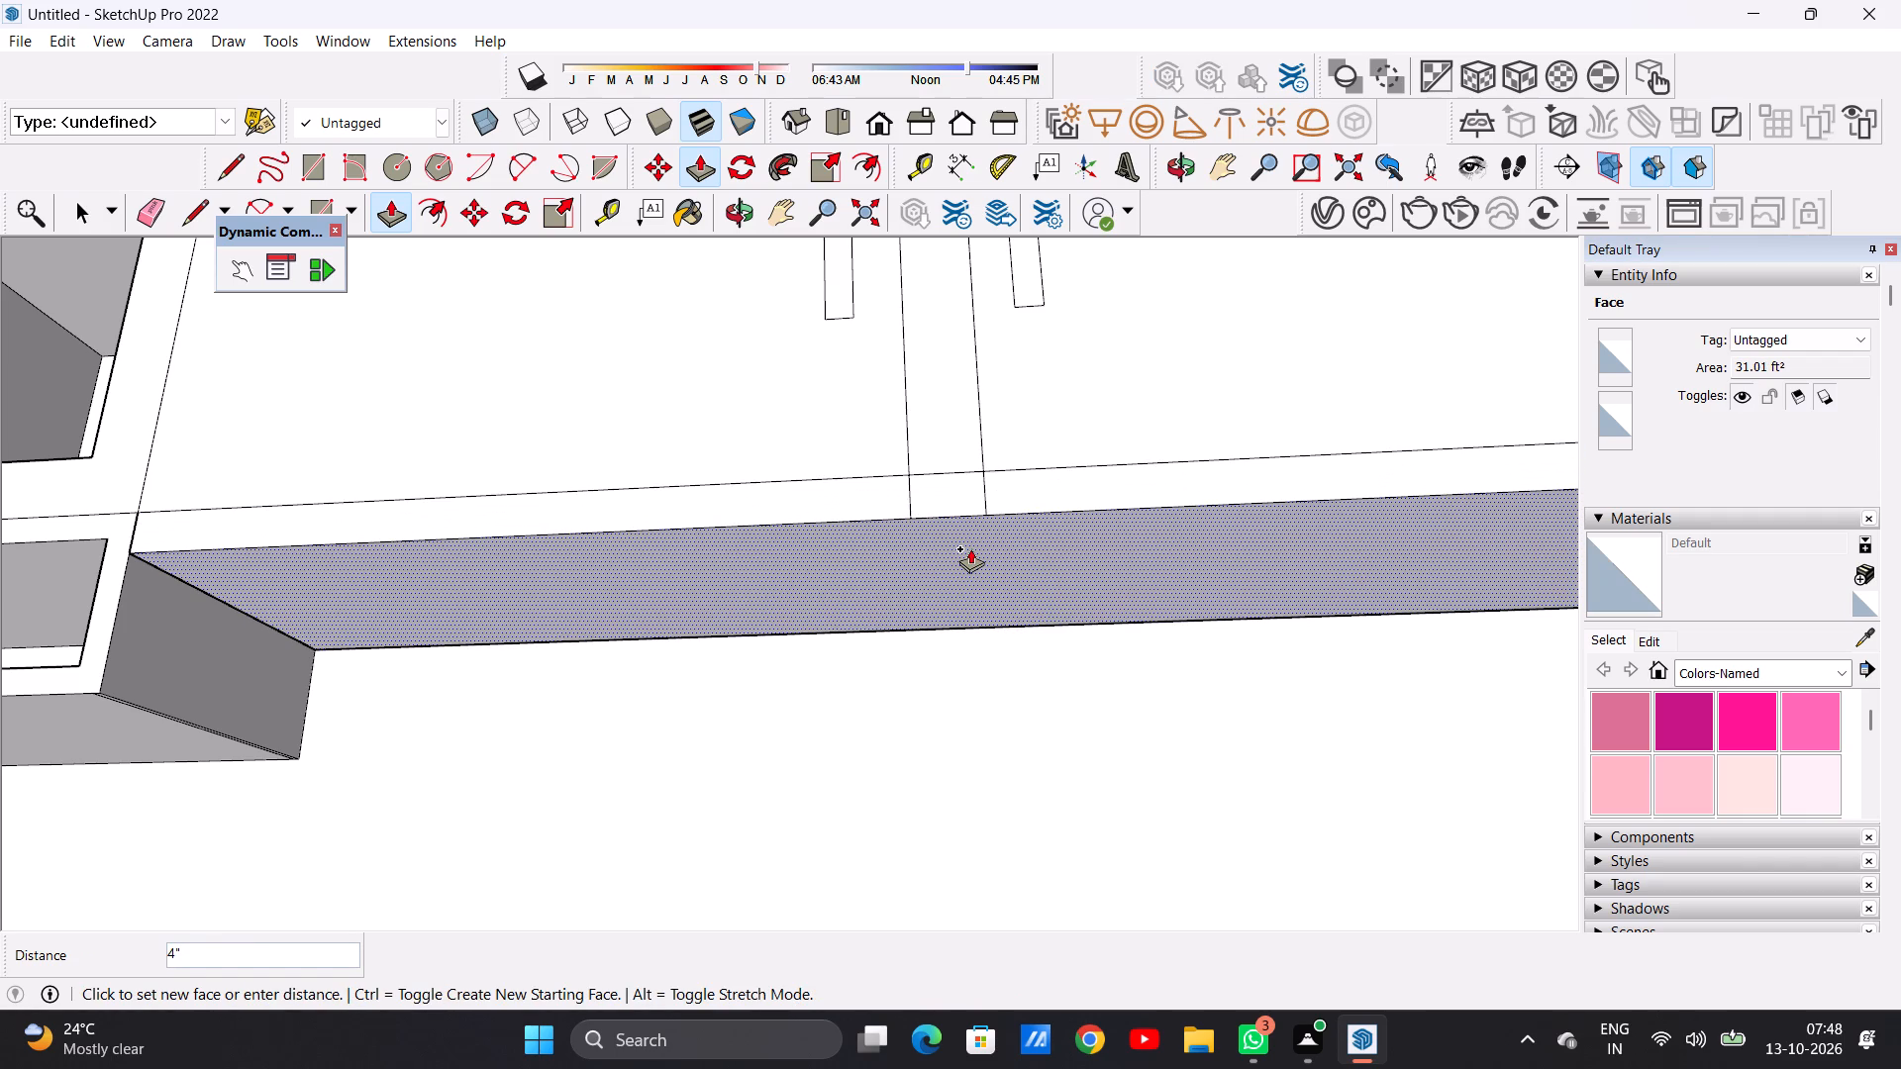
pyautogui.click(970, 548)
pyautogui.press('space')
# Erase the two short vertical edges crossing the new band below the middle handled cabinets' doors.
pyautogui.press('e')
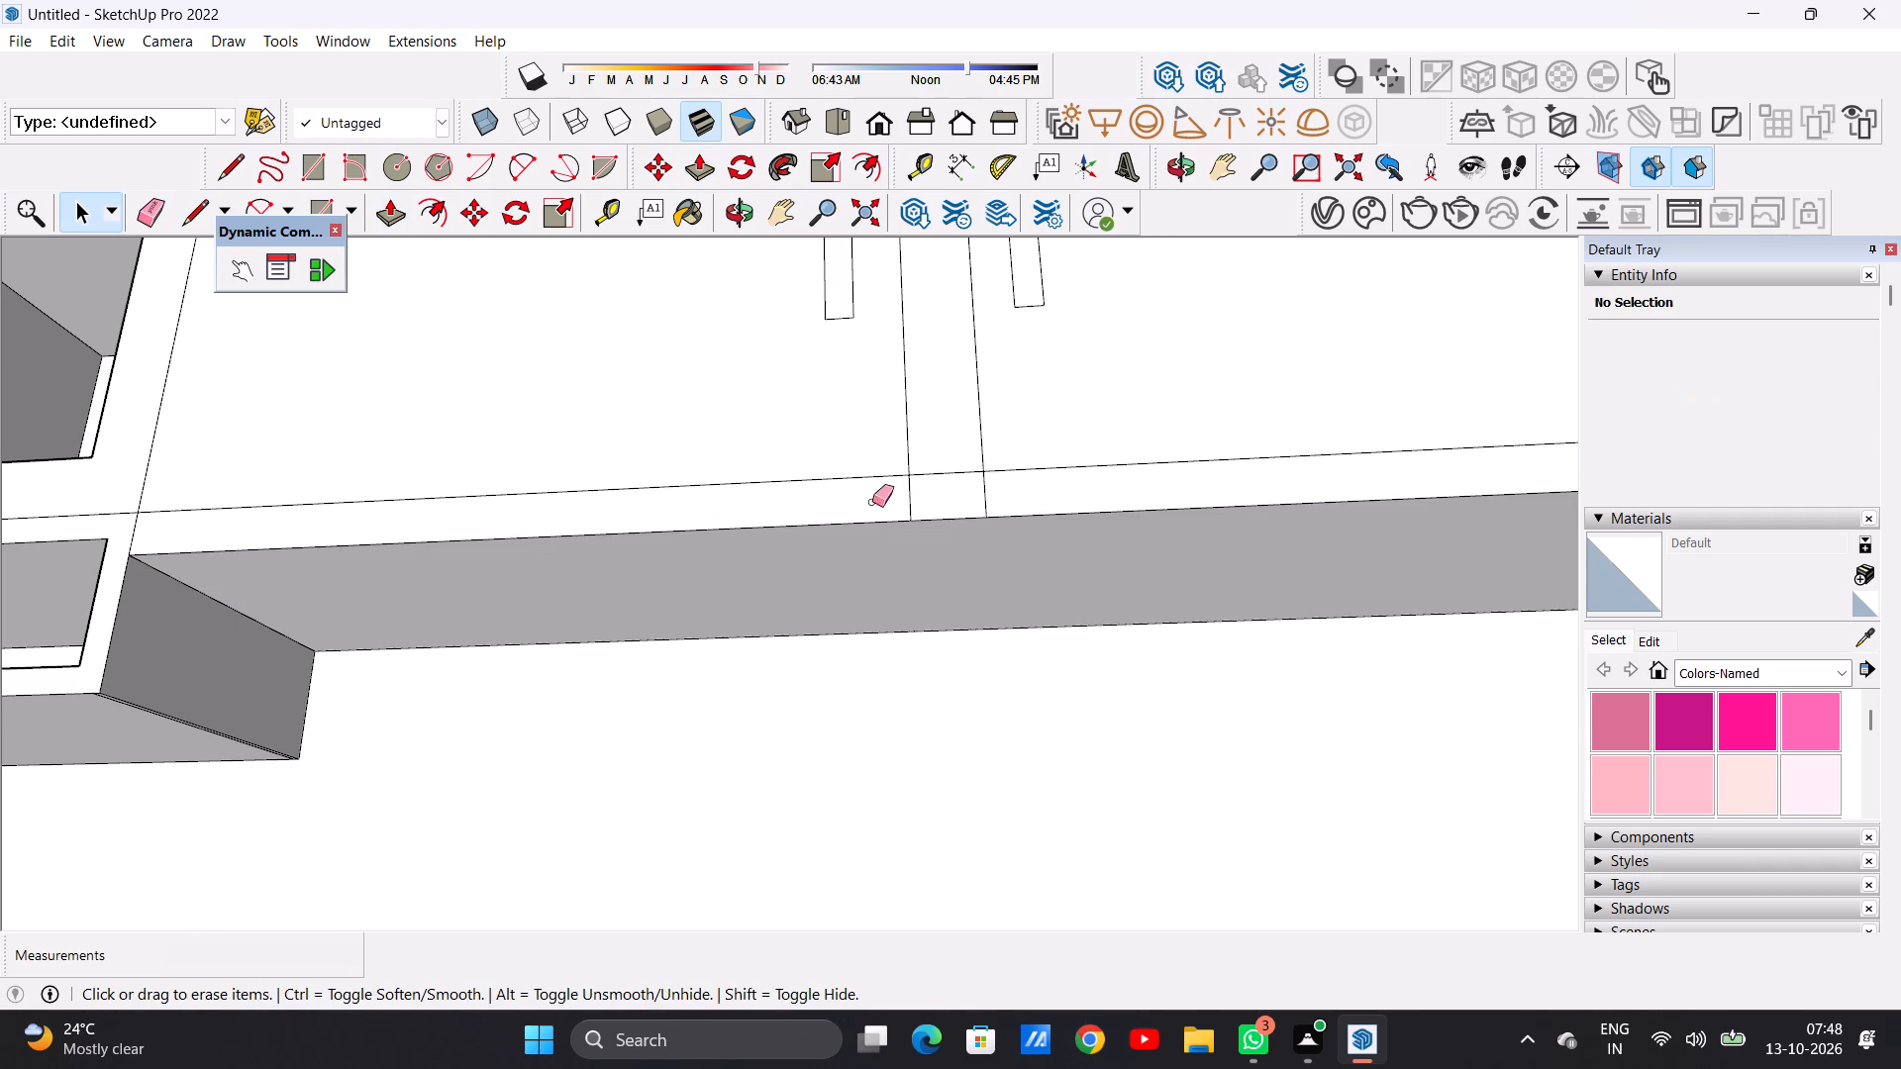
pyautogui.scroll(2, 883, 501)
pyautogui.moveTo(891, 502); pyautogui.dragTo(1002, 496)
pyautogui.moveTo(1003, 496); pyautogui.dragTo(1018, 496)
pyautogui.click(1018, 496)
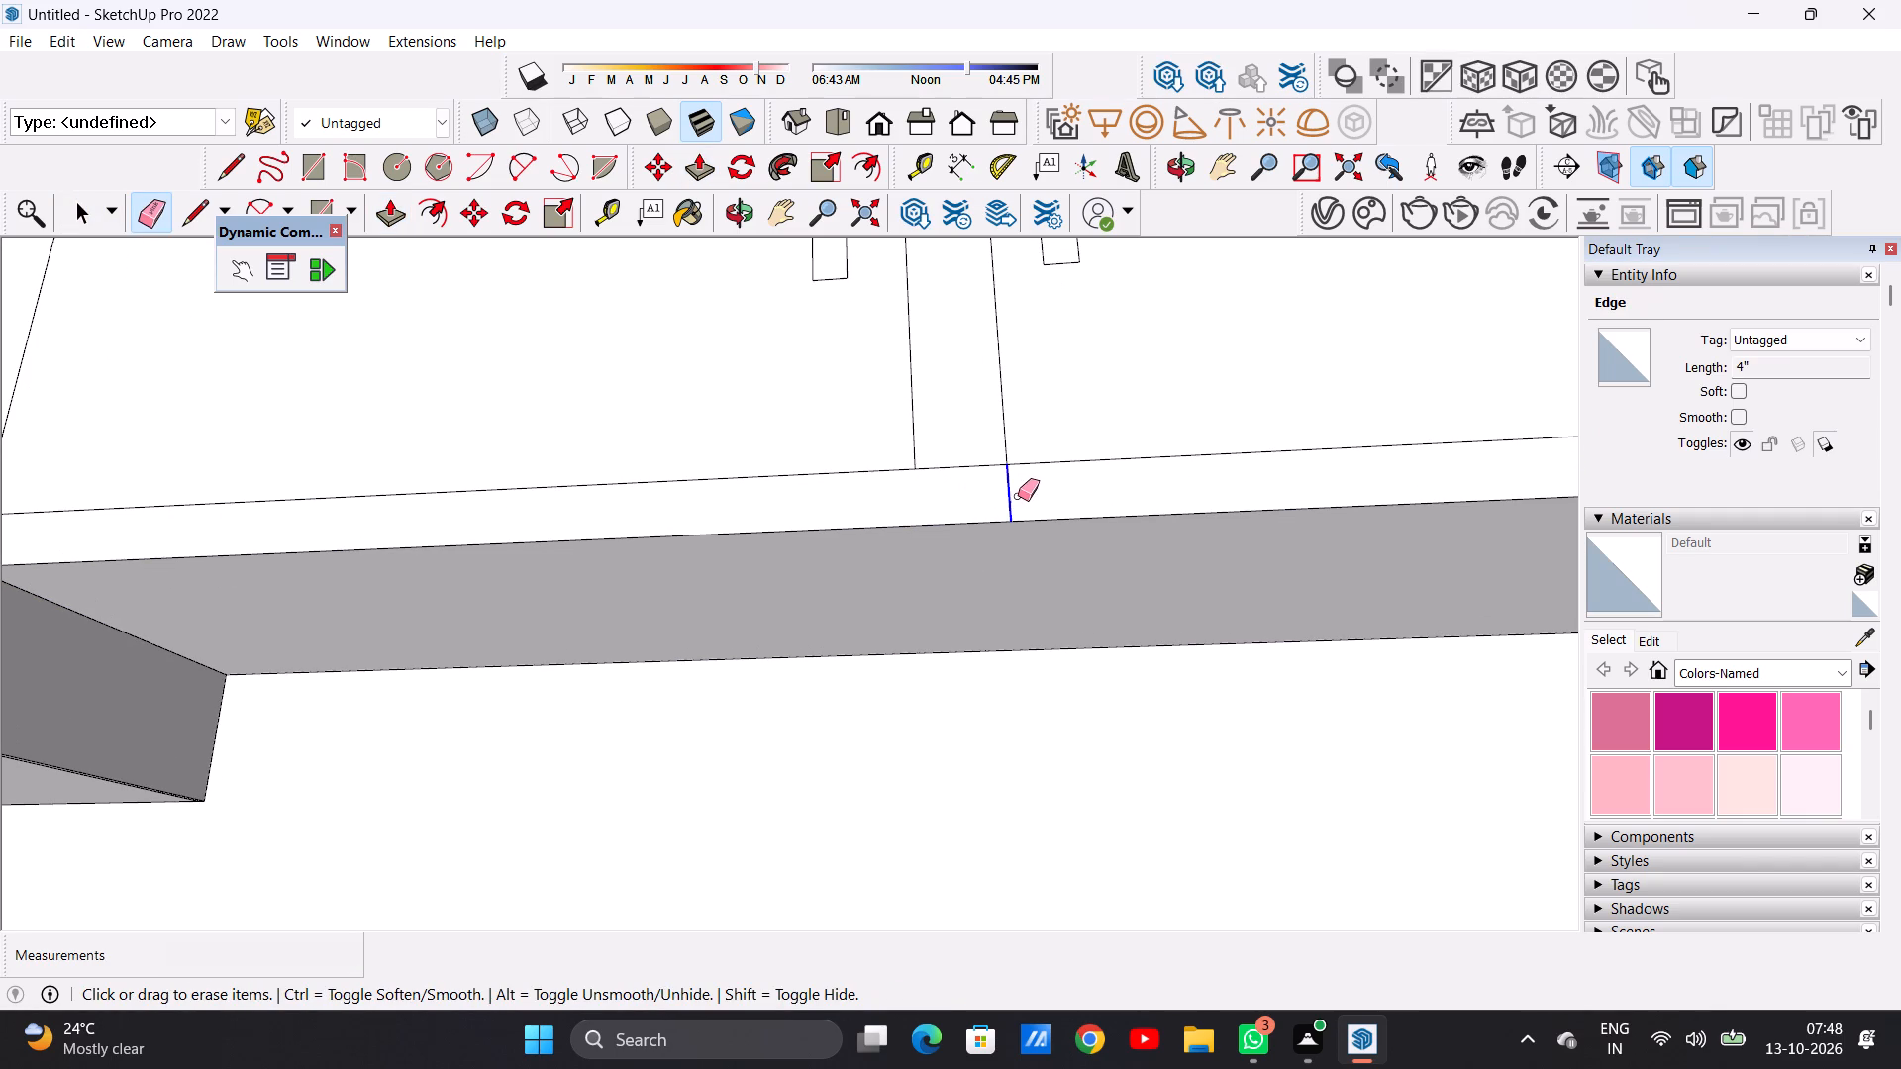
pyautogui.press('space')
# Examine the band beneath the middle handled cabinets and the counter below from several angles.
pyautogui.scroll(-14, 845, 623)
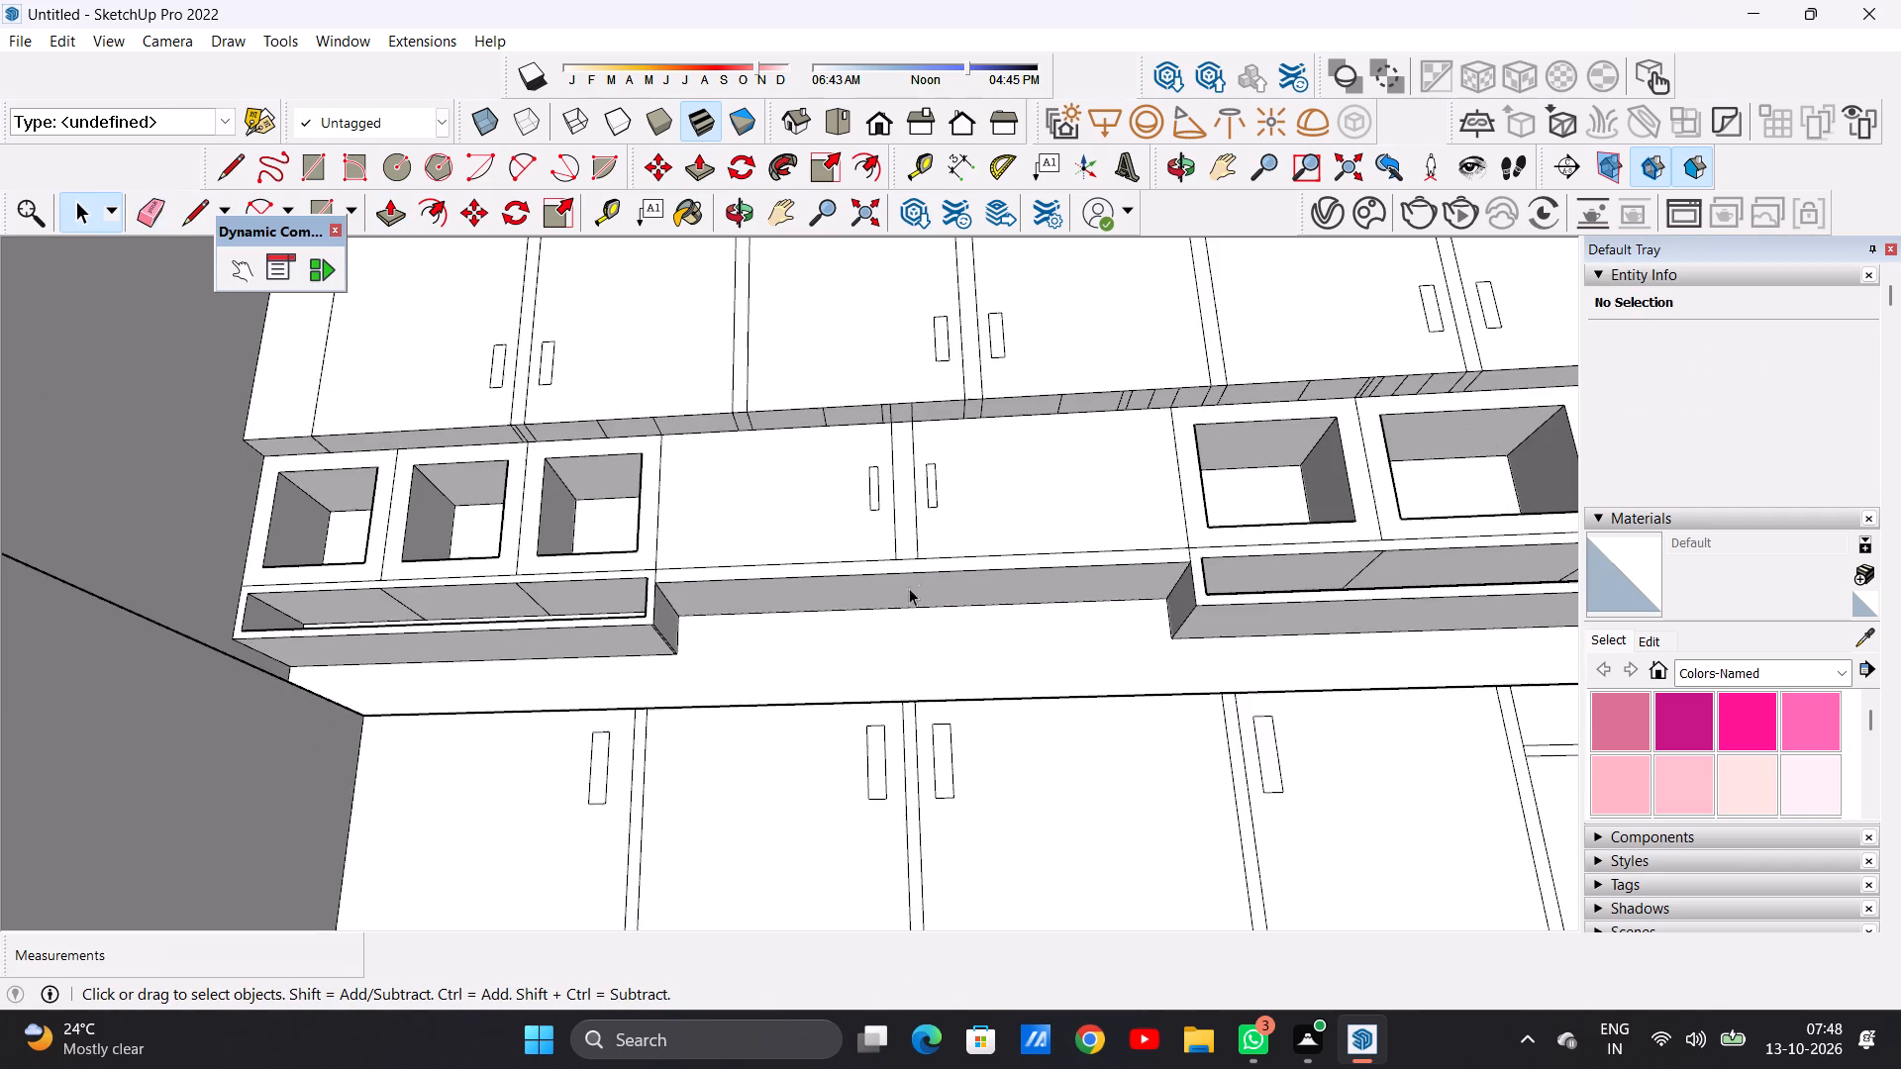
pyautogui.moveTo(920, 623); pyautogui.dragTo(958, 735, button='middle')
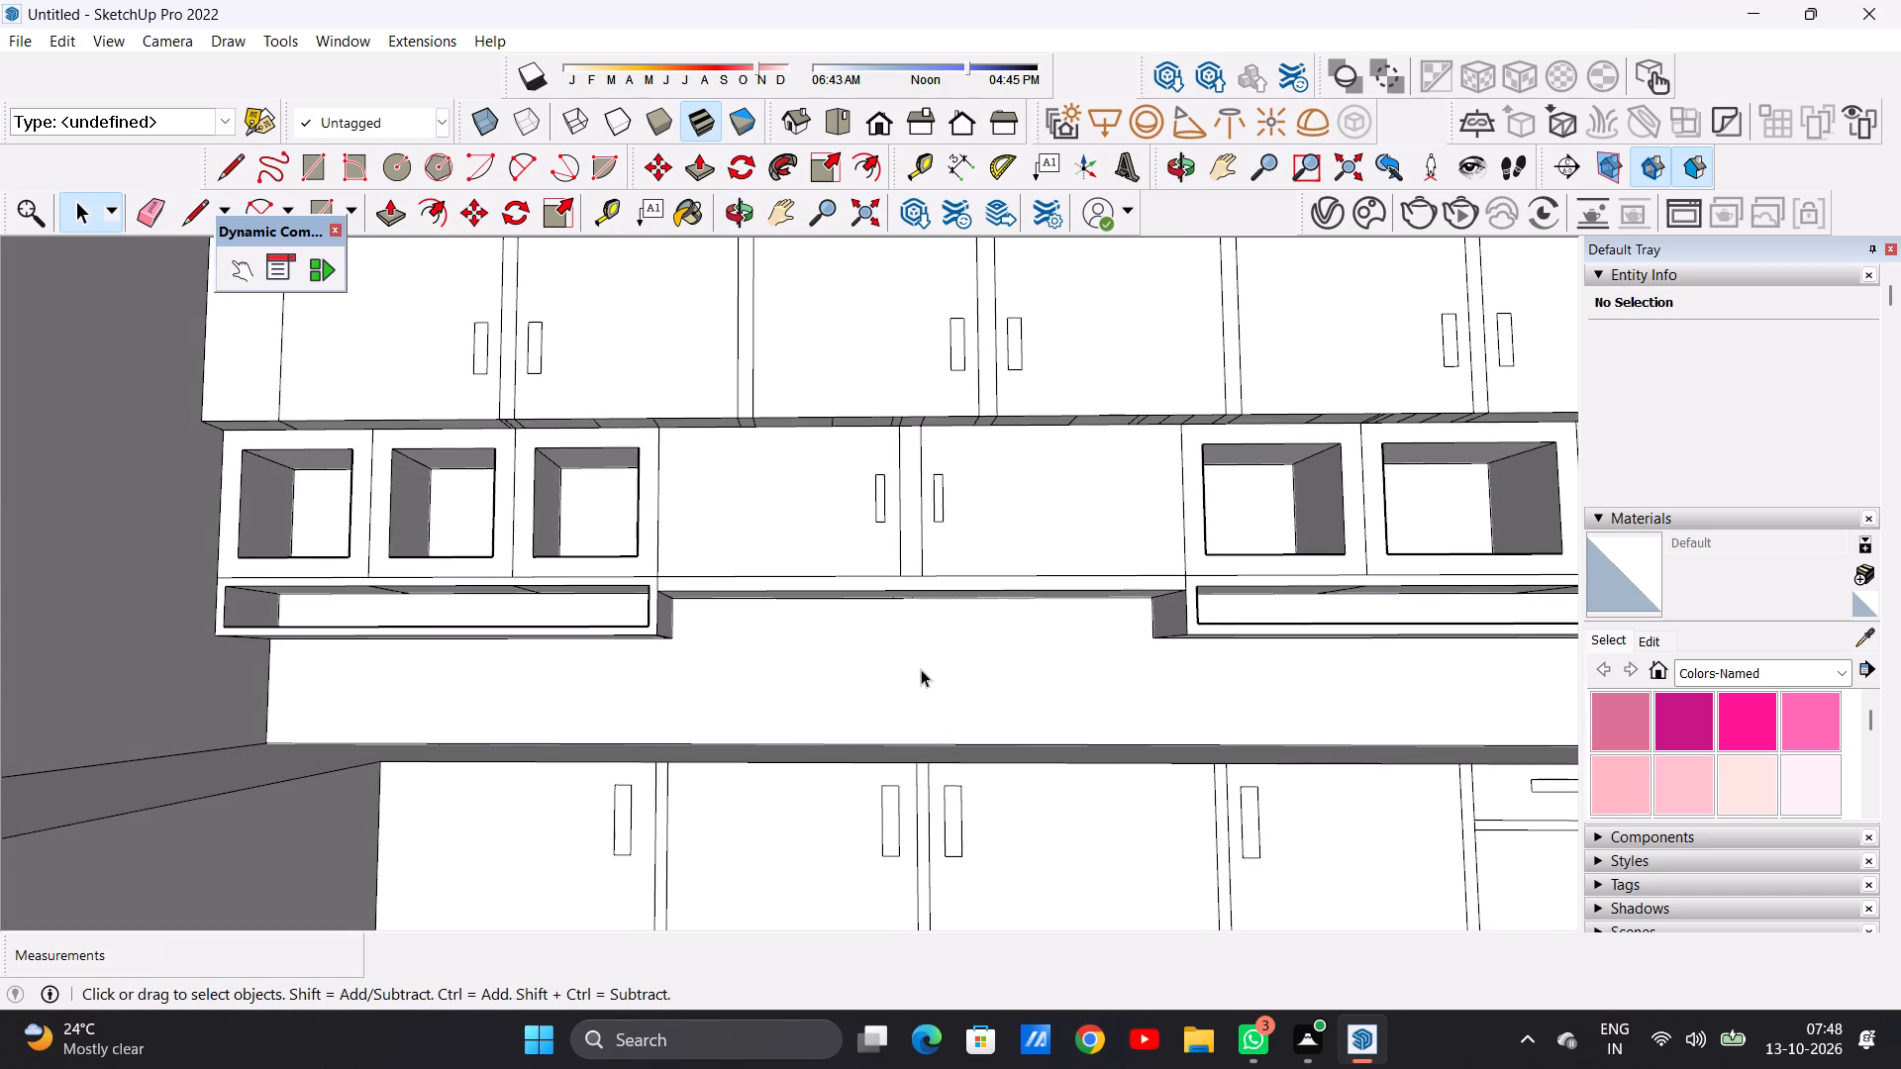
pyautogui.scroll(-4, 875, 623)
pyautogui.moveTo(853, 727); pyautogui.dragTo(855, 826, button='middle')
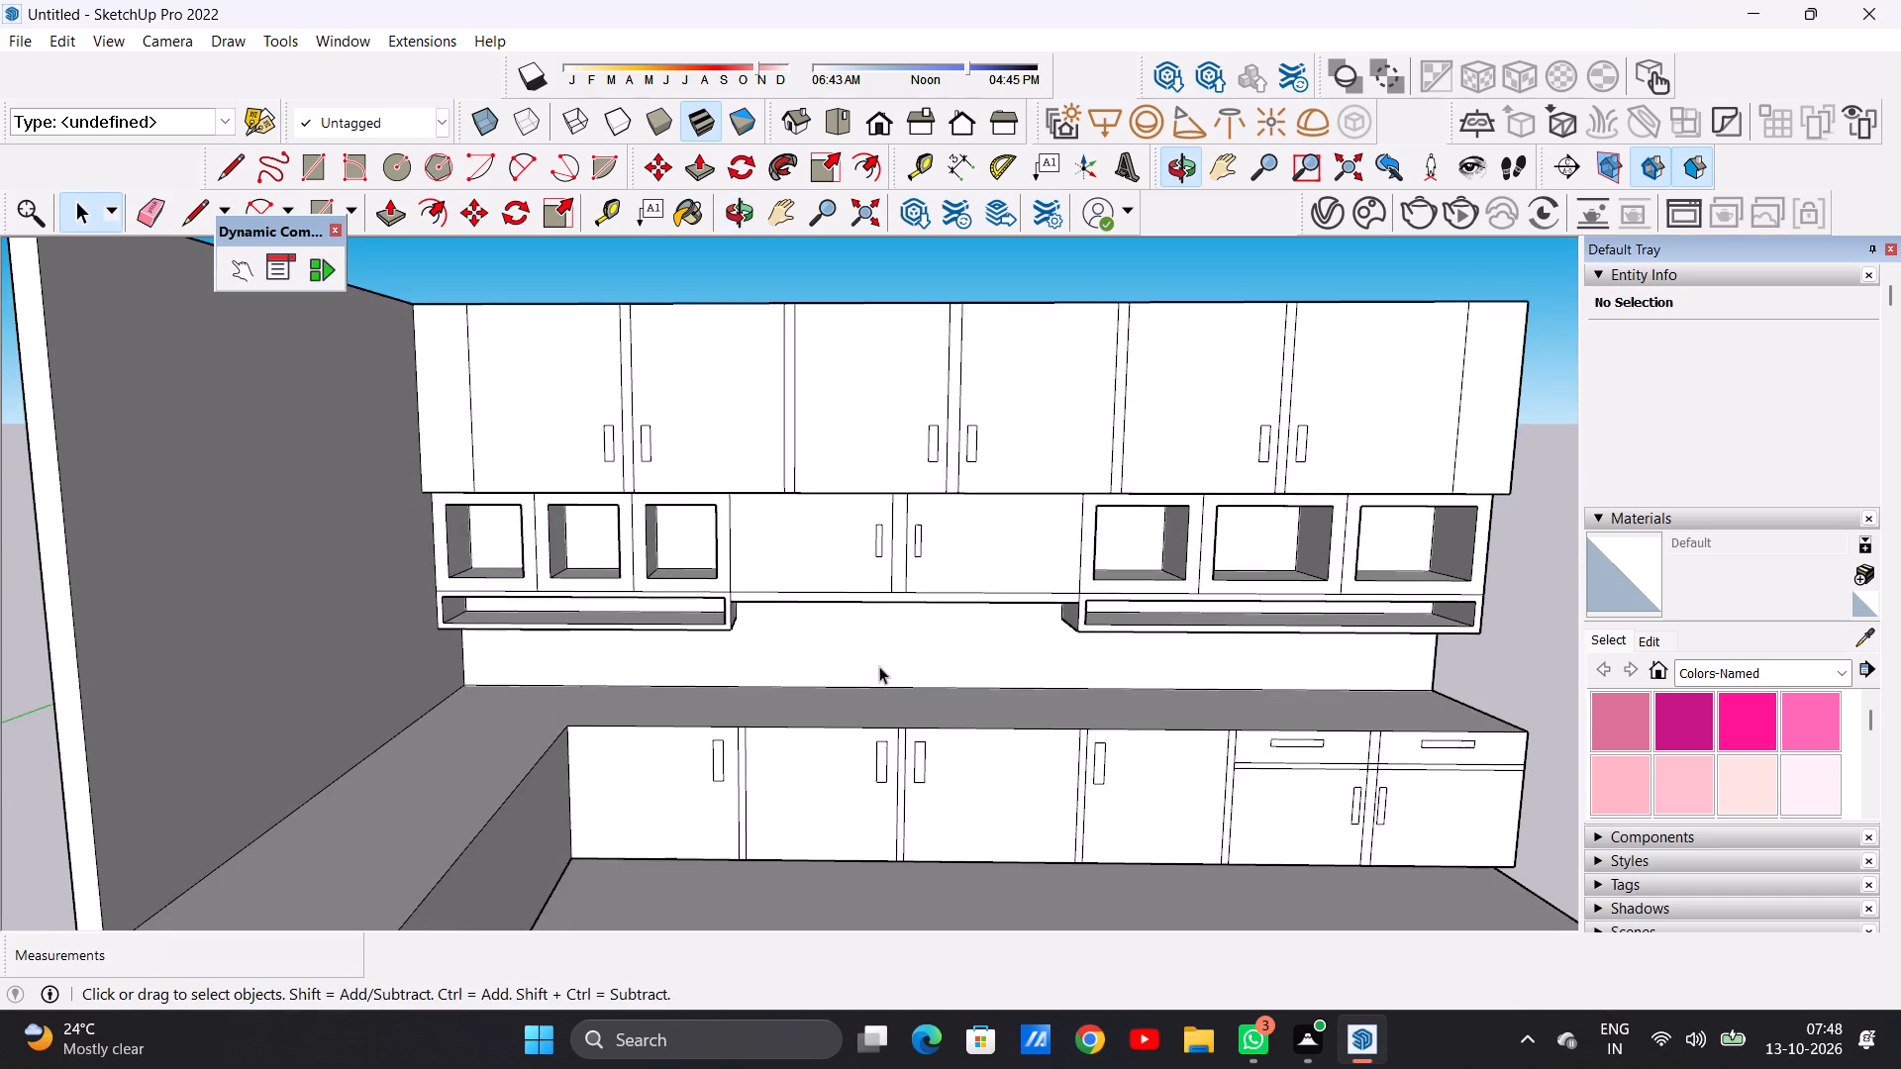
pyautogui.moveTo(880, 671); pyautogui.dragTo(869, 819, button='middle')
pyautogui.scroll(5, 864, 657)
pyautogui.moveTo(871, 669); pyautogui.dragTo(900, 766, button='middle')
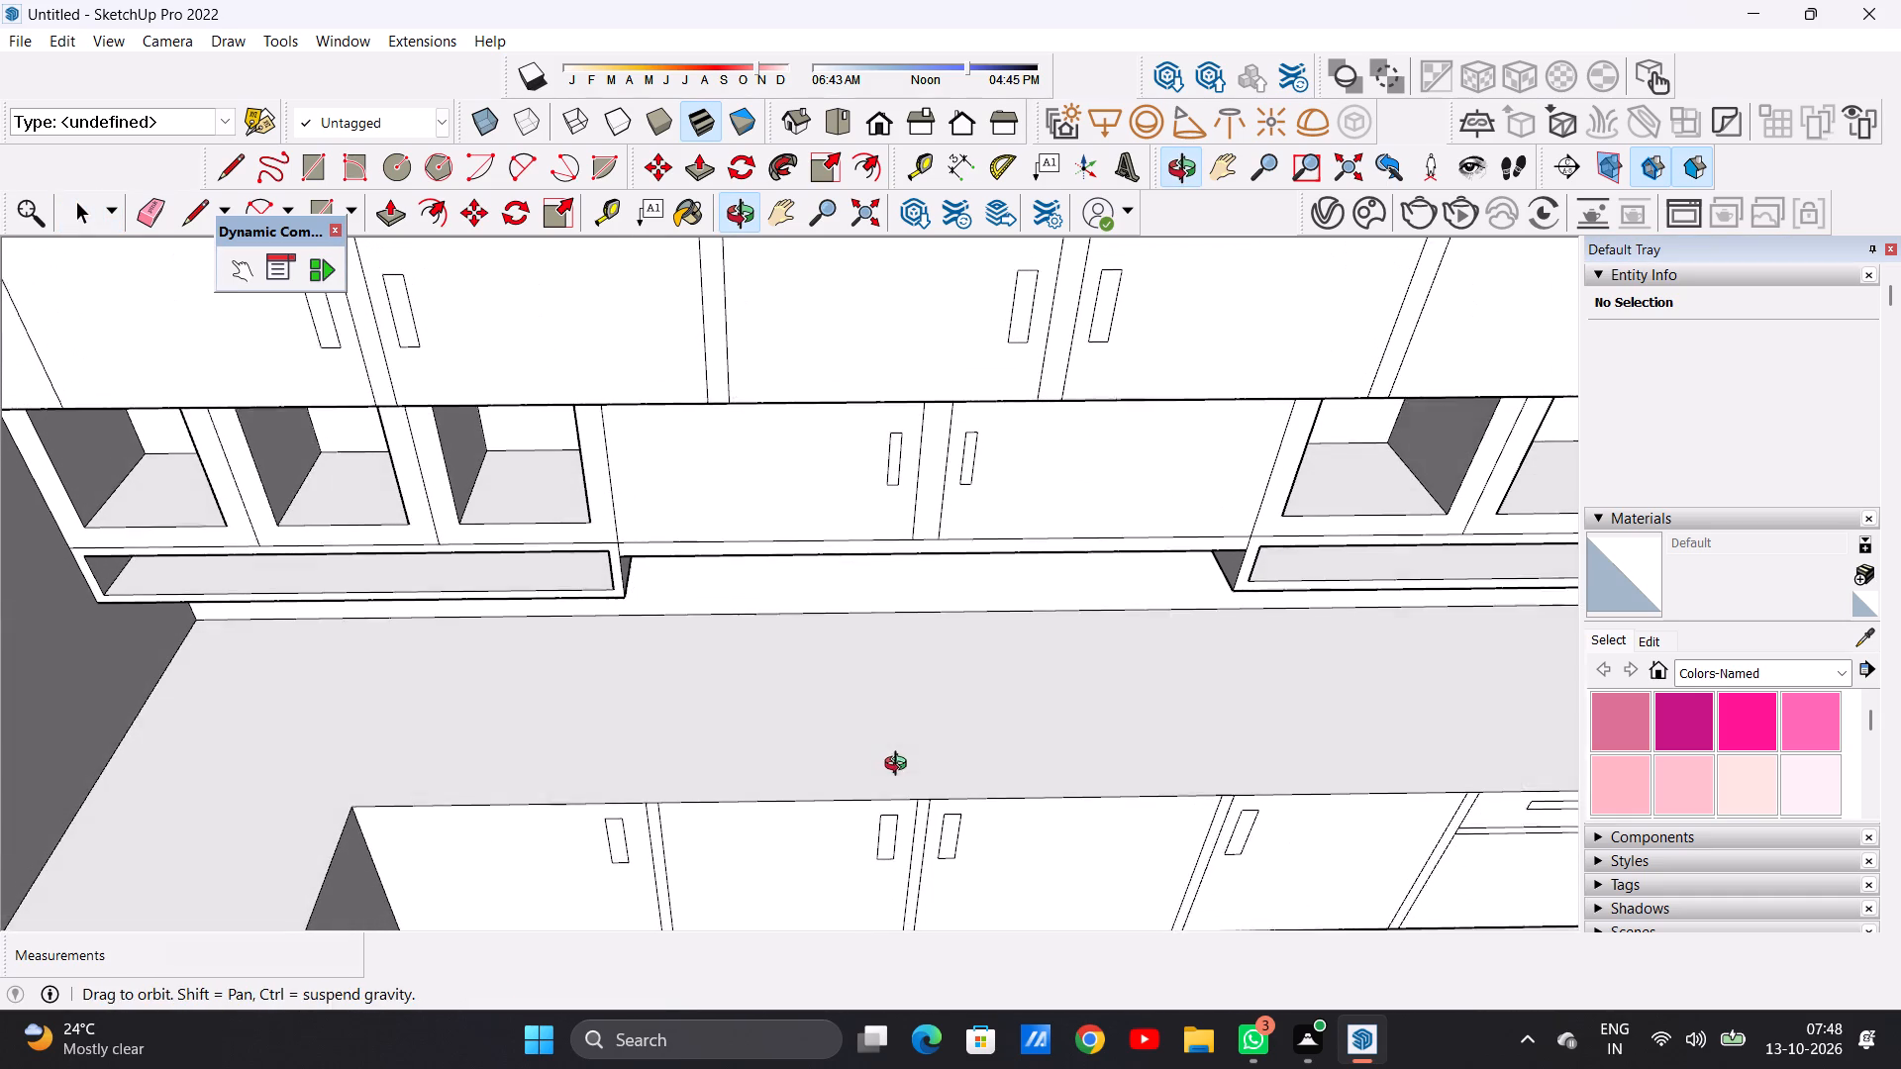
pyautogui.moveTo(900, 766); pyautogui.dragTo(900, 767, button='middle')
pyautogui.middleClick(900, 767)
pyautogui.moveTo(950, 740); pyautogui.dragTo(945, 769, button='middle')
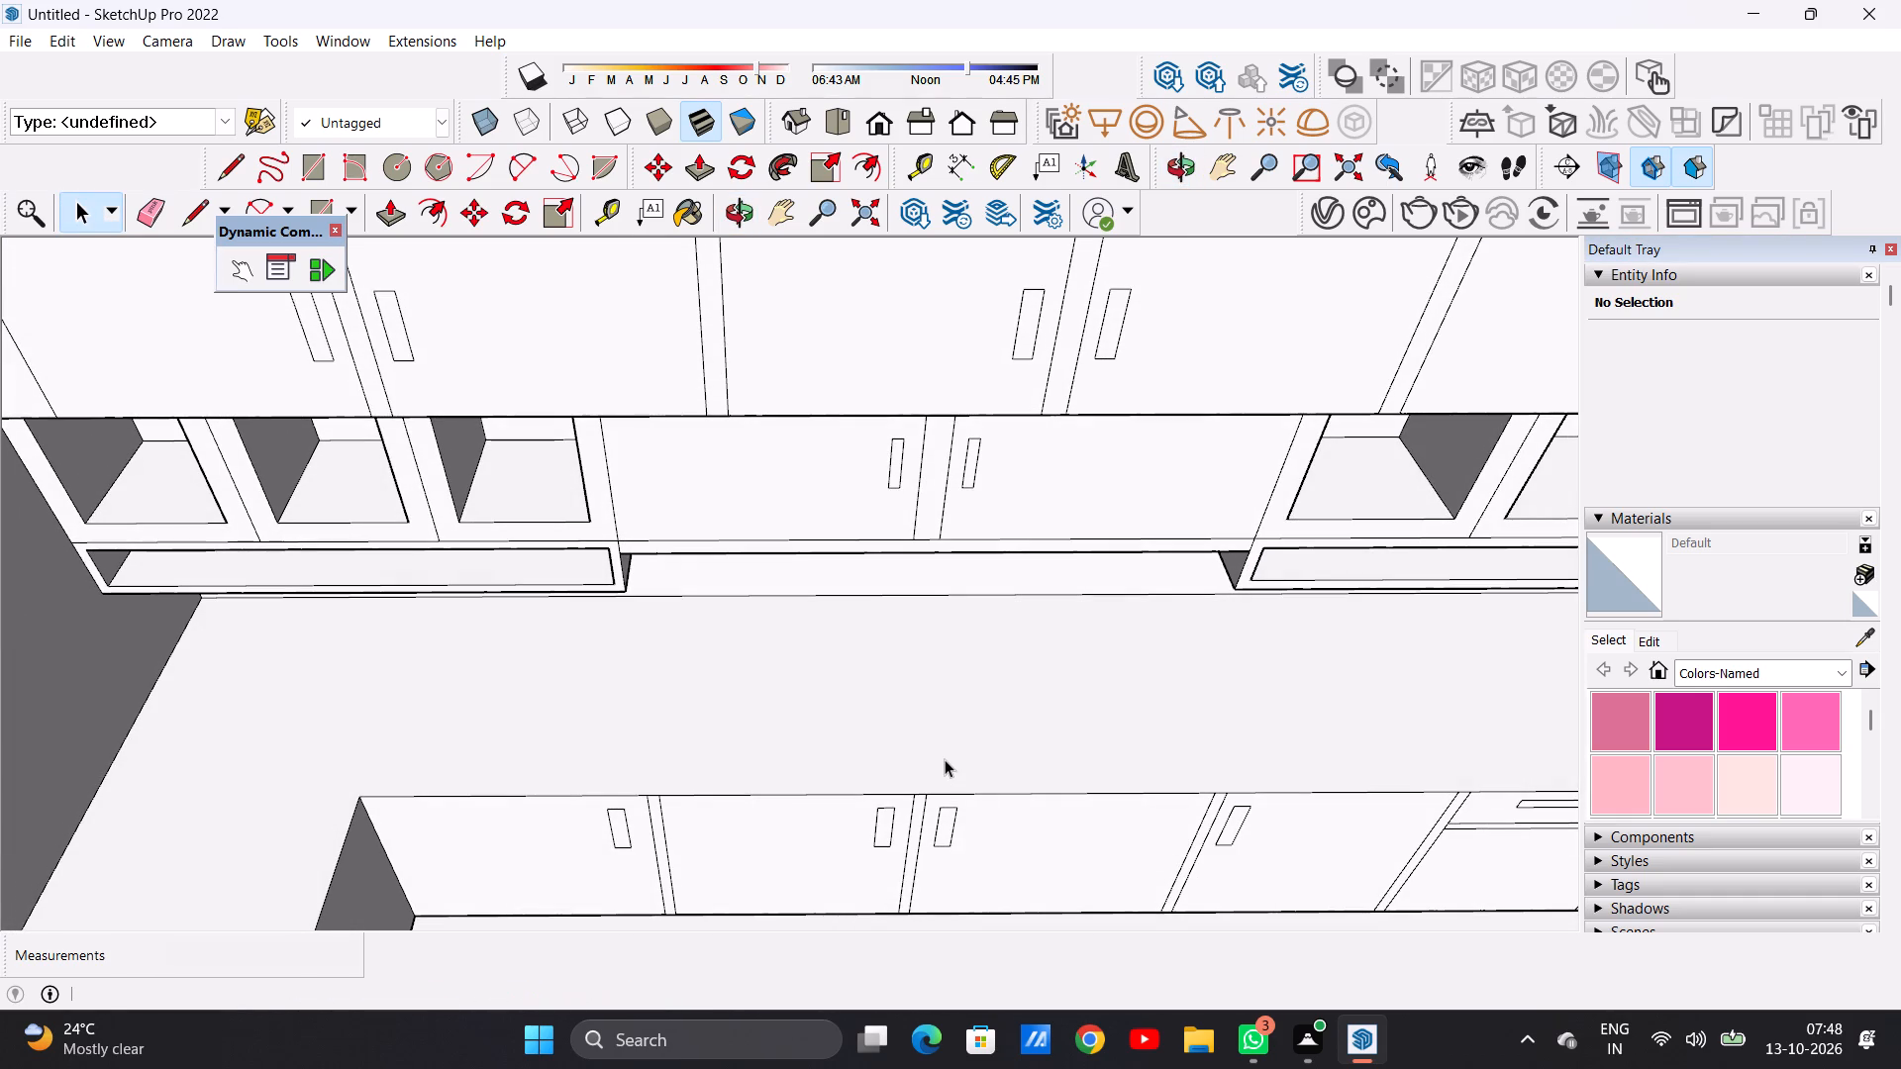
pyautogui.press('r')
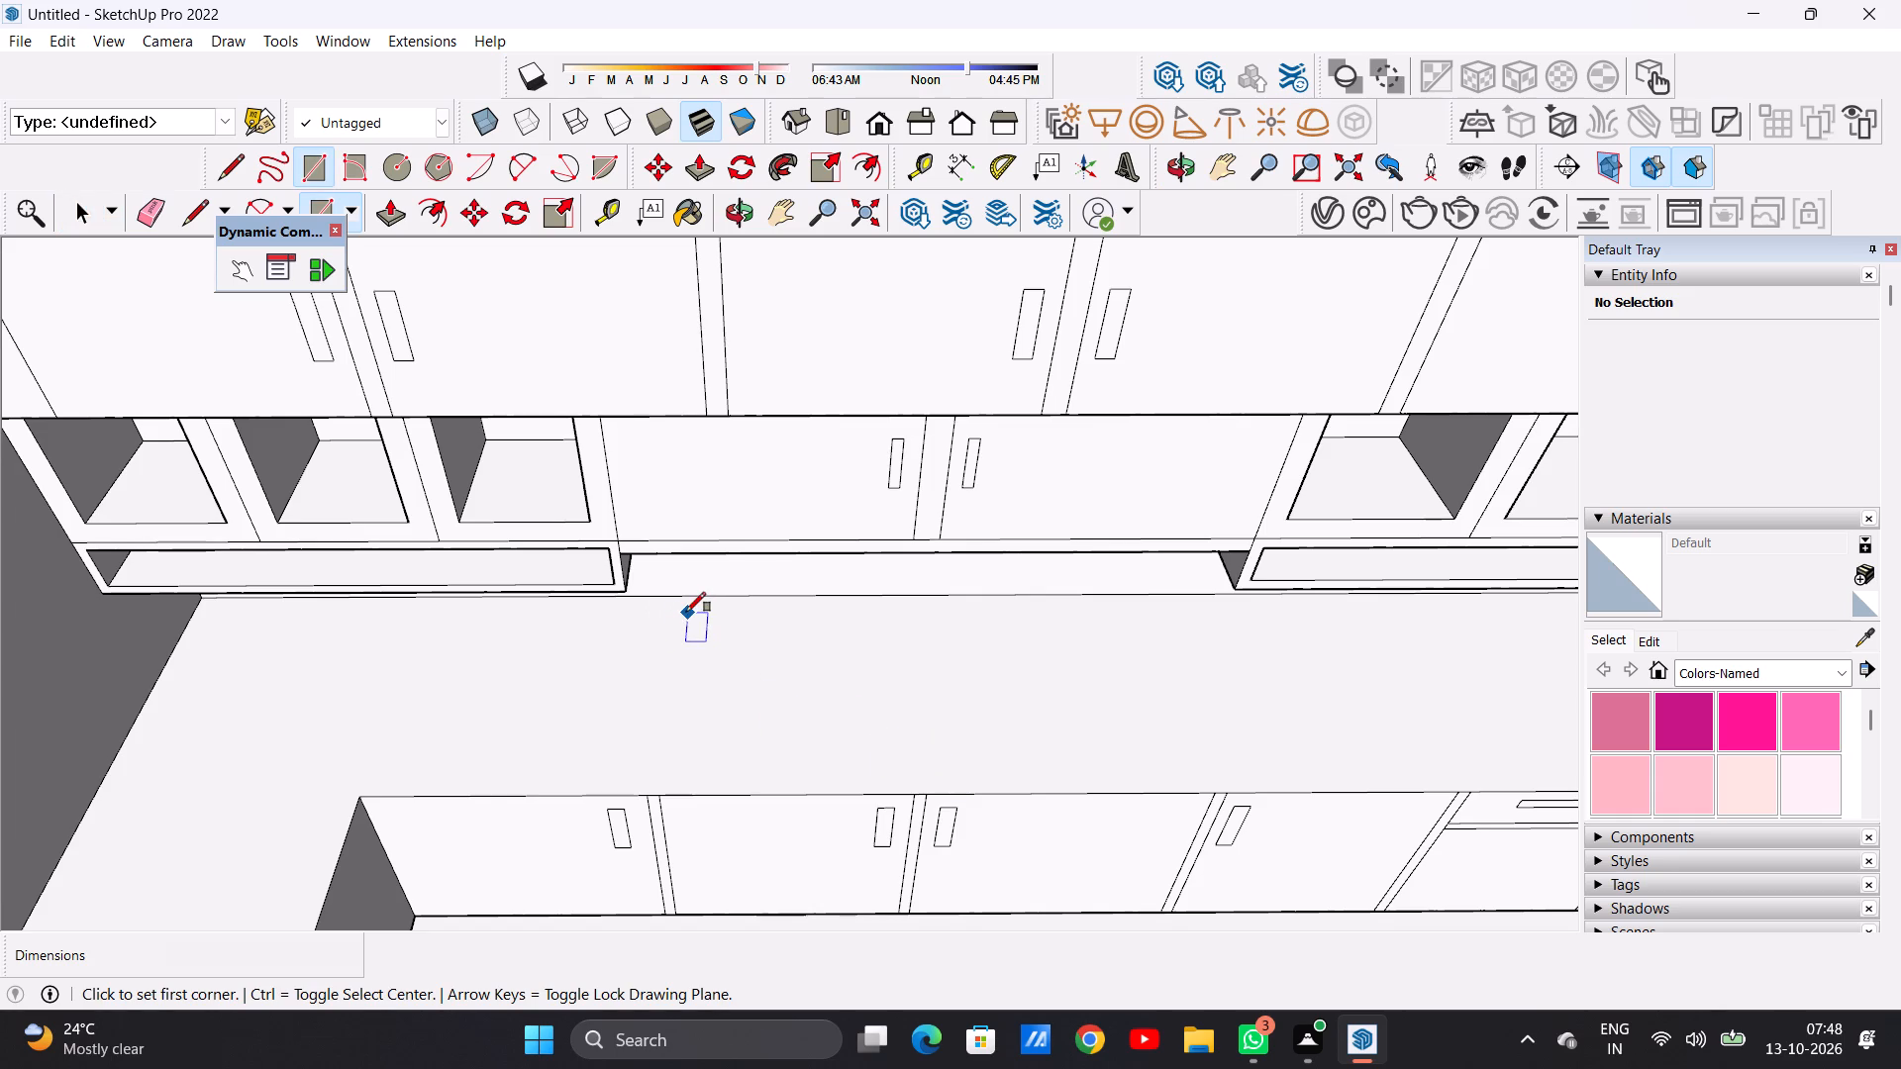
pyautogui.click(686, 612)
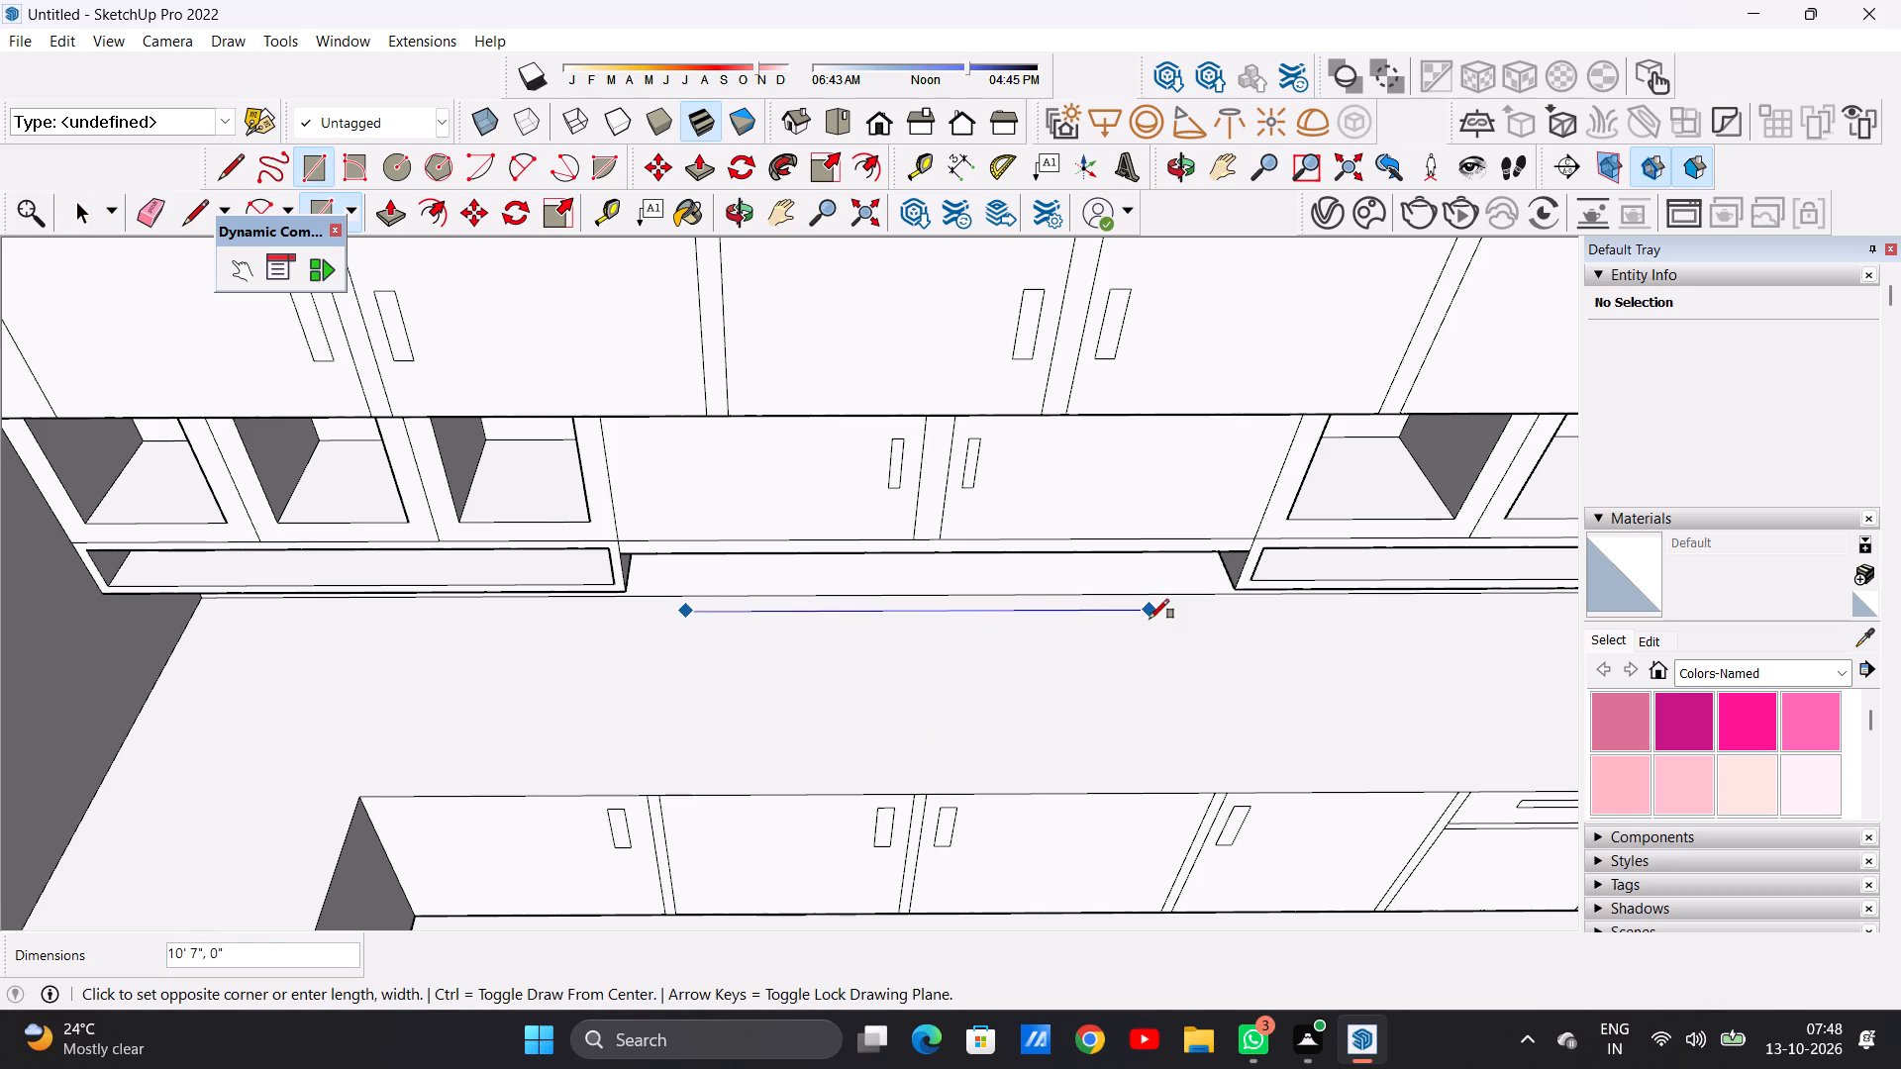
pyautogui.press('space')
# Raise the top face of the L-shaped counter 3" with Push/Pull.
pyautogui.scroll(-9, 857, 691)
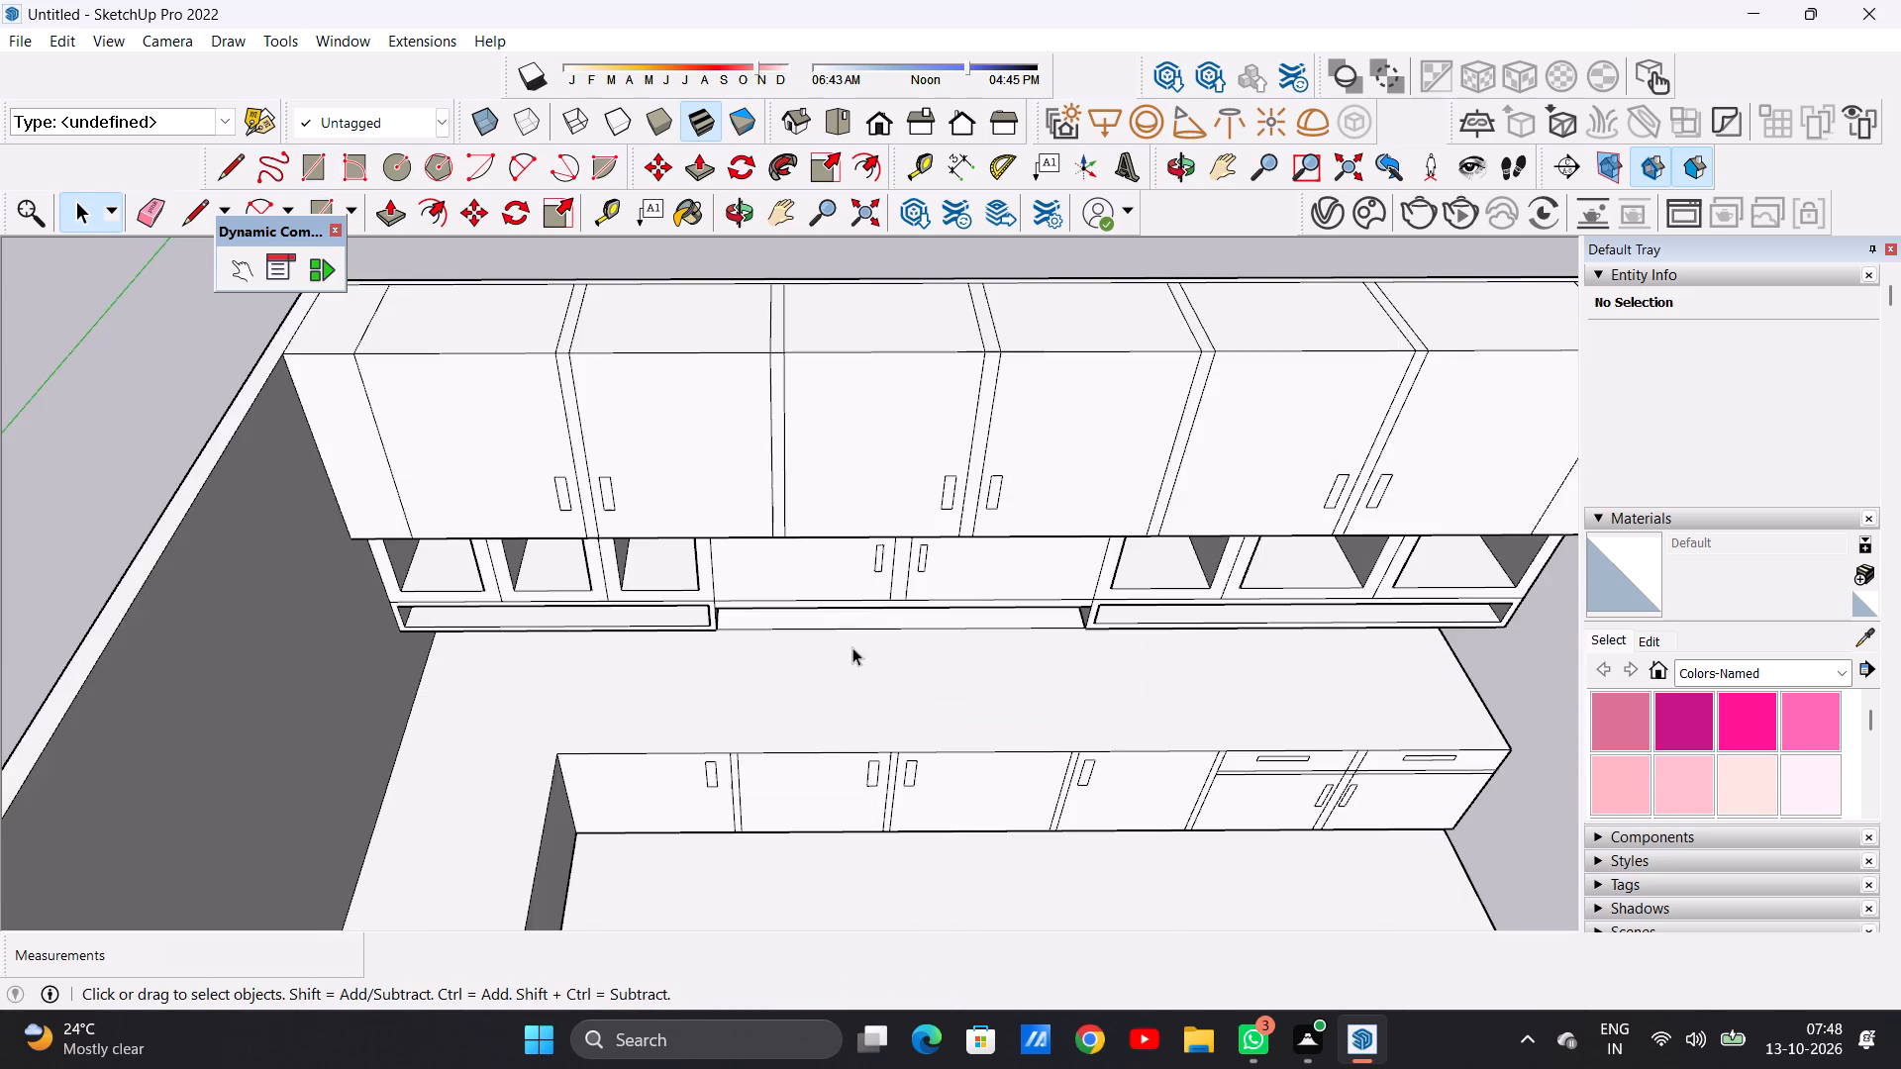
pyautogui.moveTo(841, 813); pyautogui.dragTo(652, 609, button='middle')
pyautogui.scroll(3, 335, 884)
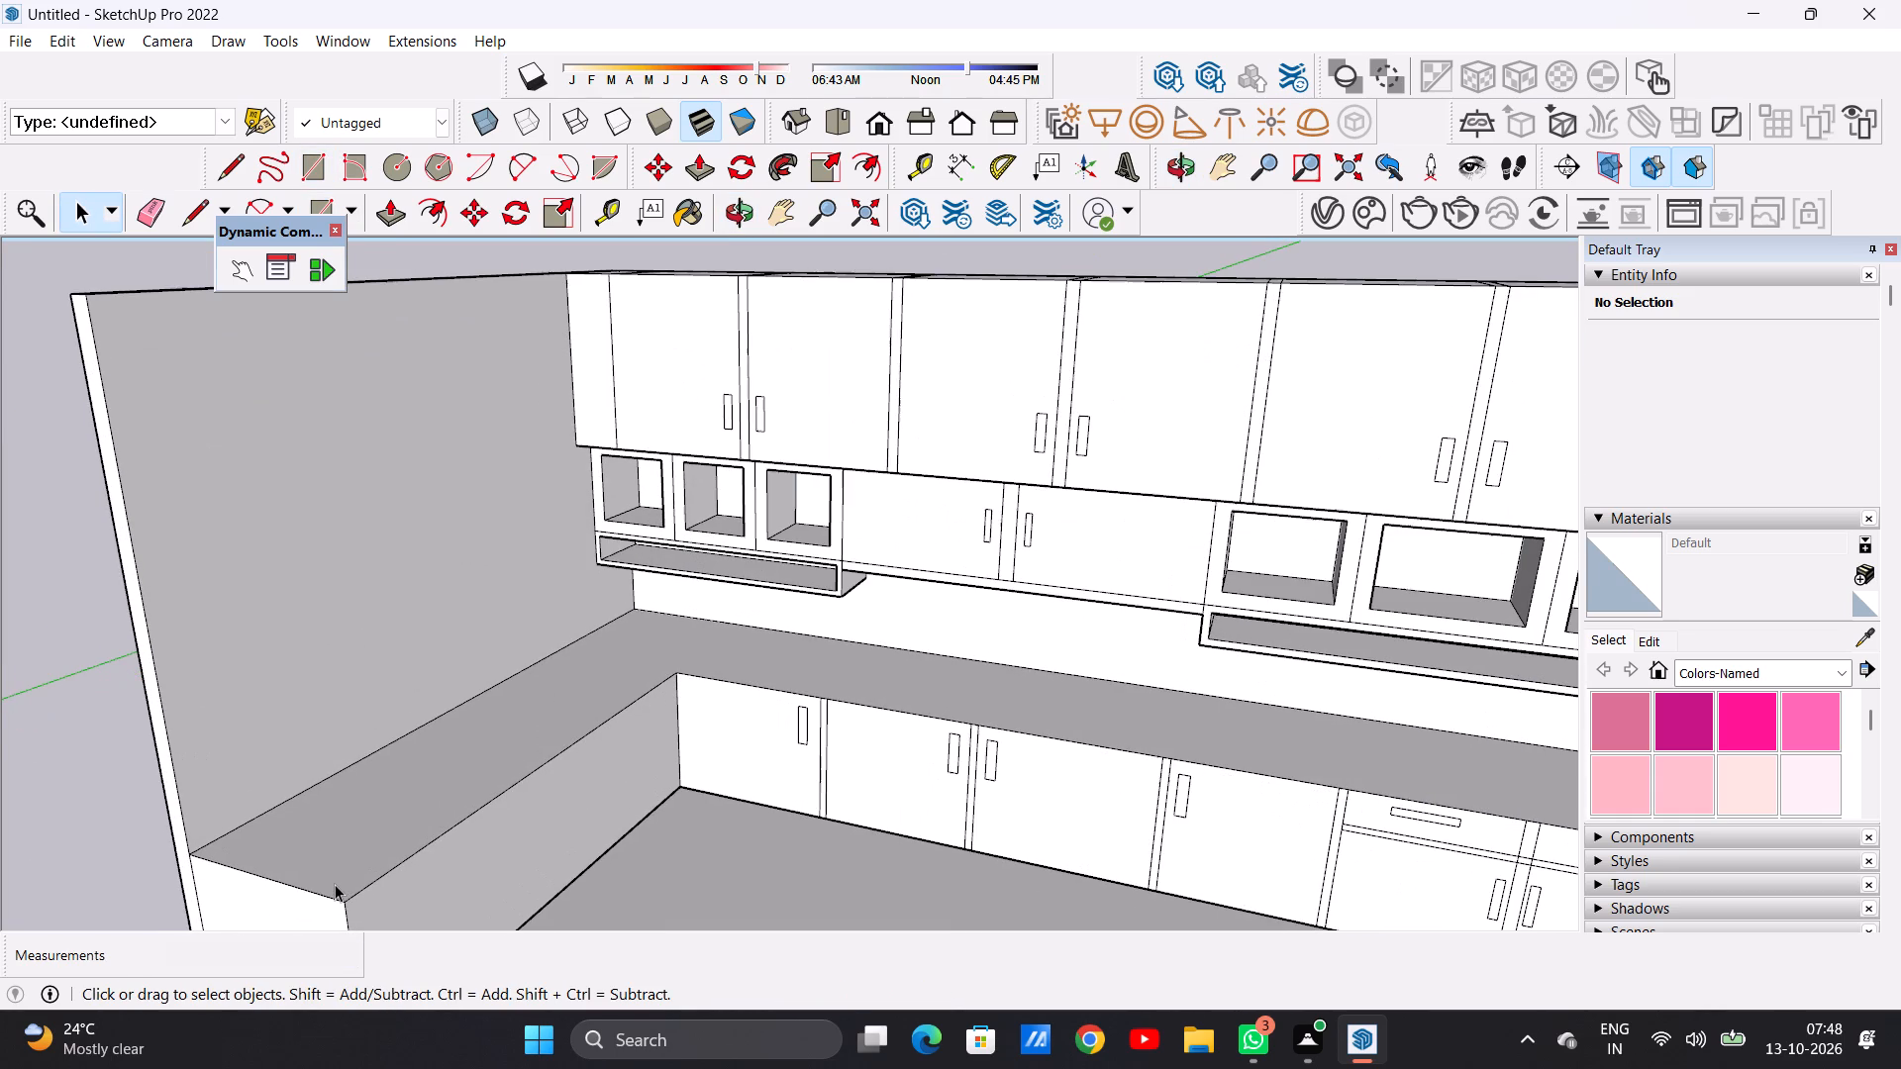
pyautogui.press('p')
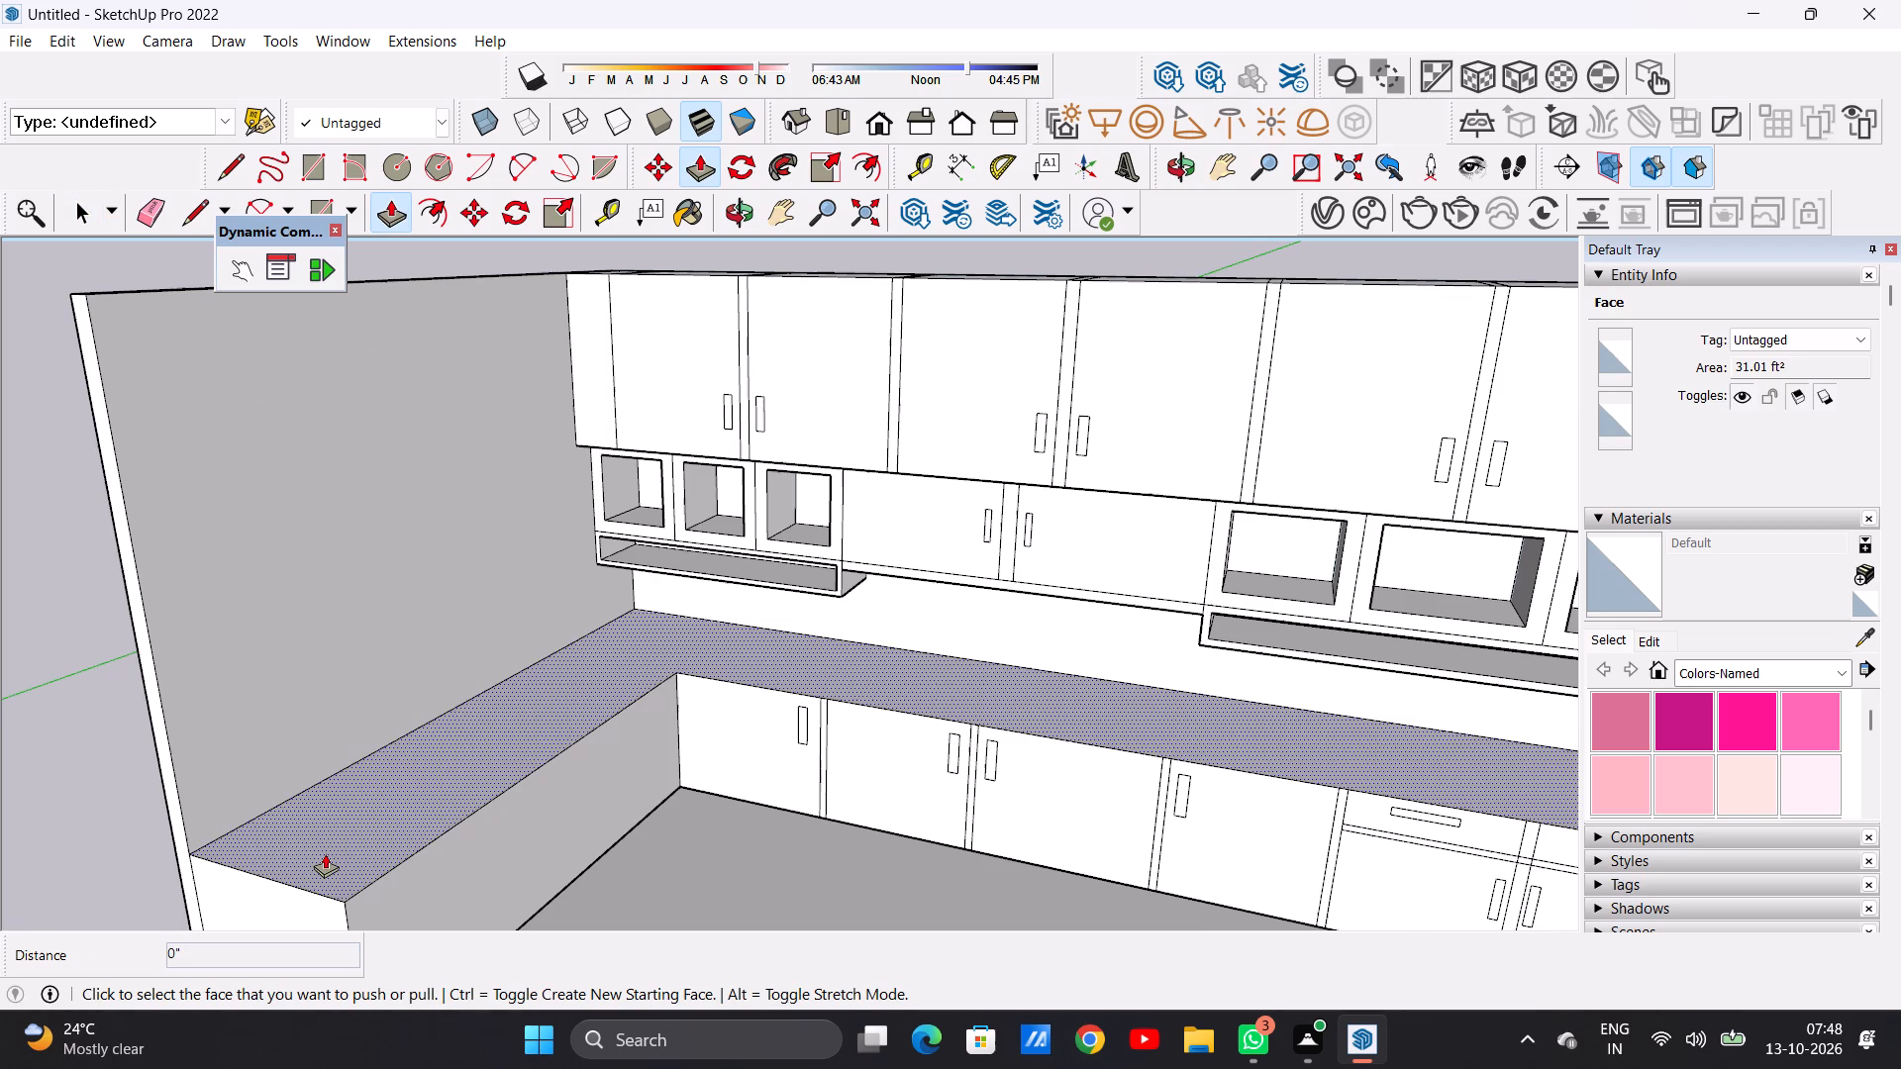
pyautogui.click(325, 853)
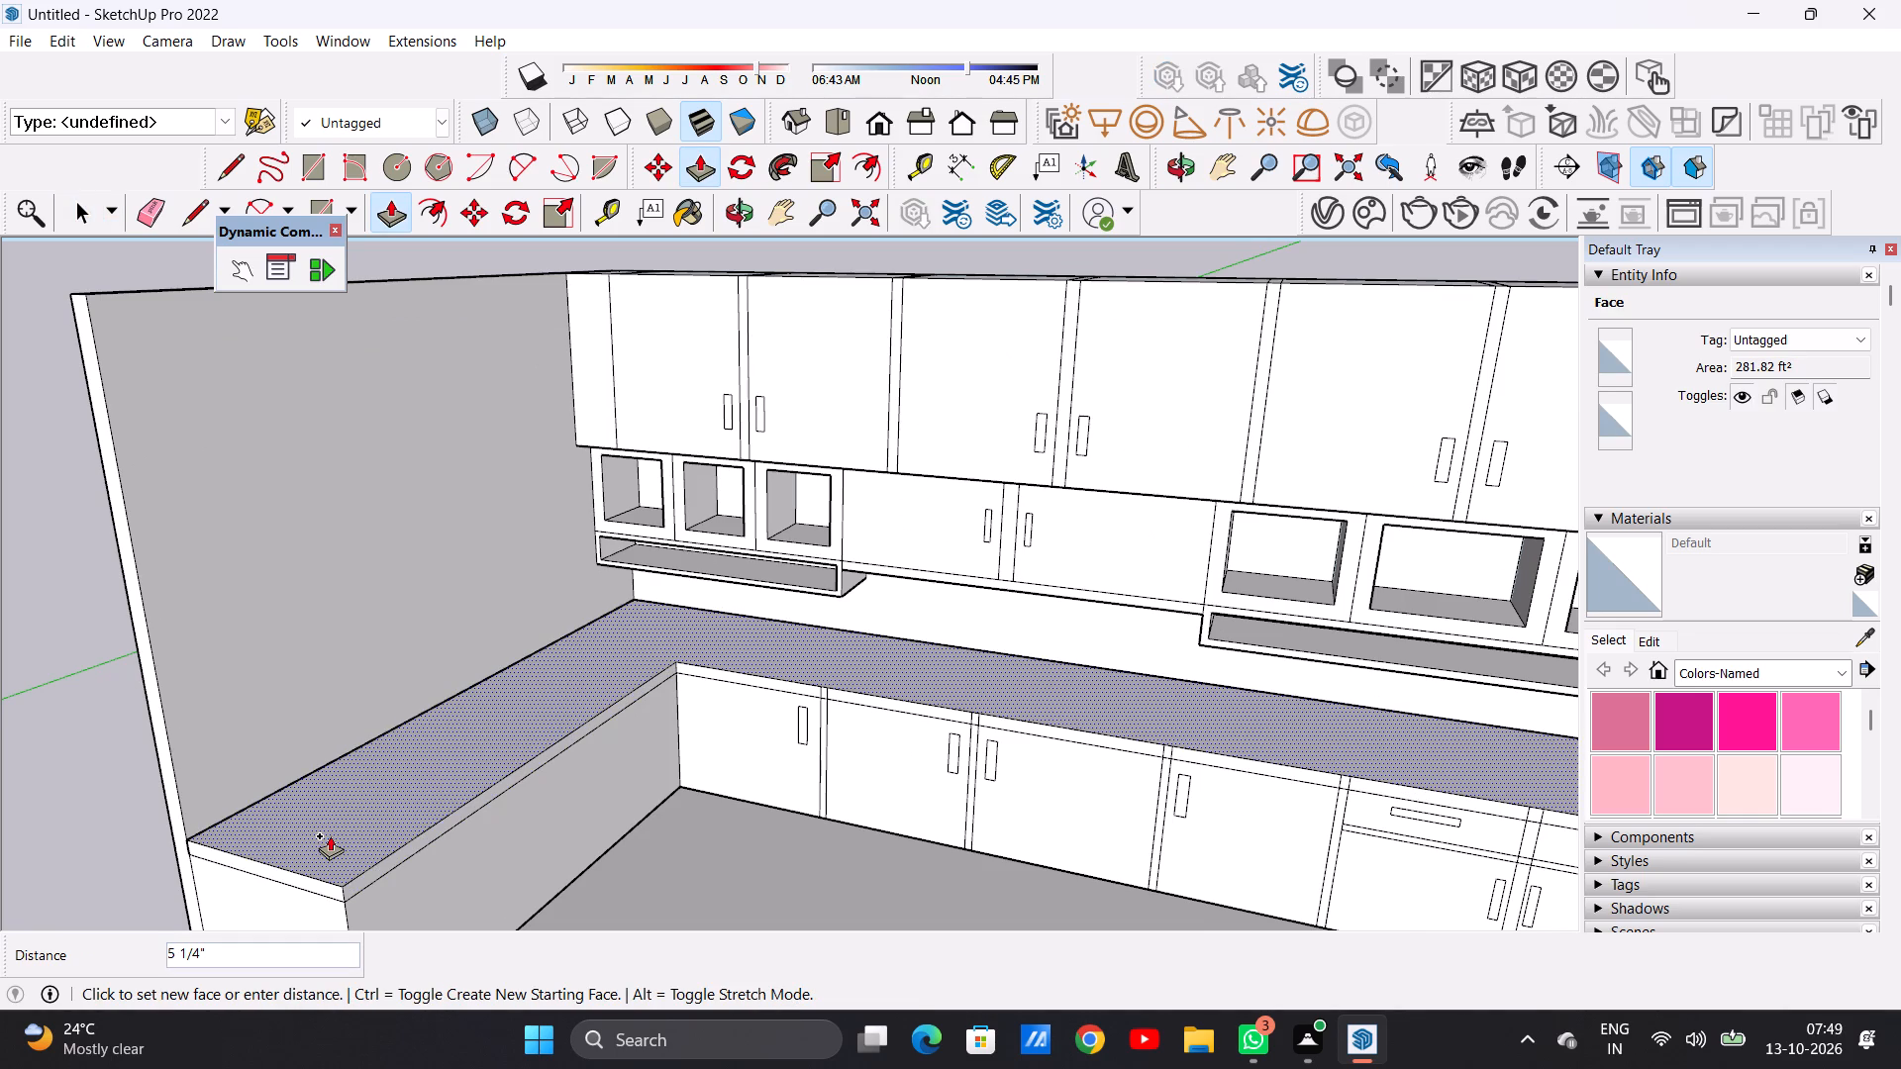
pyautogui.write('3"')
pyautogui.press('Return')
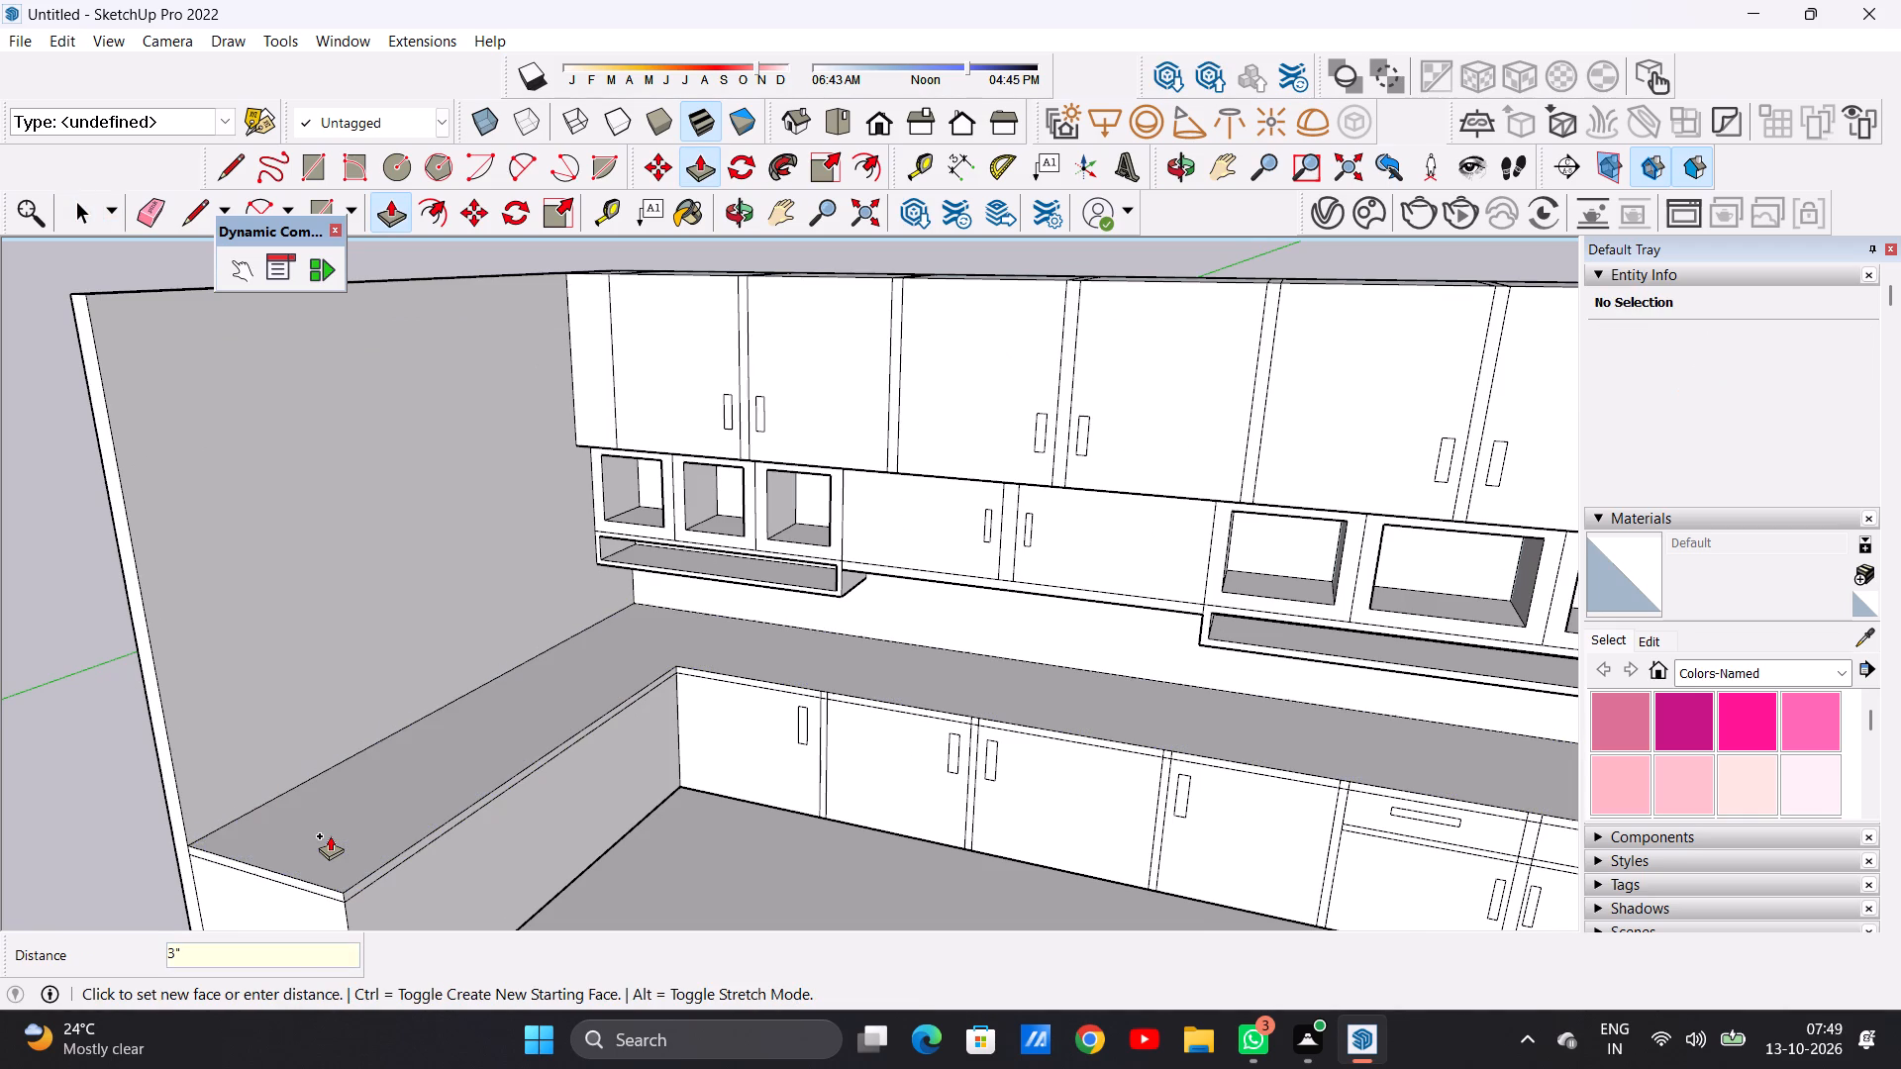
pyautogui.press('space')
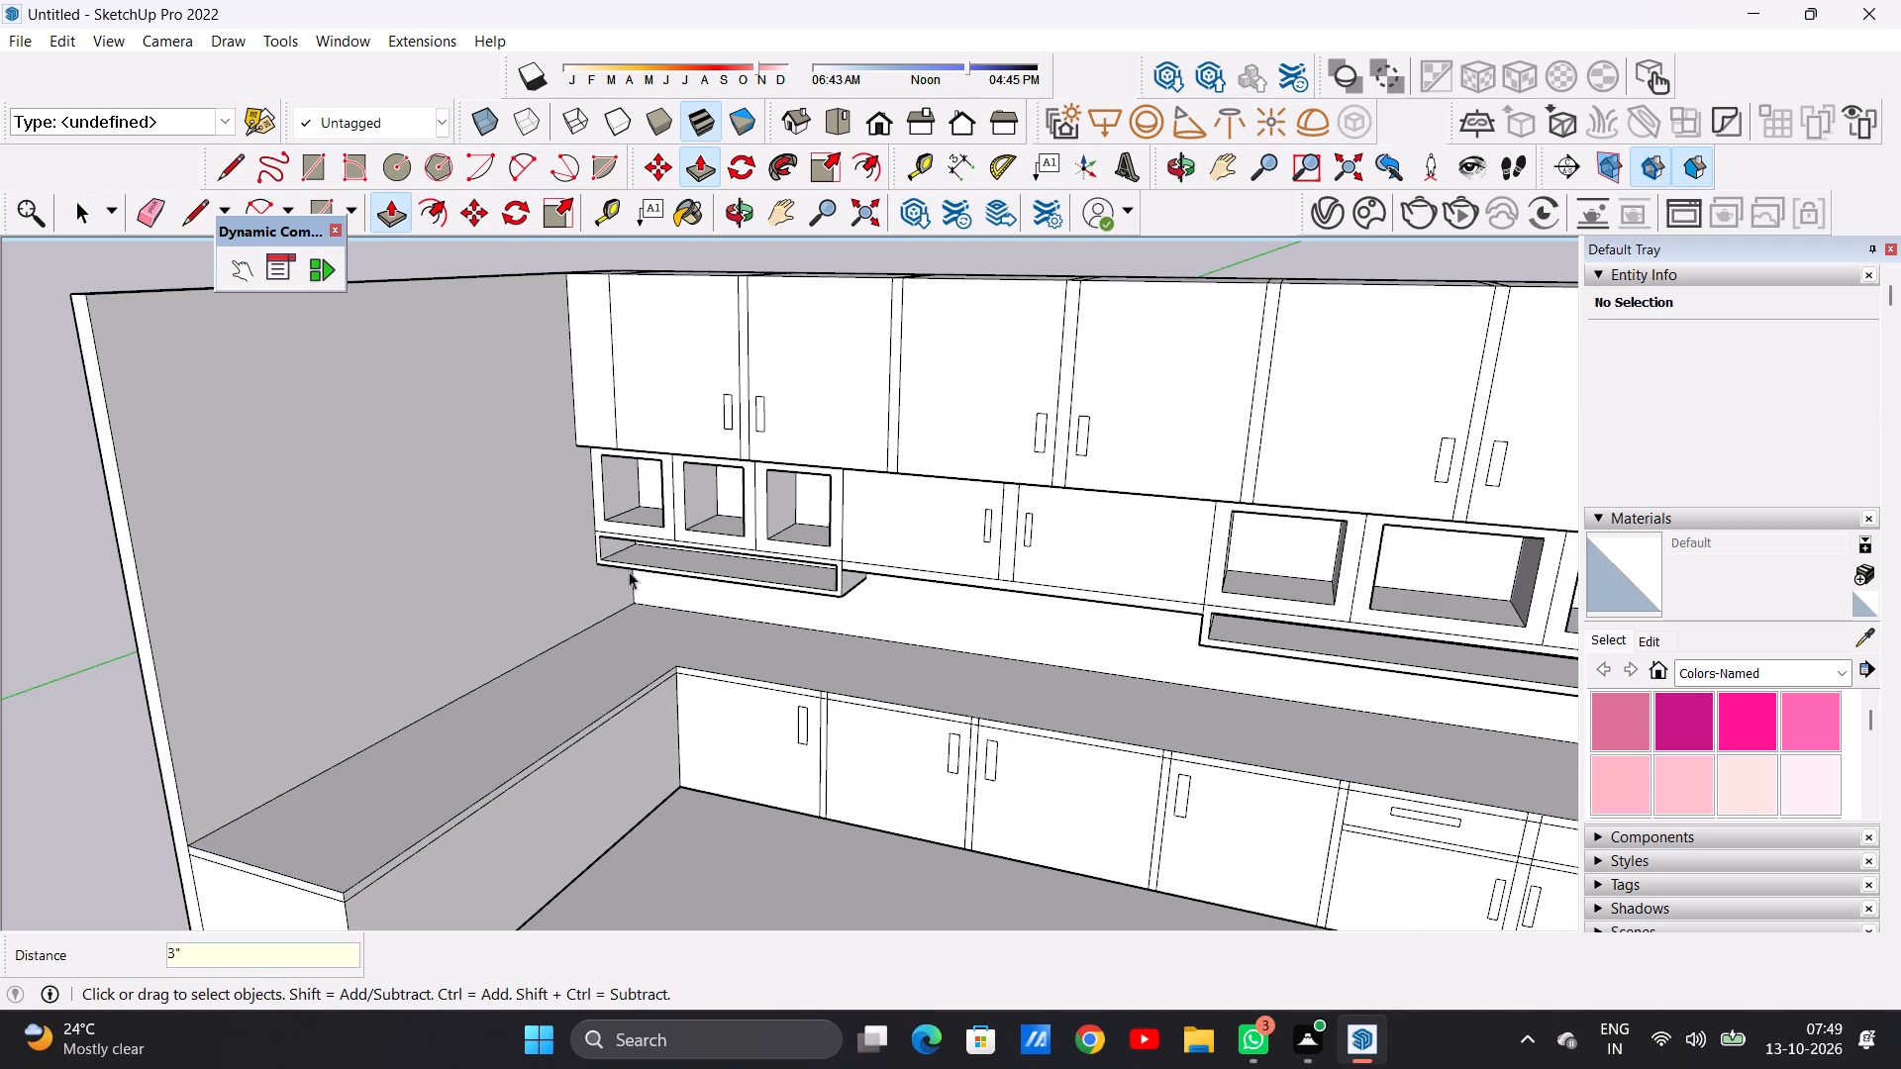
# Draw a rectangle about 8' 9" by 4' 6" on the countertop beneath the middle handled cabinets.
pyautogui.scroll(-2, 850, 761)
pyautogui.moveTo(874, 771); pyautogui.dragTo(954, 611, button='middle')
pyautogui.scroll(2, 947, 659)
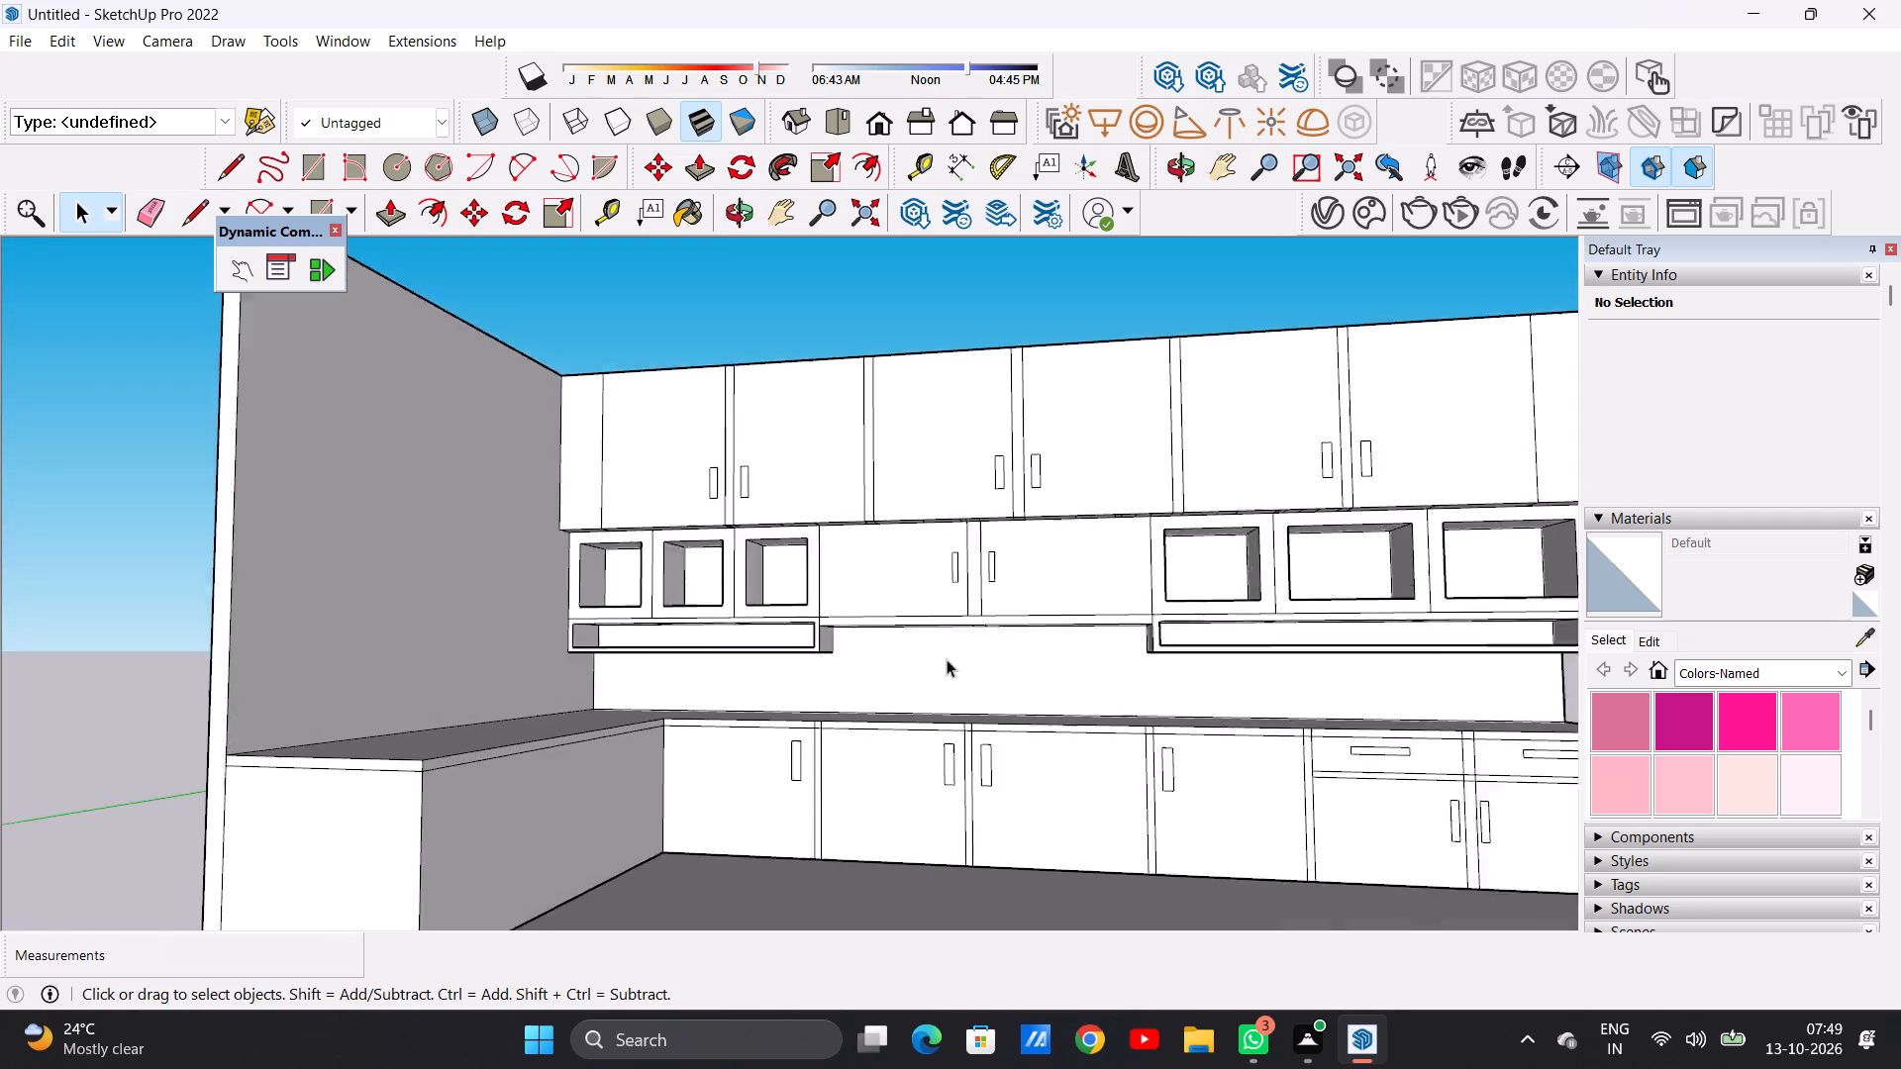
pyautogui.scroll(3, 947, 659)
pyautogui.moveTo(928, 674); pyautogui.dragTo(1005, 915, button='middle')
pyautogui.scroll(6, 950, 783)
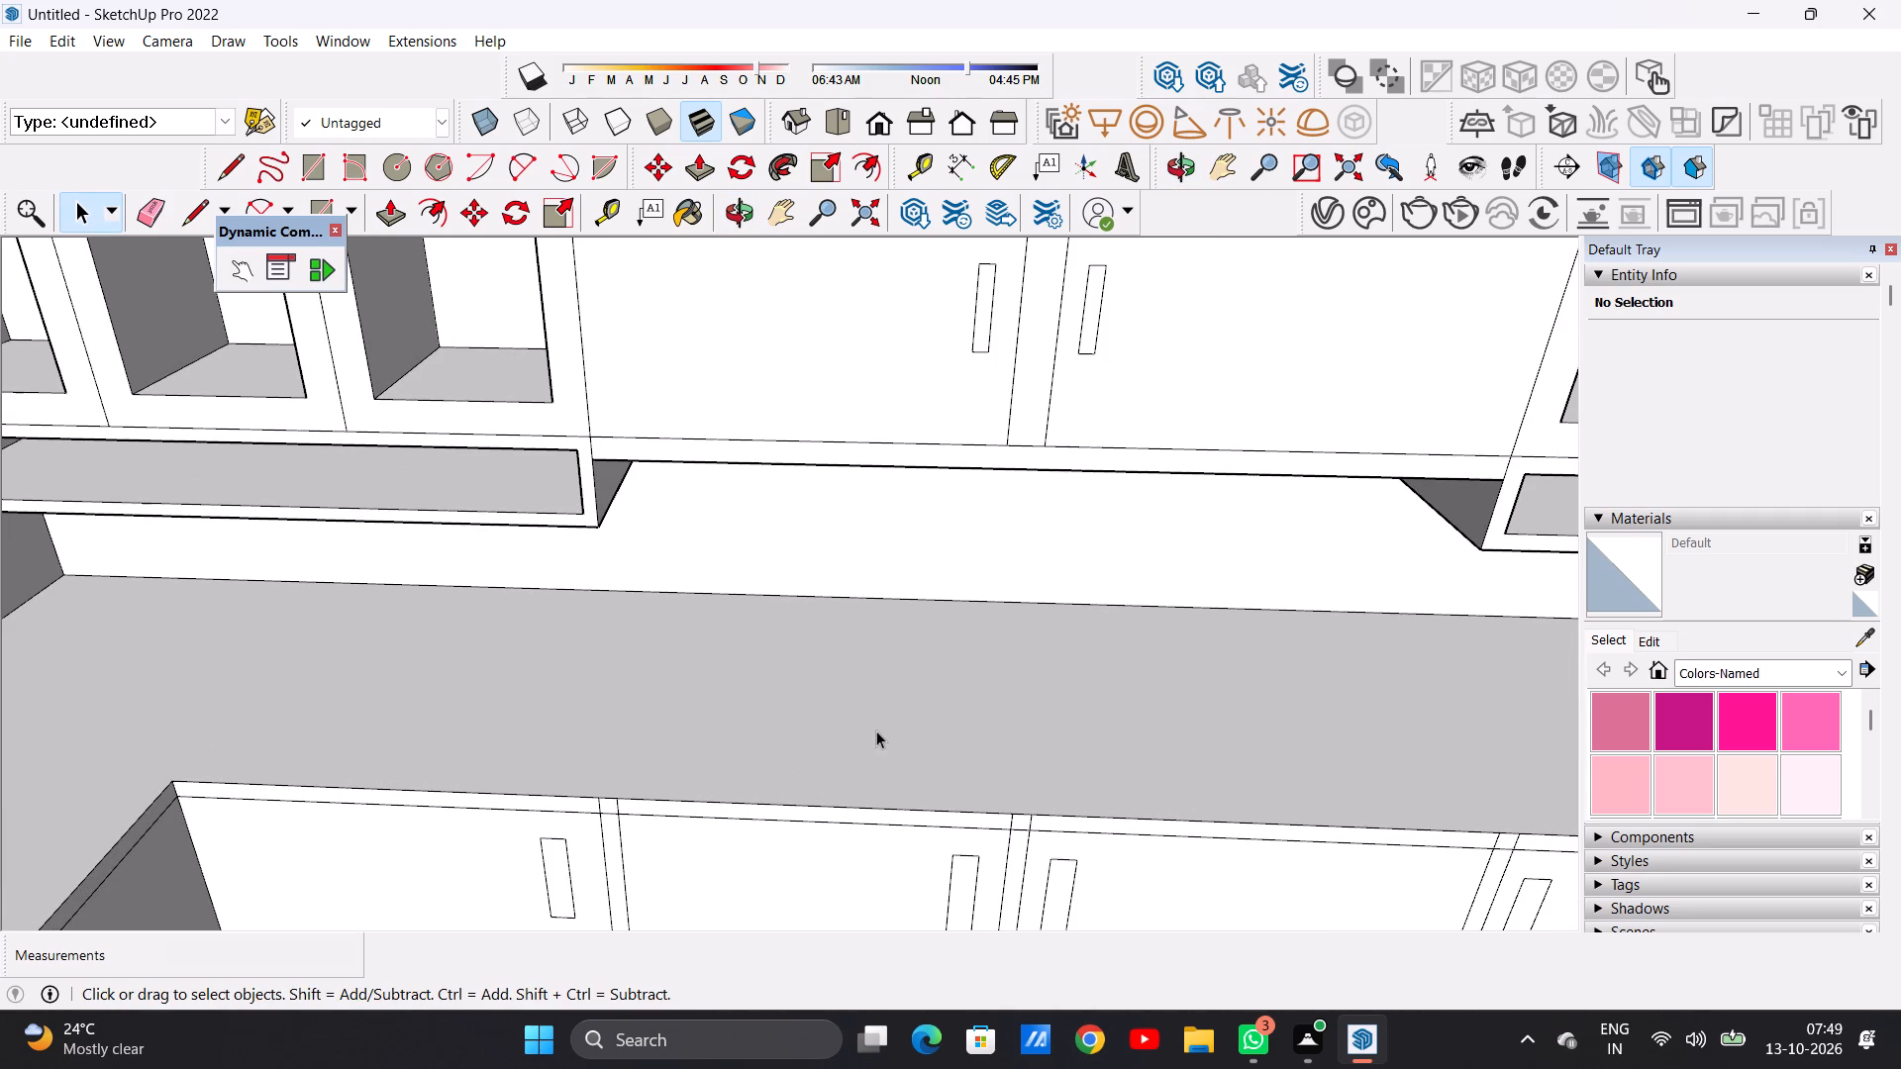
pyautogui.scroll(-3, 830, 681)
pyautogui.moveTo(955, 668); pyautogui.dragTo(984, 587, button='middle')
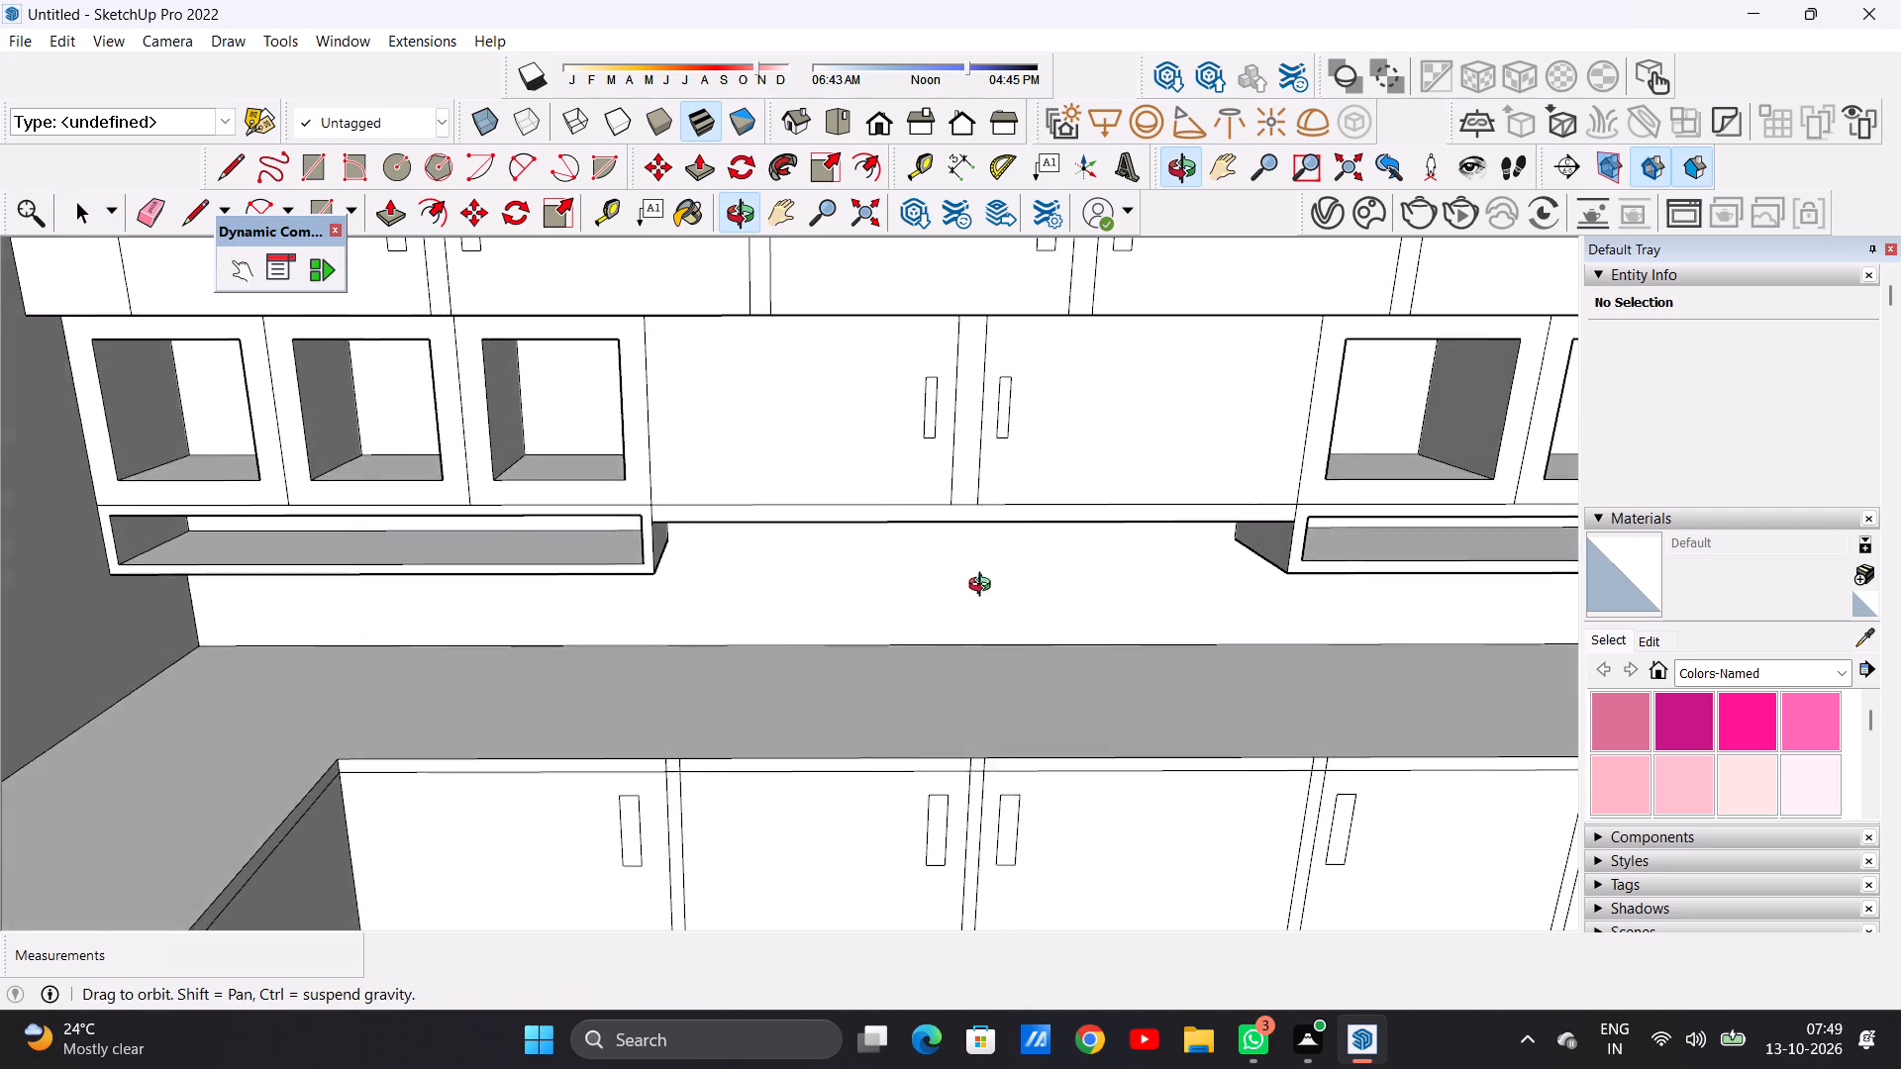
pyautogui.moveTo(984, 587); pyautogui.dragTo(986, 759, button='middle')
pyautogui.scroll(2, 981, 752)
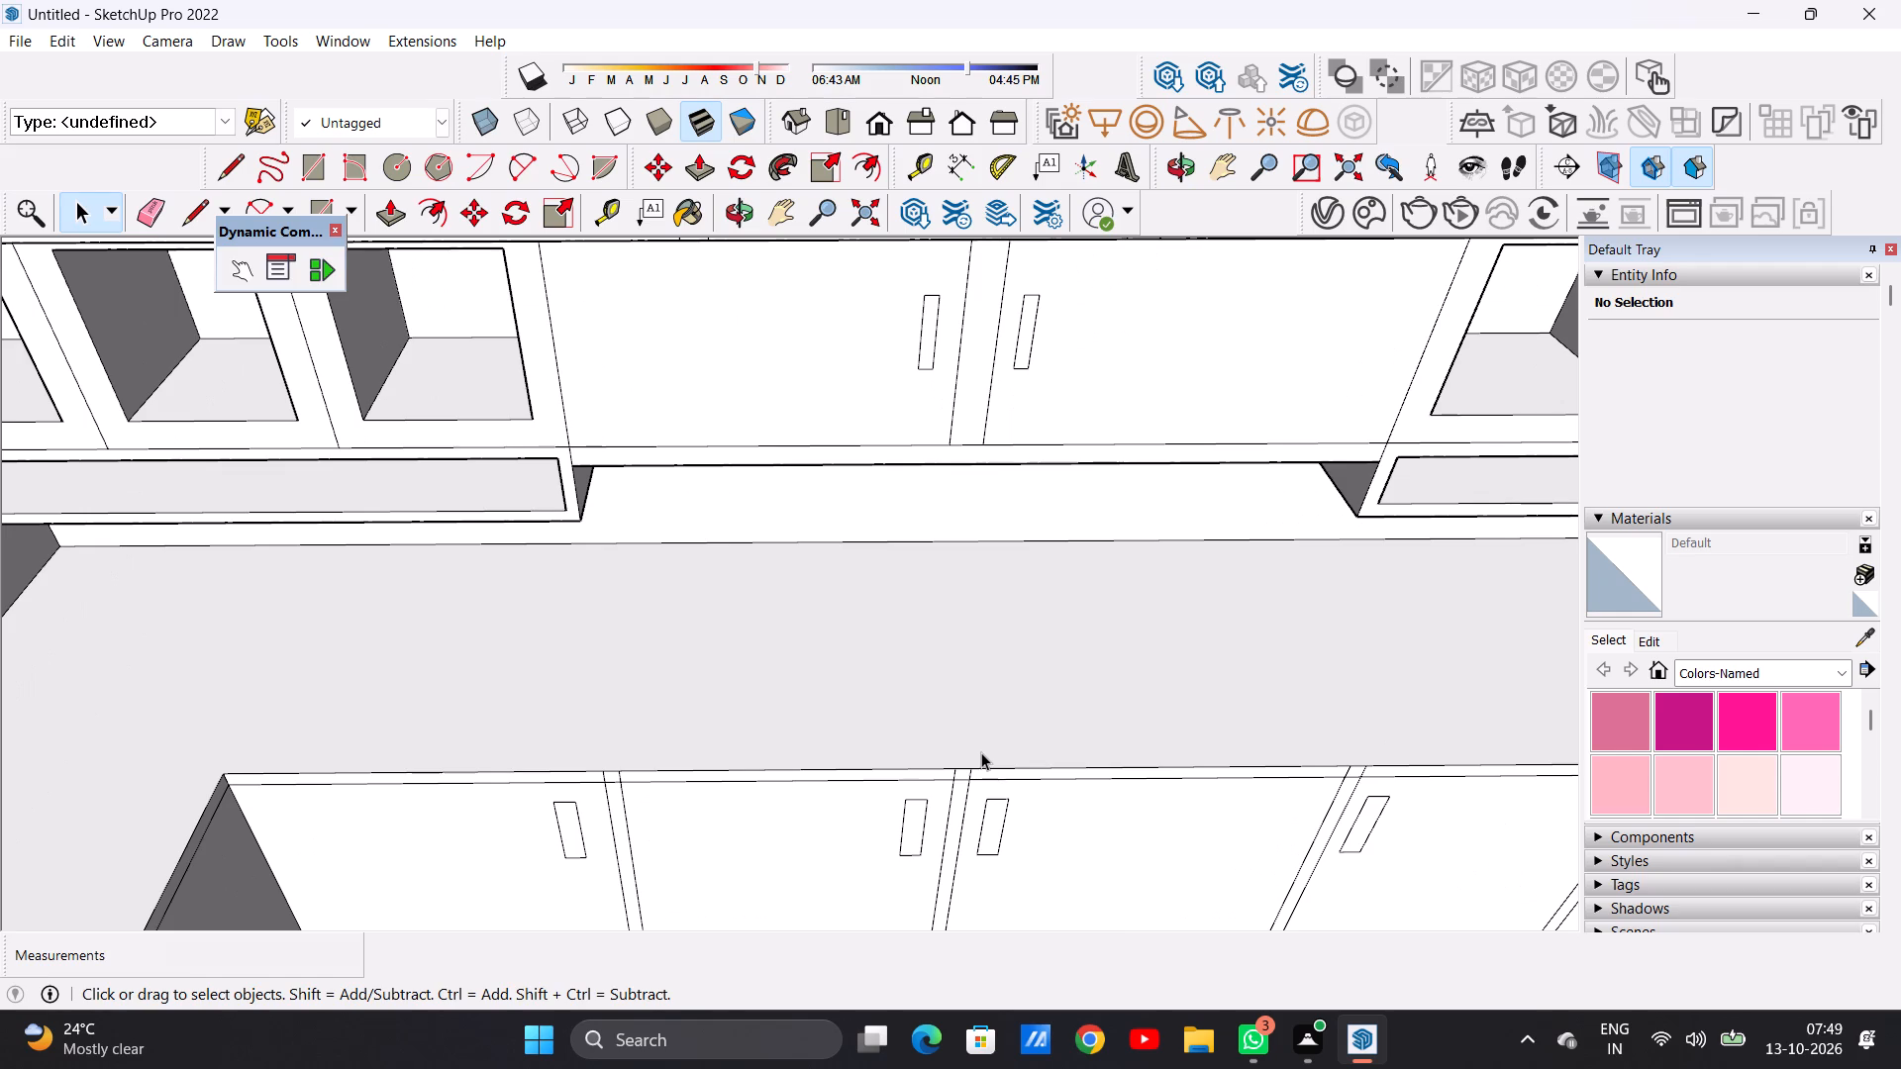
pyautogui.press('r')
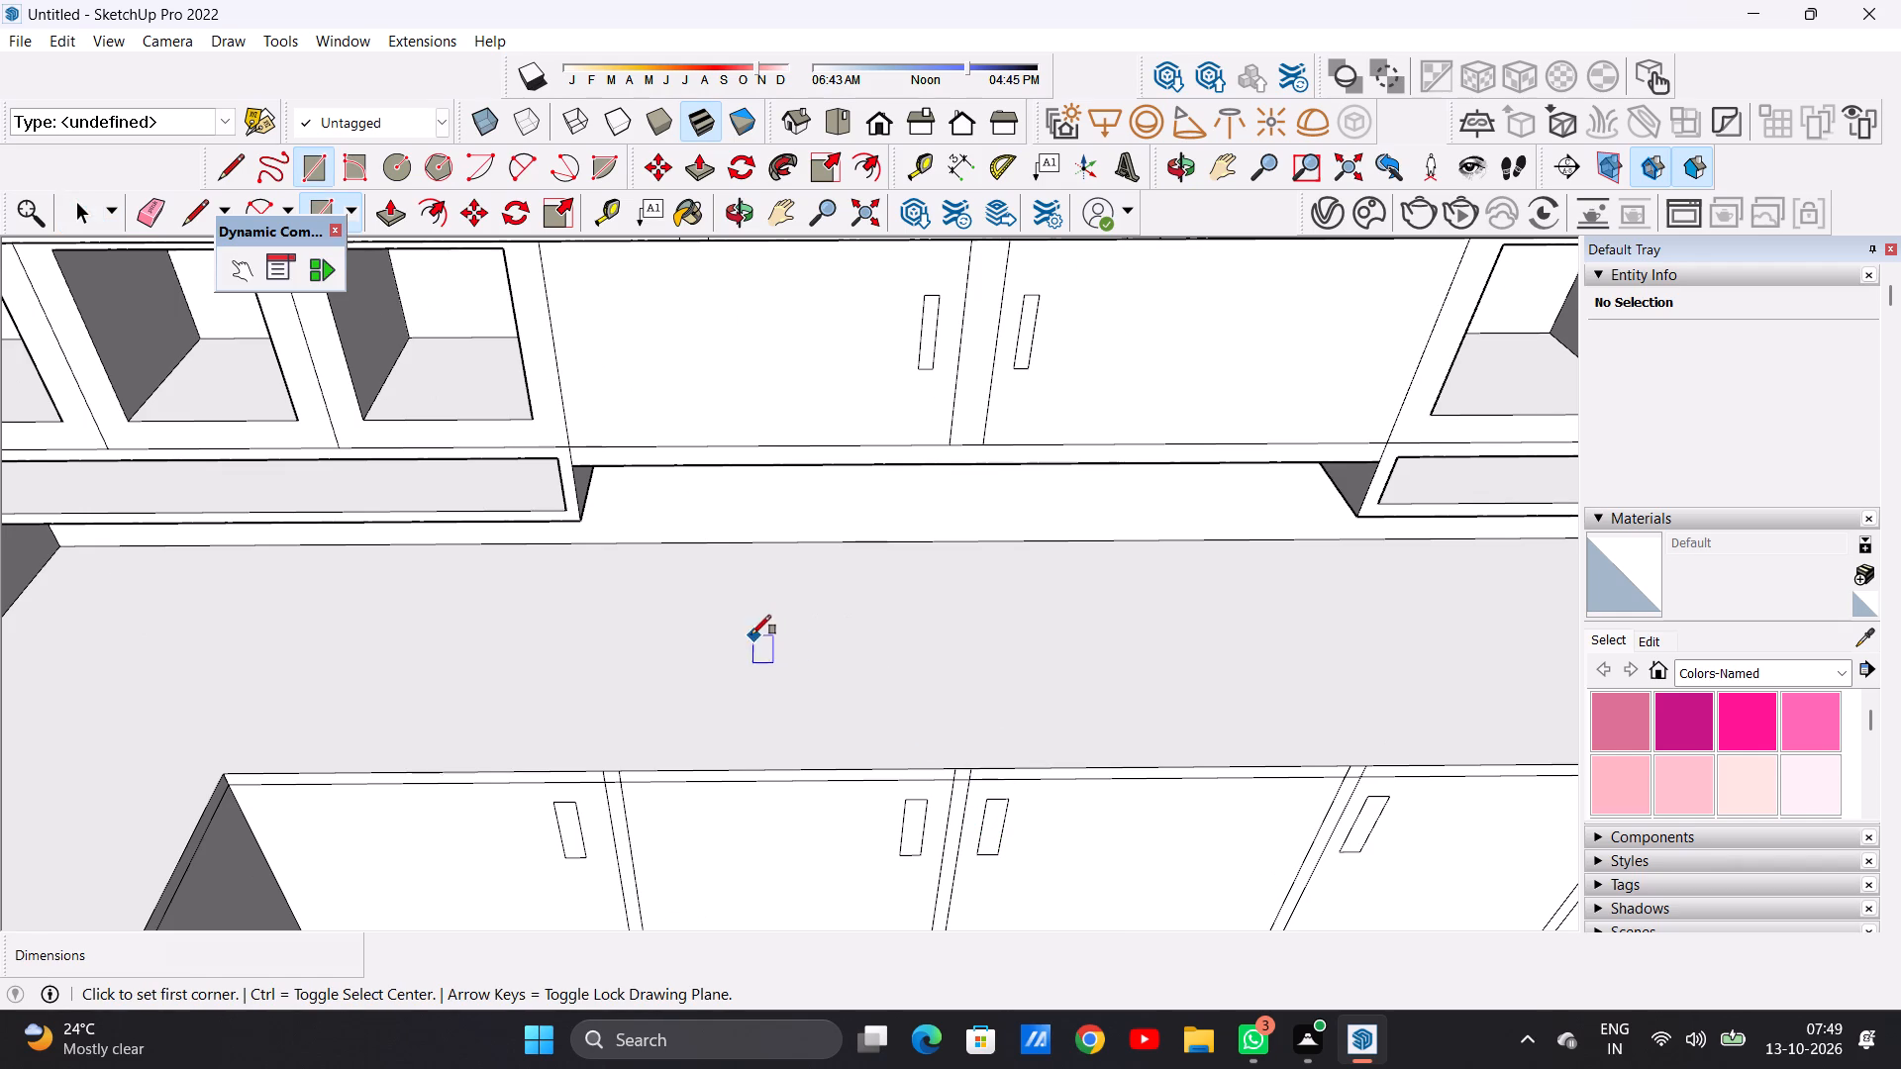
pyautogui.click(691, 562)
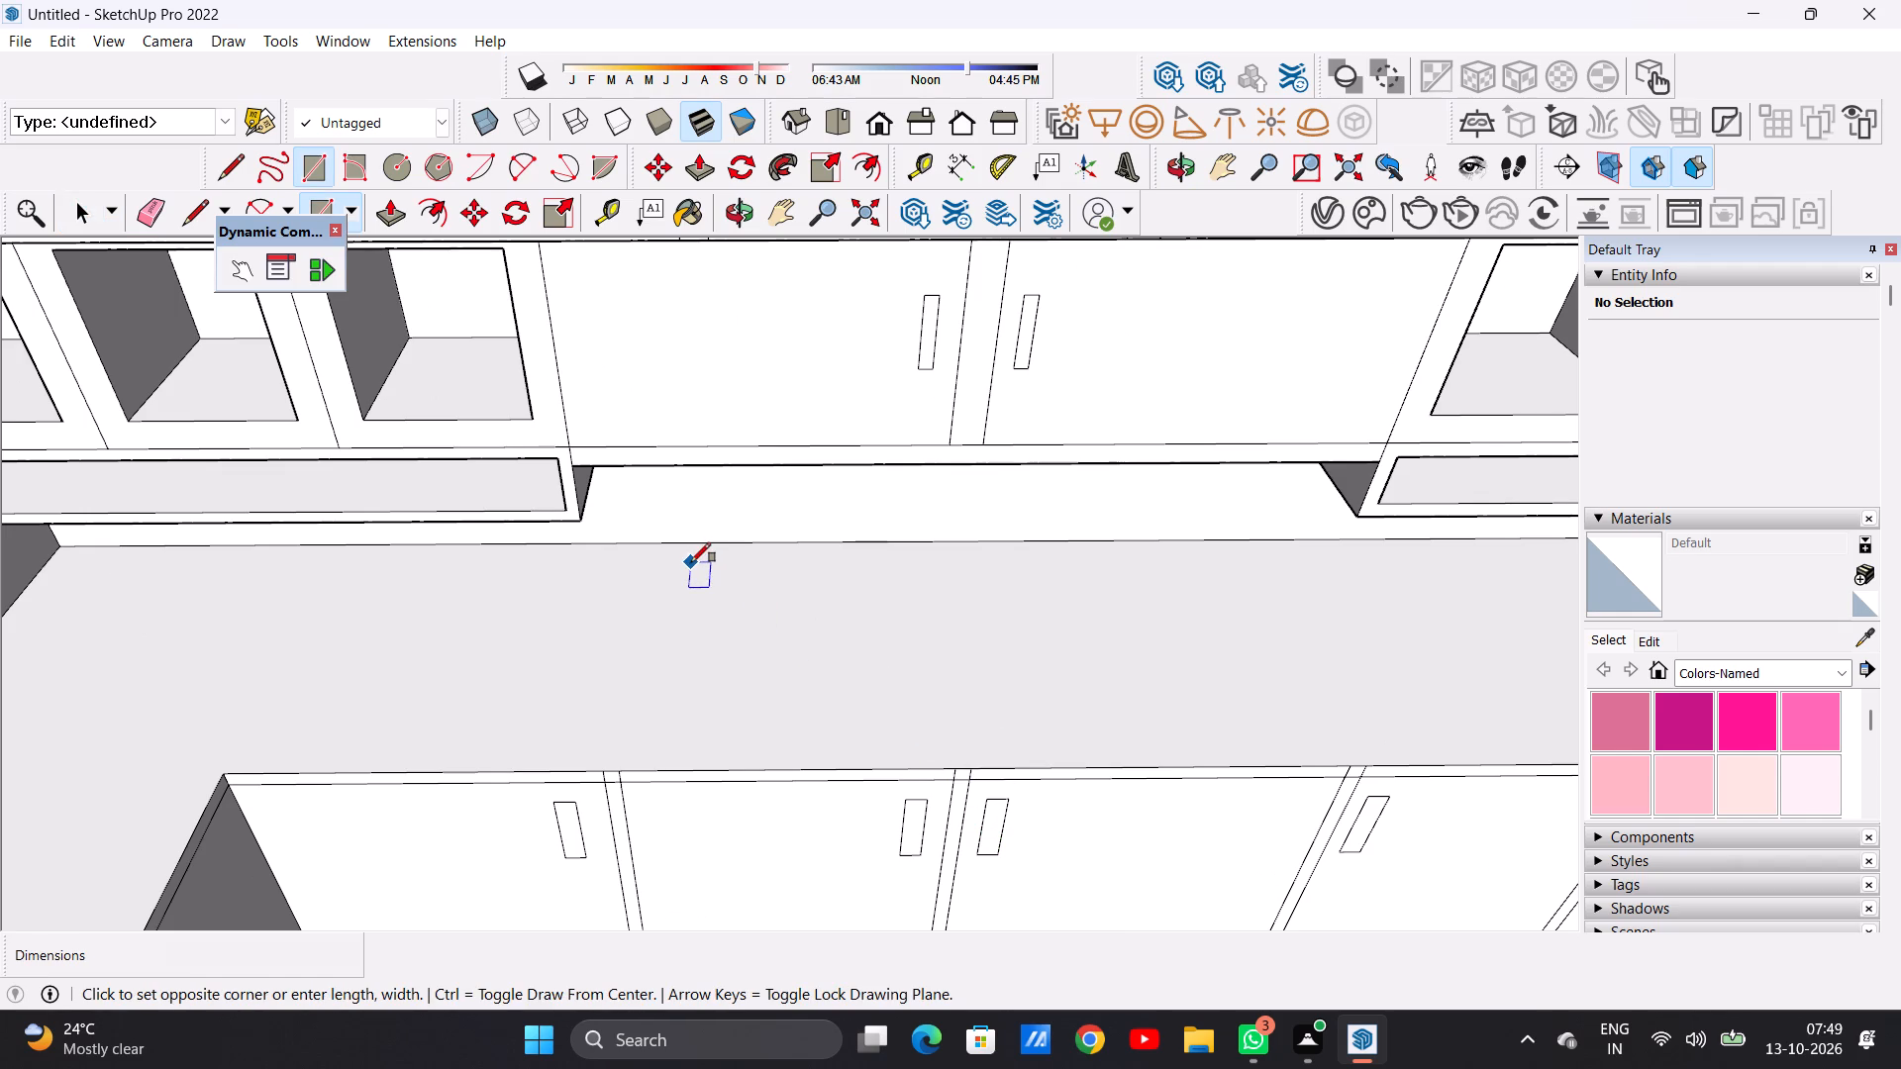
pyautogui.click(1251, 745)
pyautogui.press('space')
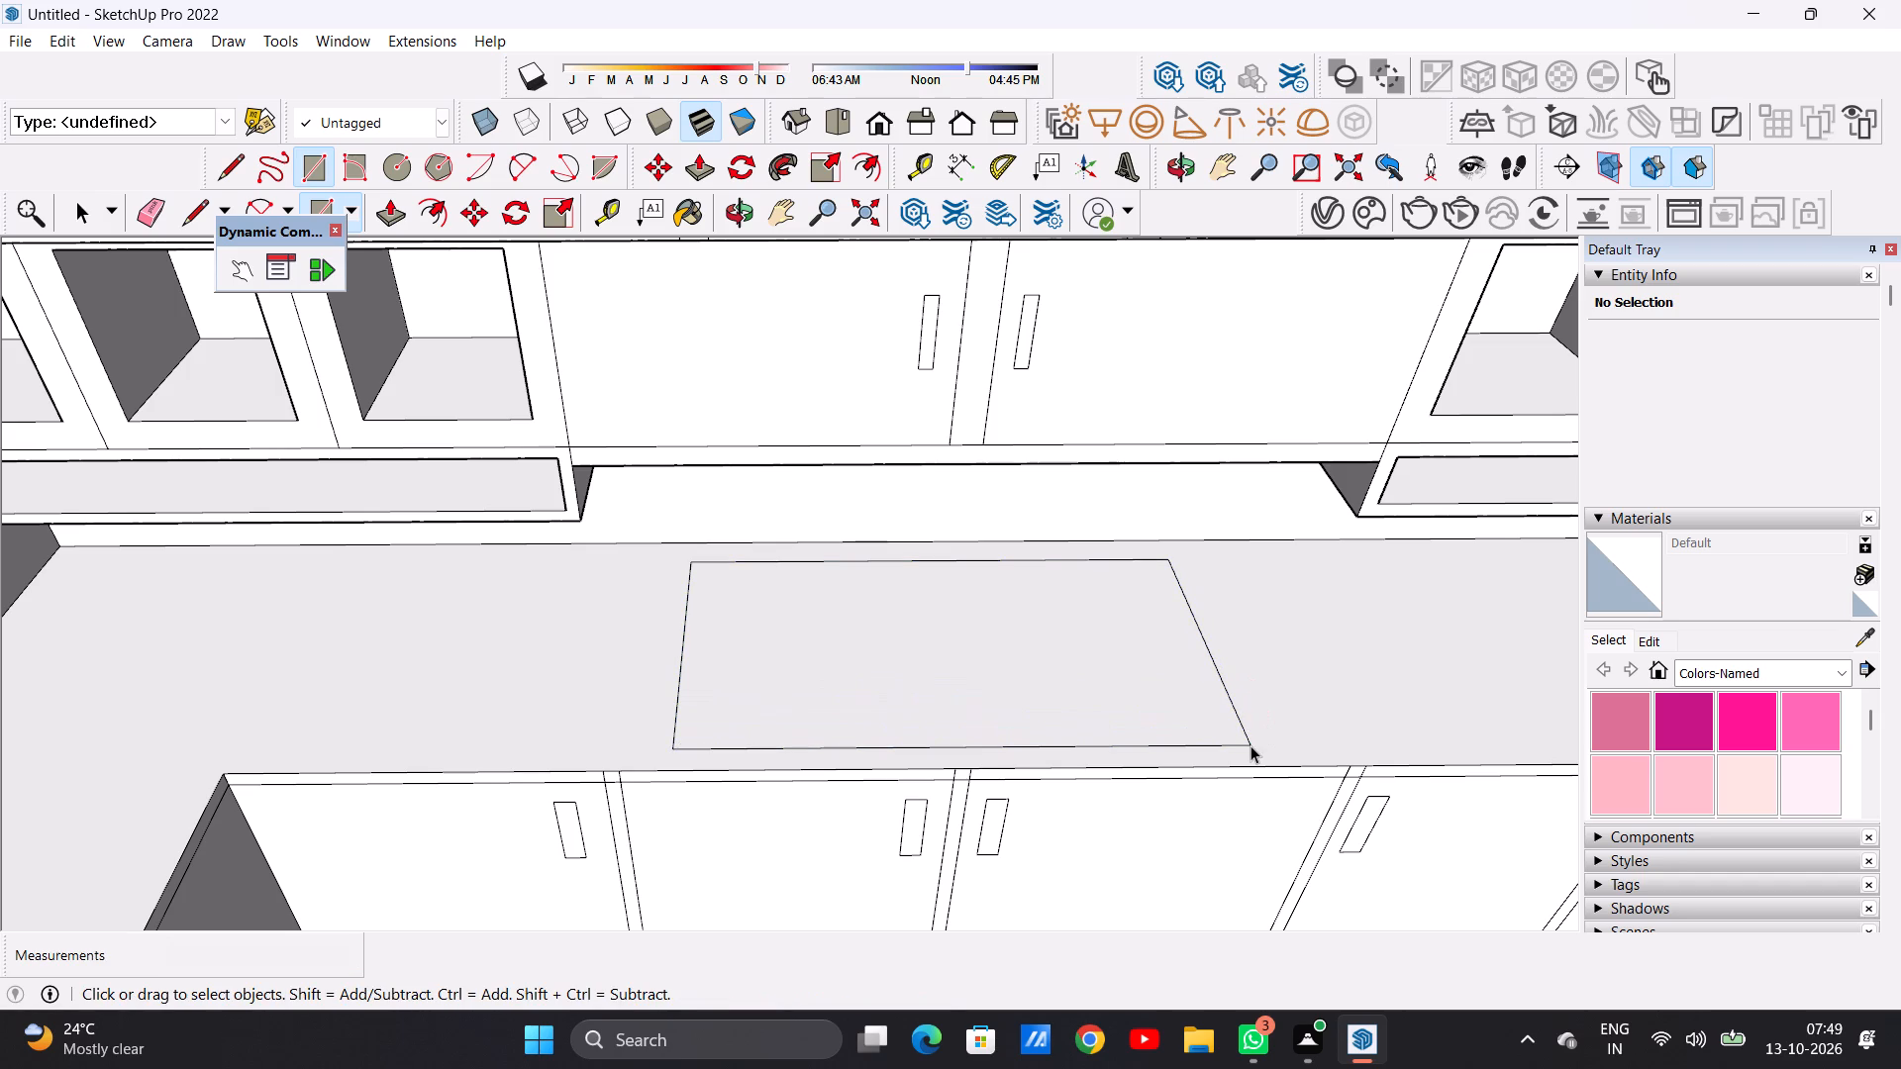
# Pull the new countertop rectangle up about 9 1/4" with Push/Pull to form the stove block.
pyautogui.scroll(-3, 1028, 748)
pyautogui.moveTo(1063, 749); pyautogui.dragTo(1005, 678, button='middle')
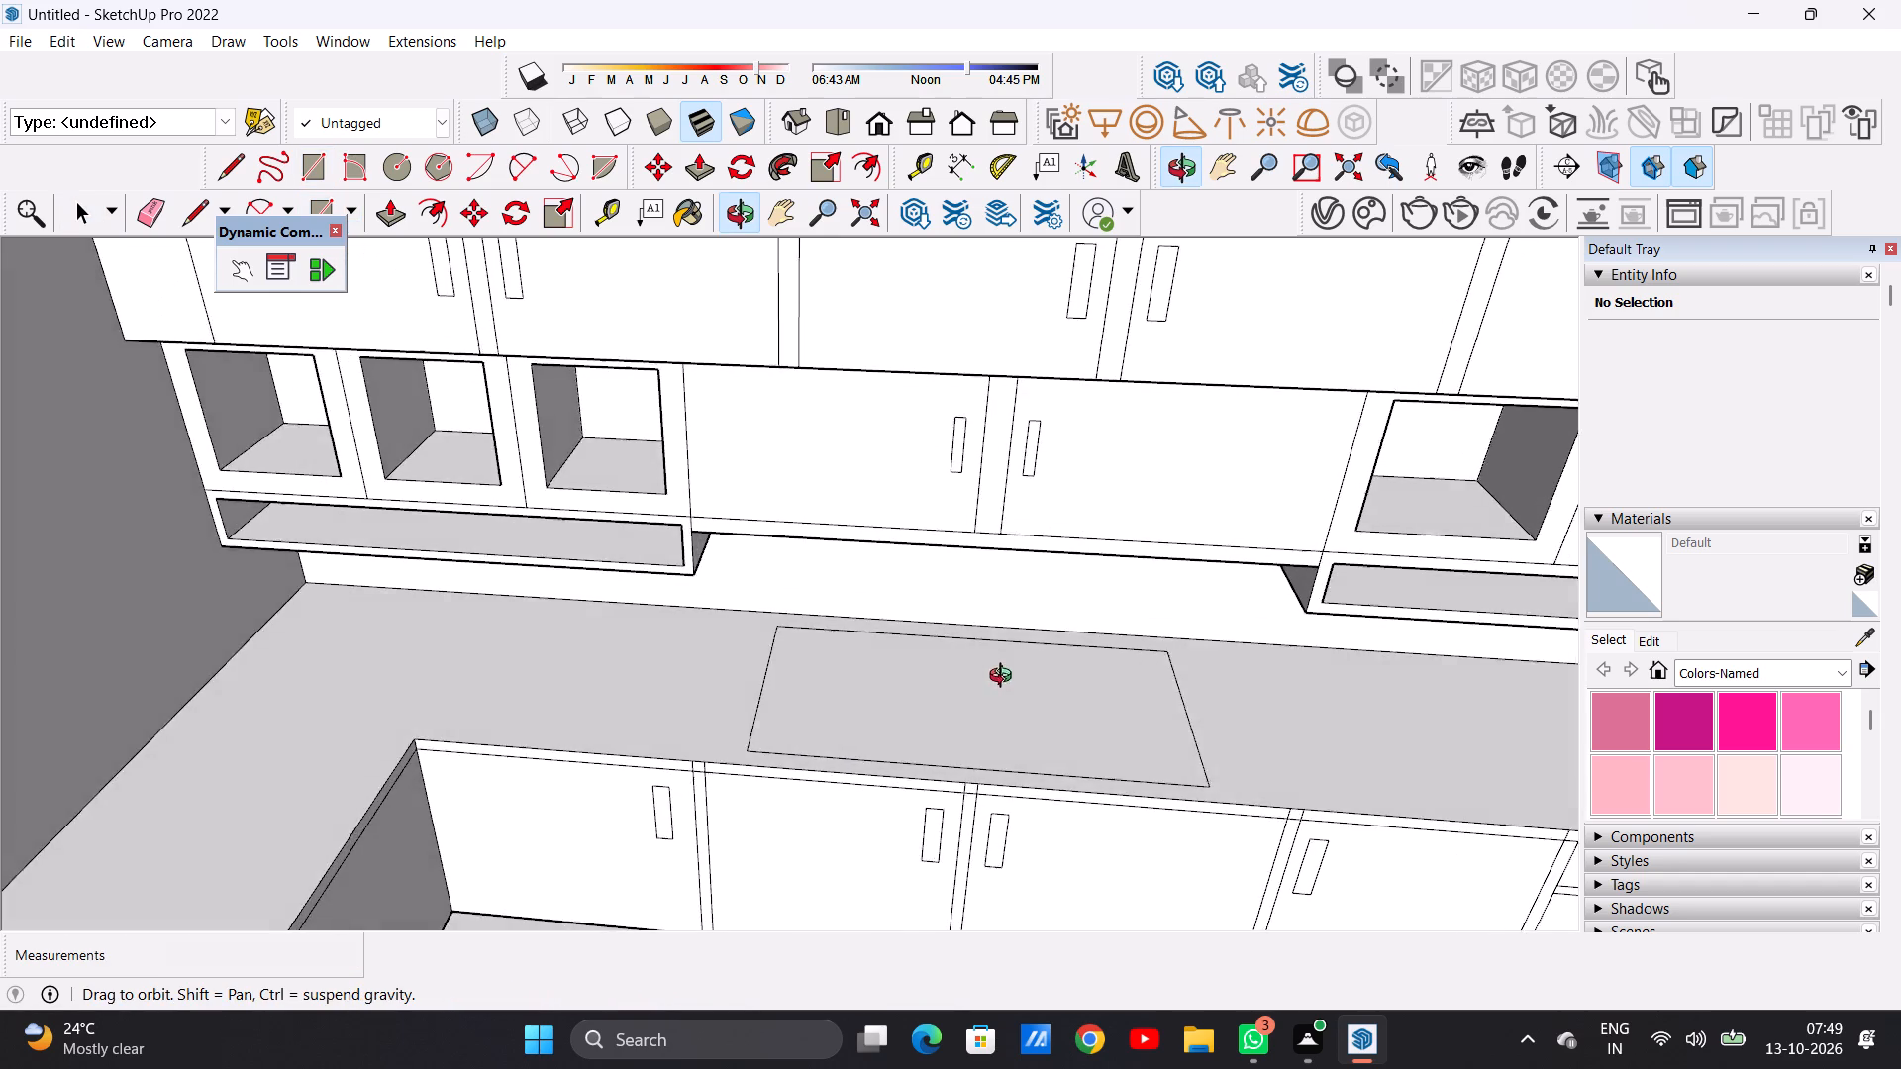
pyautogui.moveTo(1005, 678); pyautogui.dragTo(1022, 645, button='middle')
pyautogui.scroll(1, 1070, 697)
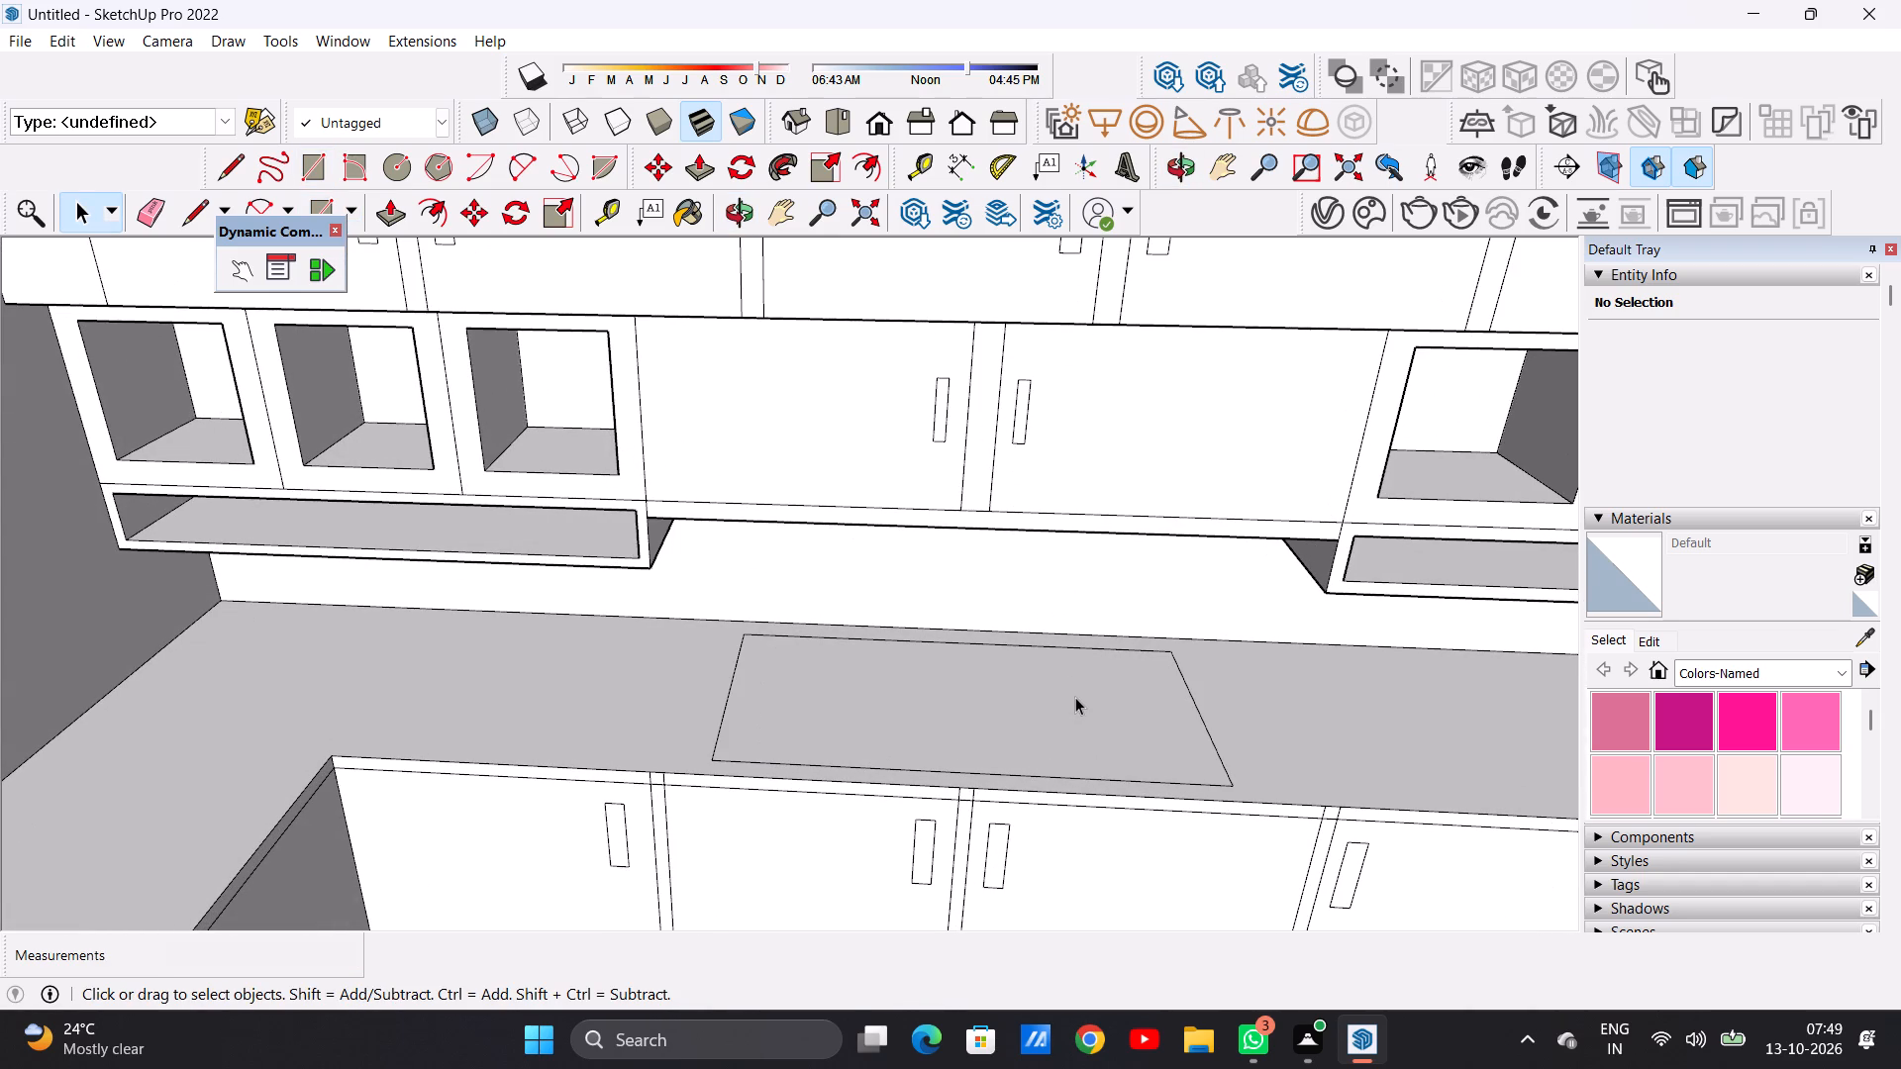
pyautogui.press('p')
pyautogui.click(1093, 717)
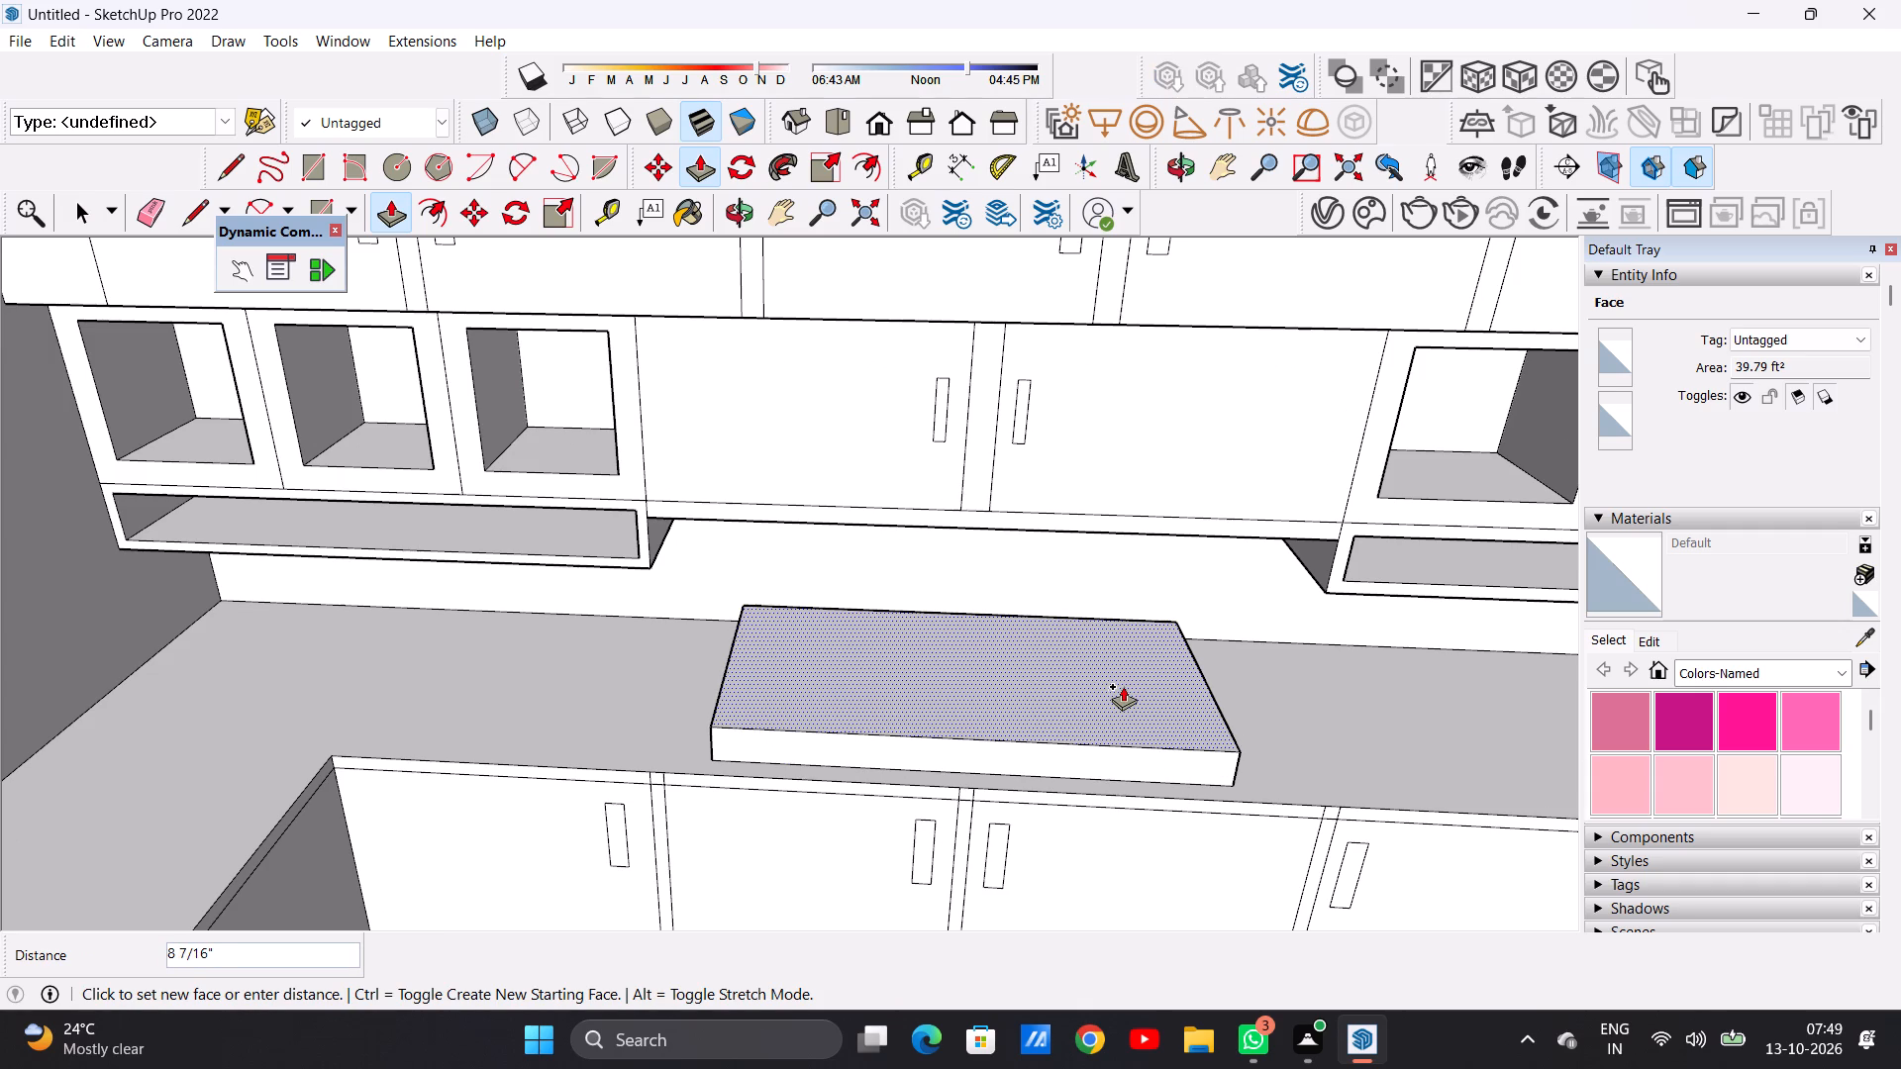
pyautogui.click(1125, 685)
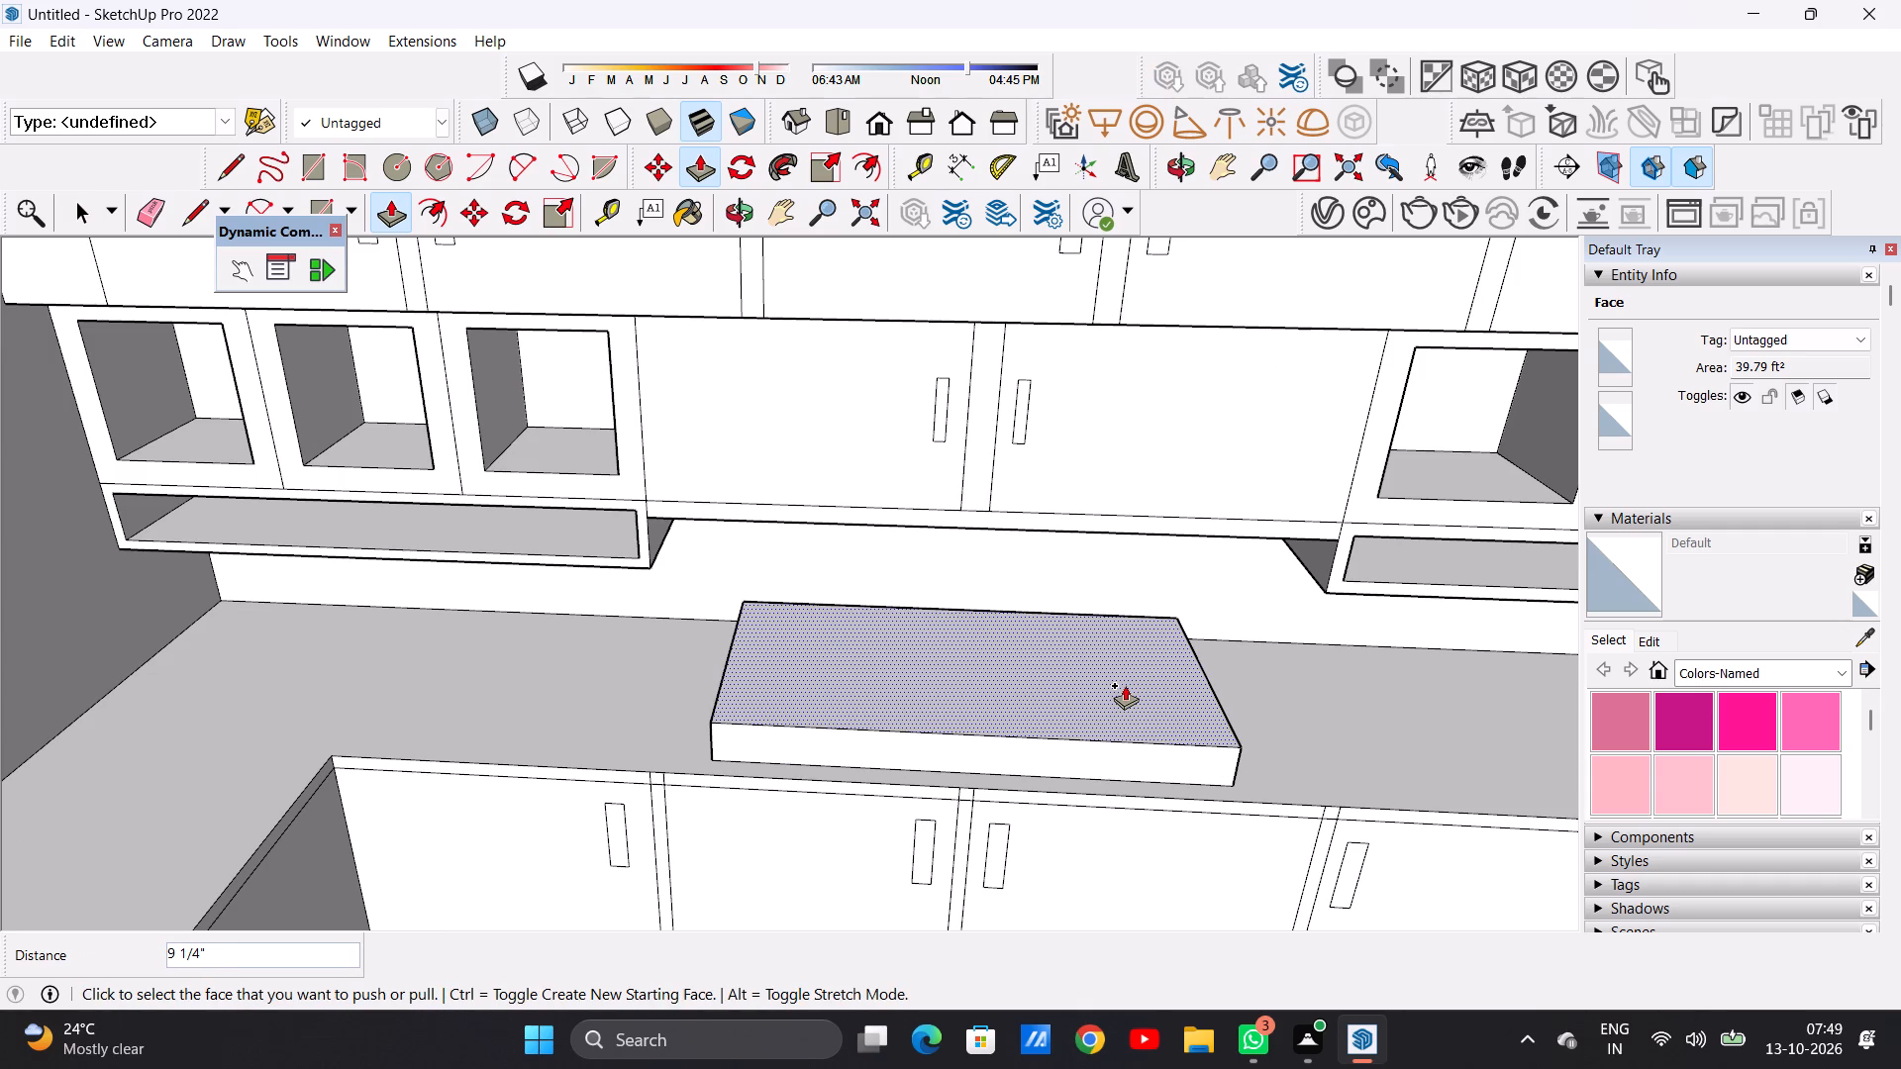
pyautogui.press('space')
# Draw a burner circle with a radius of about 10 3/4" on the left half of the stove block's top.
pyautogui.scroll(-2, 968, 673)
pyautogui.moveTo(946, 663); pyautogui.dragTo(949, 808, button='middle')
pyautogui.middleClick(949, 808)
pyautogui.scroll(2, 1016, 687)
pyautogui.moveTo(971, 682); pyautogui.dragTo(964, 730, button='middle')
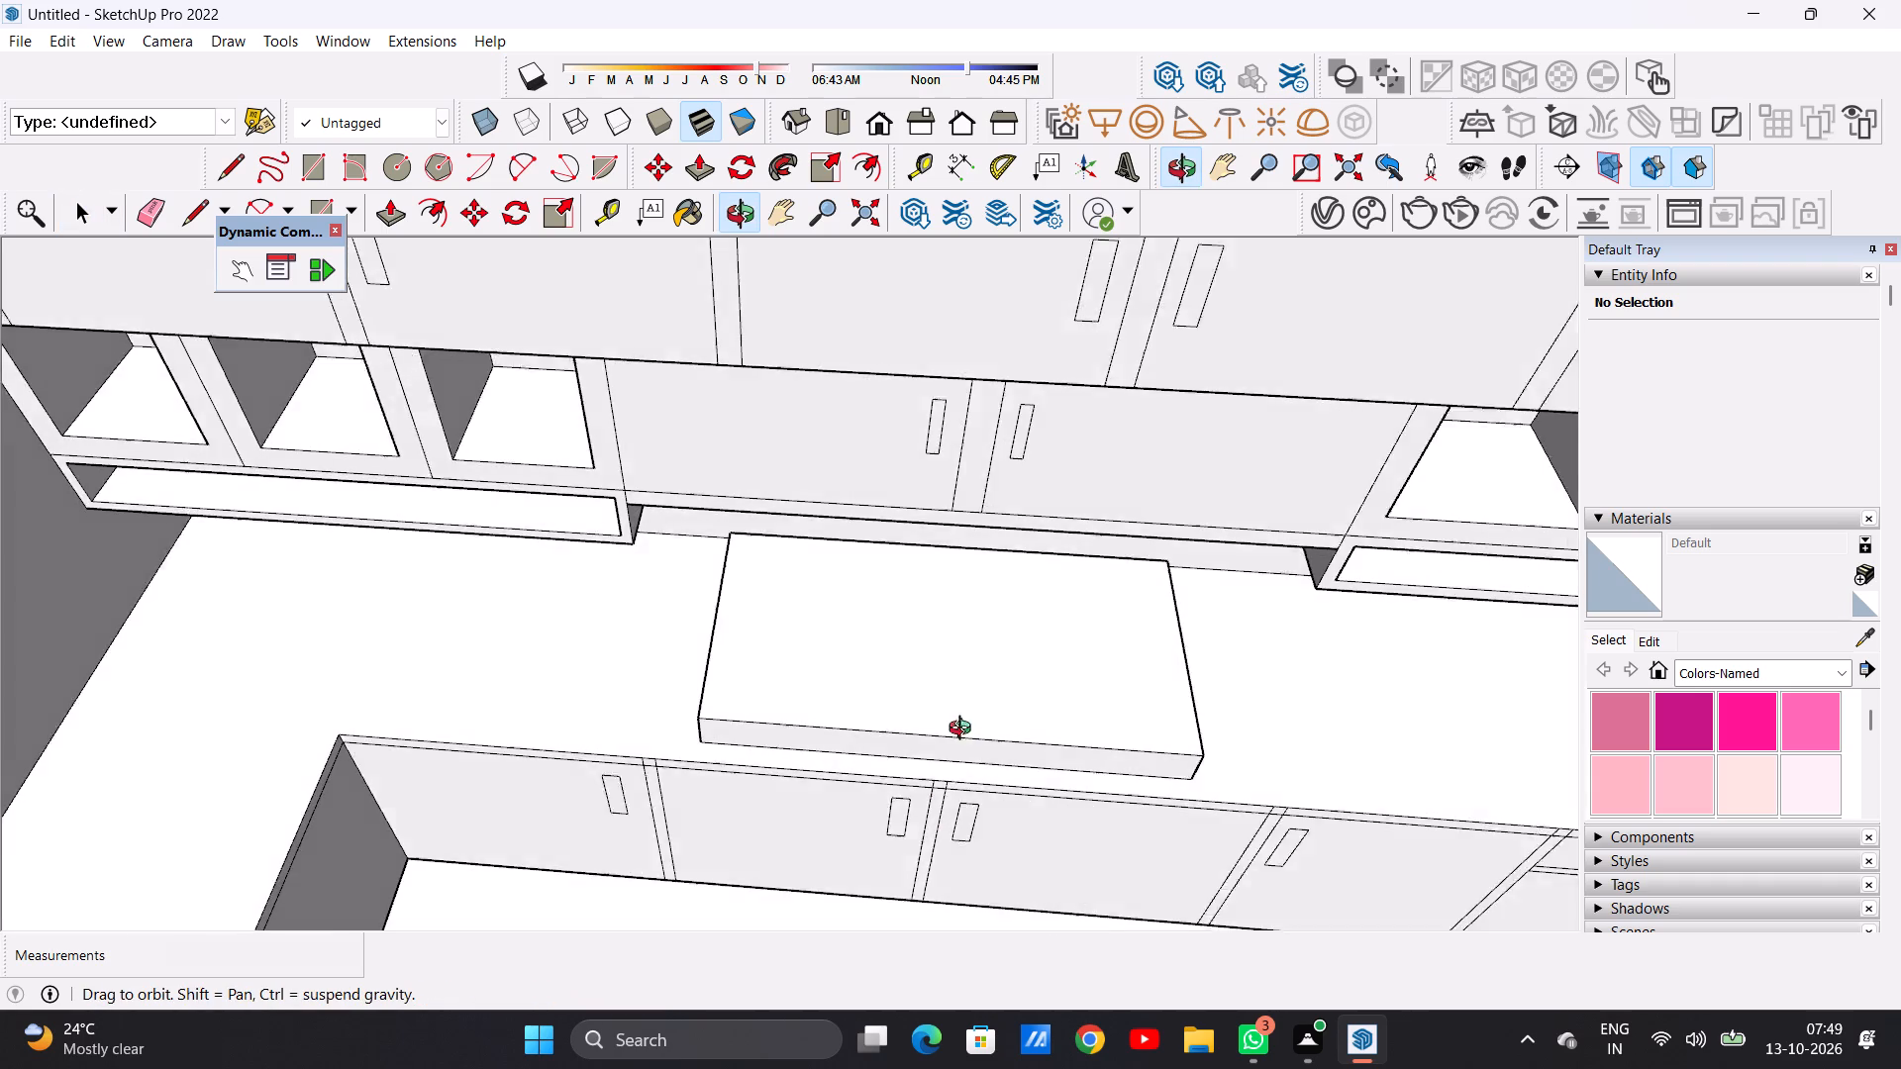
pyautogui.moveTo(964, 730); pyautogui.dragTo(964, 791, button='middle')
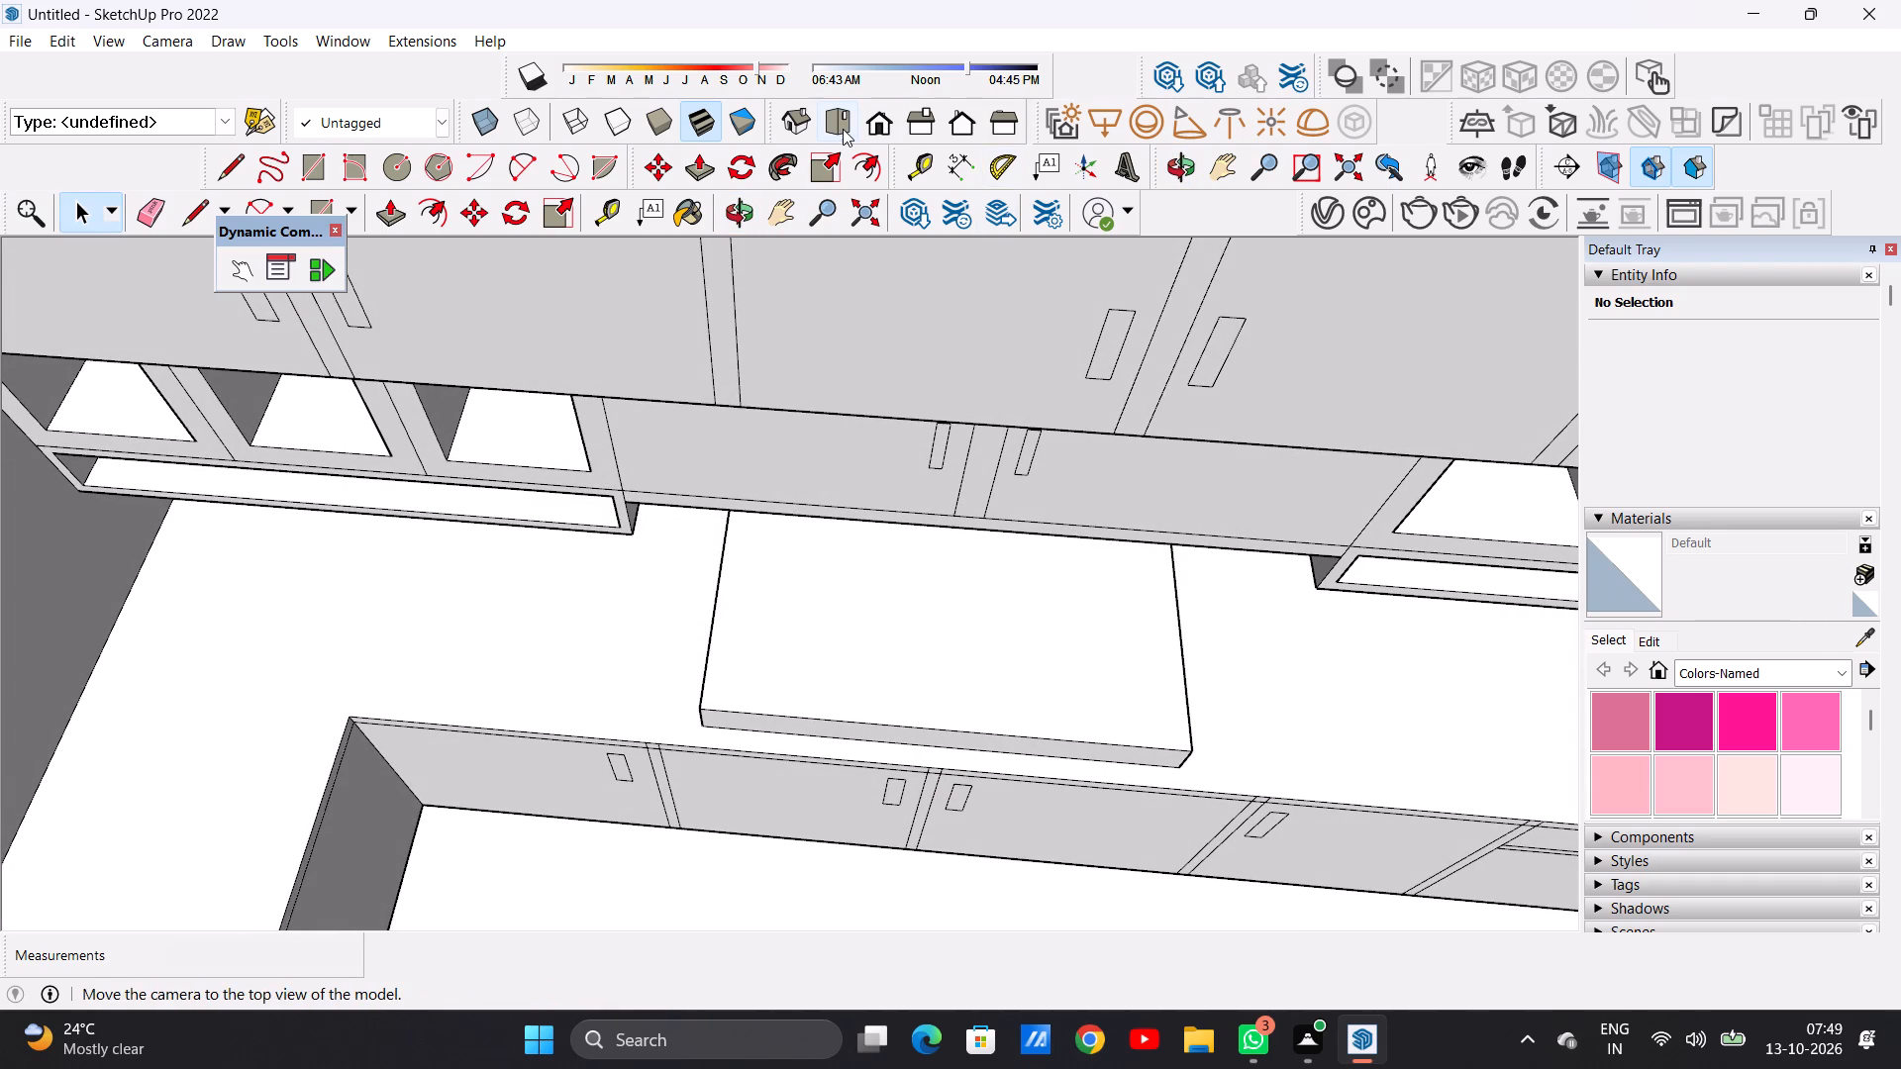
pyautogui.click(843, 129)
pyautogui.scroll(-2, 820, 443)
pyautogui.moveTo(876, 766); pyautogui.dragTo(902, 587, button='middle')
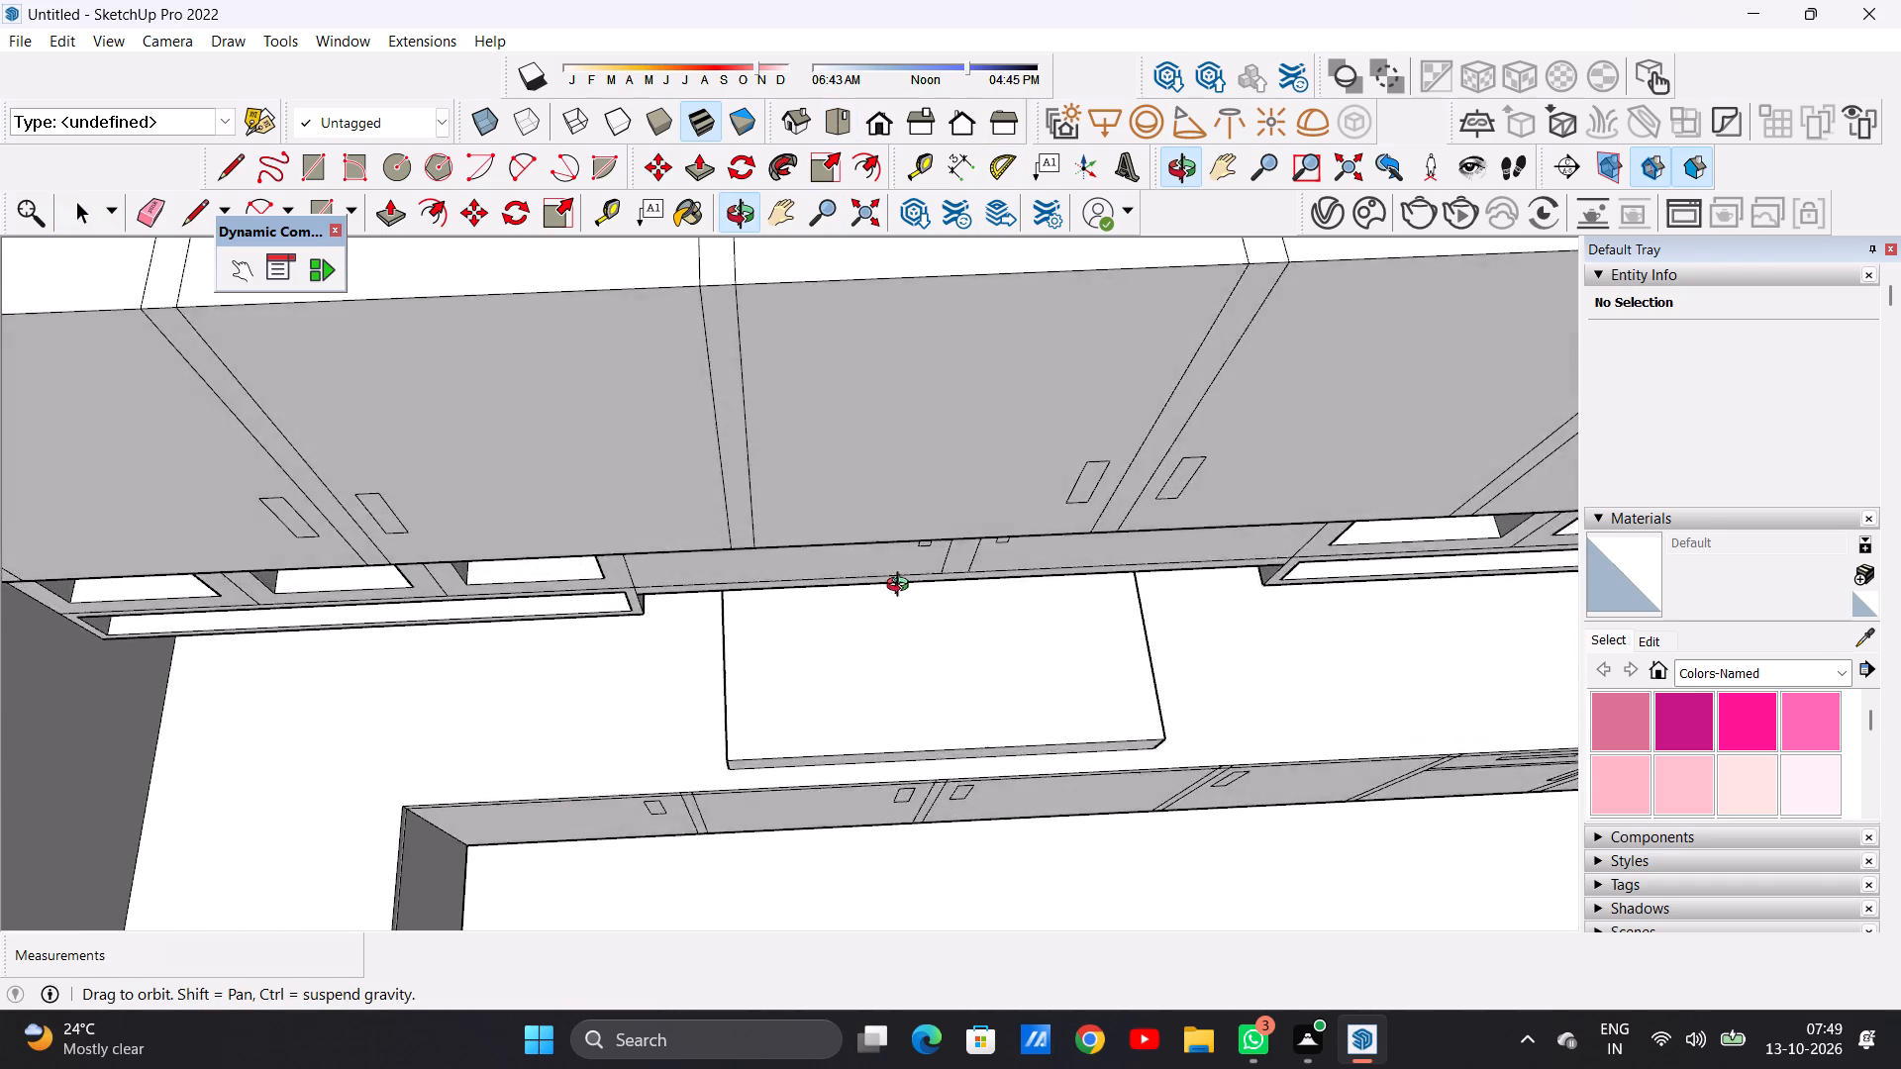
pyautogui.moveTo(902, 587); pyautogui.dragTo(884, 479, button='middle')
pyautogui.scroll(4, 914, 665)
pyautogui.moveTo(947, 722); pyautogui.dragTo(942, 633, button='middle')
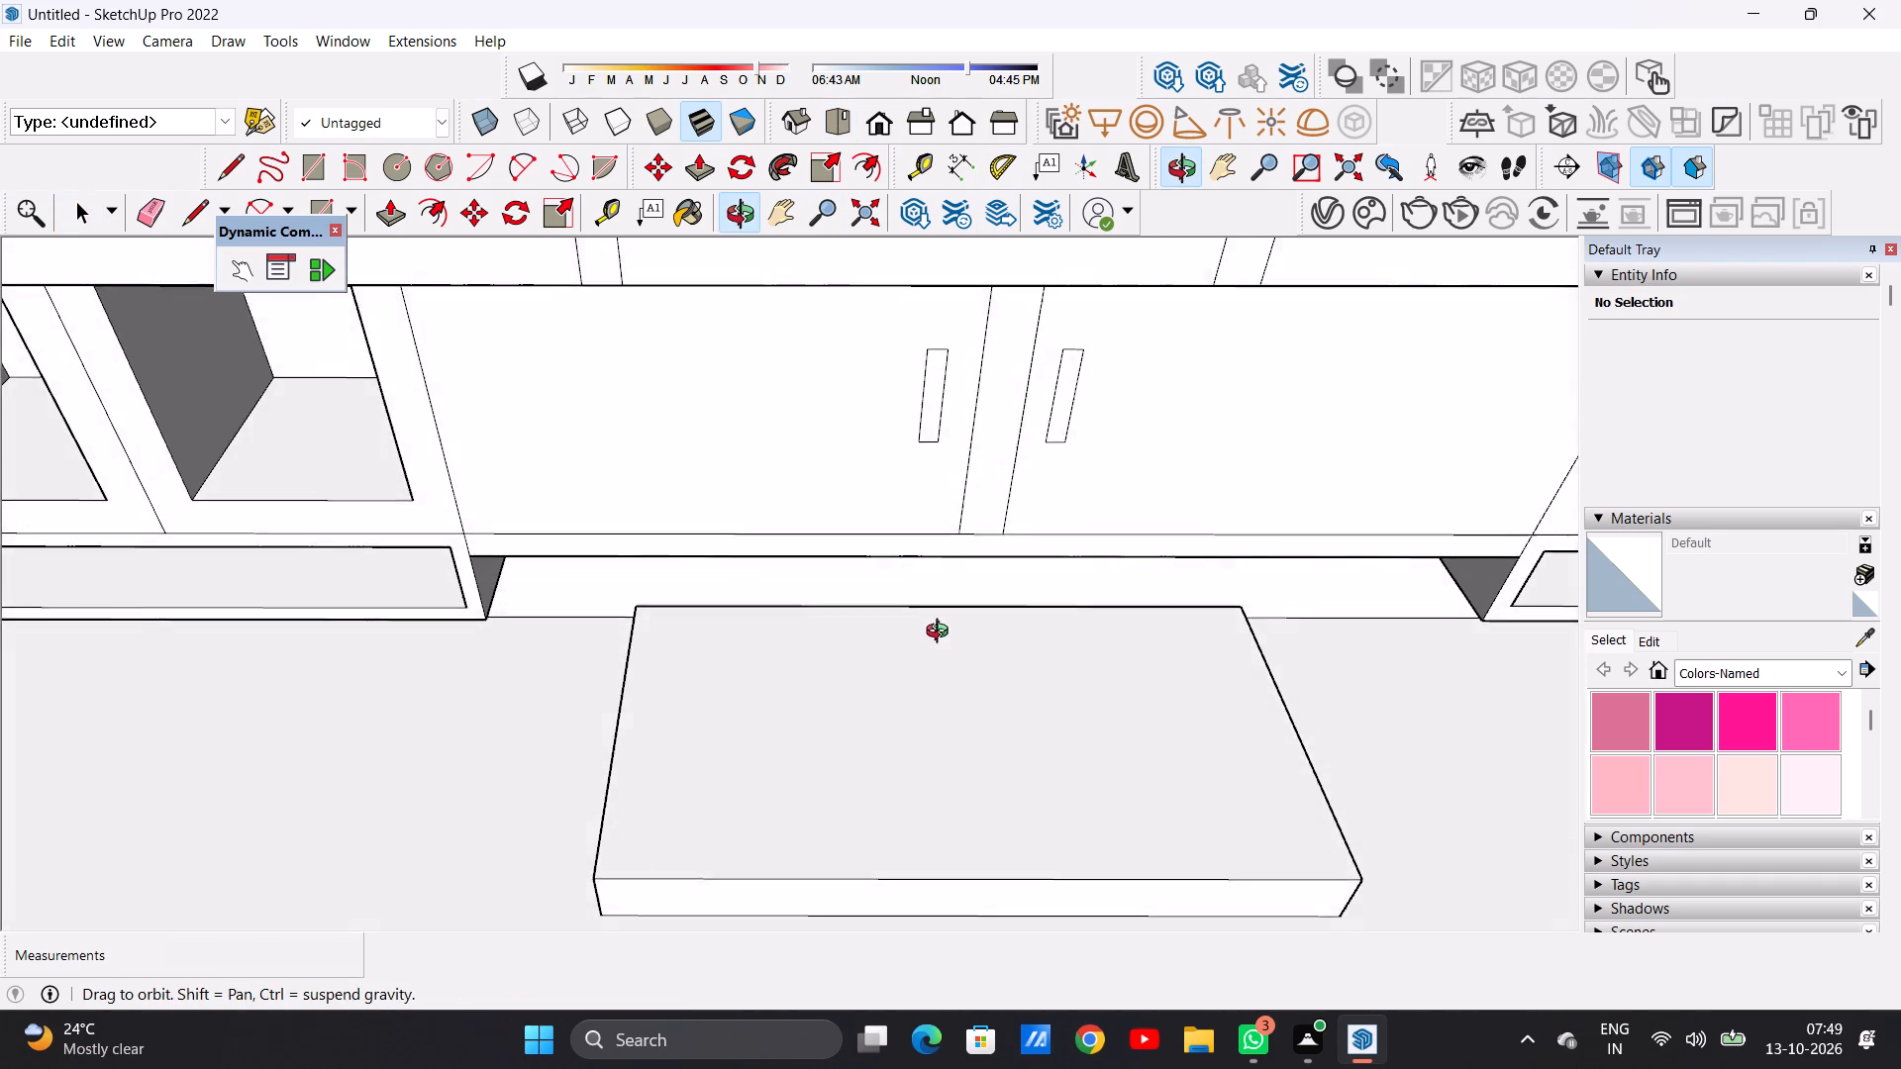
pyautogui.moveTo(942, 633); pyautogui.dragTo(950, 677, button='middle')
pyautogui.scroll(2, 936, 722)
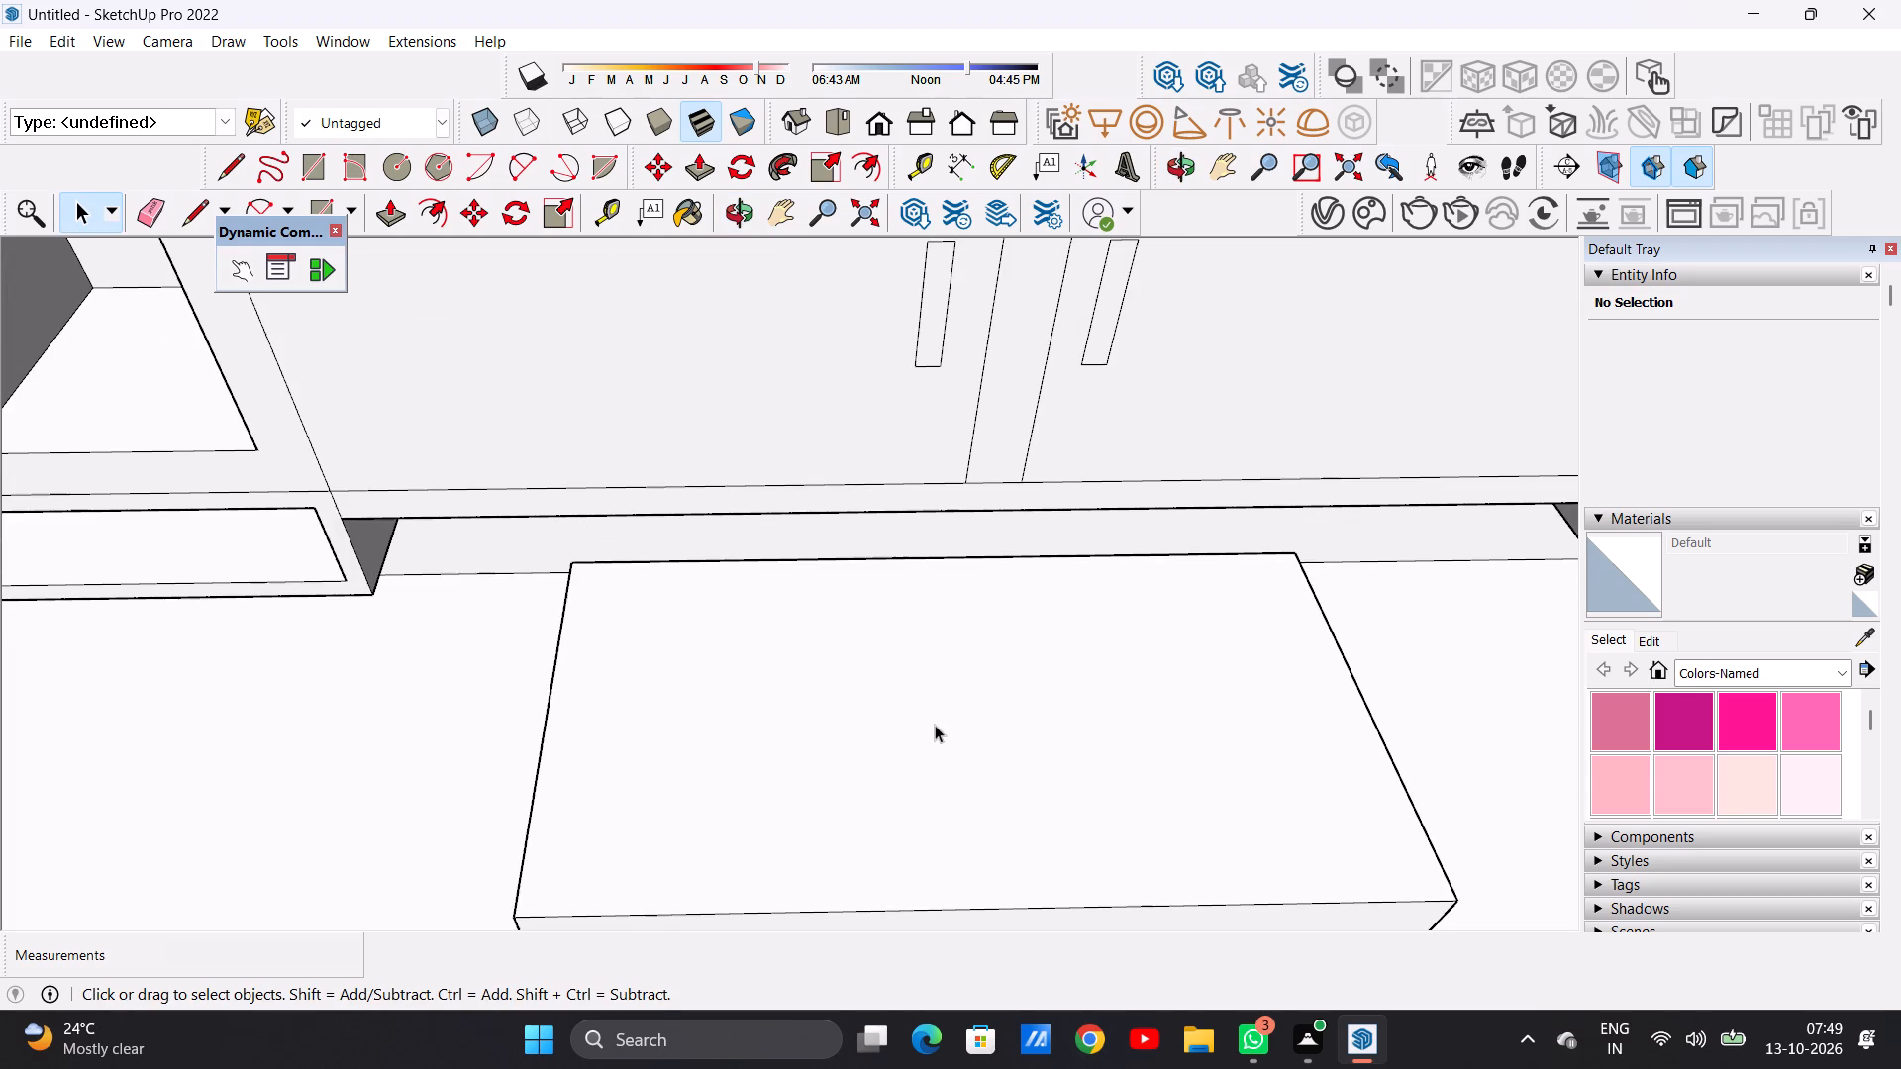
pyautogui.press('c')
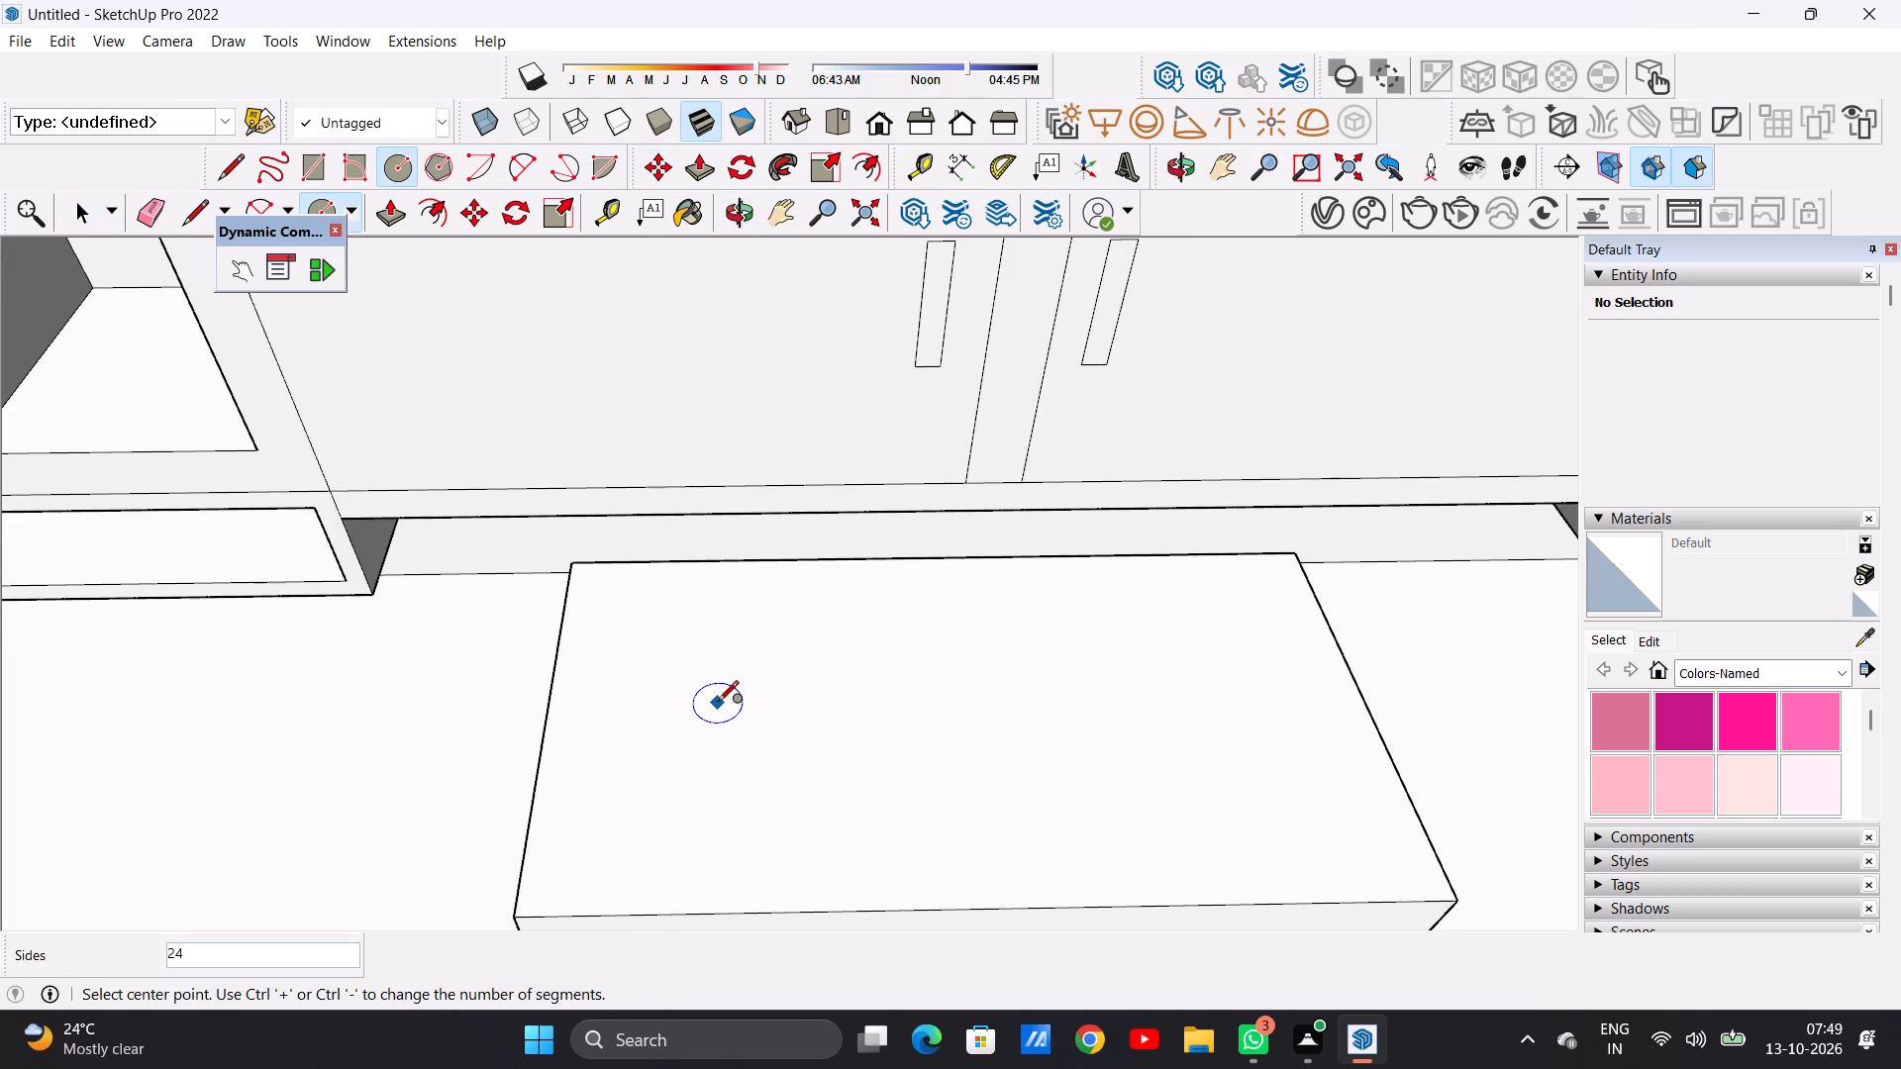
pyautogui.click(723, 704)
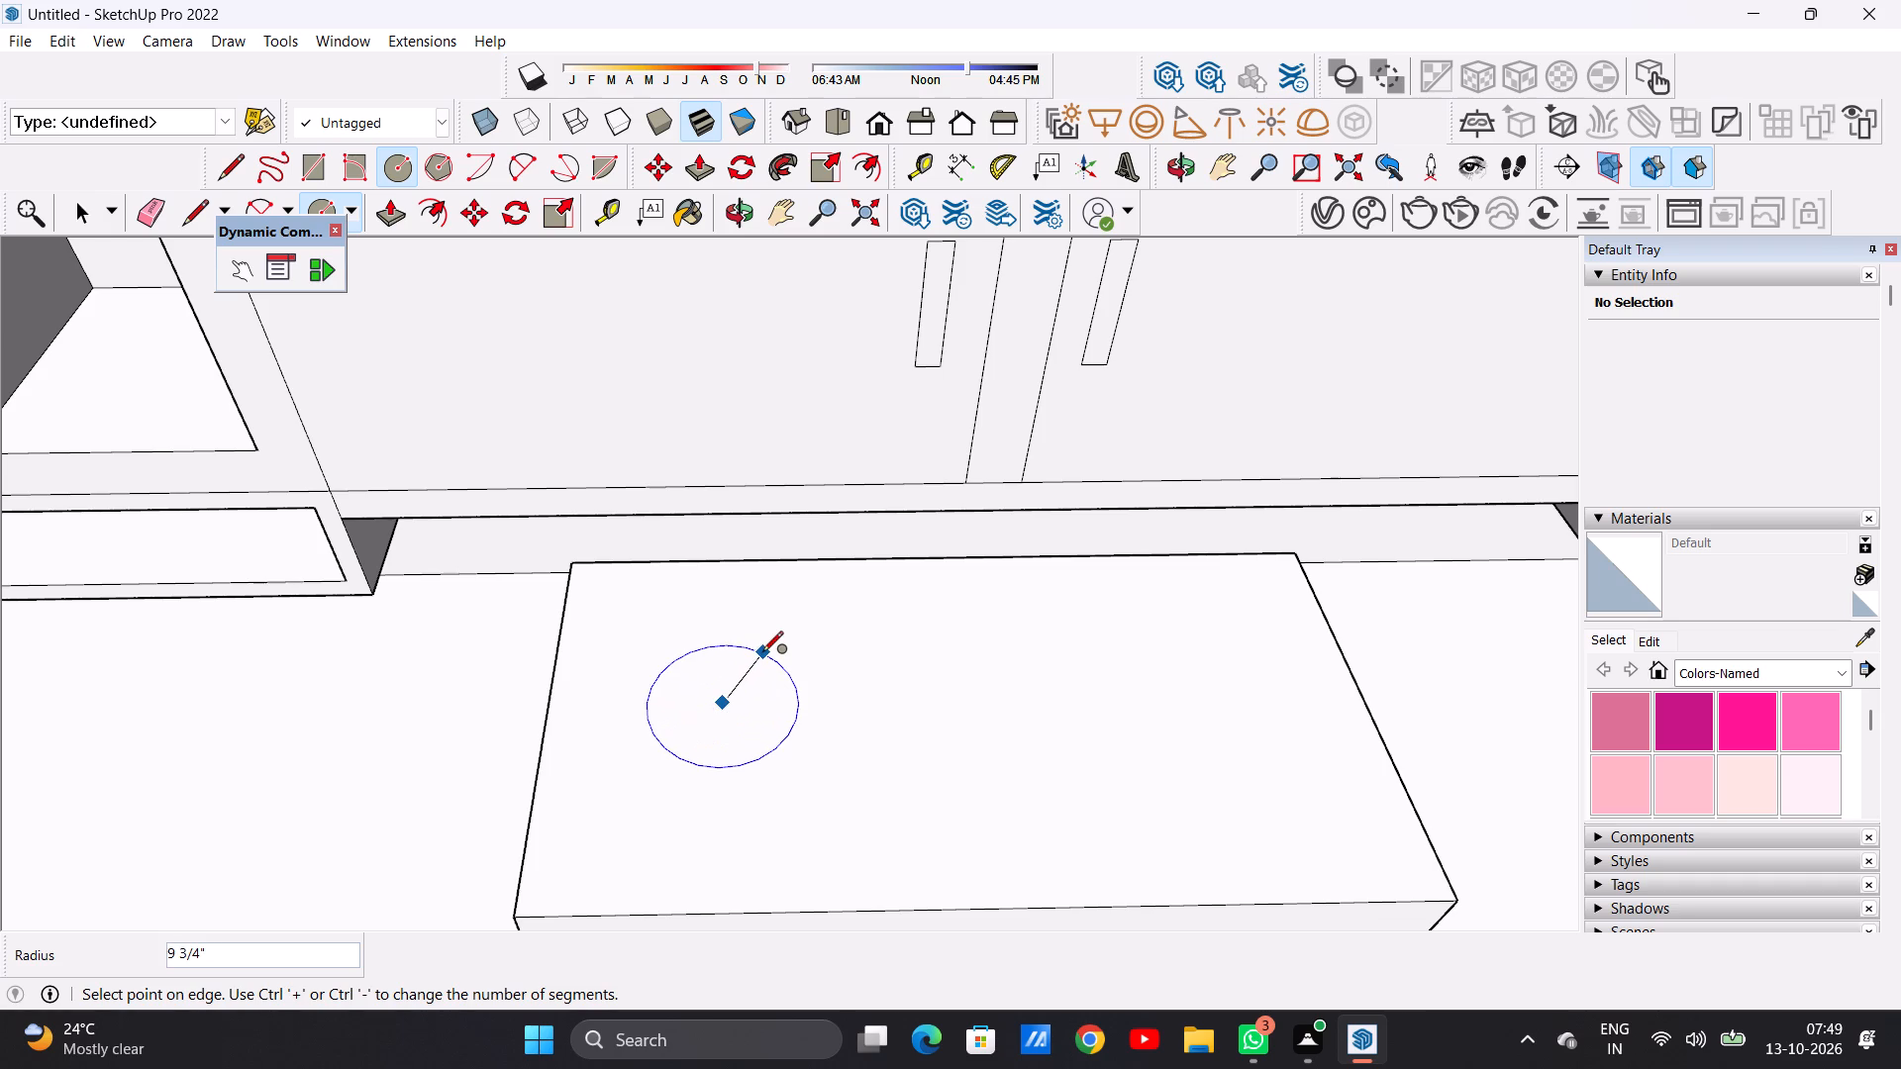
pyautogui.click(766, 648)
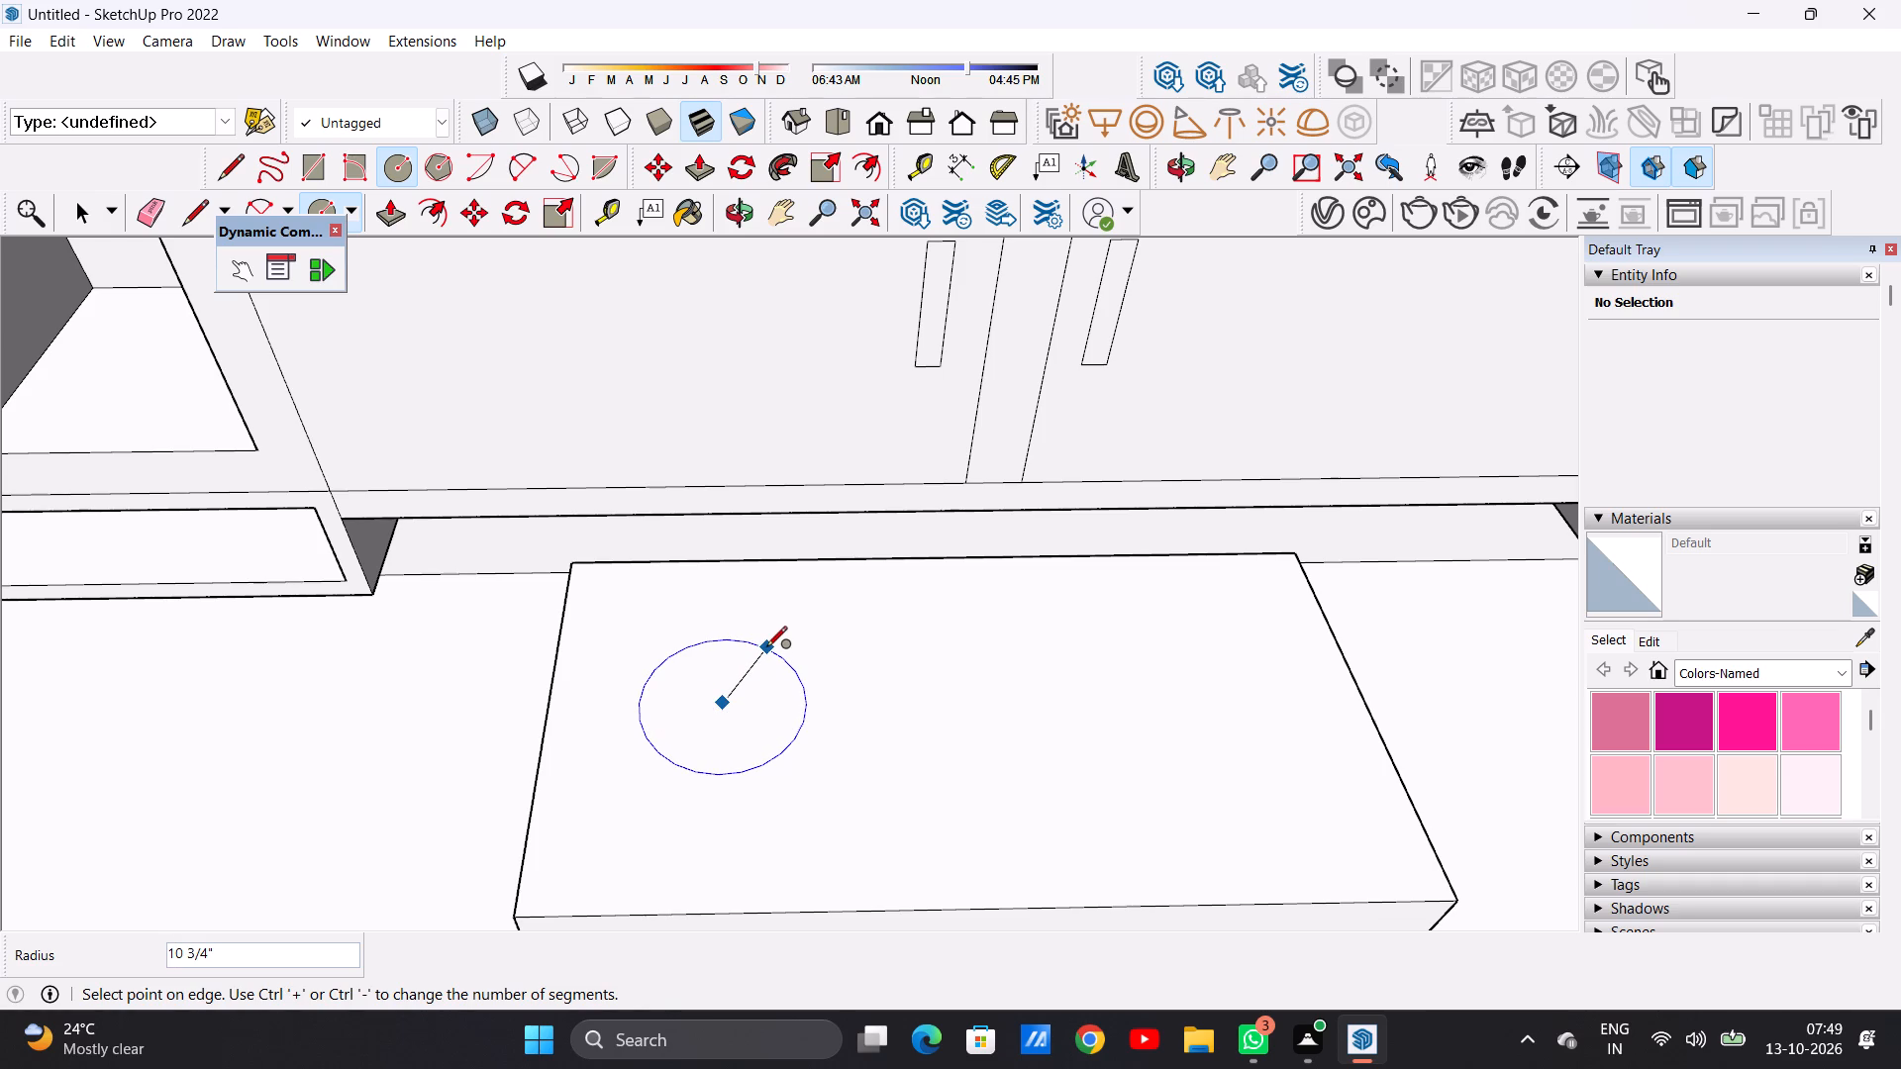
pyautogui.press('space')
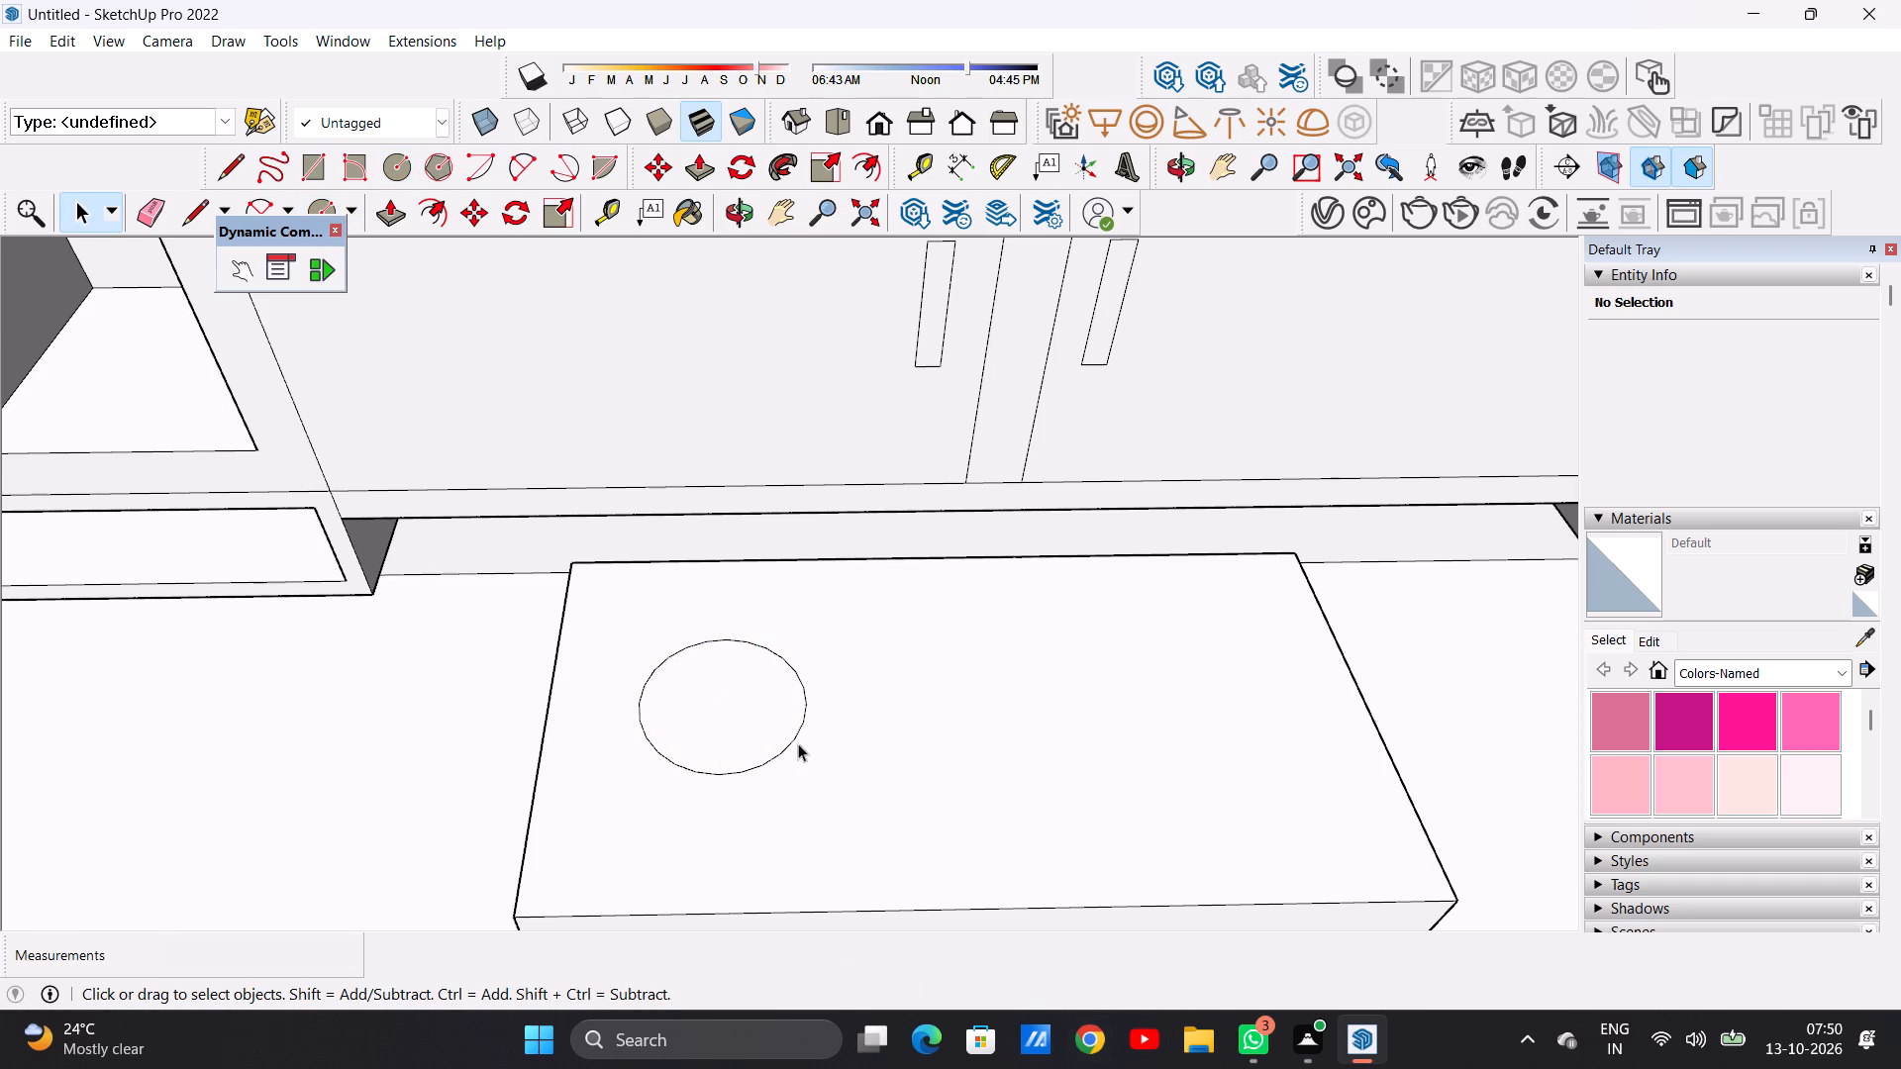
# Copy the burner circle about 4' 7" along the red axis onto the right half of the stove block's top.
pyautogui.doubleClick(741, 729)
pyautogui.press('m')
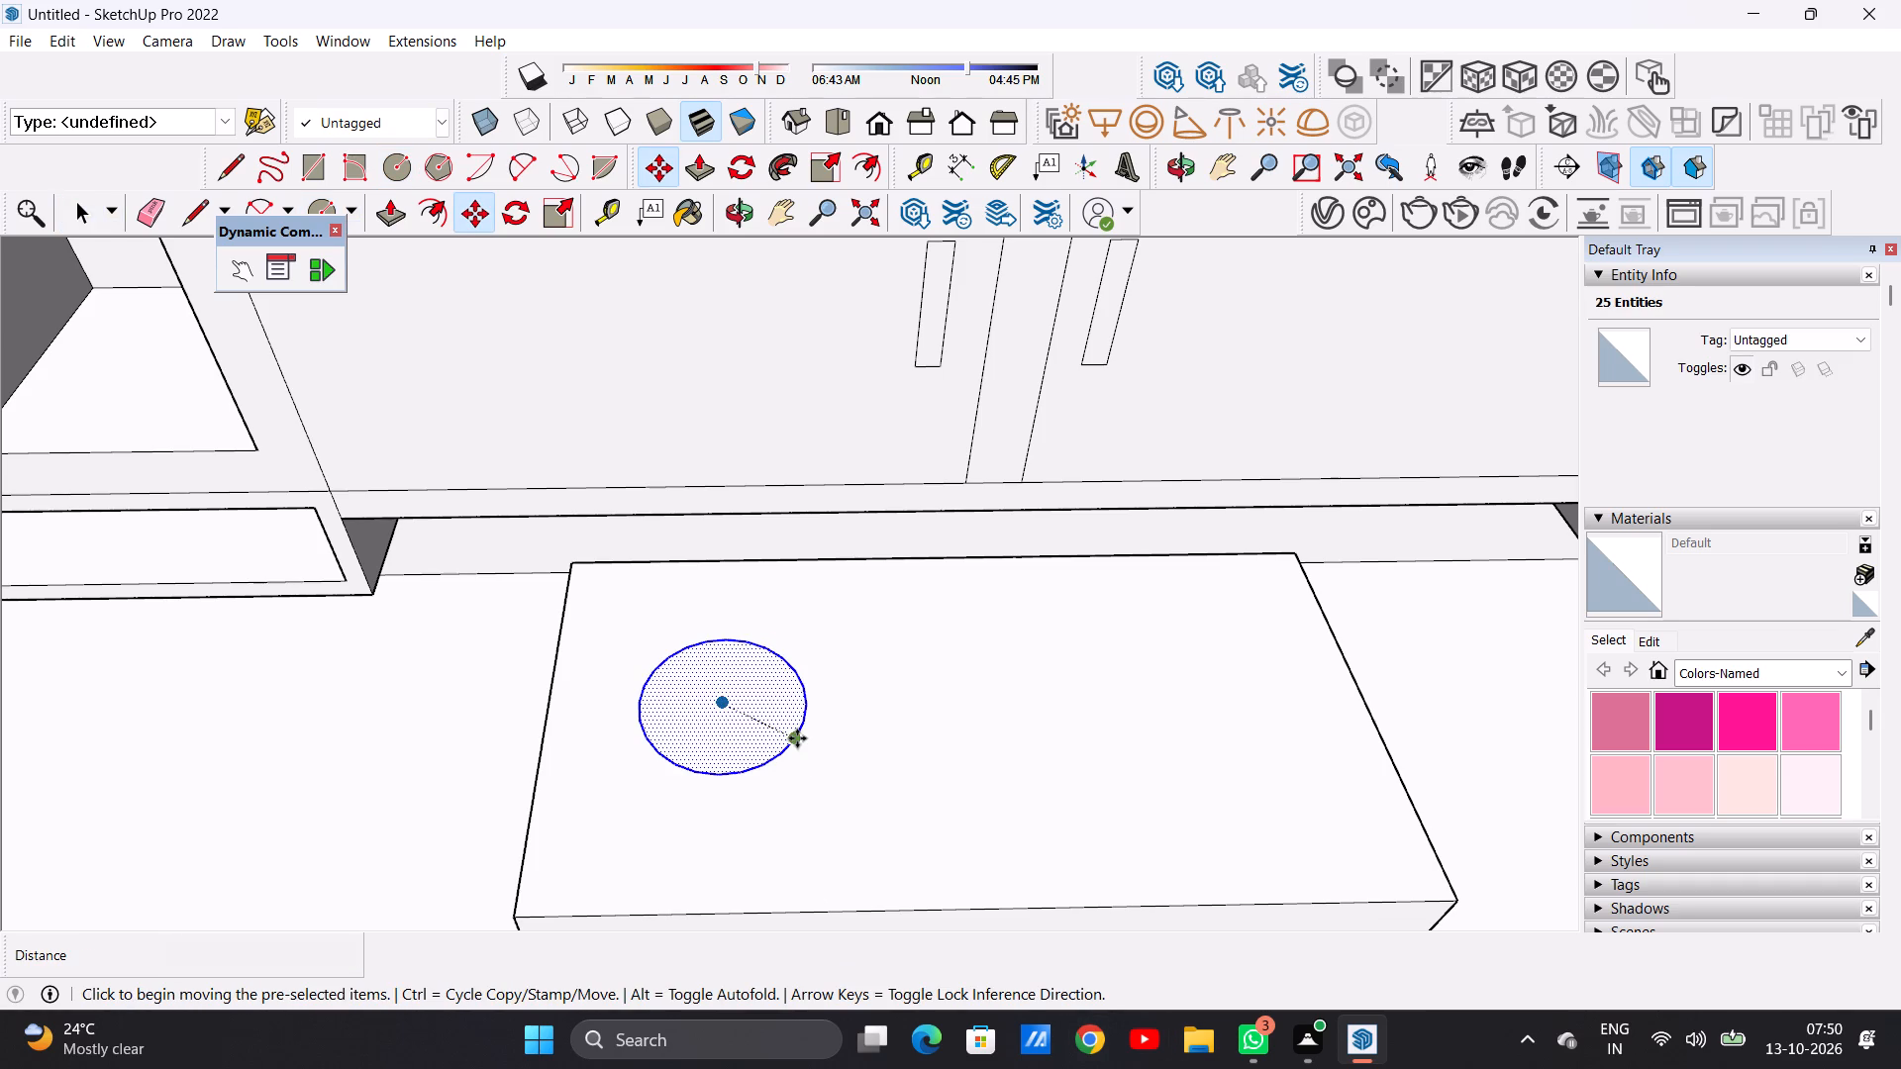
pyautogui.click(797, 740)
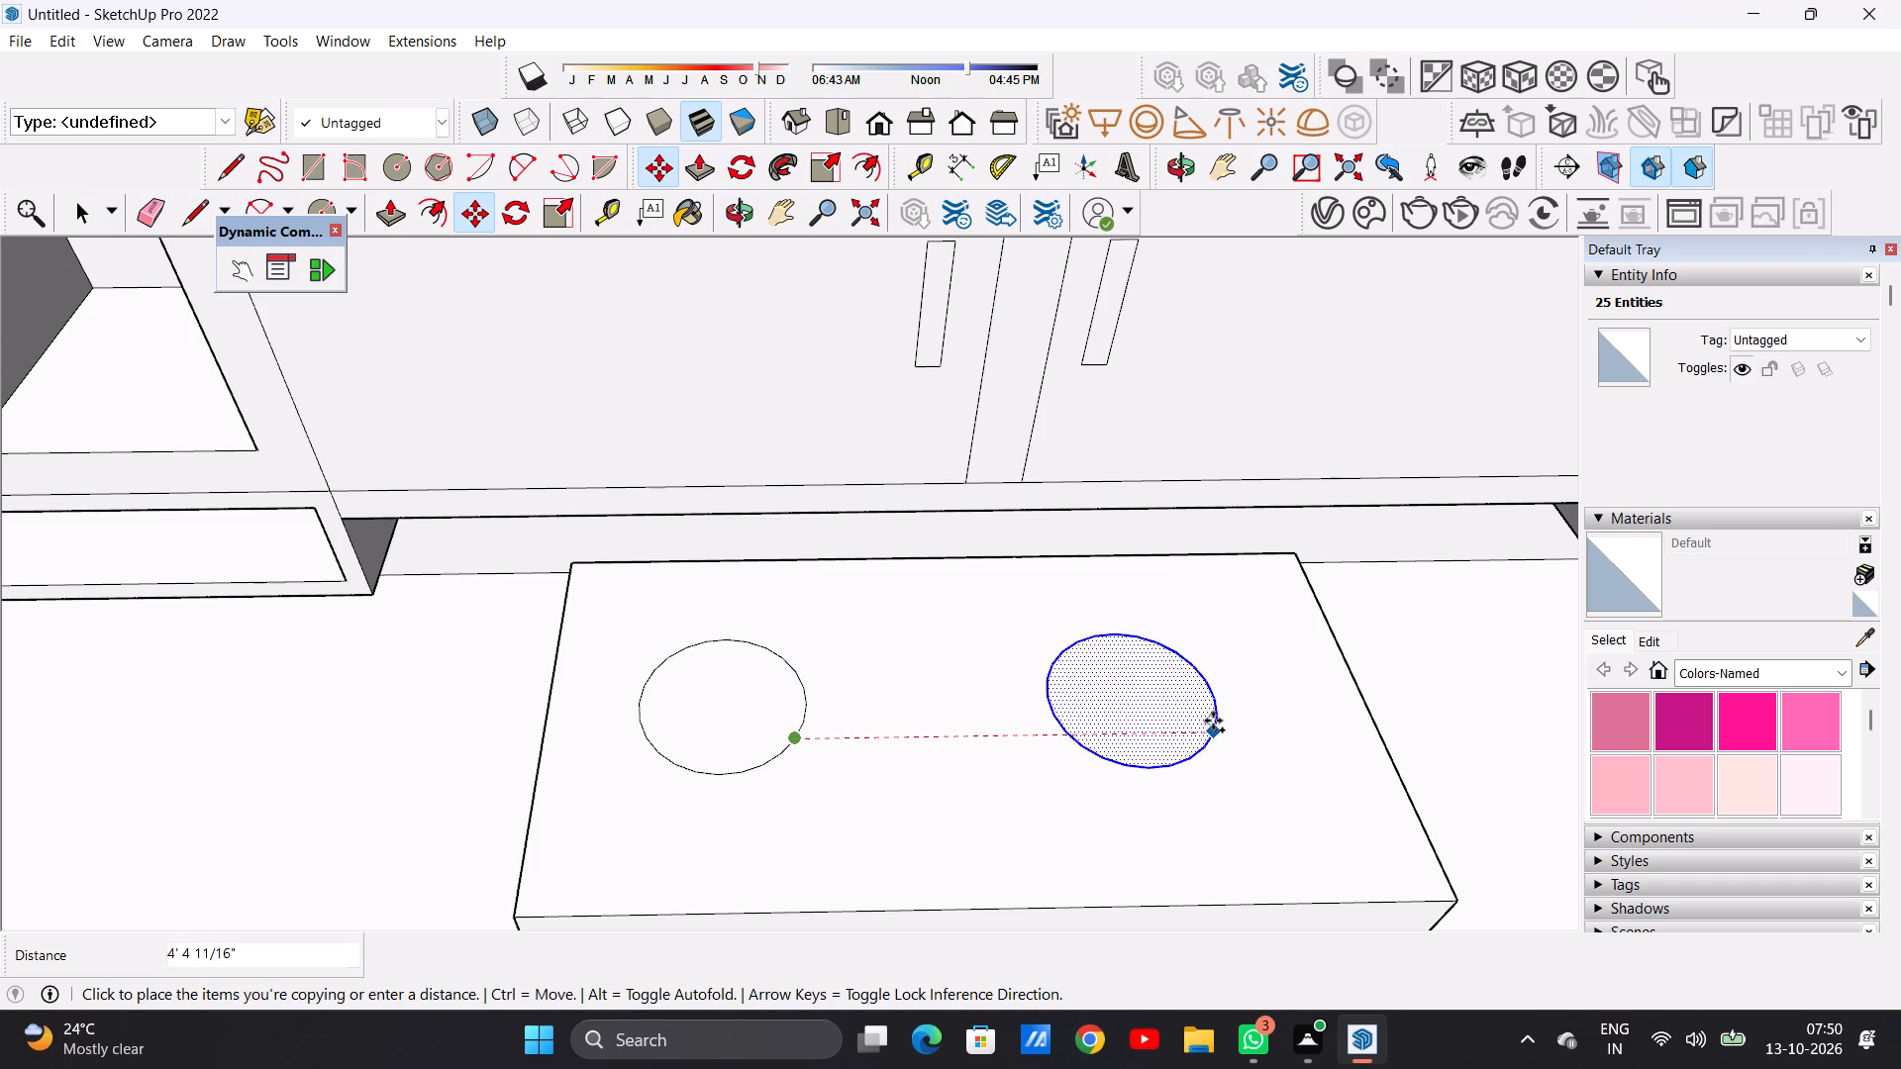
pyautogui.click(1230, 722)
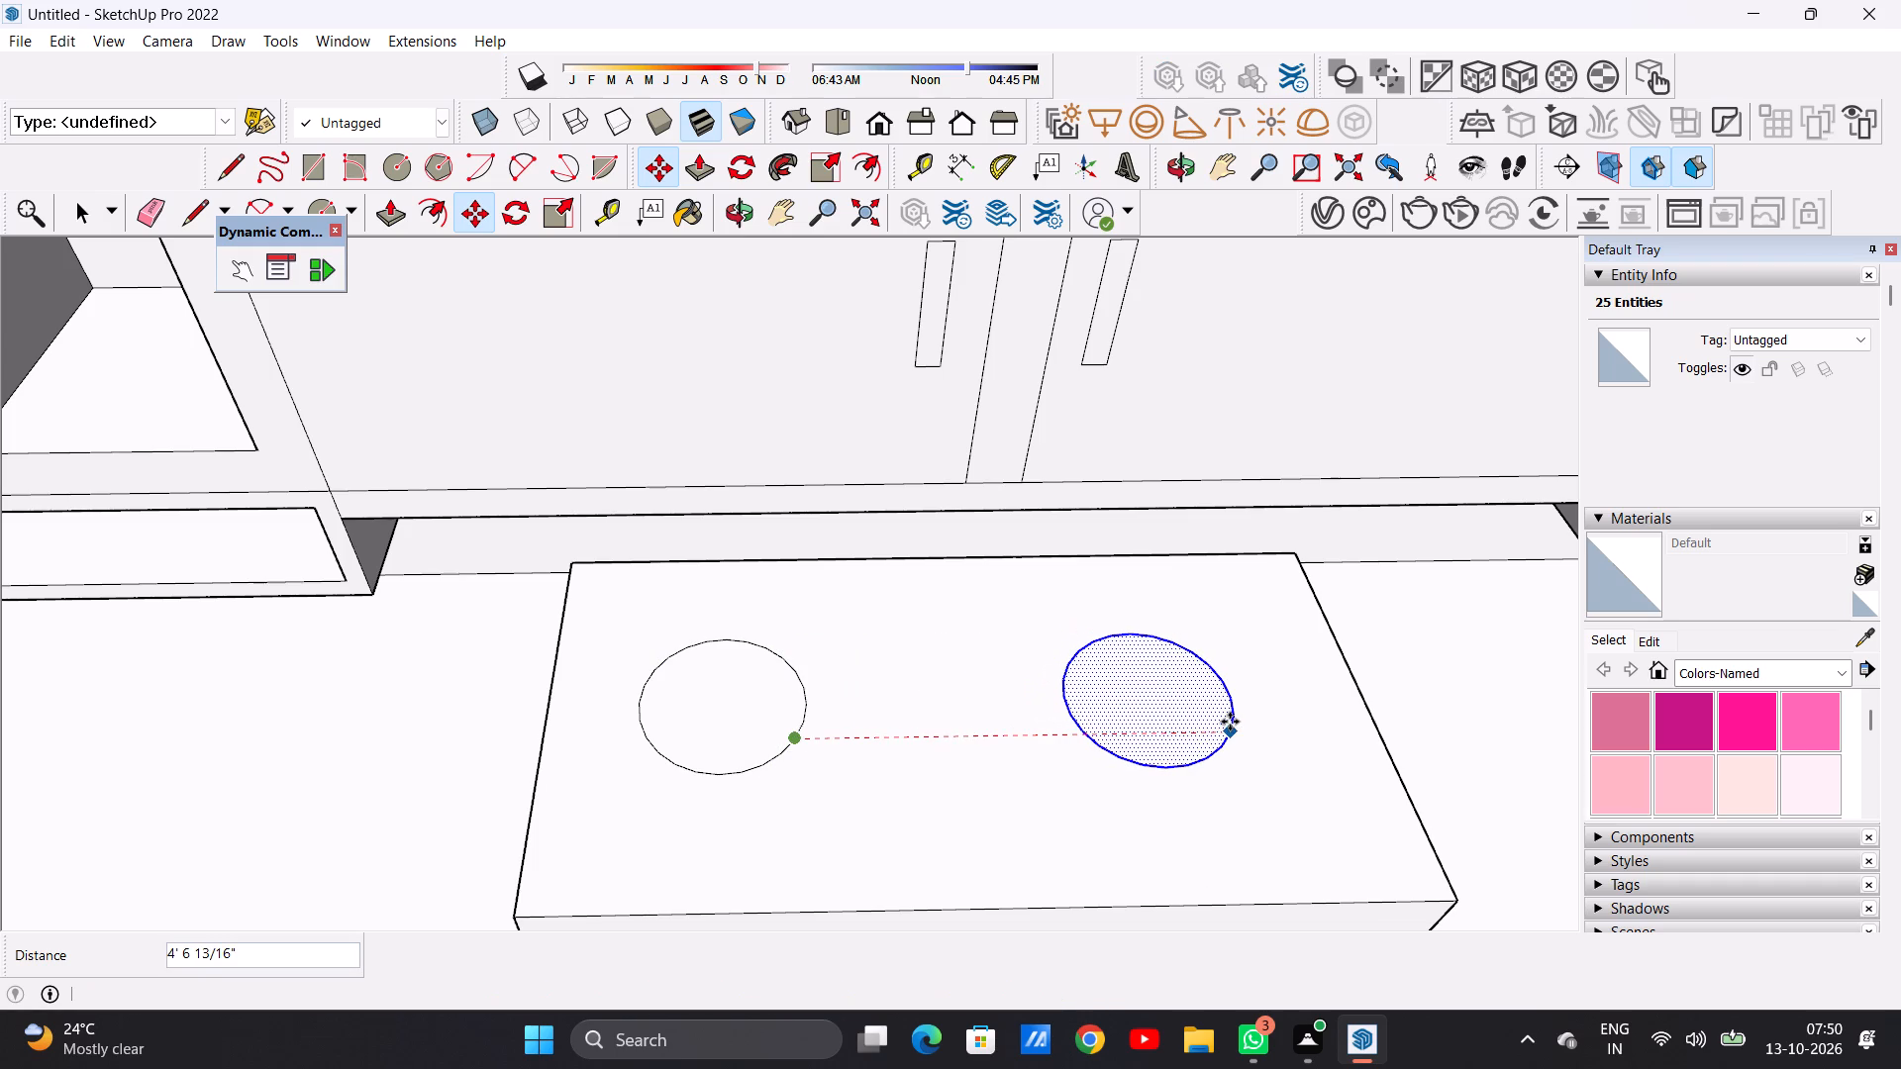
pyautogui.press('space')
pyautogui.scroll(-14, 969, 739)
pyautogui.click(1004, 290)
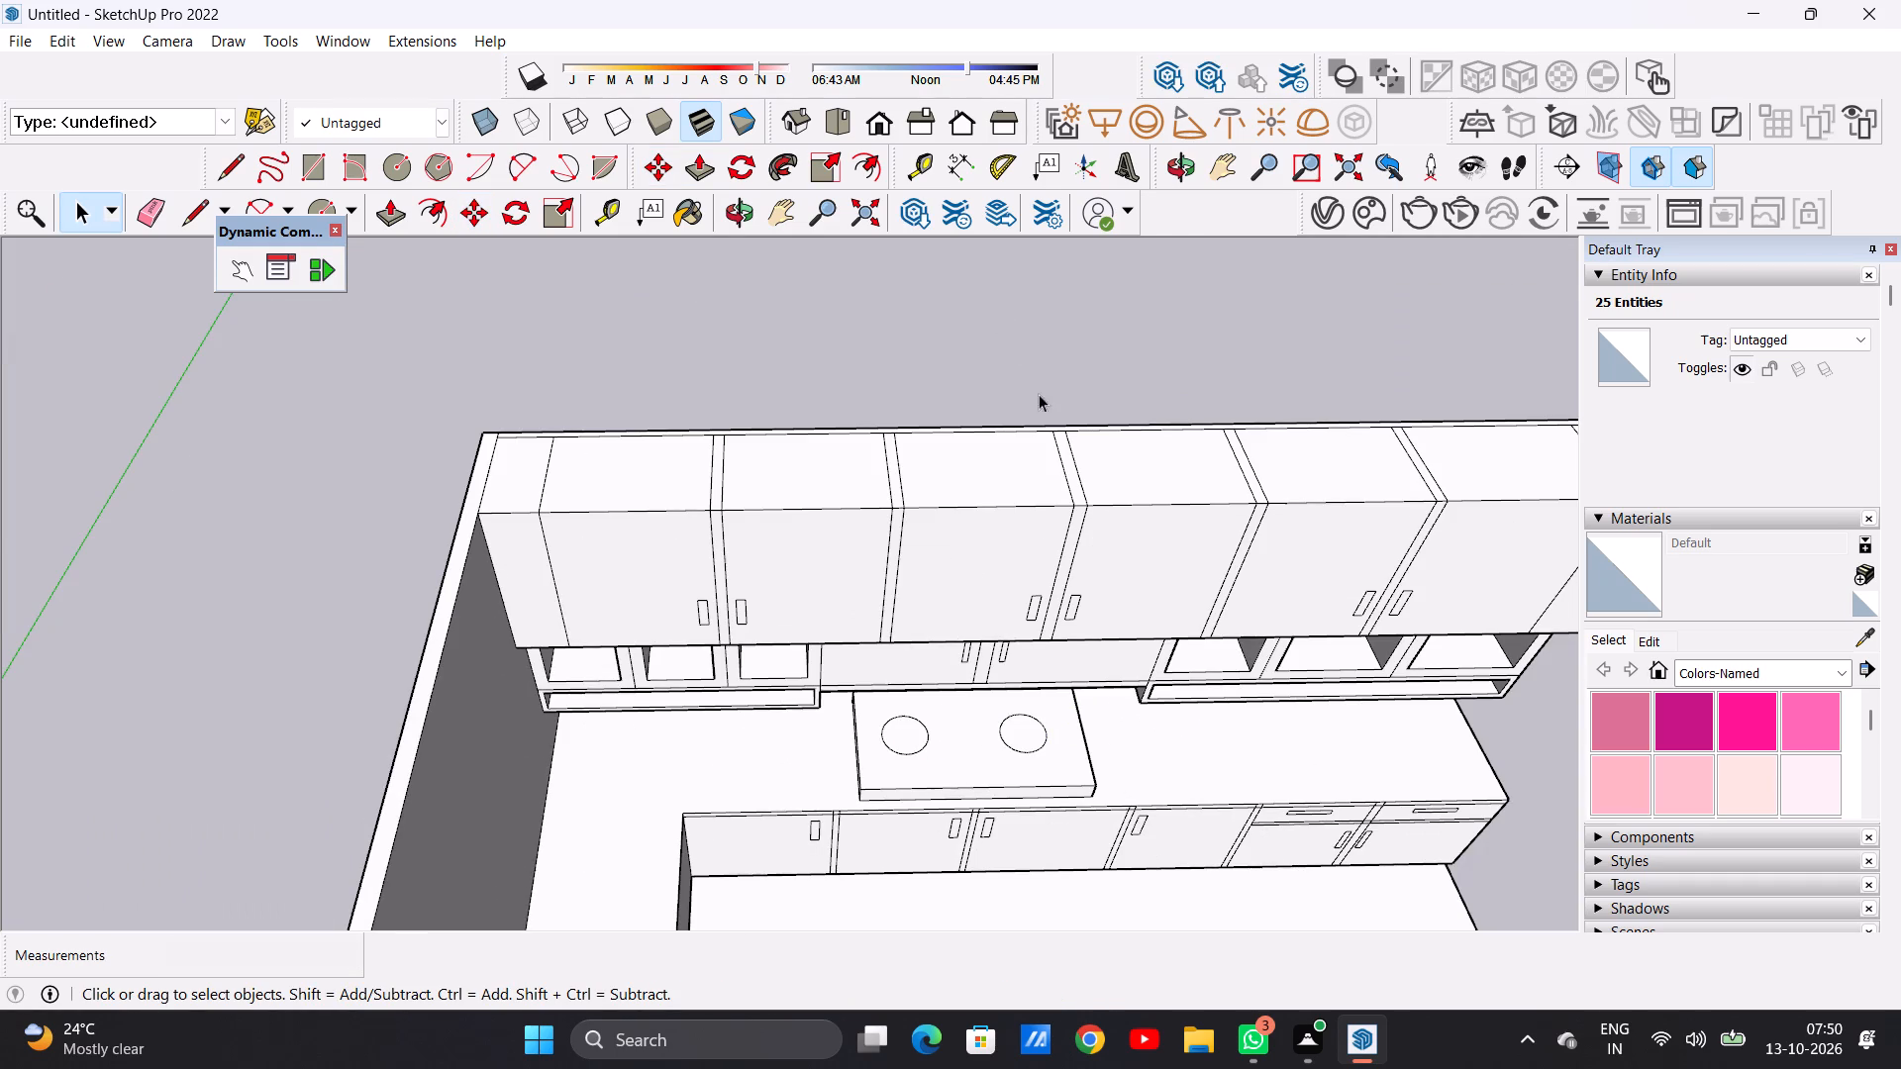
# Draw a line about 4' 6 1/2" long from back to front across the stove block's top, between the two burner circles.
pyautogui.scroll(7, 968, 758)
pyautogui.press('l')
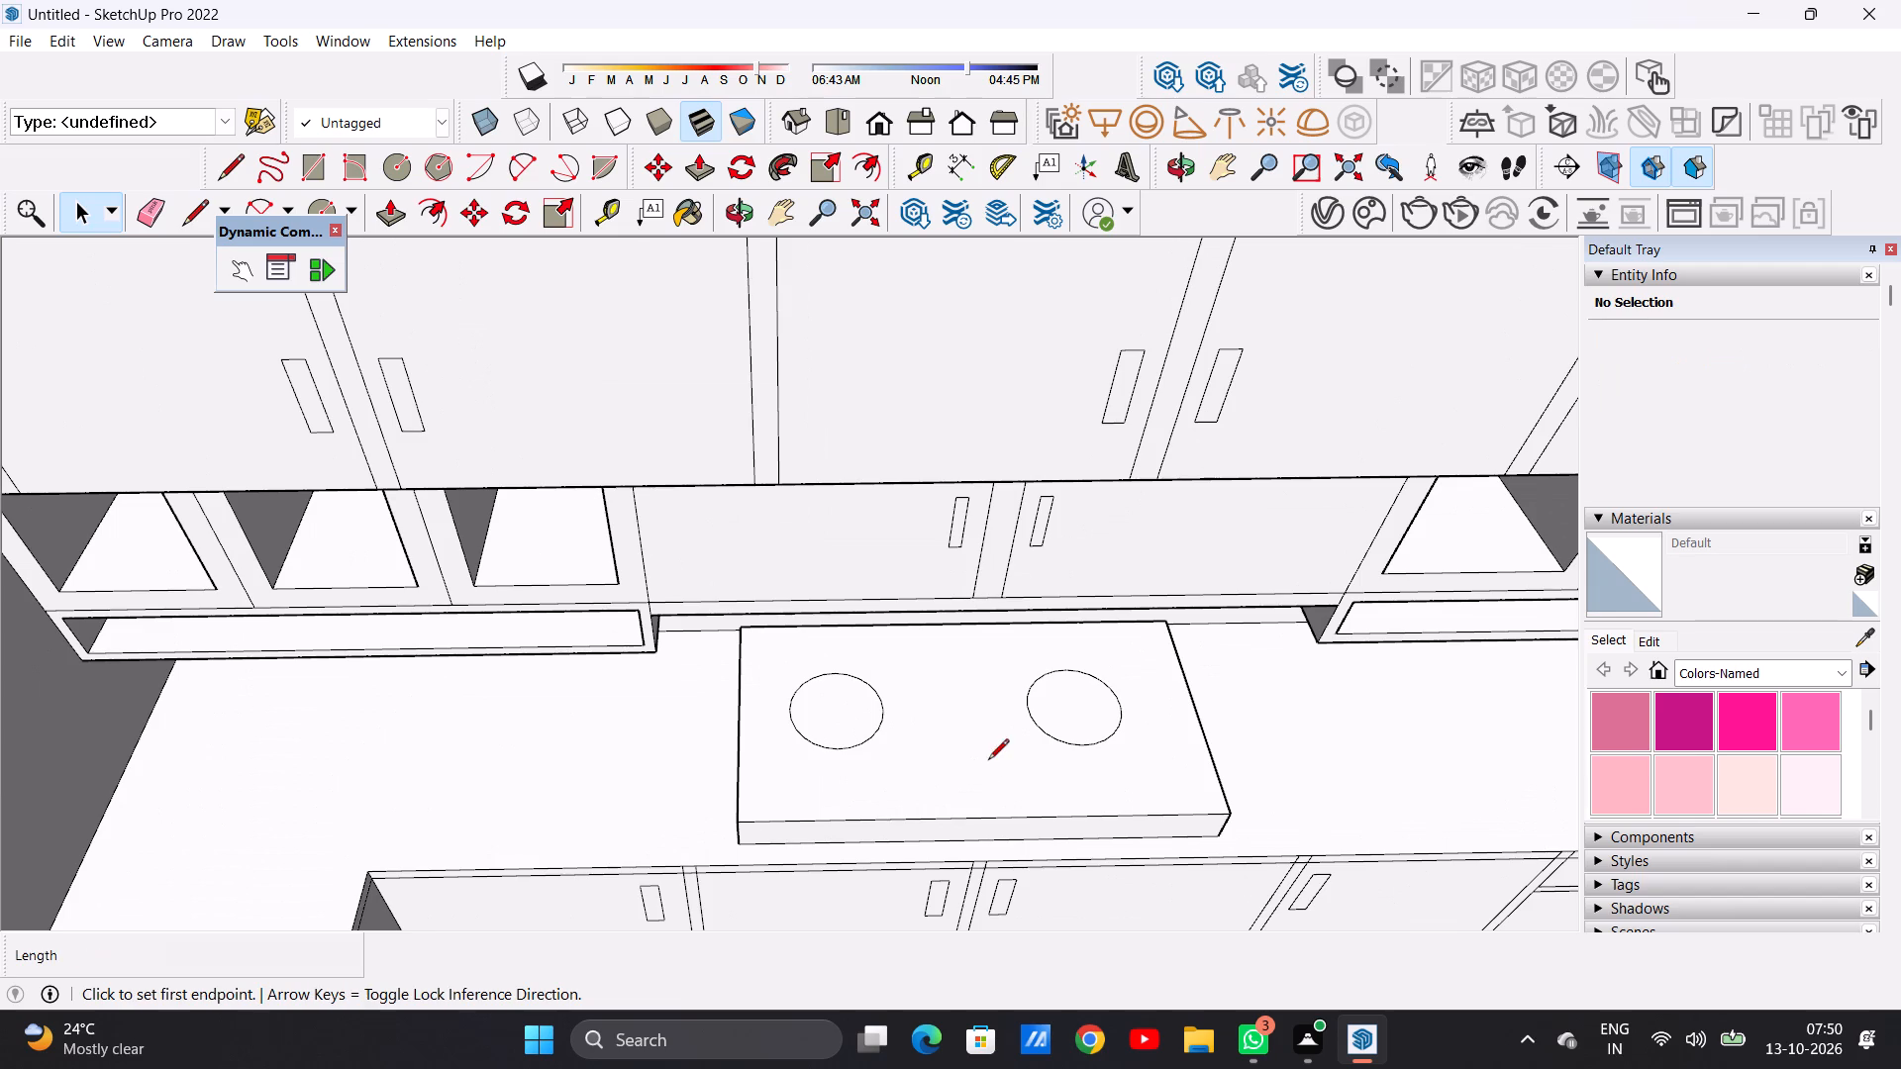
pyautogui.click(960, 624)
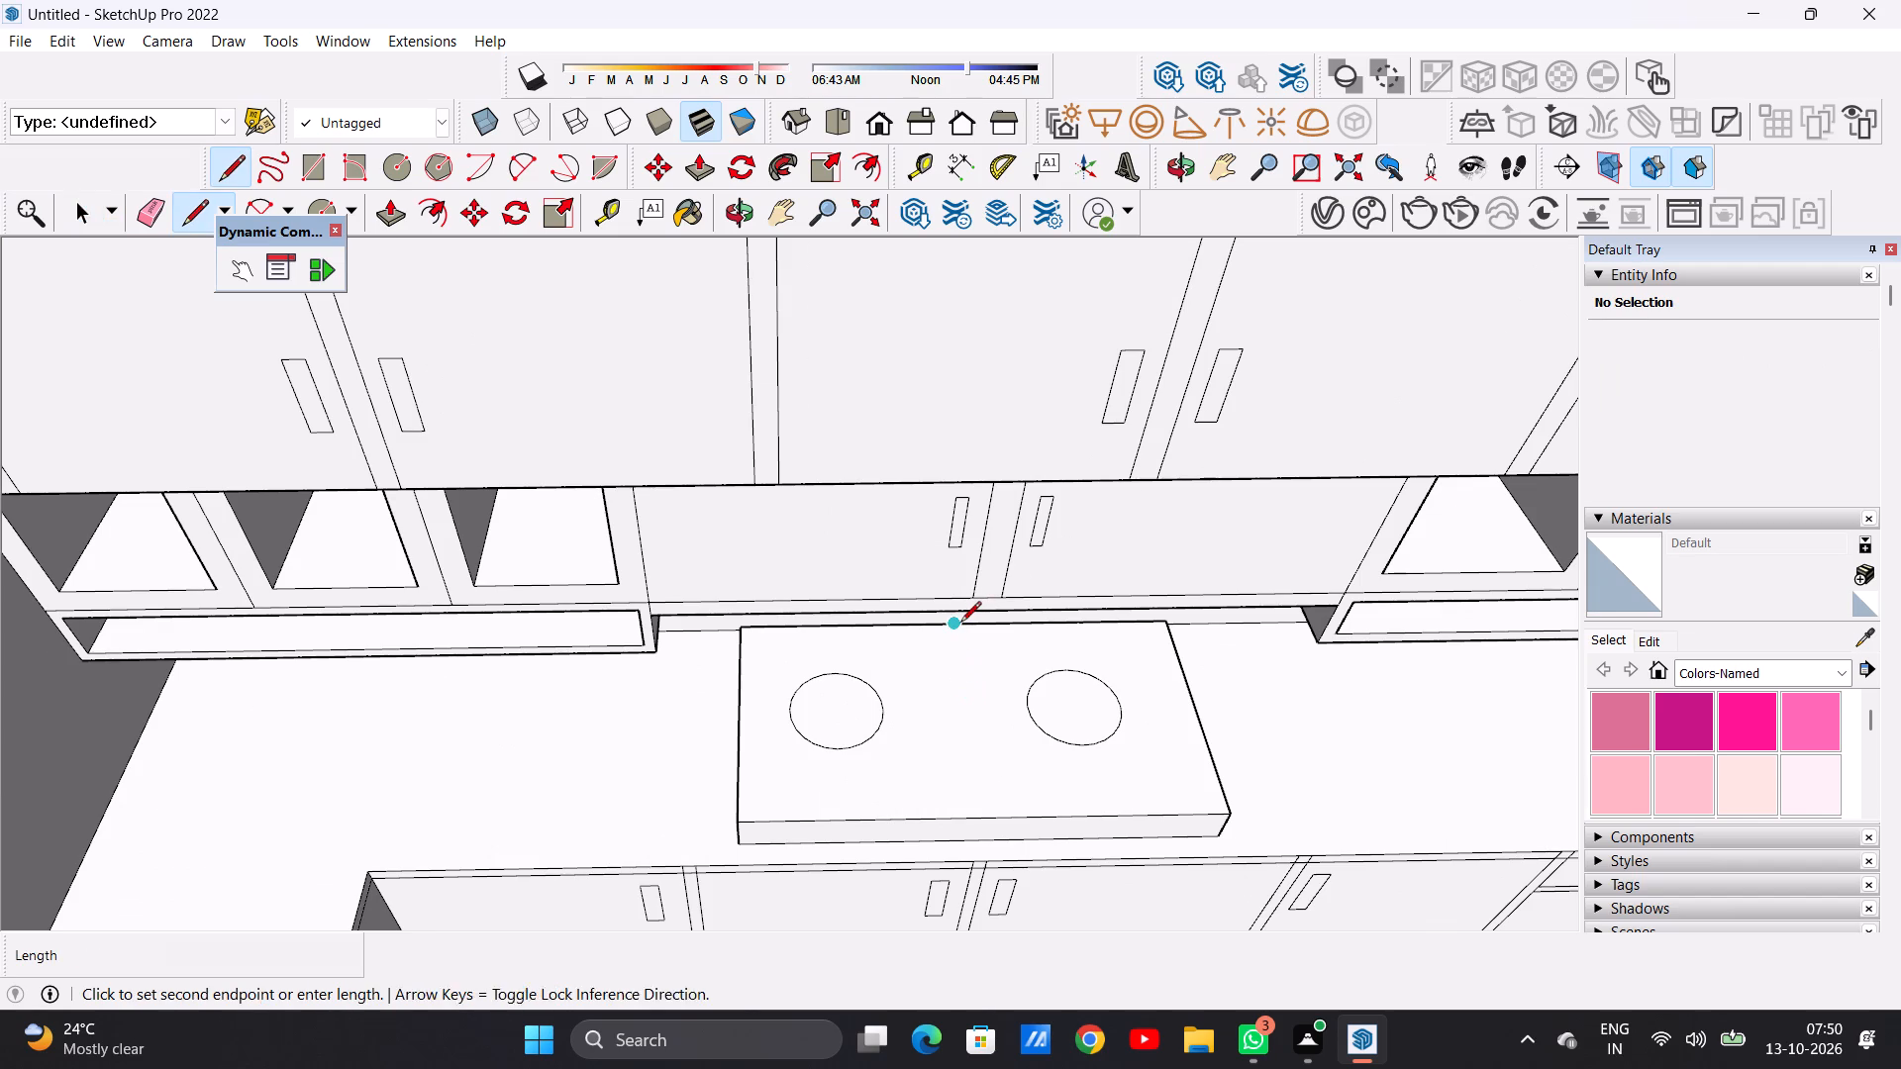
pyautogui.click(988, 821)
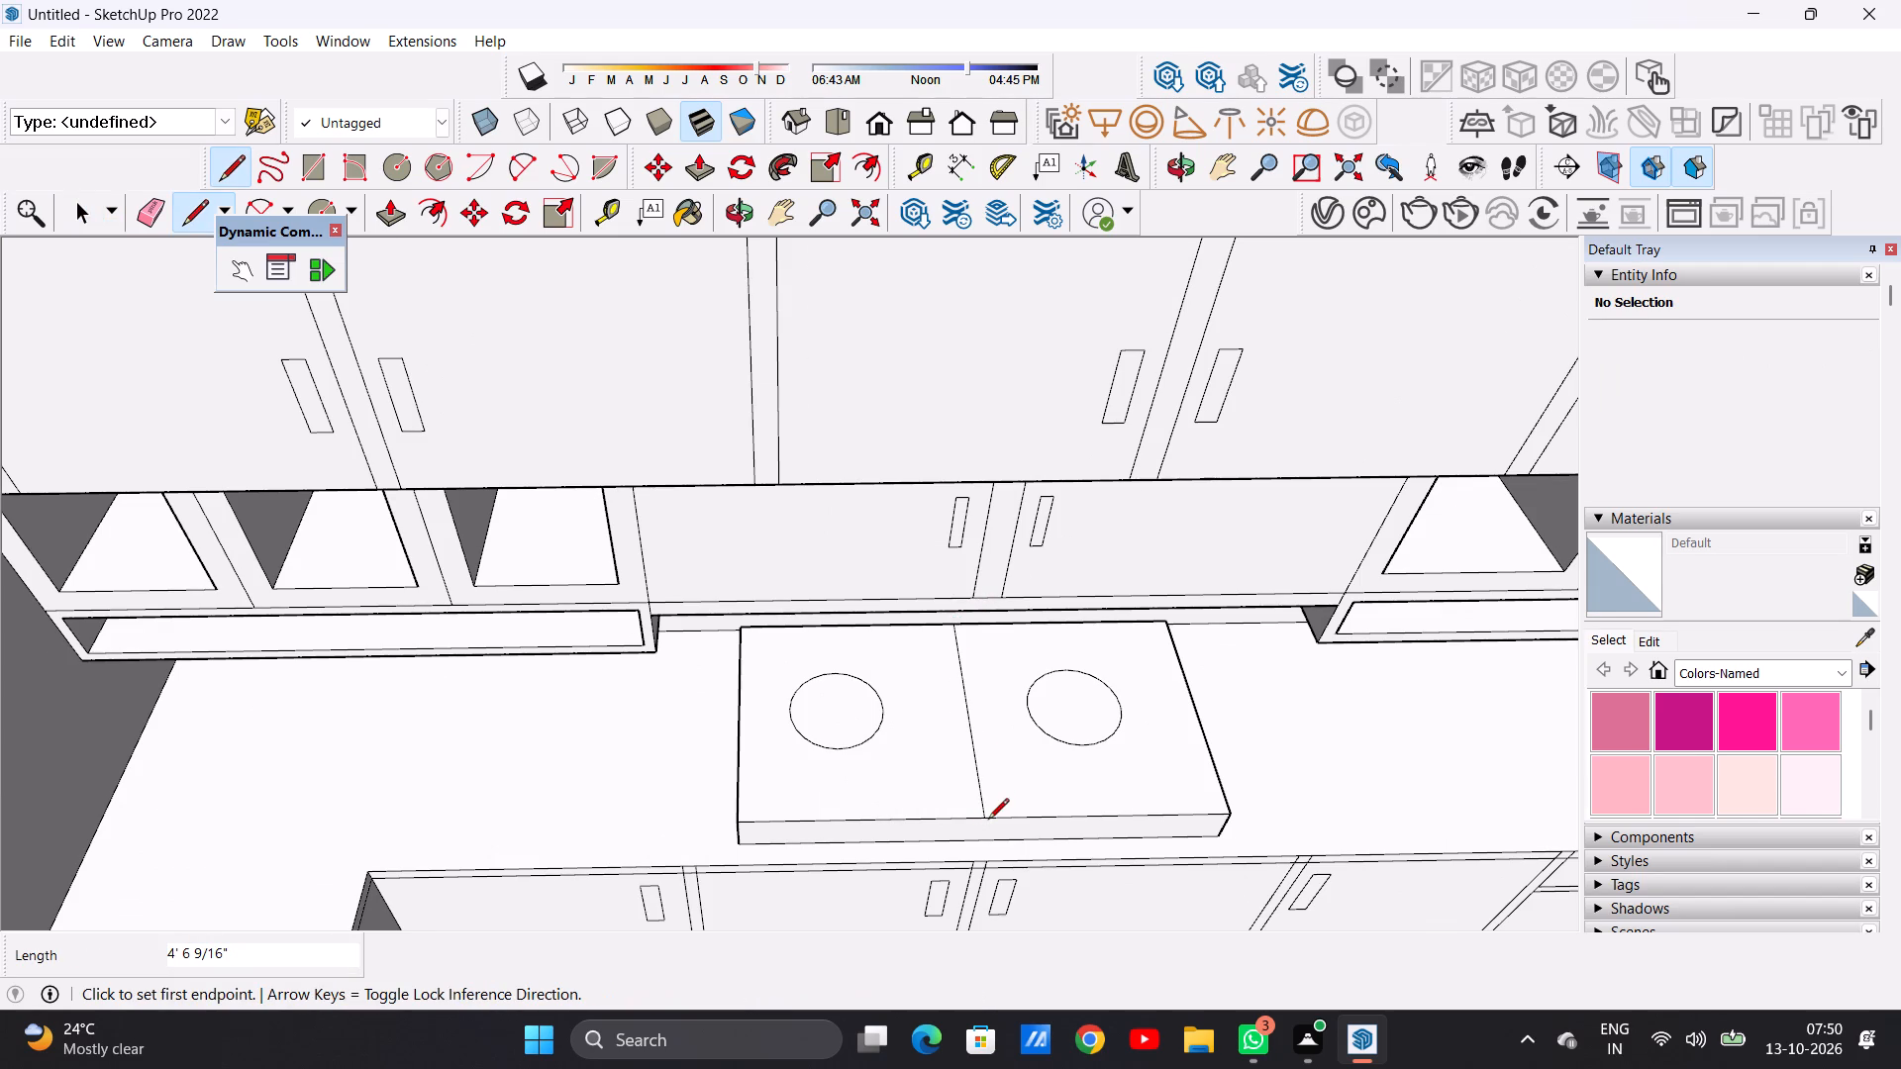
# Recess both burner circles 2" into the stove block's top with Push/Pull.
pyautogui.press('space')
pyautogui.scroll(-4, 858, 729)
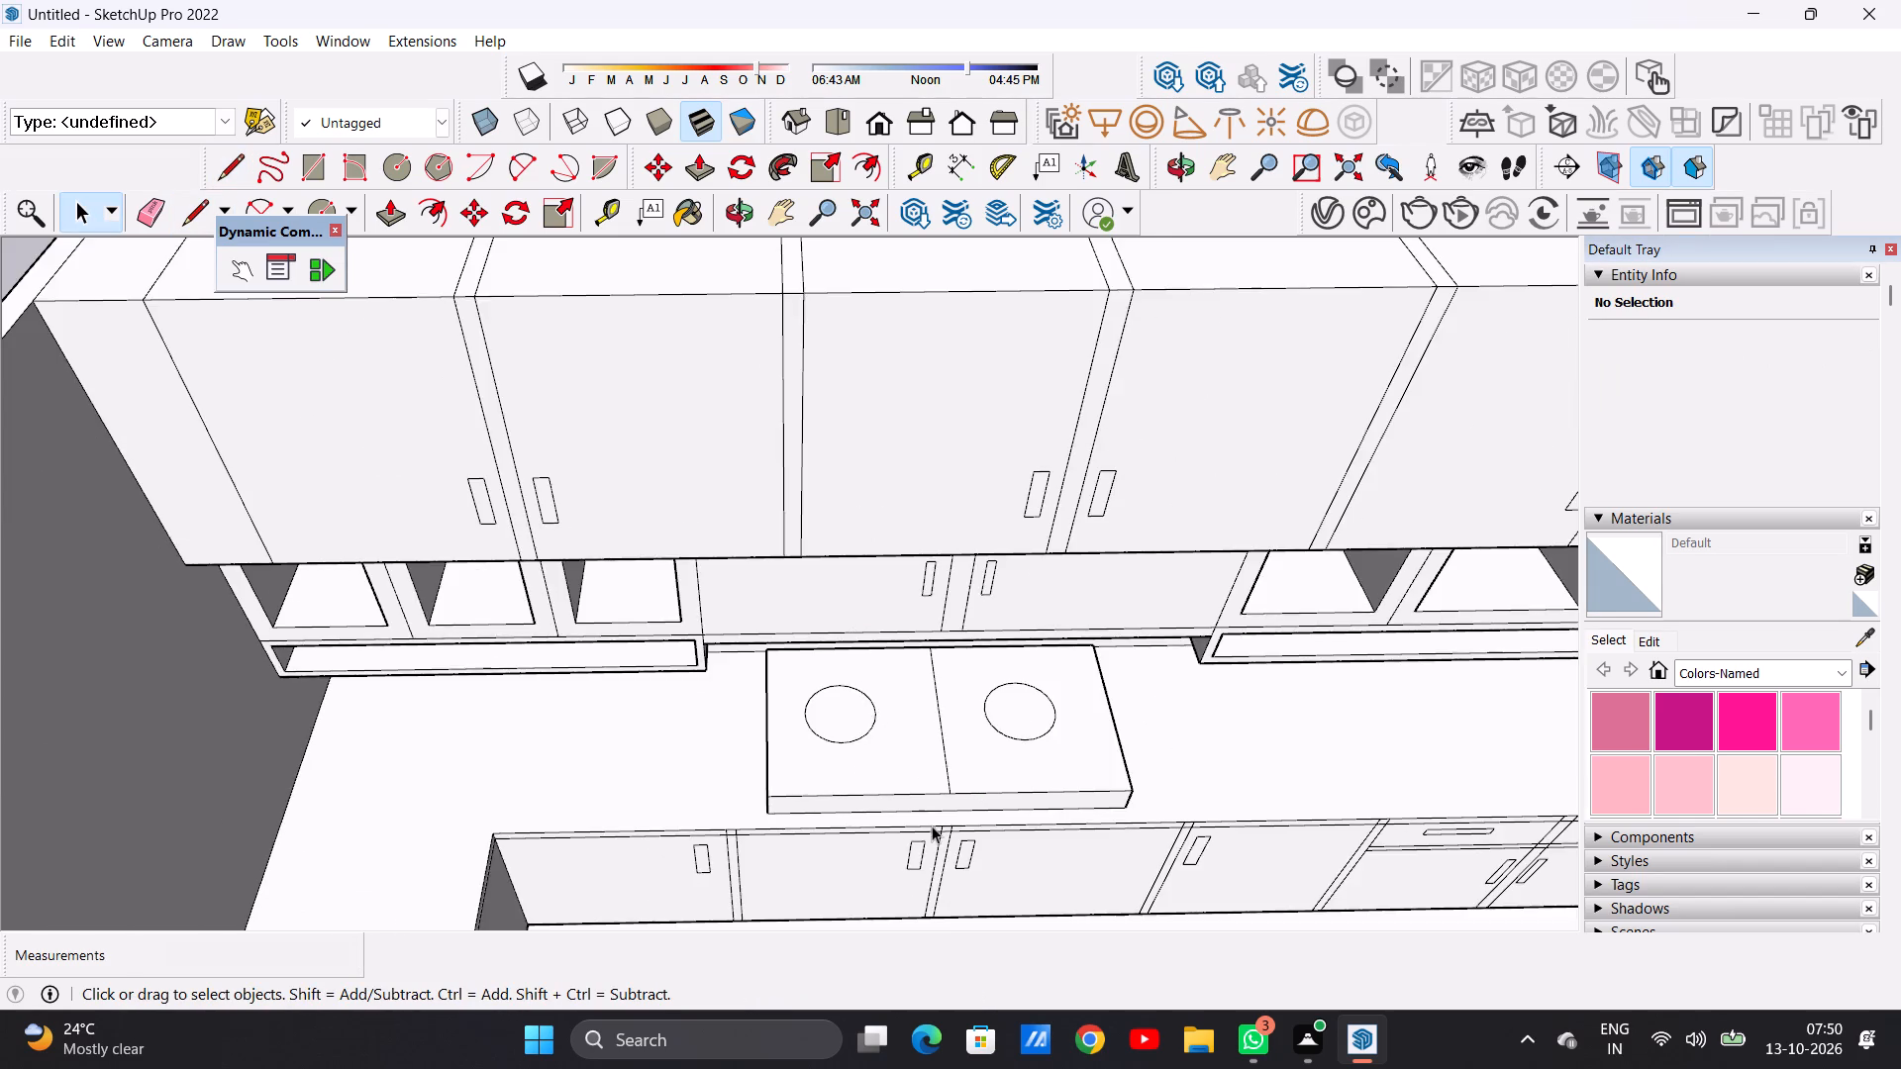
pyautogui.moveTo(937, 846); pyautogui.dragTo(959, 631, button='middle')
pyautogui.moveTo(950, 843); pyautogui.dragTo(946, 792, button='middle')
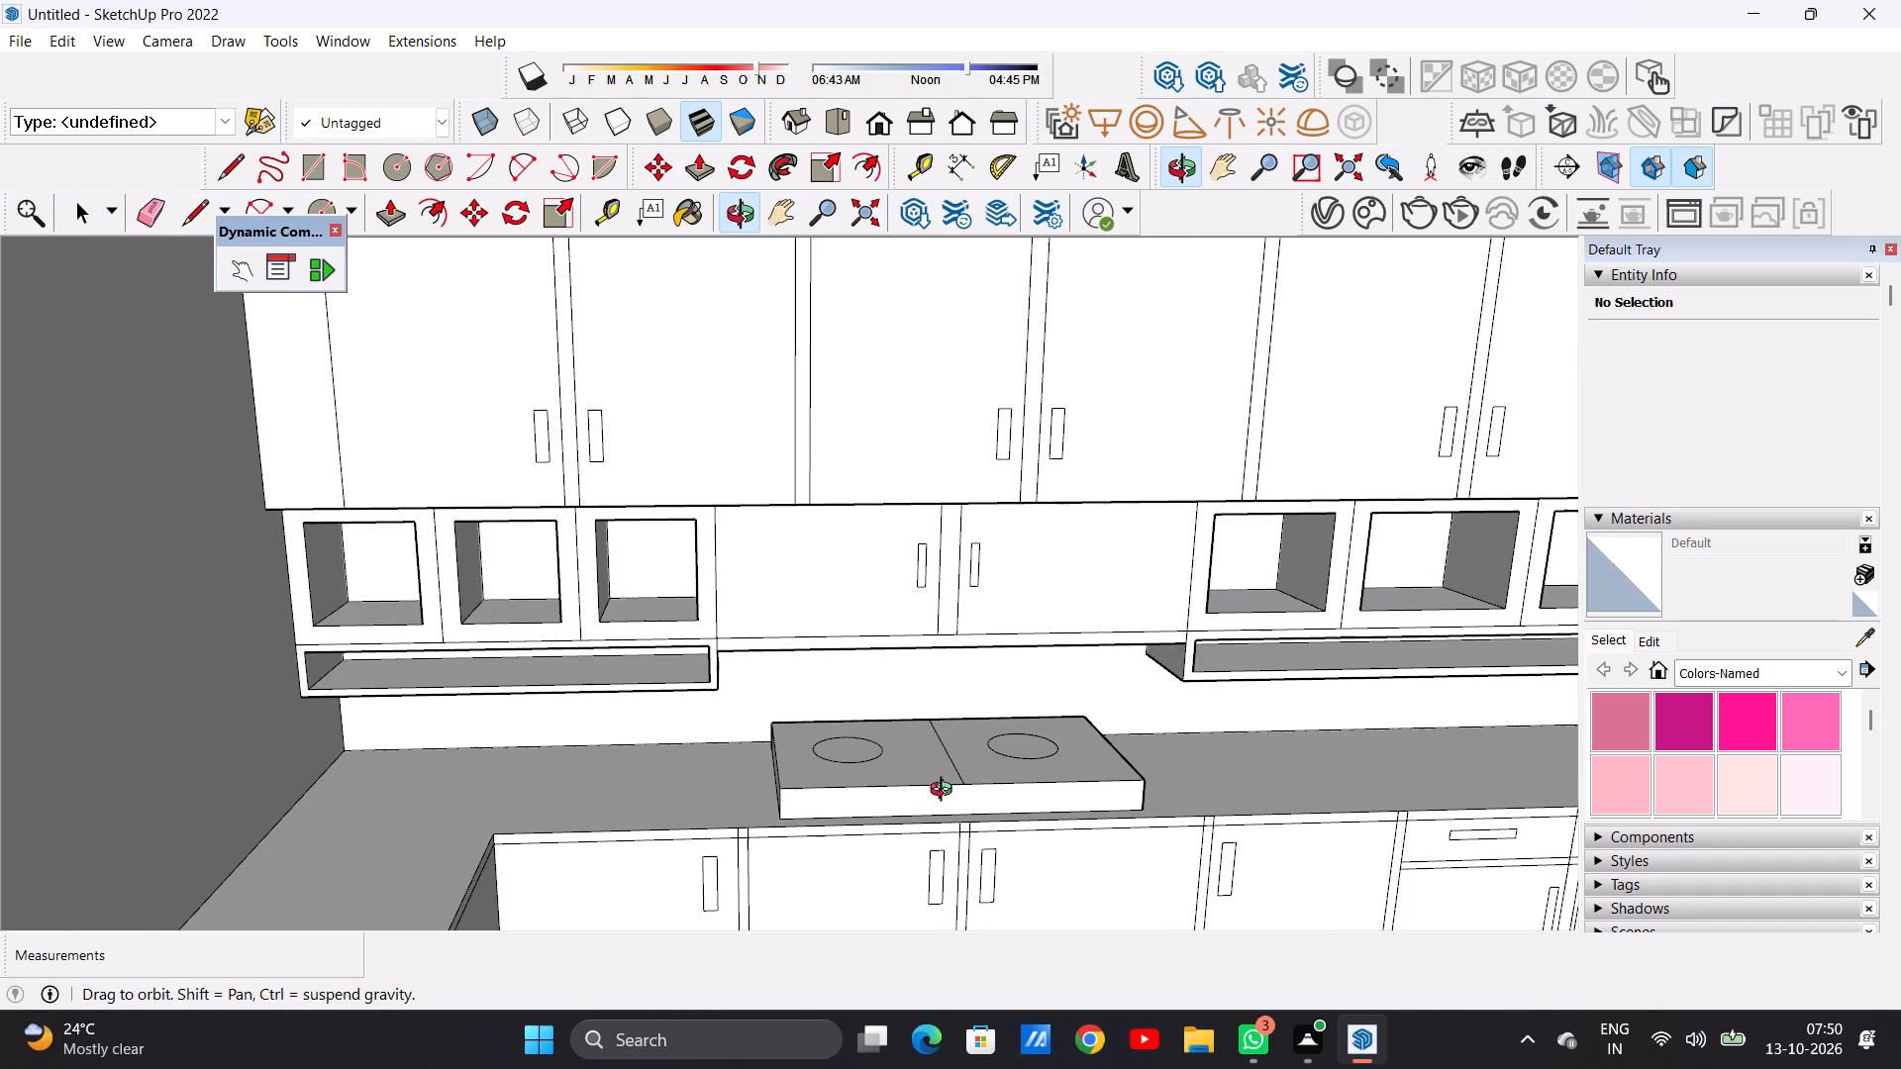
pyautogui.moveTo(946, 792); pyautogui.dragTo(940, 905, button='middle')
pyautogui.scroll(7, 862, 740)
pyautogui.moveTo(861, 740); pyautogui.dragTo(866, 823, button='middle')
pyautogui.press('p')
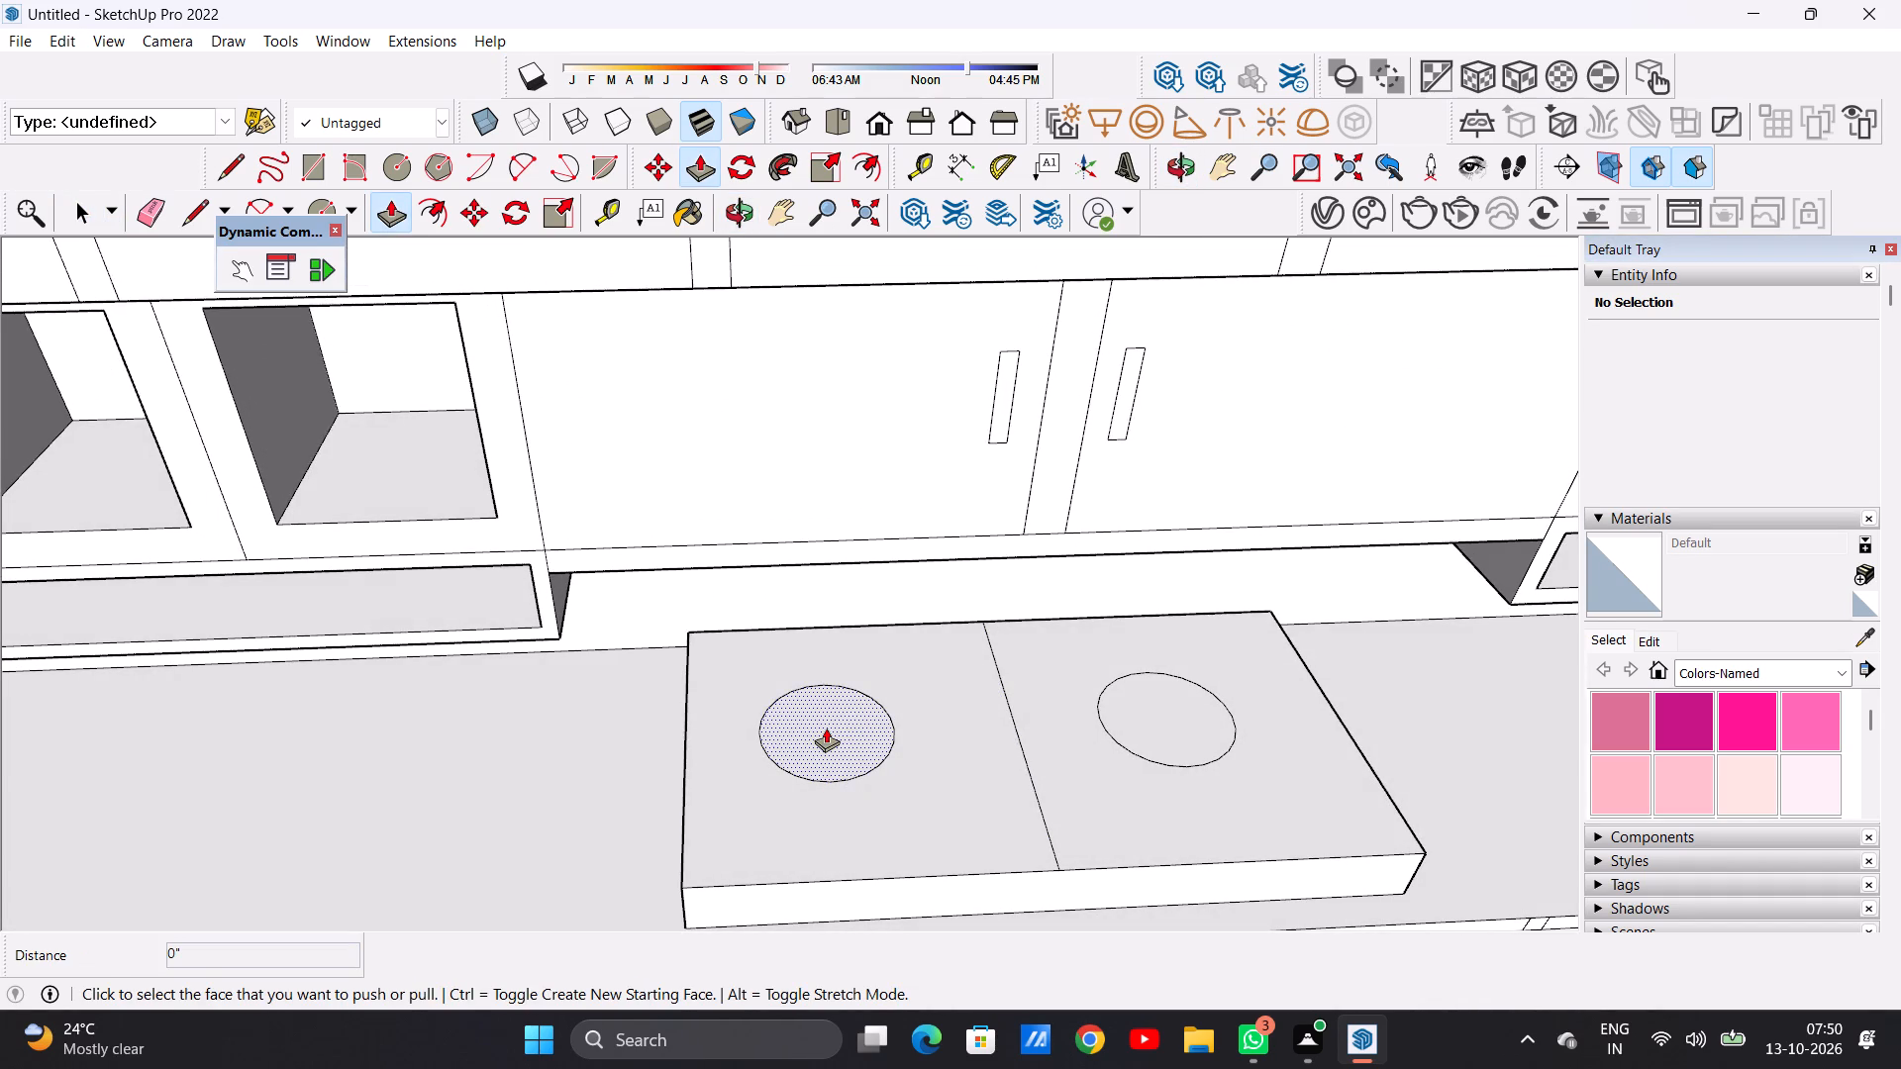
pyautogui.scroll(6, 826, 728)
pyautogui.click(826, 731)
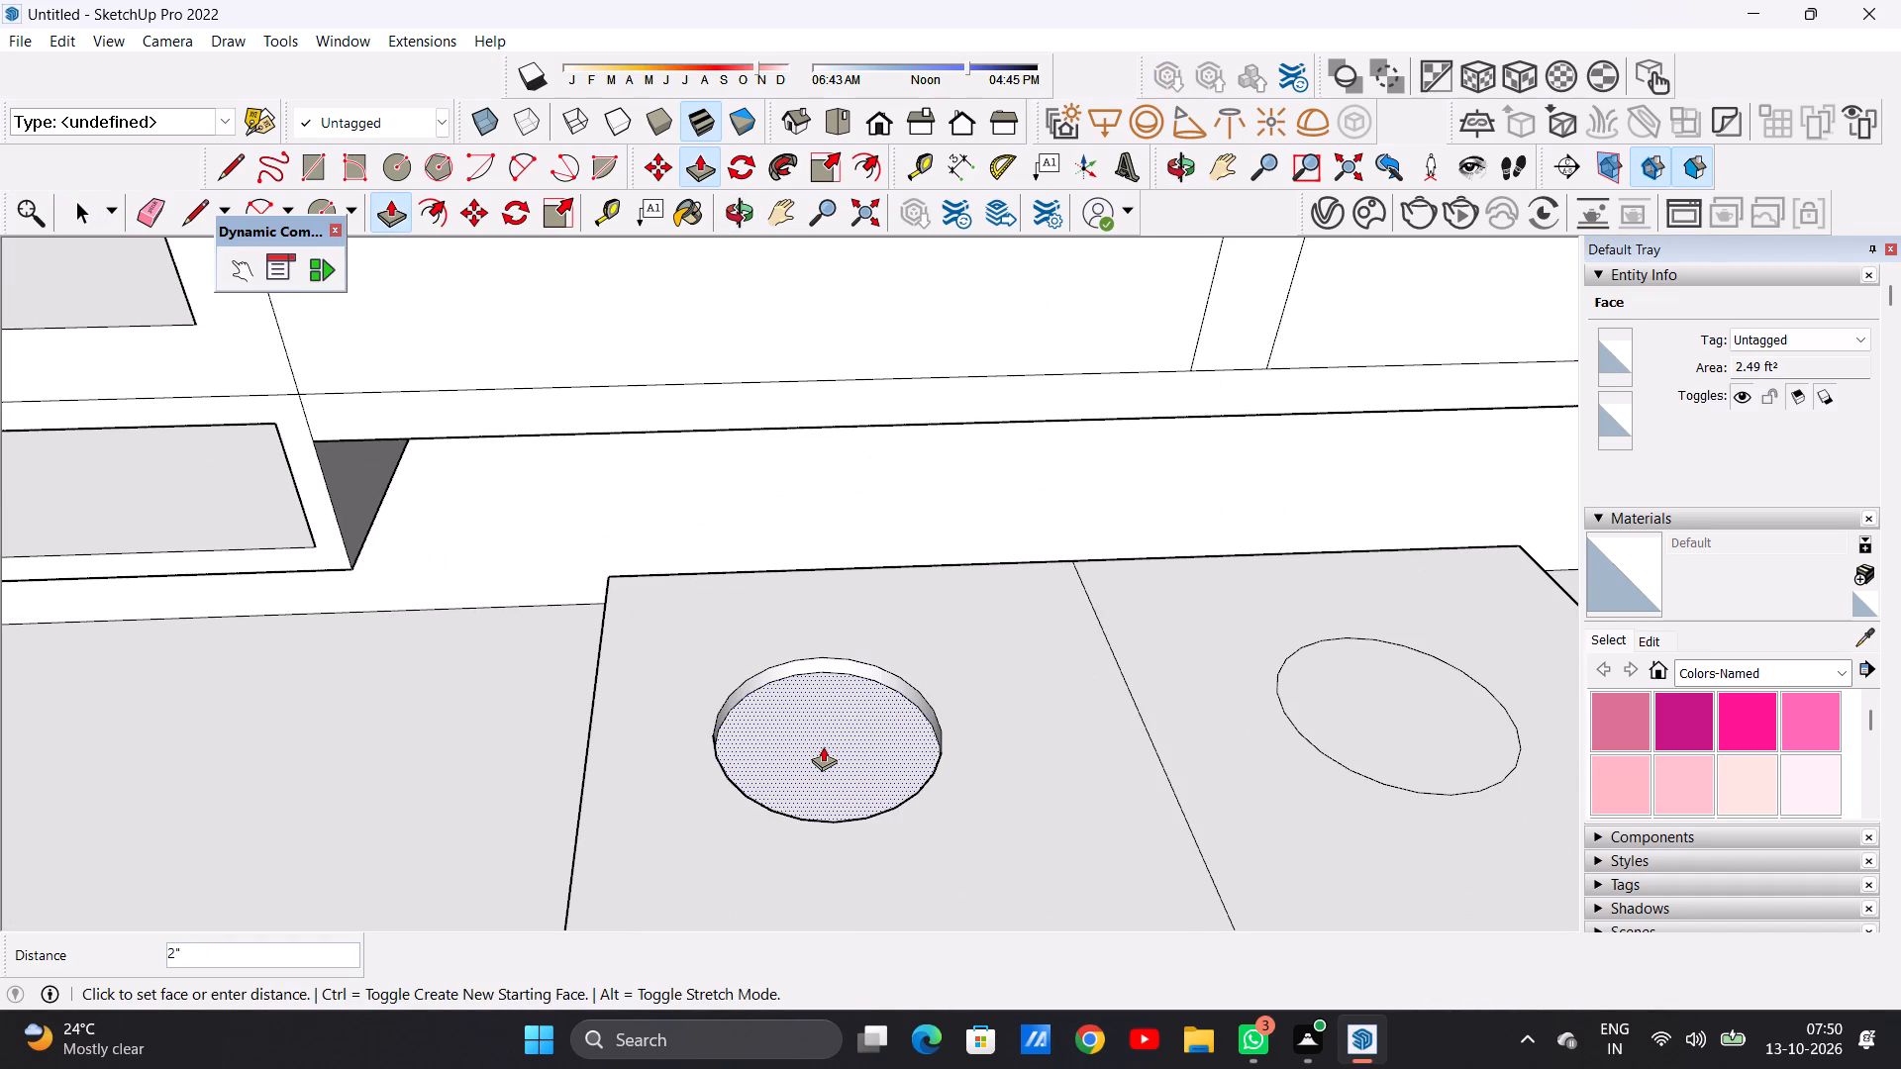
pyautogui.click(823, 746)
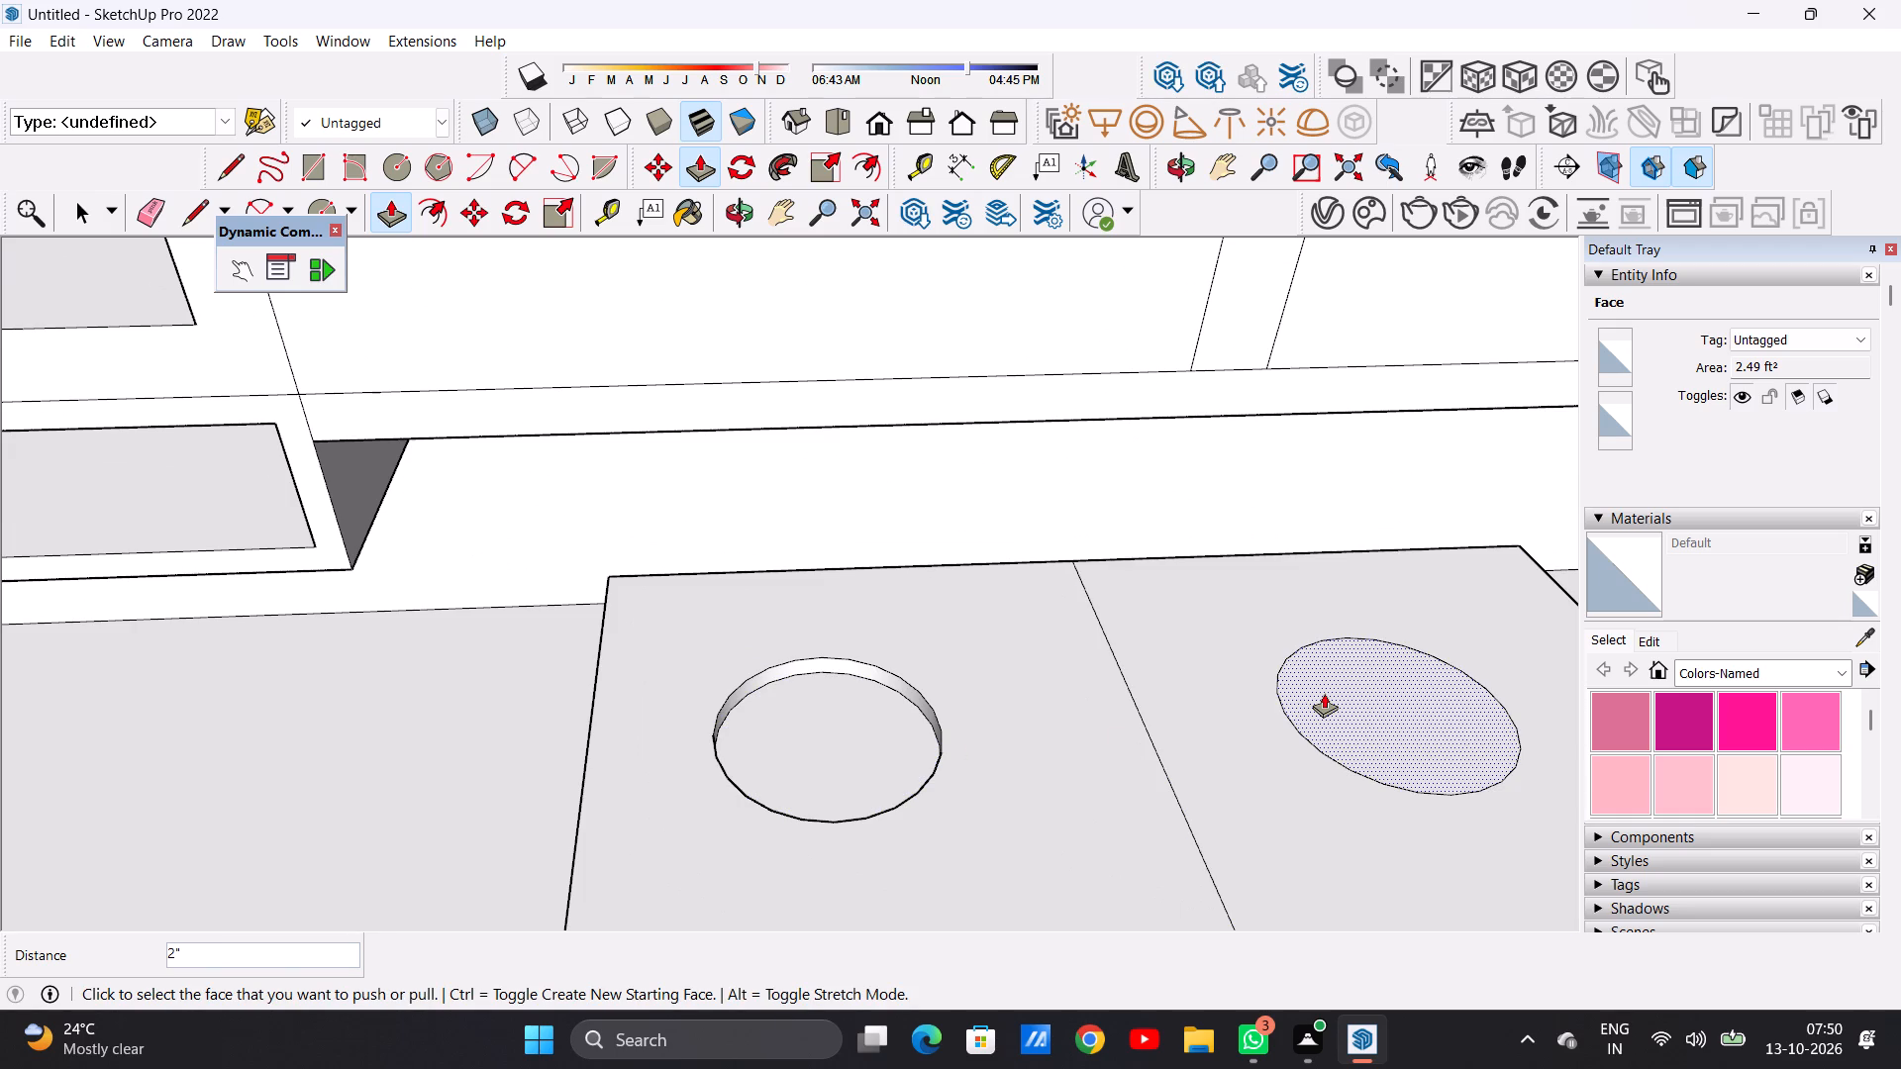
pyautogui.click(1324, 693)
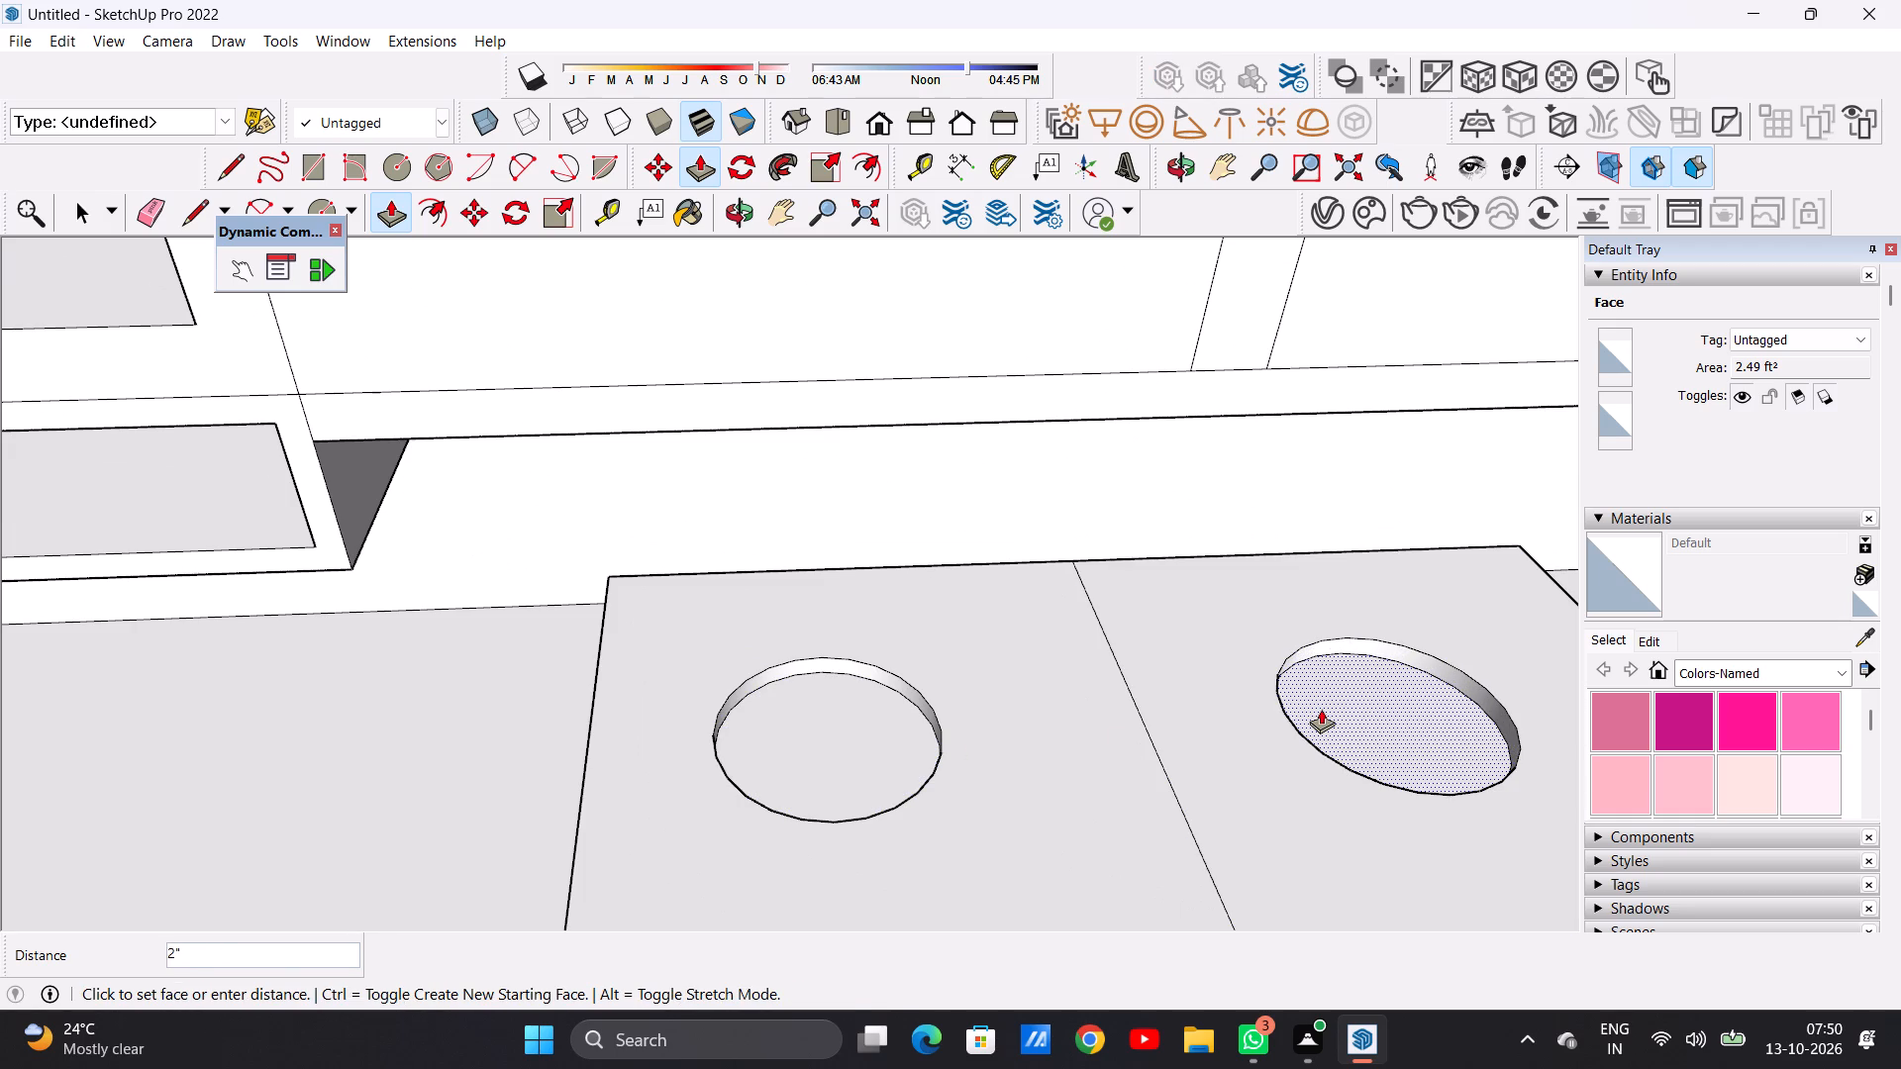
pyautogui.click(1321, 709)
pyautogui.press('space')
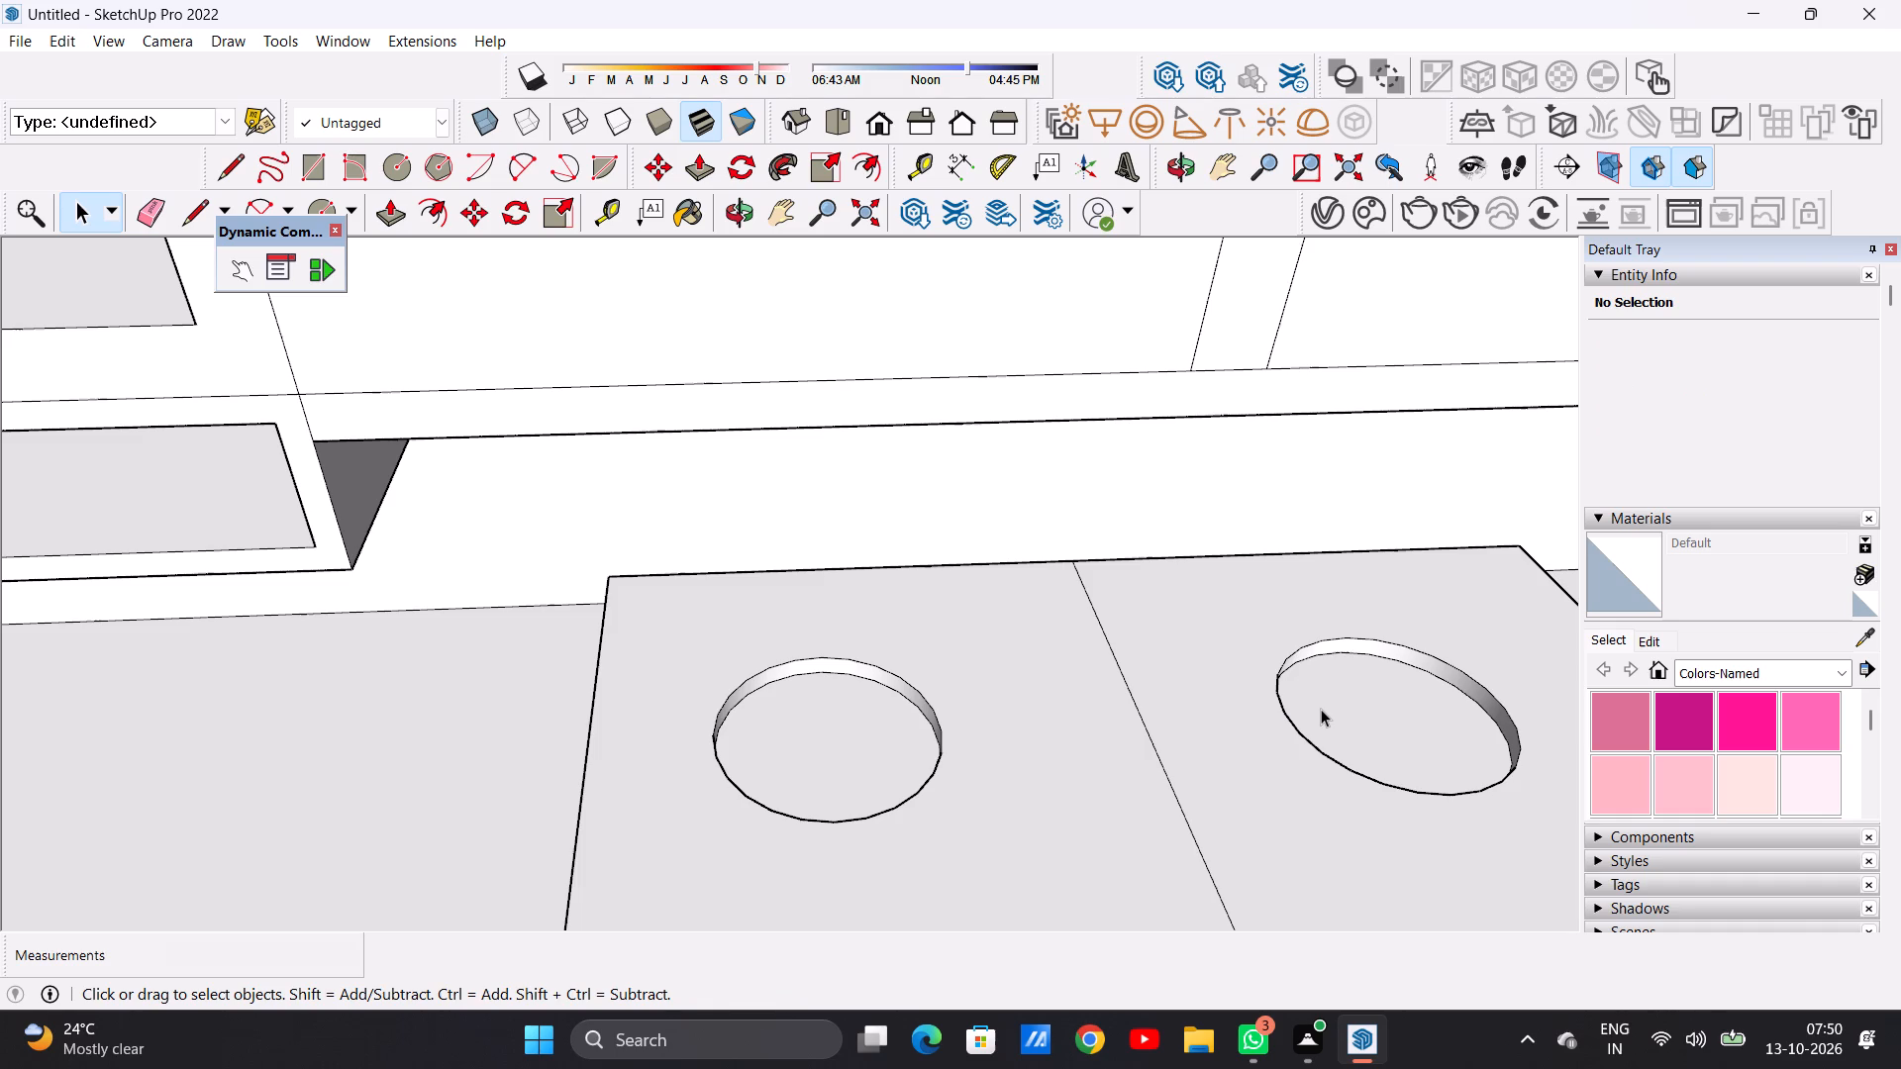
pyautogui.press('space')
# Draw a knob circle with a radius of about 2" near the middle of the stove block's front face.
pyautogui.scroll(-11, 1042, 716)
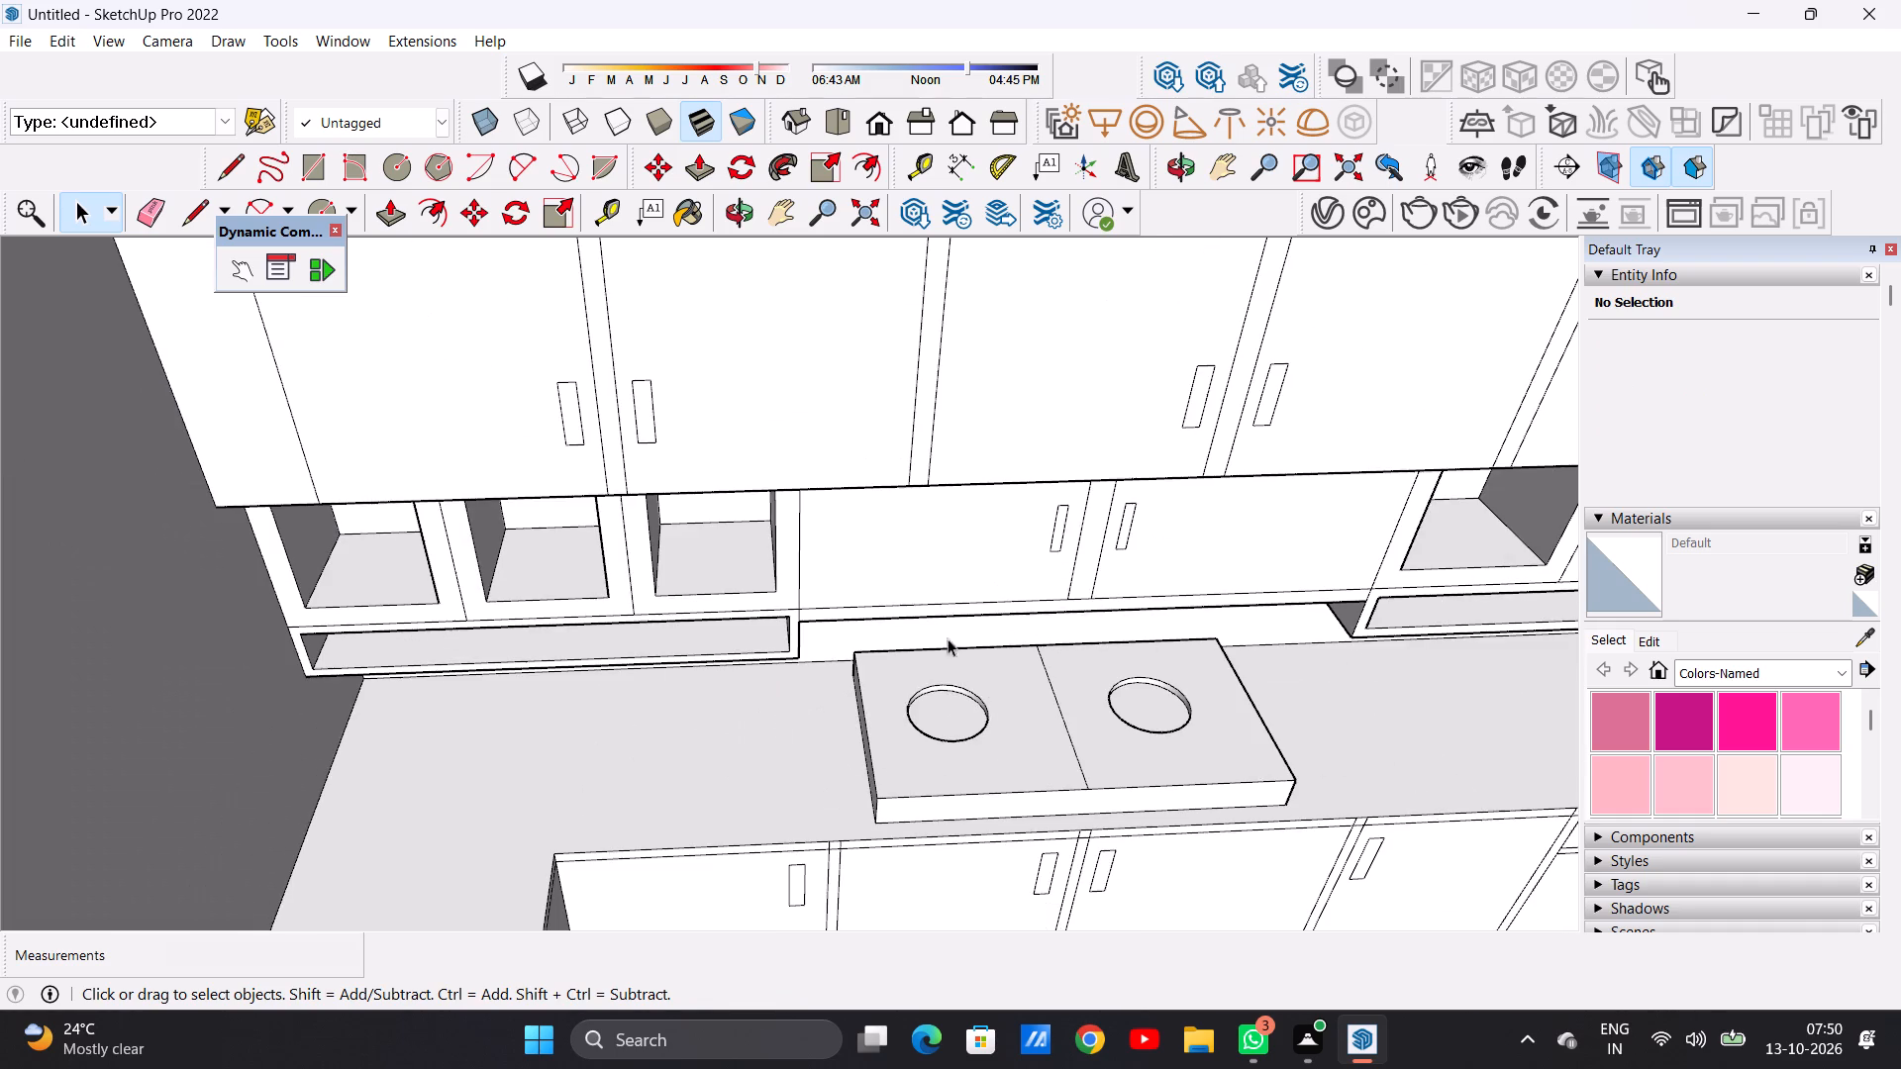
pyautogui.scroll(-4, 958, 730)
pyautogui.moveTo(1038, 839); pyautogui.dragTo(985, 627, button='middle')
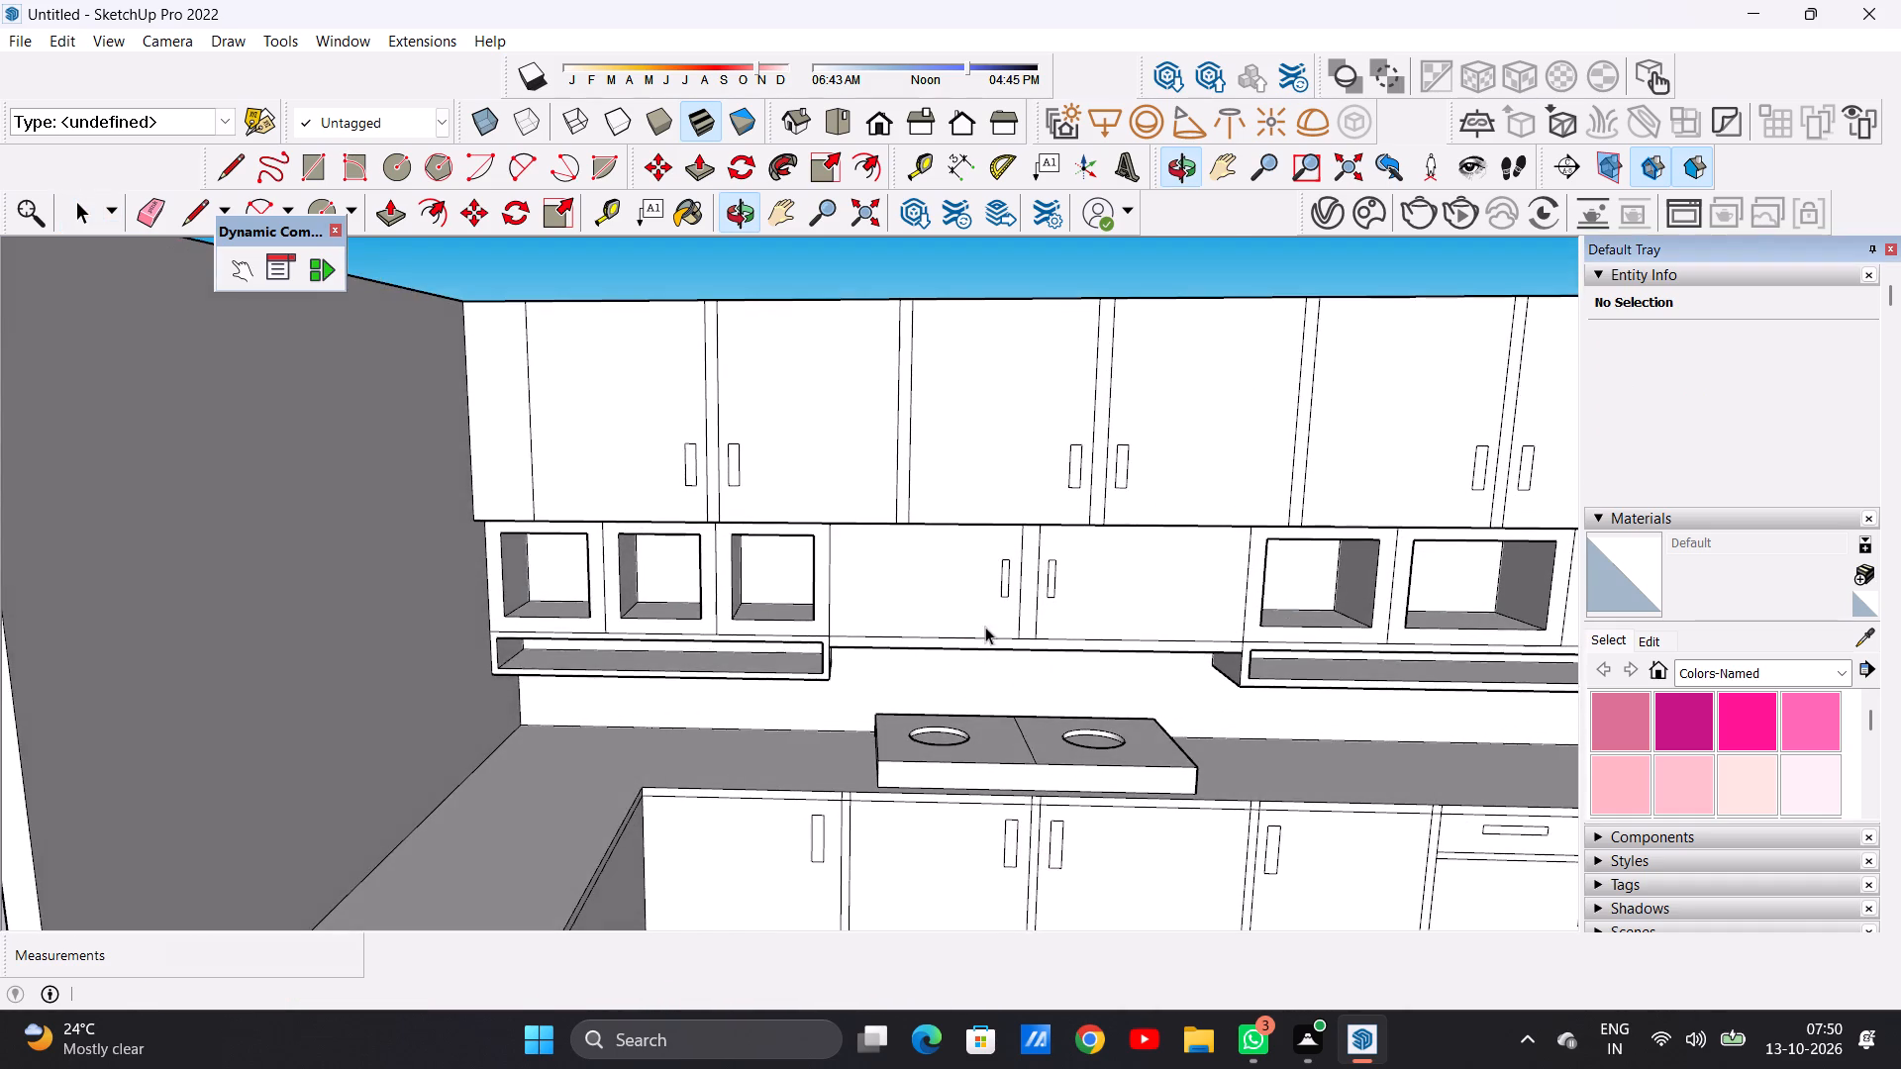
pyautogui.scroll(6, 1060, 798)
pyautogui.moveTo(1060, 798); pyautogui.dragTo(1053, 771, button='middle')
pyautogui.scroll(6, 1044, 764)
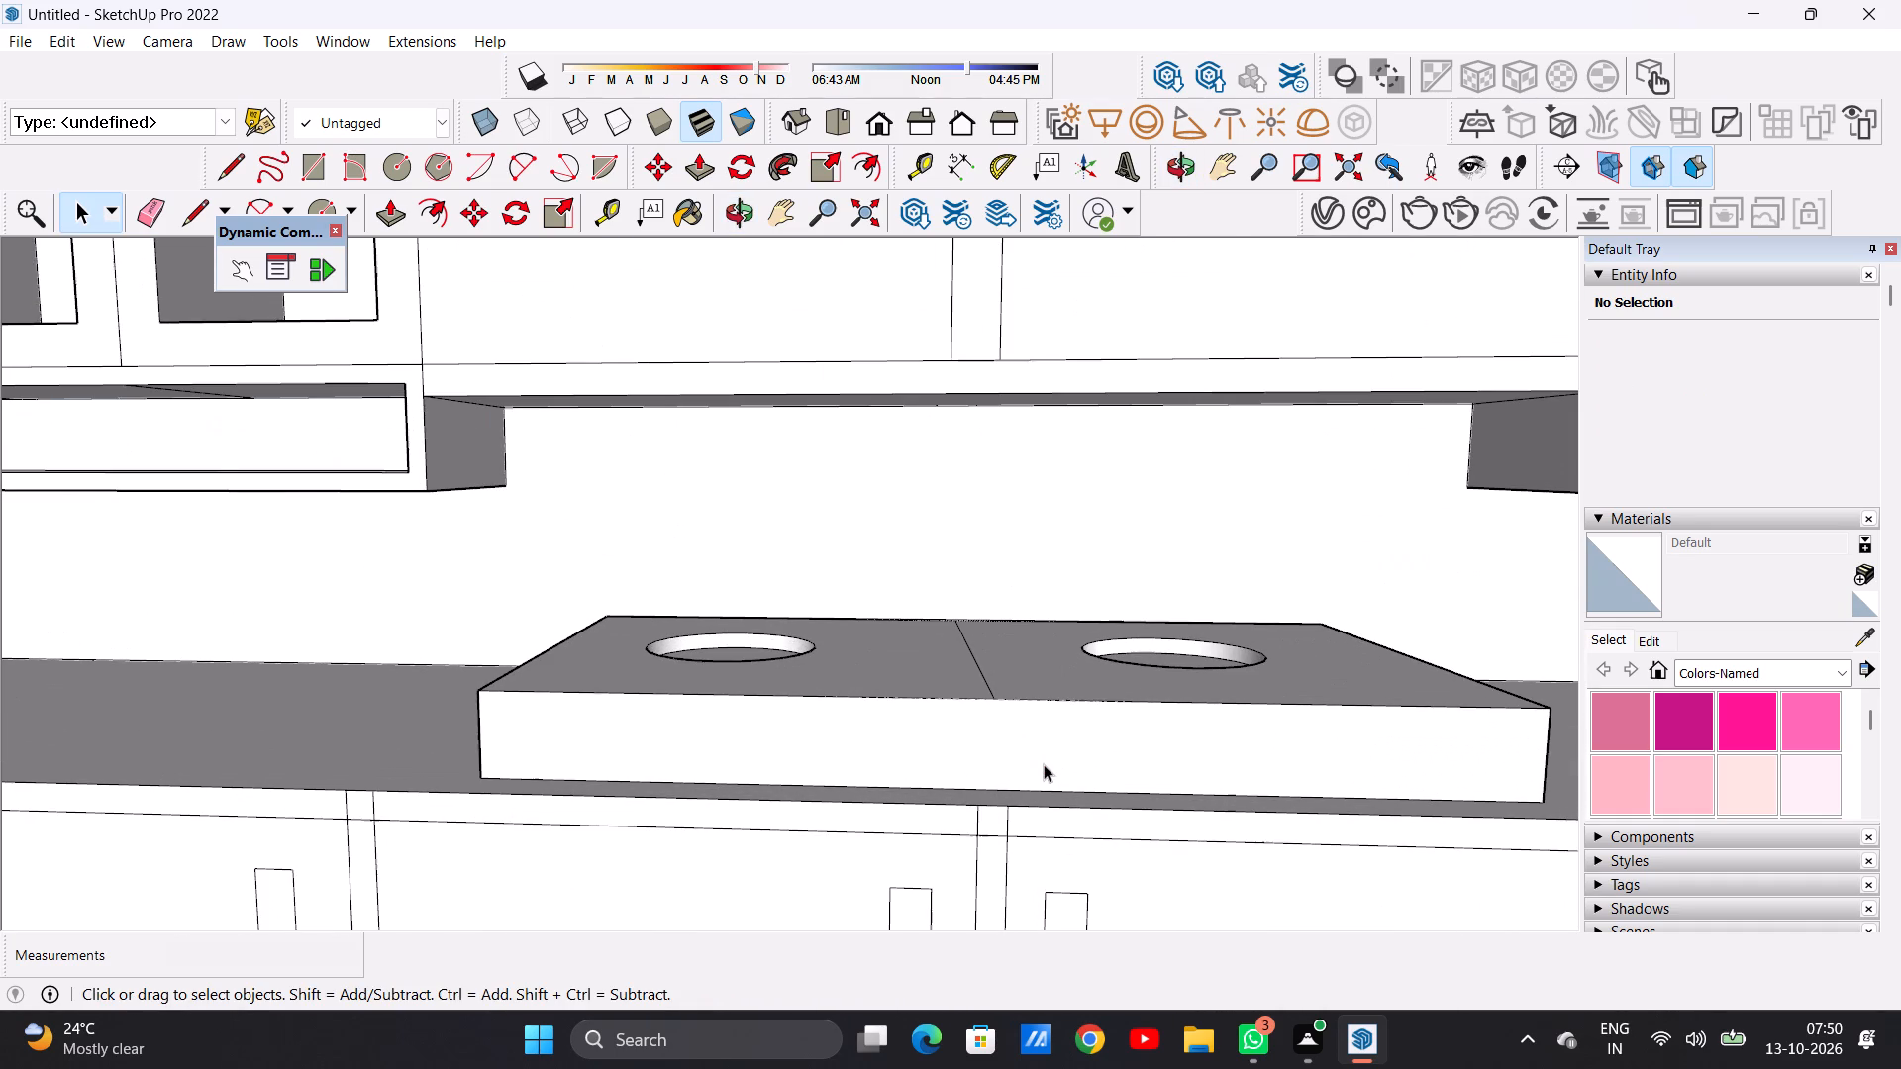
pyautogui.press('c')
pyautogui.scroll(2, 1044, 763)
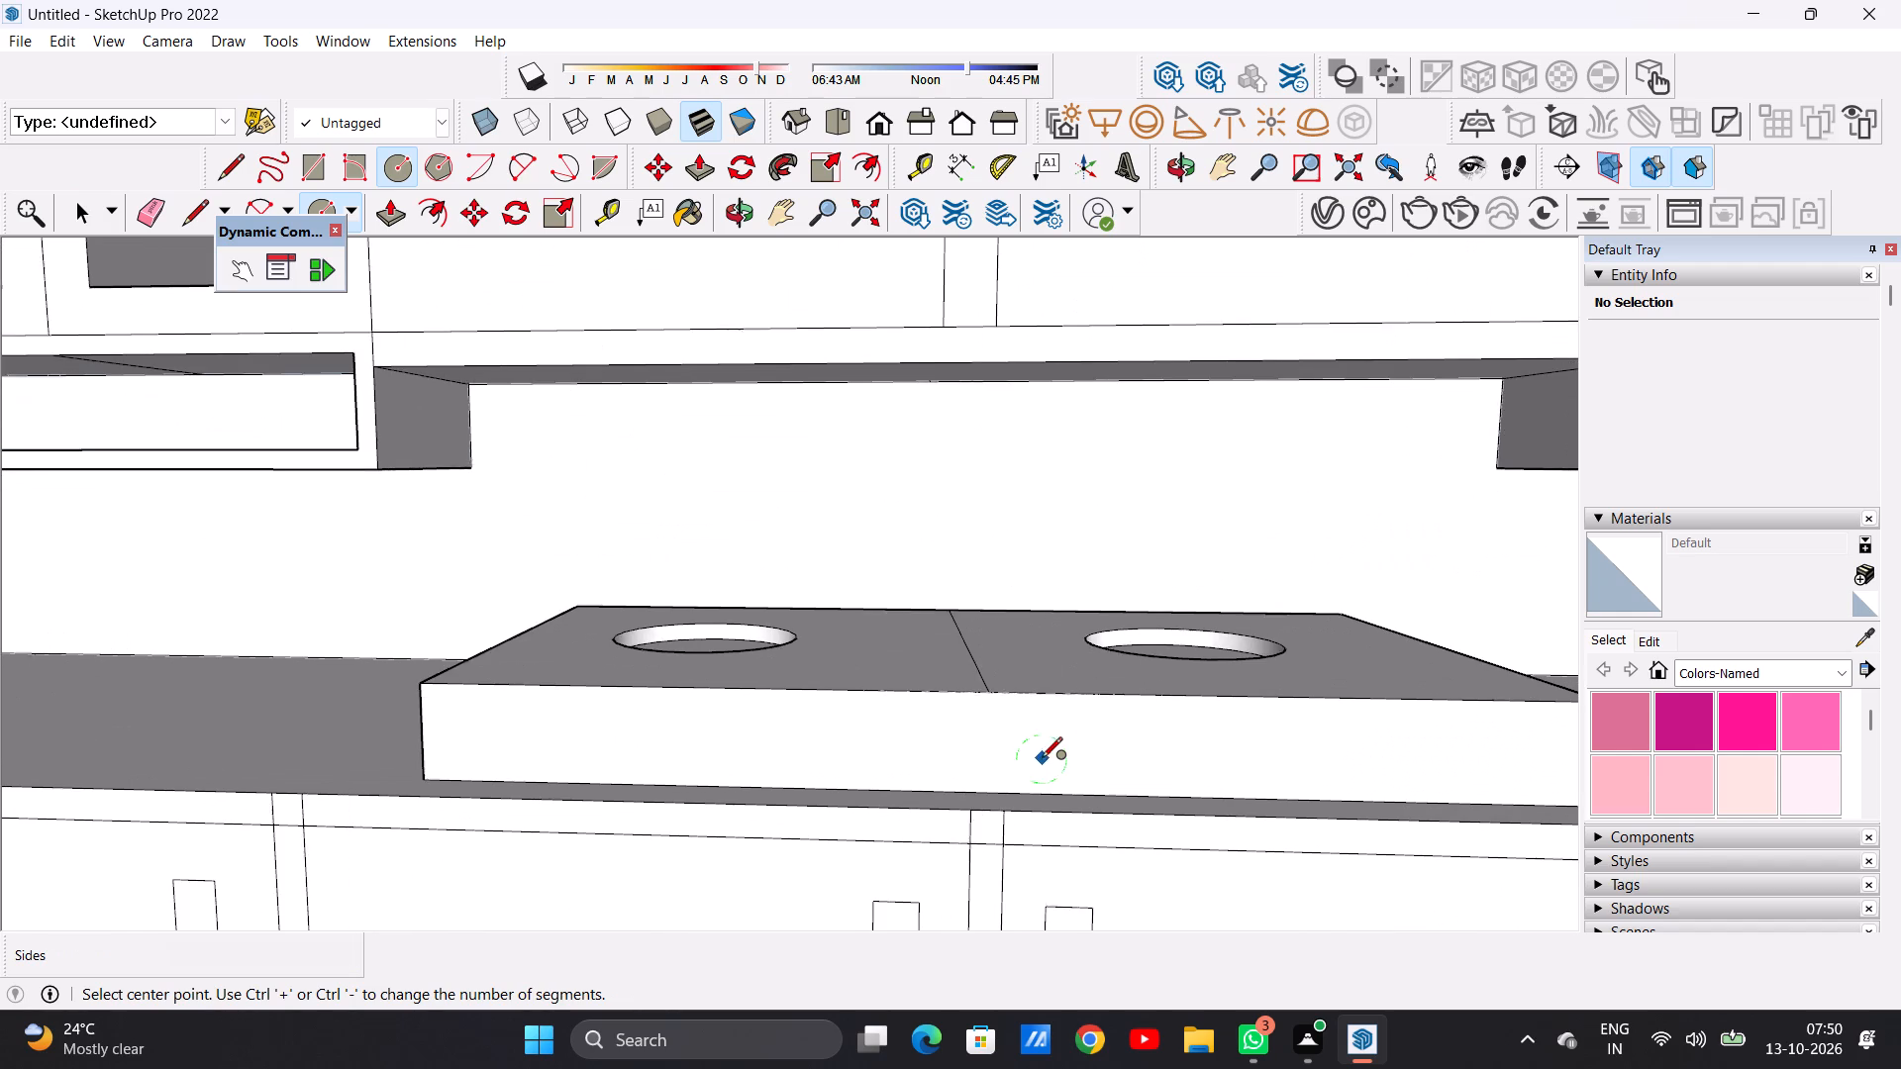
pyautogui.scroll(1, 1042, 759)
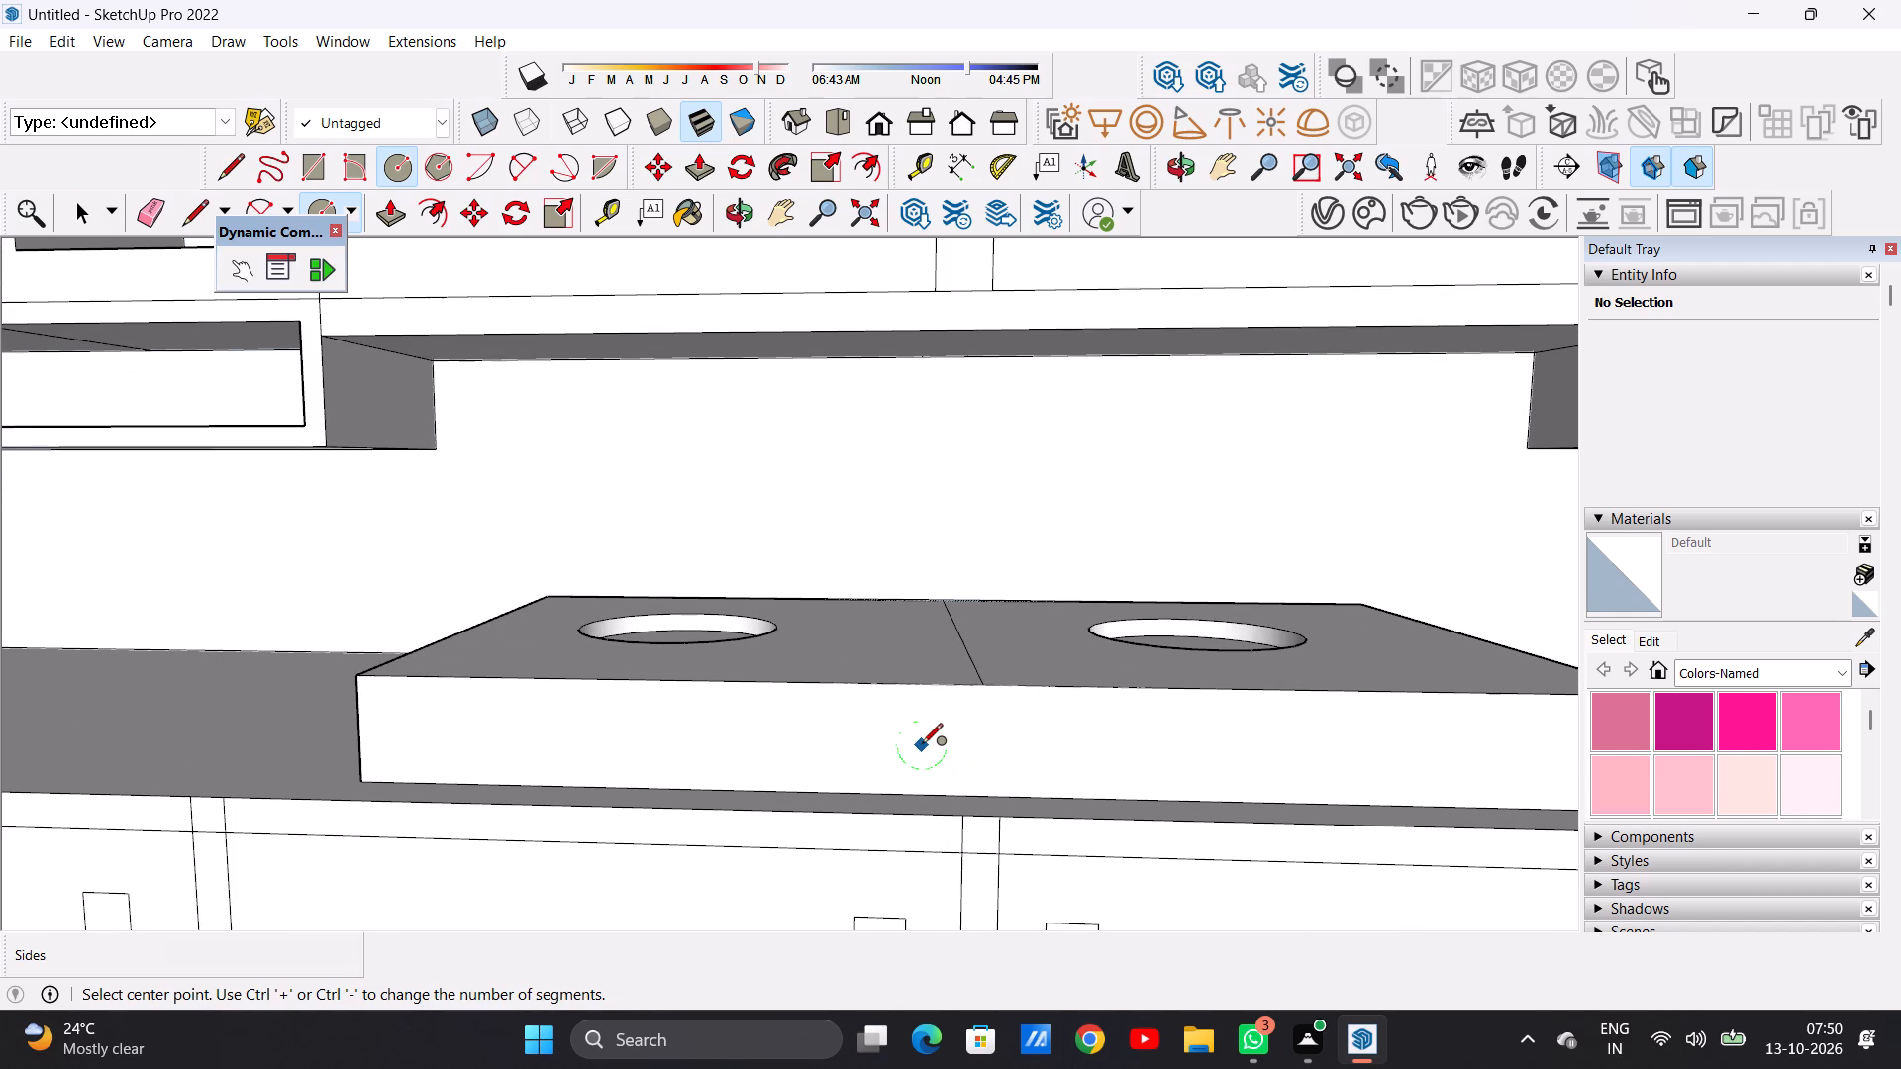
pyautogui.click(922, 745)
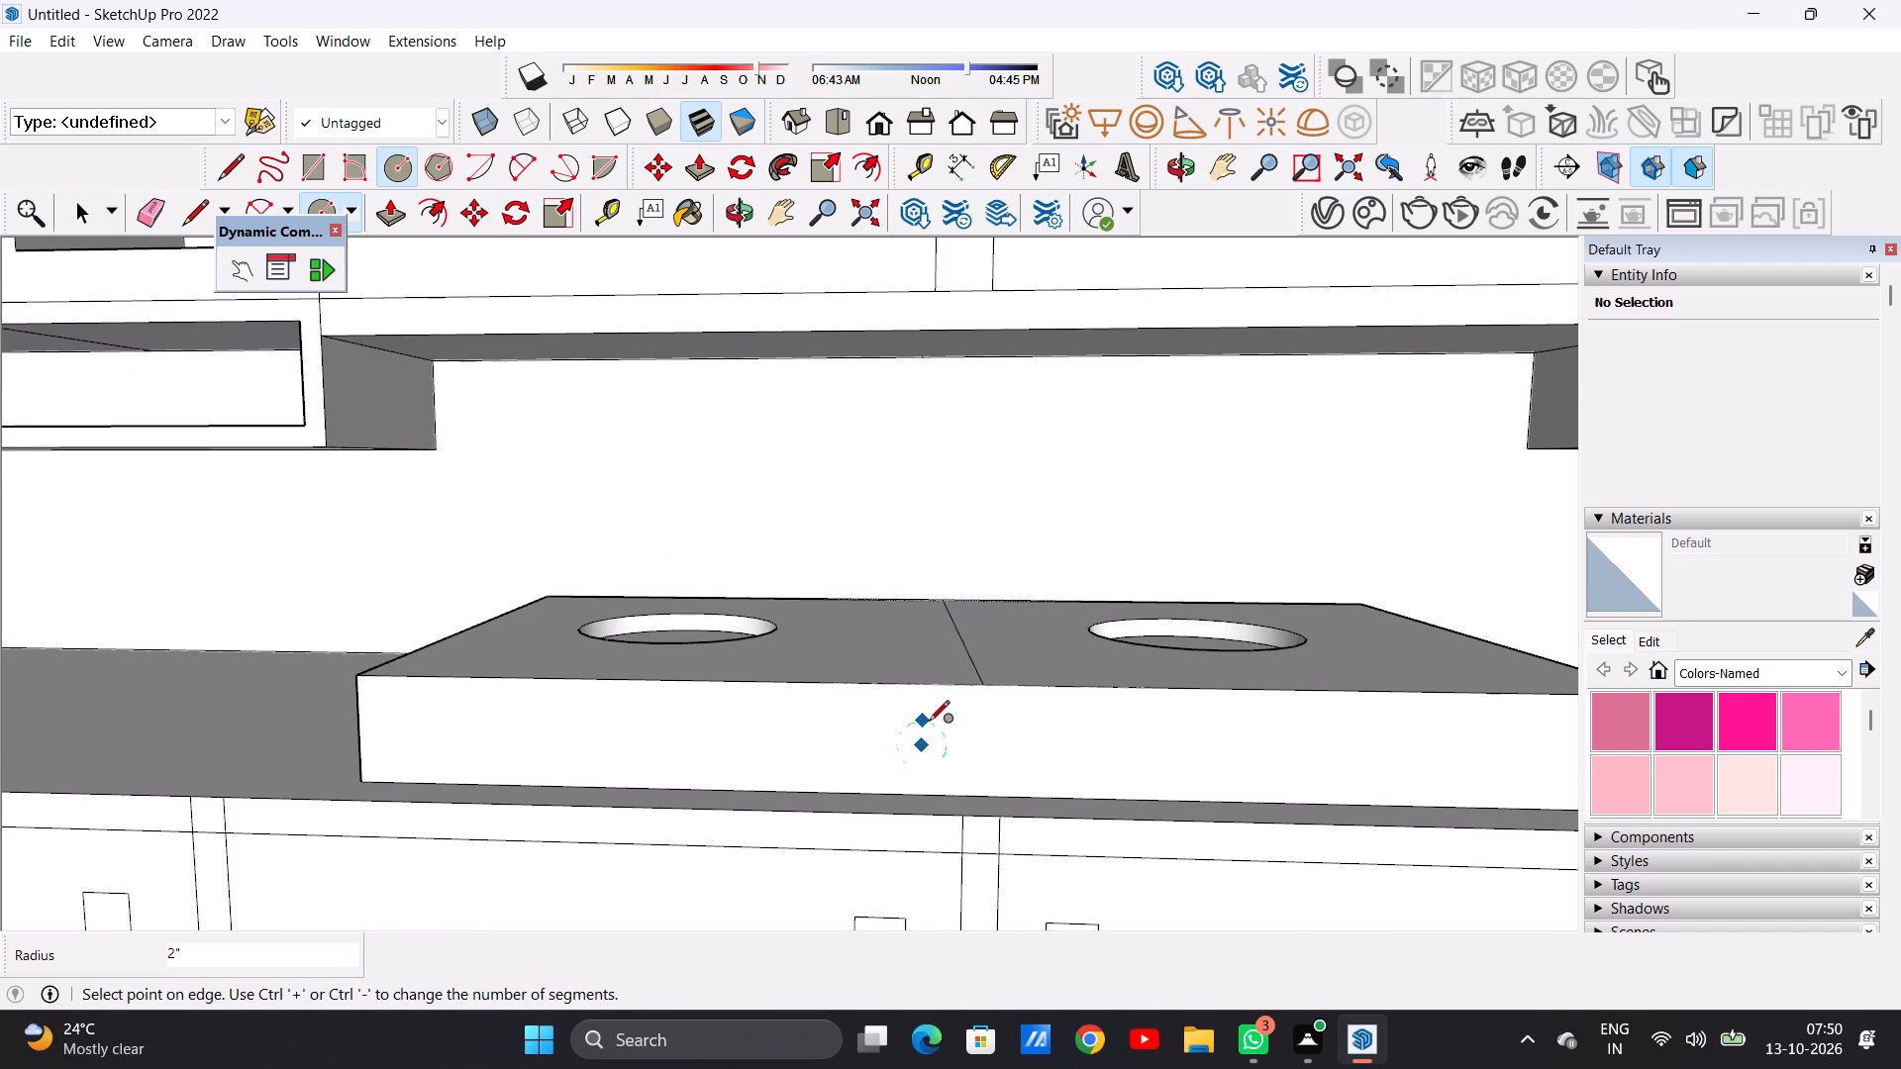
pyautogui.click(929, 725)
pyautogui.press('space')
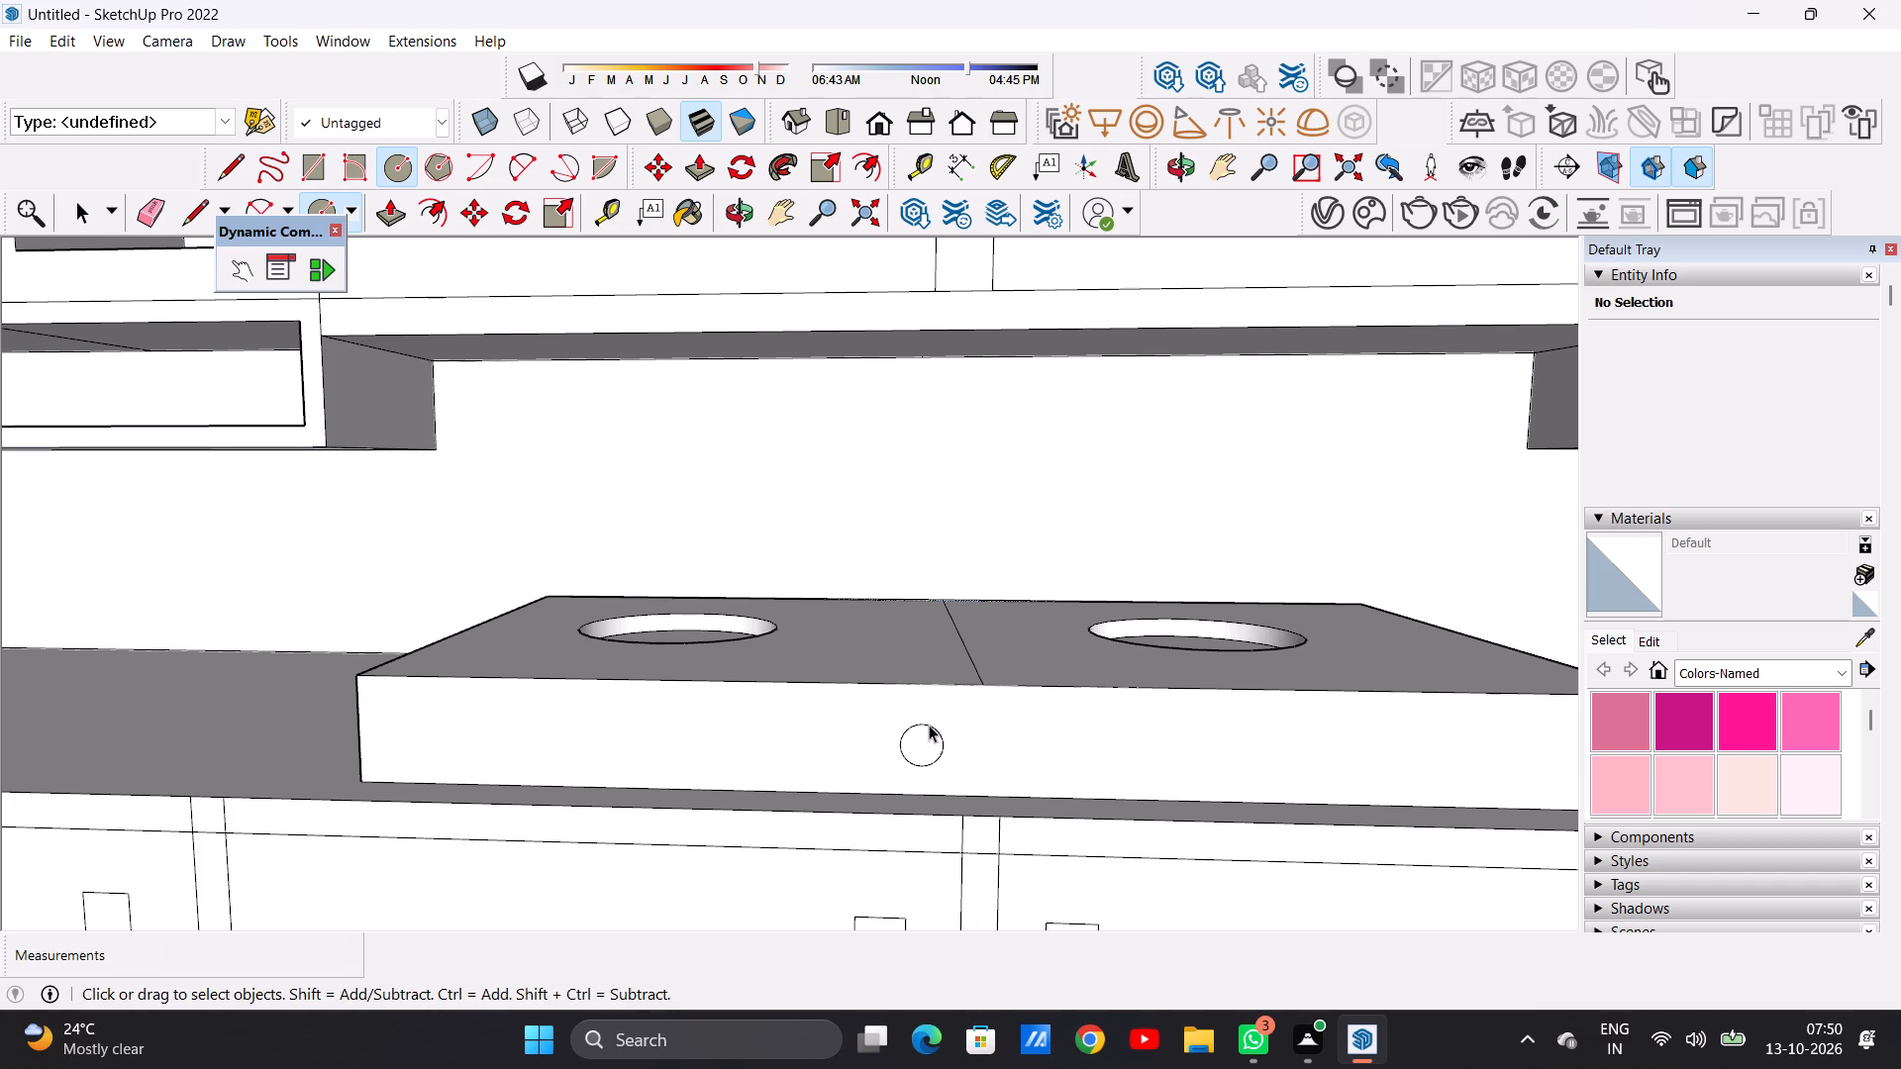
# Copy the knob circle with its face about 9 1/16" sideways along the stove block's front, toward the right burner's side.
pyautogui.doubleClick(925, 750)
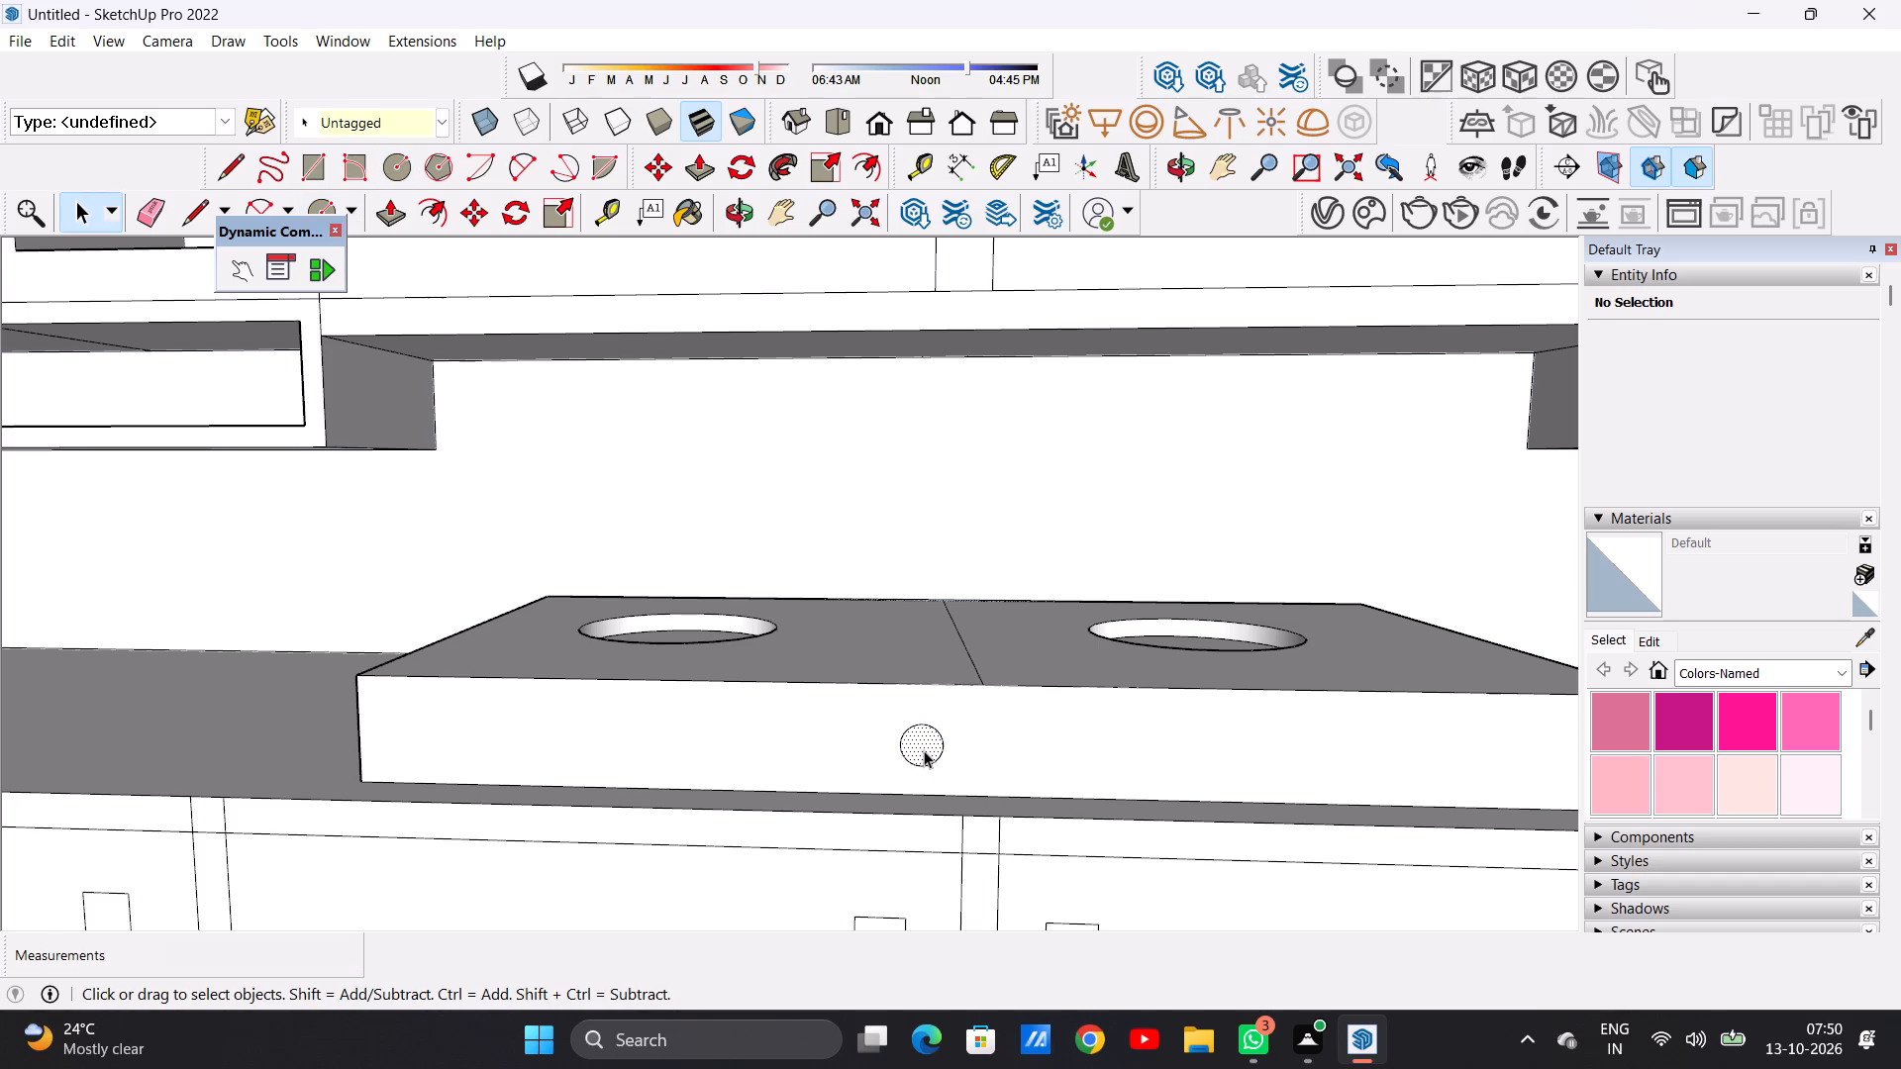
pyautogui.press('m')
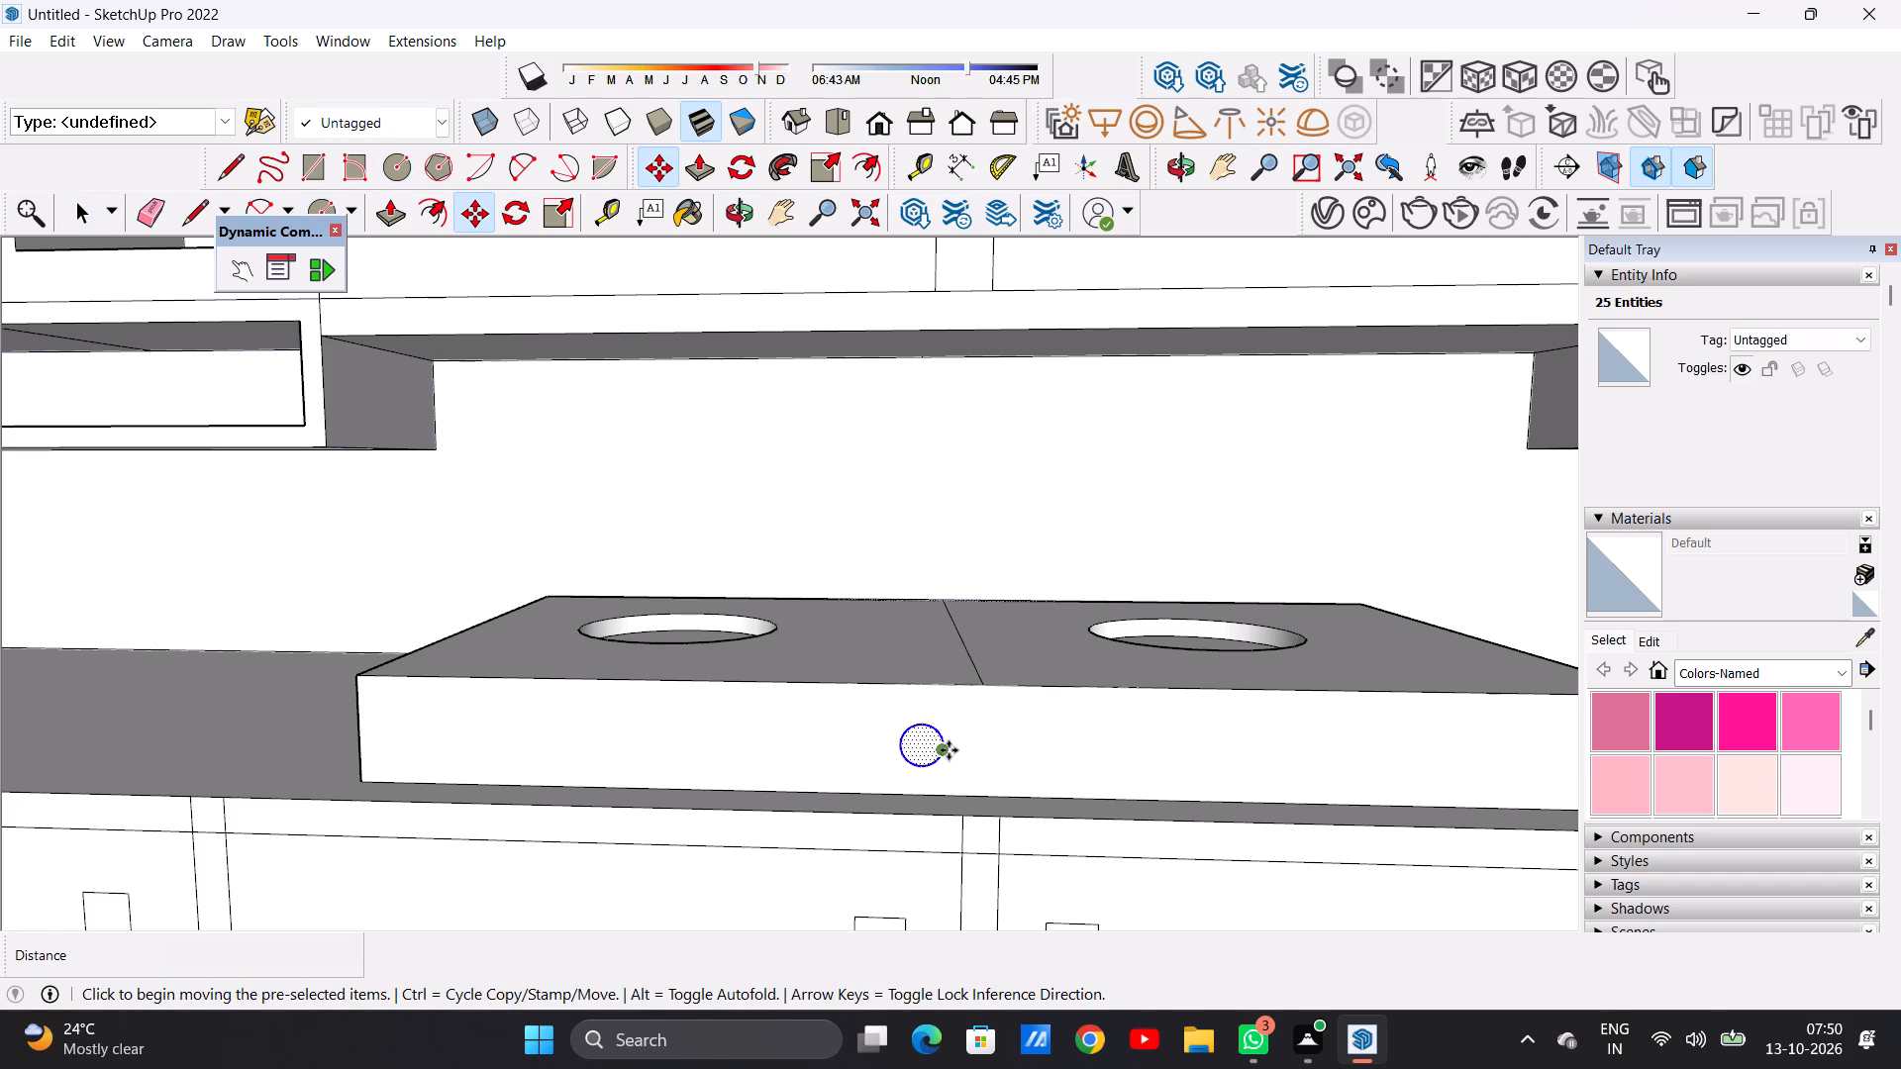
pyautogui.click(949, 750)
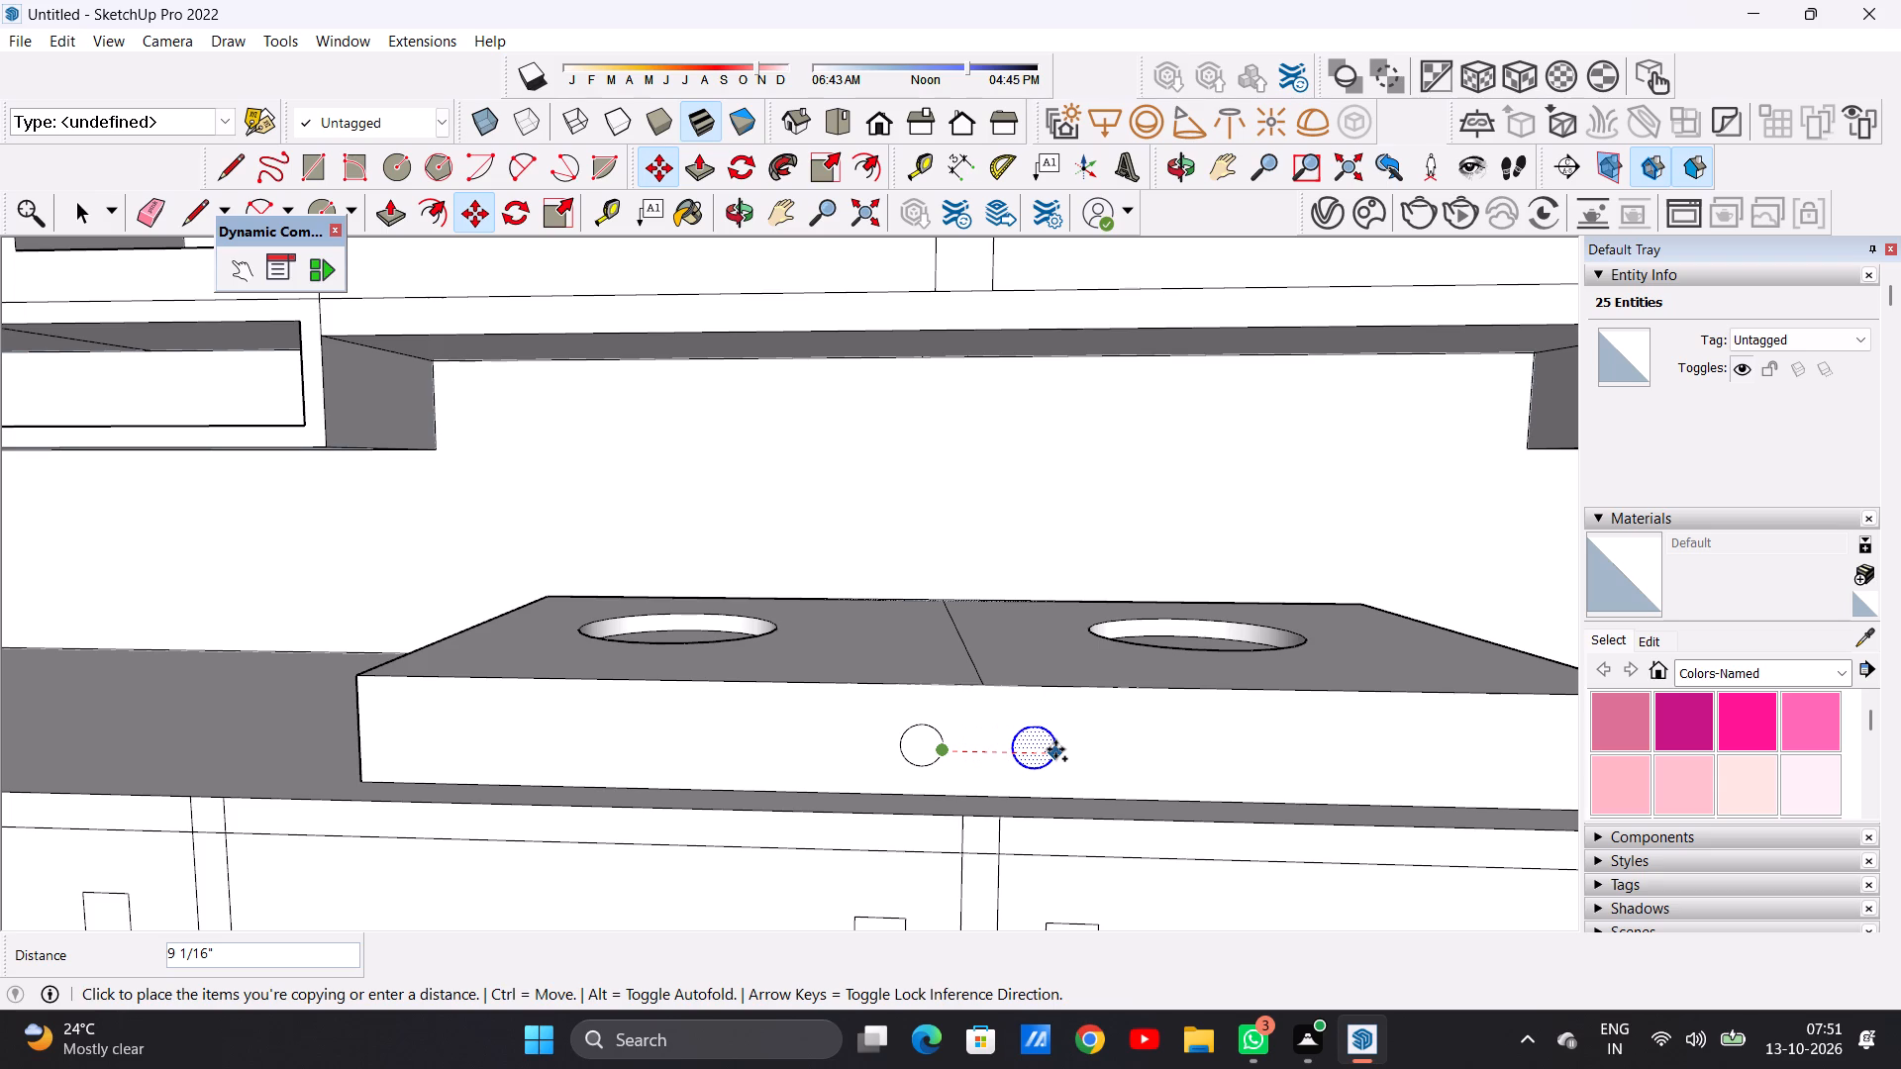
pyautogui.click(1055, 749)
pyautogui.press('space')
pyautogui.scroll(-14, 943, 725)
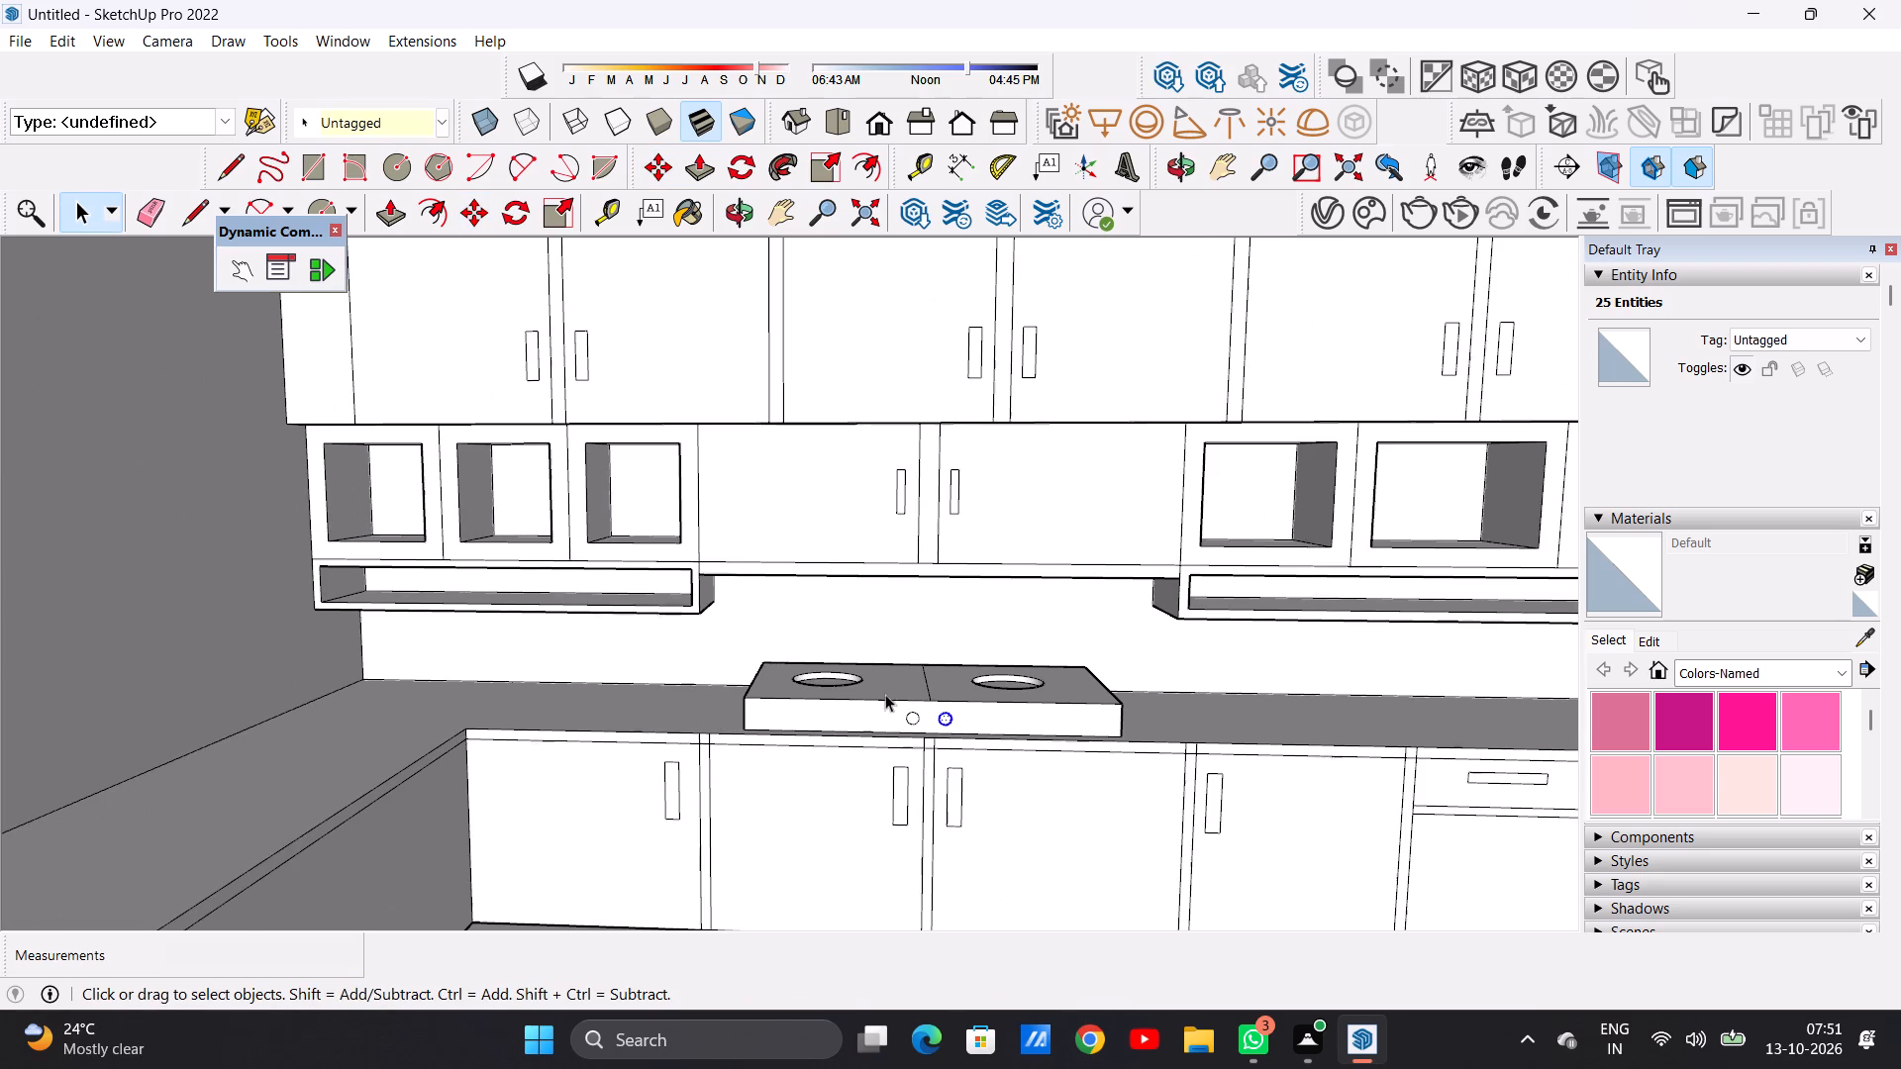
pyautogui.scroll(-8, 922, 577)
pyautogui.click(947, 337)
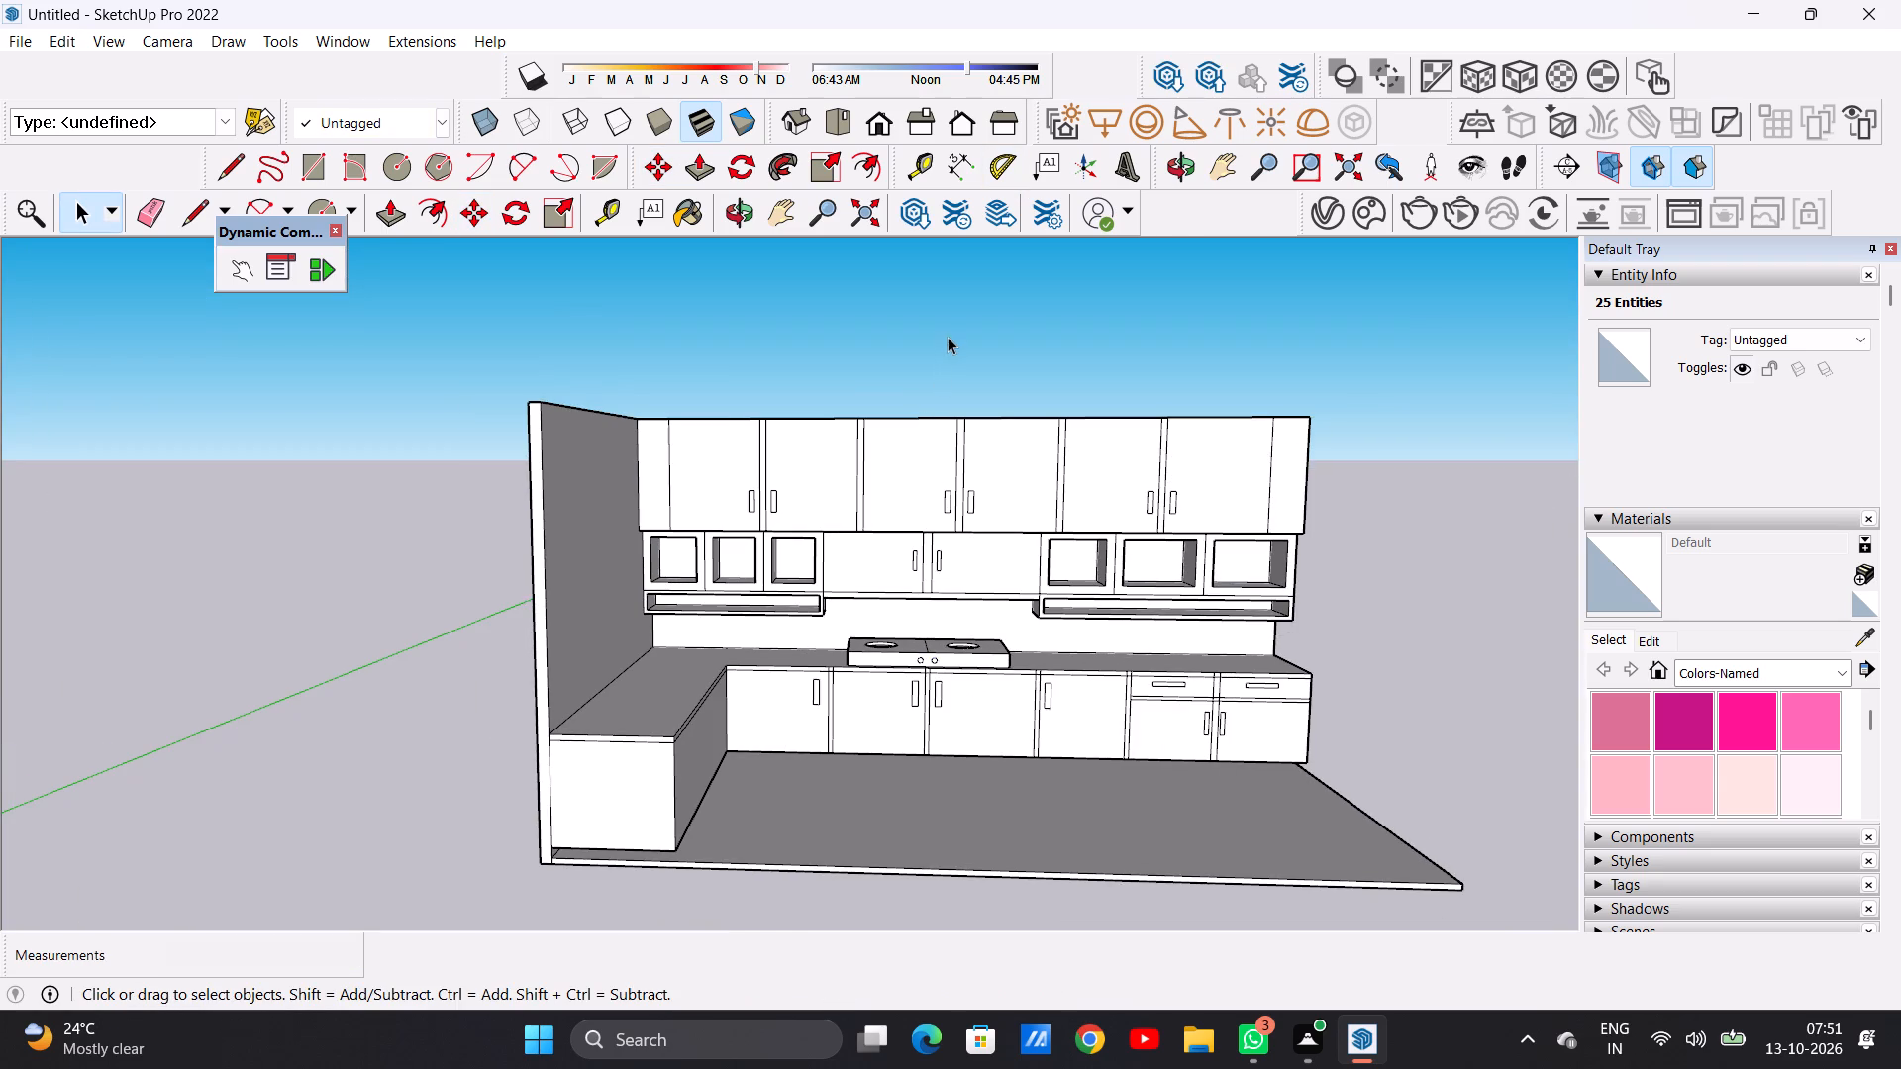
# Pull the left knob circle out about 1 9/16" from the stove block's front face with Push/Pull.
pyautogui.scroll(3, 979, 732)
pyautogui.scroll(-1, 971, 729)
pyautogui.scroll(2, 968, 729)
pyautogui.moveTo(956, 654); pyautogui.dragTo(773, 664, button='middle')
pyautogui.scroll(4, 843, 620)
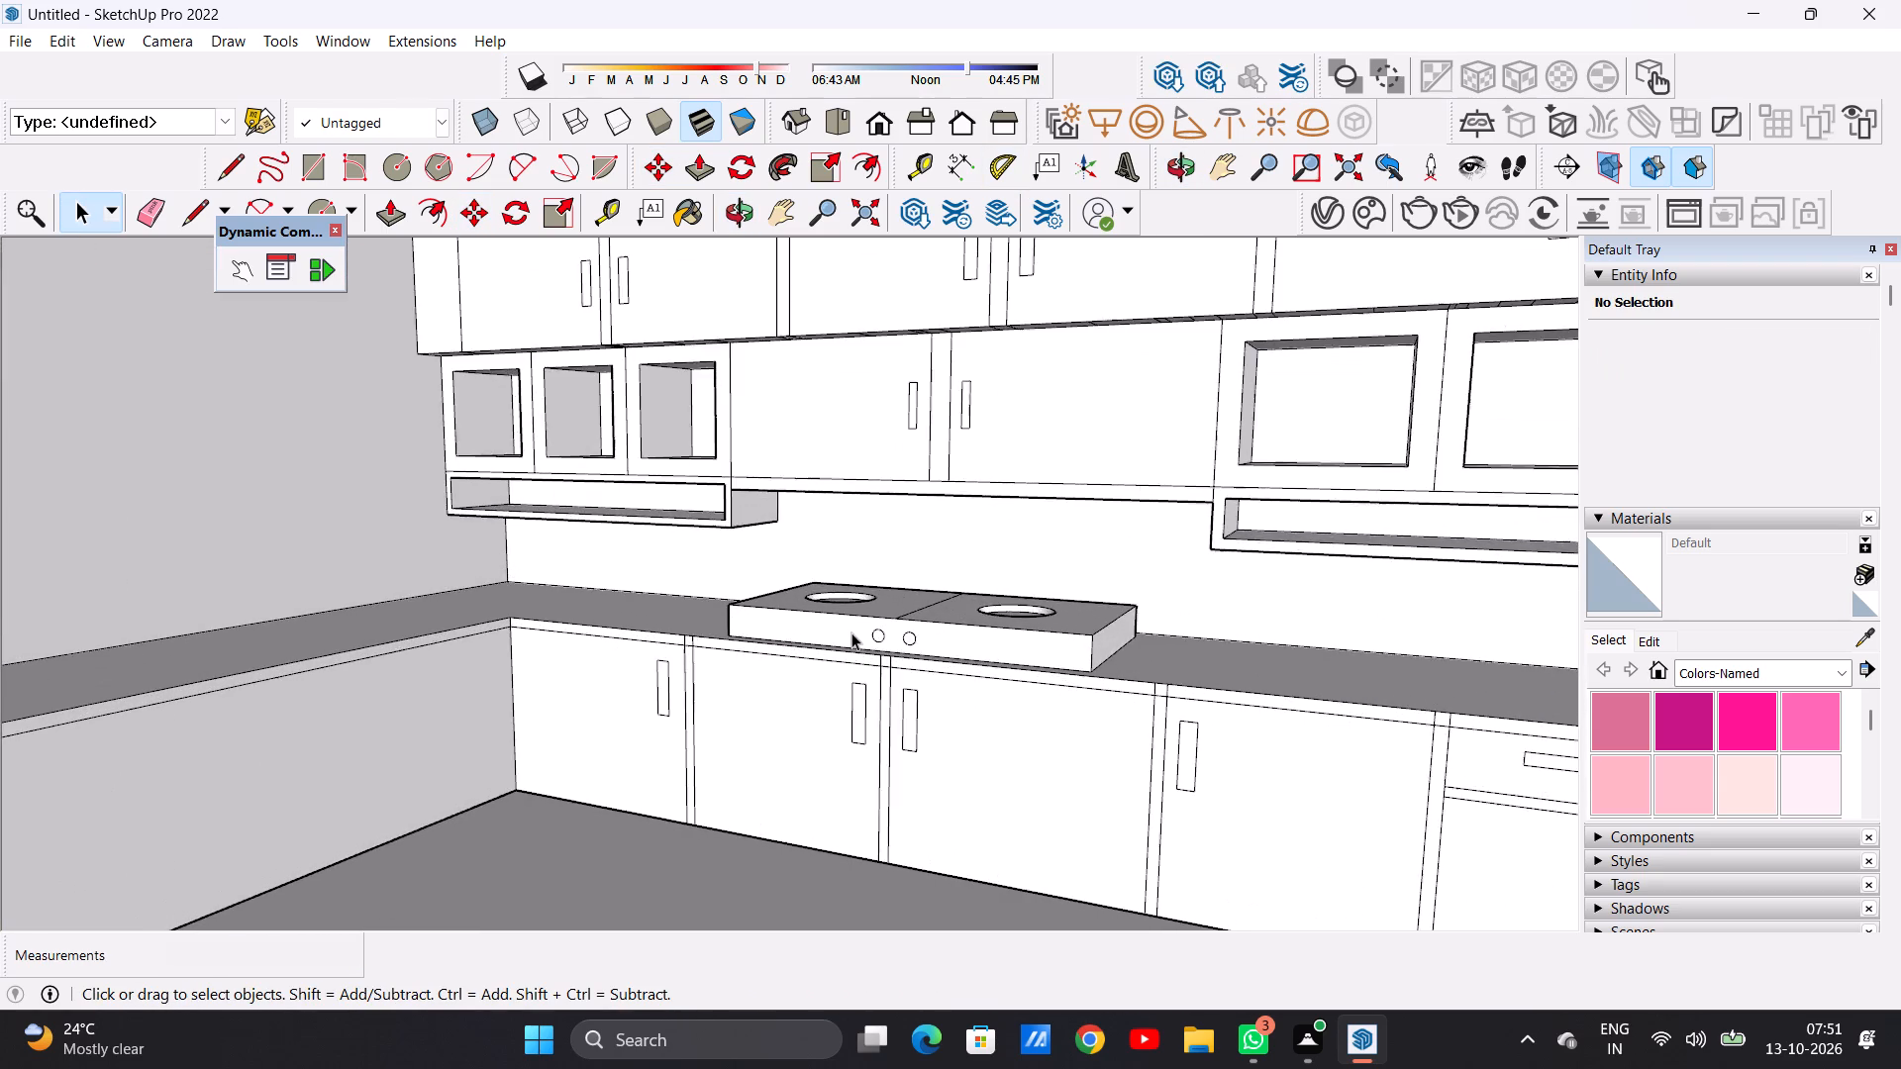
pyautogui.scroll(11, 862, 632)
pyautogui.press('p')
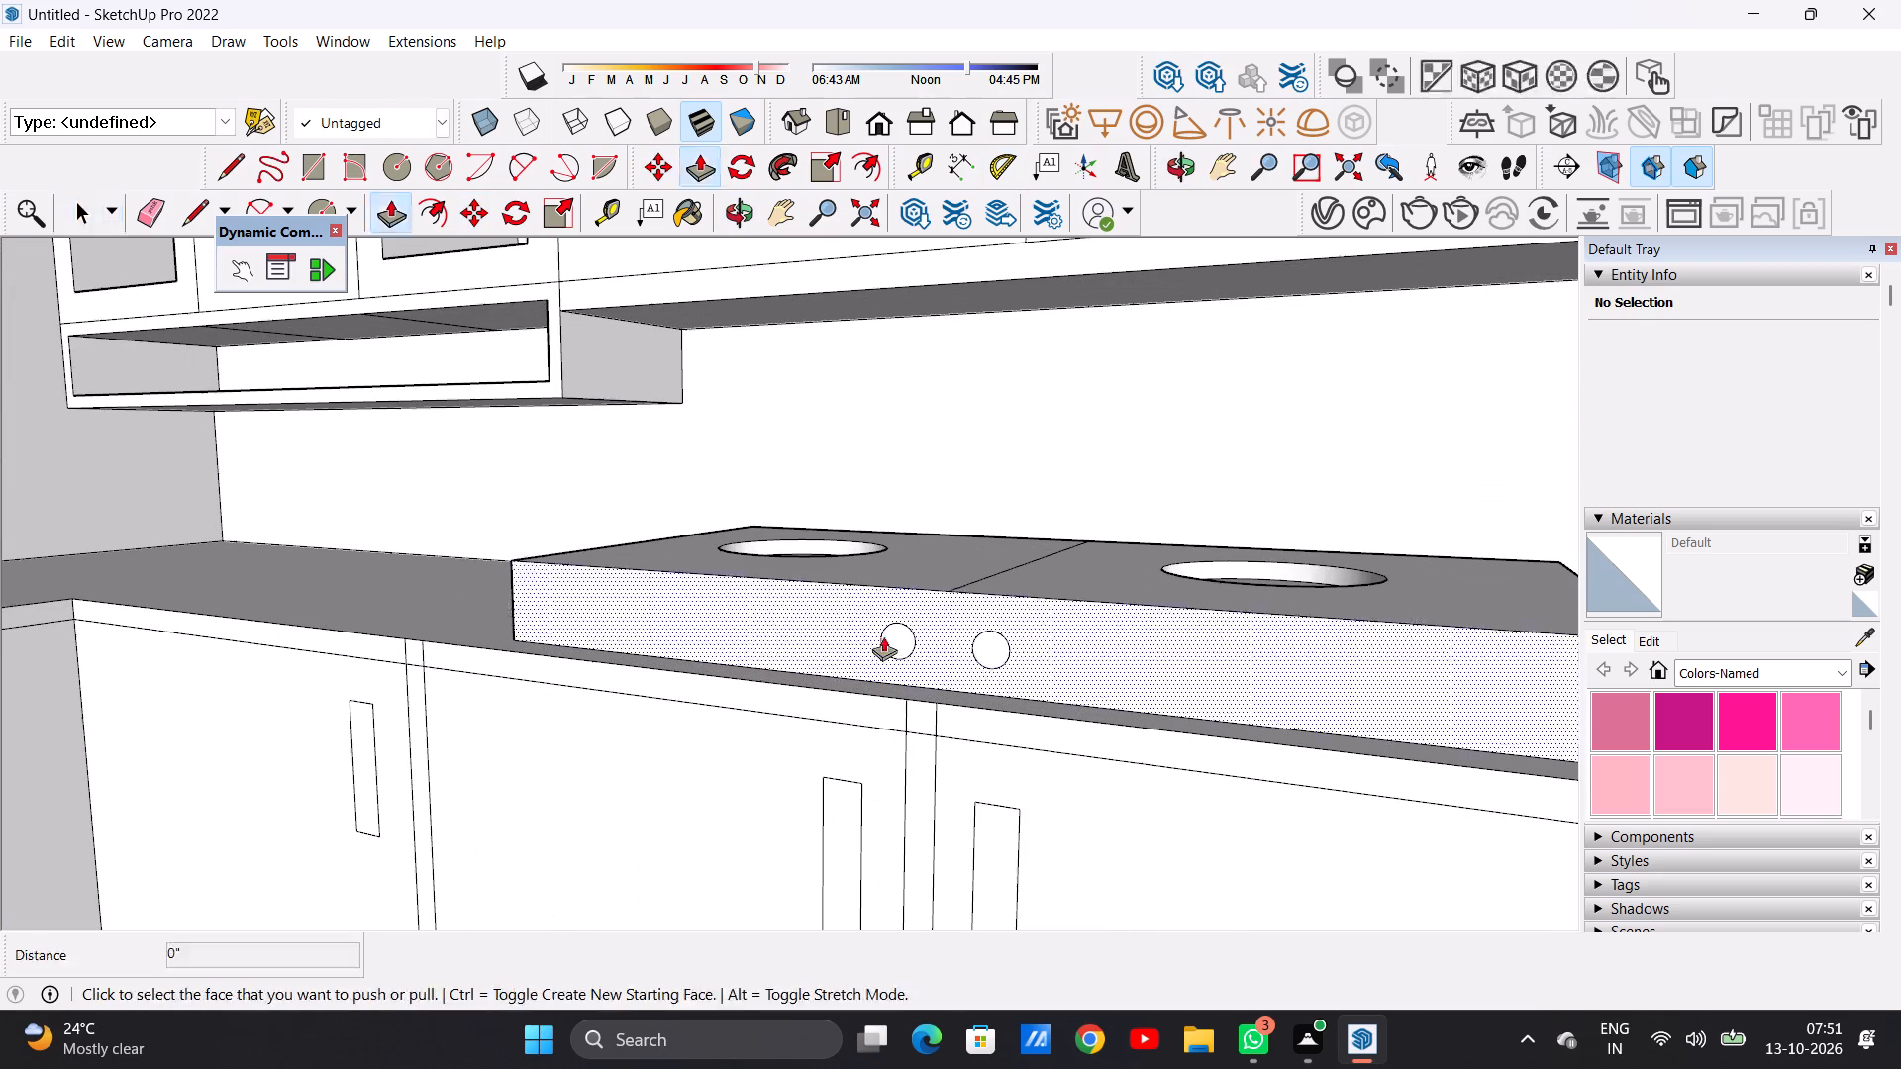
pyautogui.scroll(1, 888, 634)
pyautogui.scroll(-1, 888, 634)
pyautogui.scroll(4, 888, 634)
pyautogui.click(891, 634)
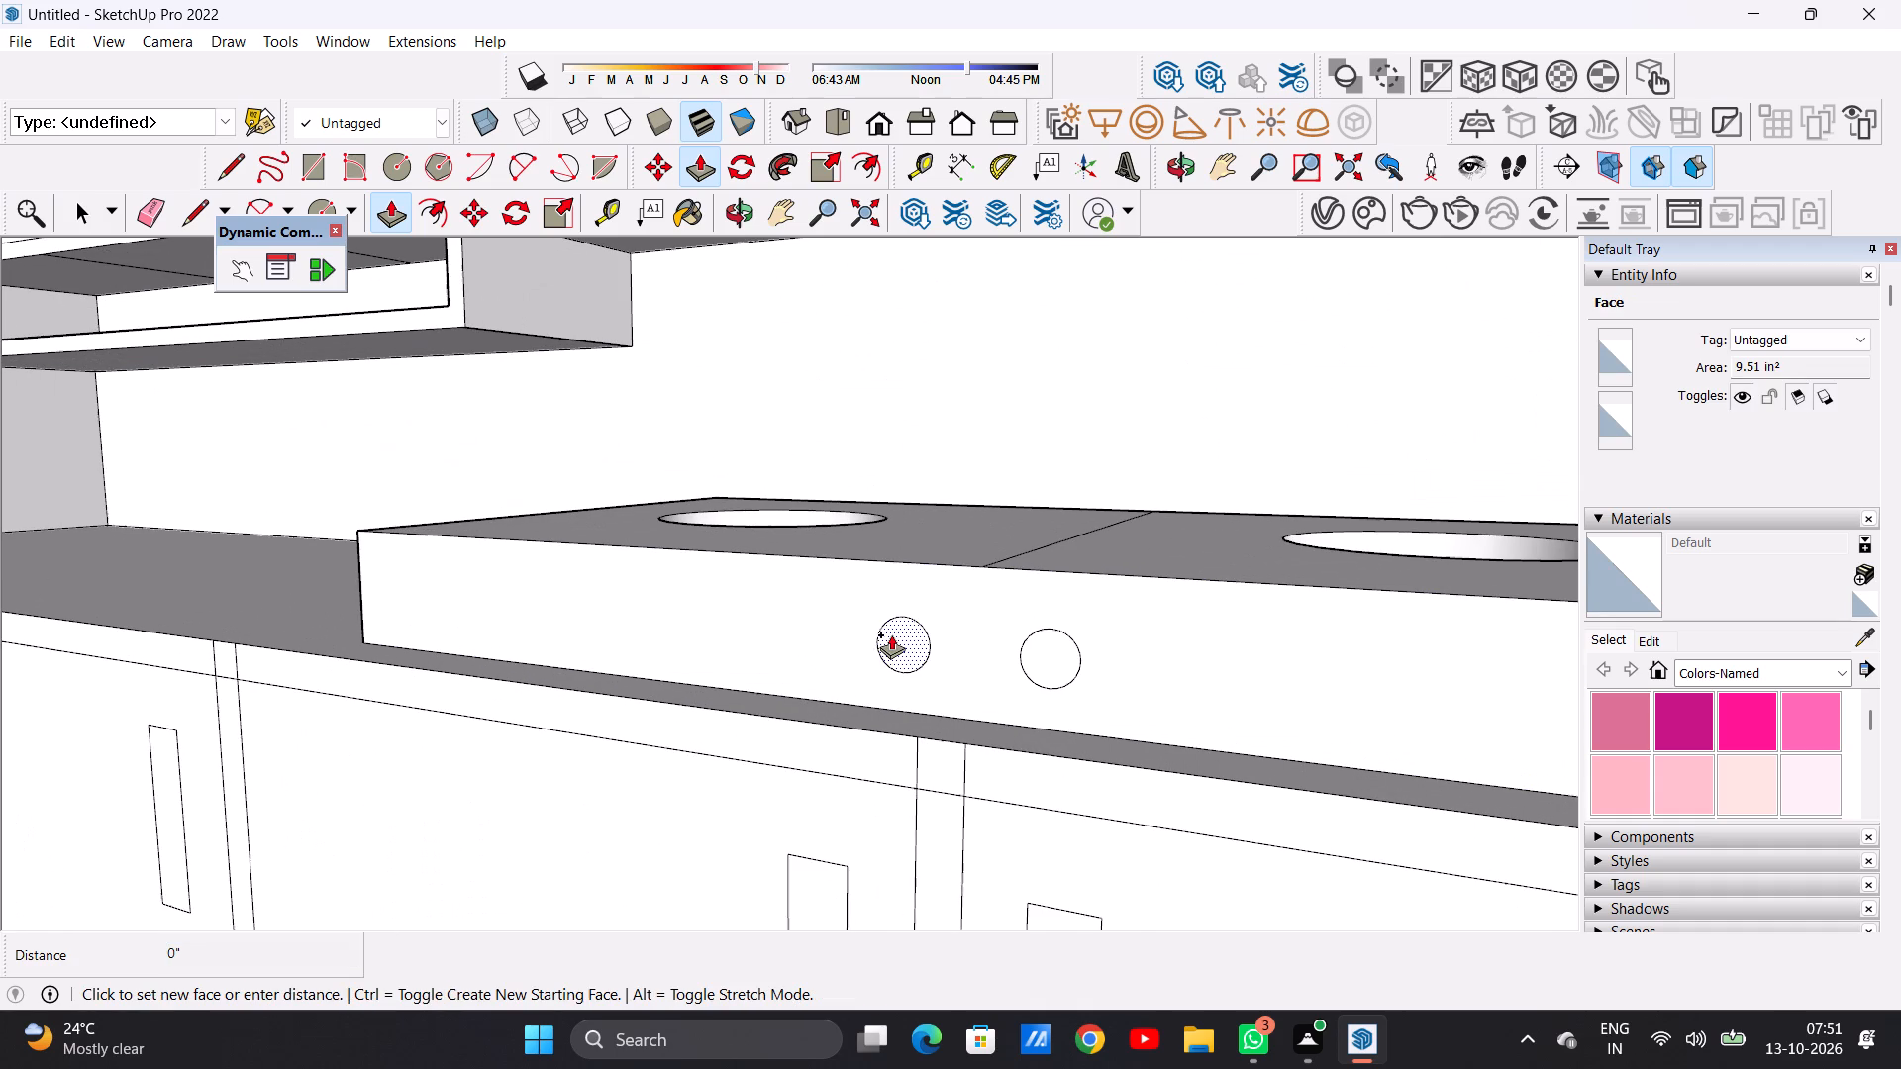
pyautogui.click(884, 646)
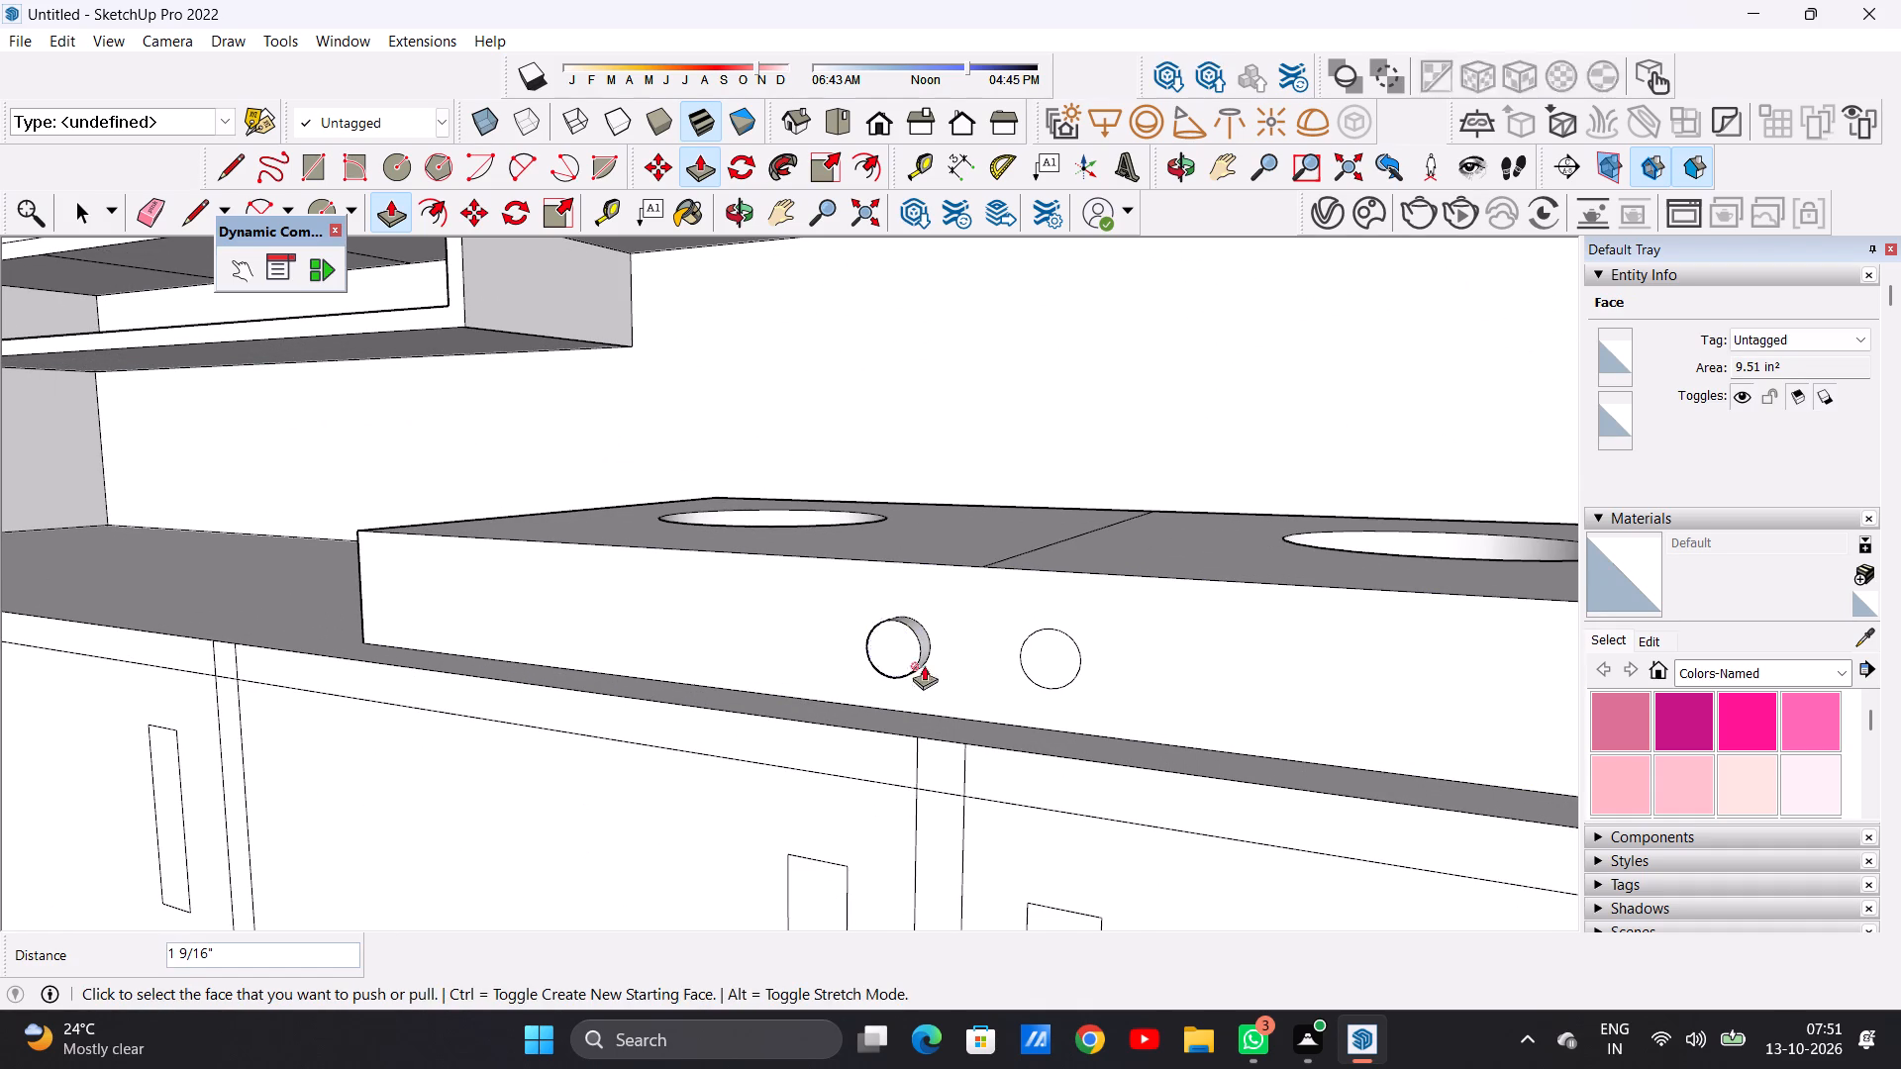
# Pull the right knob circle out to the same 1 9/16" depth as the left knob.
pyautogui.moveTo(955, 671); pyautogui.dragTo(892, 824, button='middle')
pyautogui.scroll(6, 994, 764)
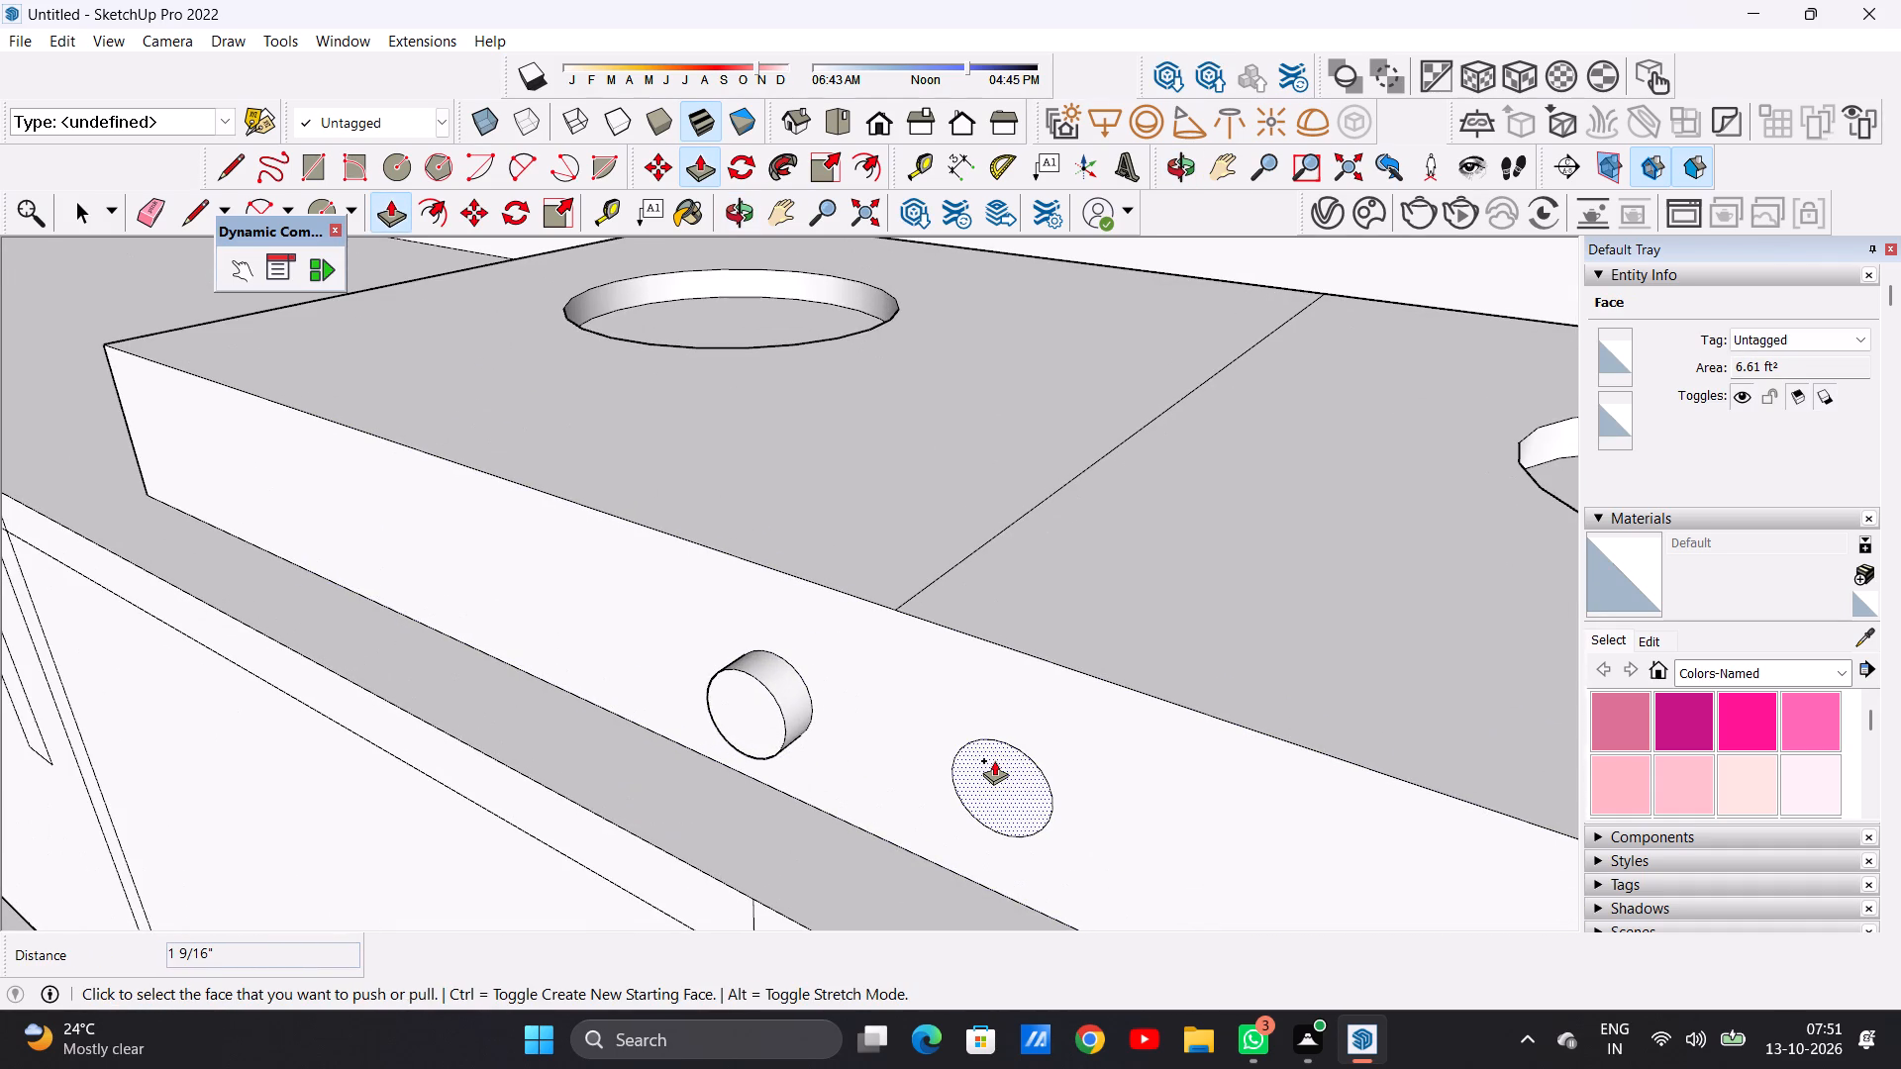
pyautogui.click(994, 760)
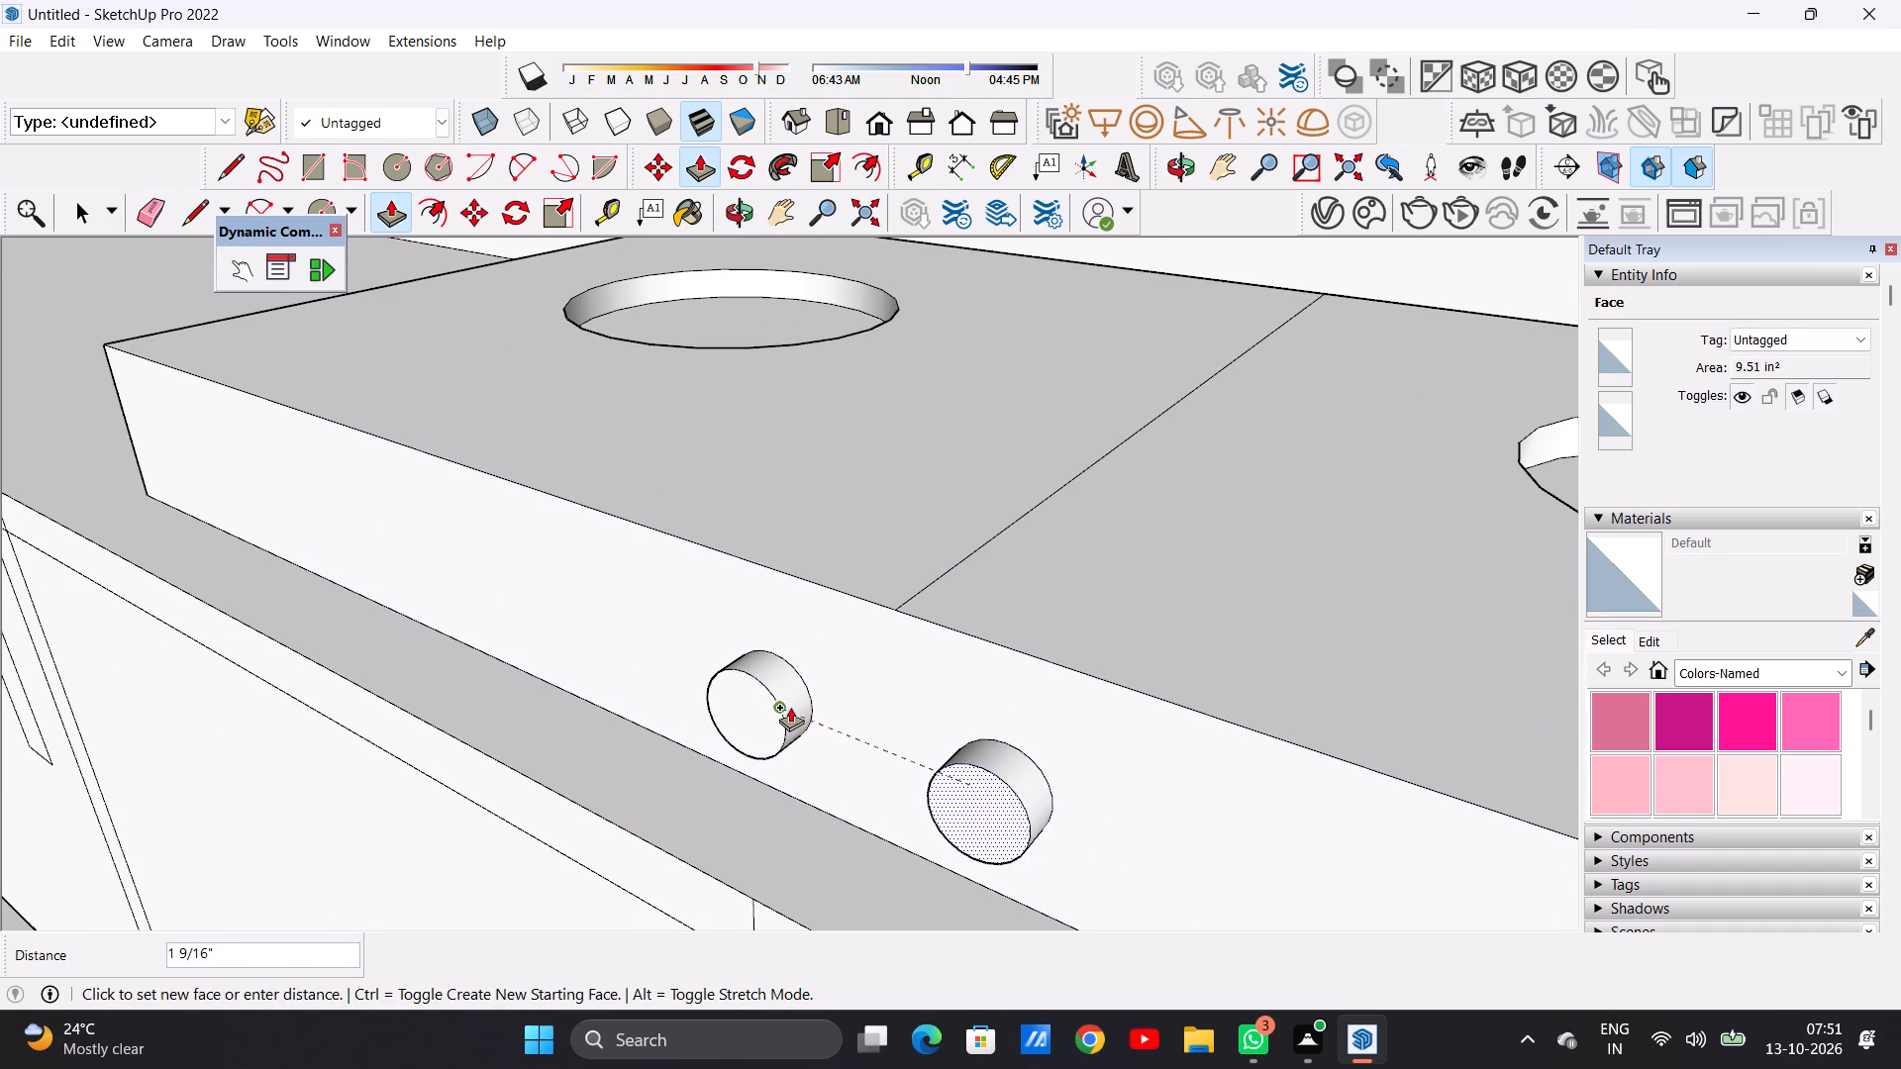
pyautogui.click(780, 709)
pyautogui.press('space')
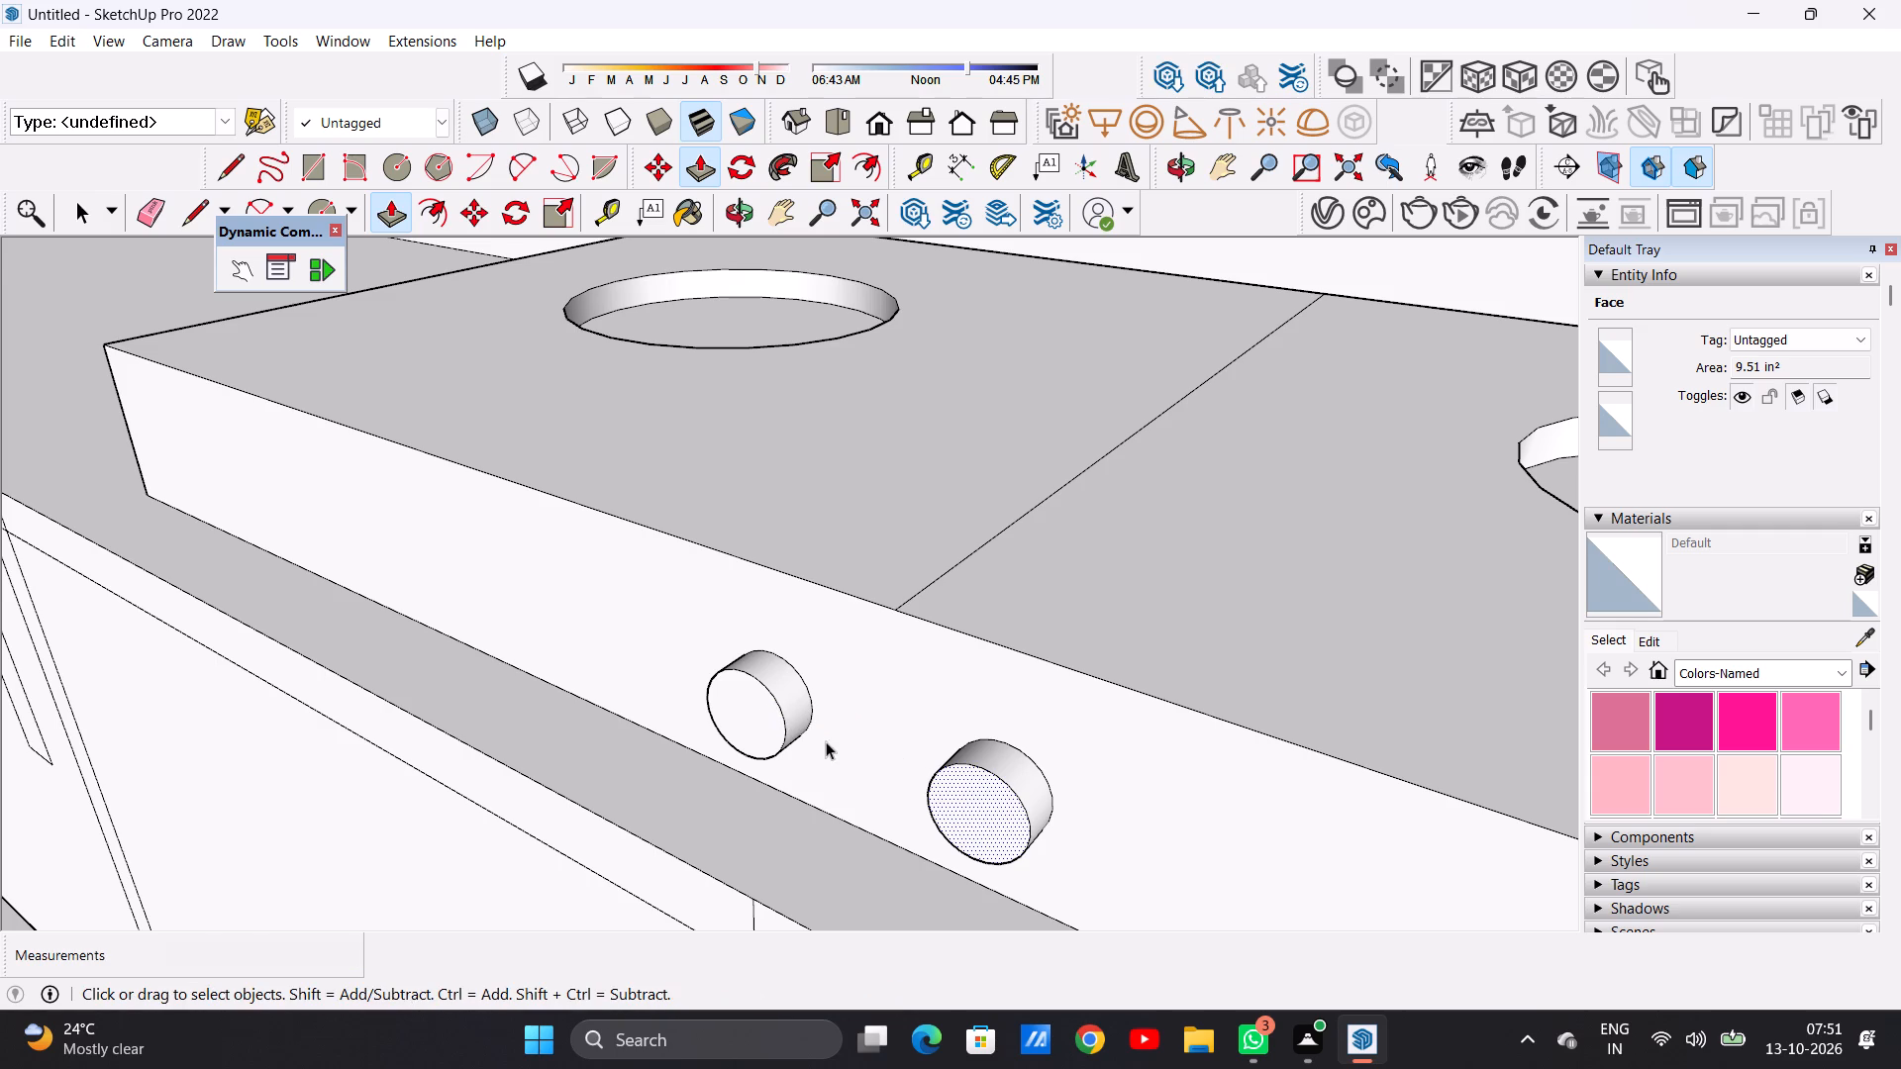
# Examine the stove, open shelves, cabinets and counter of the whole kitchen from the front, the side and above.
pyautogui.scroll(-20, 931, 749)
pyautogui.scroll(-11, 931, 749)
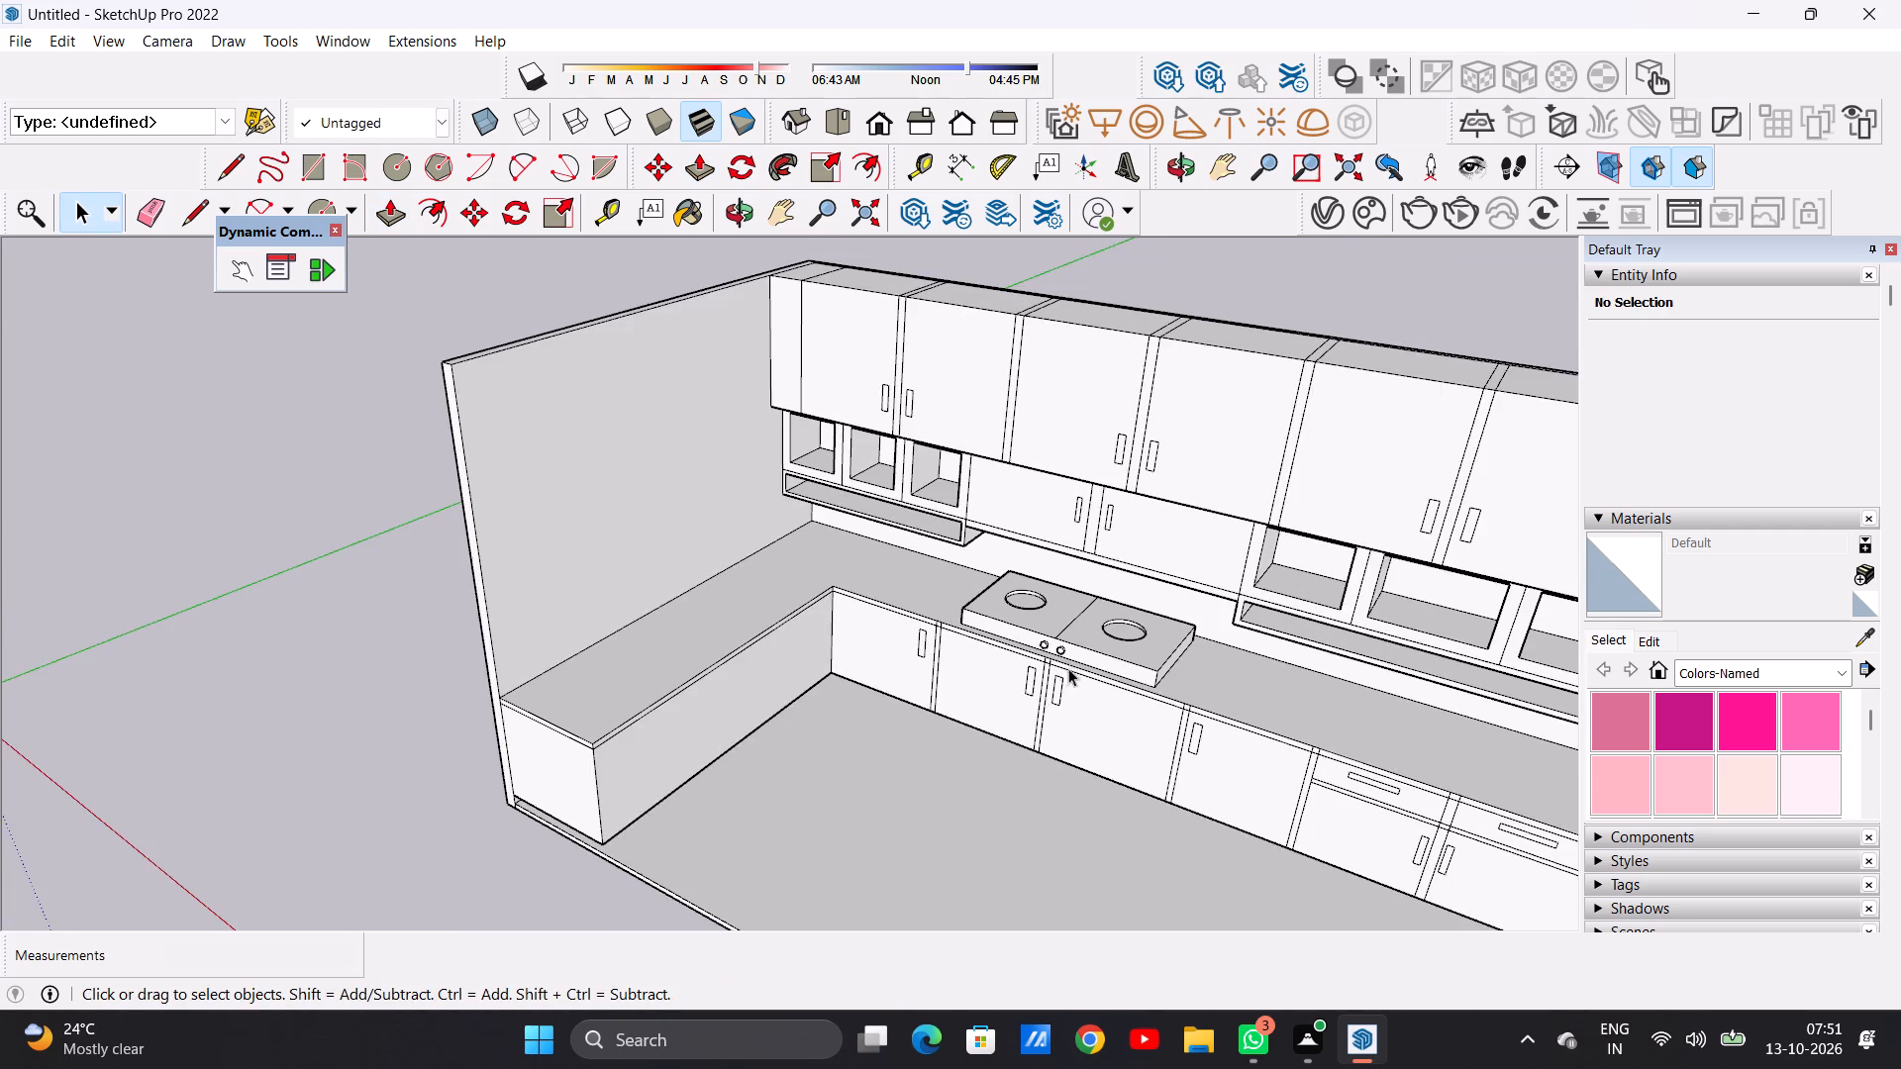
pyautogui.moveTo(1137, 726); pyautogui.dragTo(1359, 626, button='middle')
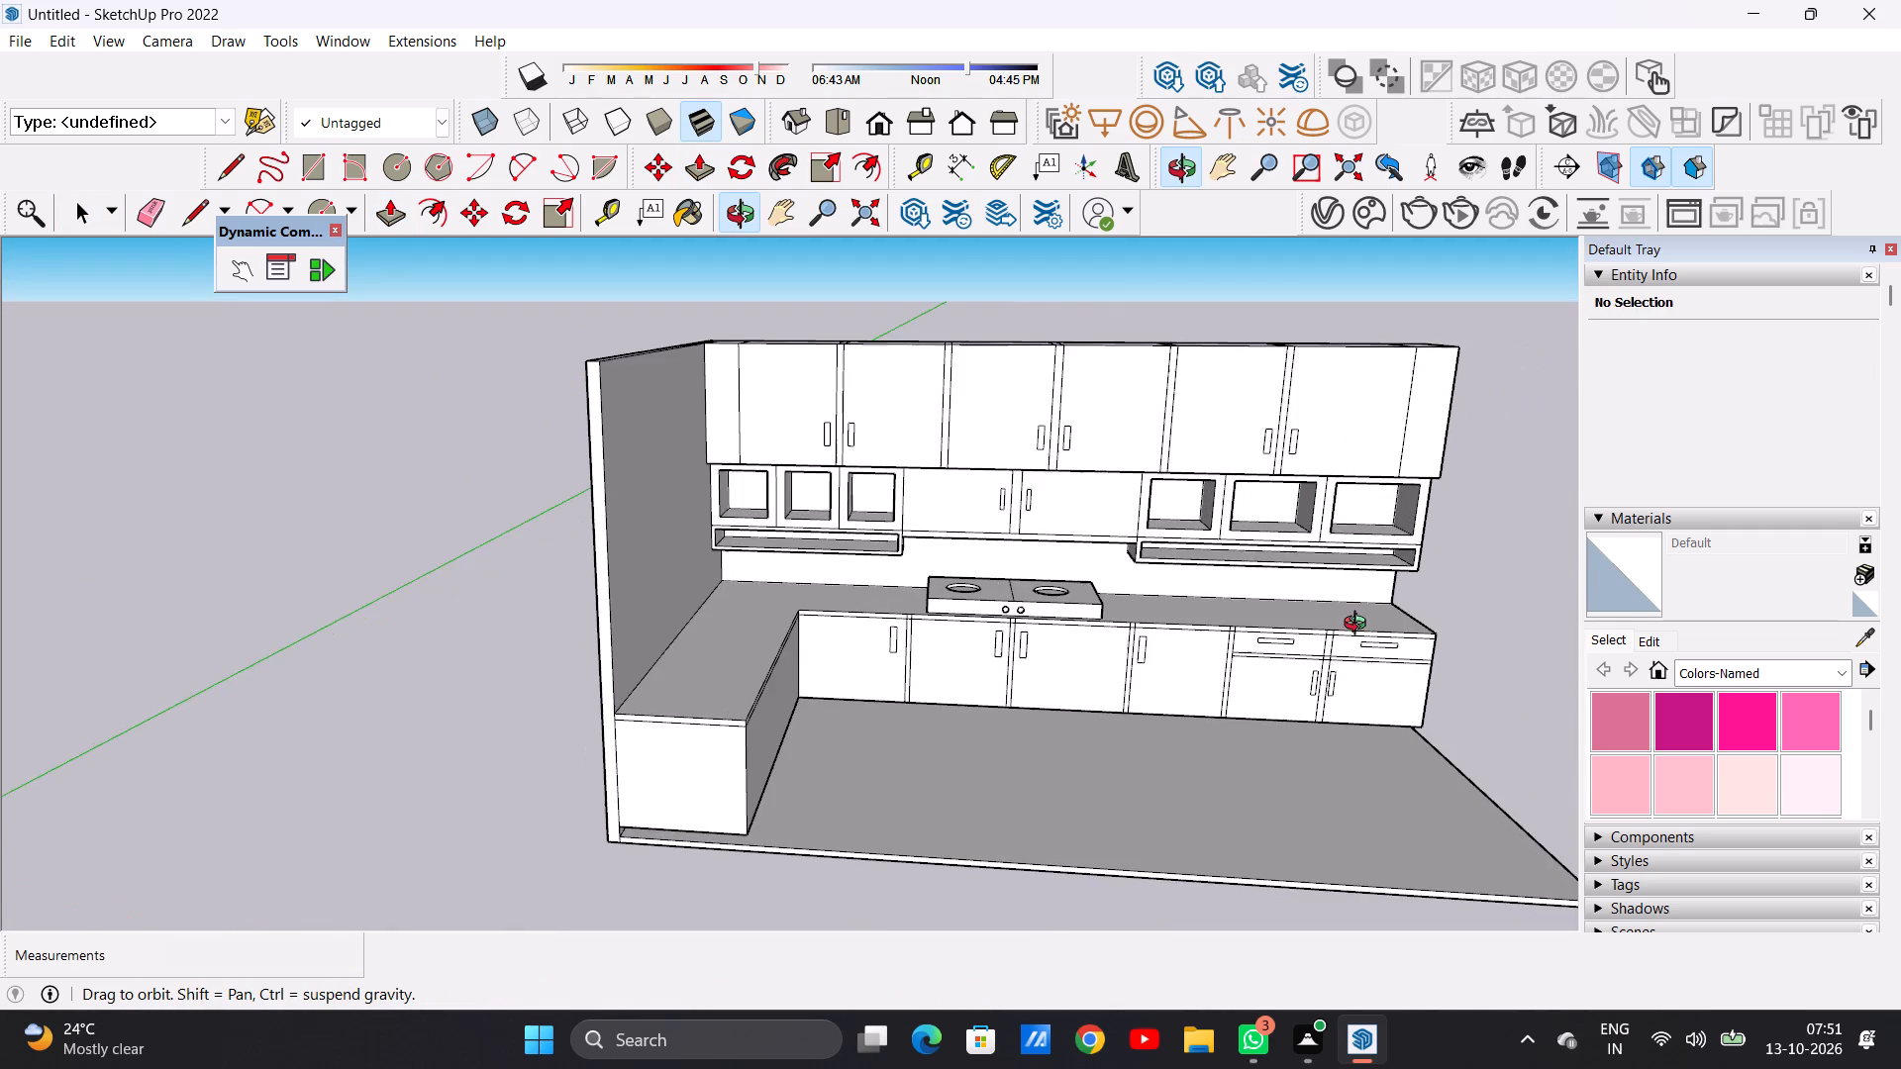
pyautogui.moveTo(1359, 626); pyautogui.dragTo(1359, 595, button='middle')
pyautogui.scroll(7, 762, 556)
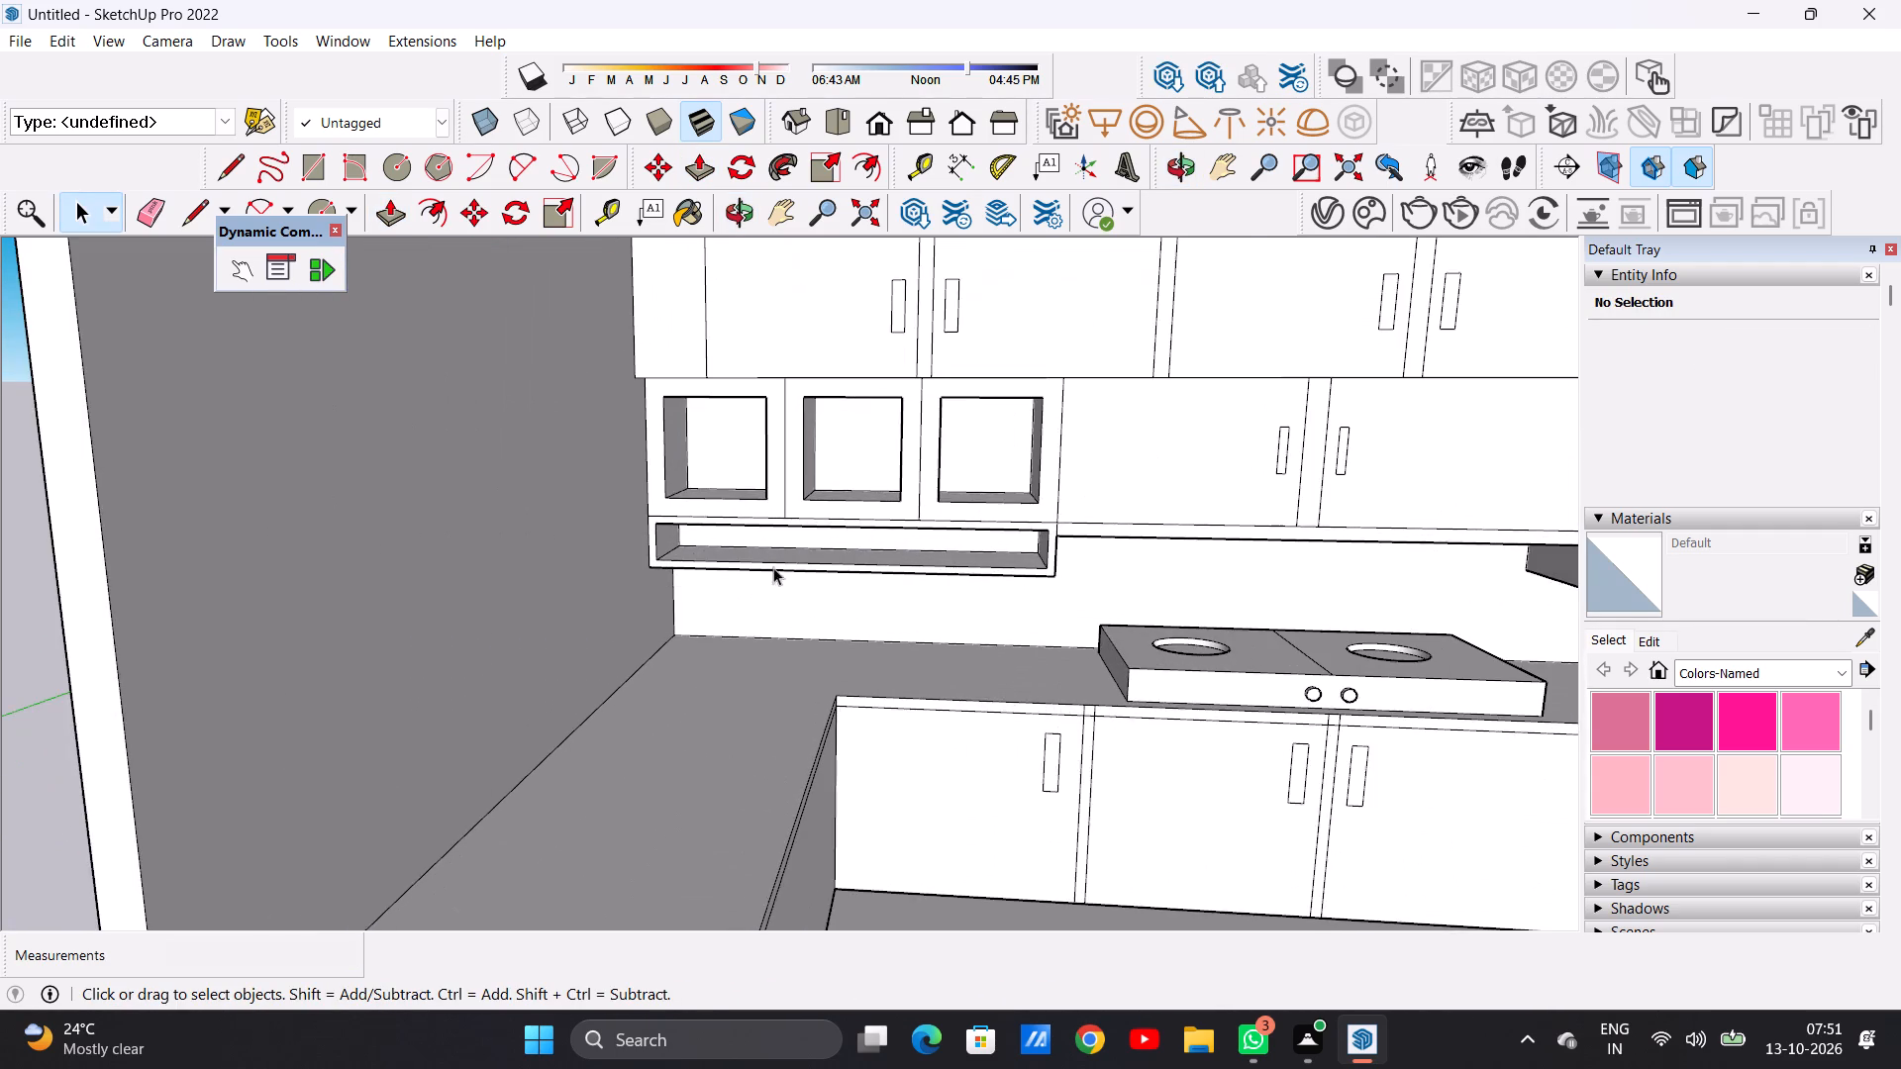
pyautogui.scroll(-4, 764, 587)
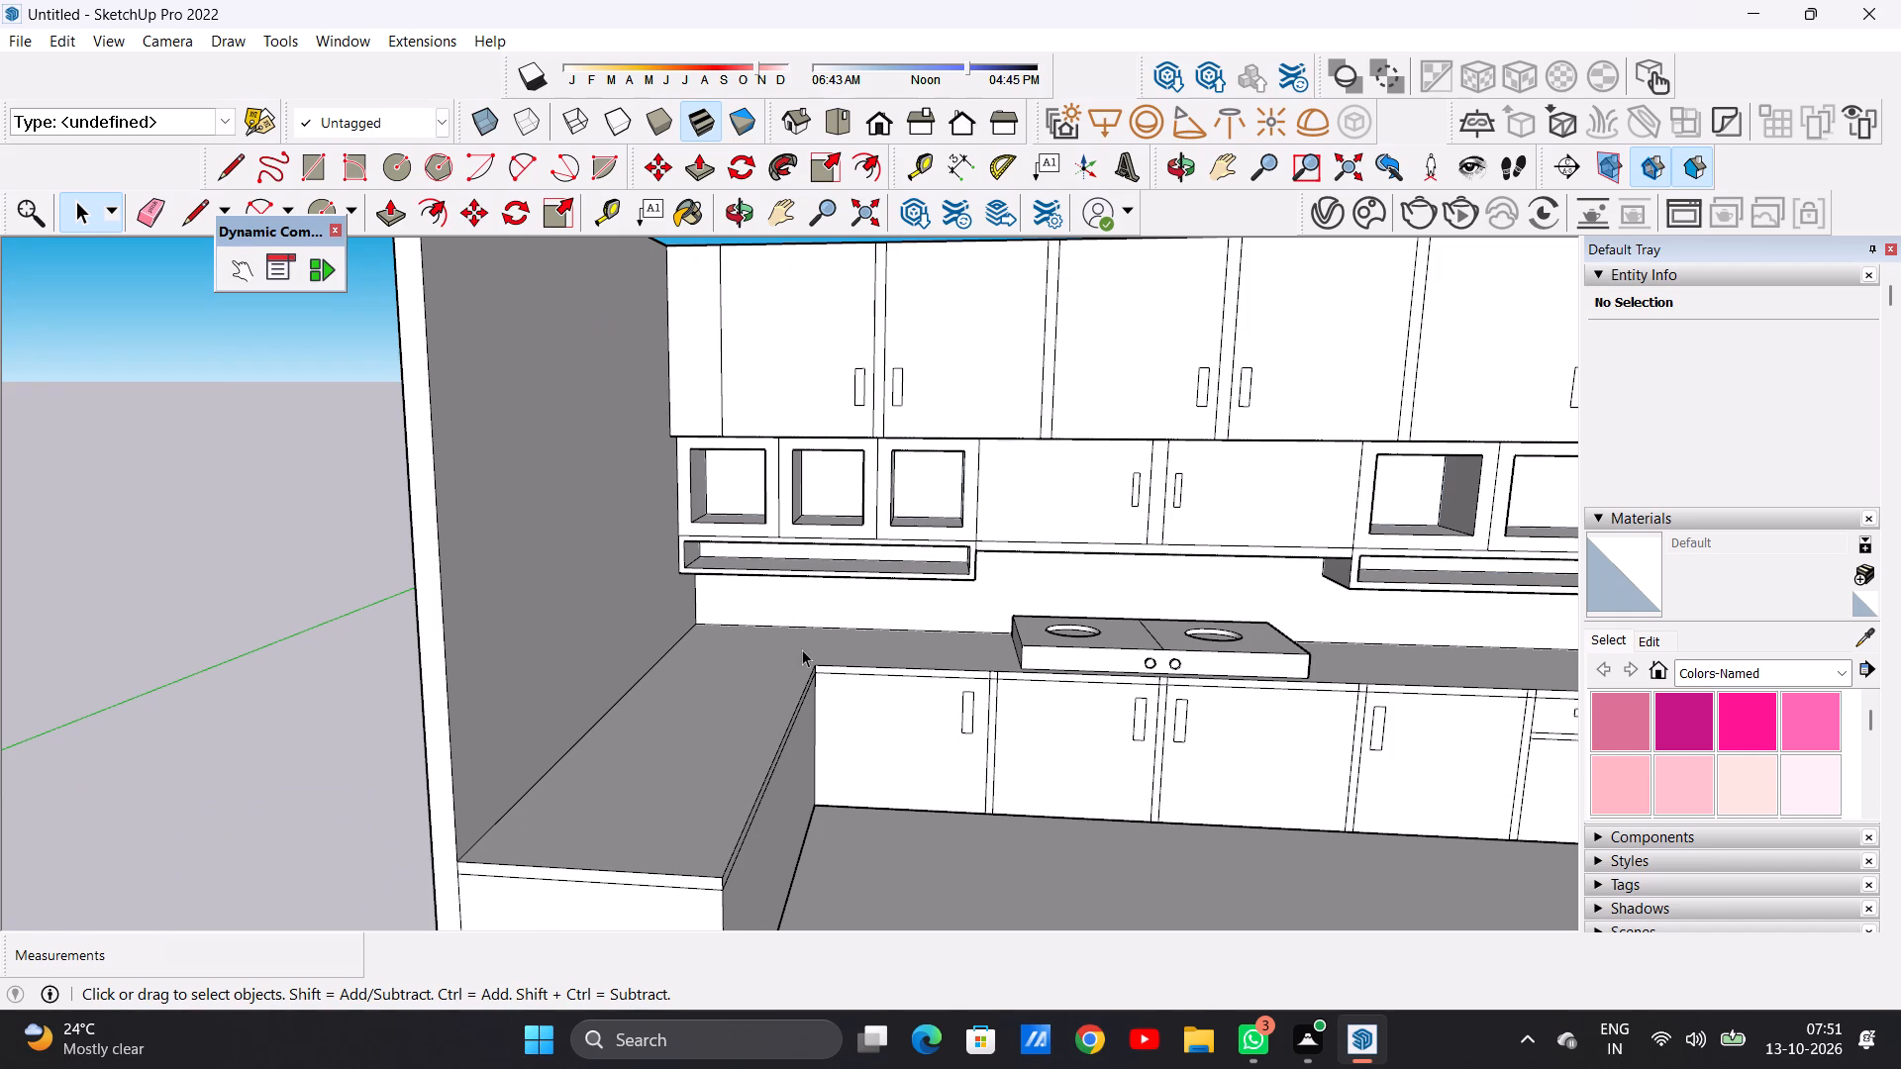
pyautogui.scroll(-1, 826, 664)
pyautogui.moveTo(759, 487); pyautogui.dragTo(781, 454, button='middle')
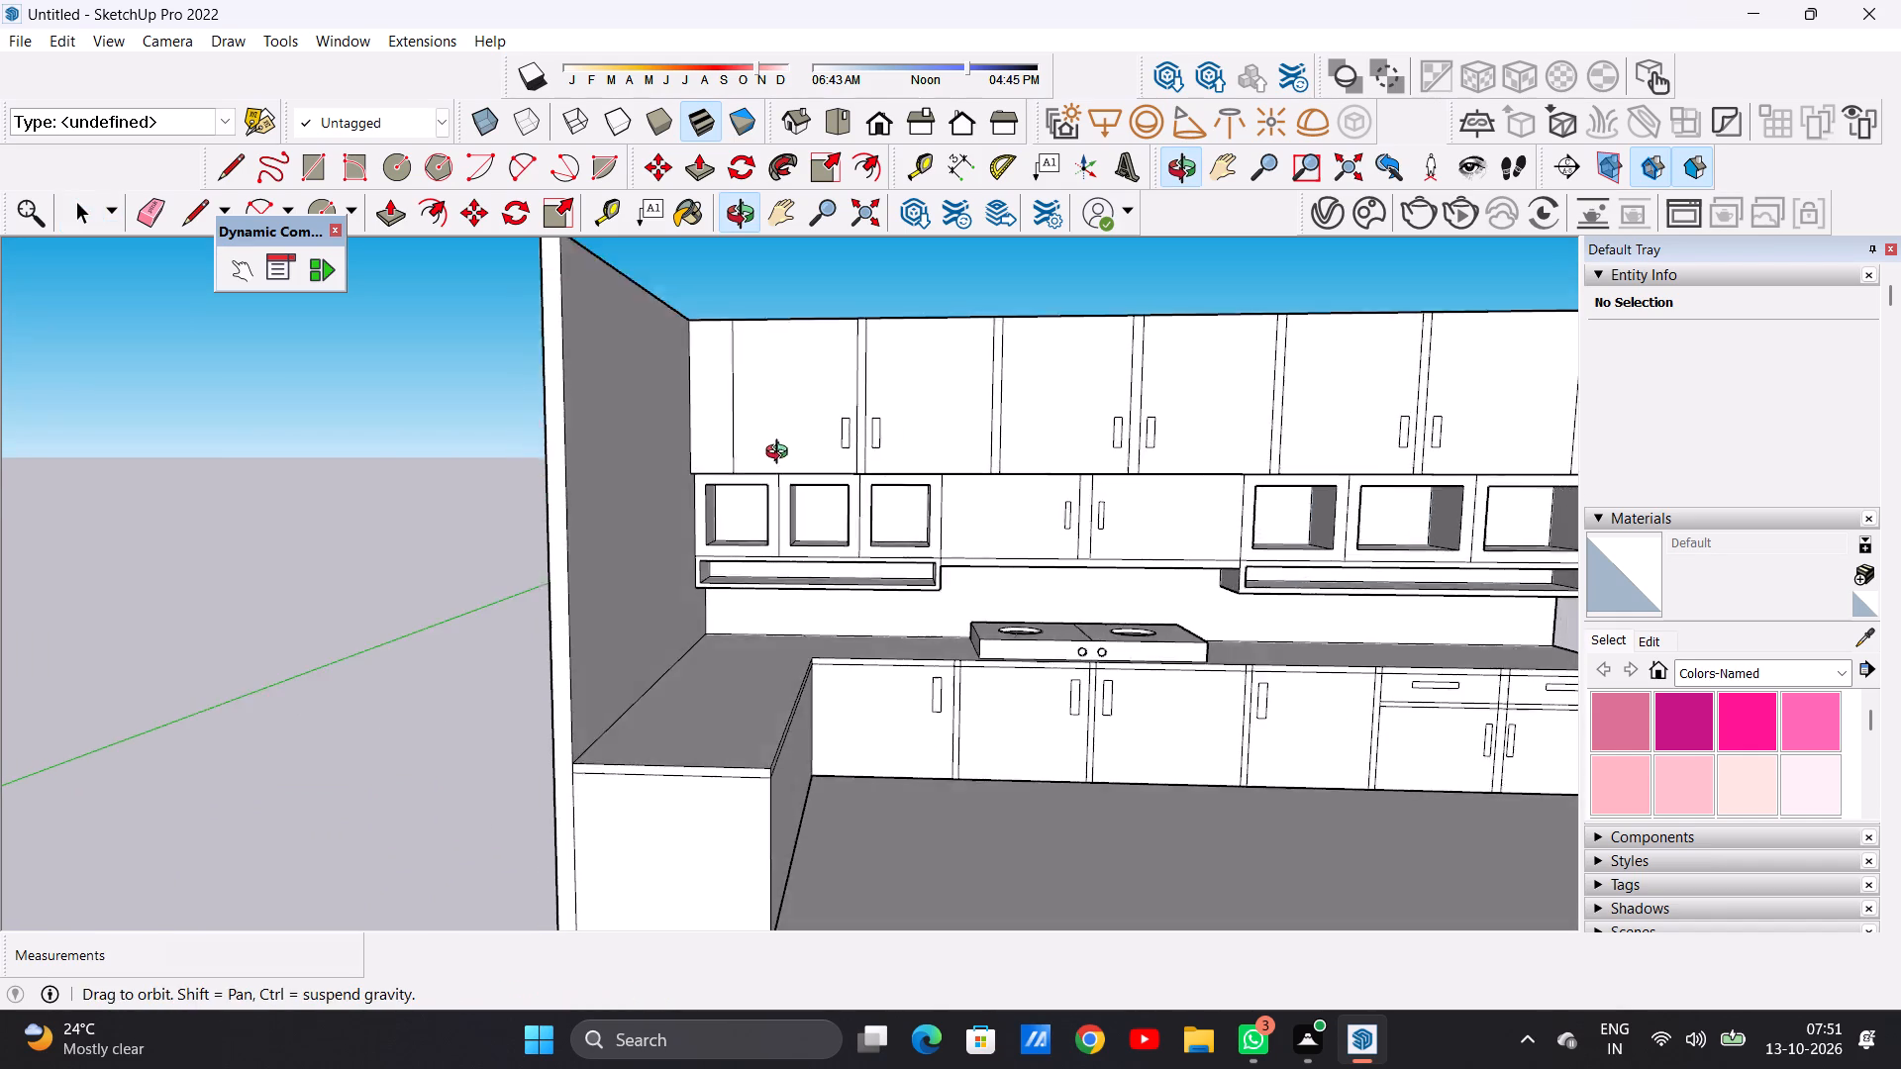
pyautogui.moveTo(781, 454); pyautogui.dragTo(792, 441, button='middle')
pyautogui.scroll(9, 764, 501)
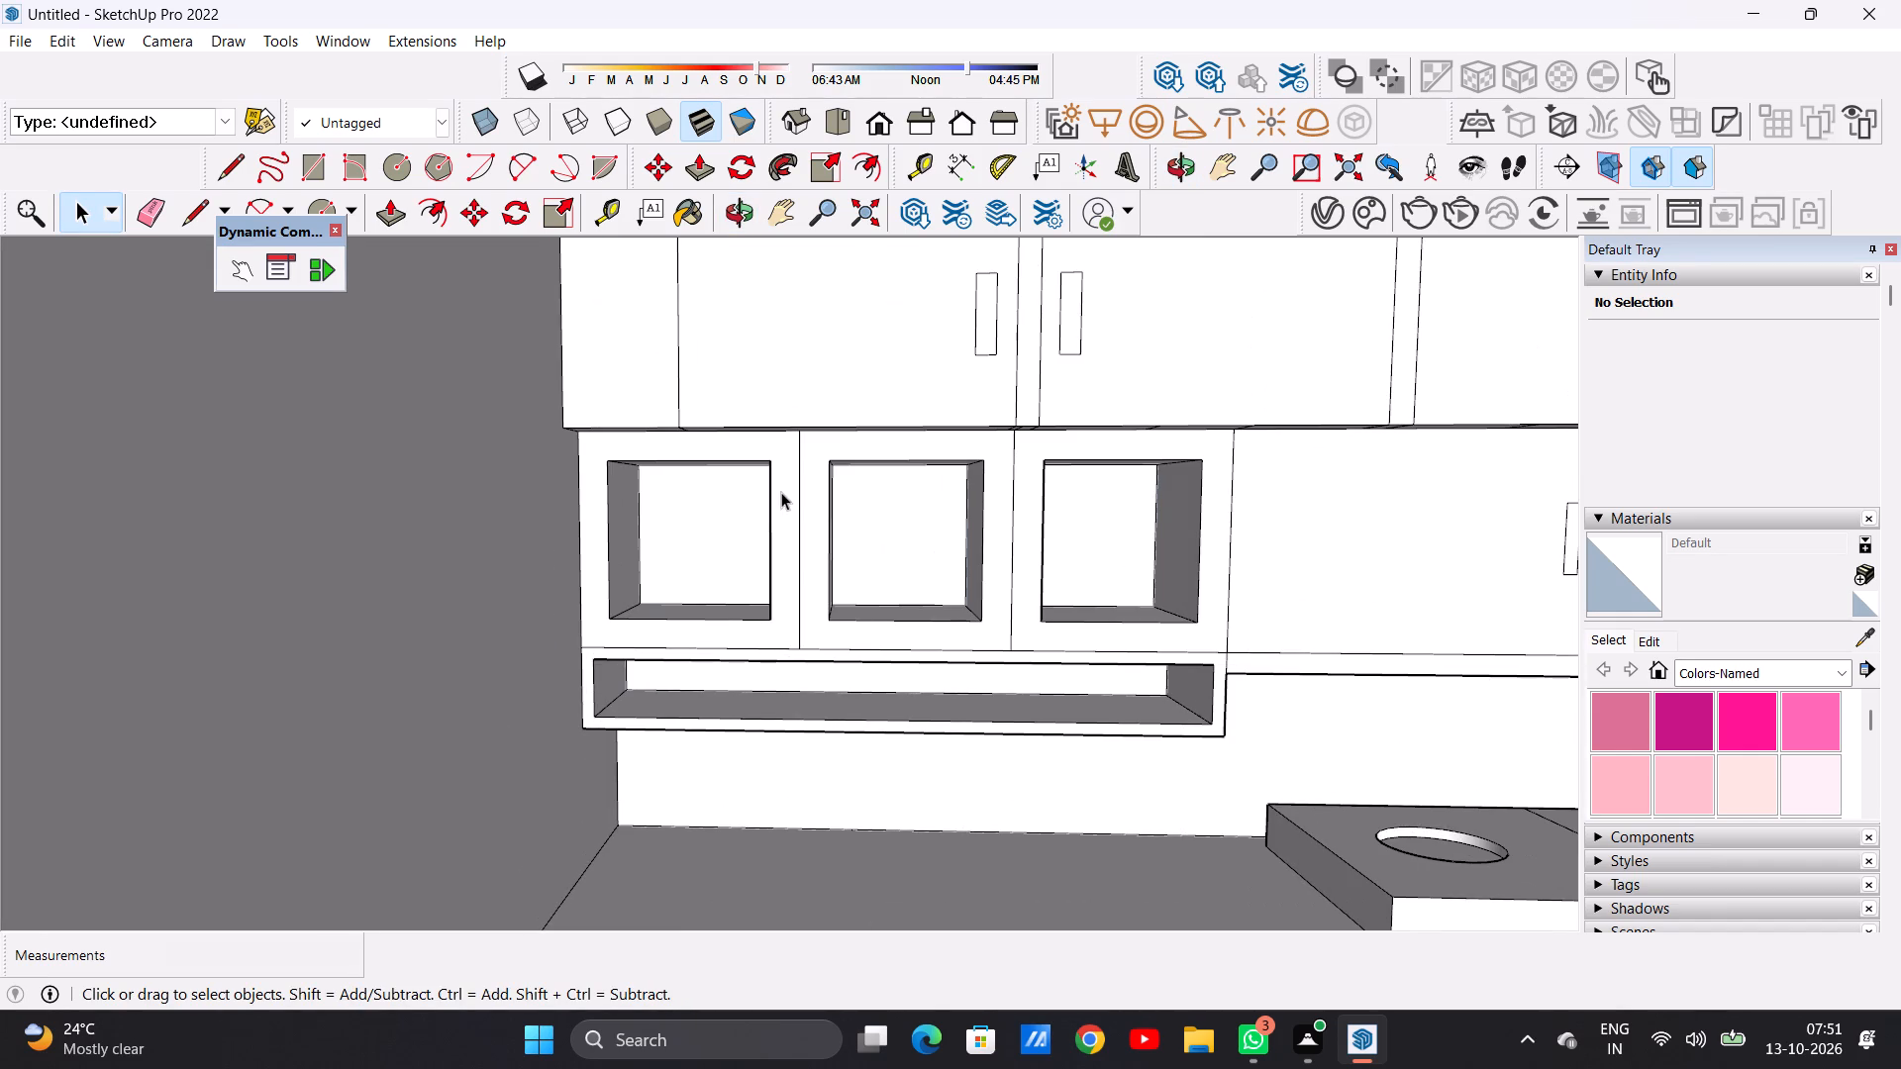
pyautogui.scroll(-16, 752, 595)
pyautogui.moveTo(1086, 679); pyautogui.dragTo(615, 762, button='middle')
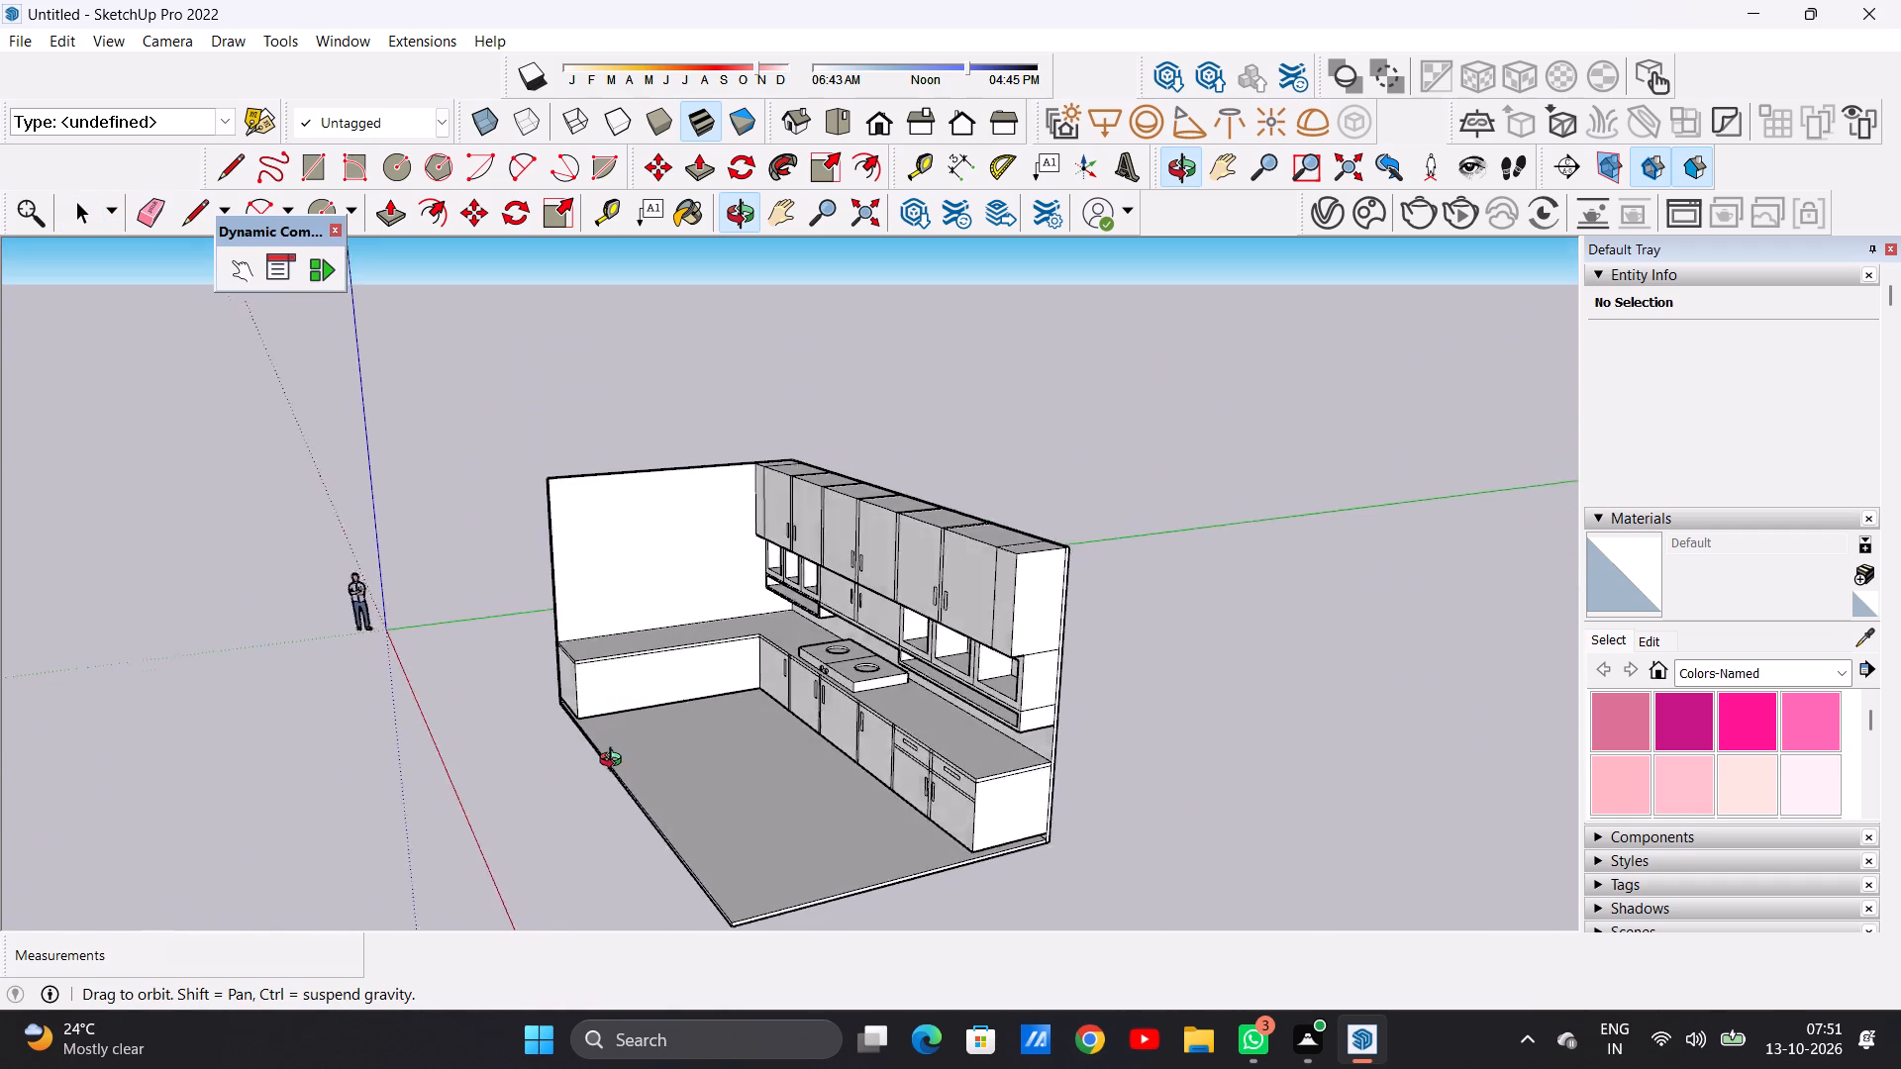
pyautogui.moveTo(615, 762); pyautogui.dragTo(590, 773, button='middle')
pyautogui.scroll(2, 888, 553)
pyautogui.moveTo(971, 544); pyautogui.dragTo(976, 578, button='middle')
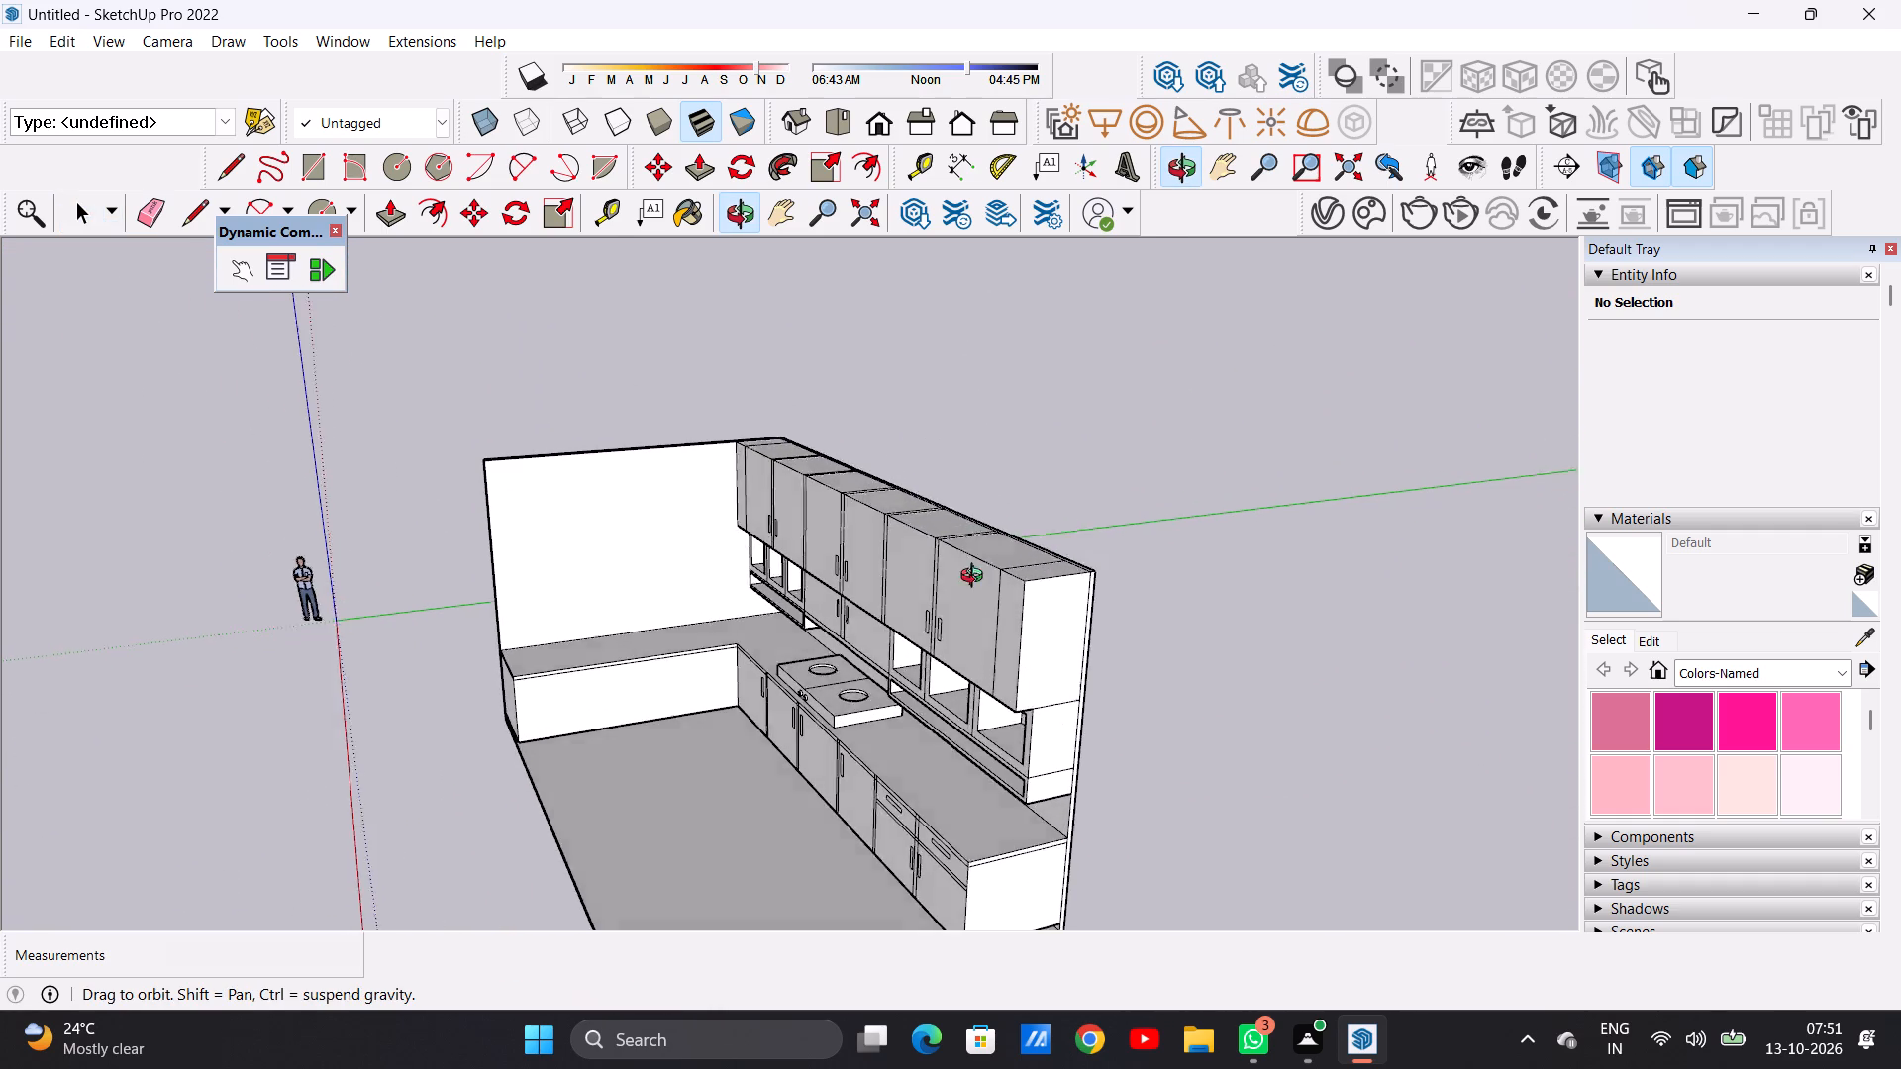
pyautogui.moveTo(976, 578); pyautogui.dragTo(926, 705, button='middle')
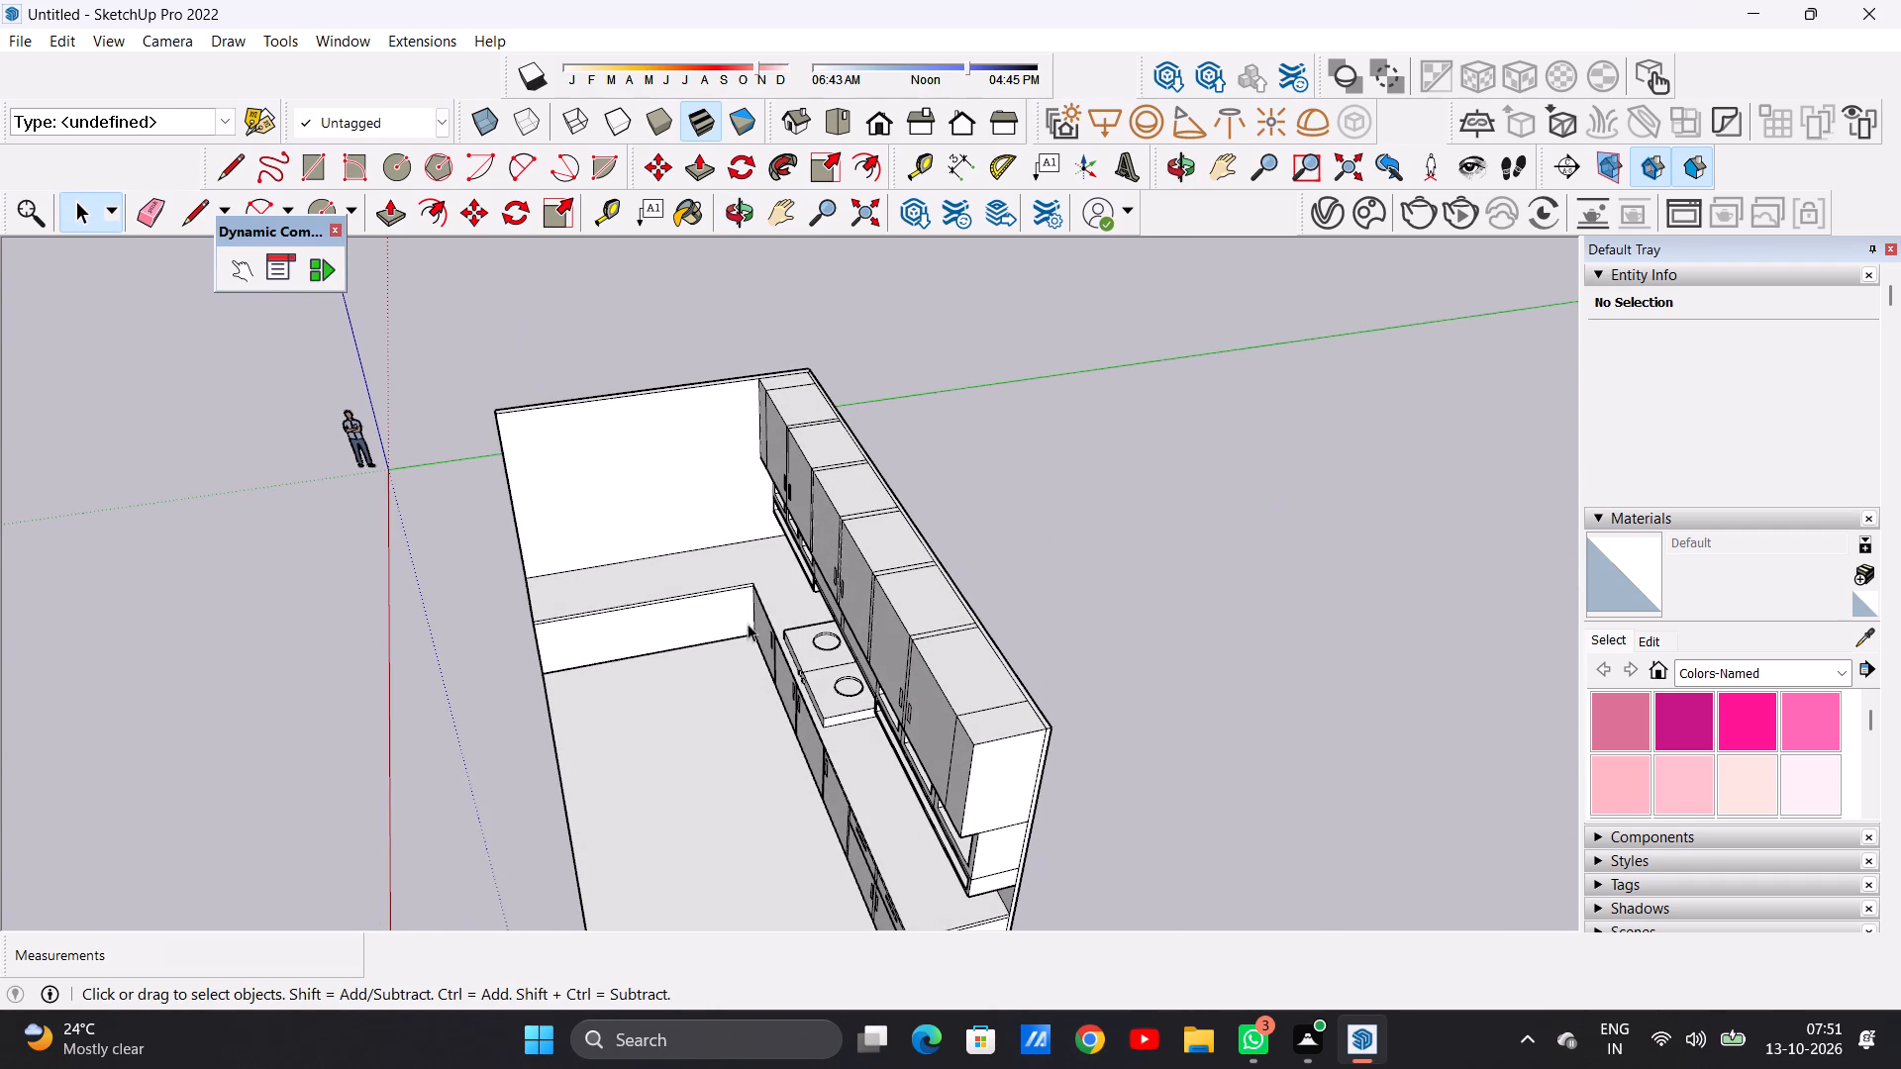
# Place a guide line about 2' 3/8" below the top edge of the bare side wall.
pyautogui.moveTo(731, 723); pyautogui.dragTo(695, 595, button='middle')
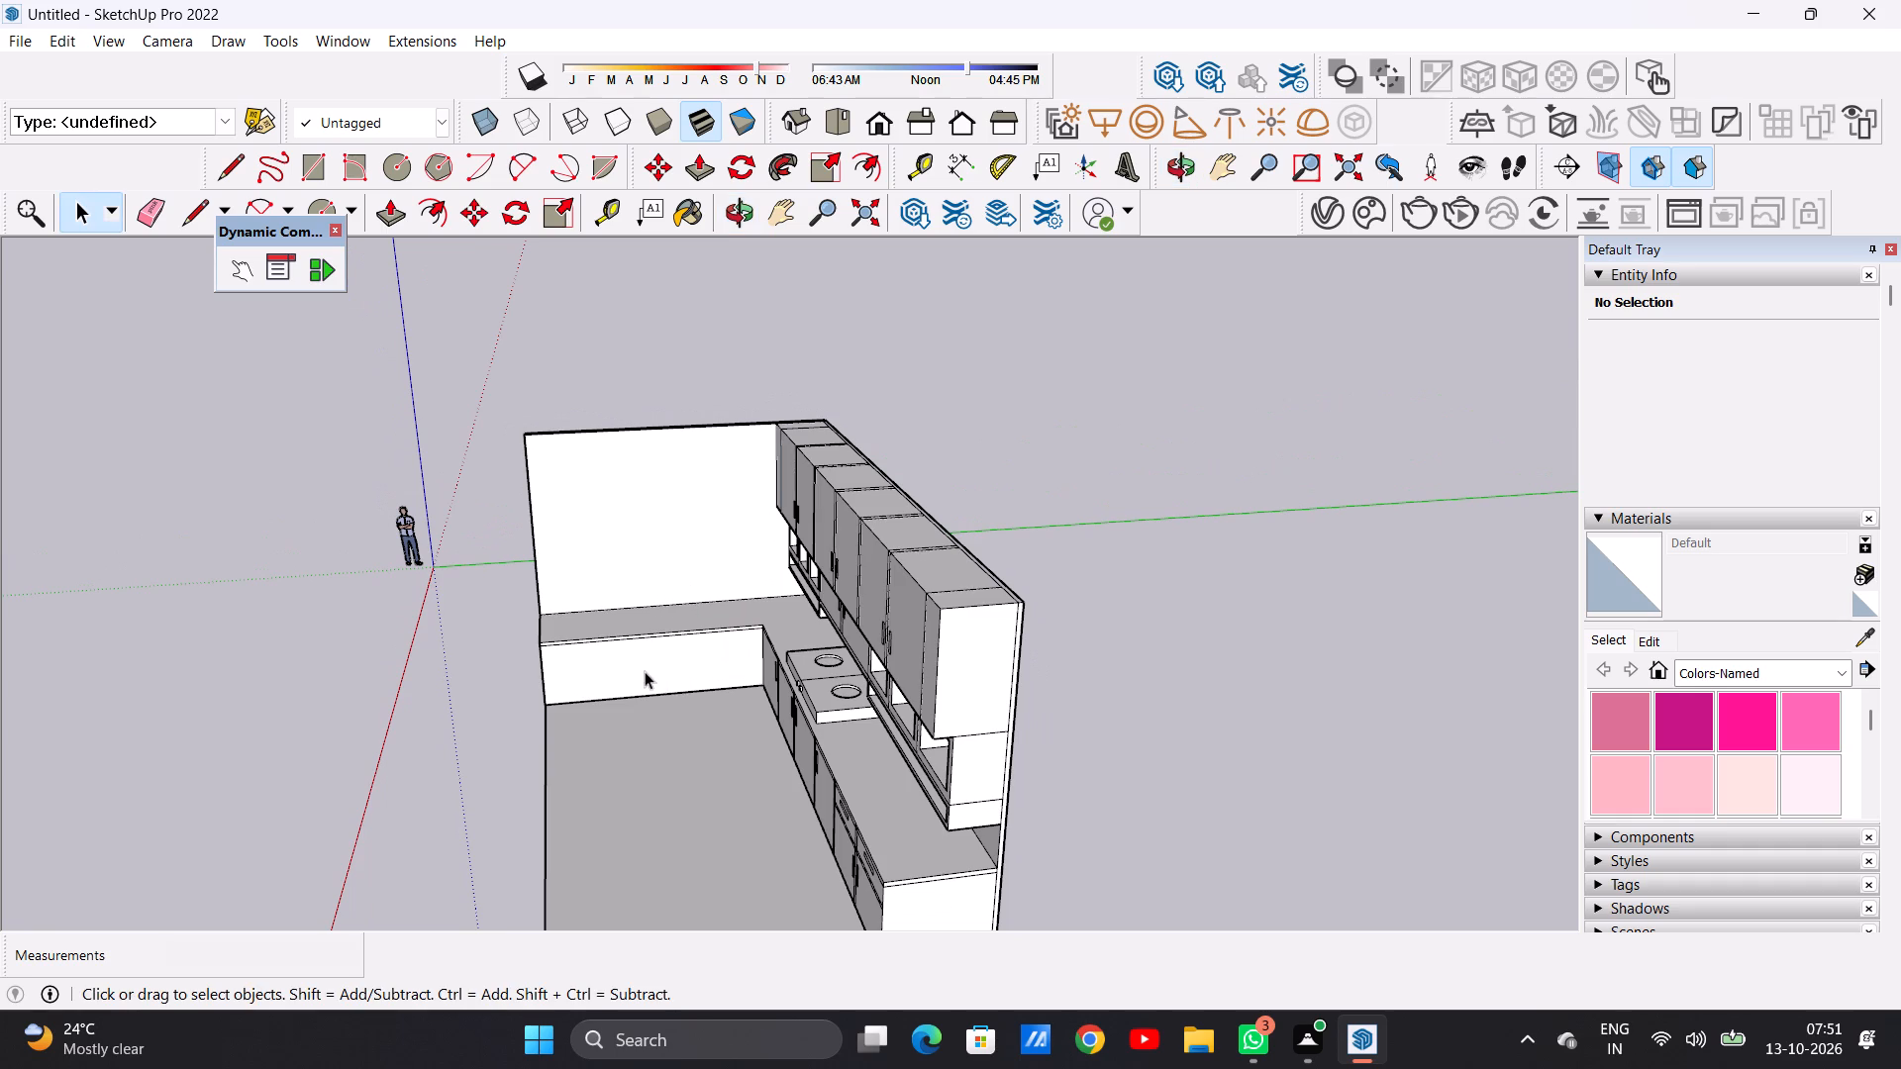
pyautogui.moveTo(640, 670); pyautogui.dragTo(627, 621, button='middle')
pyautogui.scroll(6, 680, 480)
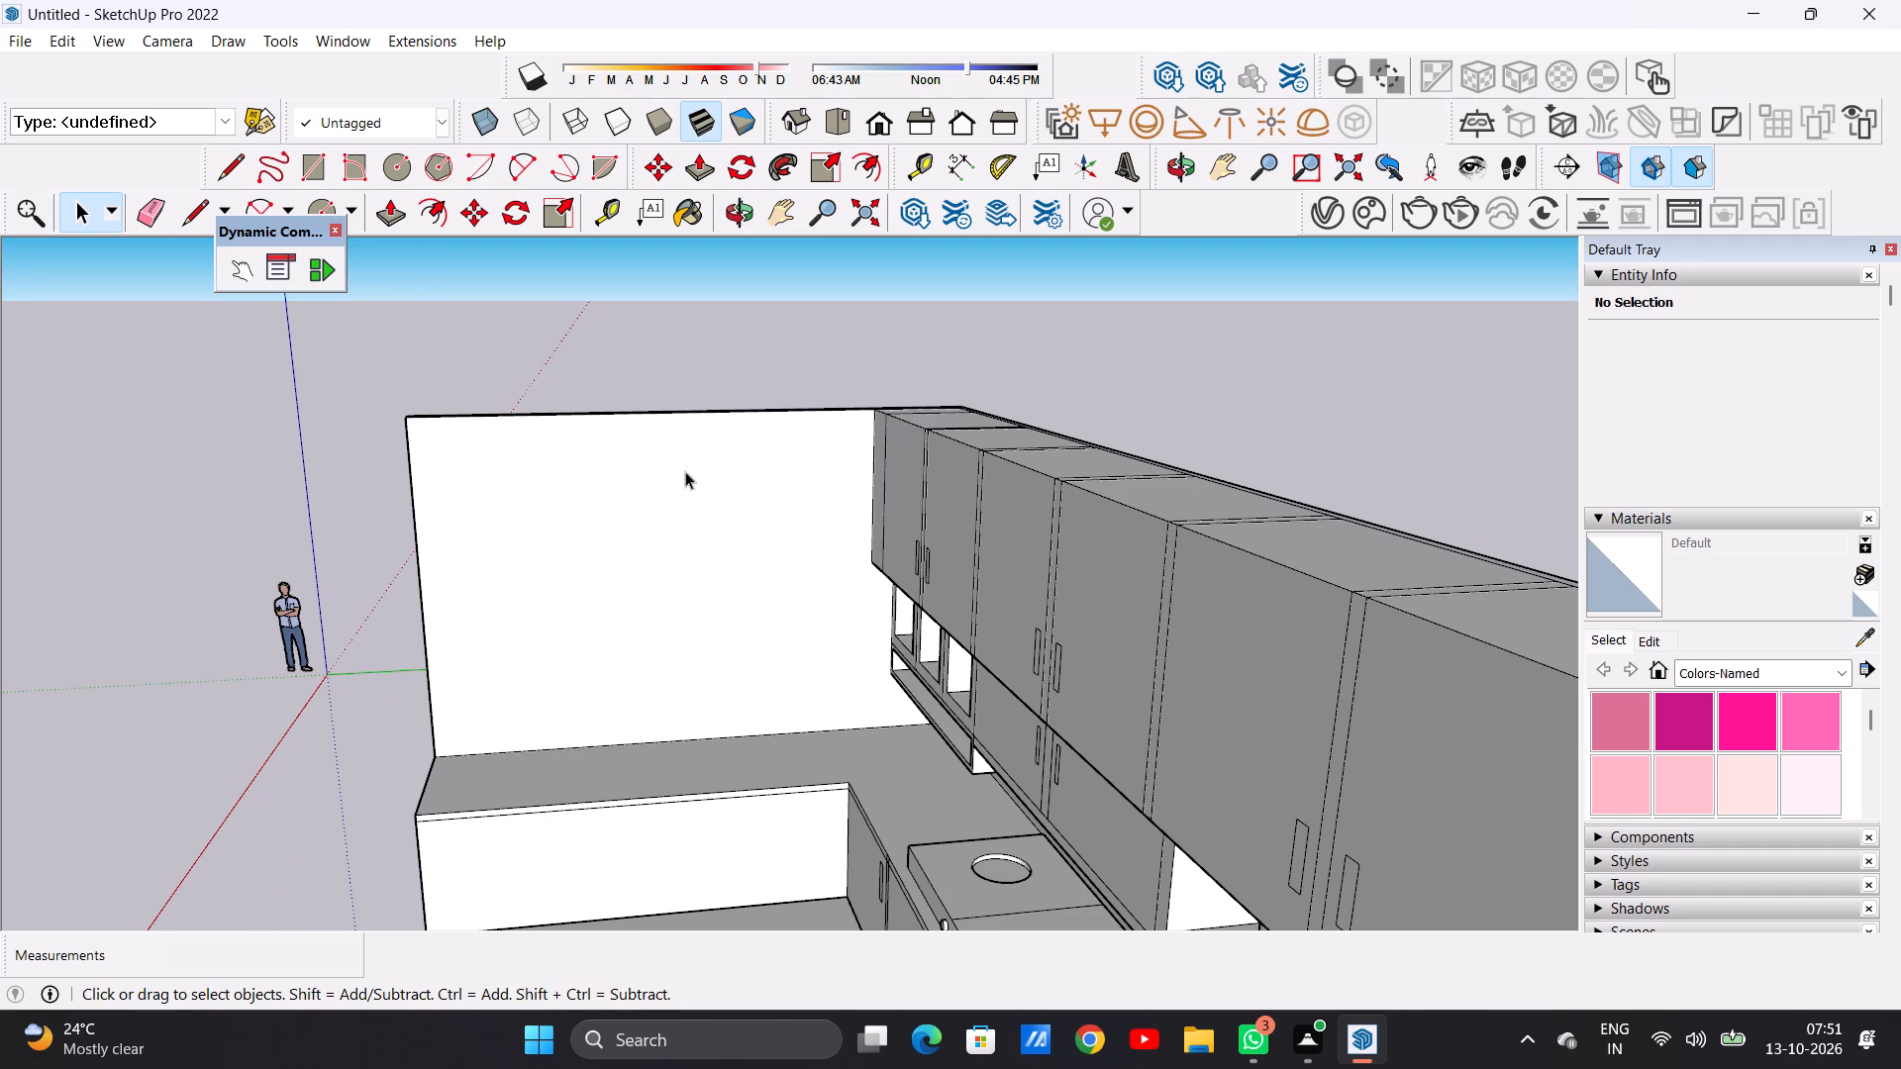
pyautogui.scroll(4, 656, 479)
pyautogui.moveTo(623, 487); pyautogui.dragTo(880, 490, button='middle')
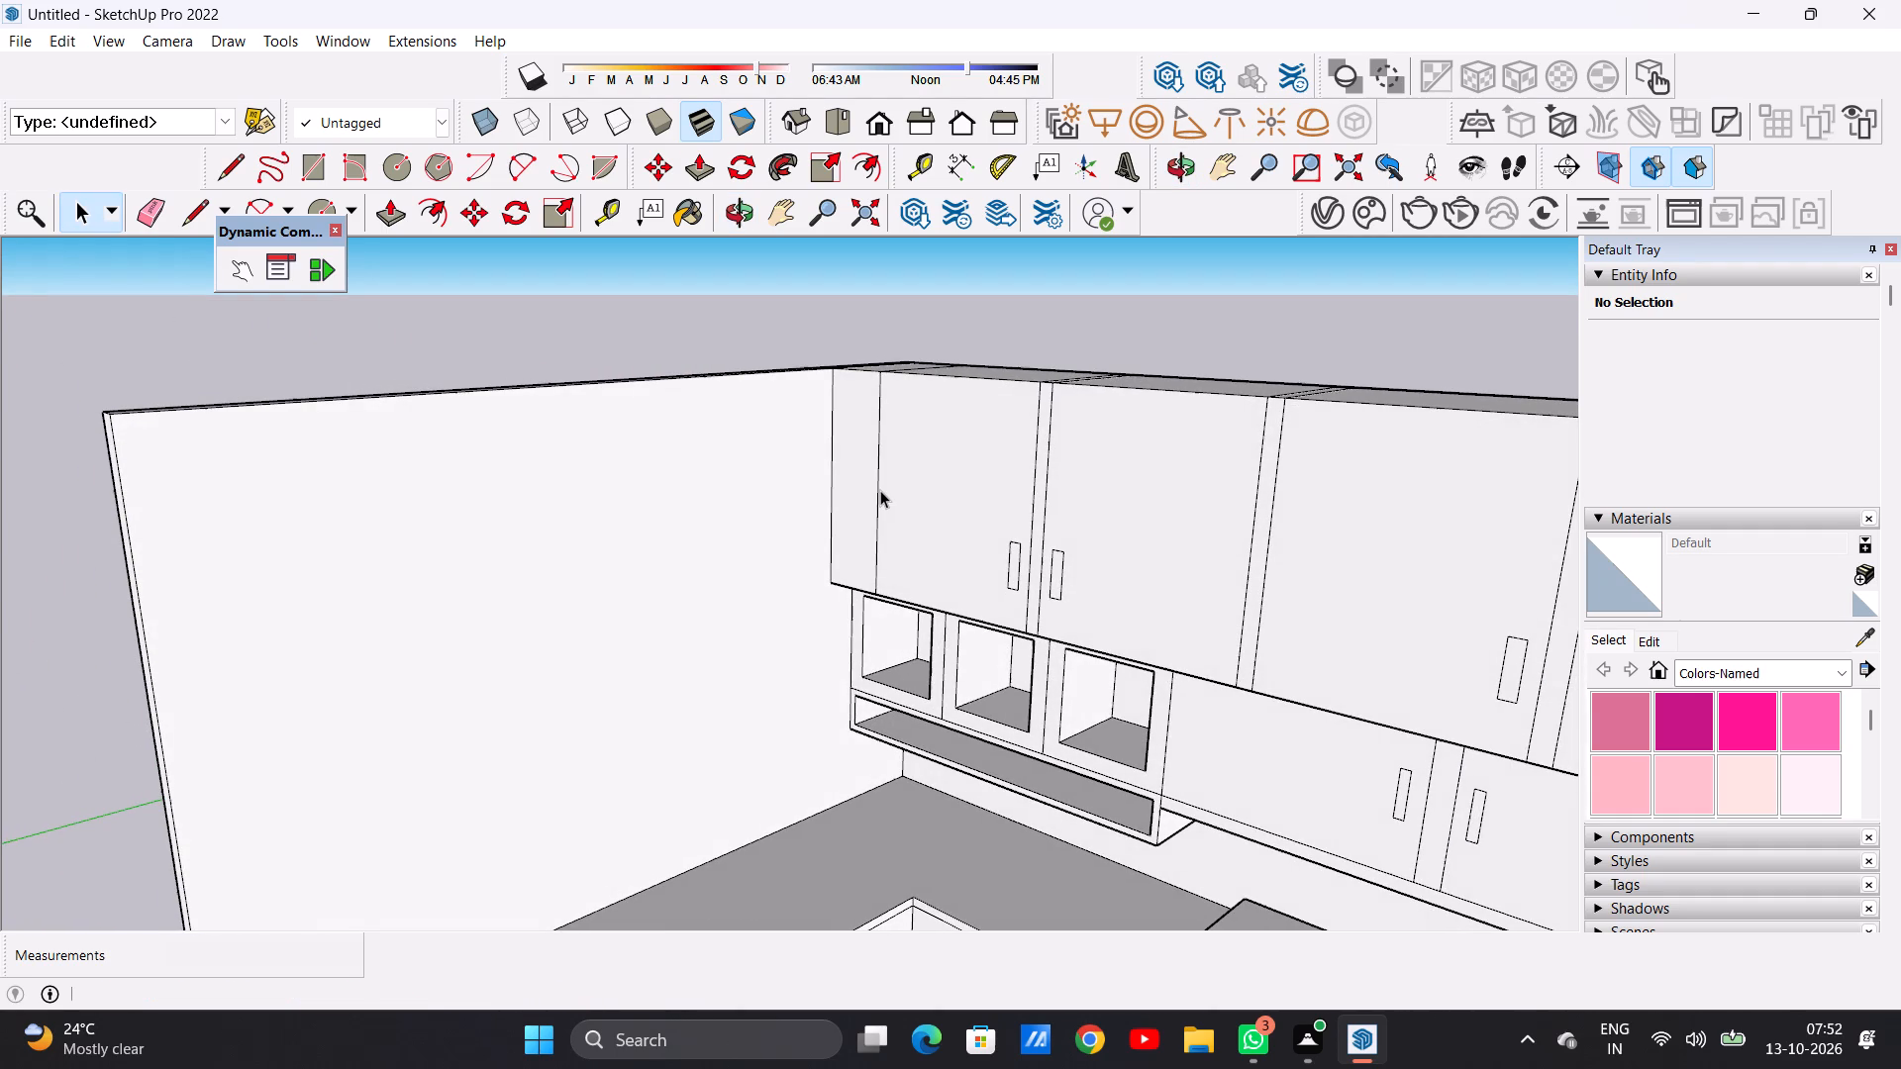
pyautogui.press('t')
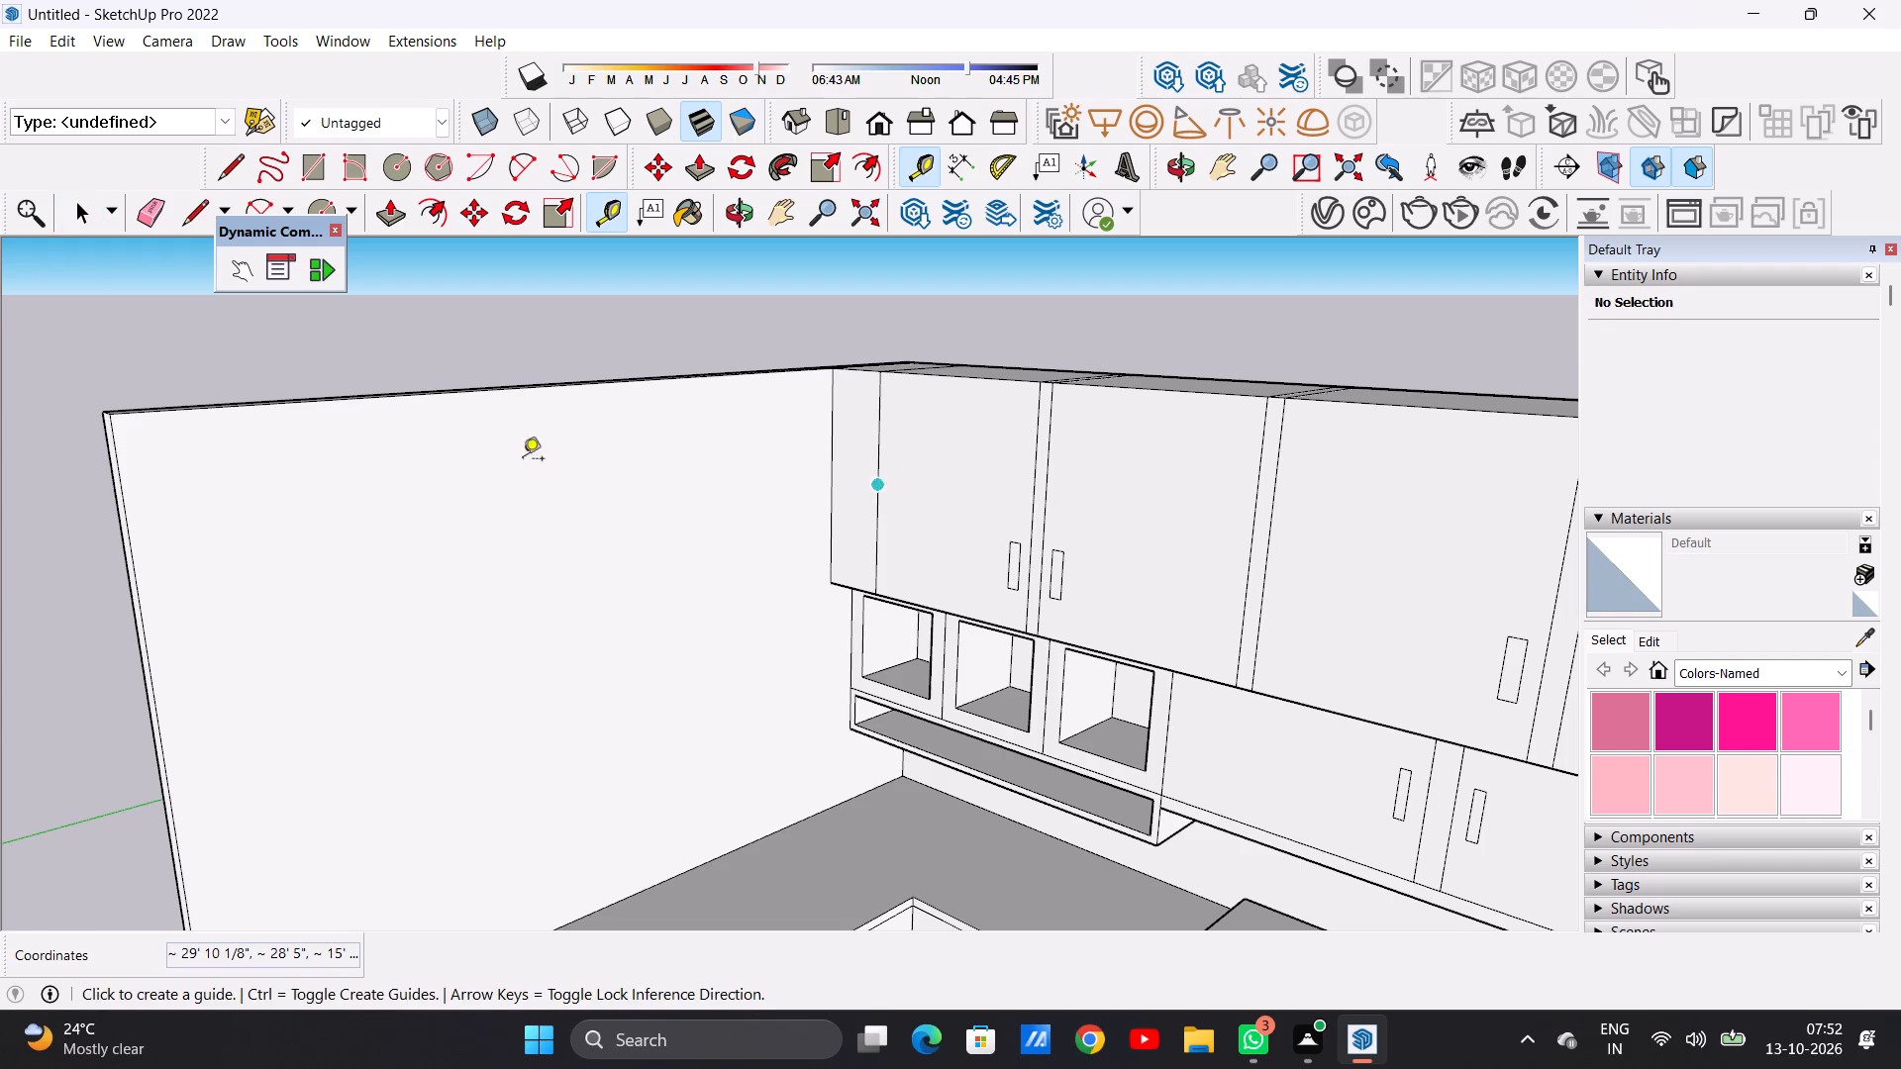
pyautogui.click(244, 406)
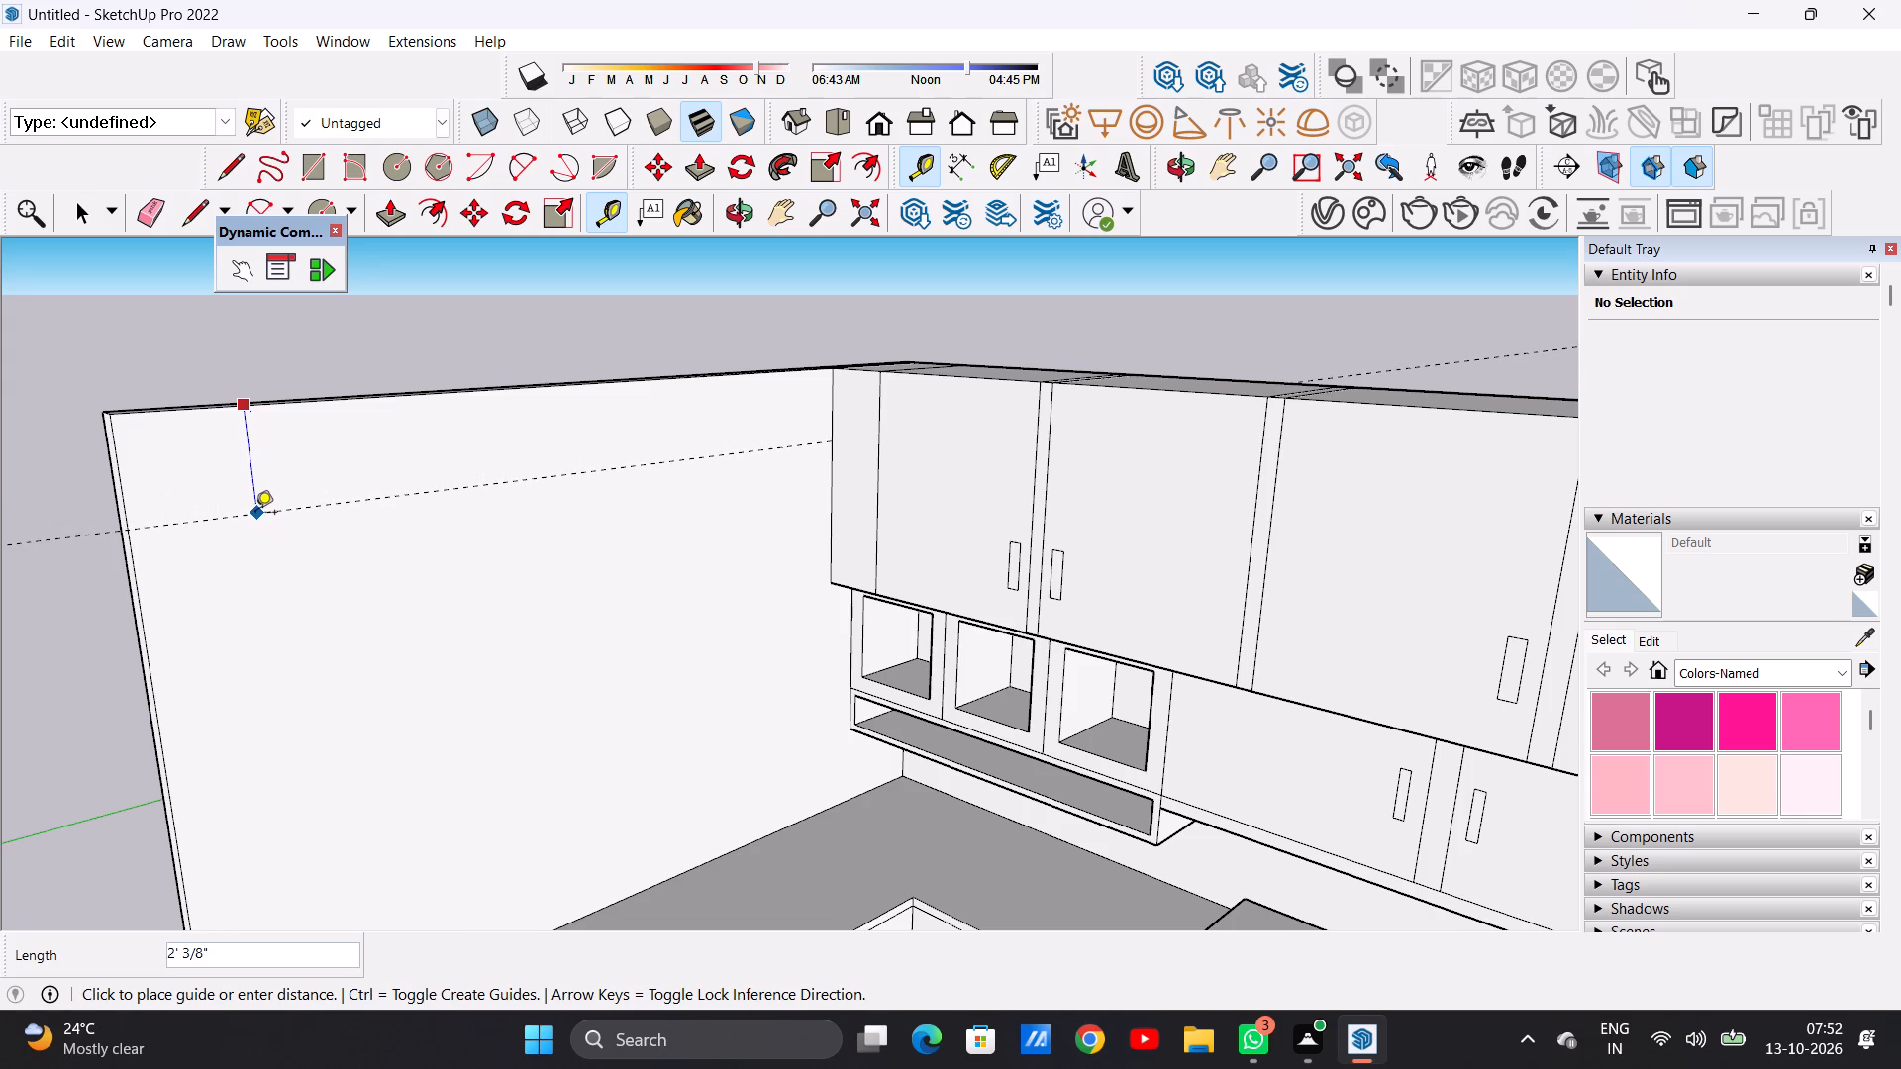
pyautogui.click(255, 514)
pyautogui.press('space')
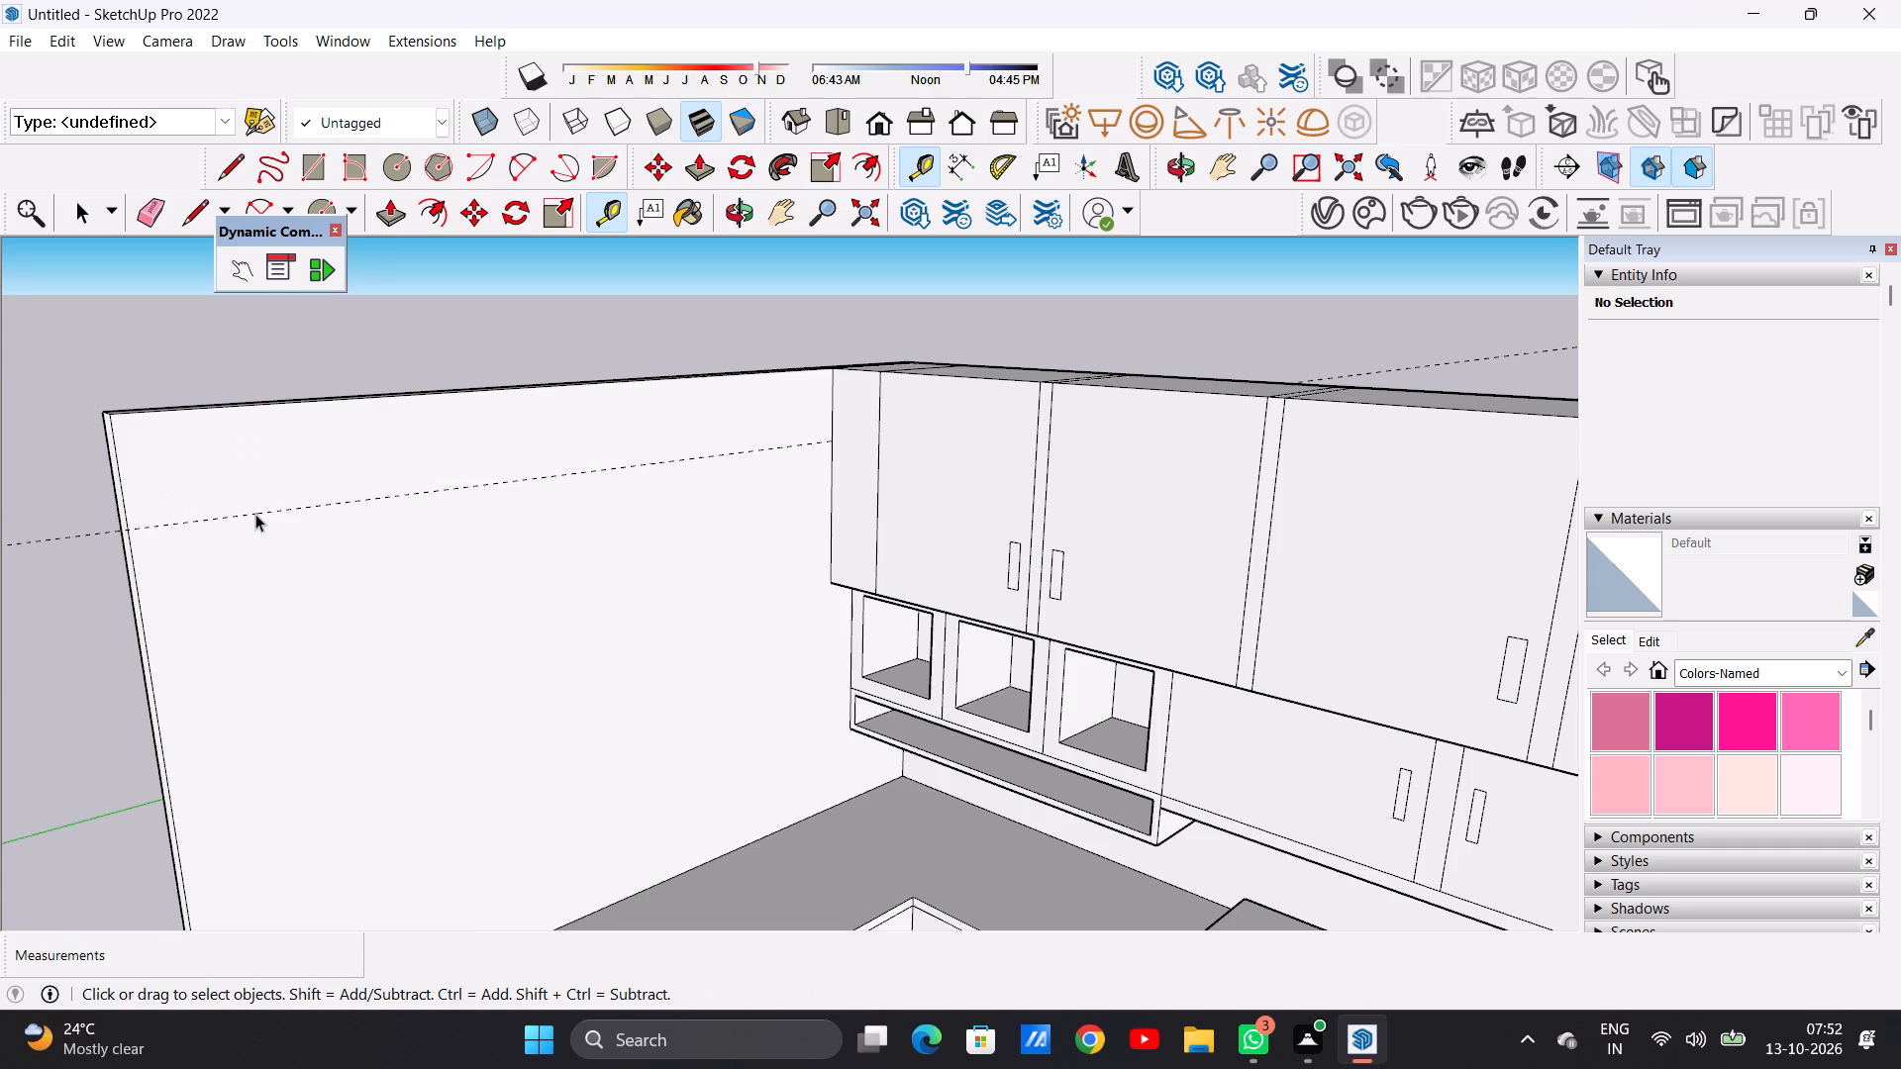
# Draw a line about 17' 9" long along the guide, from the wall's outer edge to the upper cabinets.
pyautogui.write('L')
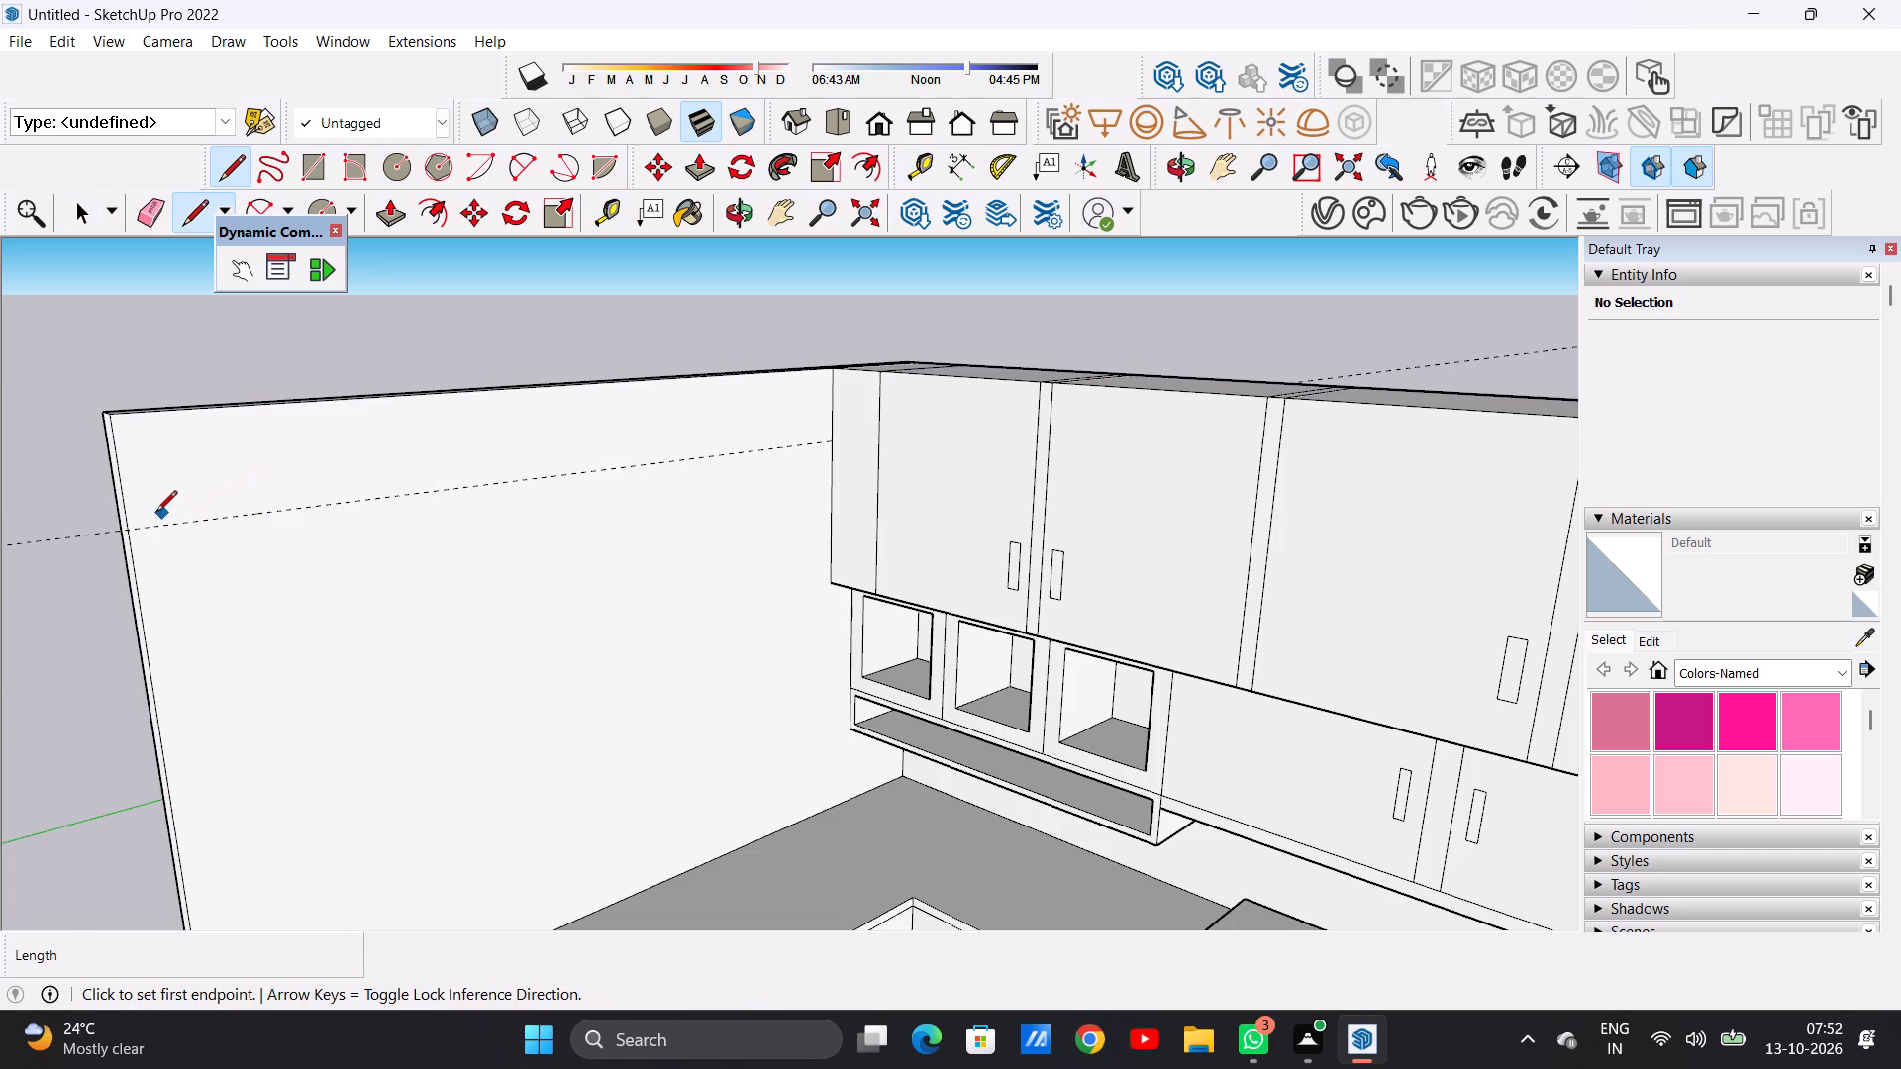
pyautogui.click(130, 529)
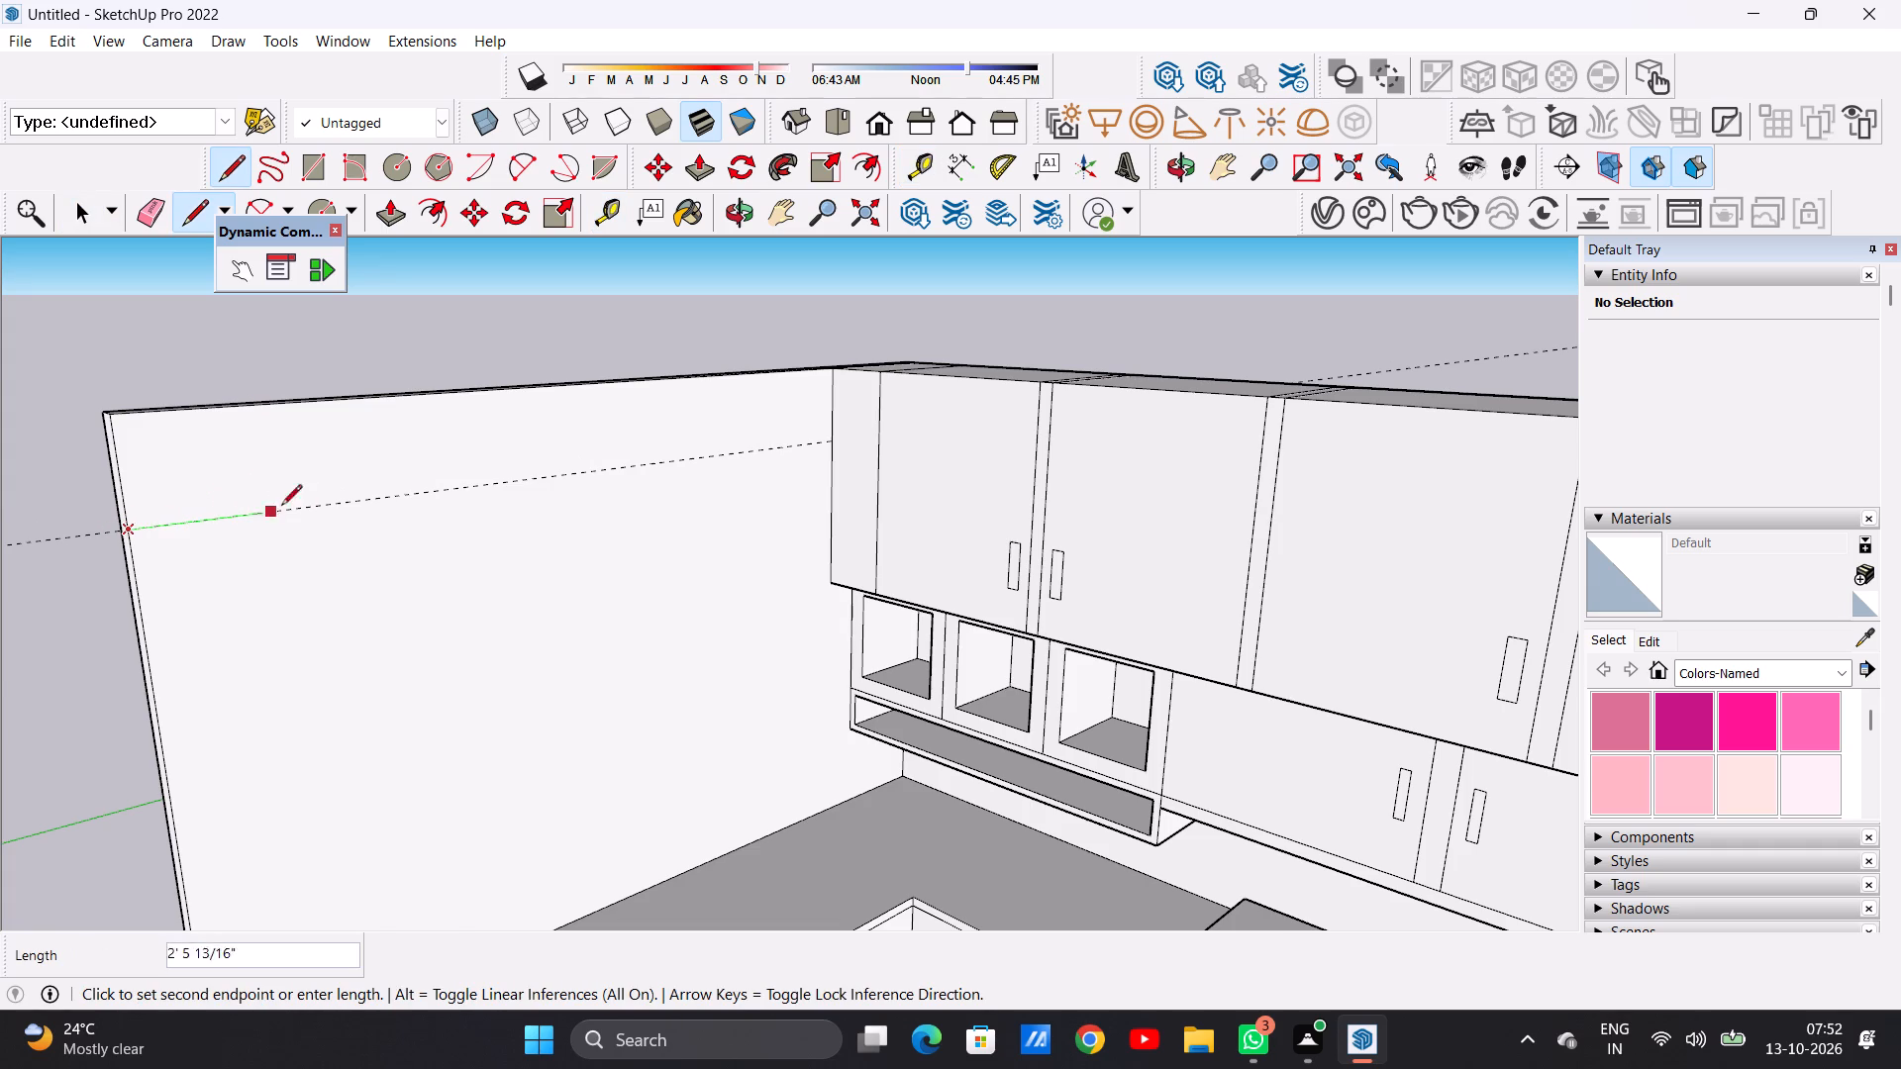
pyautogui.click(834, 440)
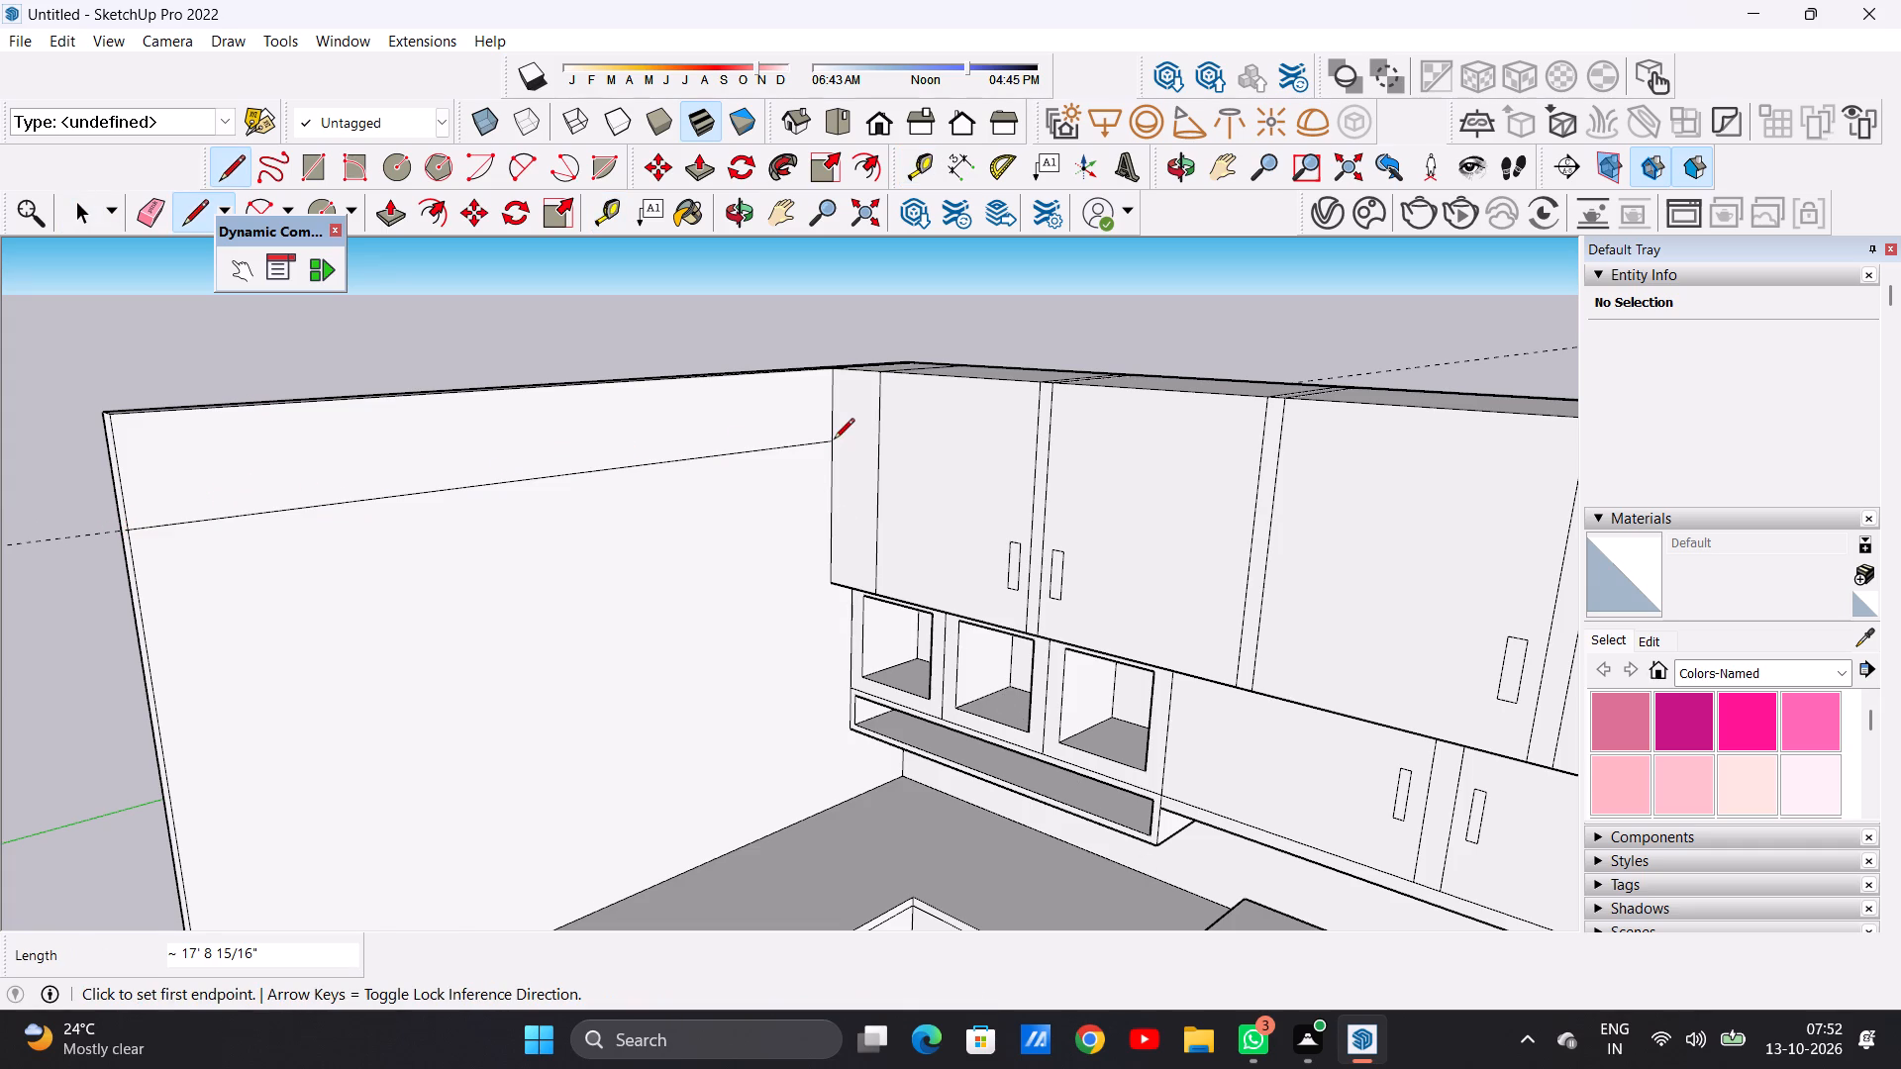
pyautogui.press('space')
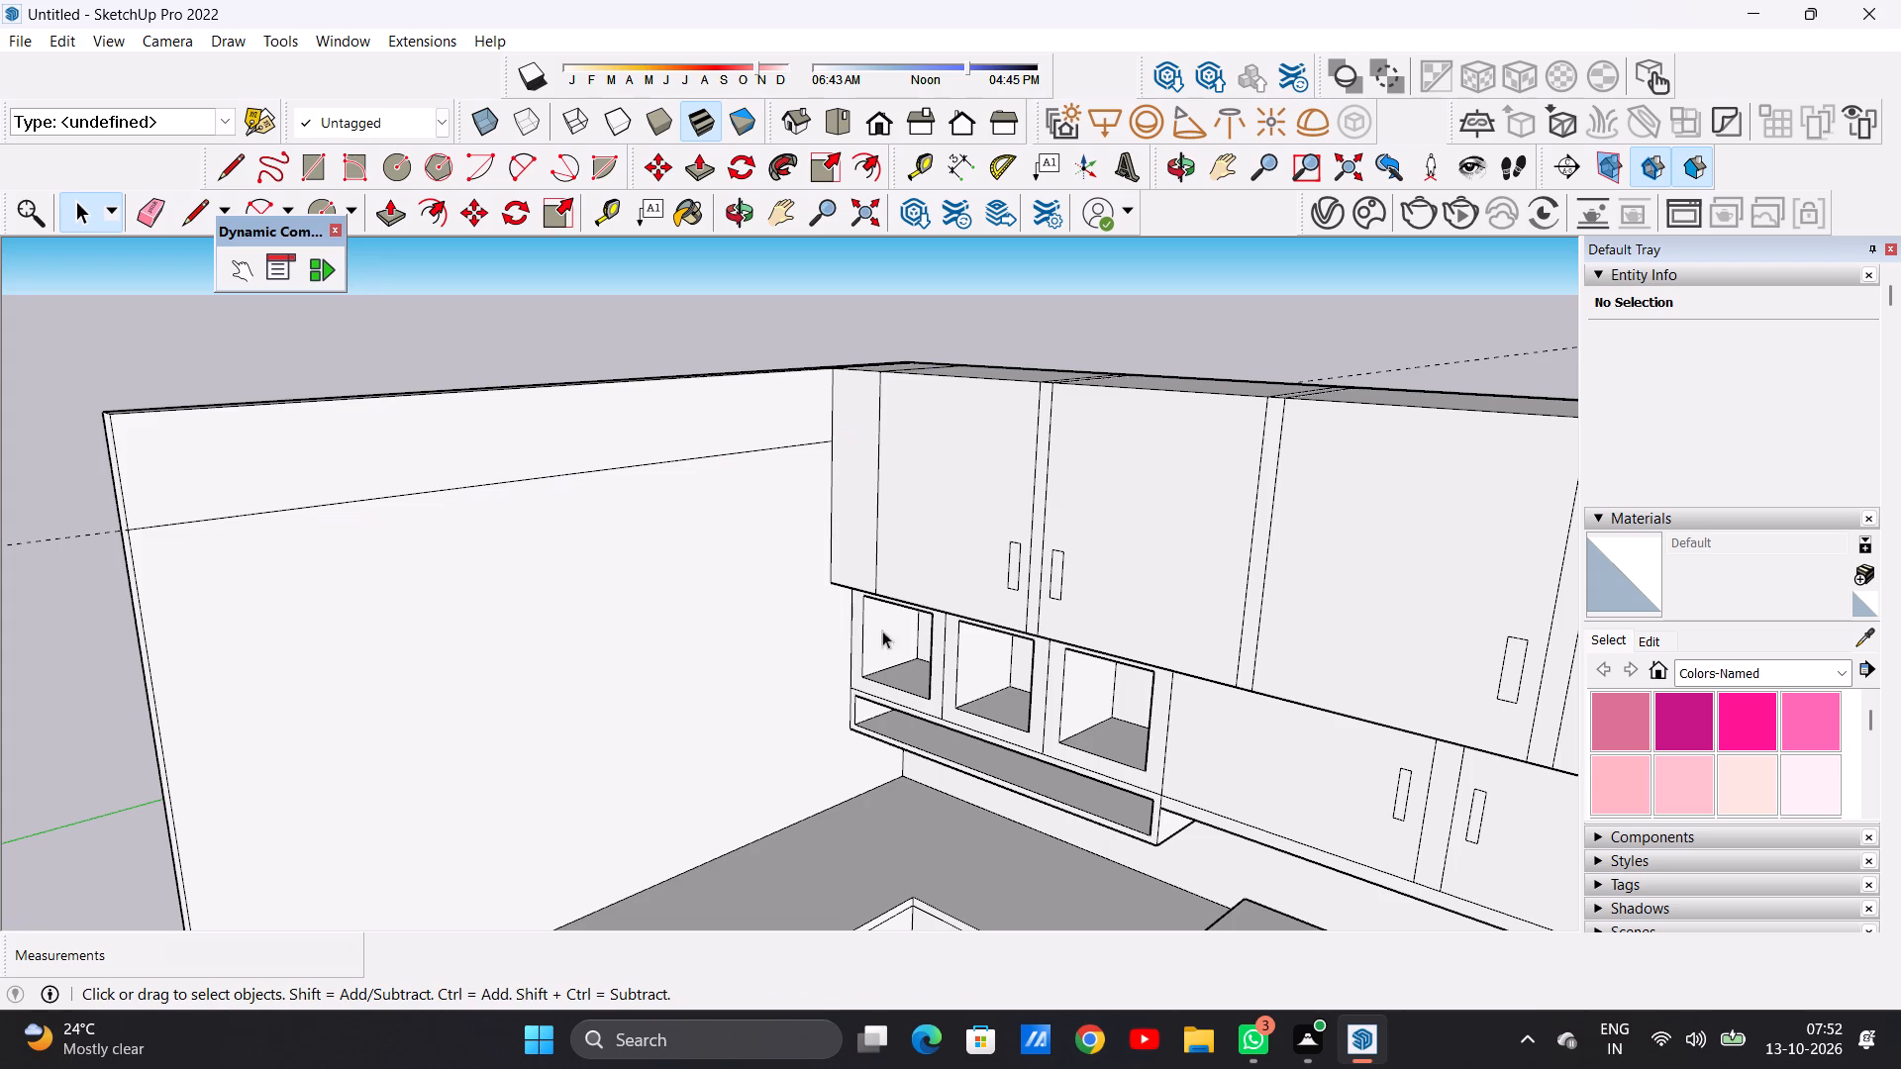
# Erase the guide line across the side wall.
pyautogui.scroll(-11, 777, 599)
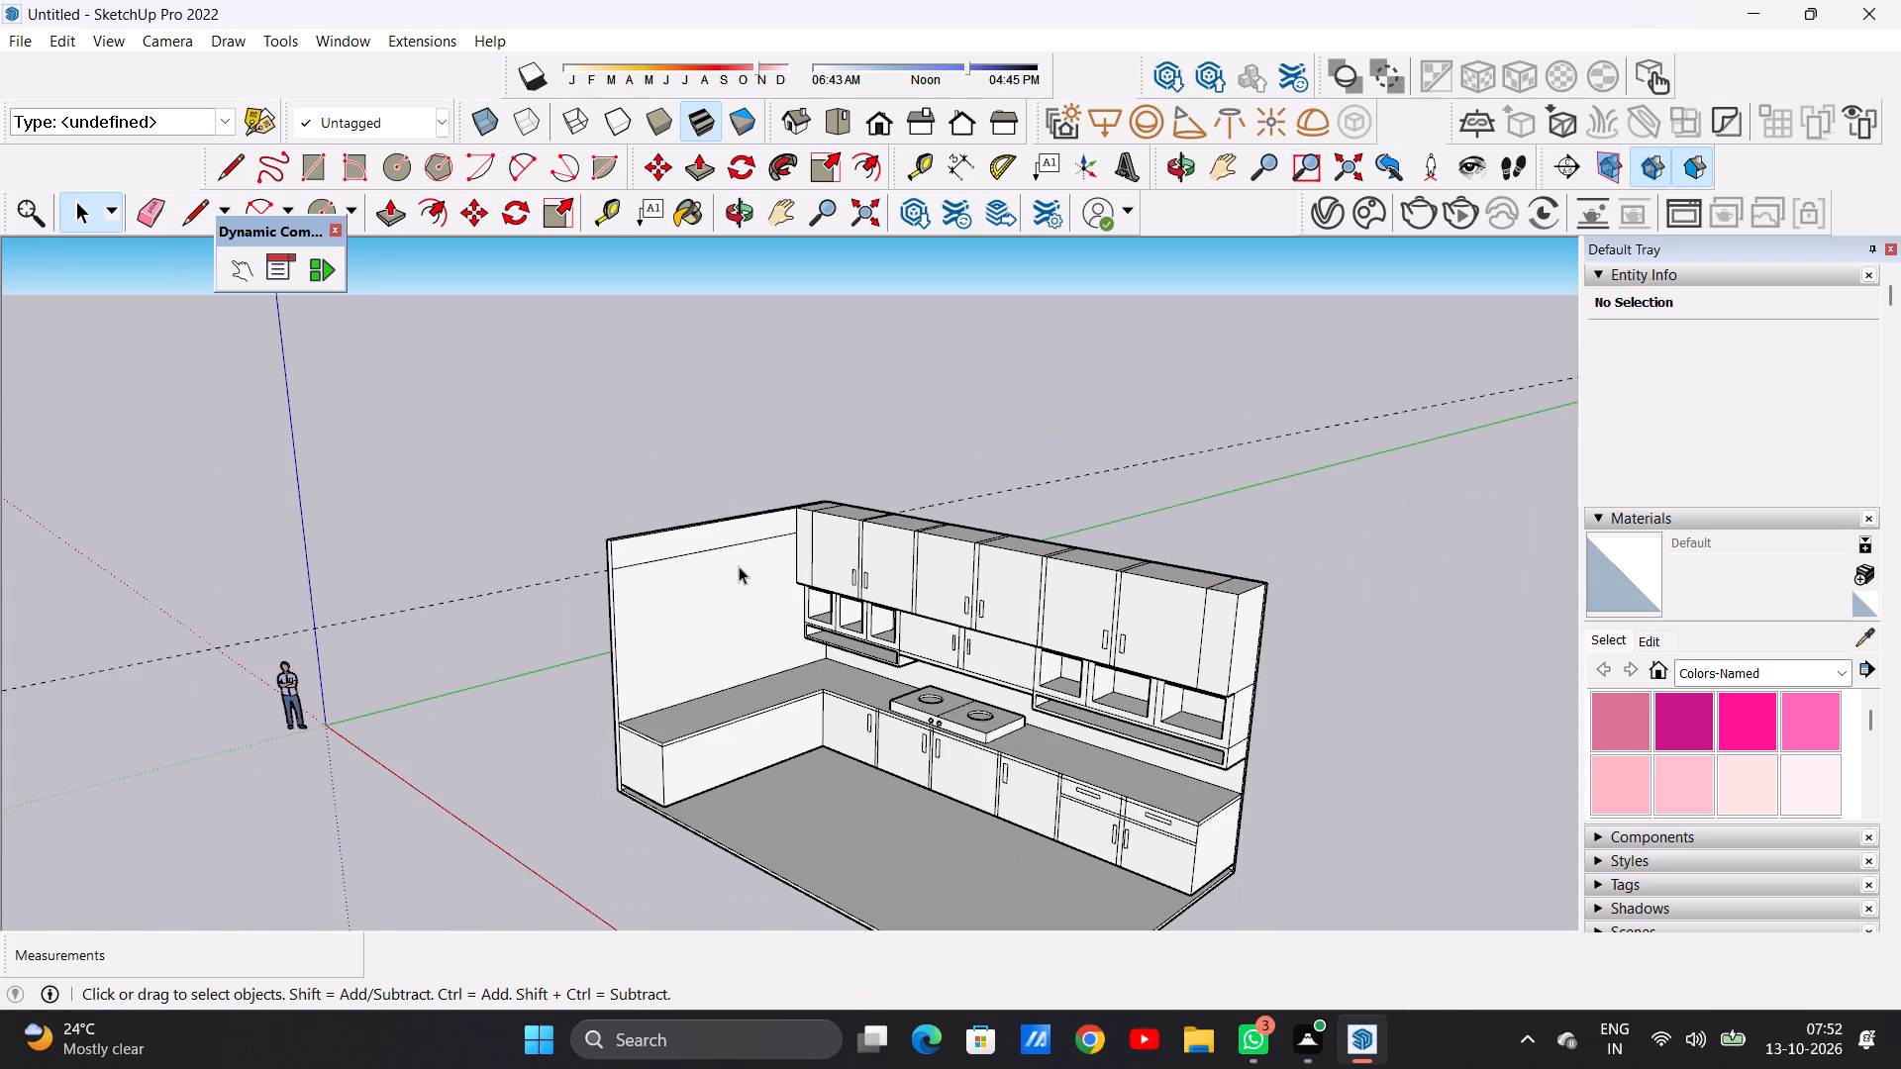
pyautogui.press('e')
pyautogui.moveTo(417, 568); pyautogui.dragTo(439, 623)
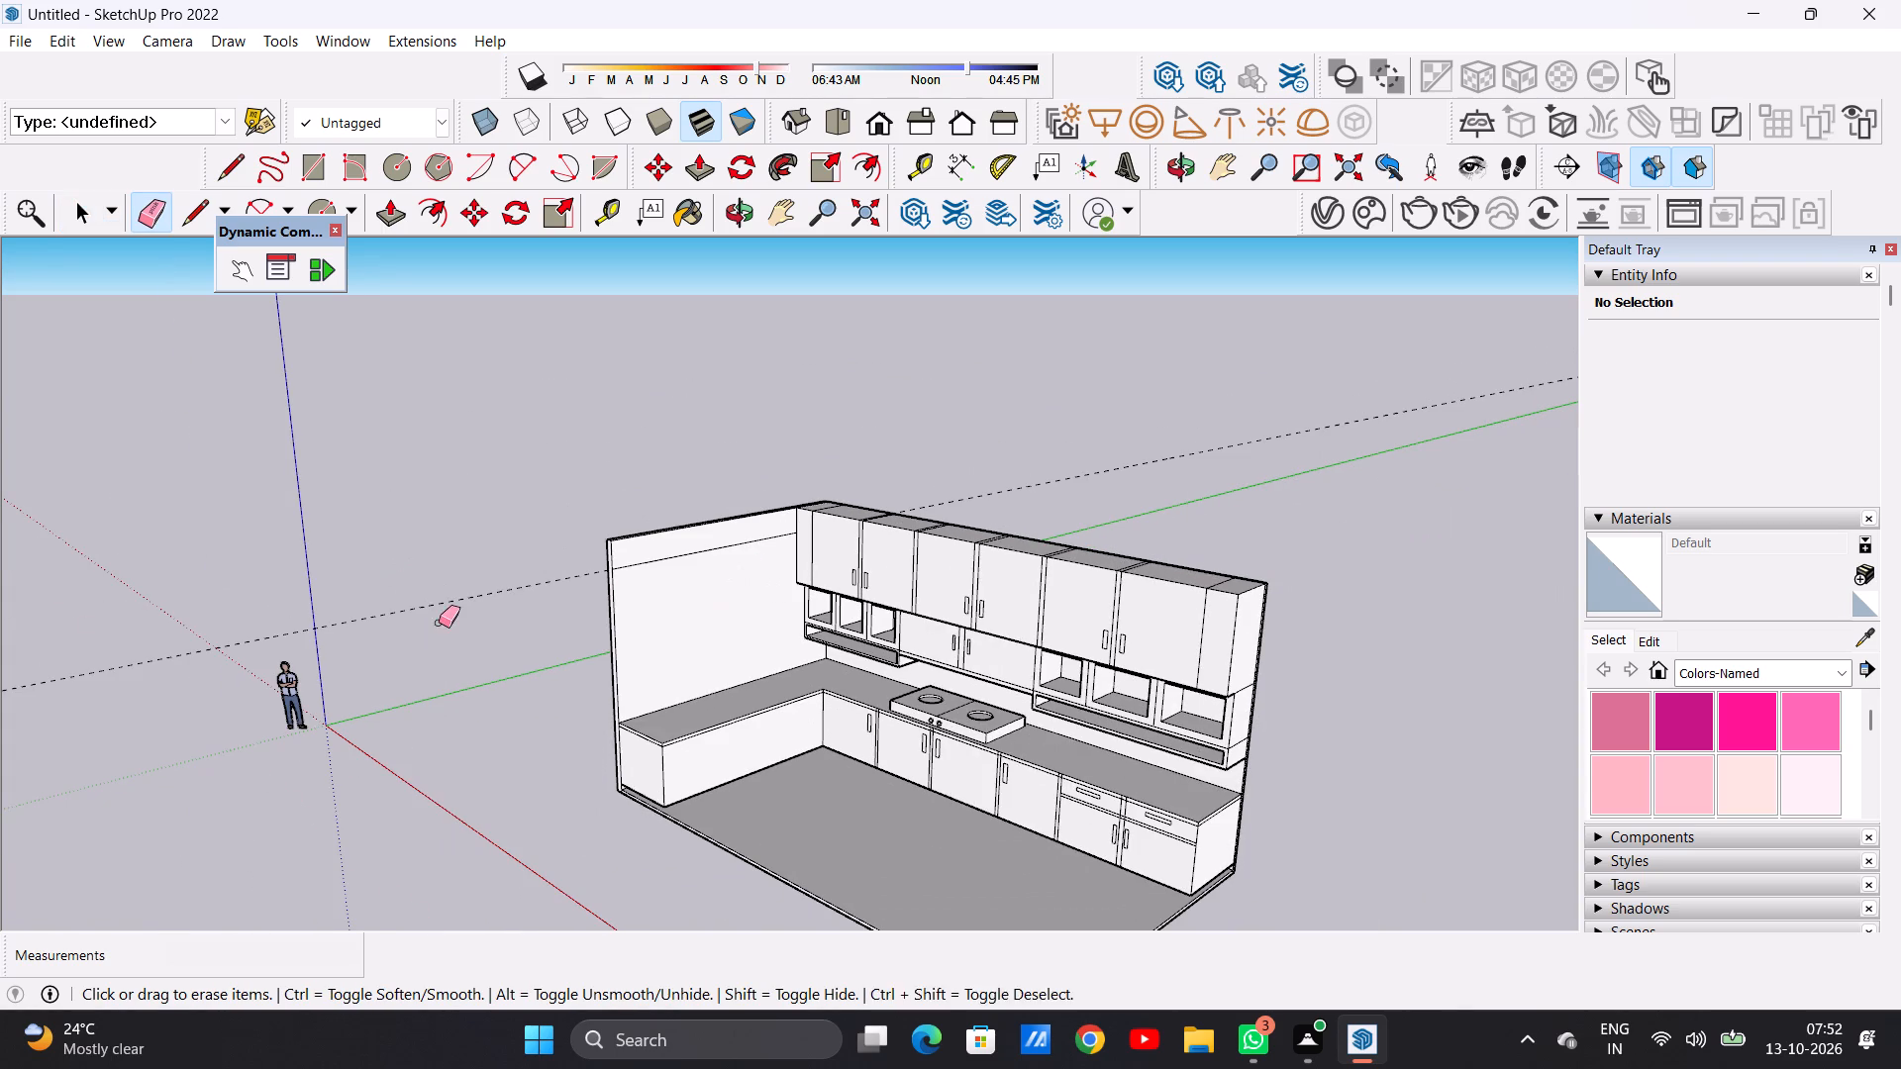
pyautogui.moveTo(439, 623); pyautogui.dragTo(442, 628)
pyautogui.press('space')
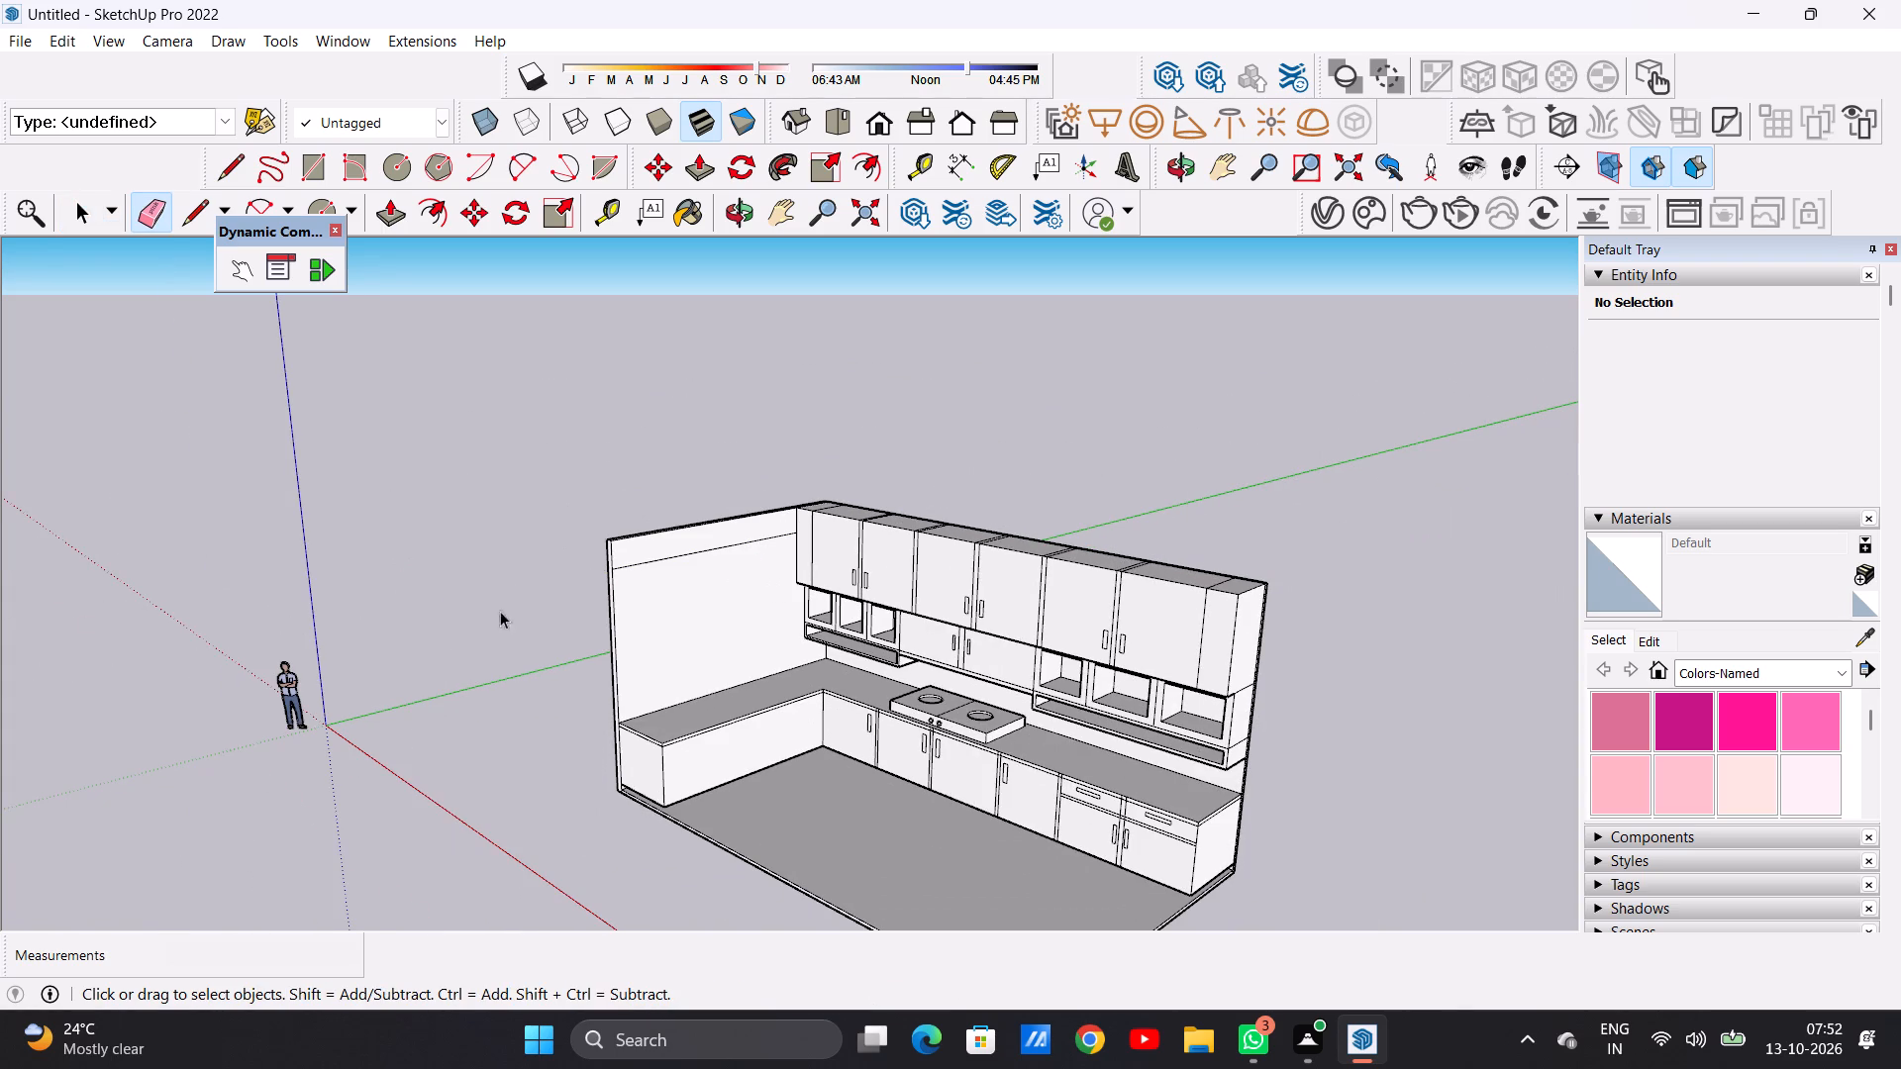
# Pull the strip along the top of the side wall out about 8 13/16" with Push/Pull.
pyautogui.scroll(6, 682, 535)
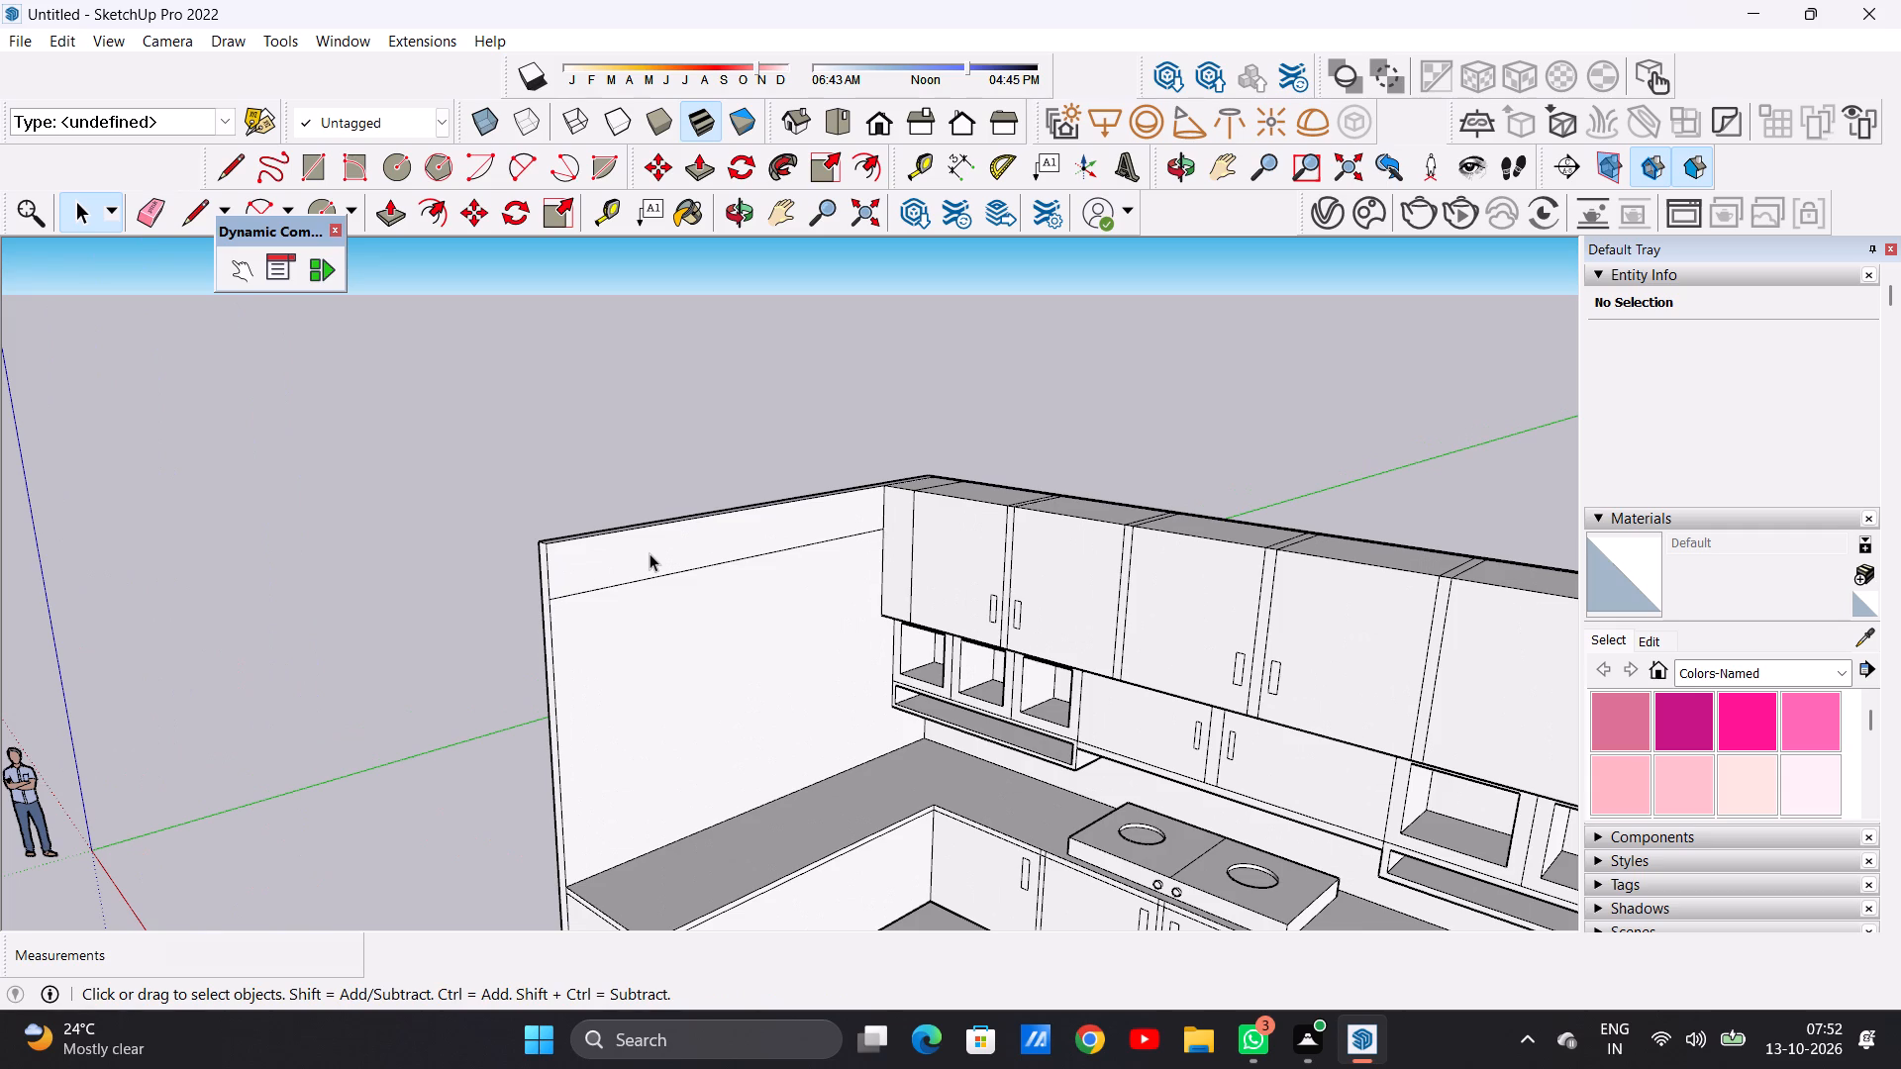
pyautogui.press('p')
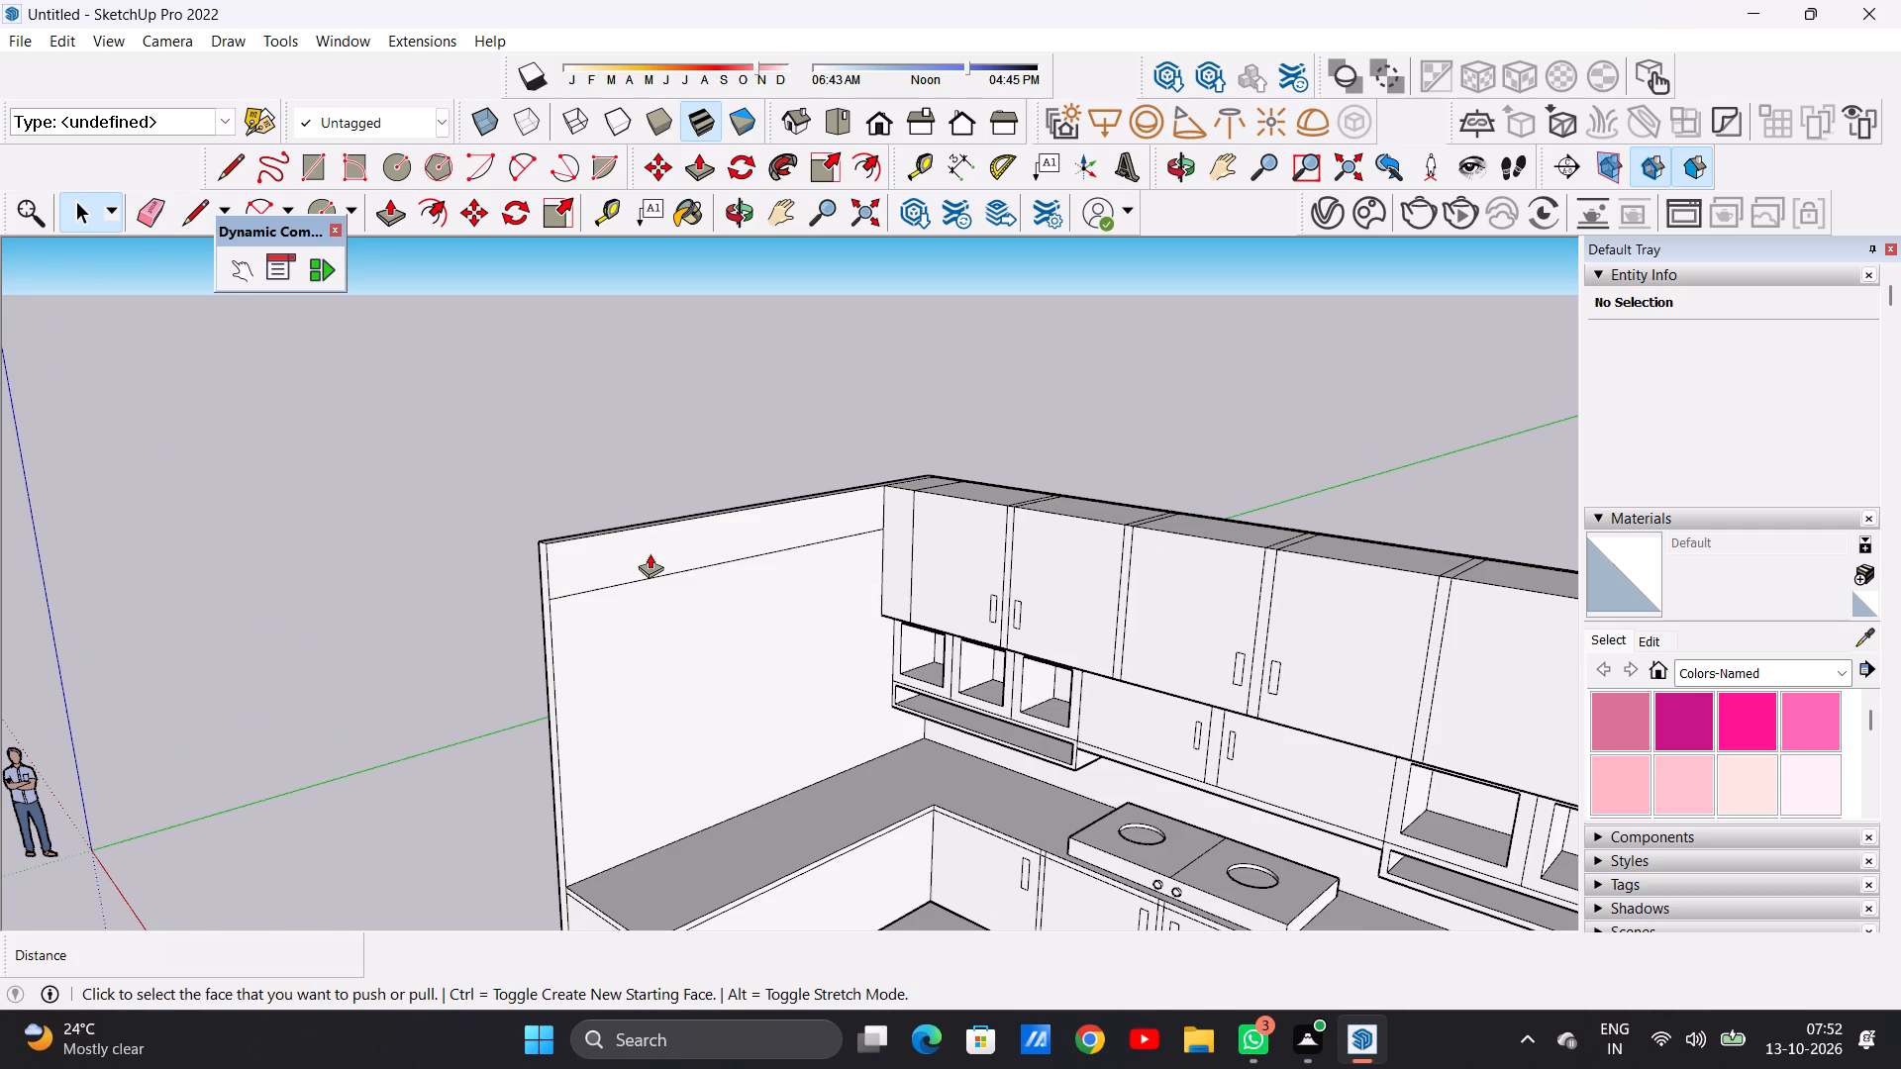
pyautogui.scroll(5, 650, 553)
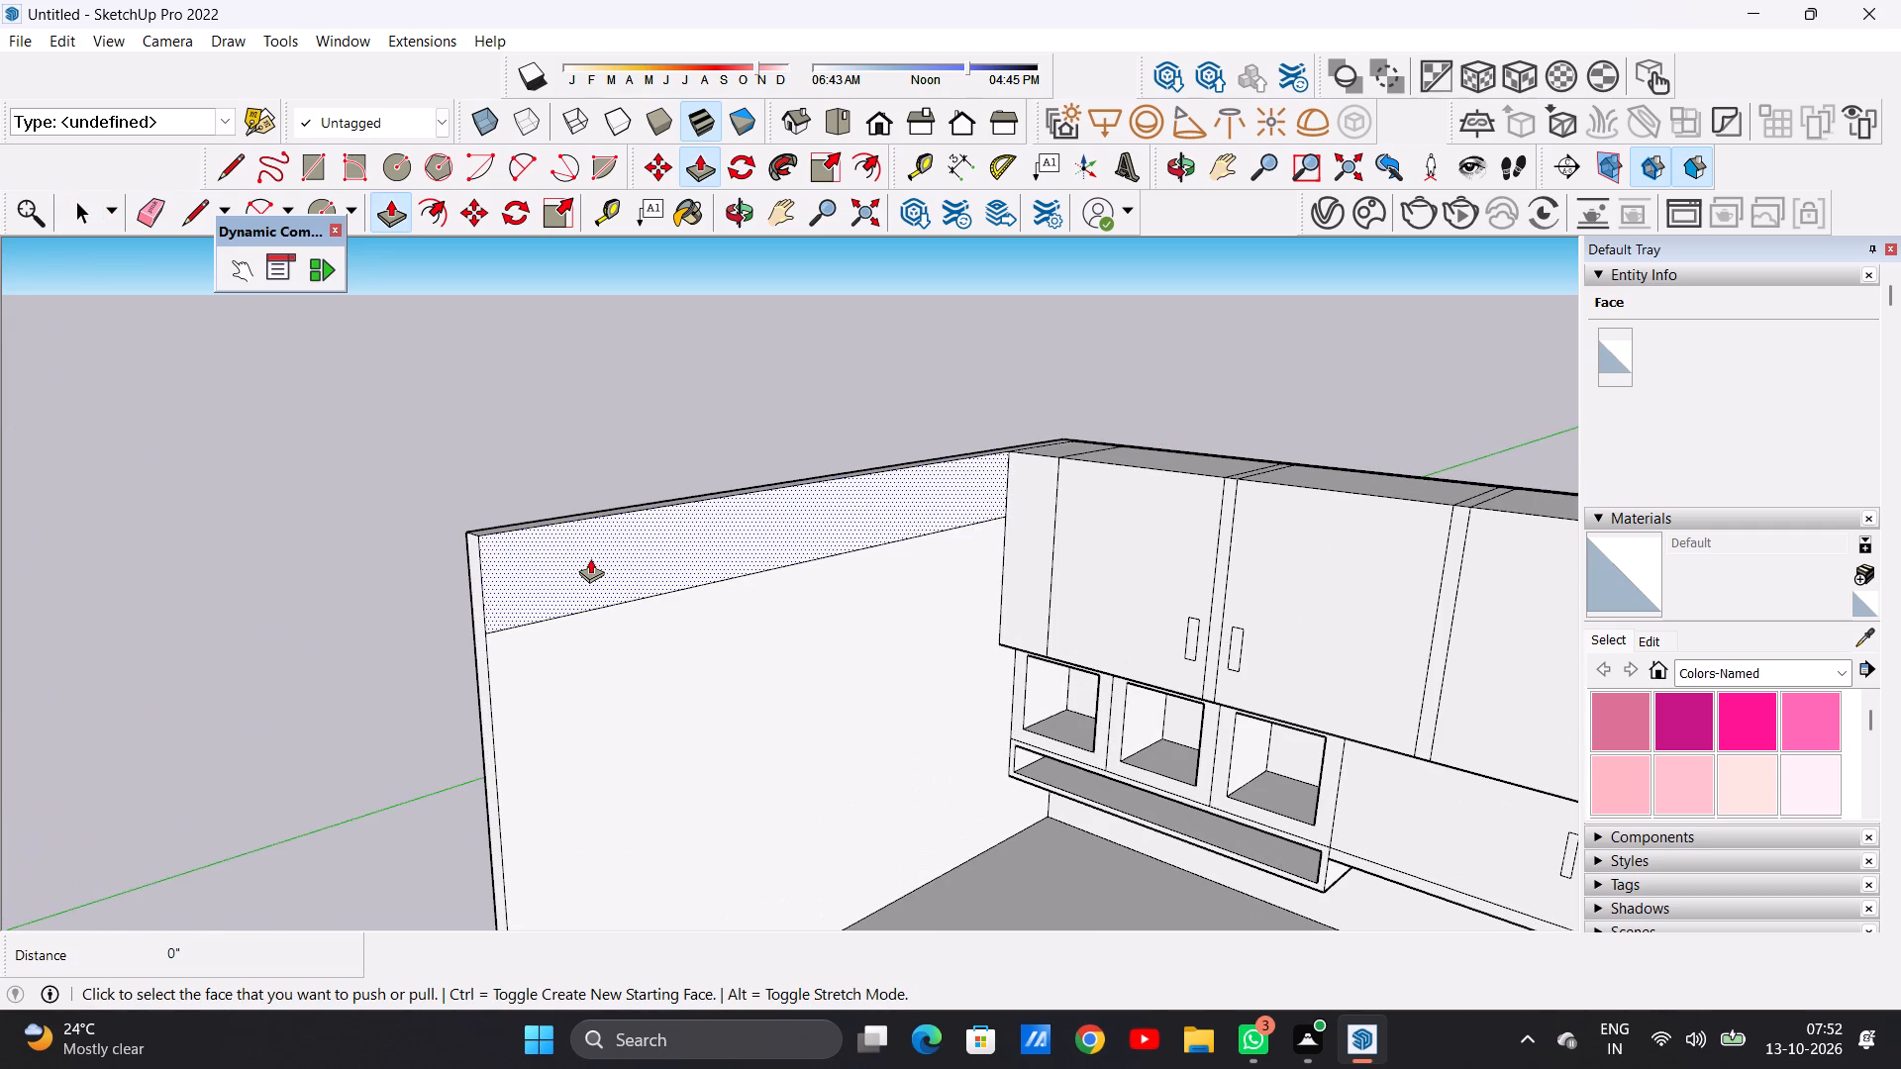
pyautogui.click(590, 558)
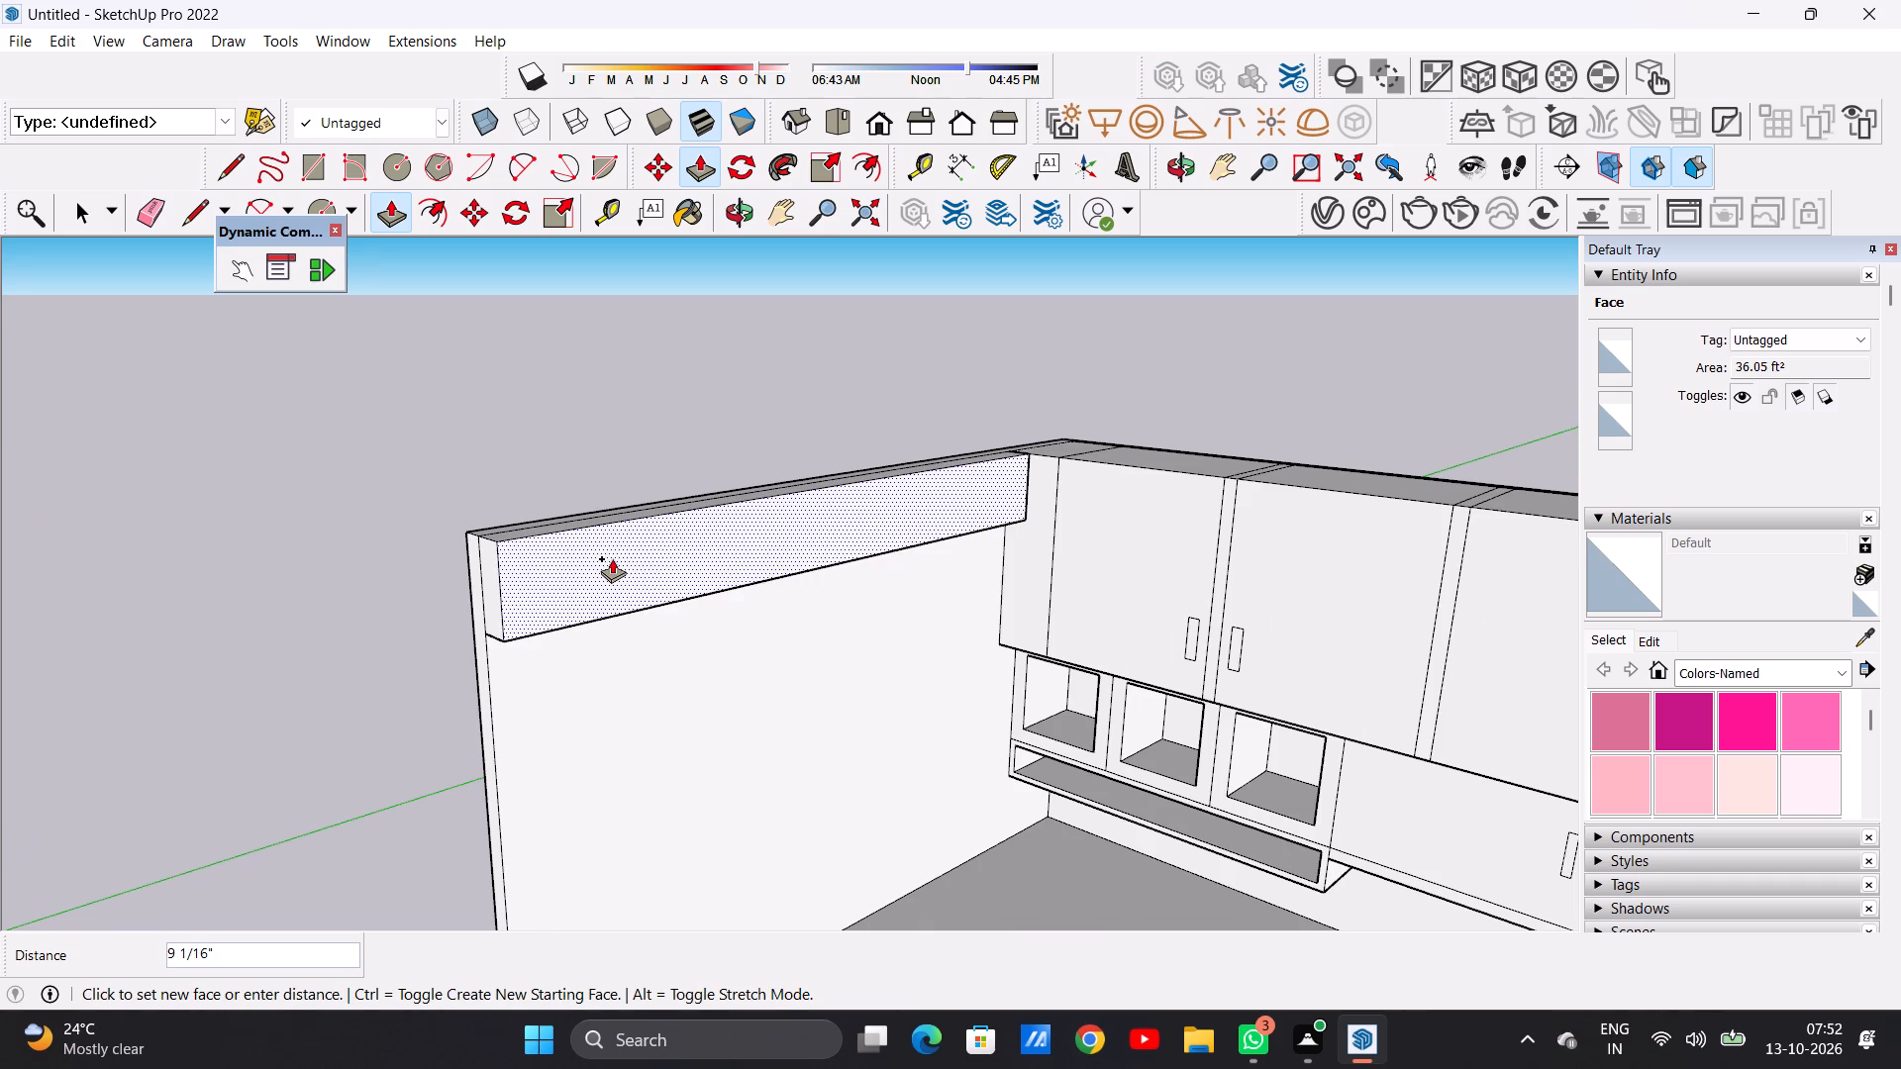
pyautogui.click(612, 556)
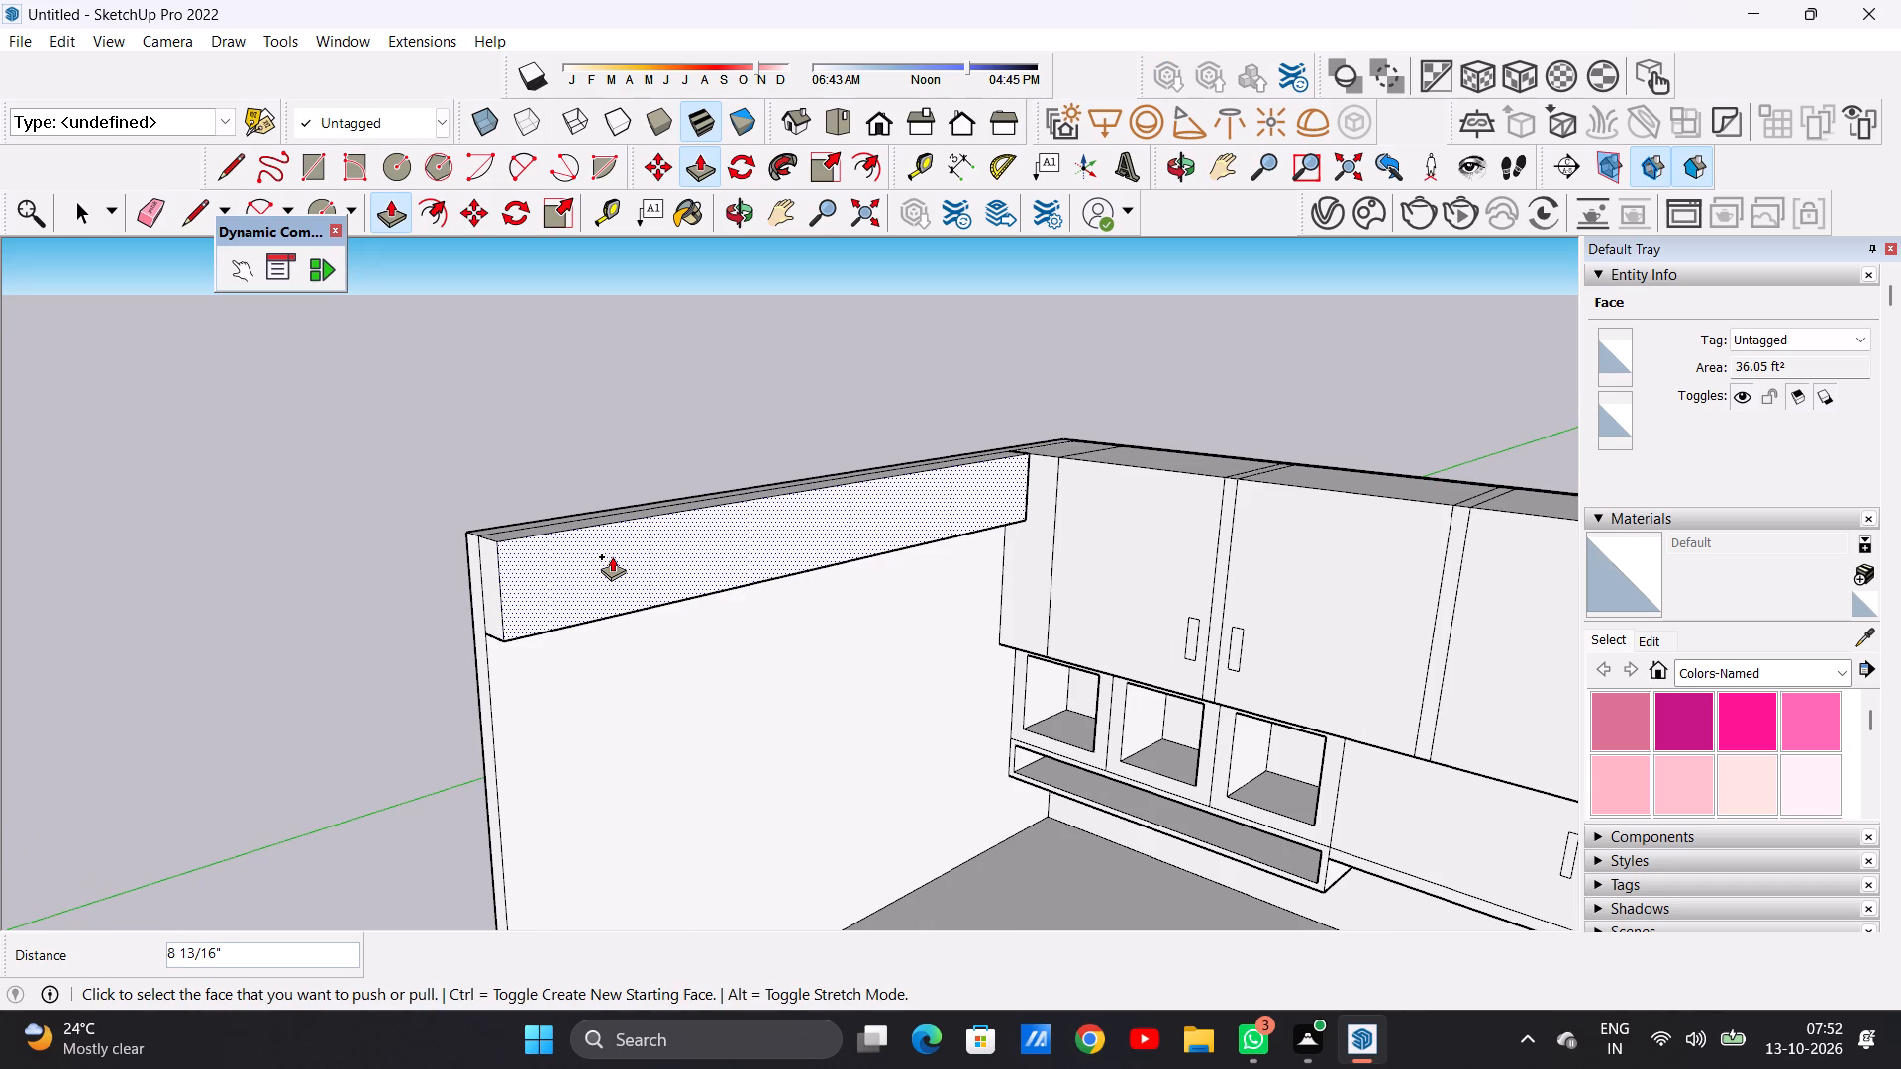
pyautogui.press('space')
# Examine the side wall's top band, the cabinets and the L-shaped counter from the front and above.
pyautogui.scroll(-2, 746, 552)
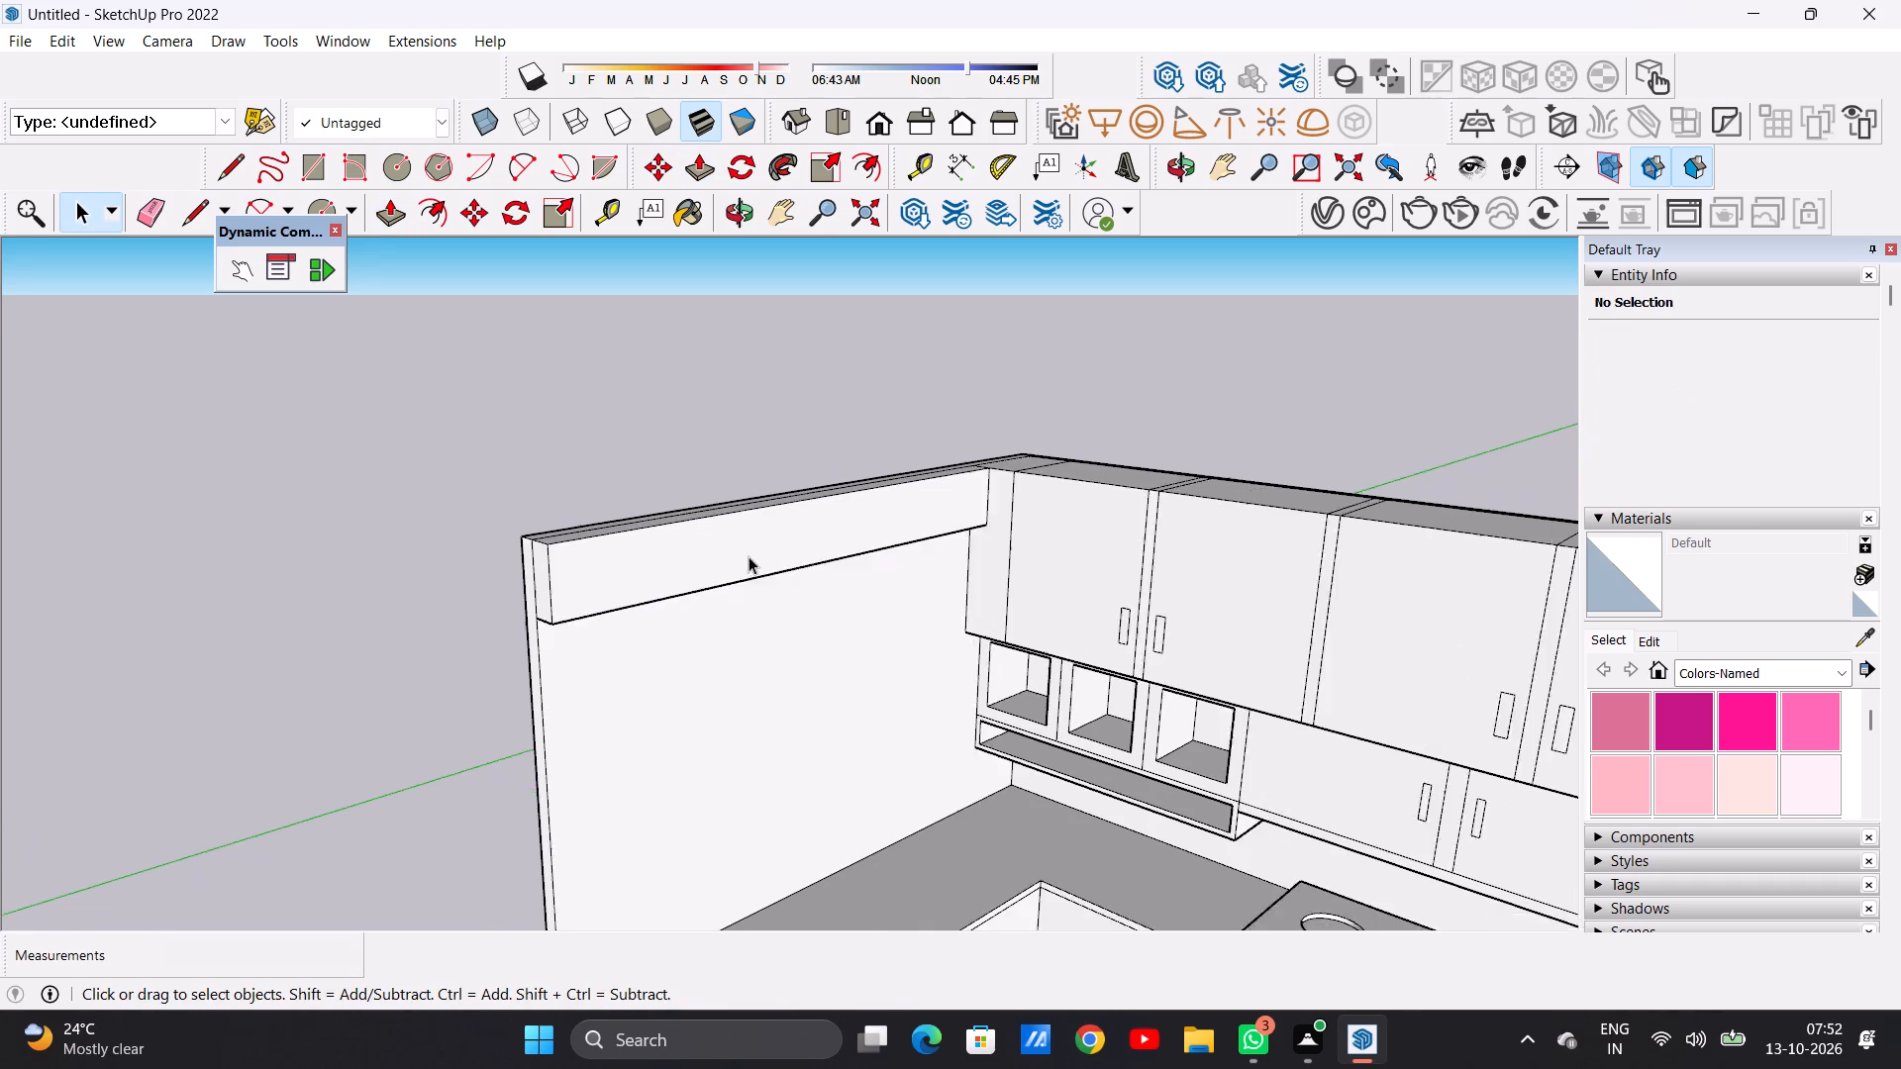
pyautogui.scroll(-2, 749, 556)
pyautogui.moveTo(829, 626); pyautogui.dragTo(518, 520, button='middle')
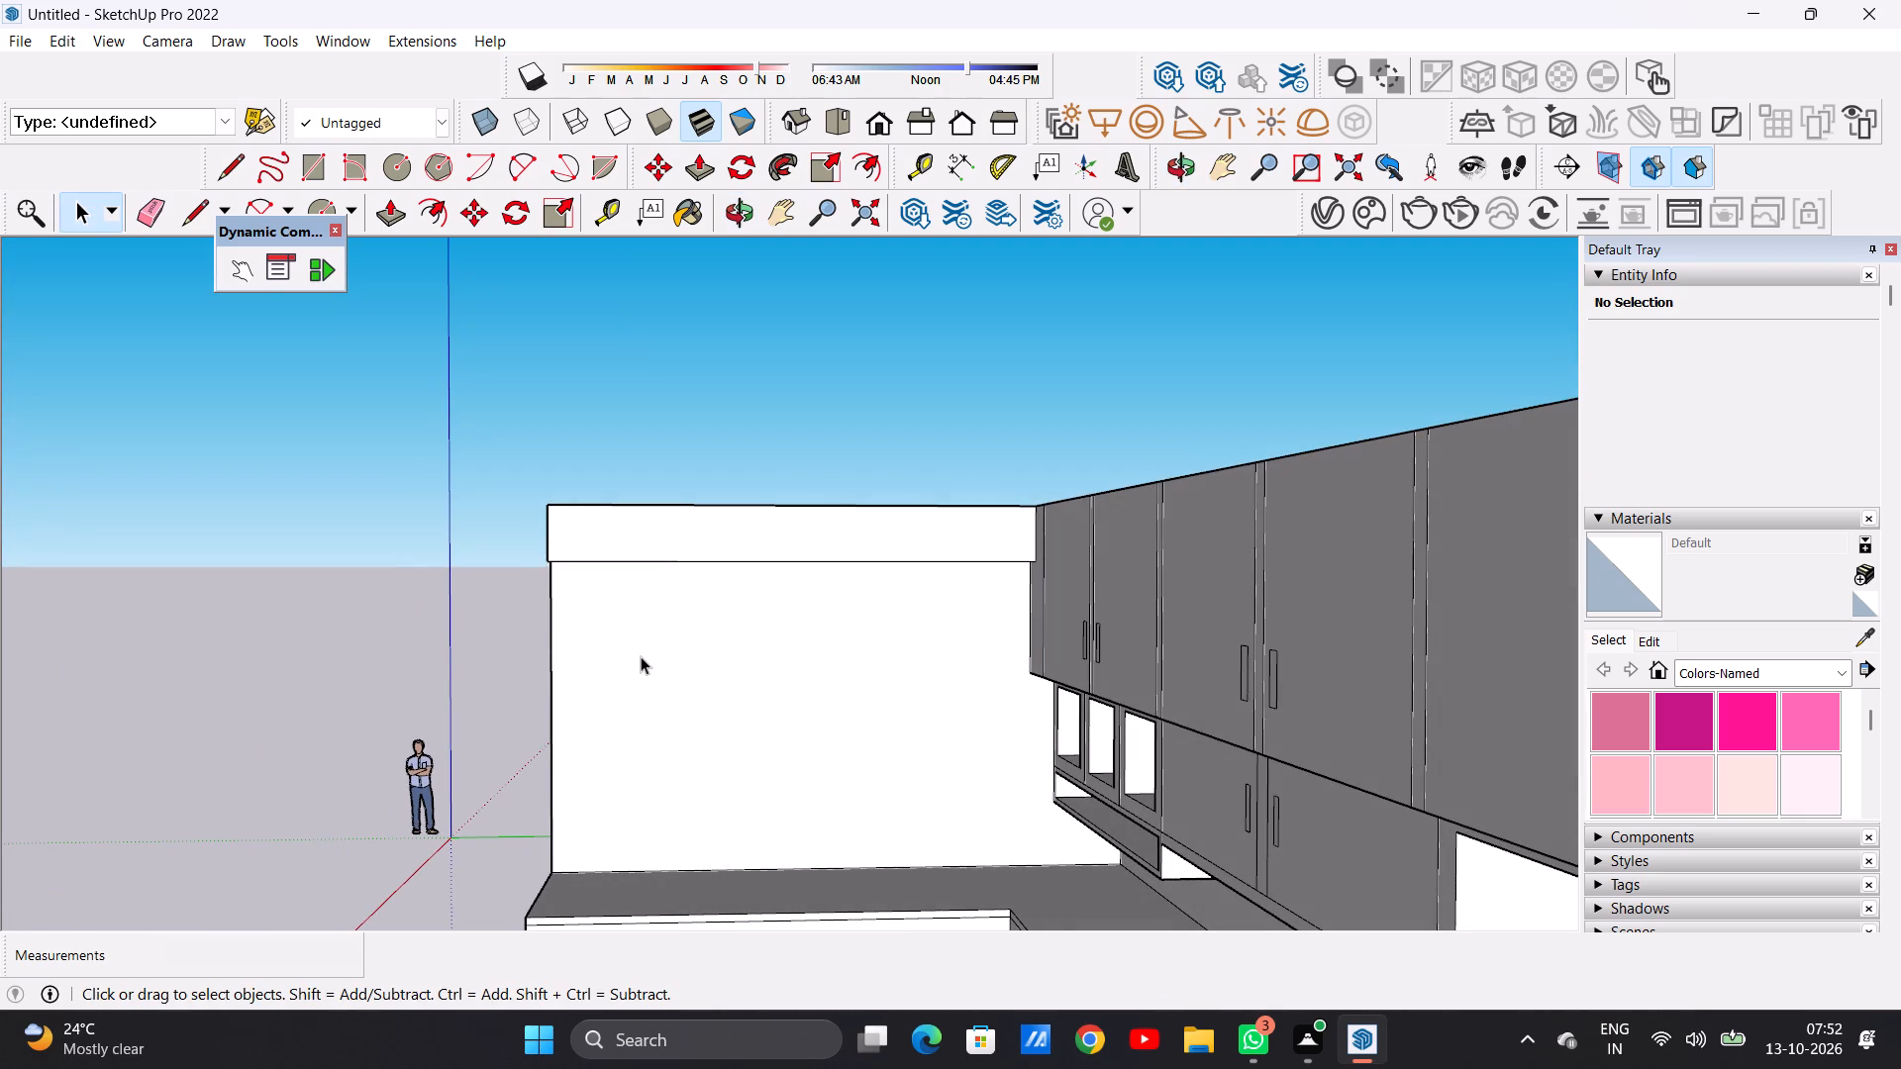
pyautogui.moveTo(714, 698); pyautogui.dragTo(734, 703, button='middle')
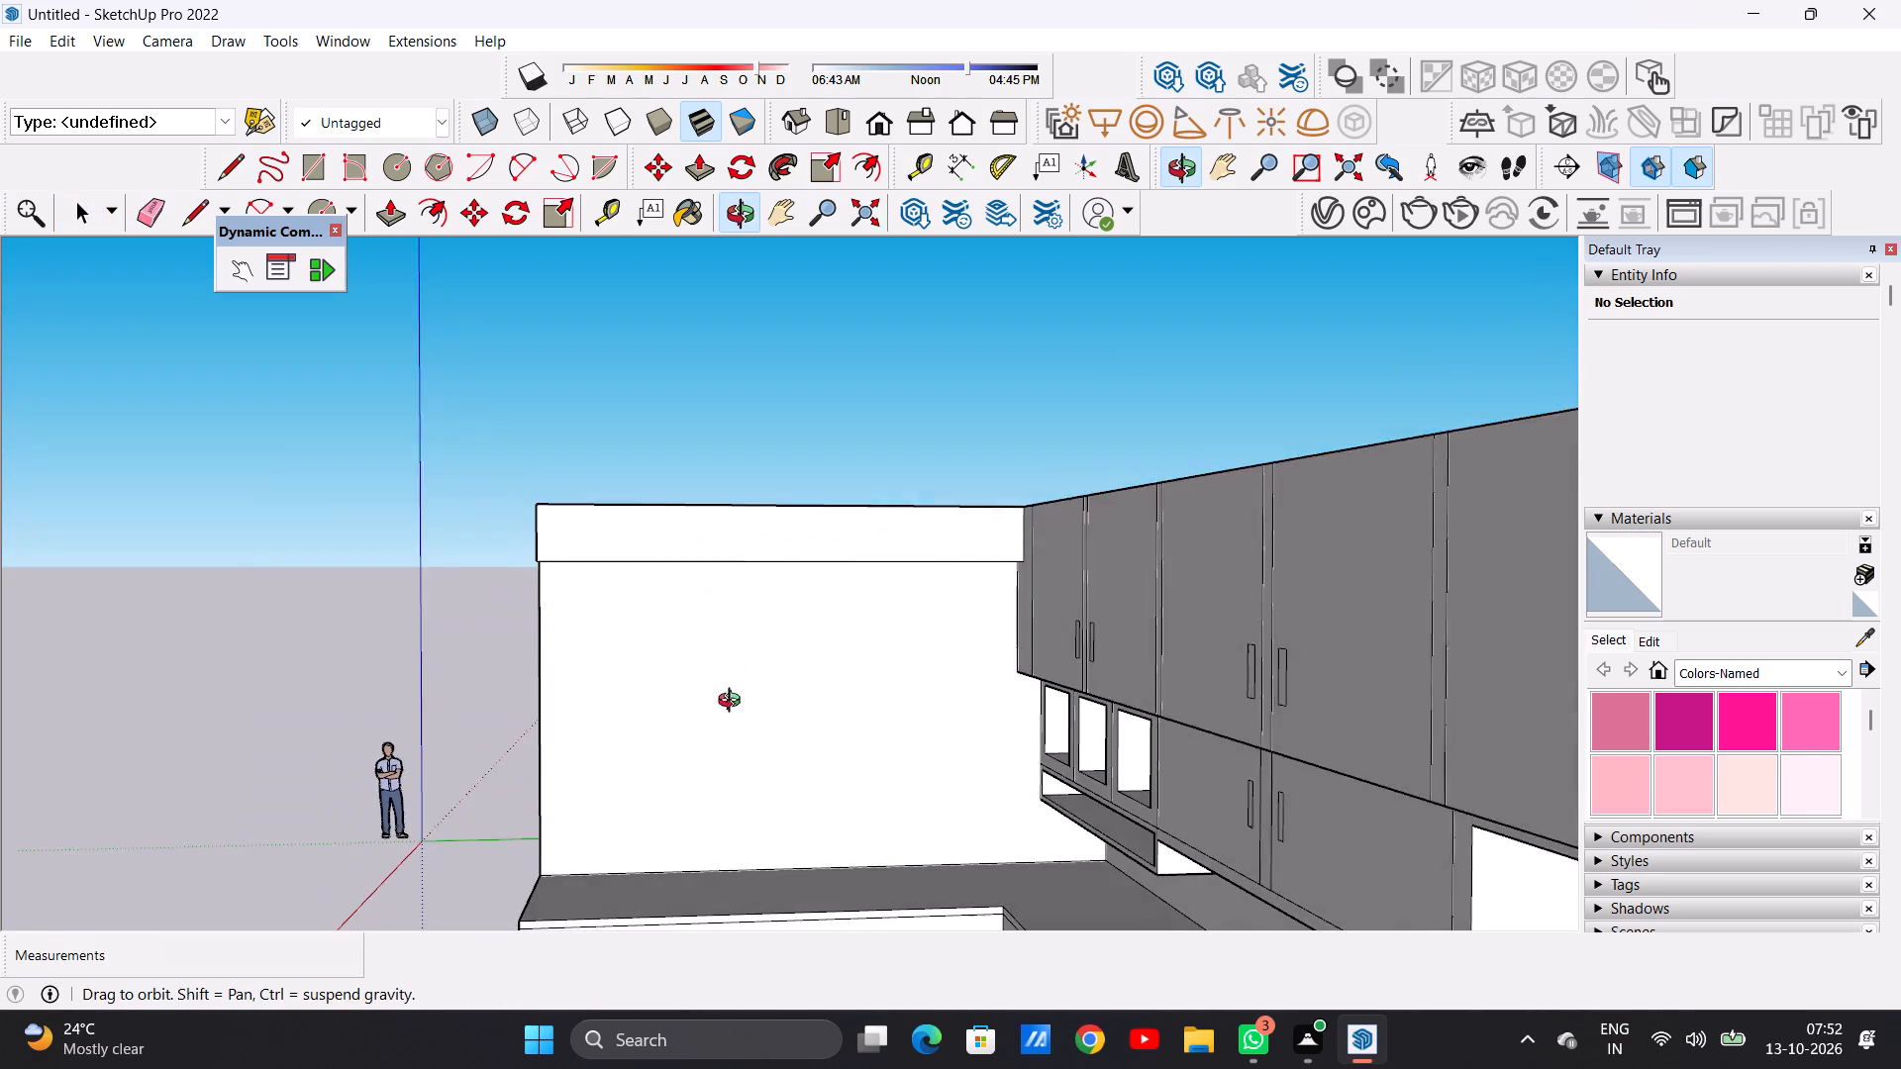
pyautogui.moveTo(734, 703); pyautogui.dragTo(742, 740, button='middle')
pyautogui.scroll(-5, 728, 693)
pyautogui.scroll(3, 772, 750)
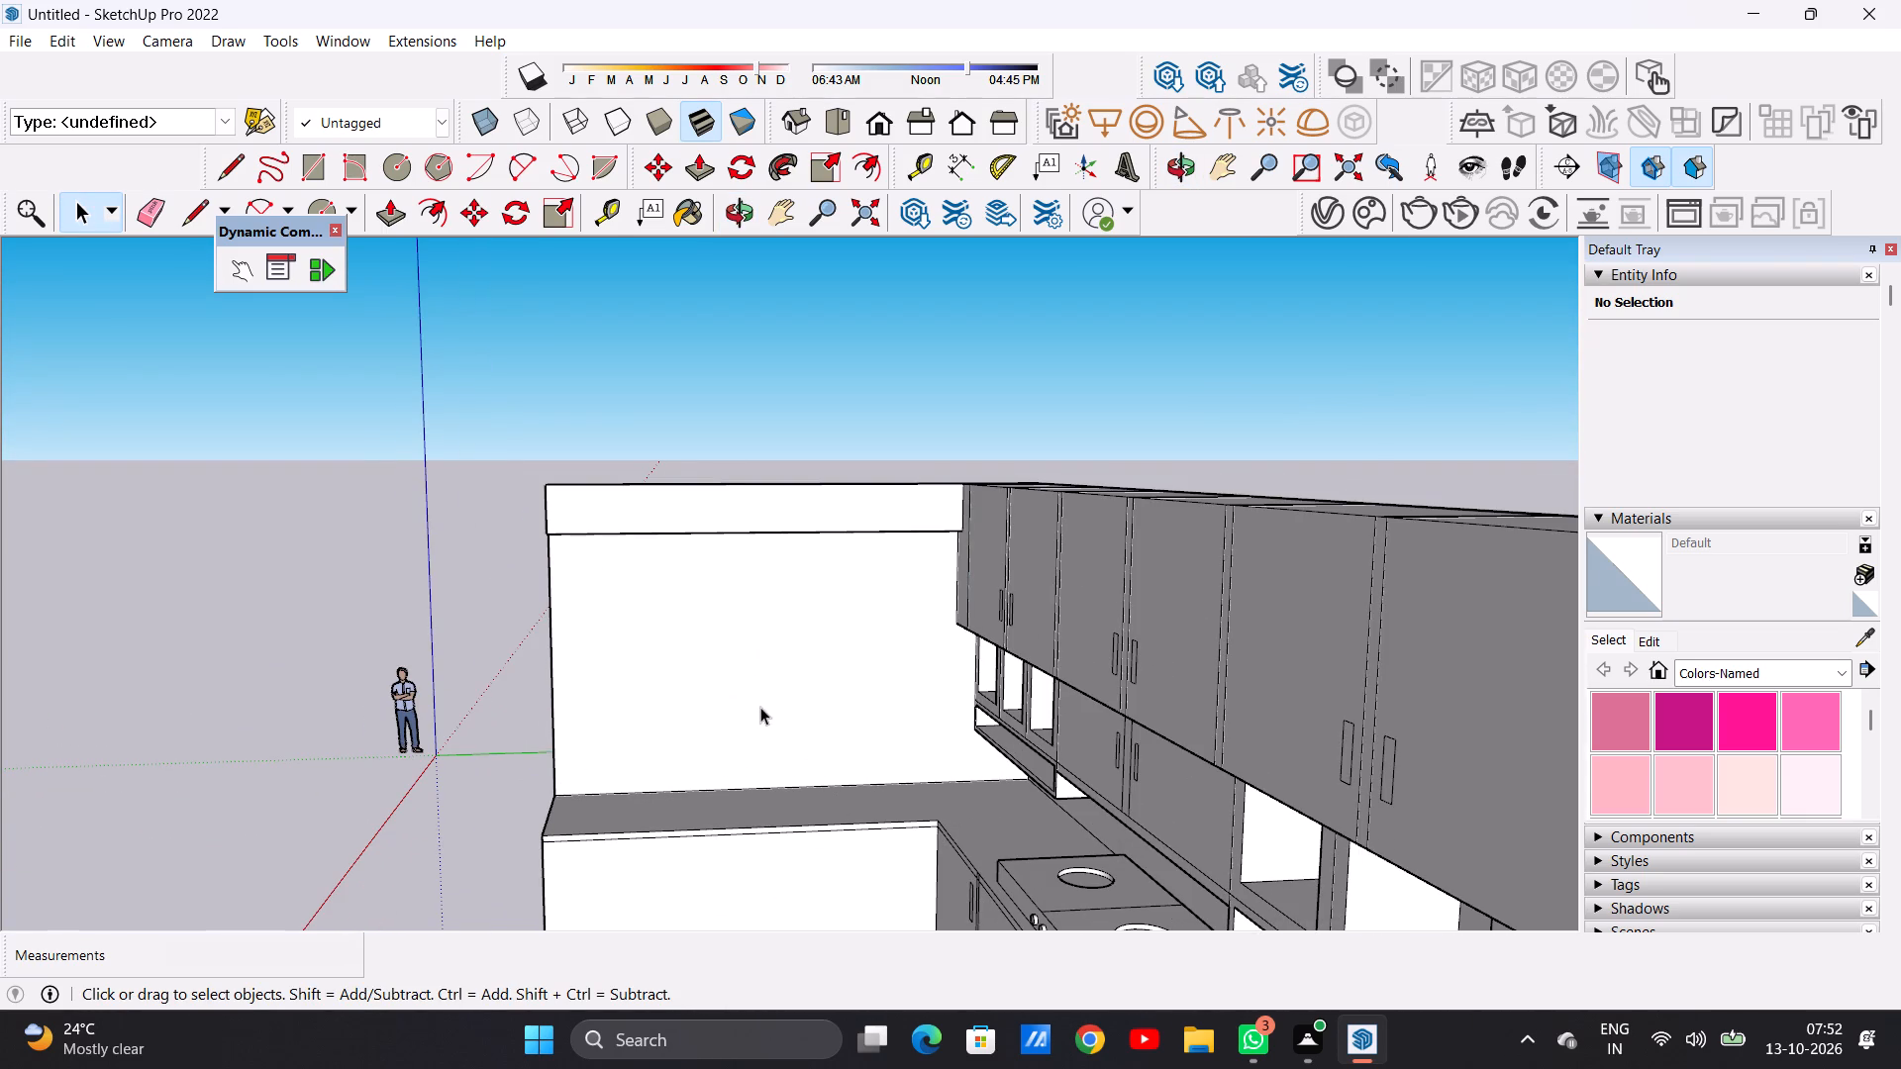
pyautogui.moveTo(760, 707); pyautogui.dragTo(780, 815, button='middle')
pyautogui.scroll(5, 780, 825)
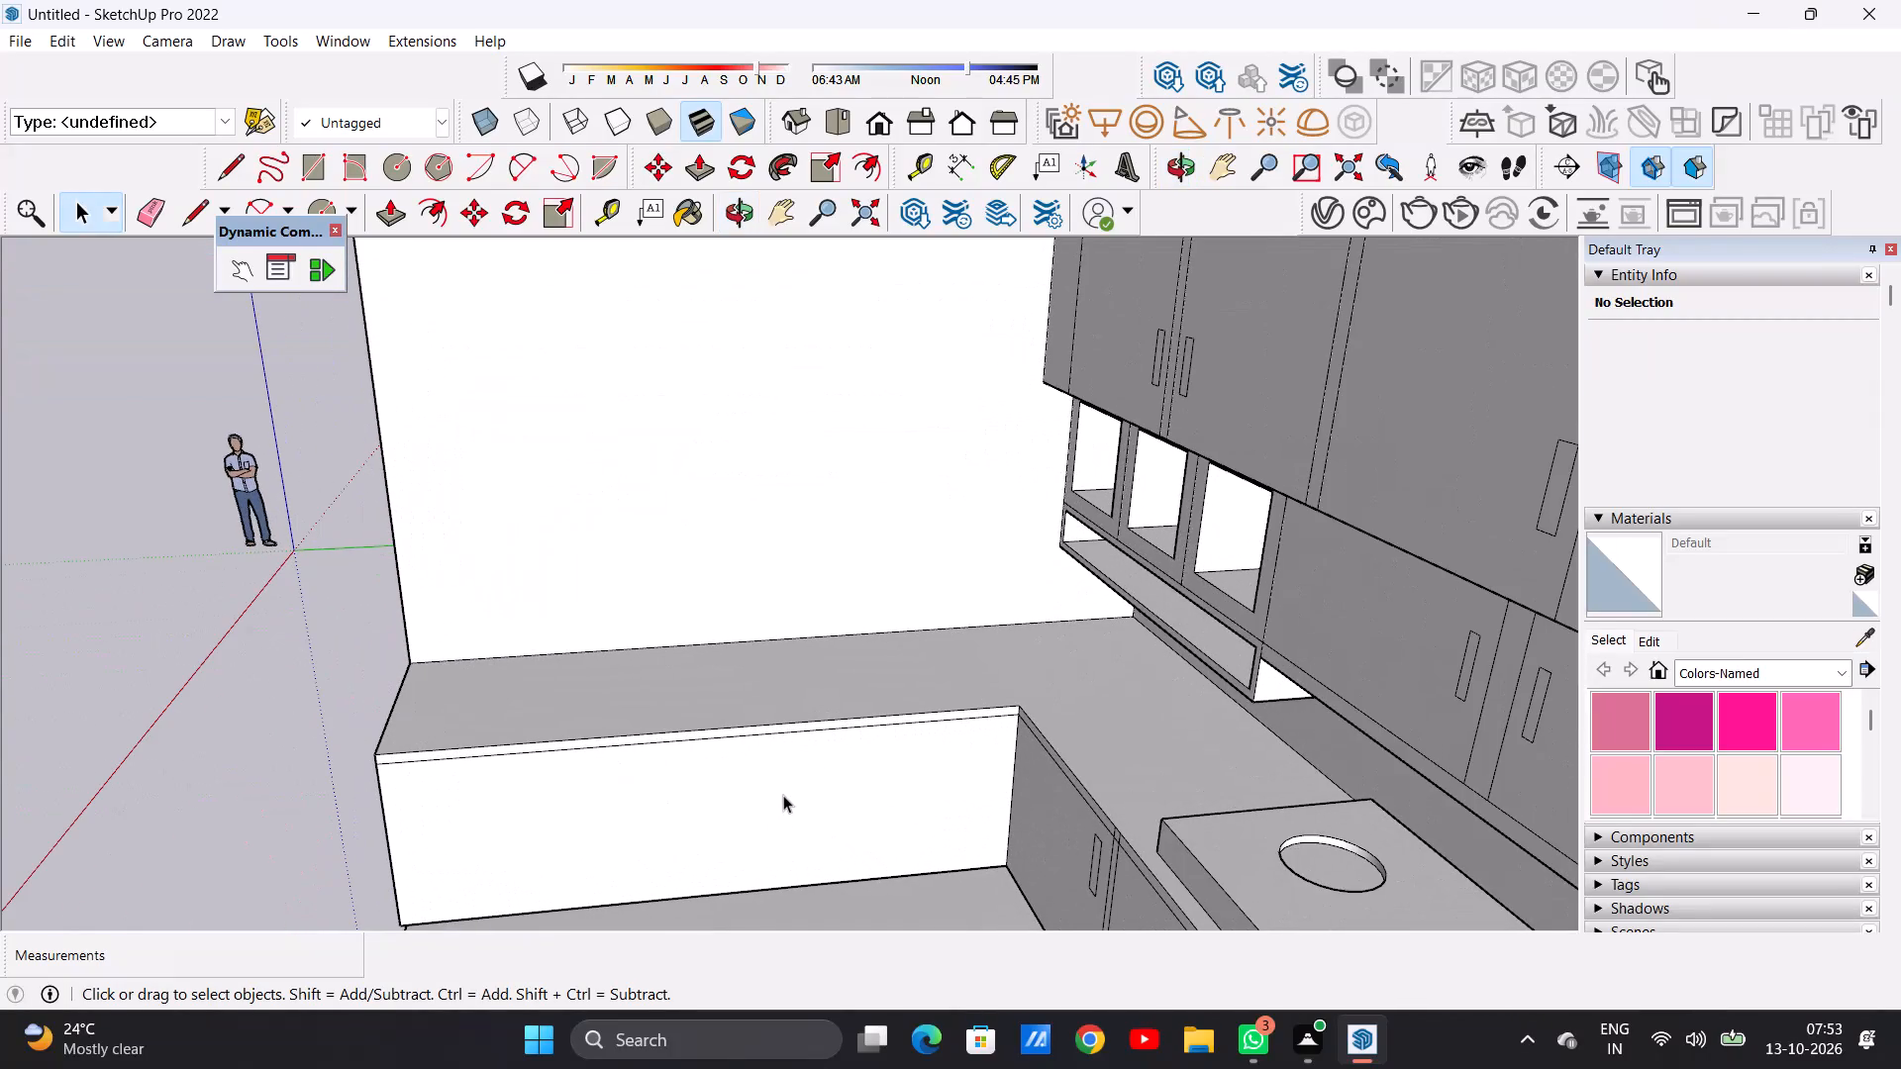
pyautogui.scroll(-7, 790, 714)
pyautogui.moveTo(828, 813); pyautogui.dragTo(806, 960, button='middle')
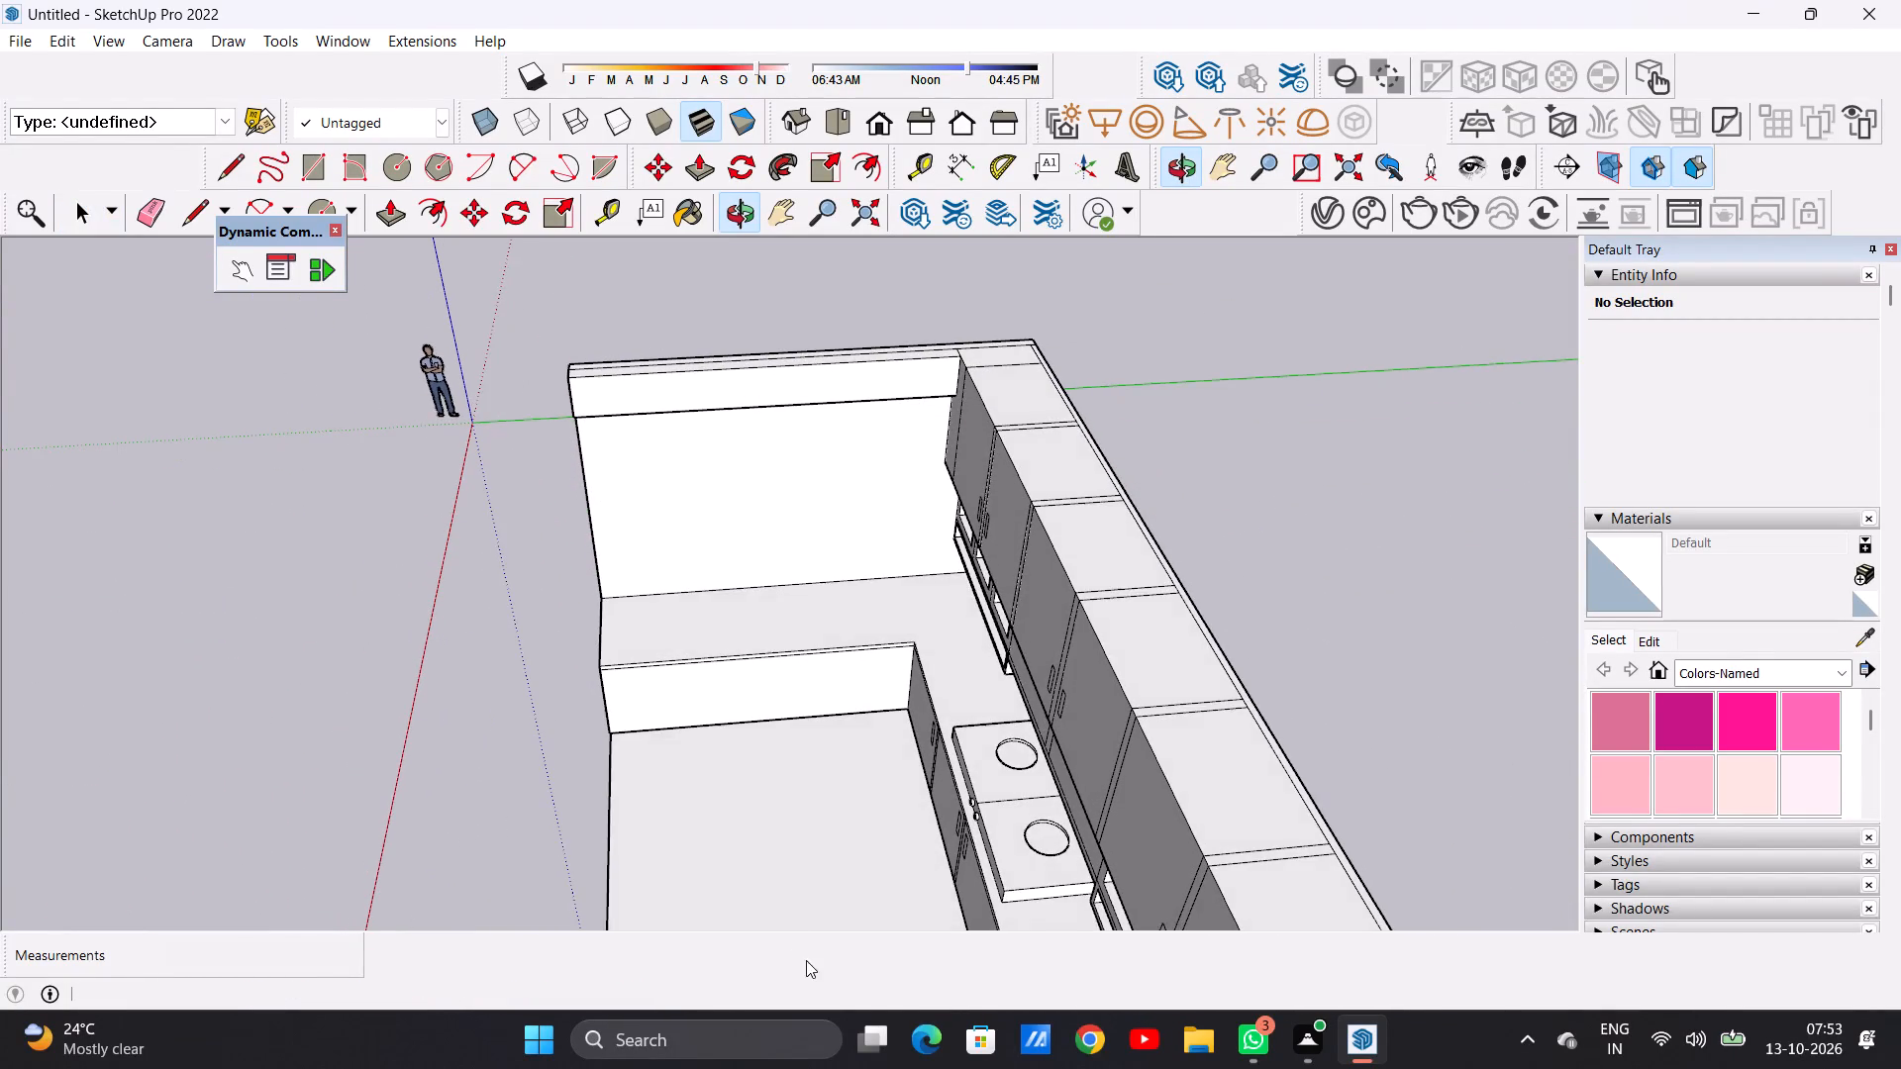
pyautogui.scroll(6, 702, 657)
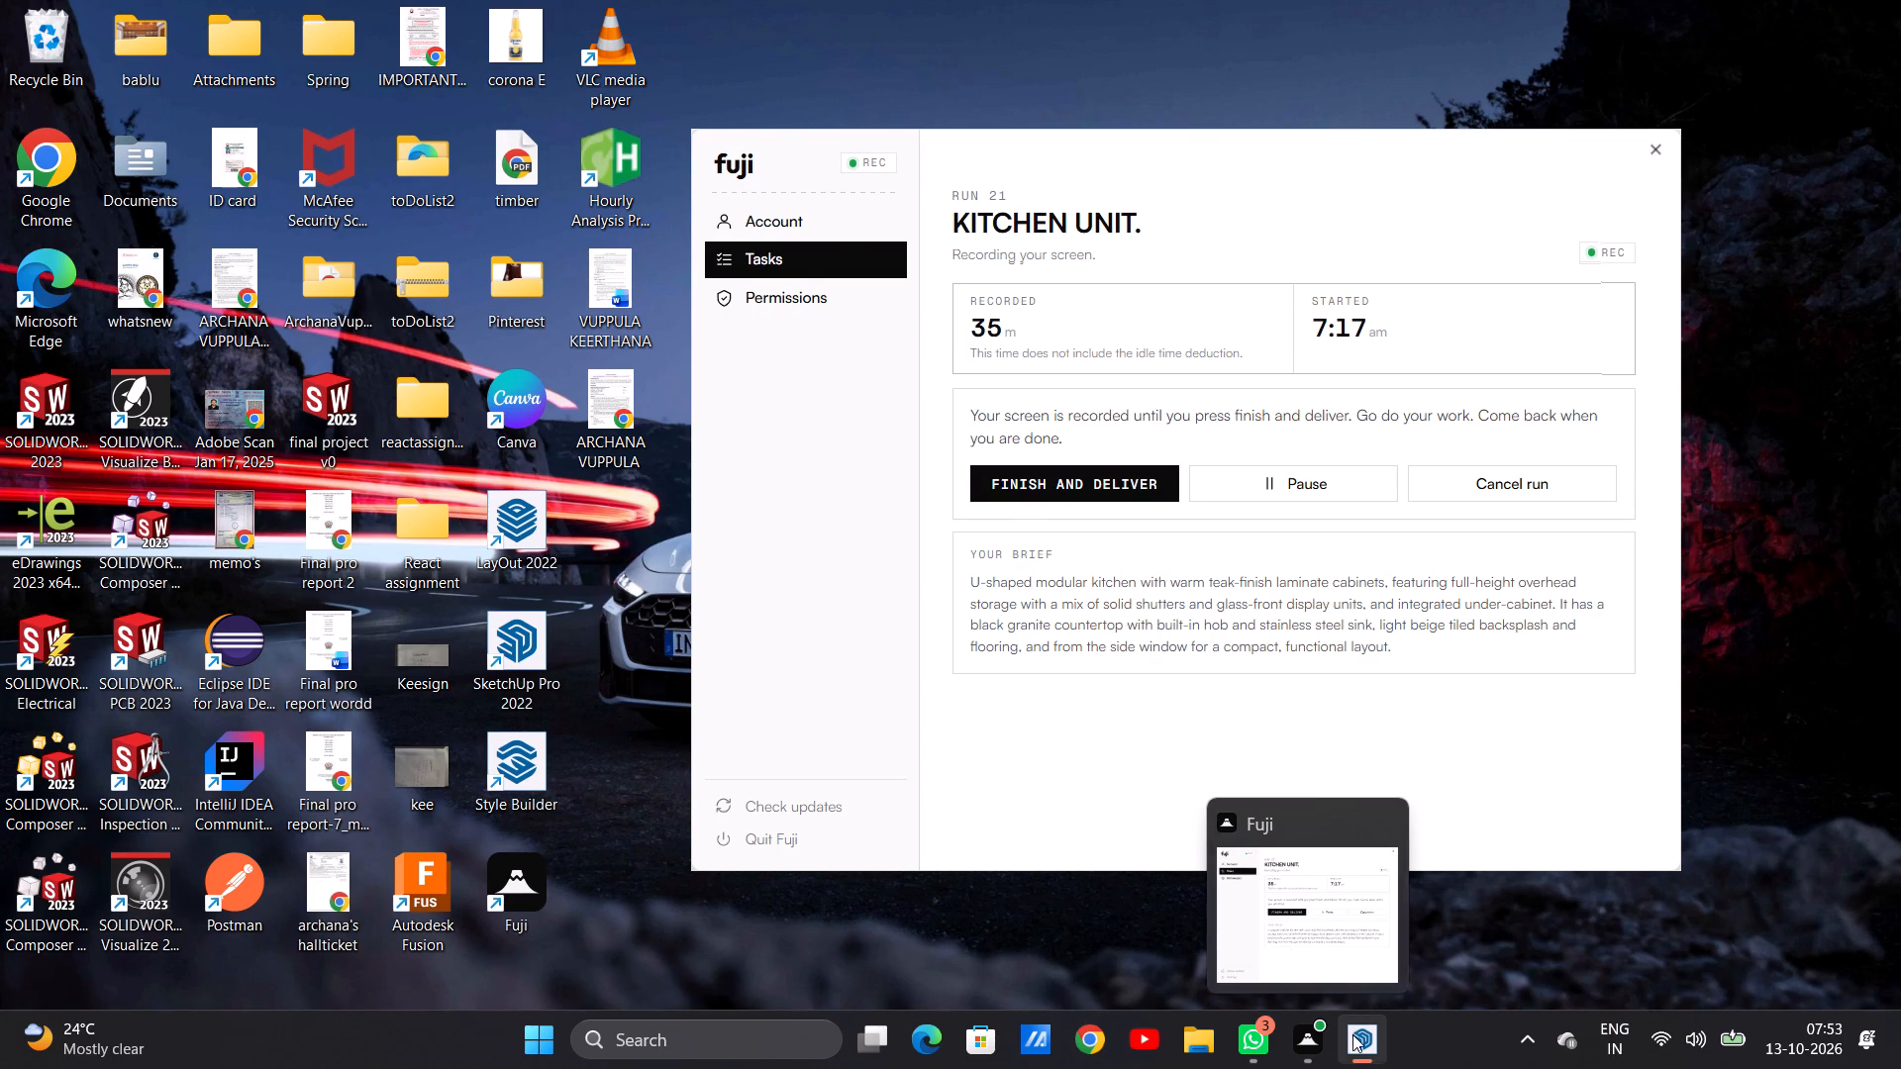
pyautogui.click(1272, 904)
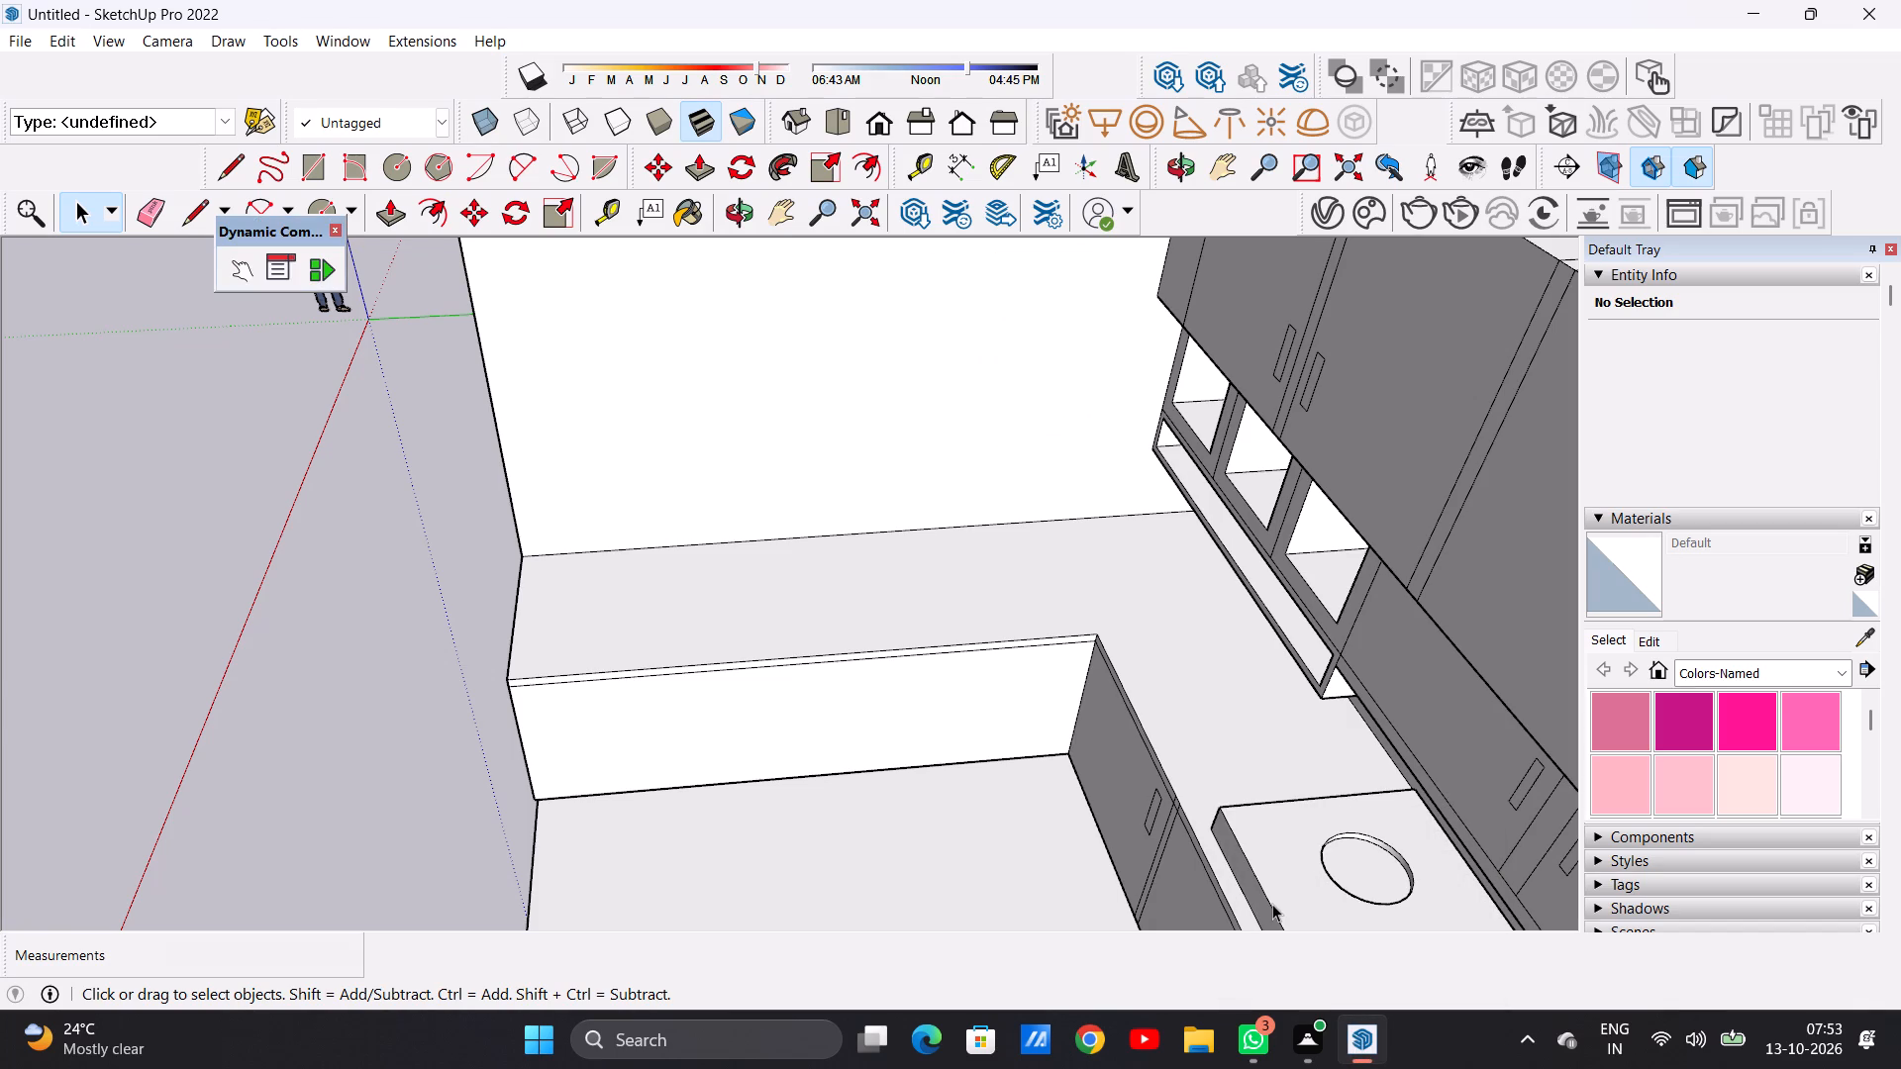
# Draw a rectangle about 5' 8" by 3' 6" on the counter top along the side wall.
pyautogui.scroll(-3, 1030, 769)
pyautogui.moveTo(1016, 697); pyautogui.dragTo(900, 681, button='middle')
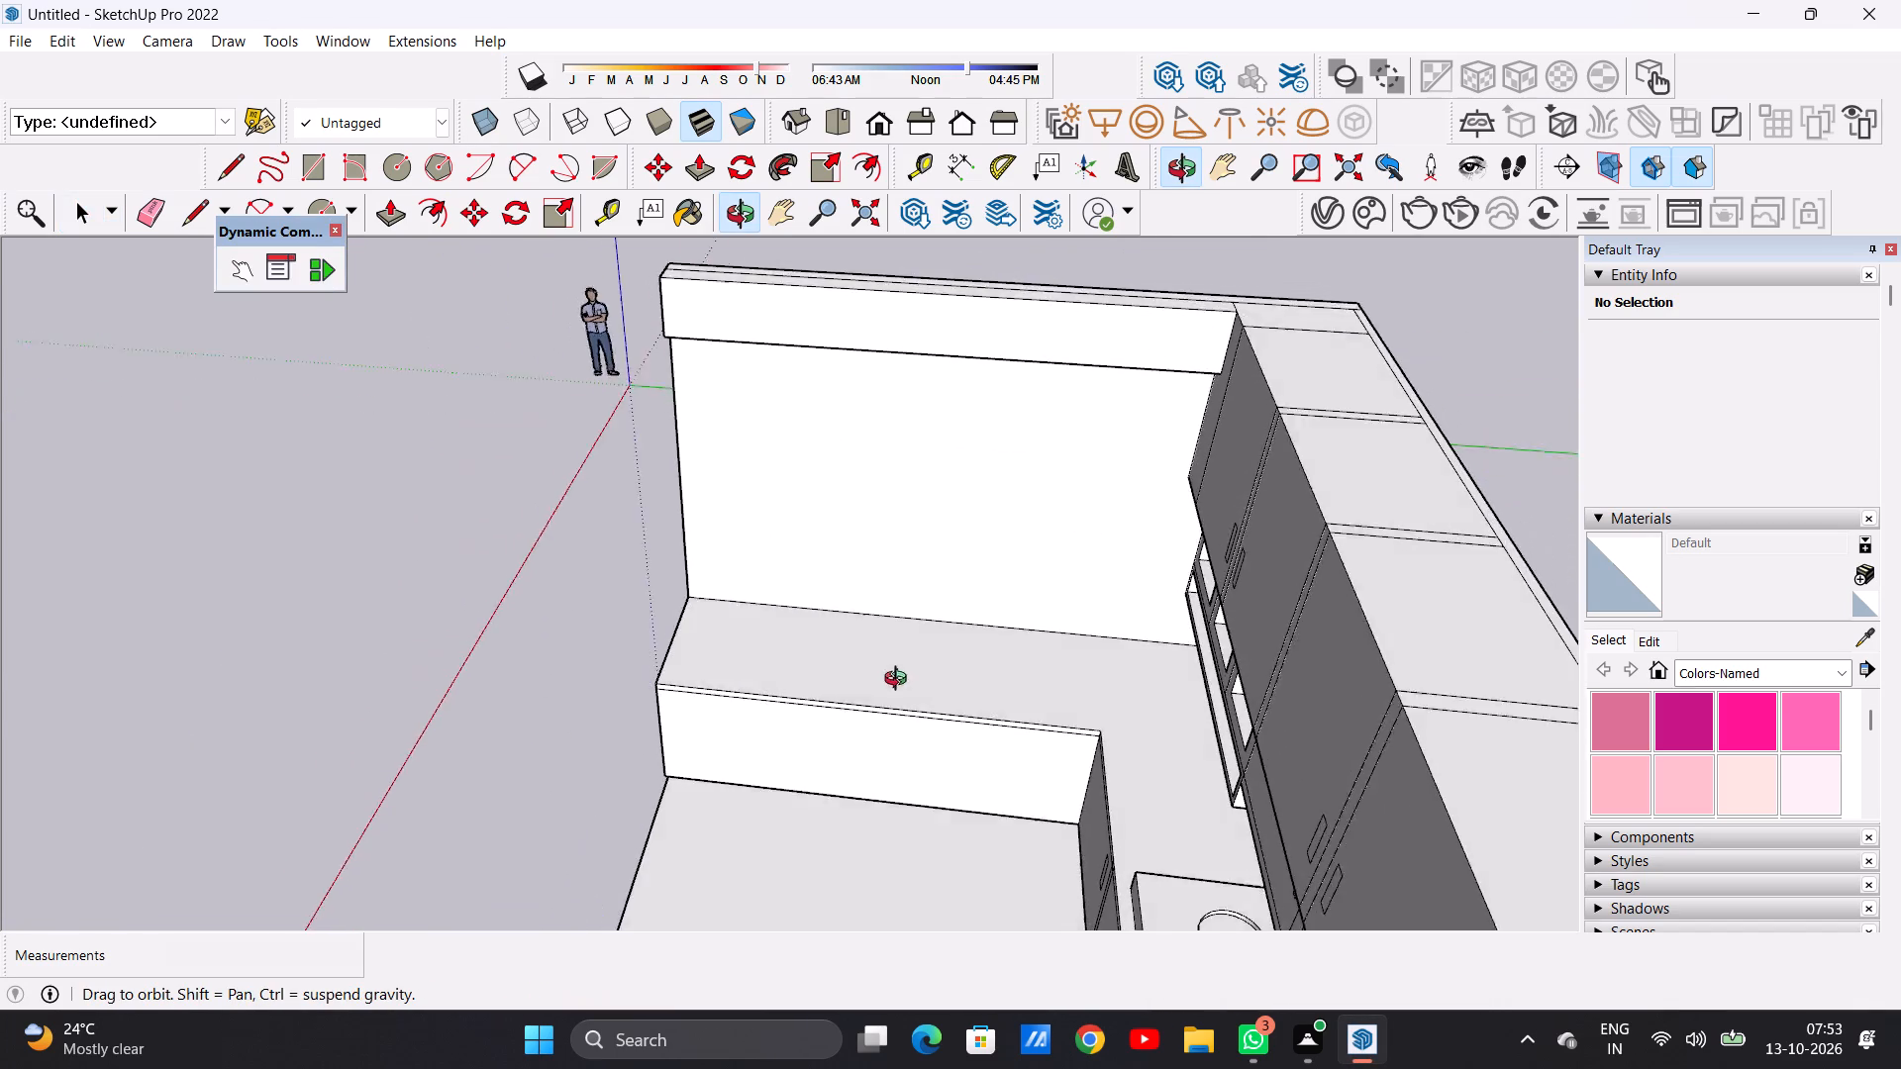
pyautogui.moveTo(900, 681); pyautogui.dragTo(979, 757, button='middle')
pyautogui.scroll(2, 893, 641)
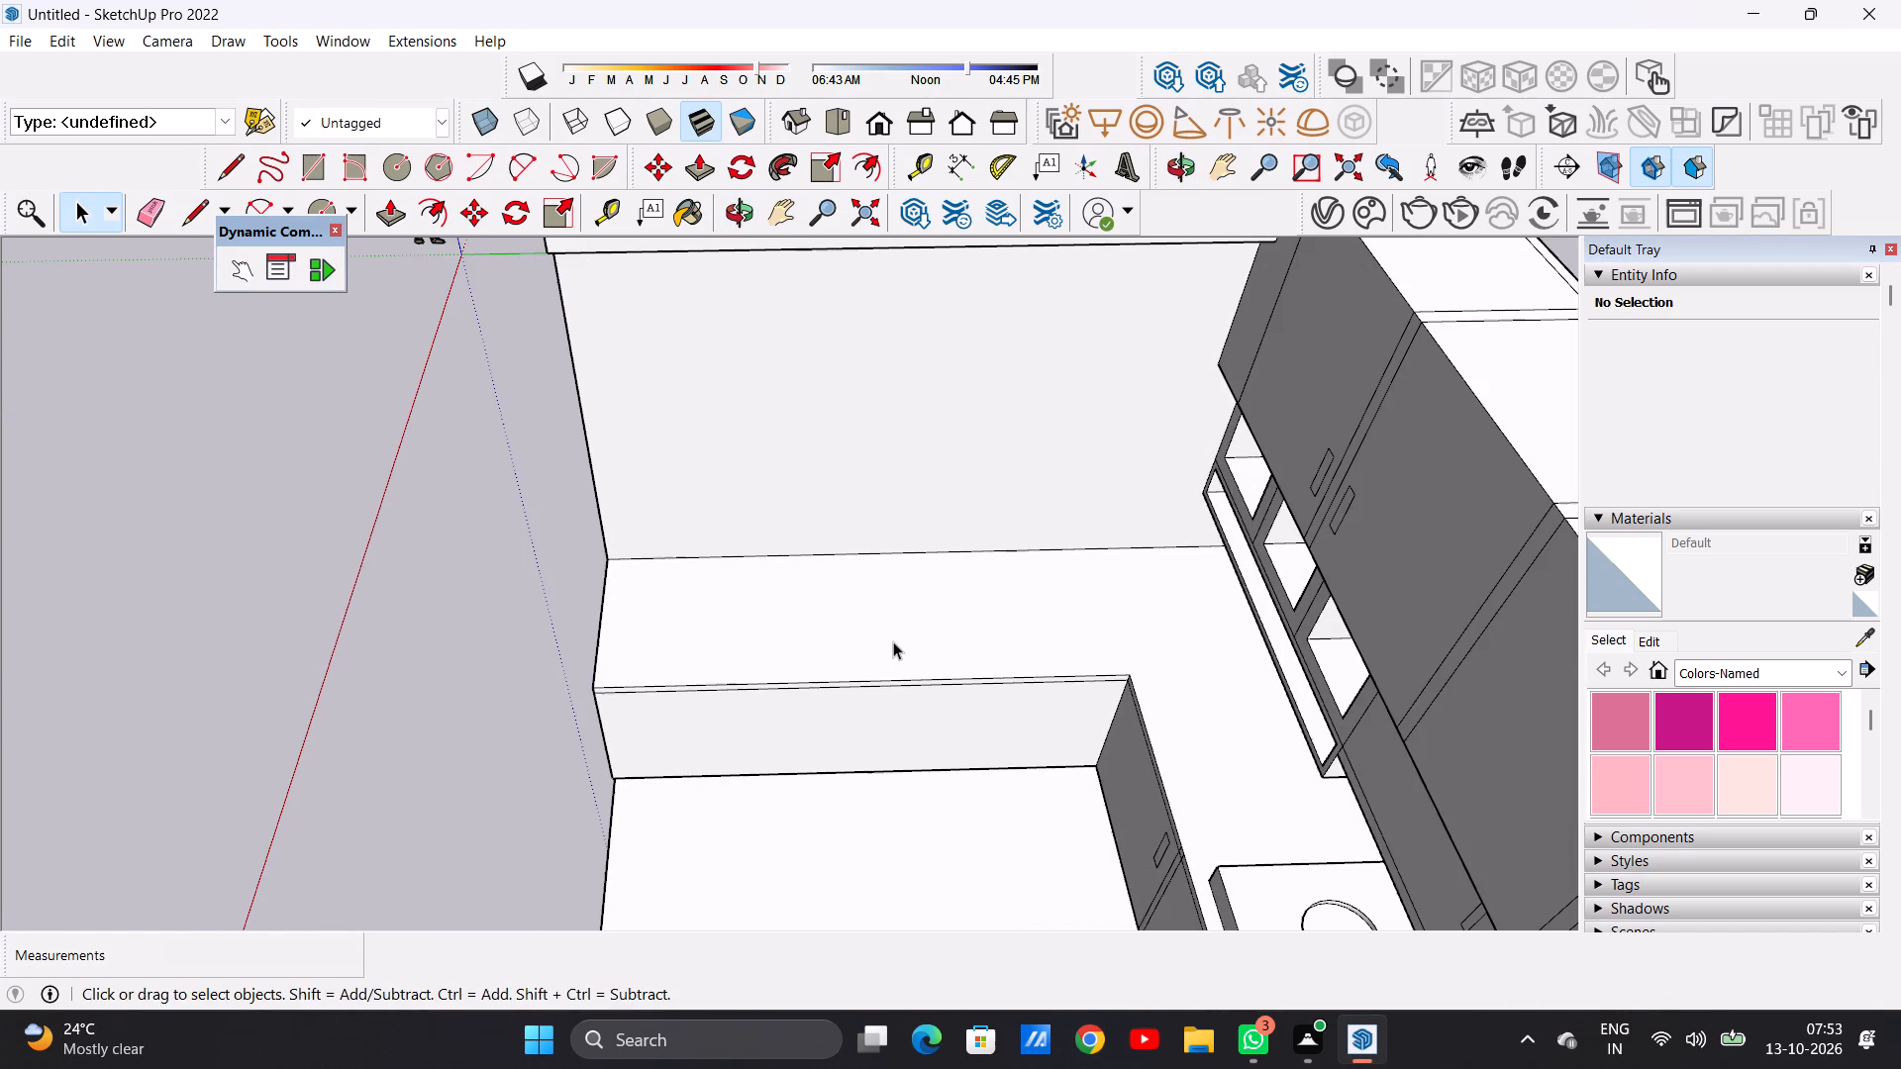
pyautogui.press('r')
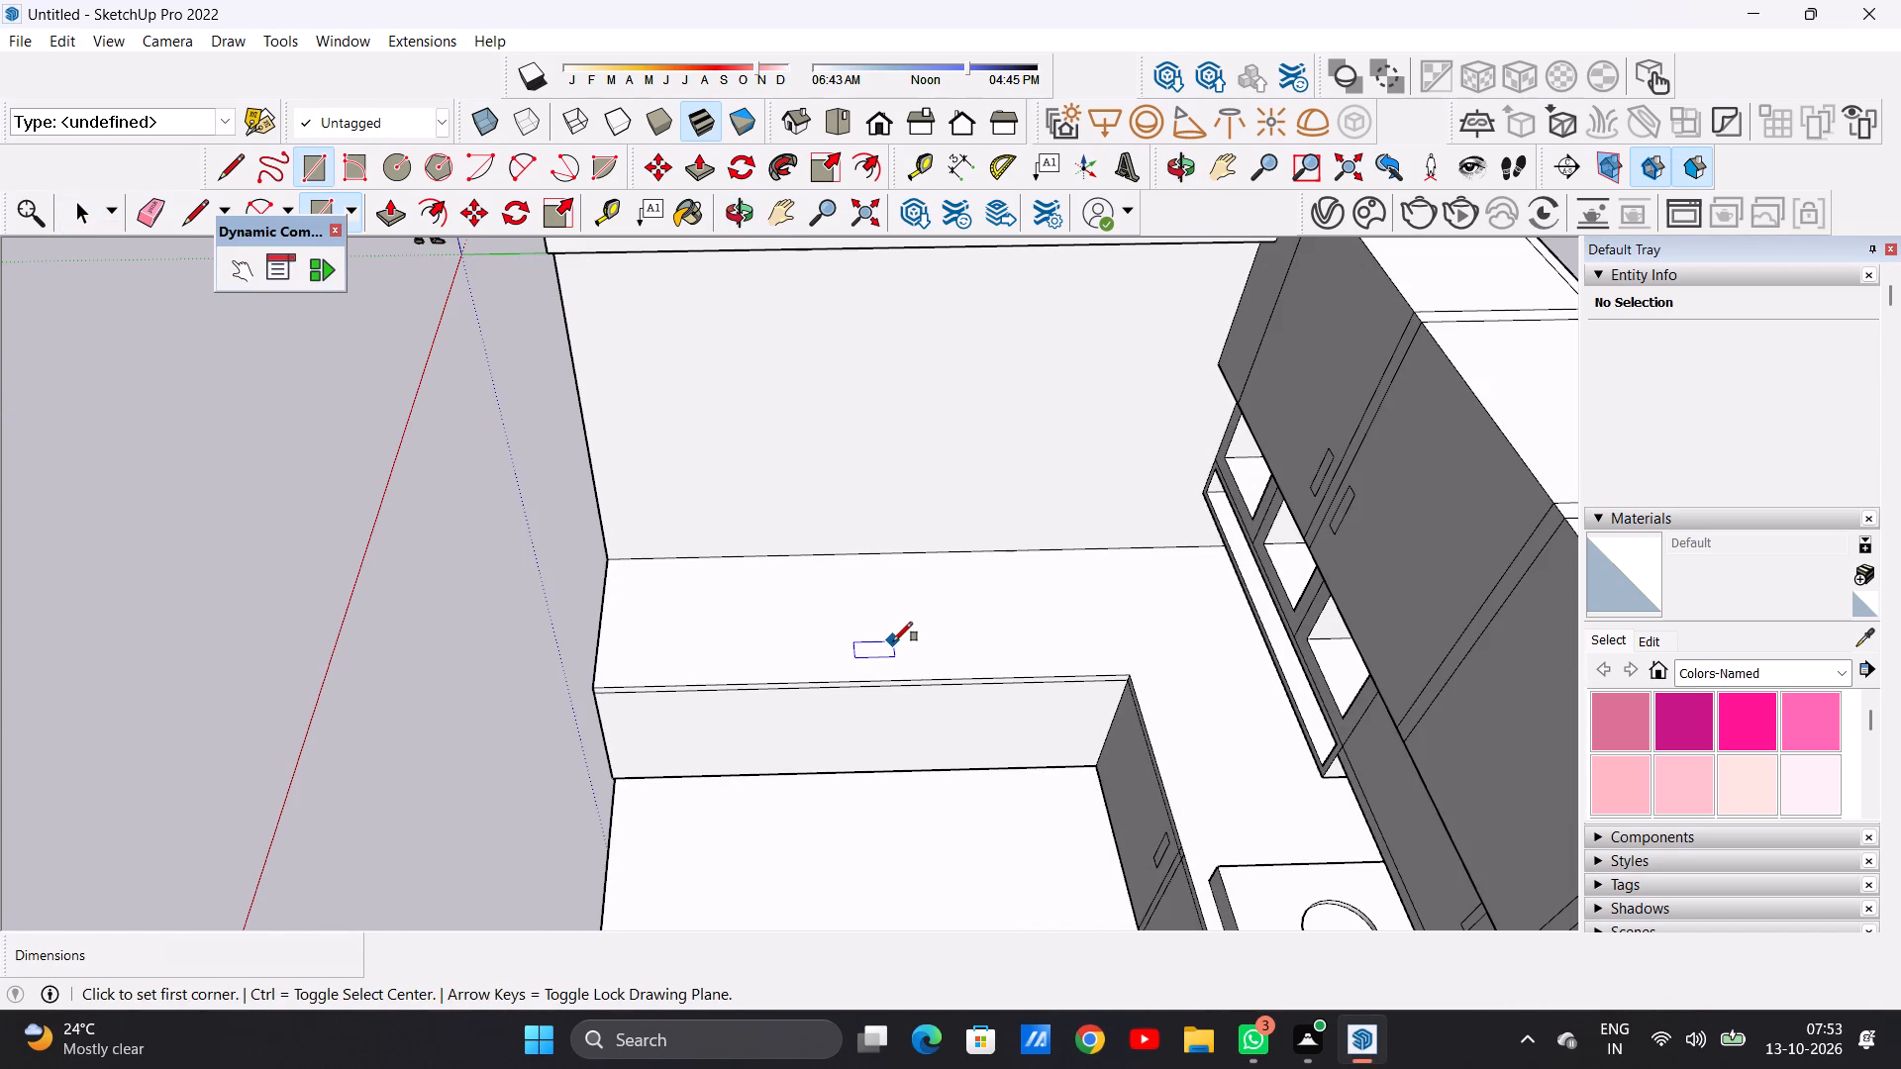
pyautogui.scroll(1, 893, 641)
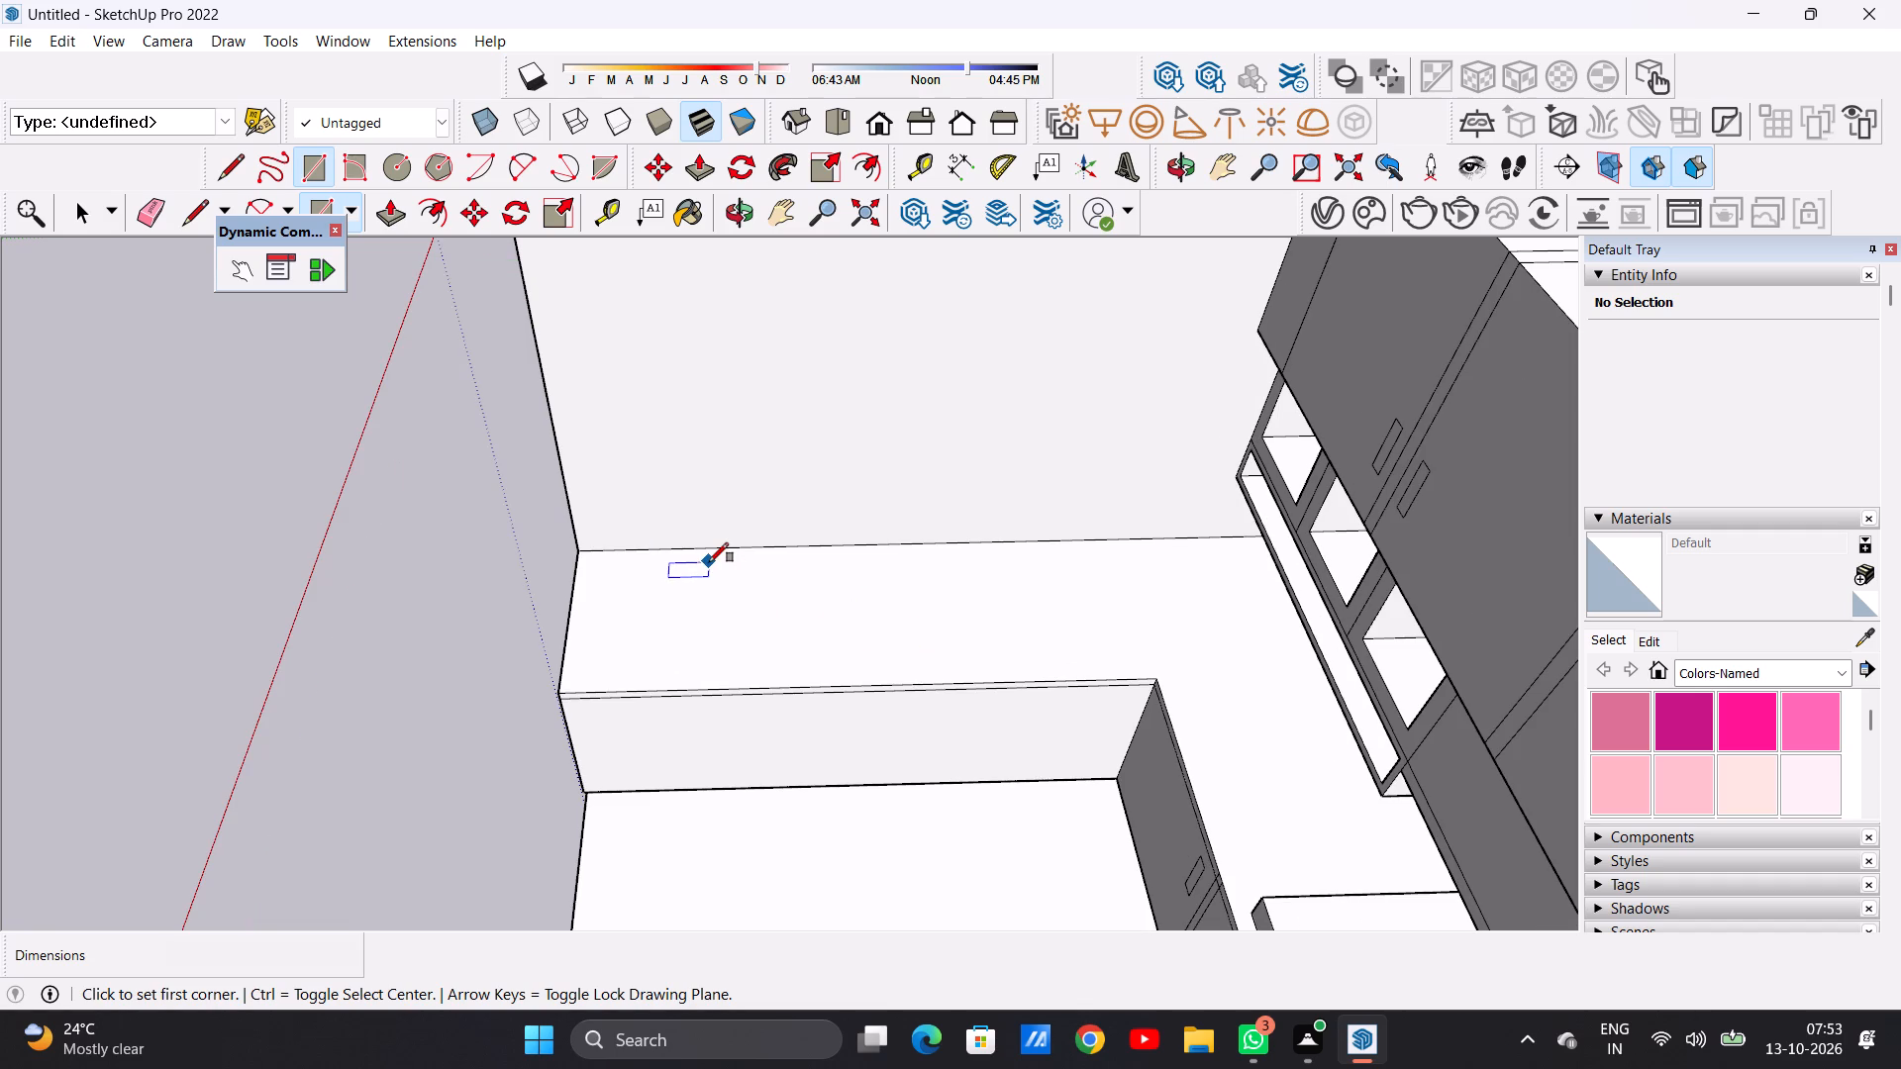
pyautogui.click(690, 562)
pyautogui.click(901, 651)
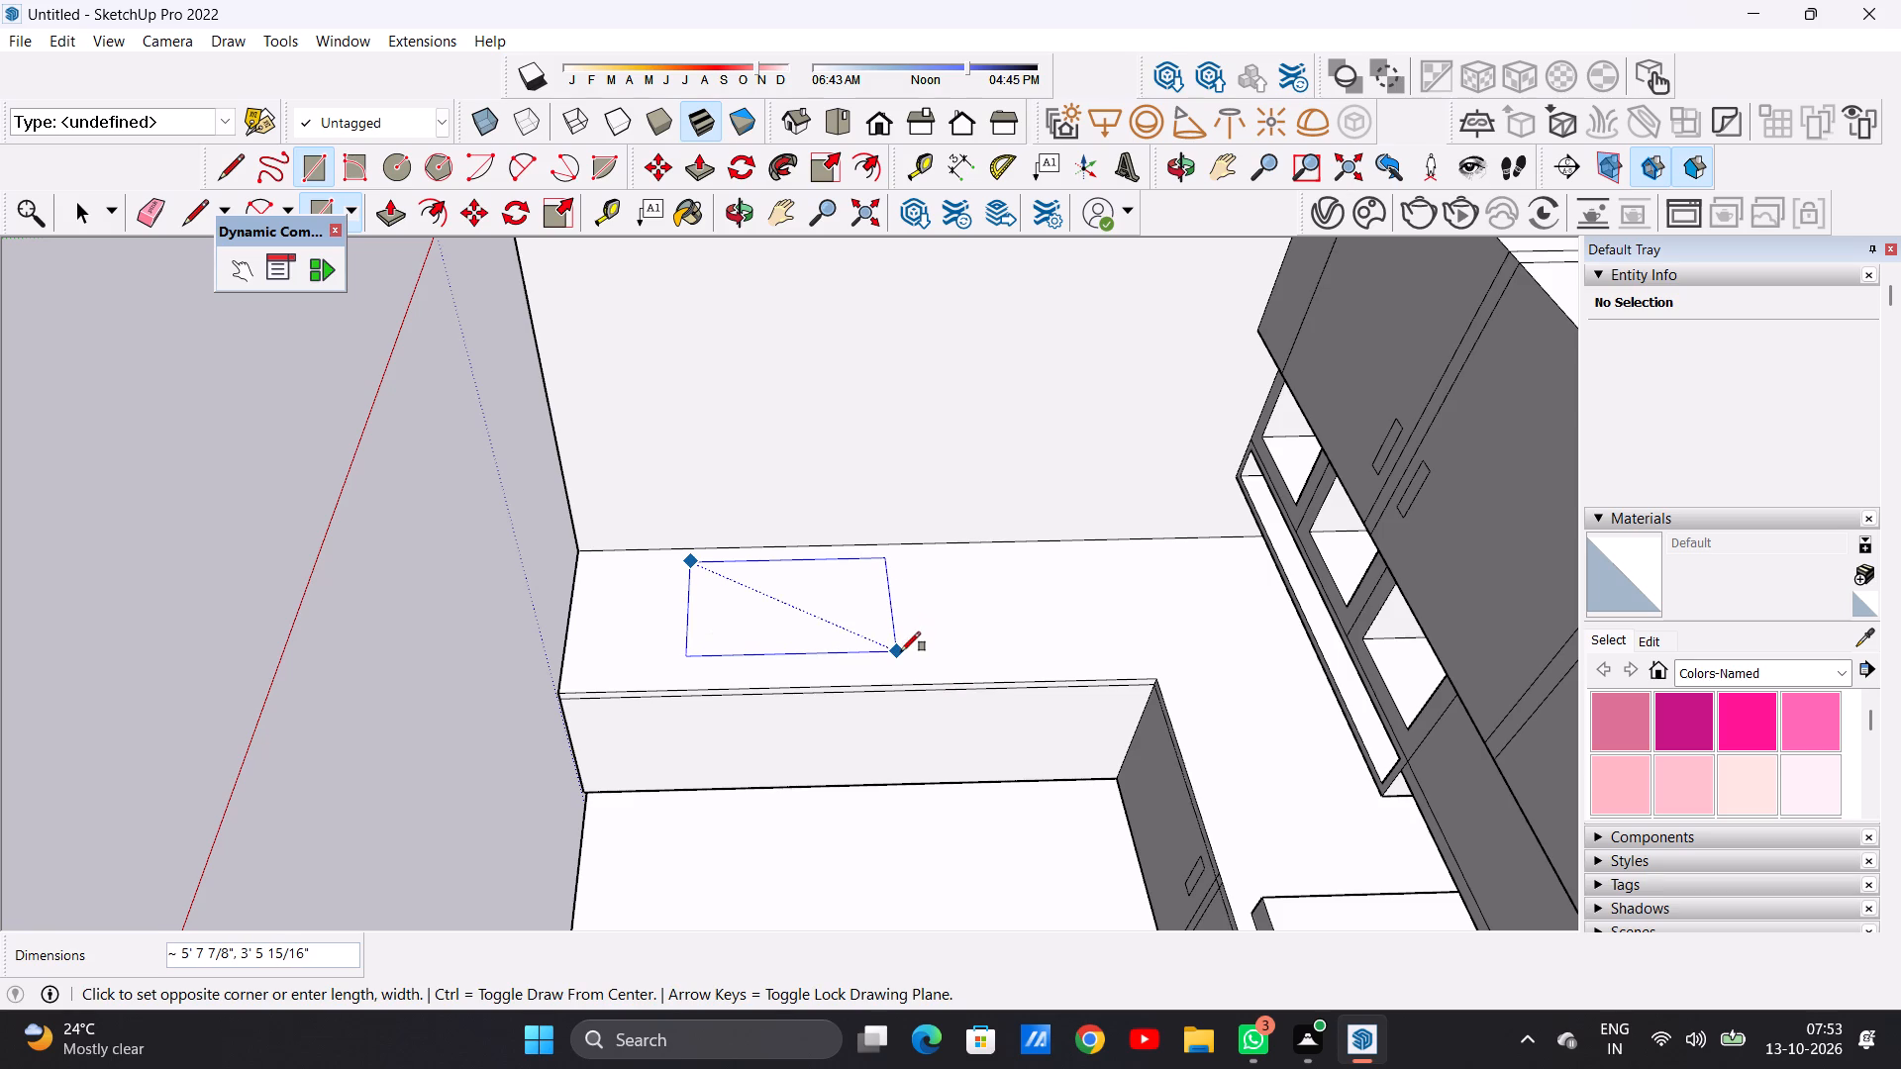
pyautogui.press('space')
# Move the counter-top rectangle 8" away from the side wall, toward the counter's front edge.
pyautogui.doubleClick(822, 619)
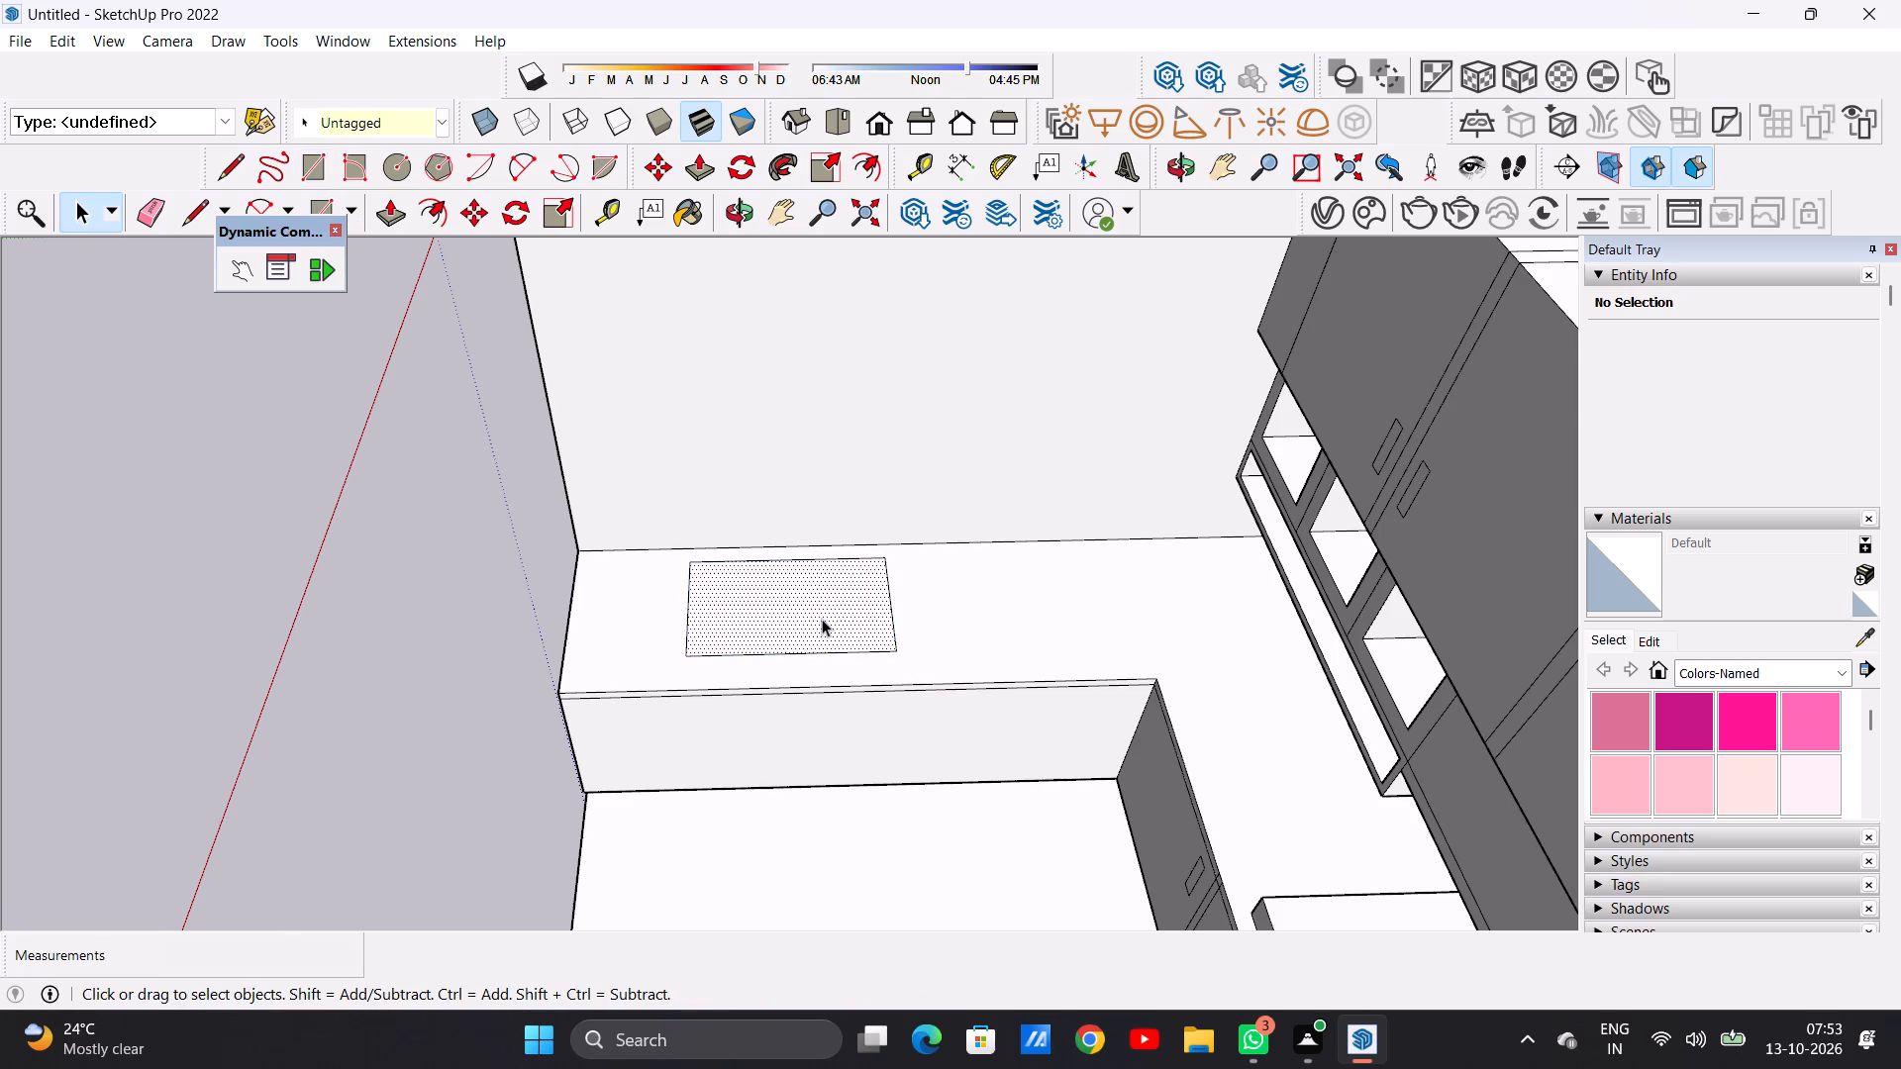
pyautogui.press('m')
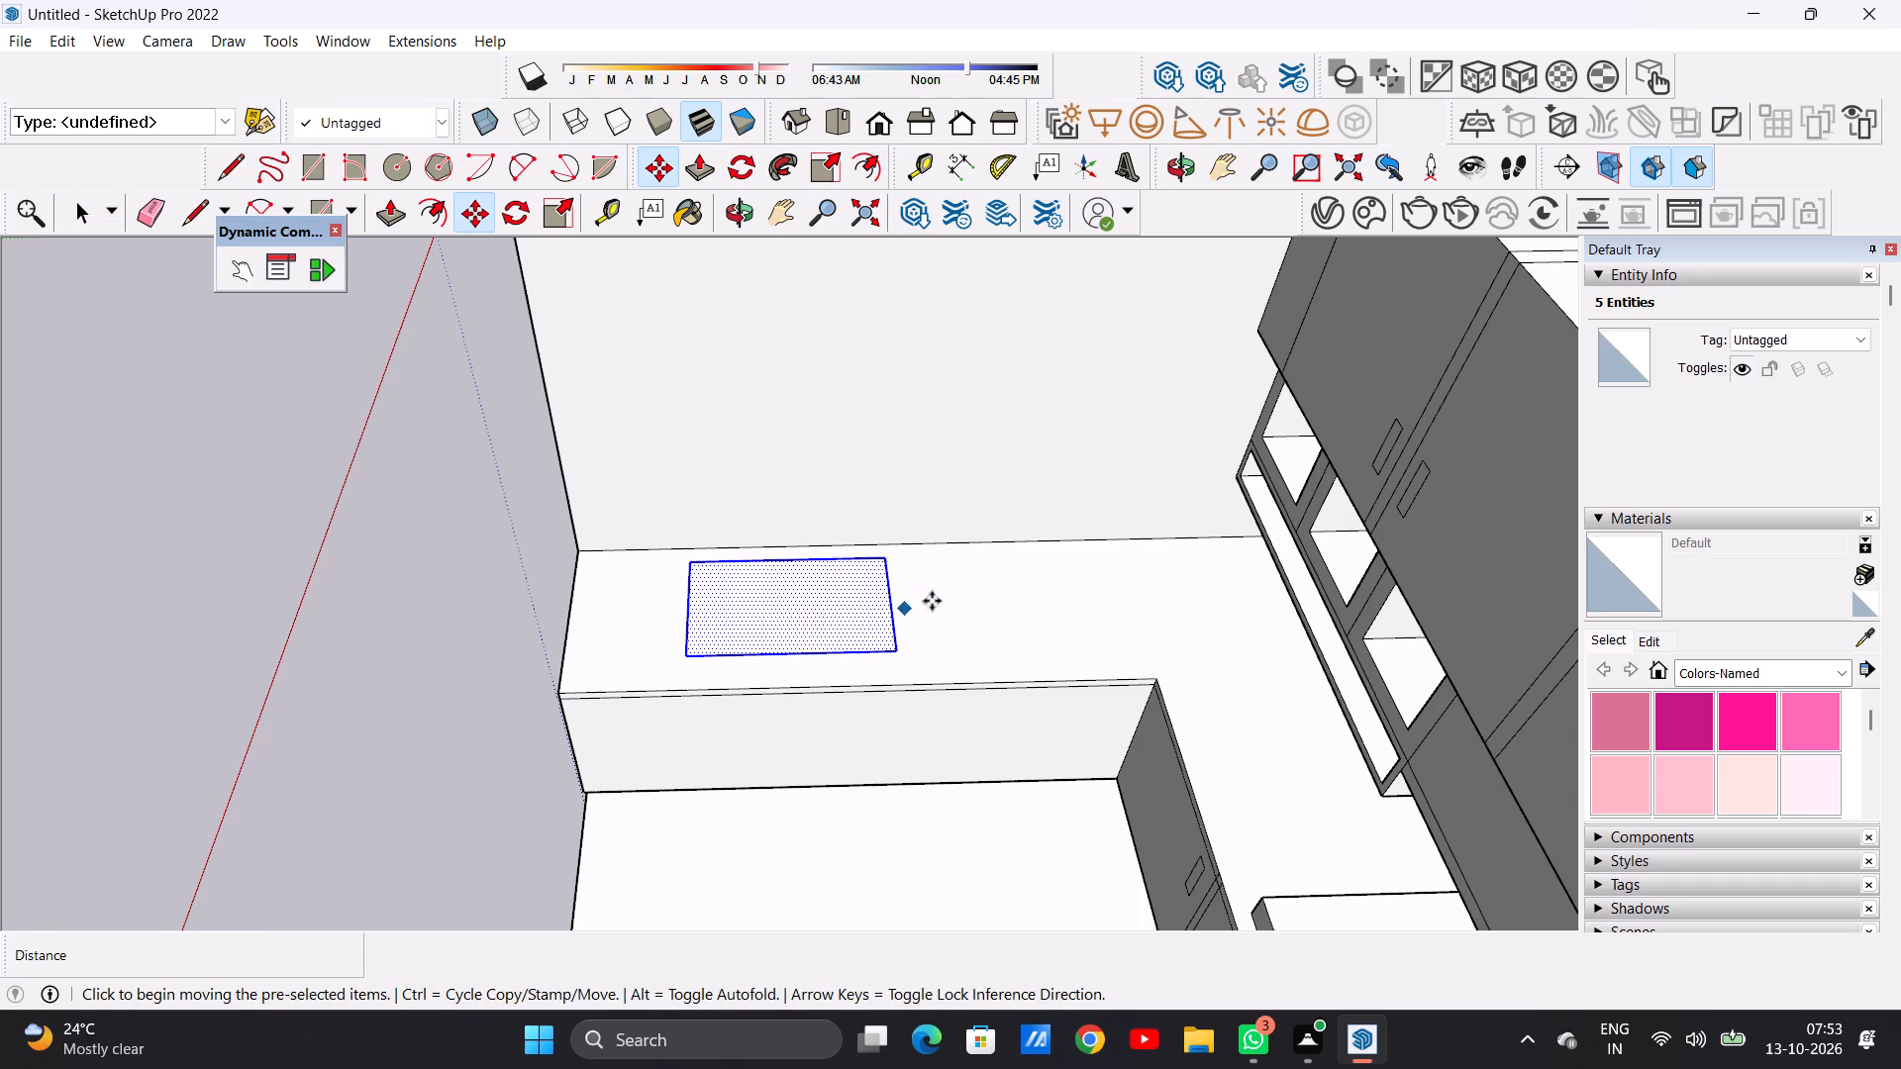
pyautogui.click(895, 651)
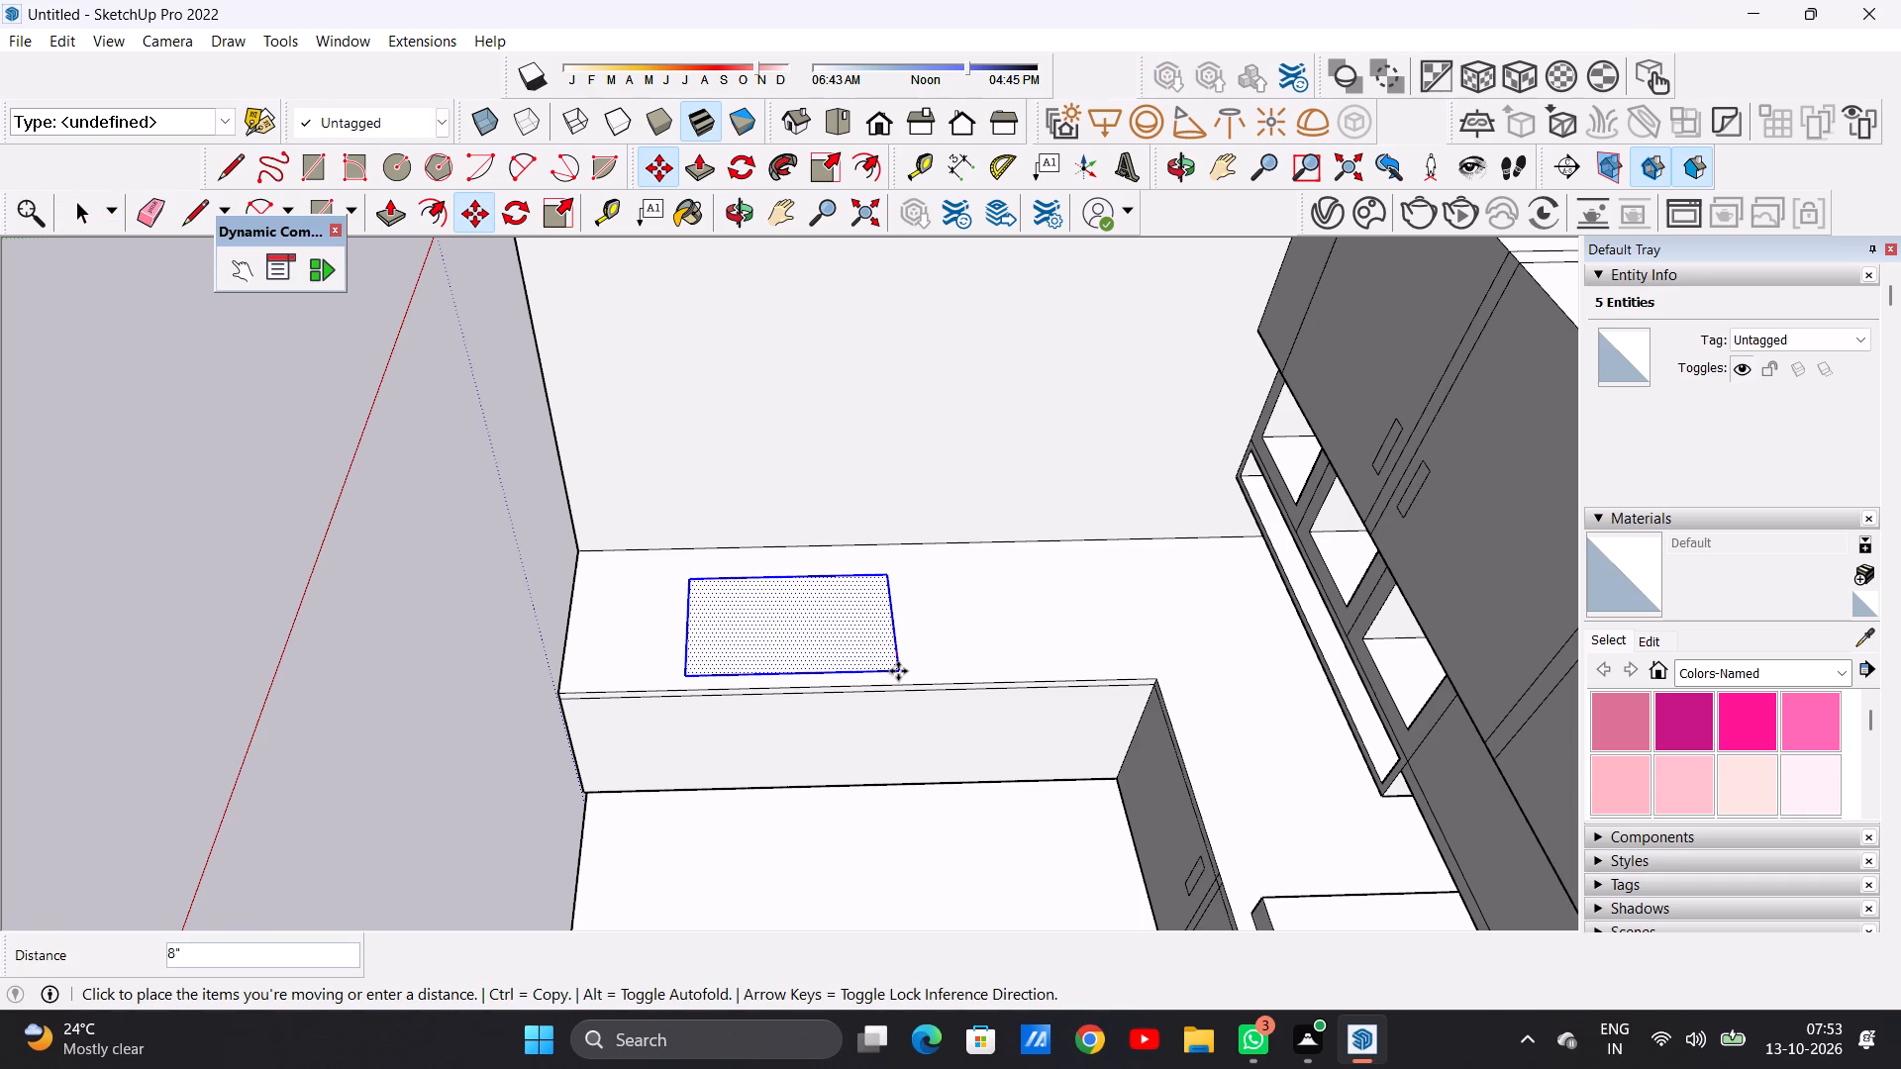
pyautogui.click(898, 671)
pyautogui.press('space')
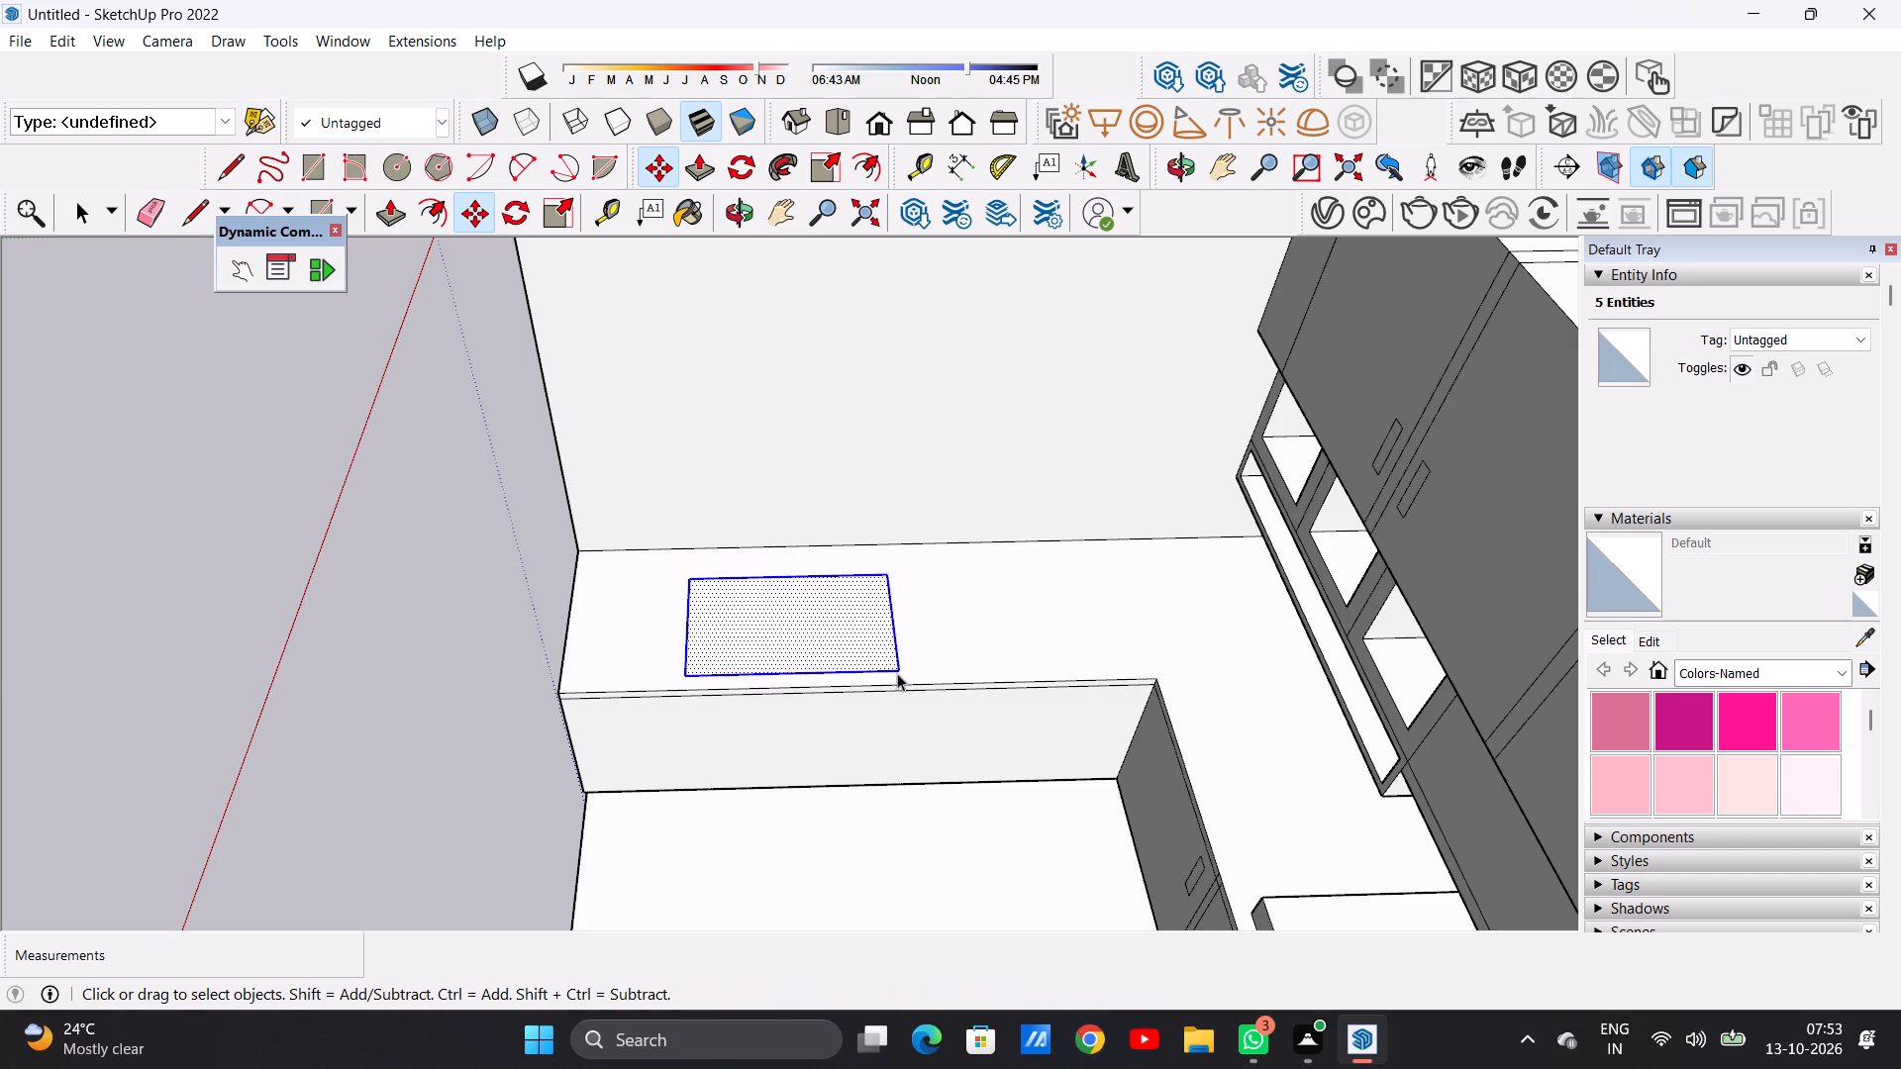
pyautogui.press('space')
# Offset the counter-top rectangle inward about 4 5/8" to form the sink's rim.
pyautogui.scroll(-2, 881, 716)
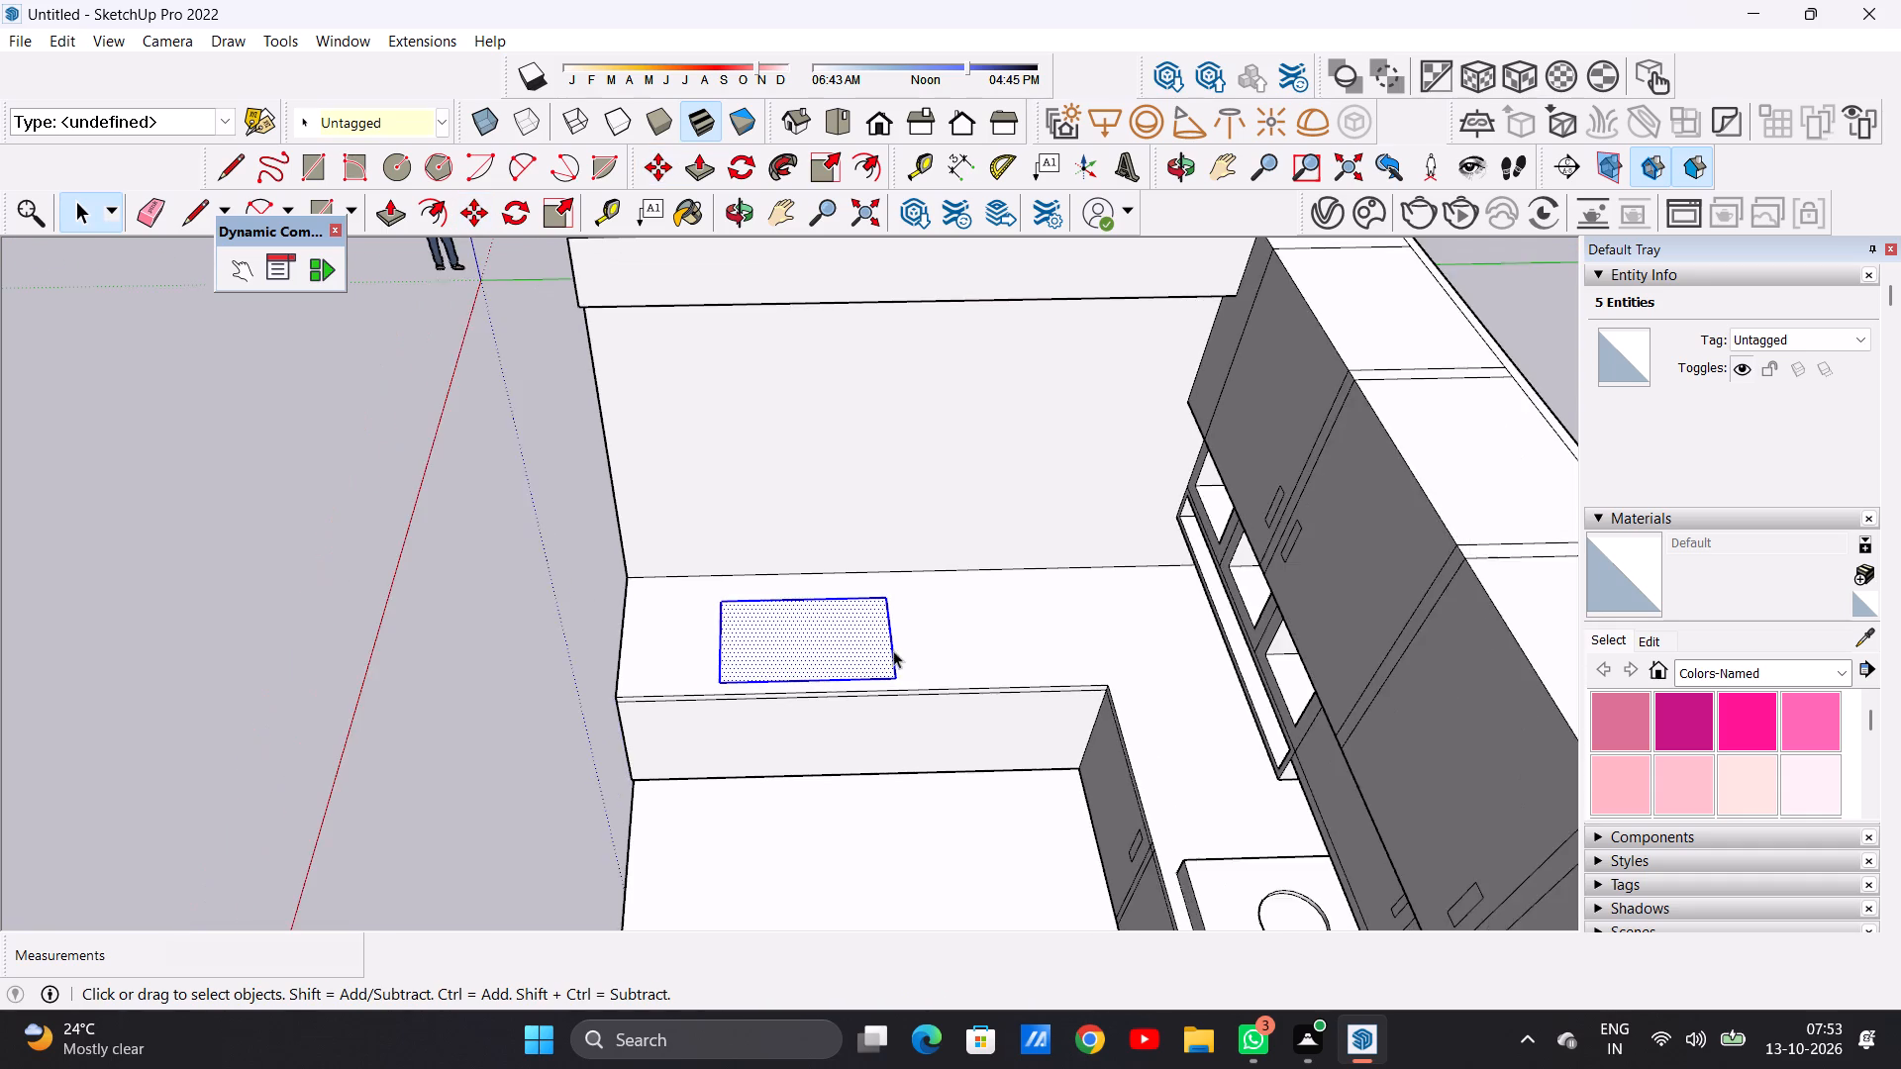
pyautogui.scroll(5, 897, 640)
pyautogui.click(326, 628)
pyautogui.scroll(1, 763, 639)
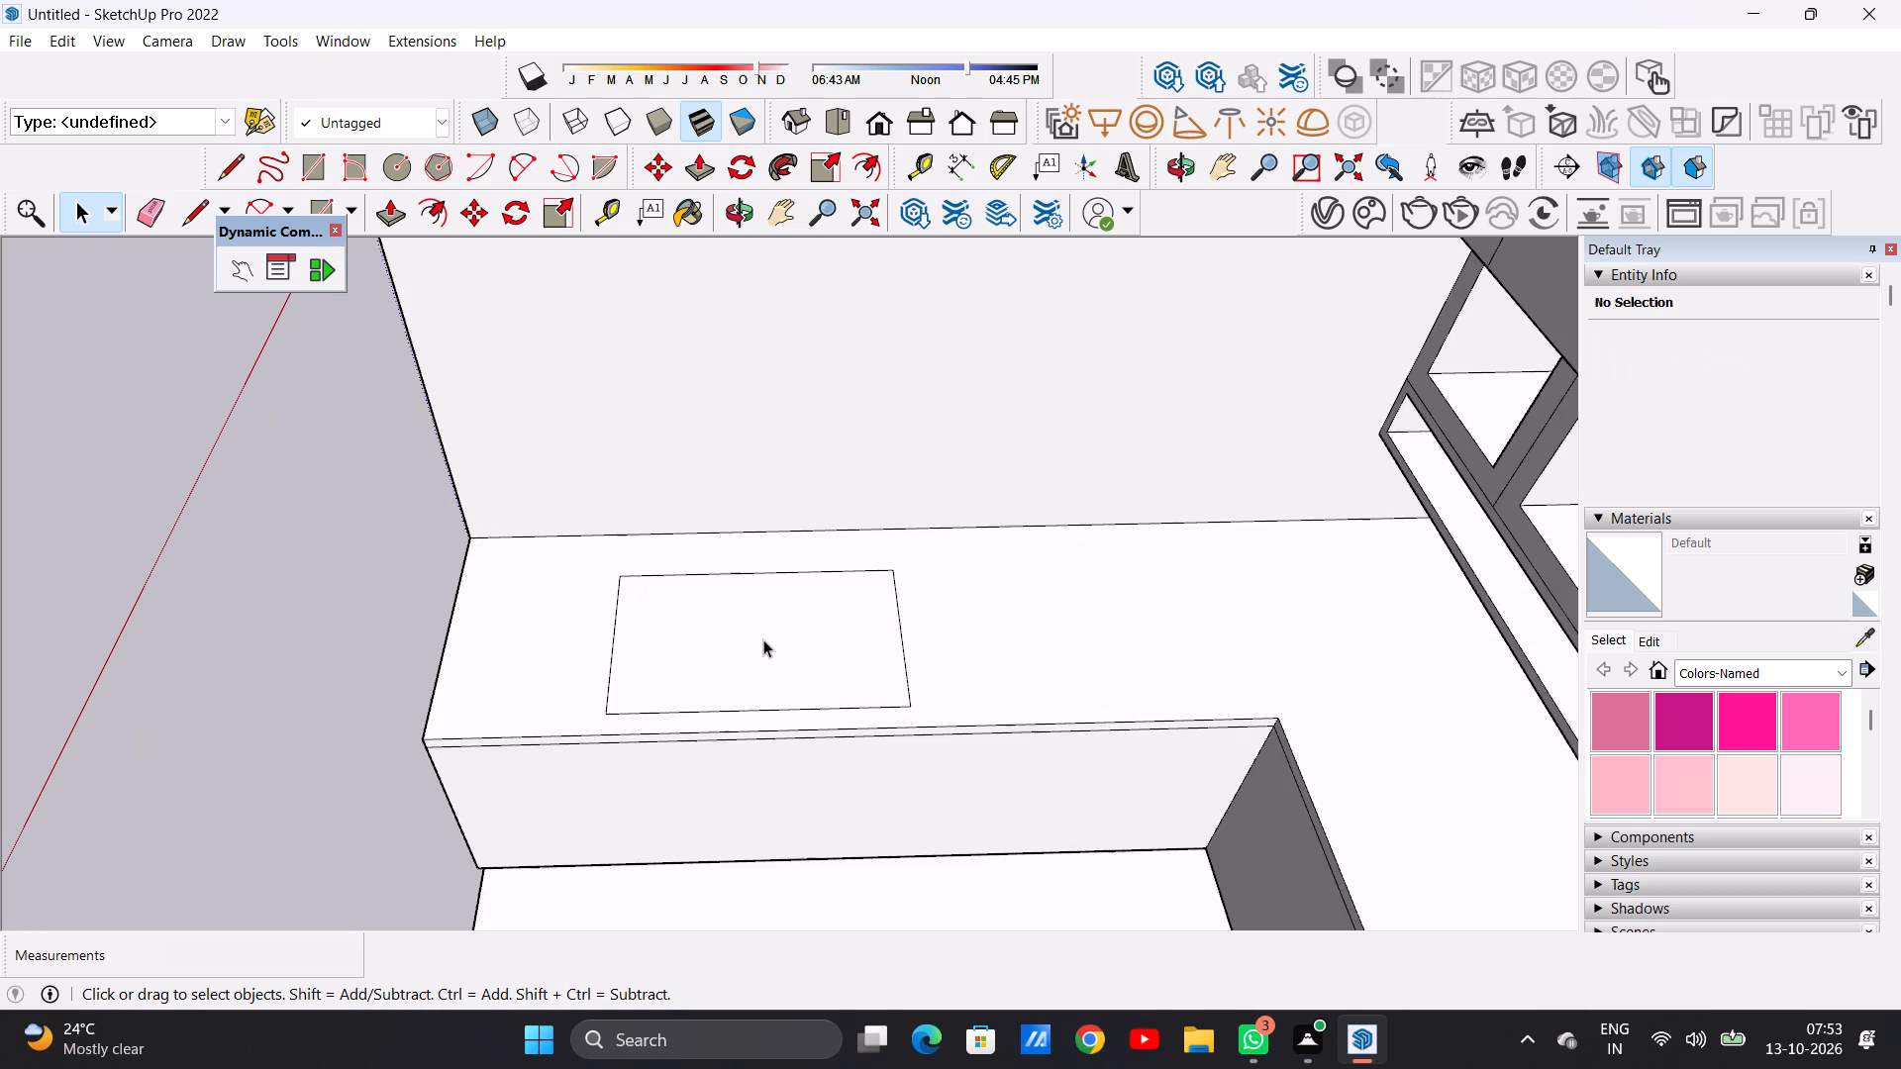
pyautogui.write('OF')
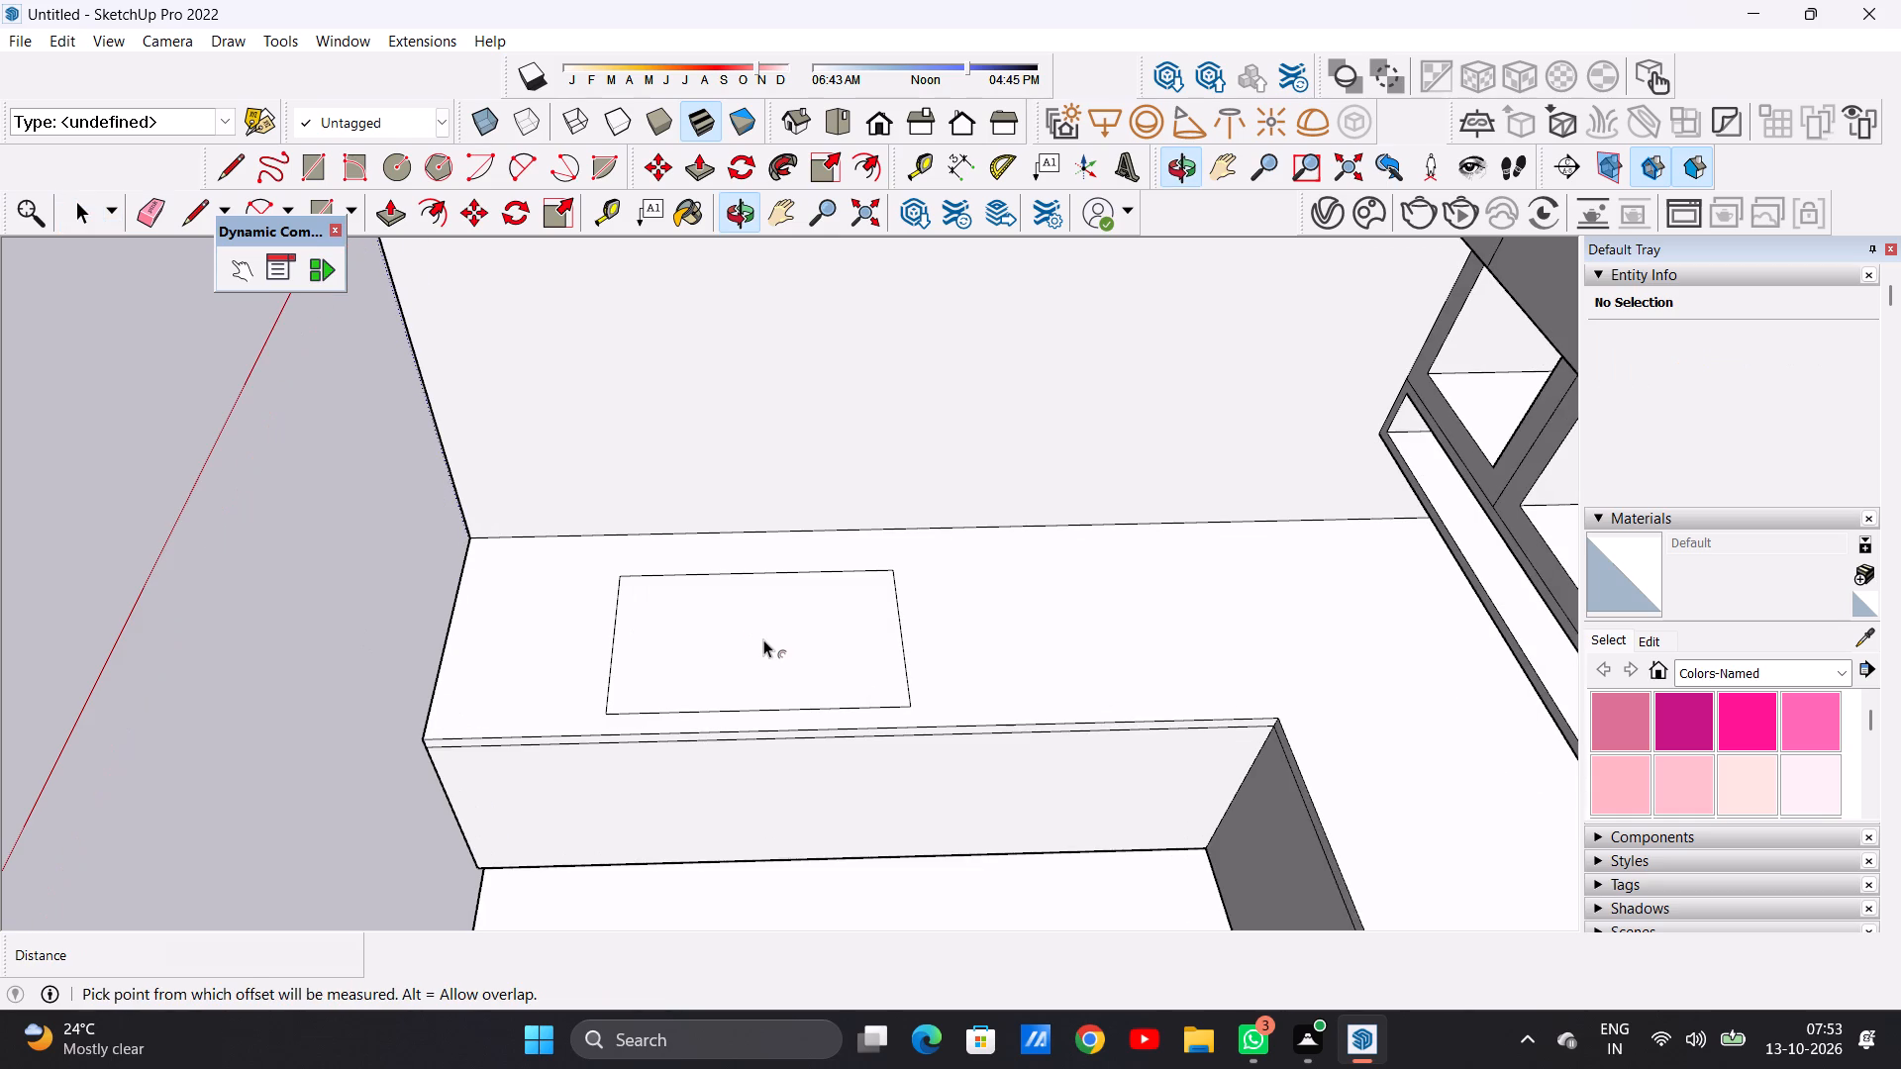
pyautogui.click(750, 626)
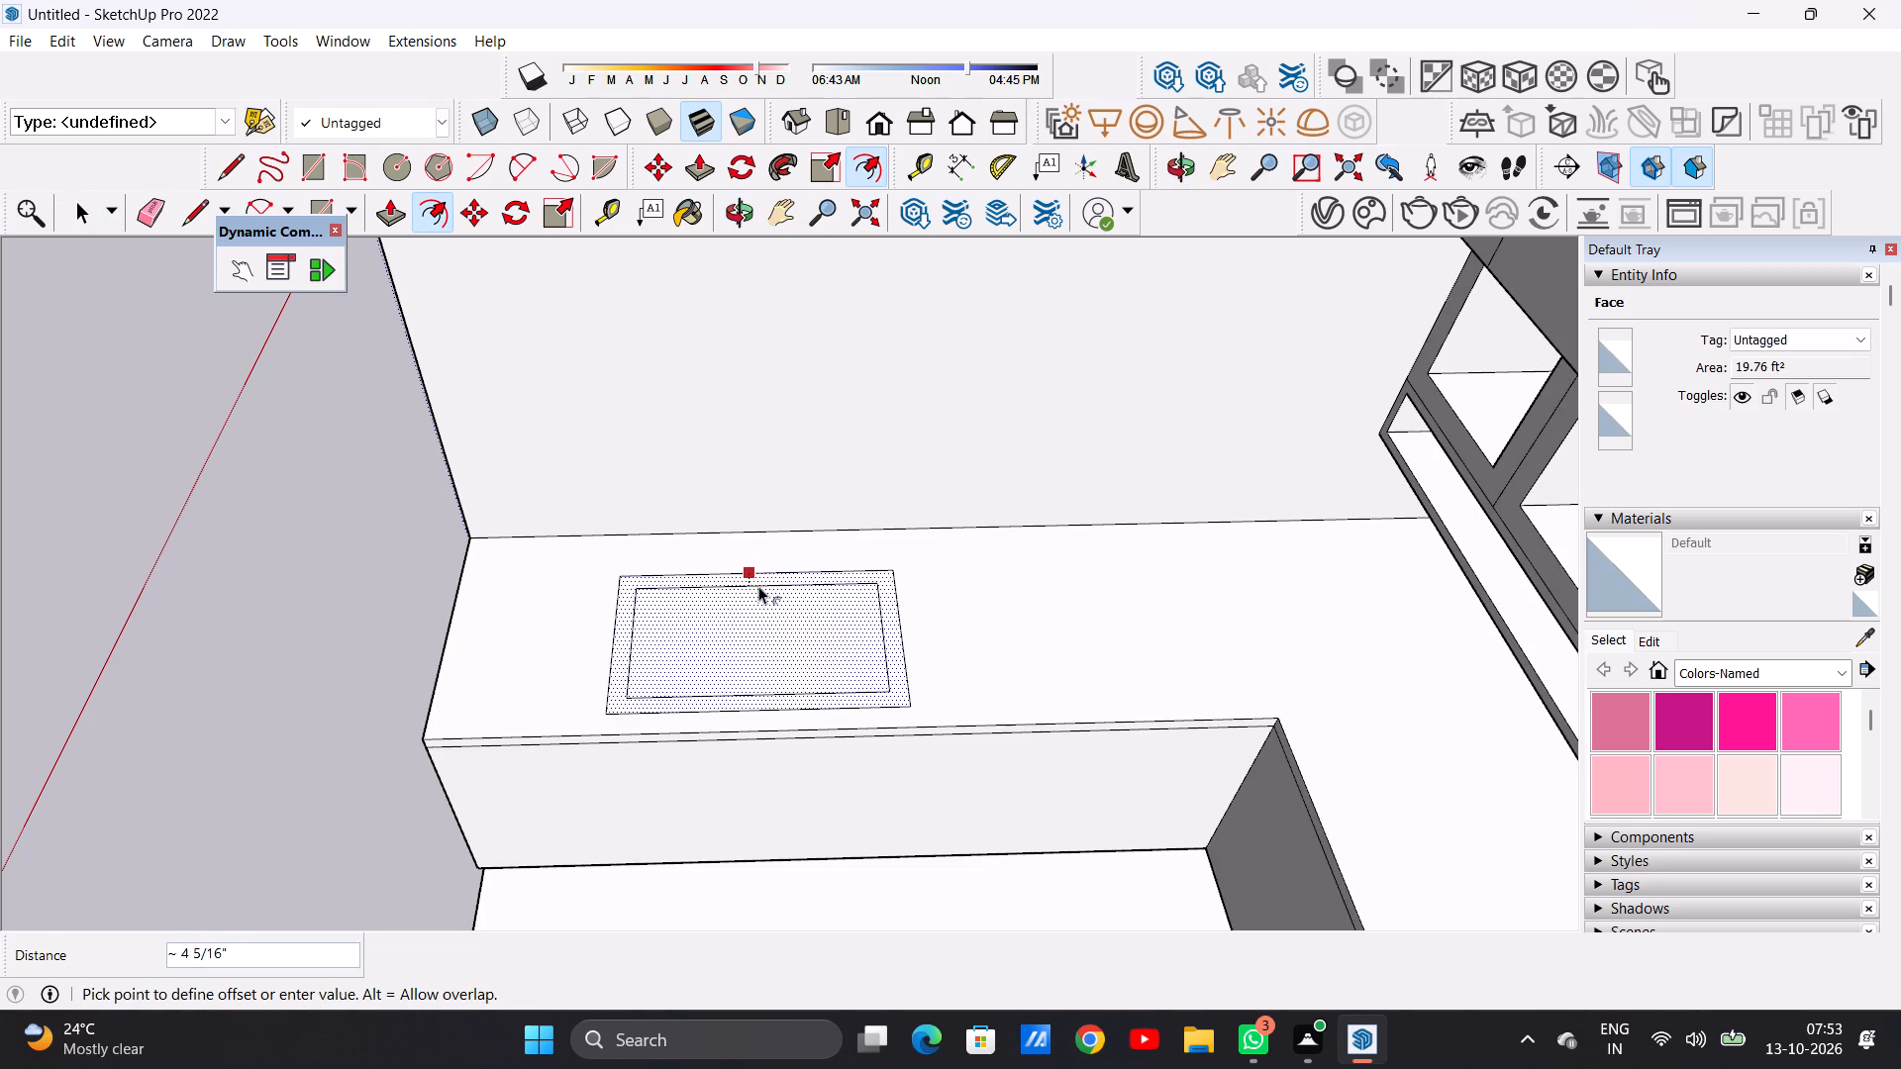
pyautogui.click(759, 587)
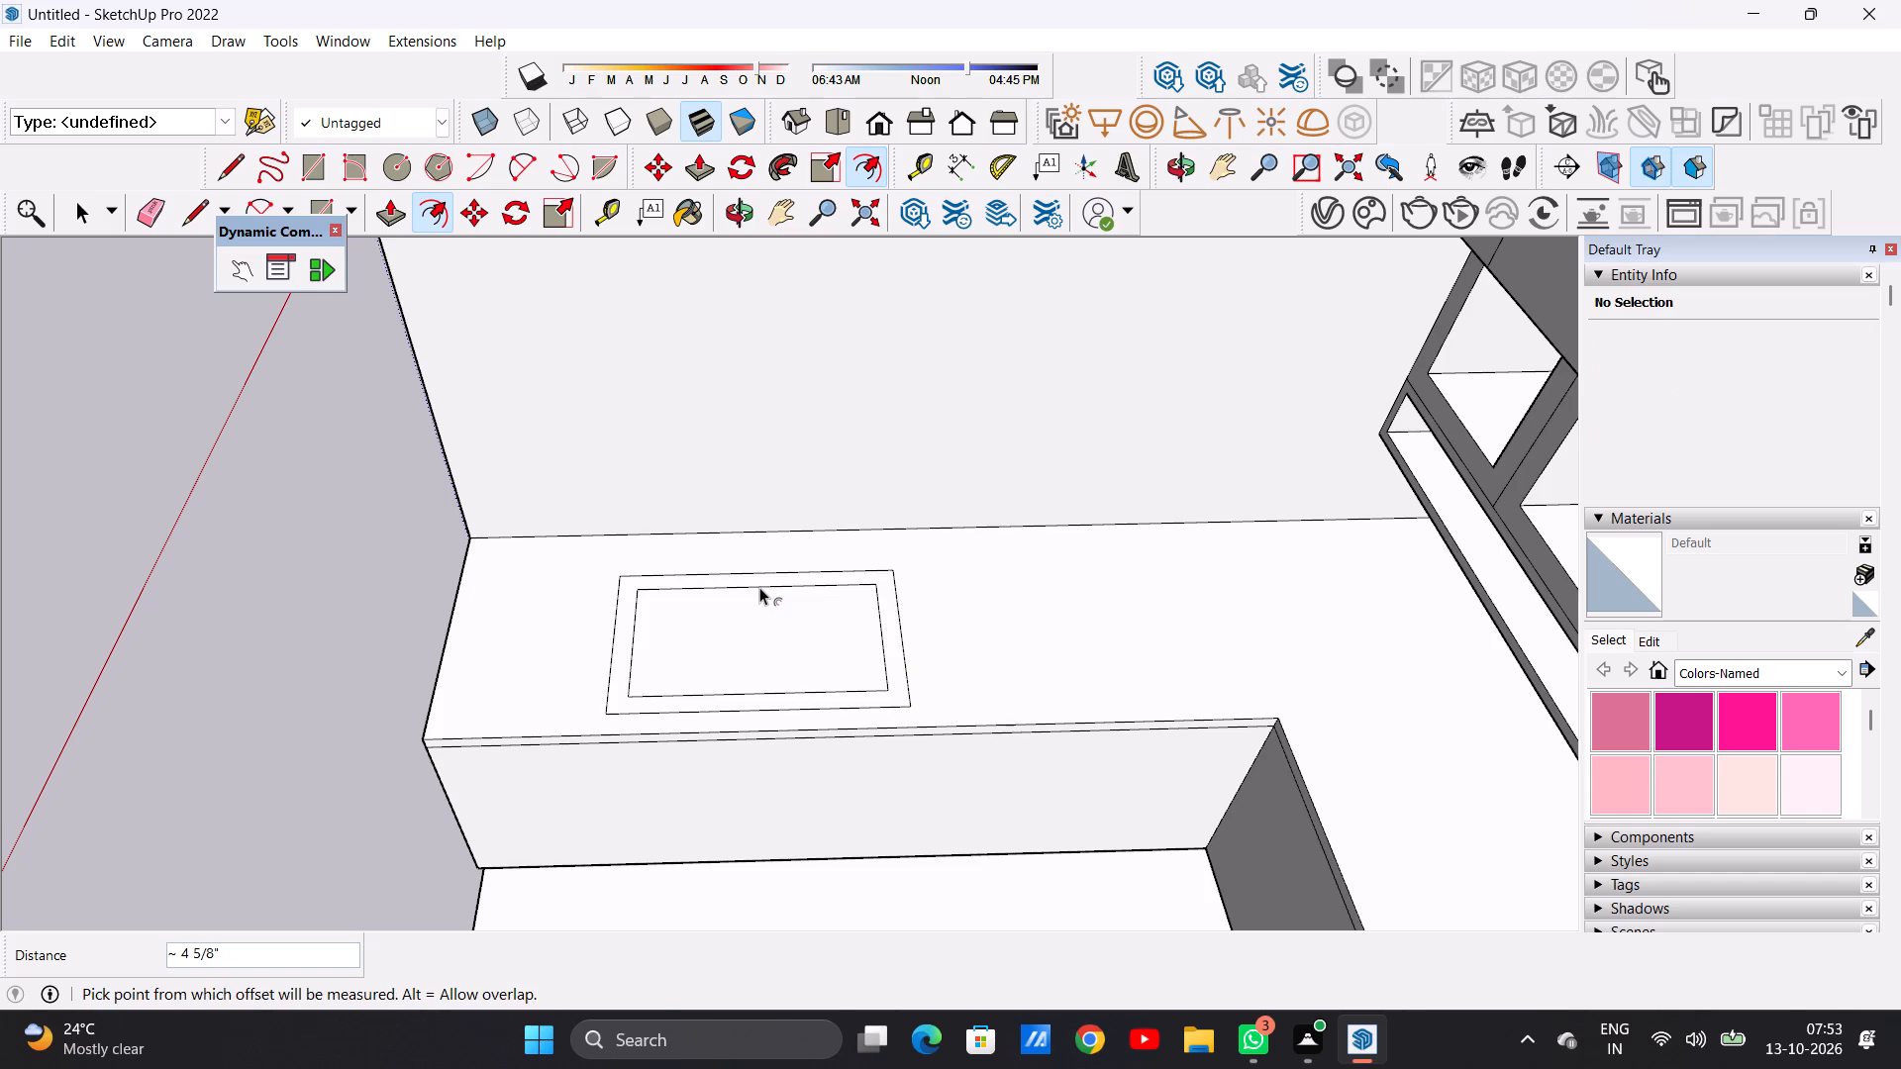
pyautogui.press('space')
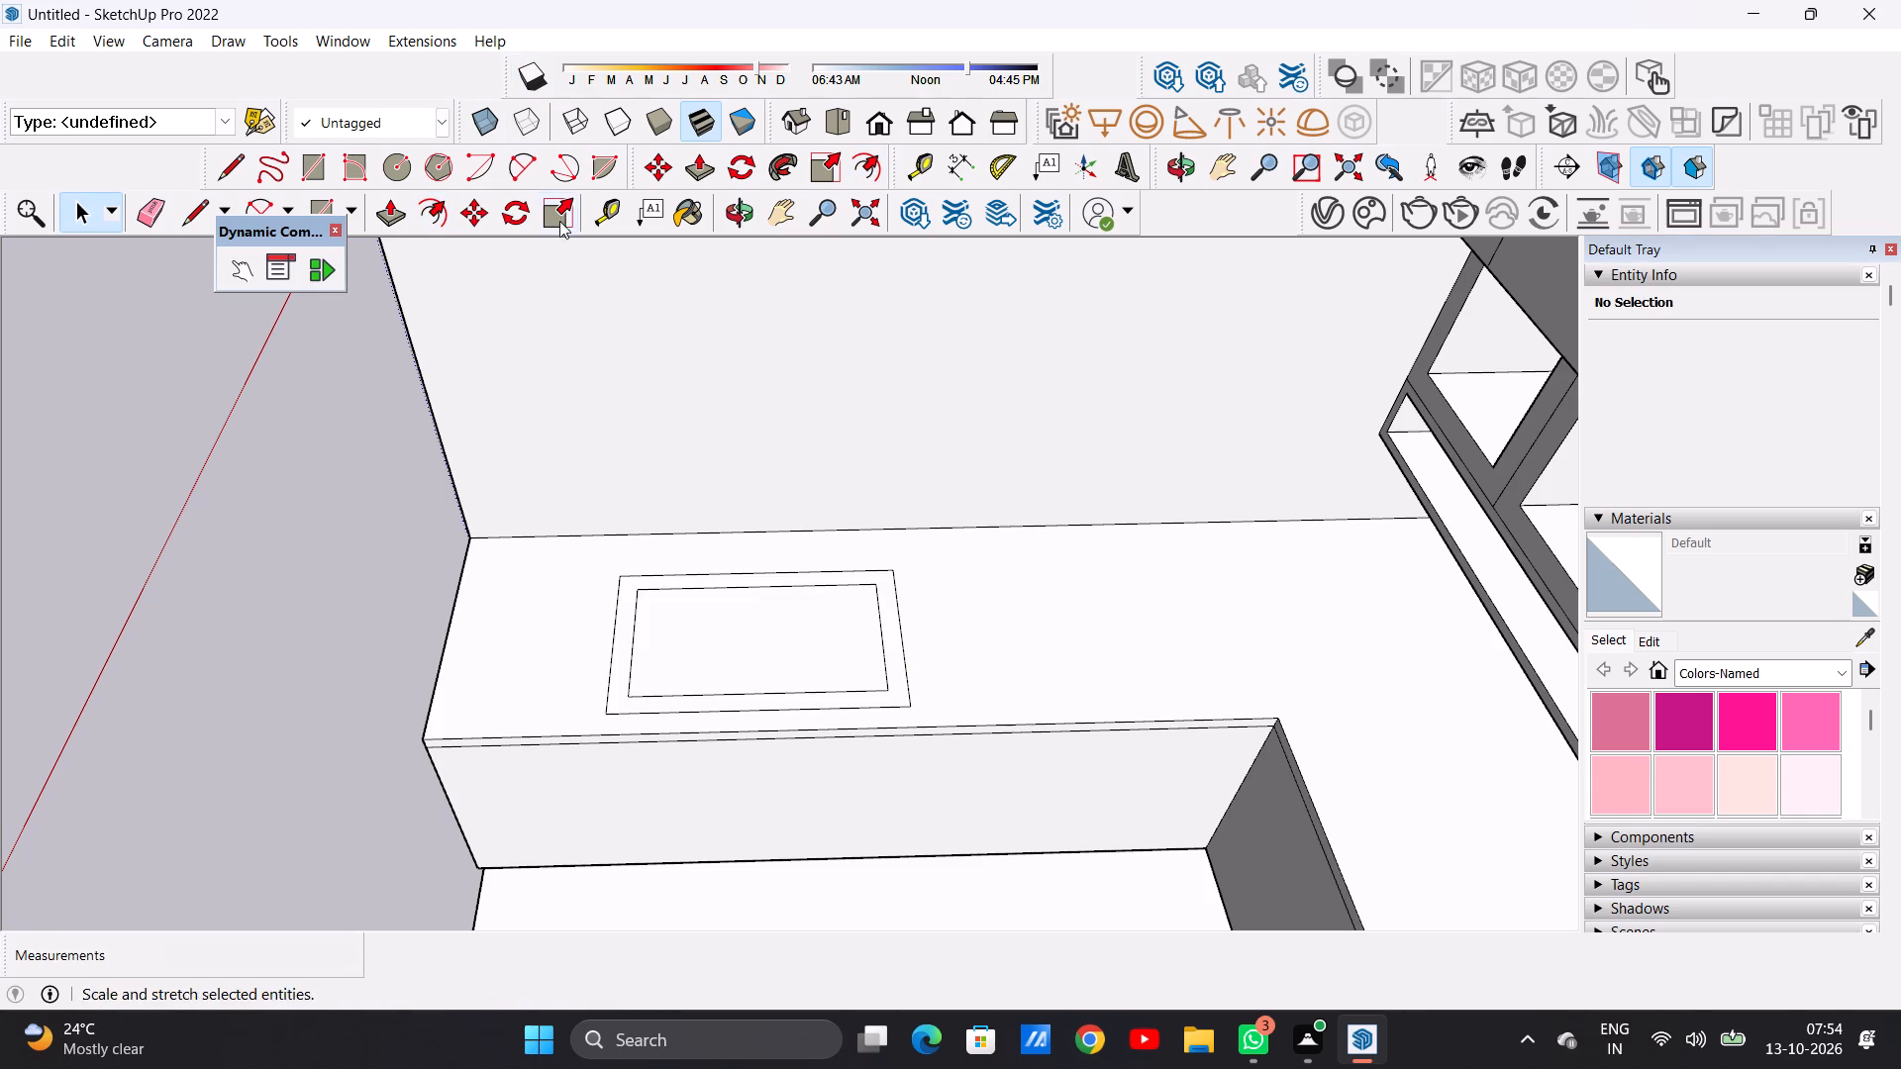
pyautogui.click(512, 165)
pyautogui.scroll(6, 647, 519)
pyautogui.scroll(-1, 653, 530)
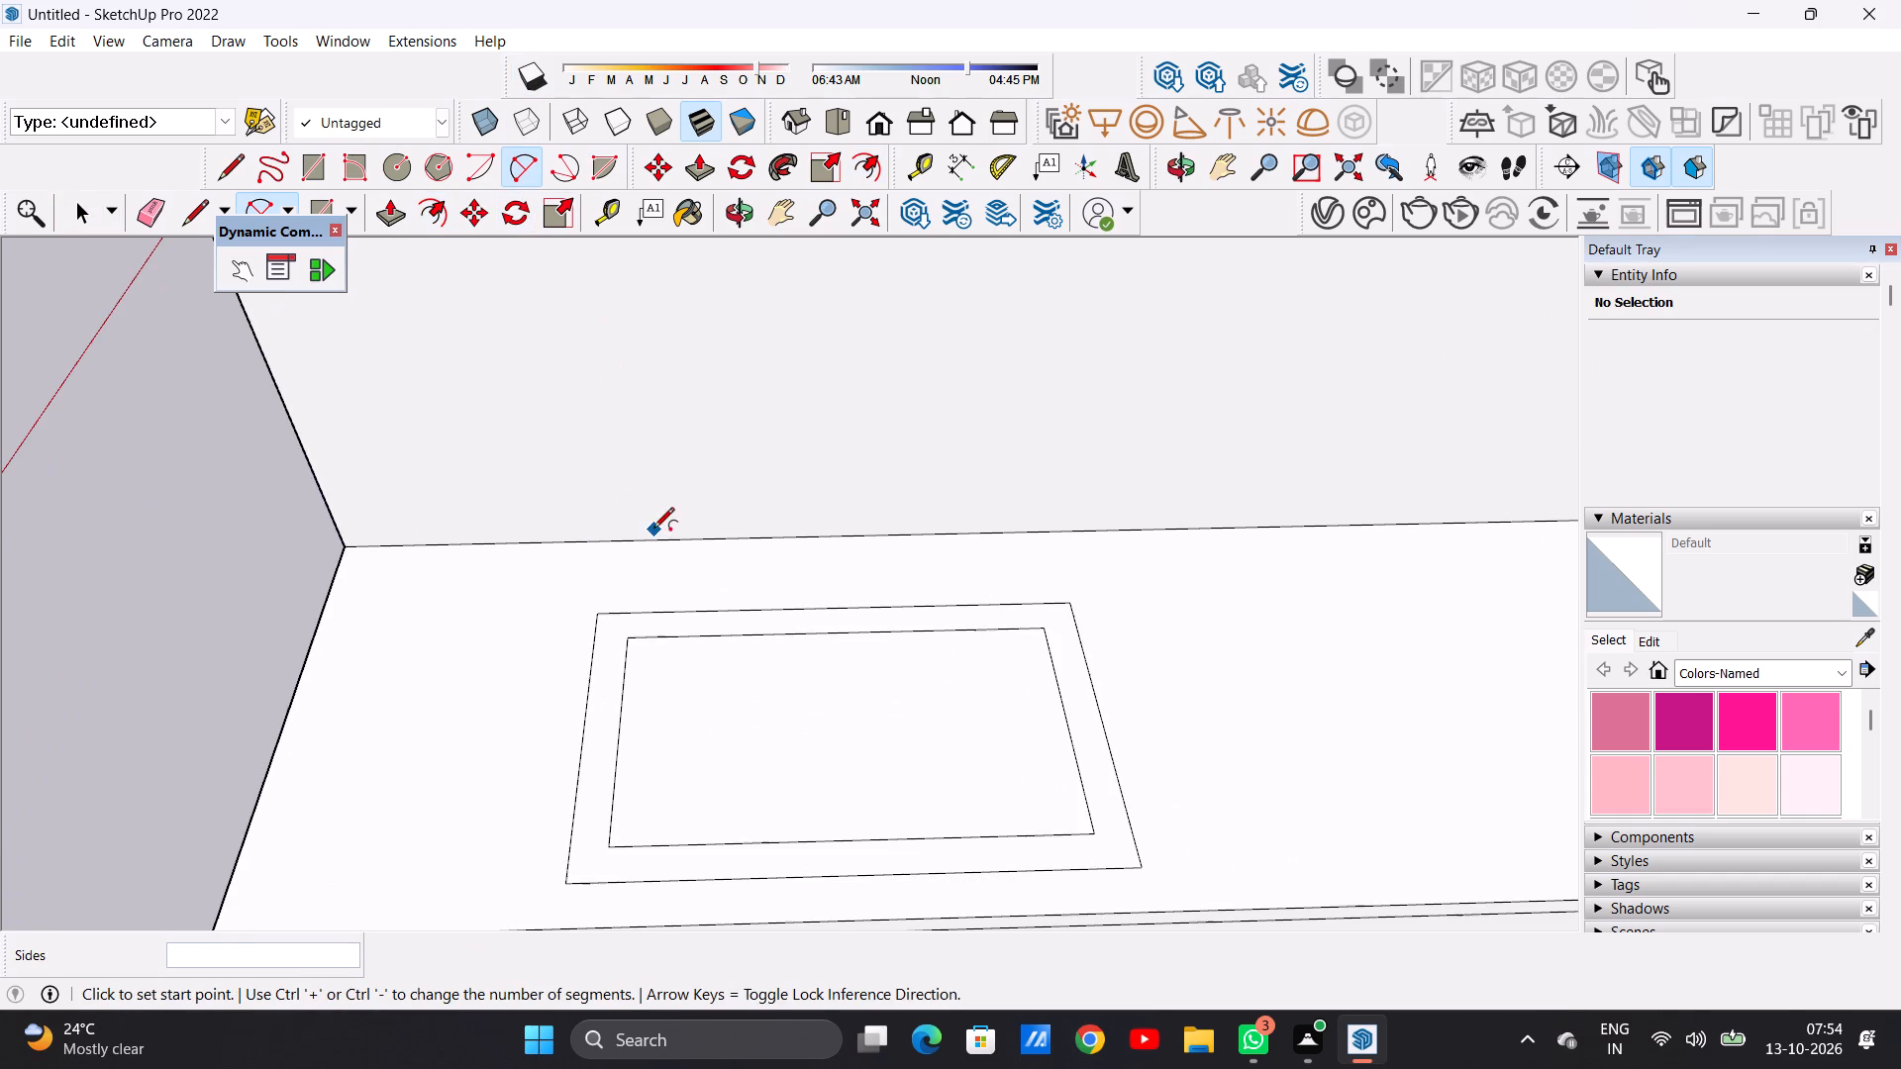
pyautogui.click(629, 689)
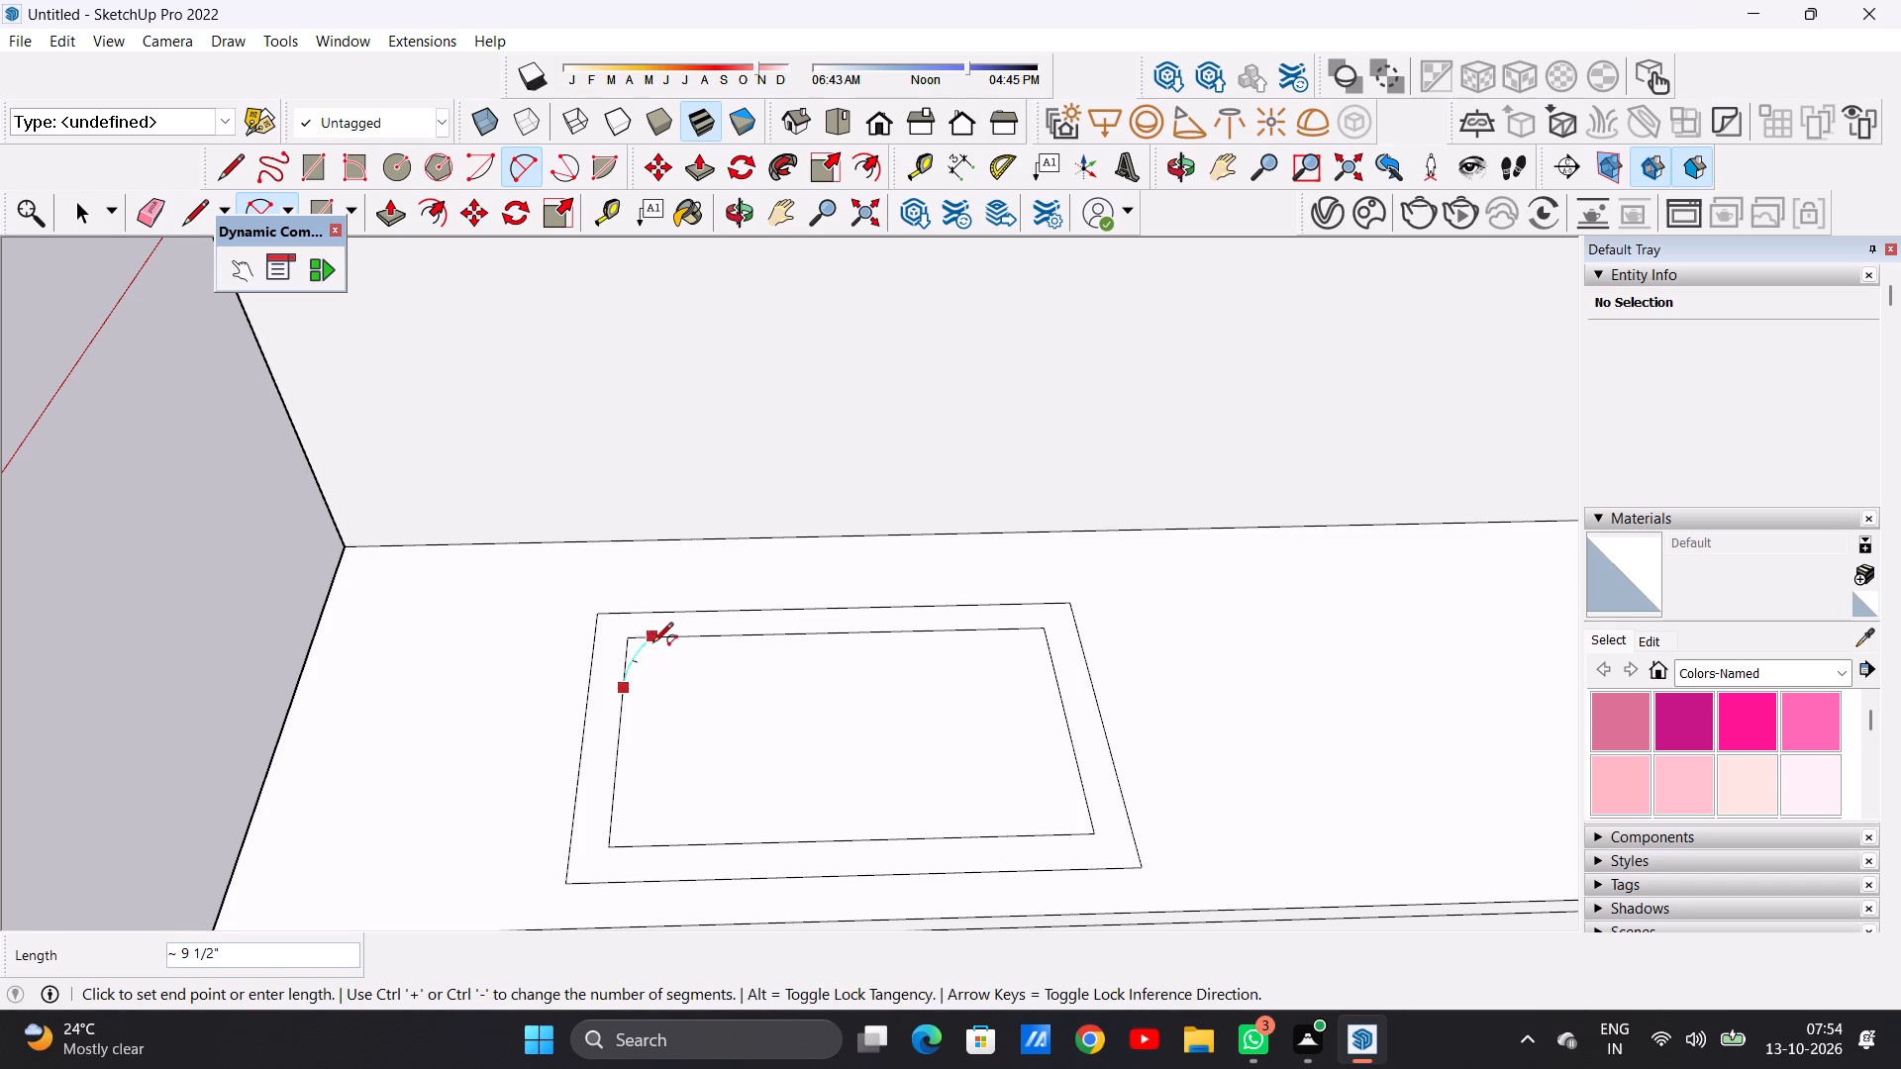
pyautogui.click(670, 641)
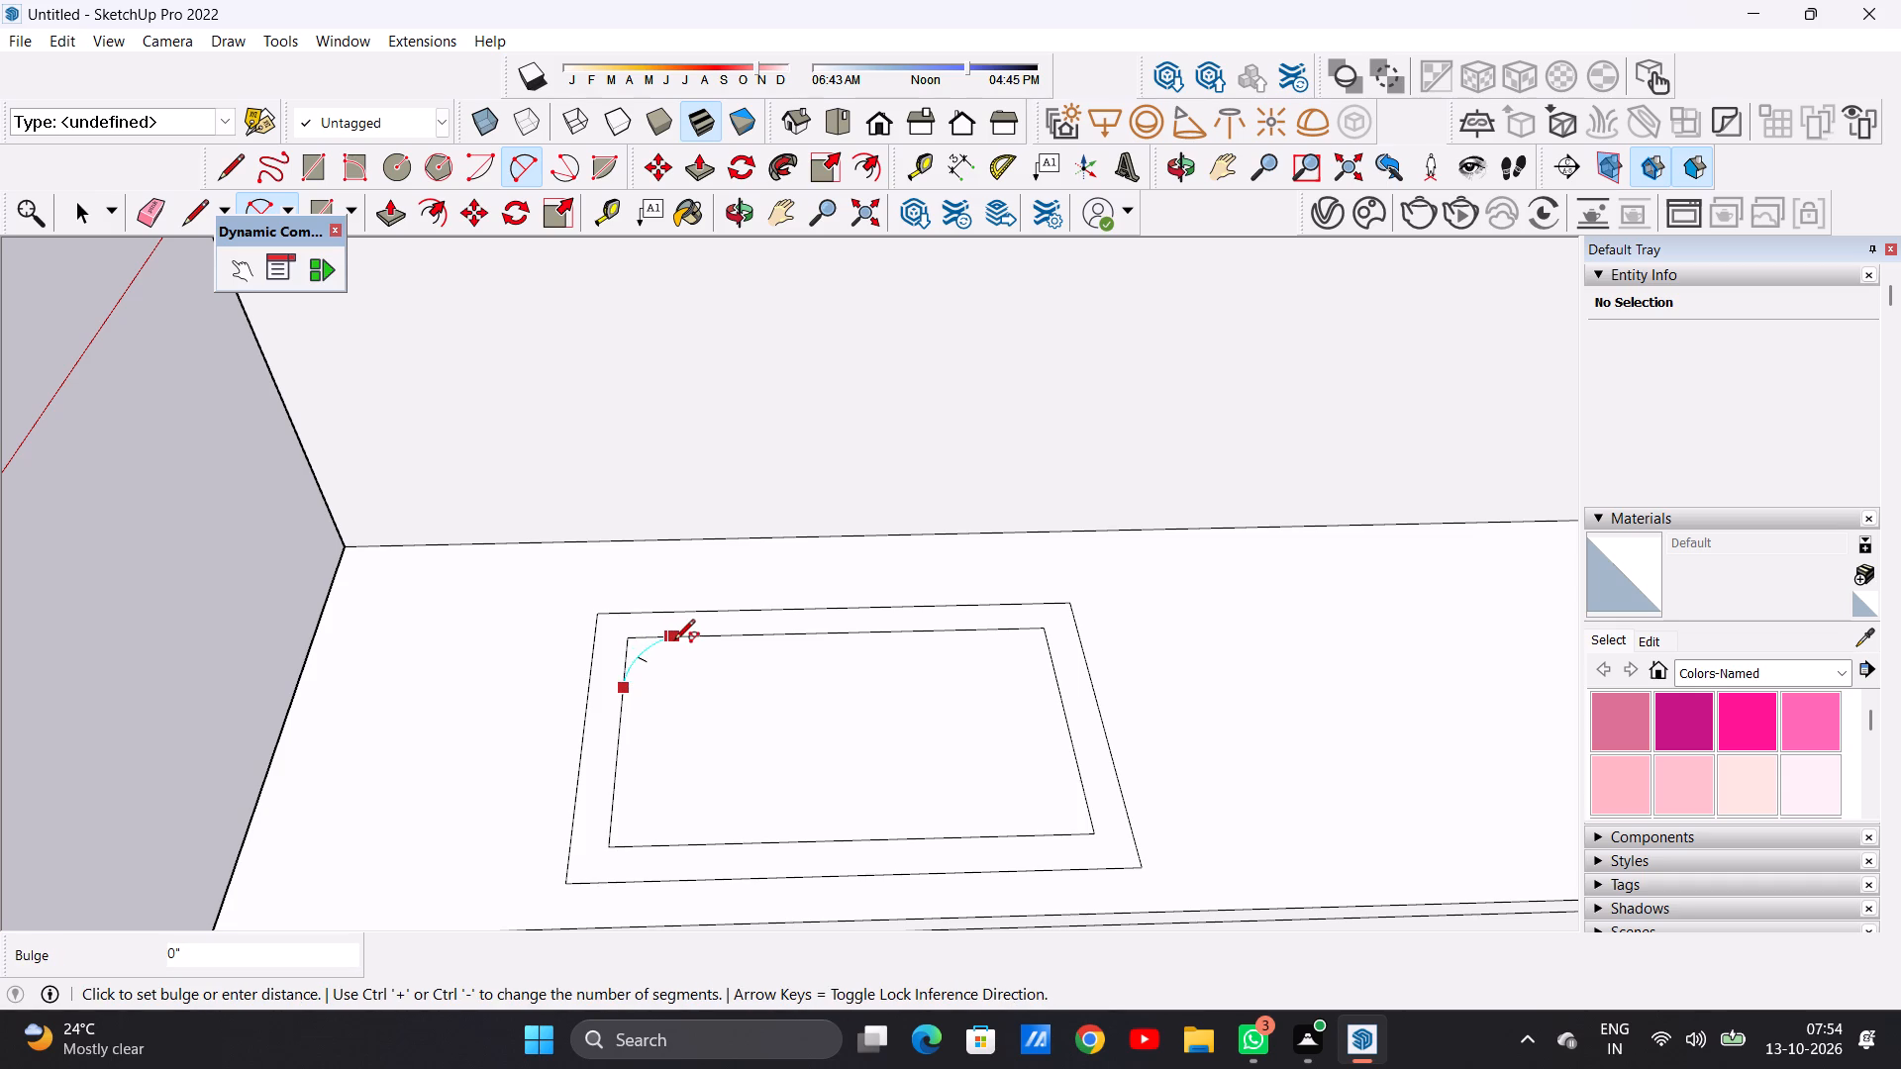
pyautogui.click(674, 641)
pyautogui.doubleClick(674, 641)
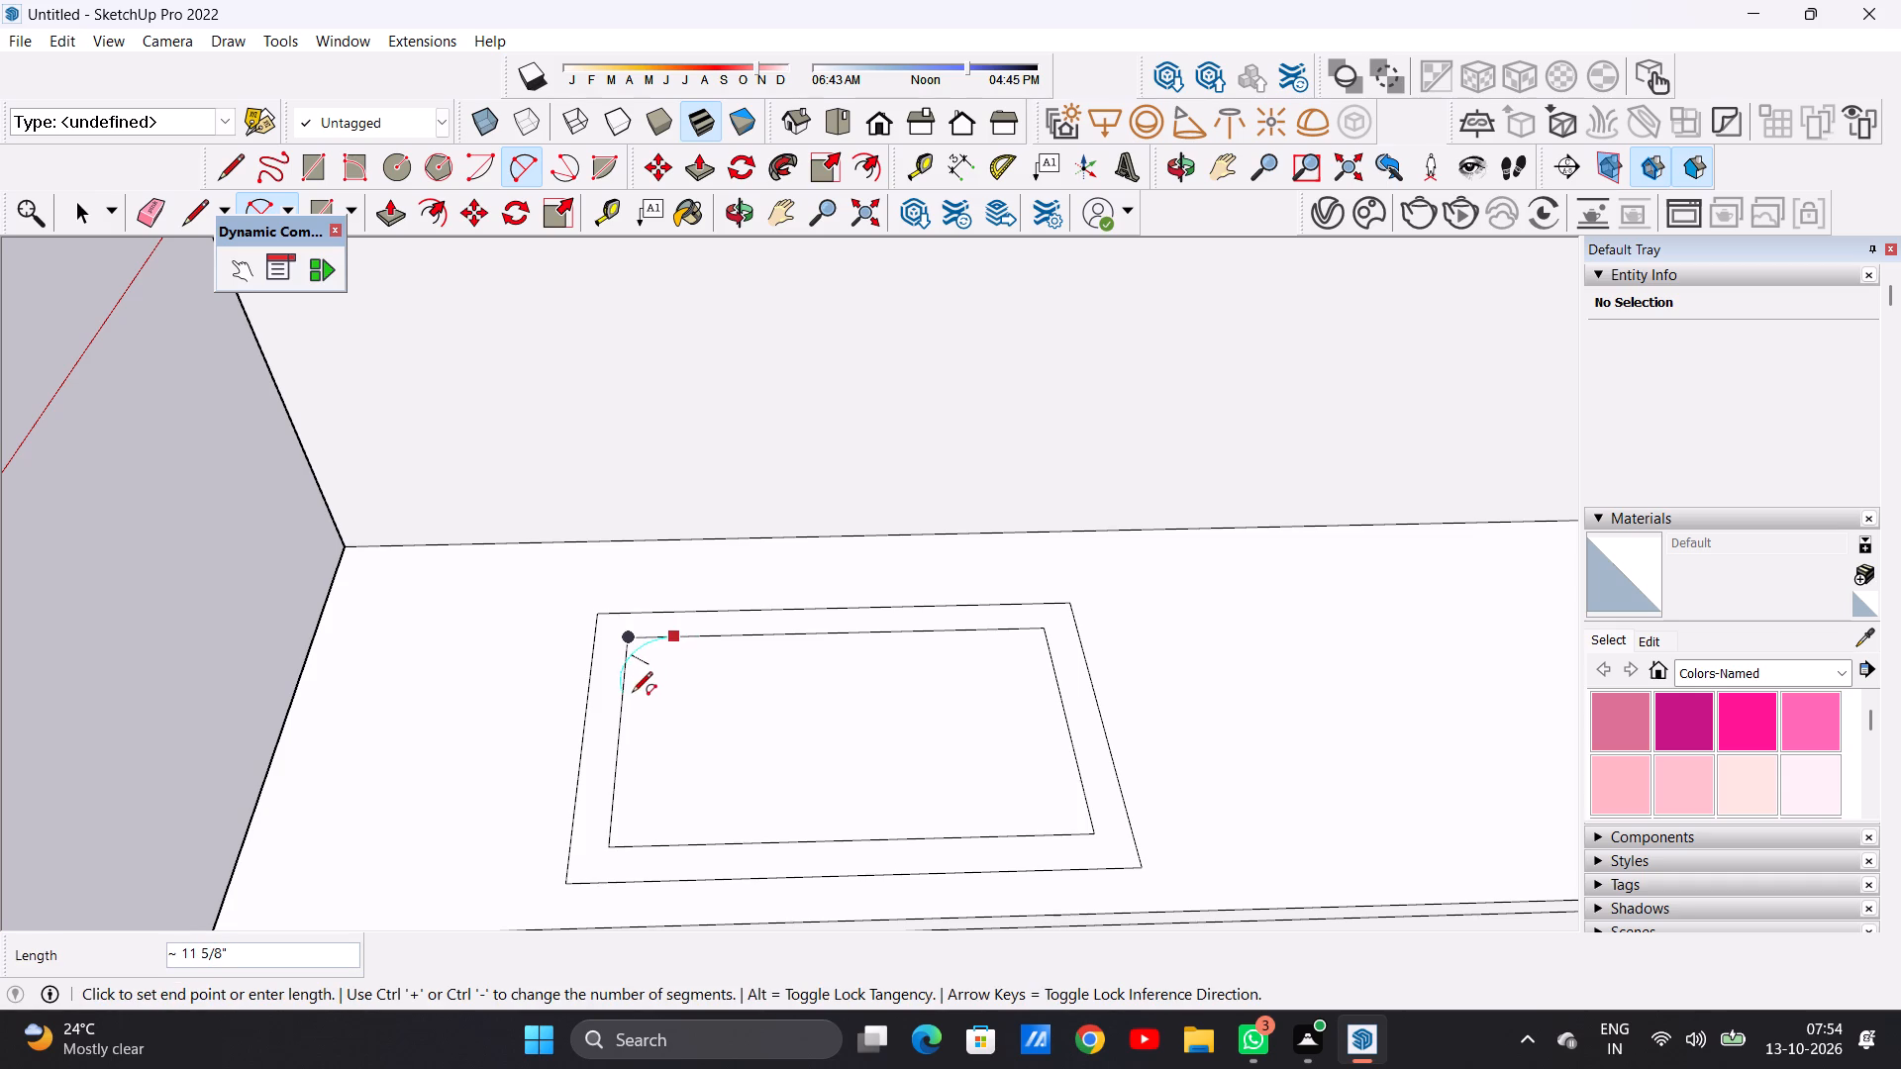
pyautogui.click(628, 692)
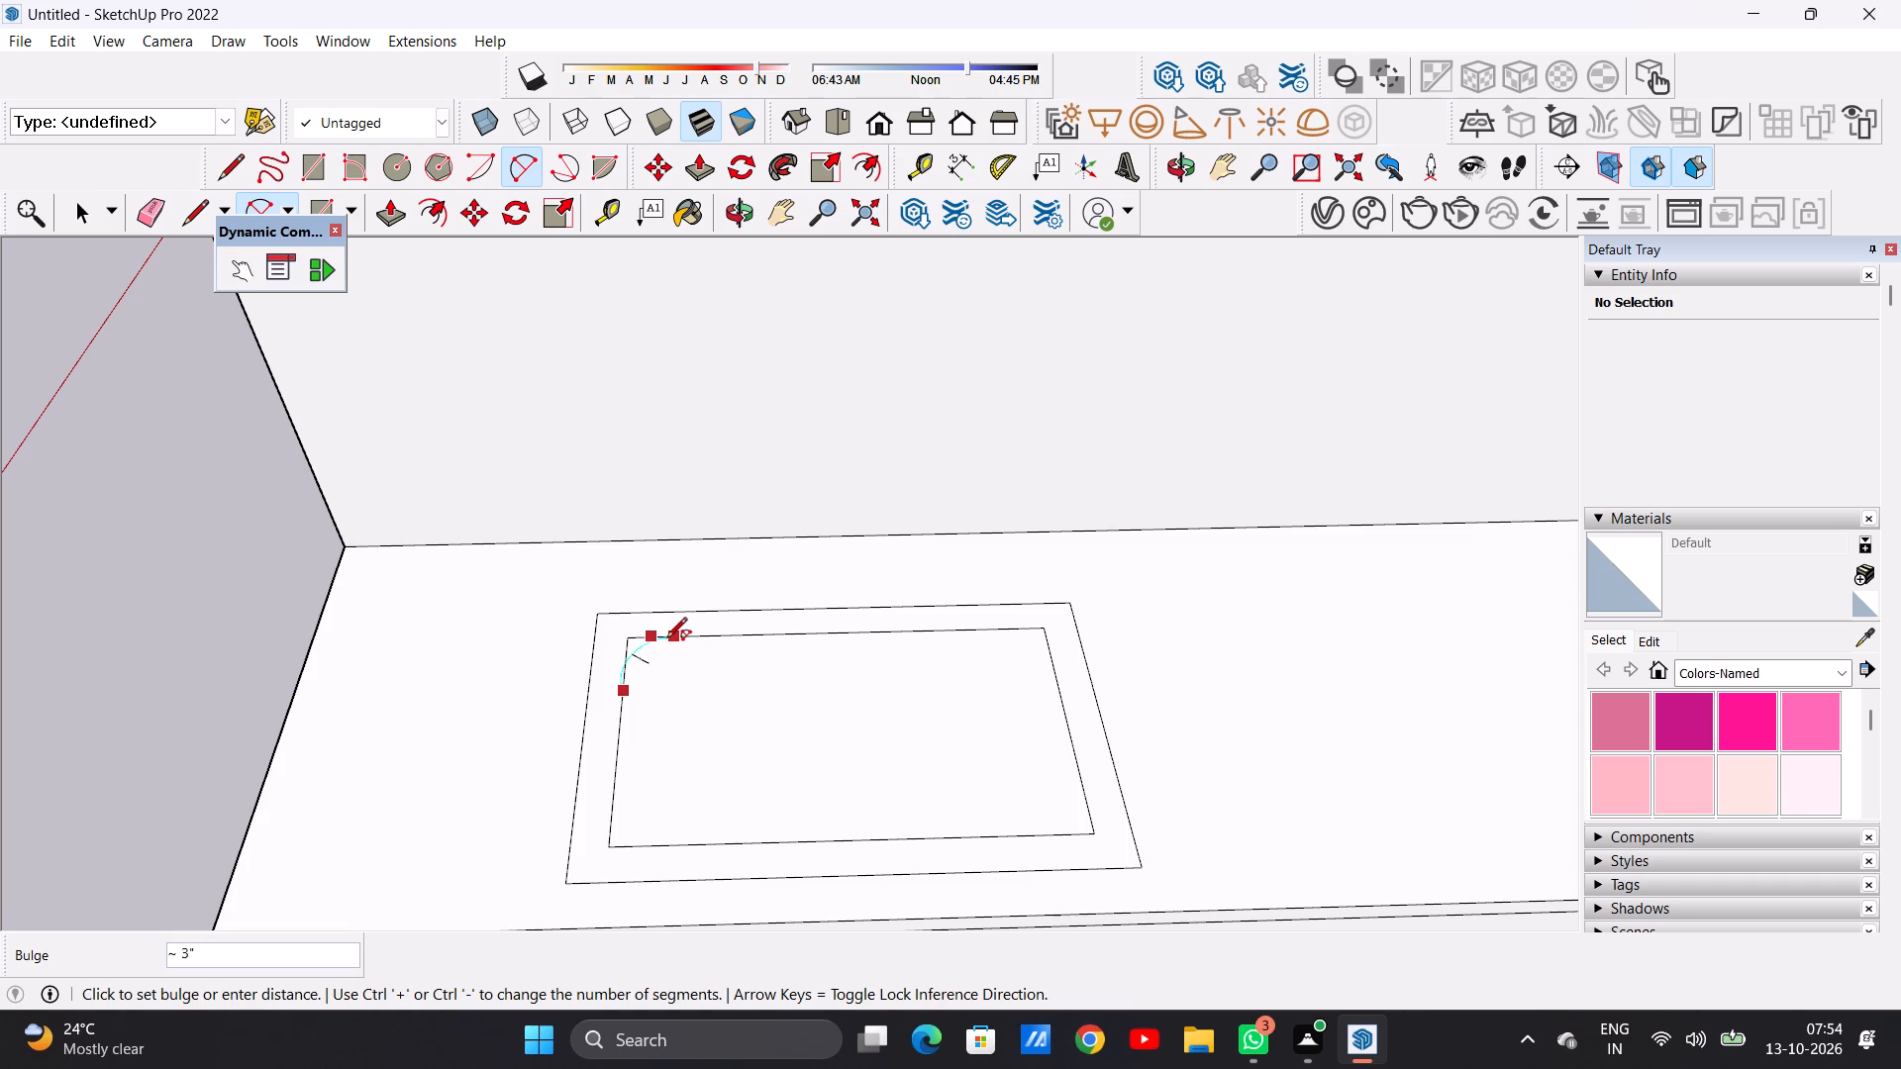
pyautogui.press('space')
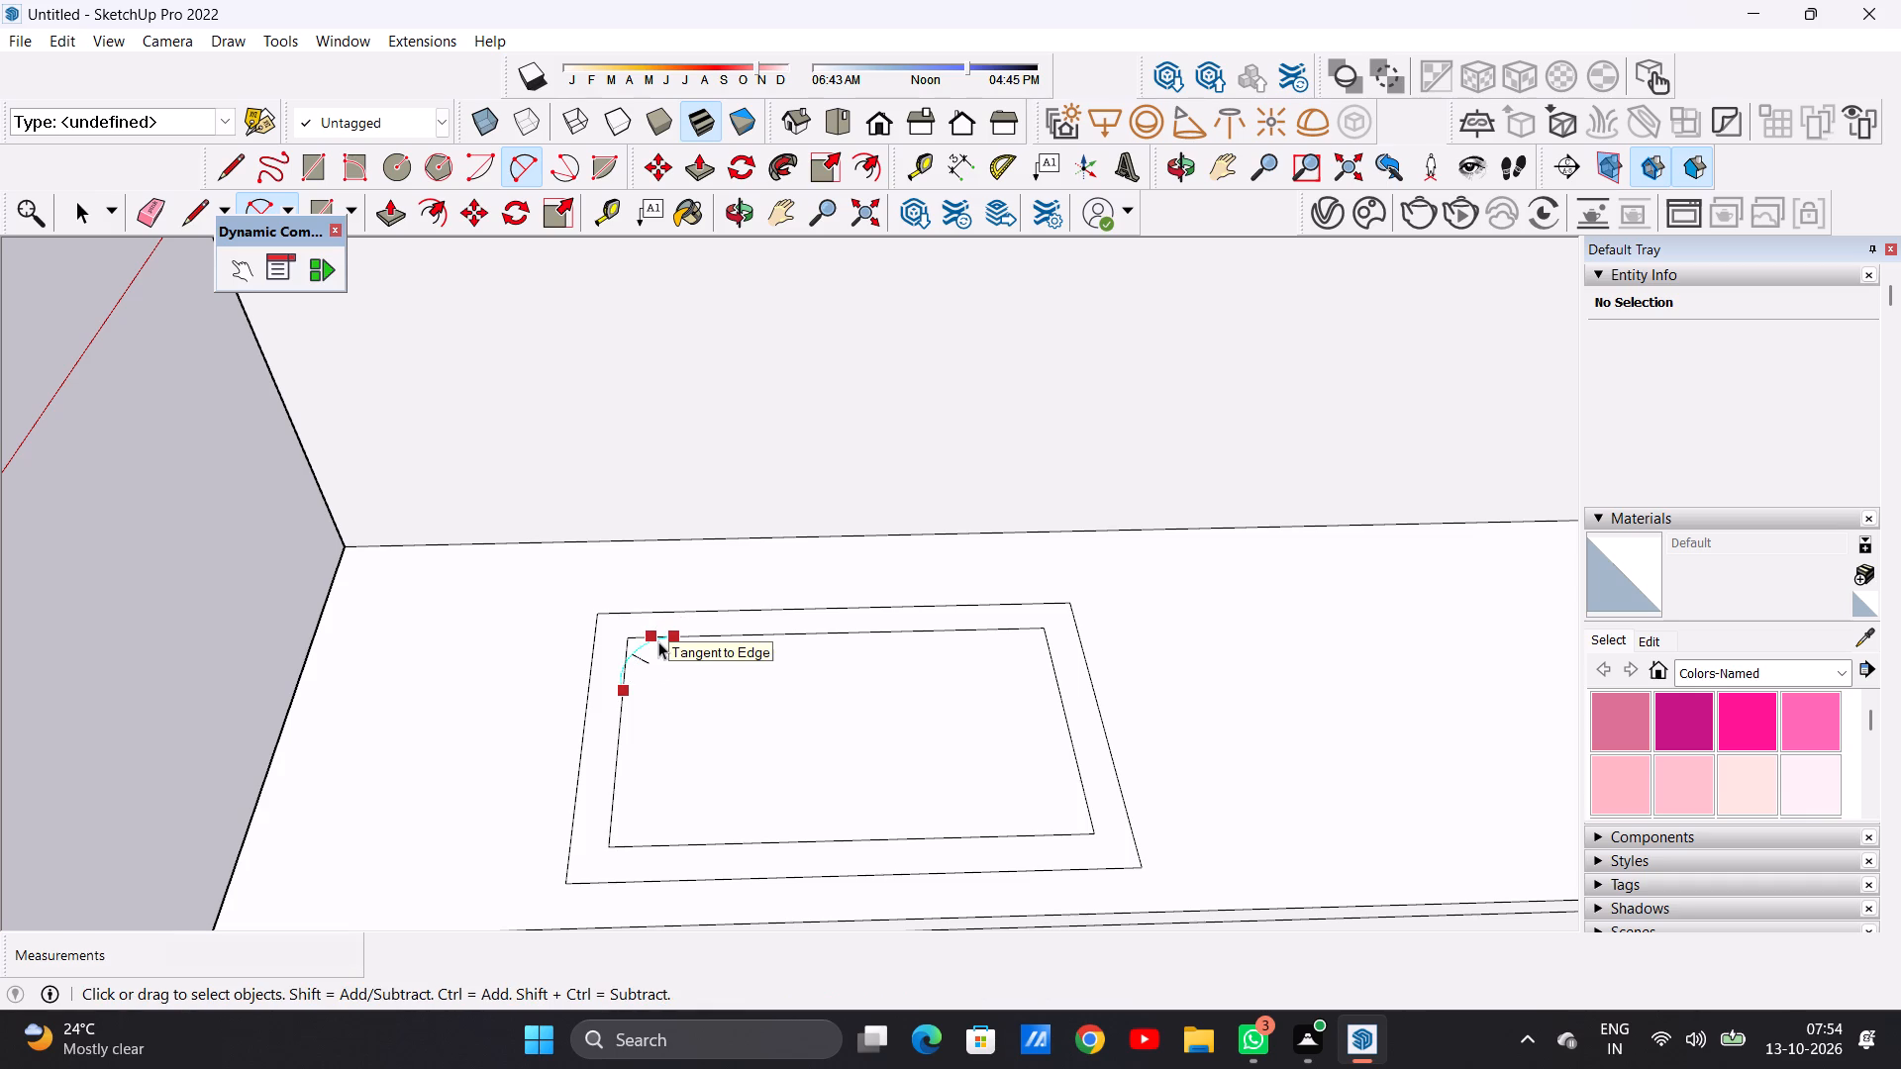
# Draw 2-point arcs across the inner rectangle's two wall-side corners, with radii of about 11 9/16" and 9 7/8".
pyautogui.click(512, 157)
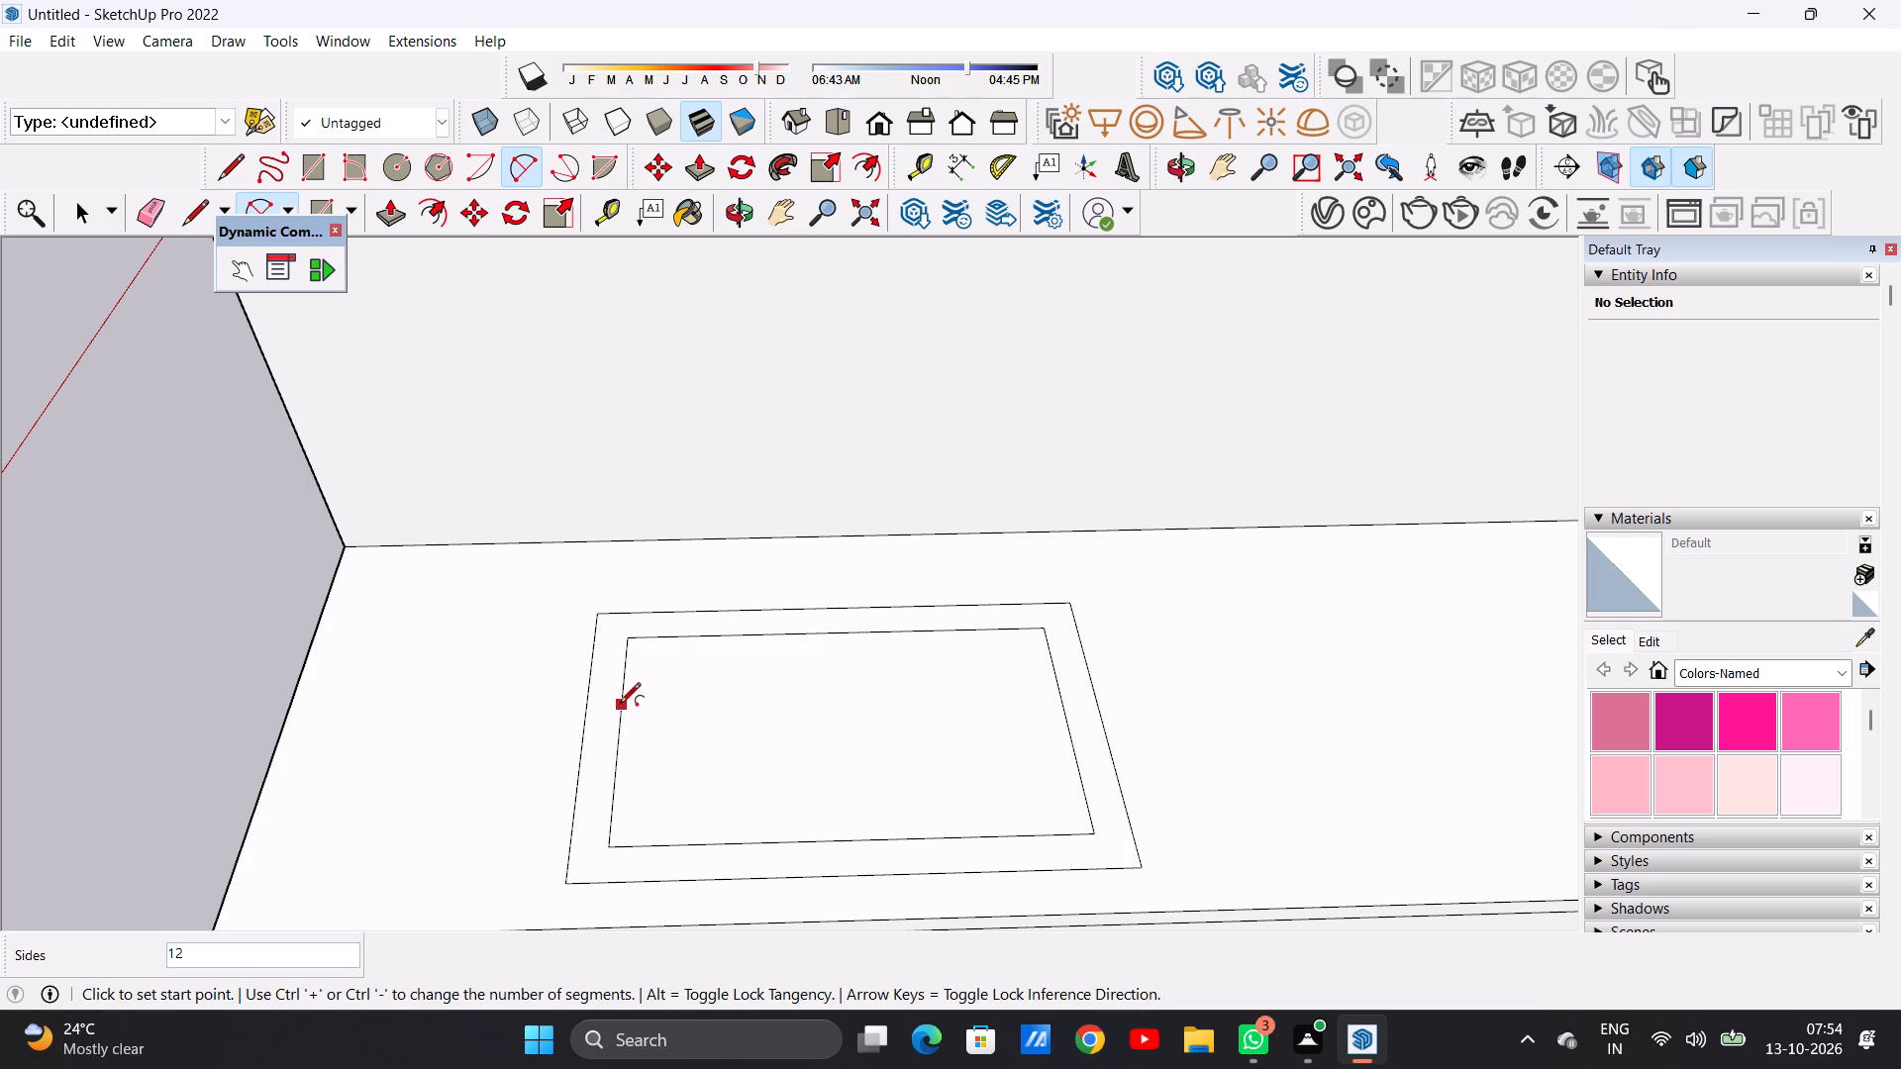
pyautogui.click(620, 705)
pyautogui.click(699, 639)
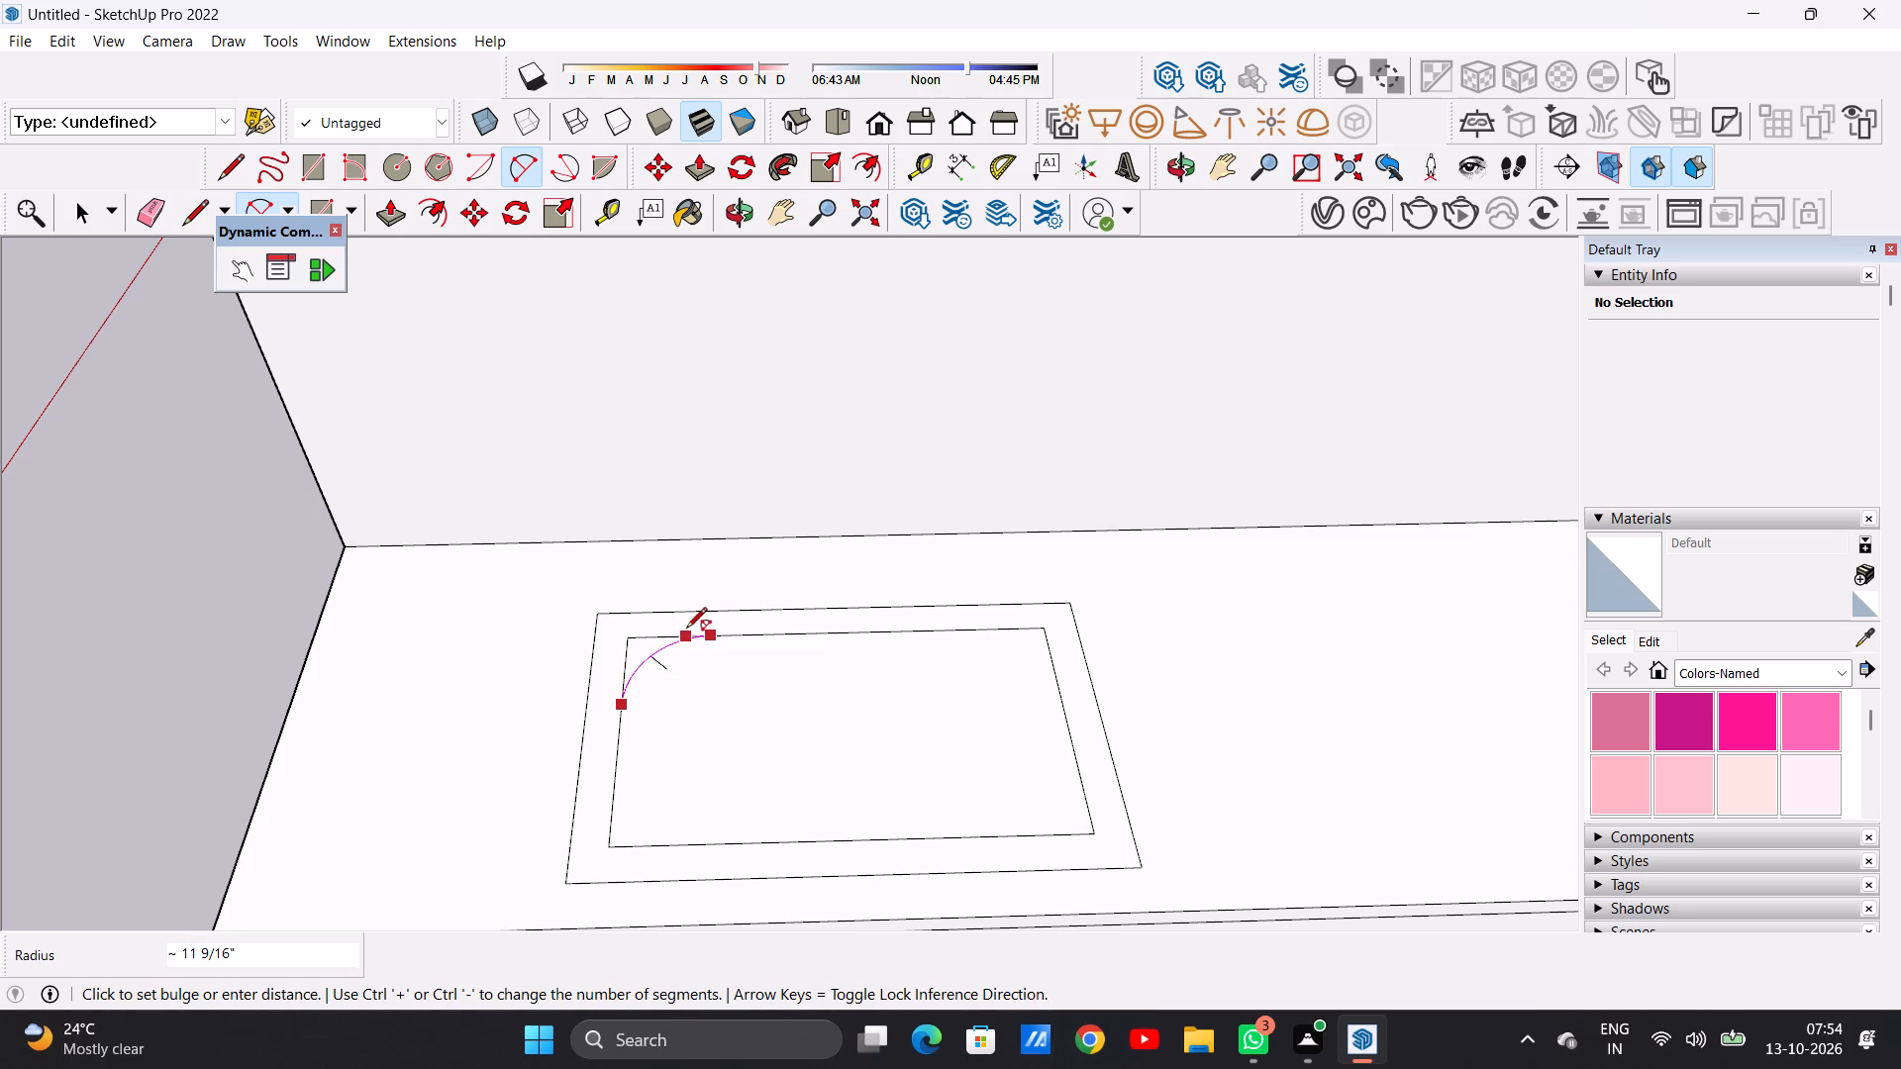
pyautogui.click(676, 629)
pyautogui.click(974, 632)
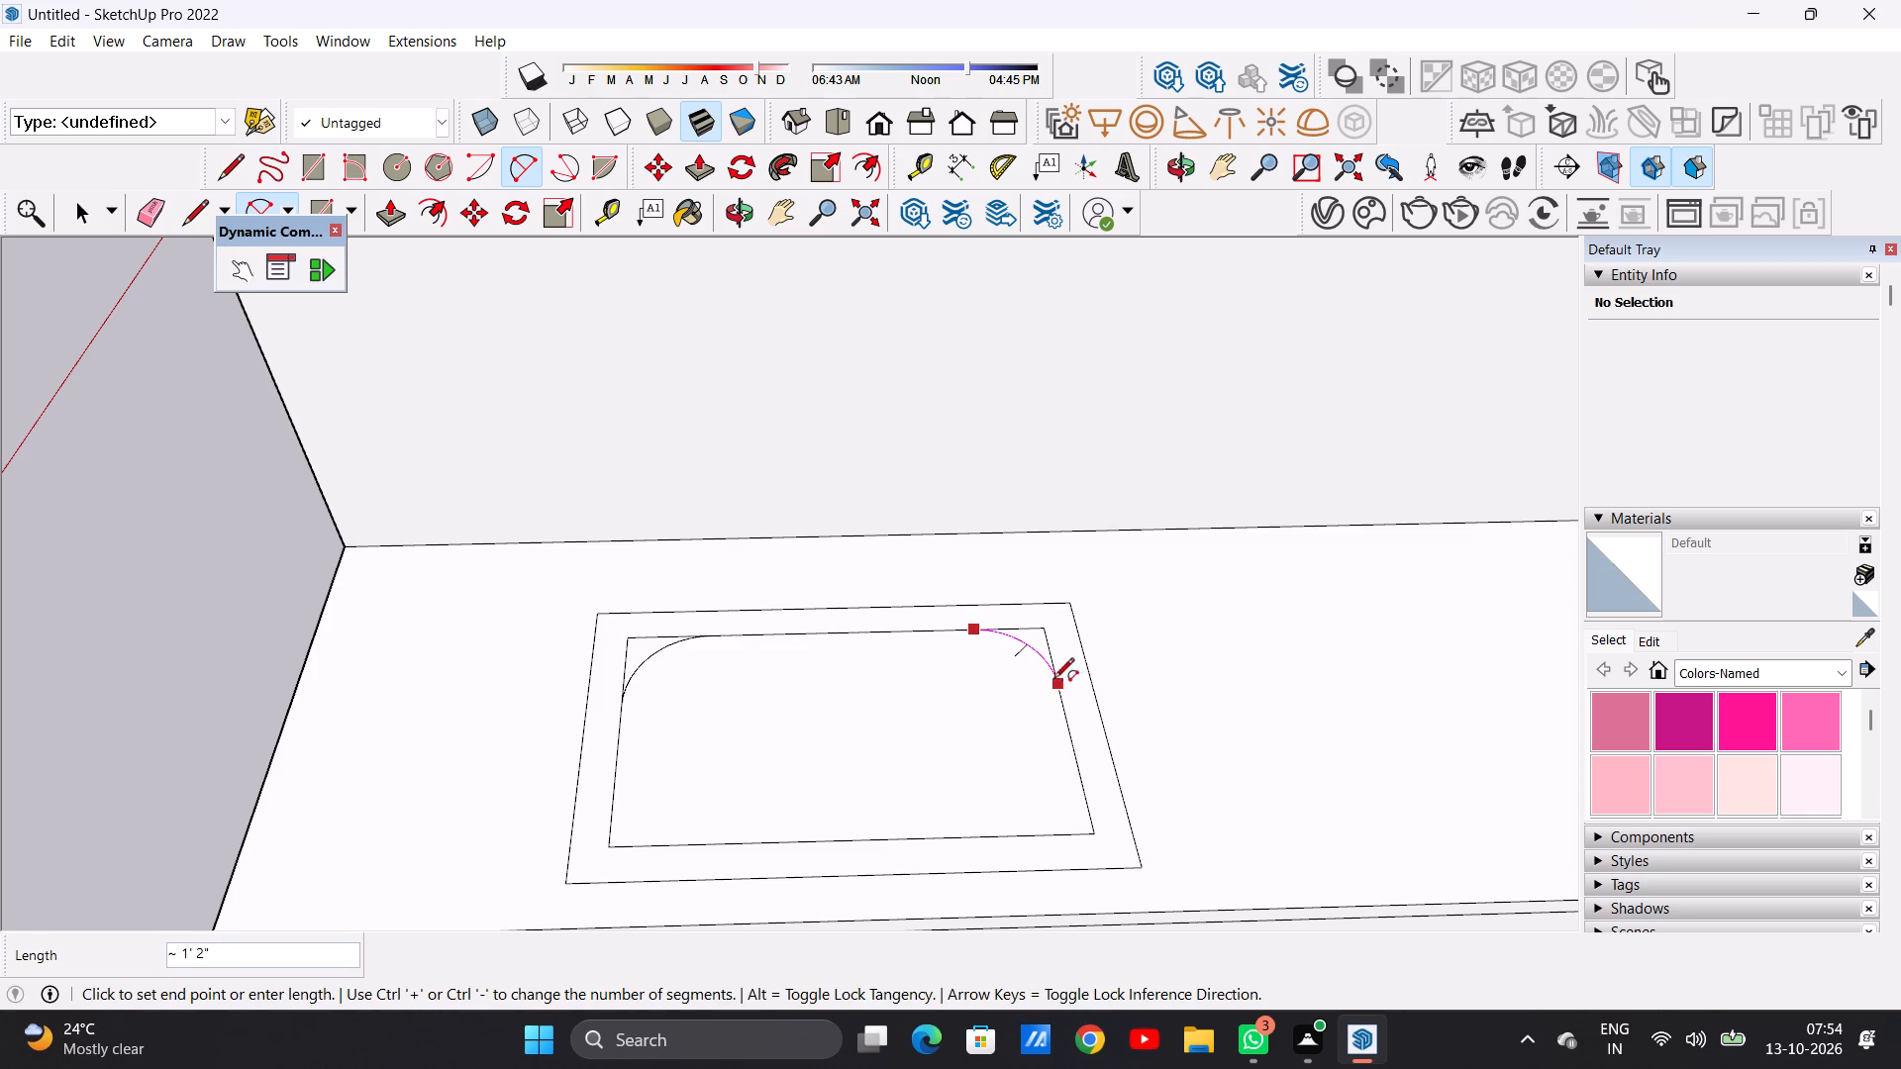
pyautogui.click(1056, 697)
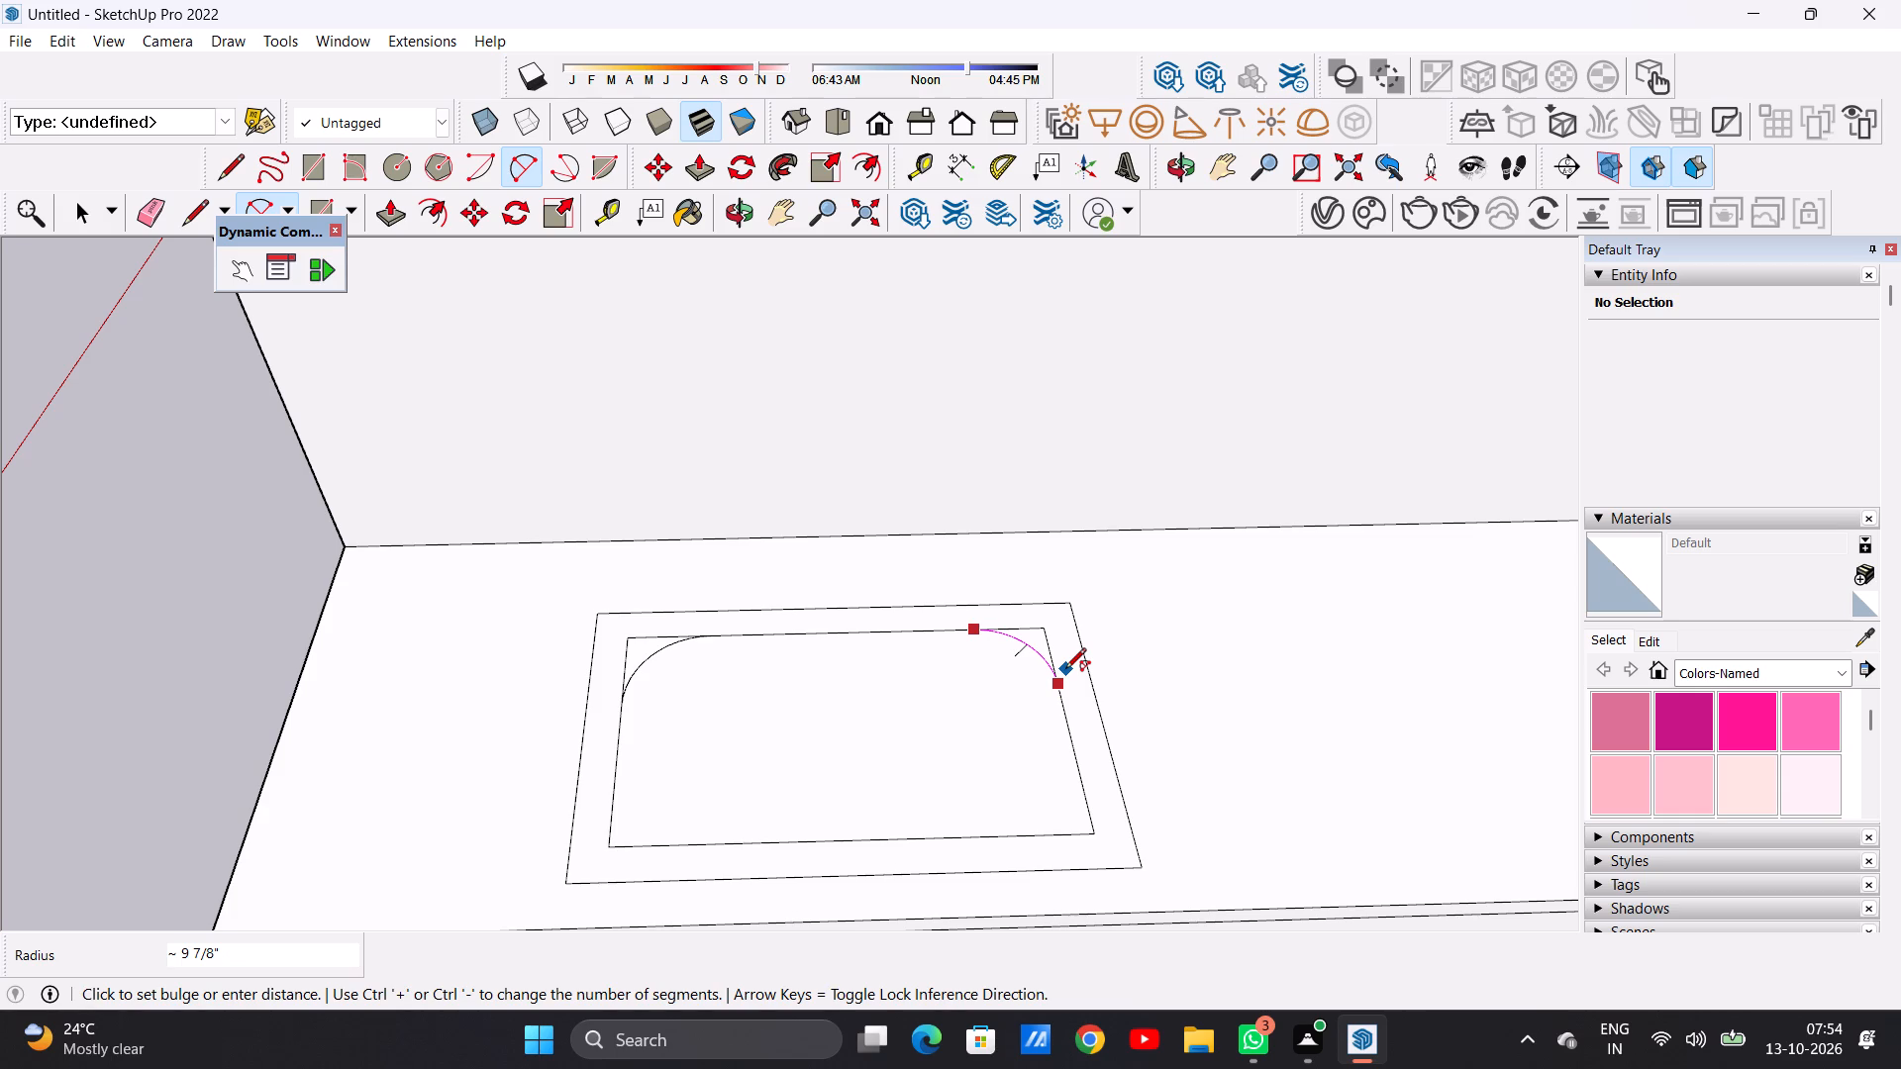
pyautogui.click(1065, 670)
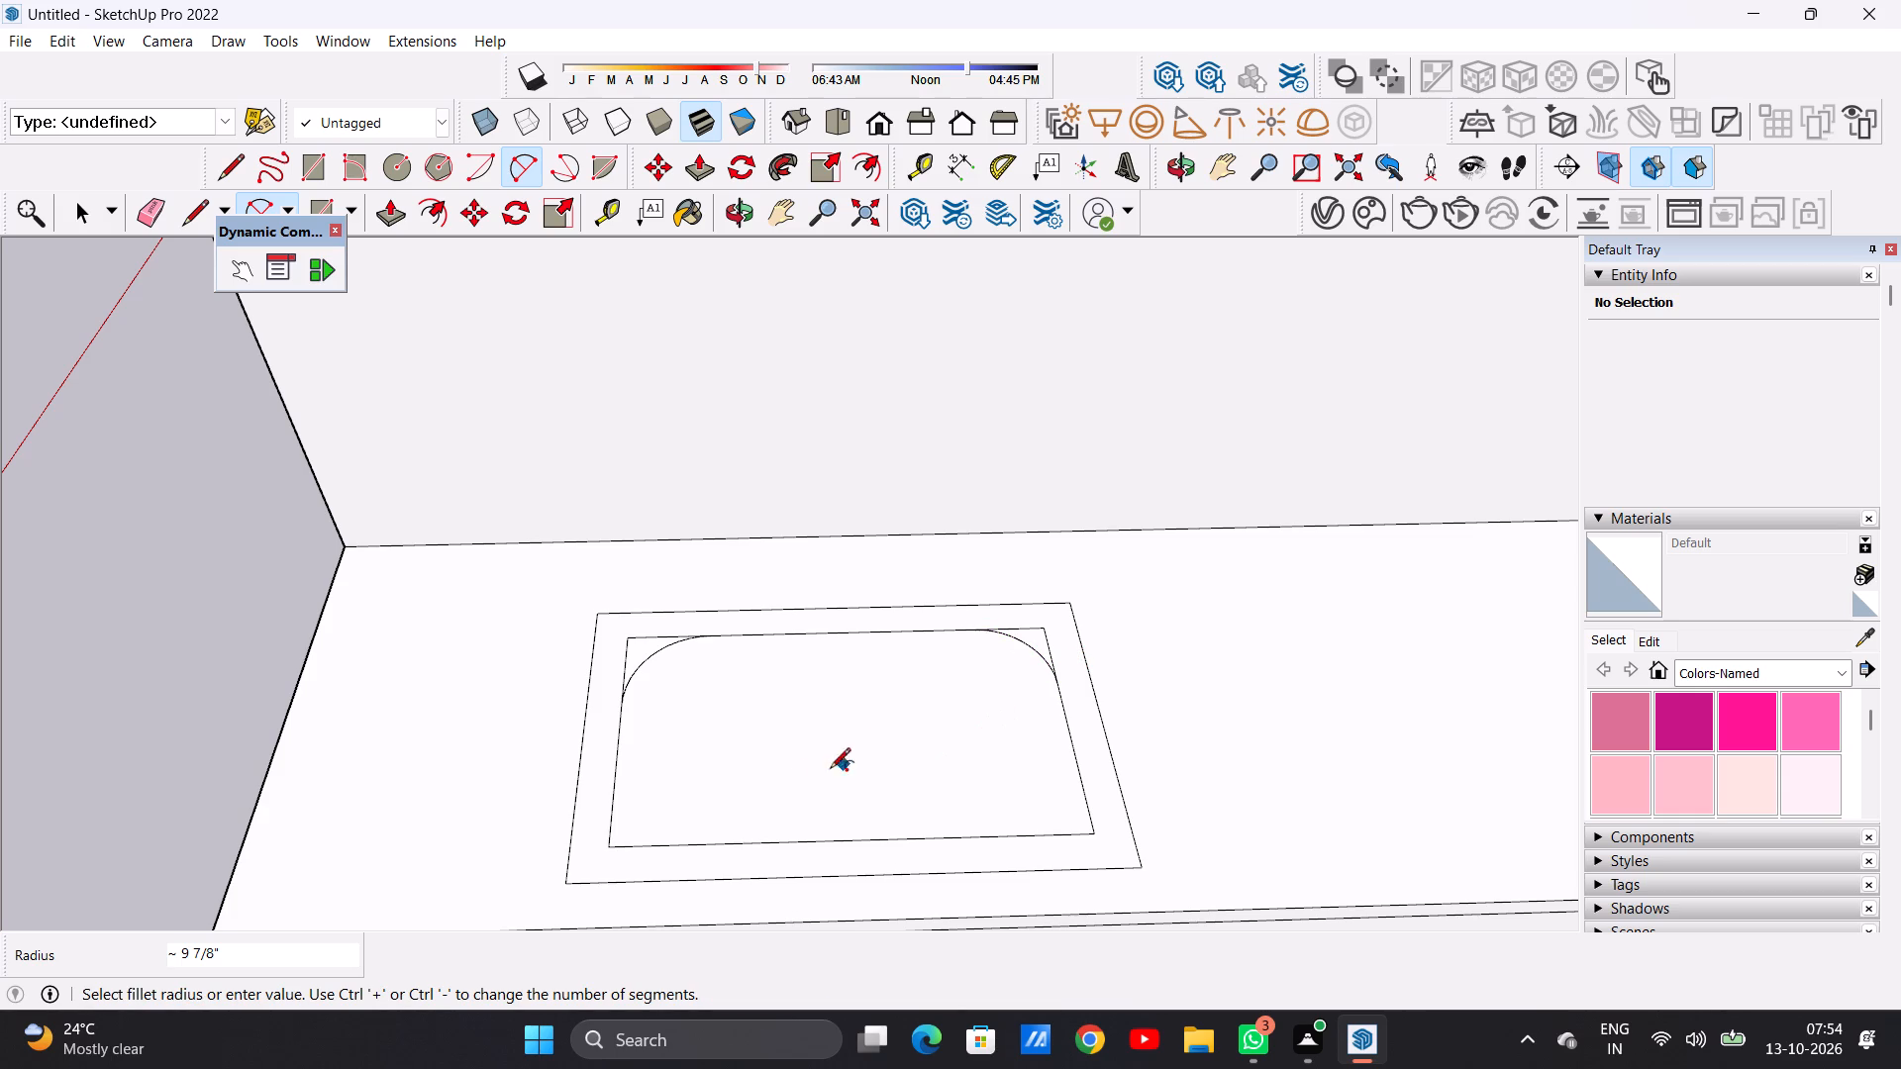
# Draw 2-point arcs across the inner rectangle's two front corners, one about 1' 1/4" in radius, the other bulging about 1 3/4".
pyautogui.click(618, 788)
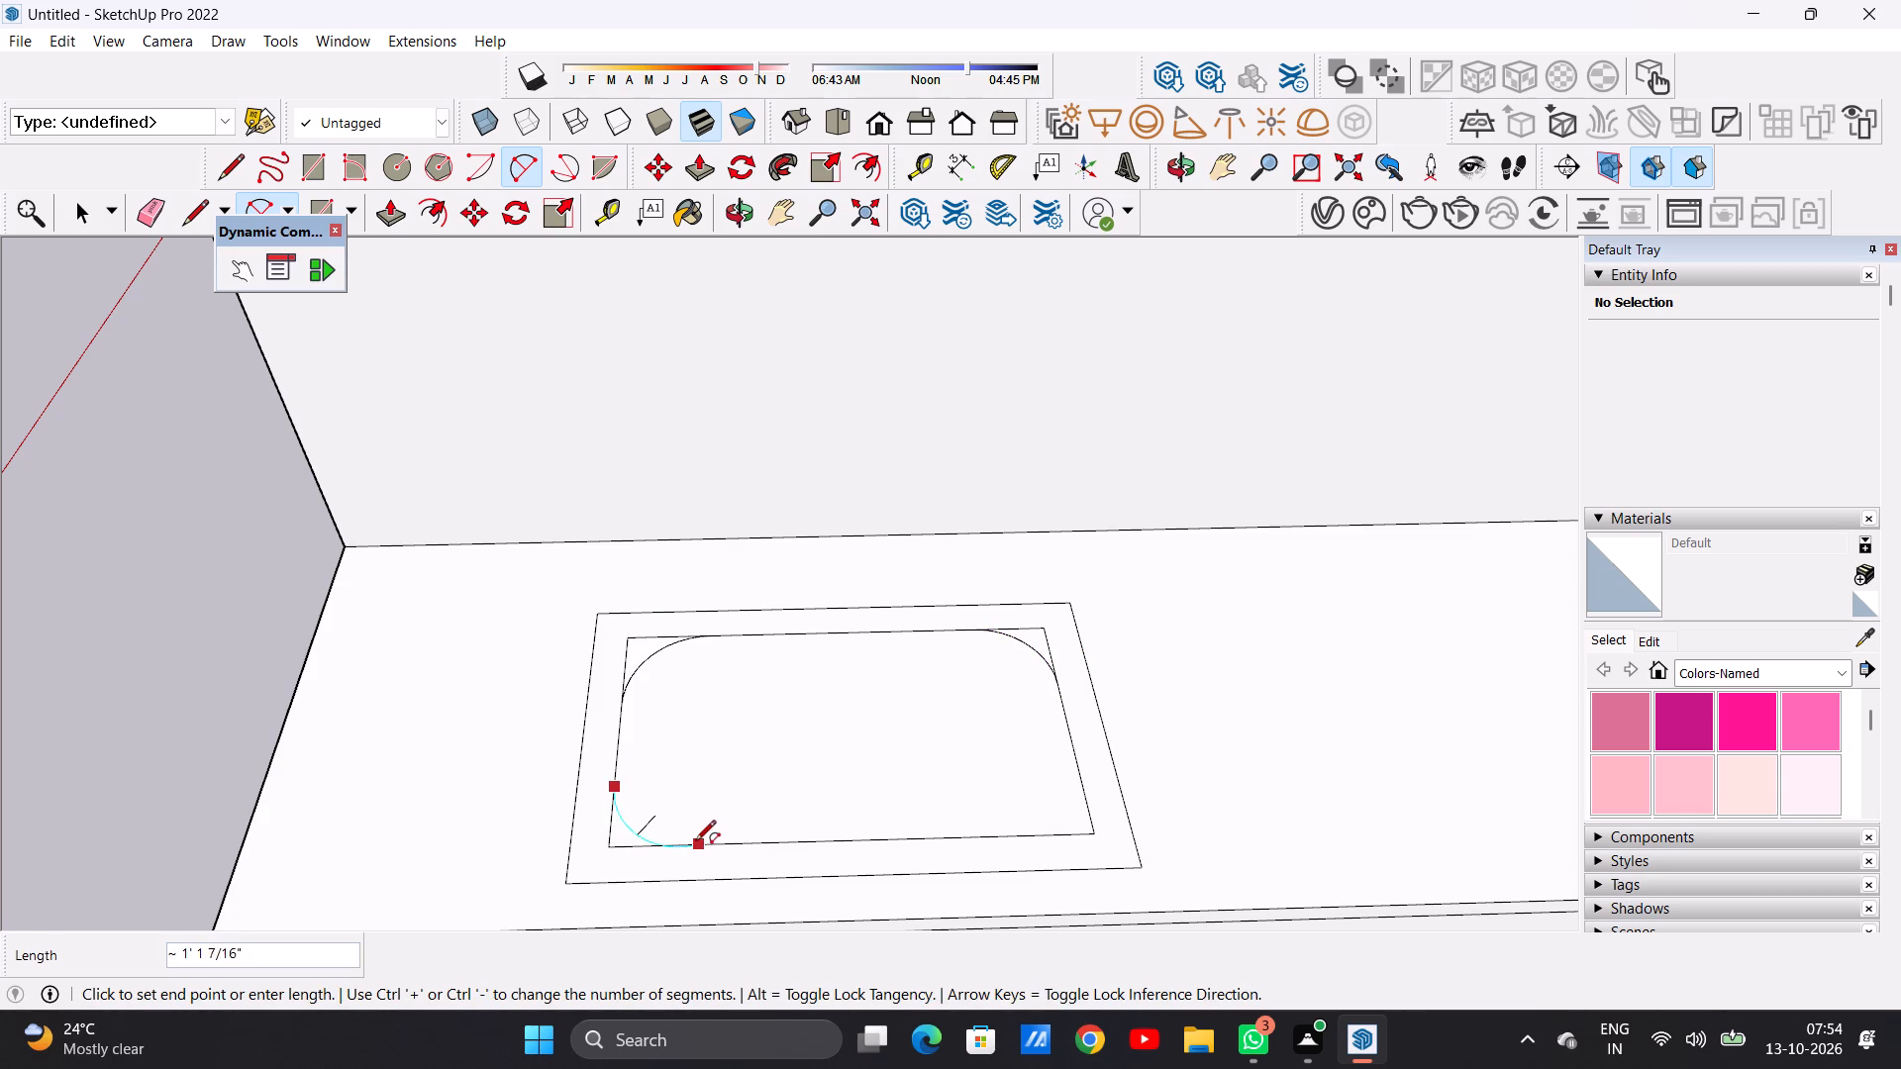
pyautogui.click(690, 843)
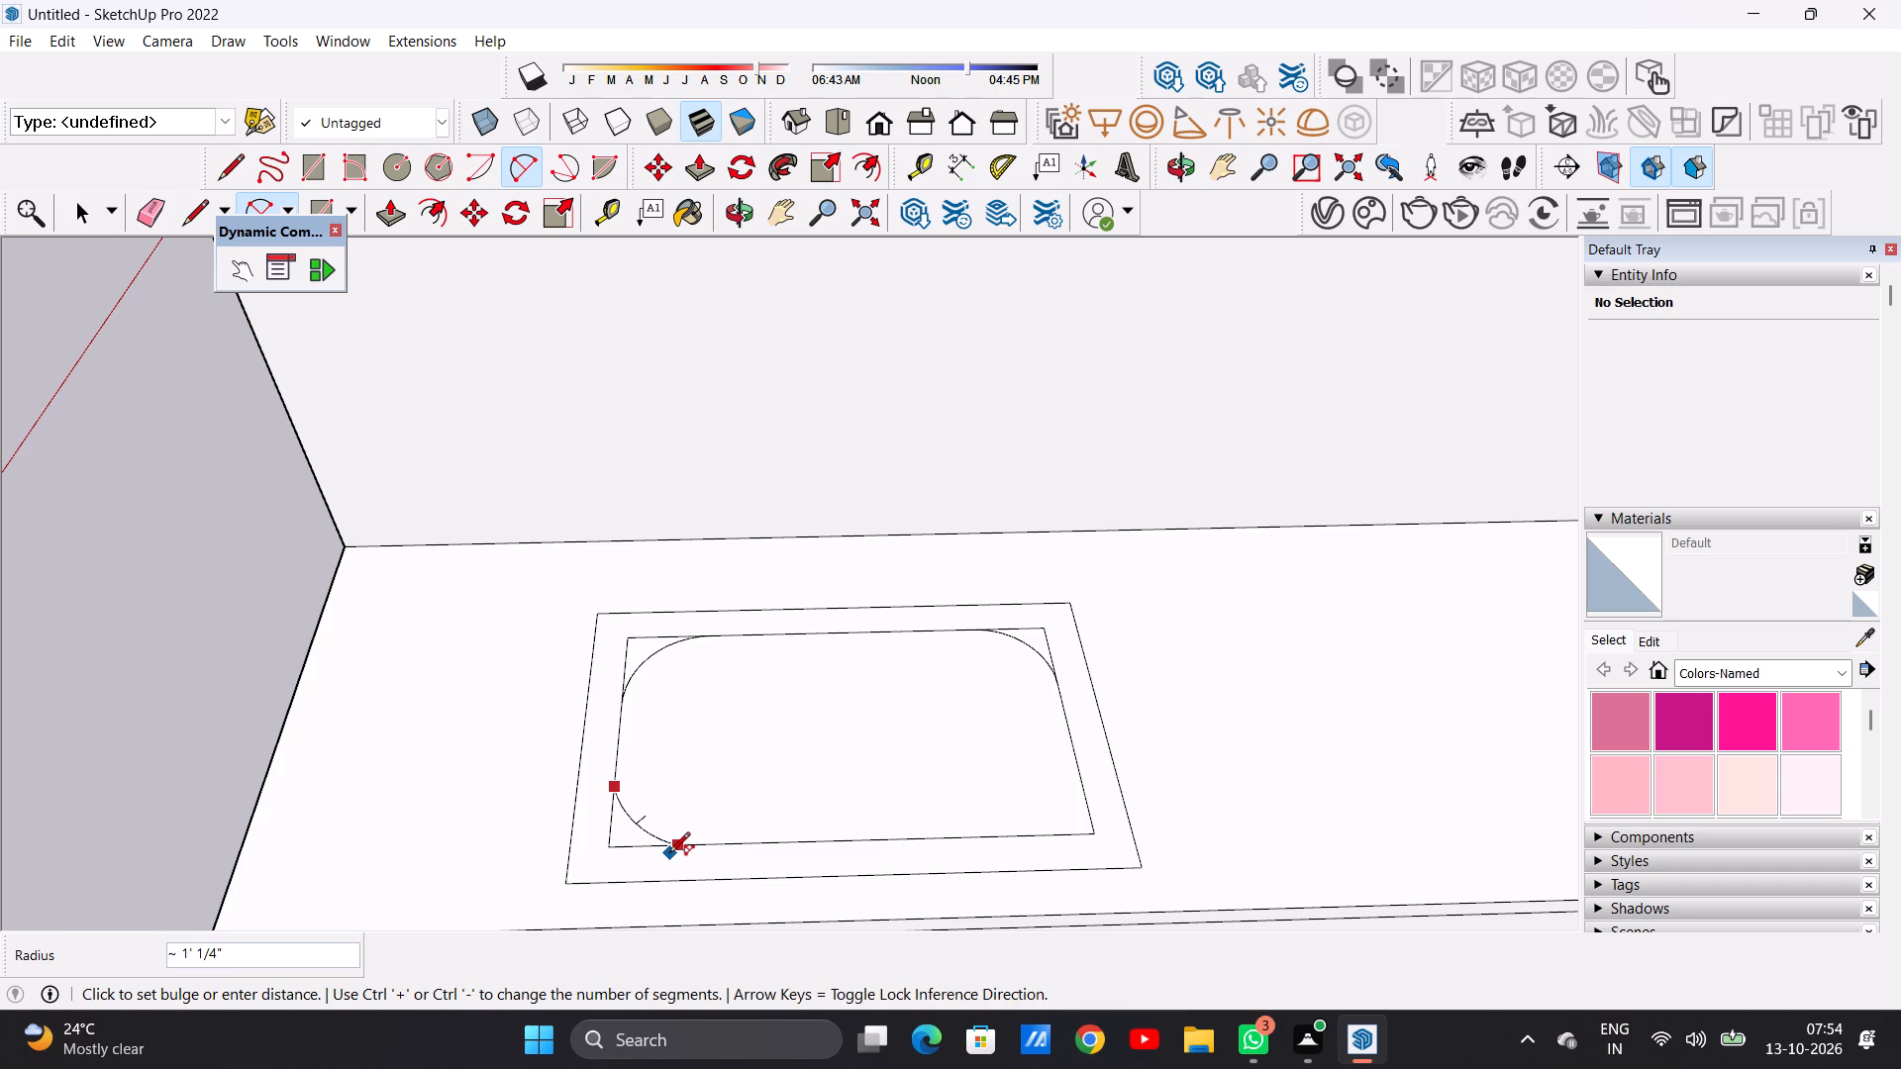
pyautogui.click(669, 854)
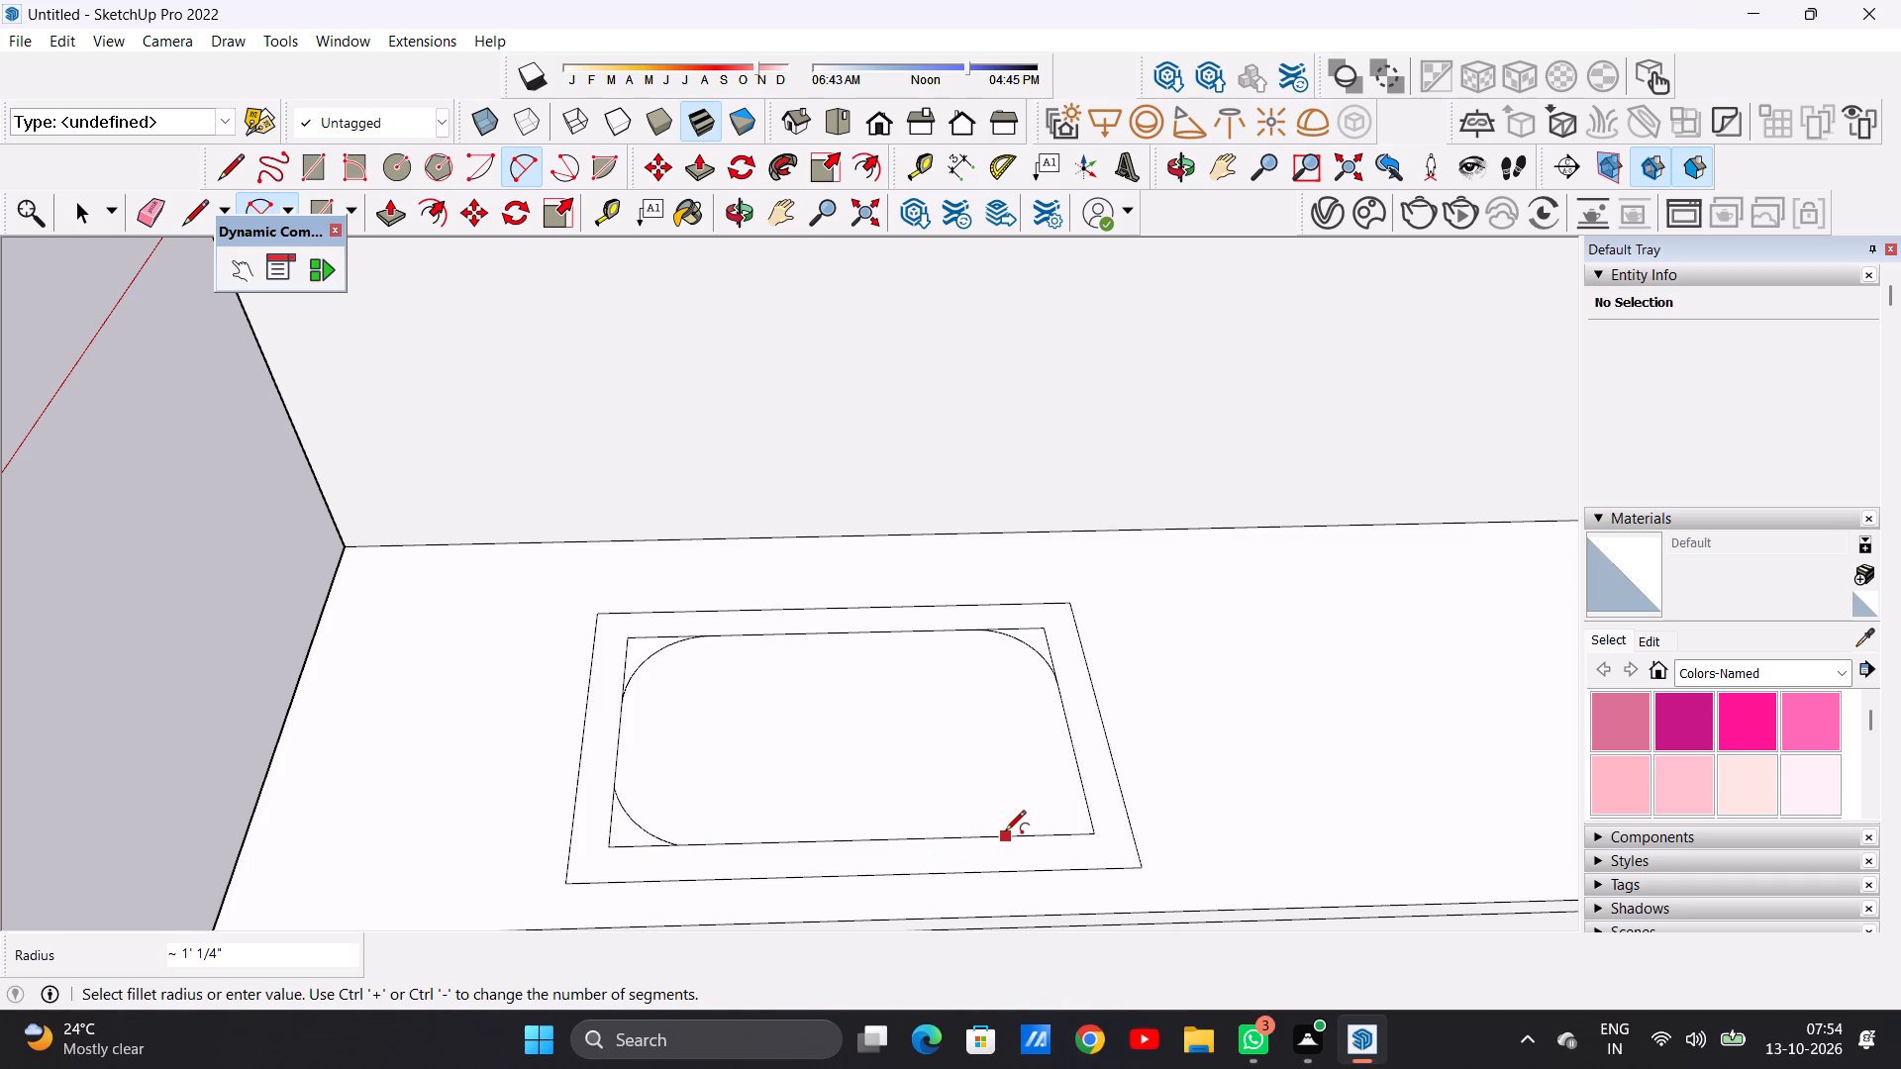
pyautogui.click(1005, 832)
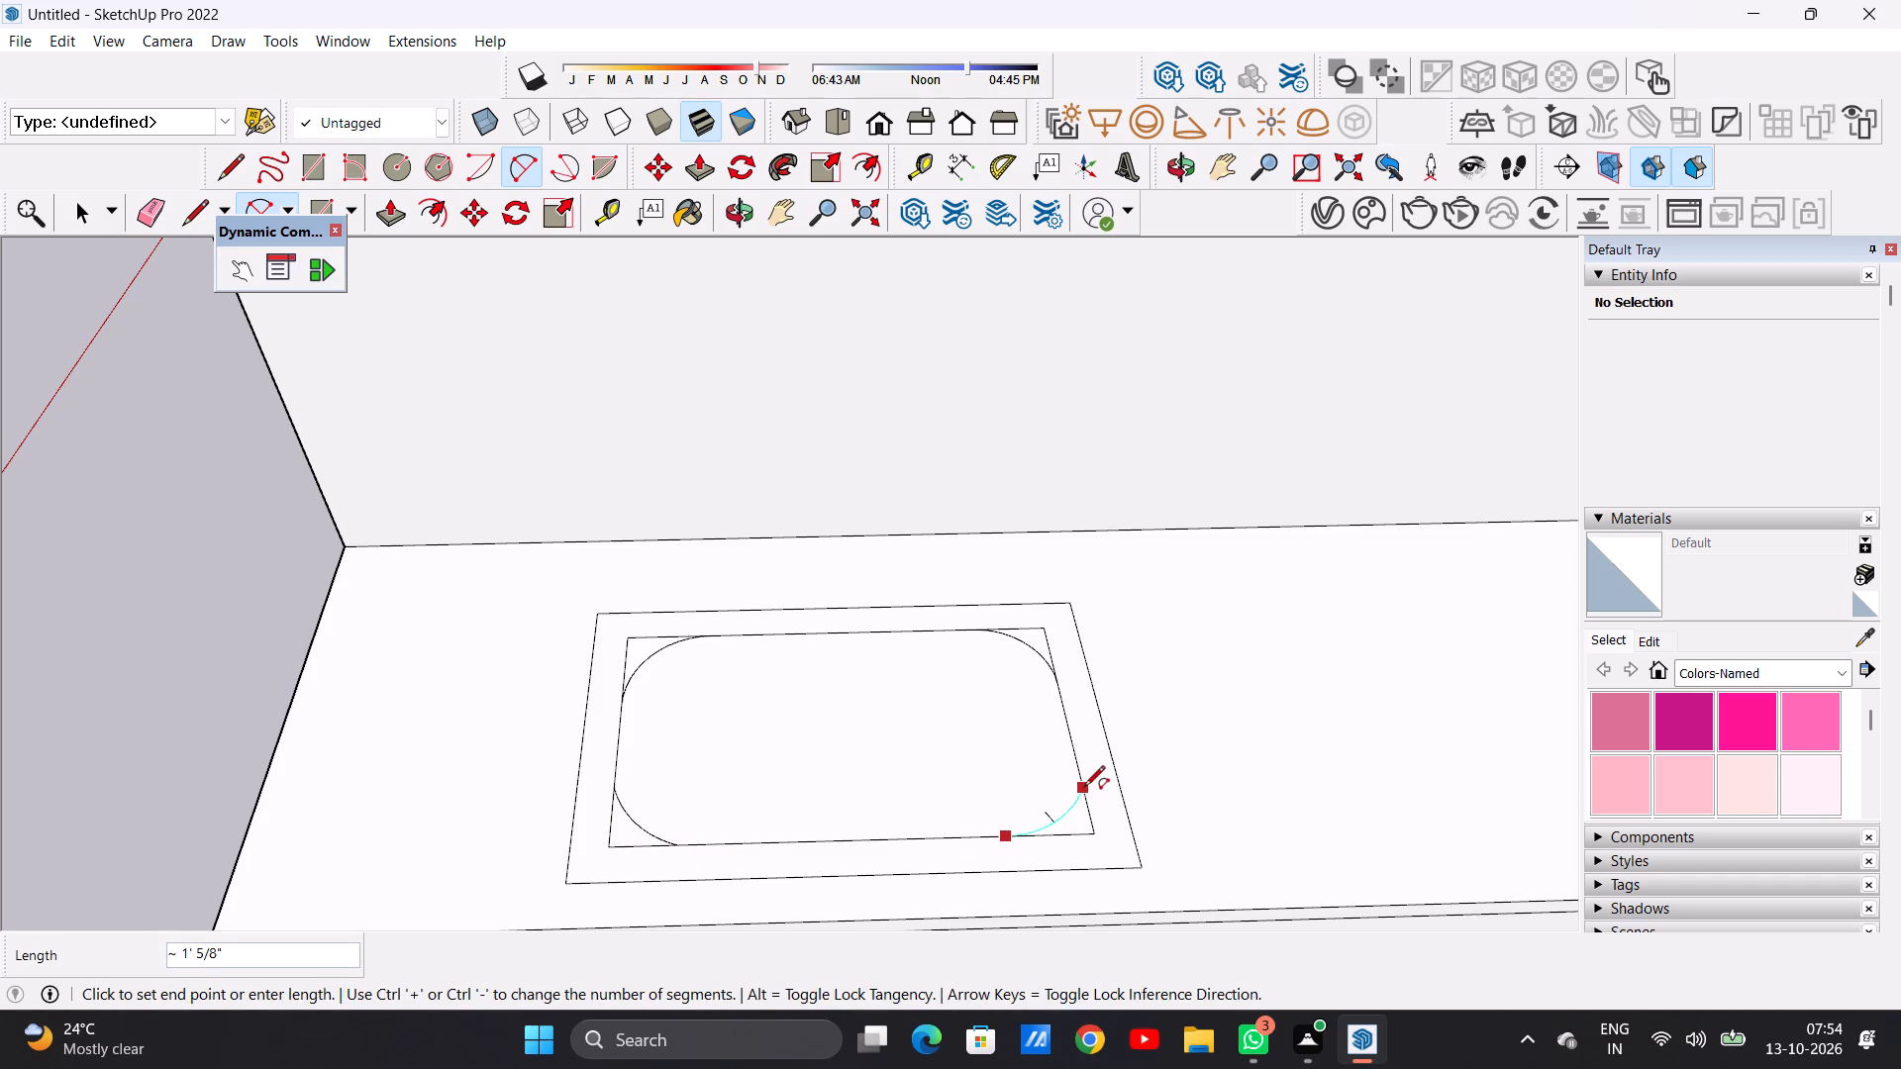
pyautogui.click(1084, 788)
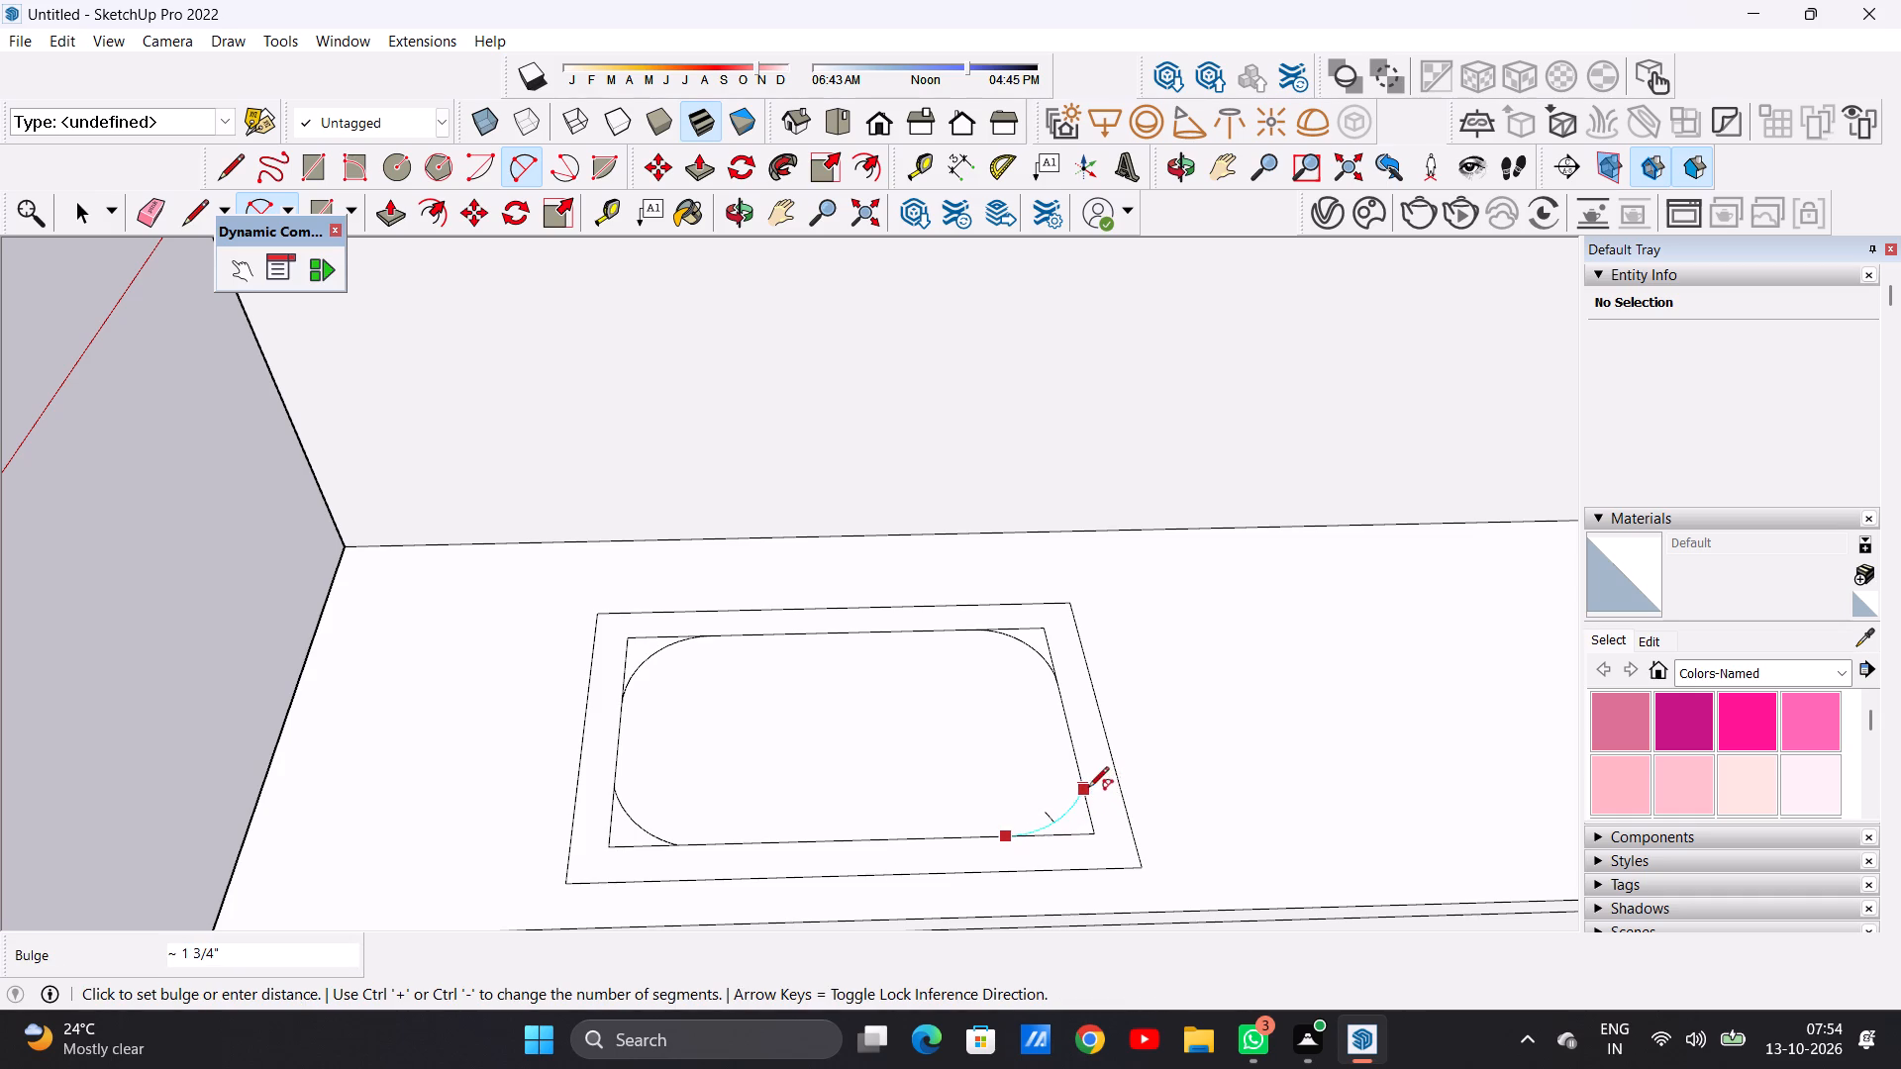
pyautogui.click(1099, 791)
pyautogui.press('space')
# Erase the four leftover square corners of the inner sink rectangle outside the rounding arcs.
pyautogui.write('E')
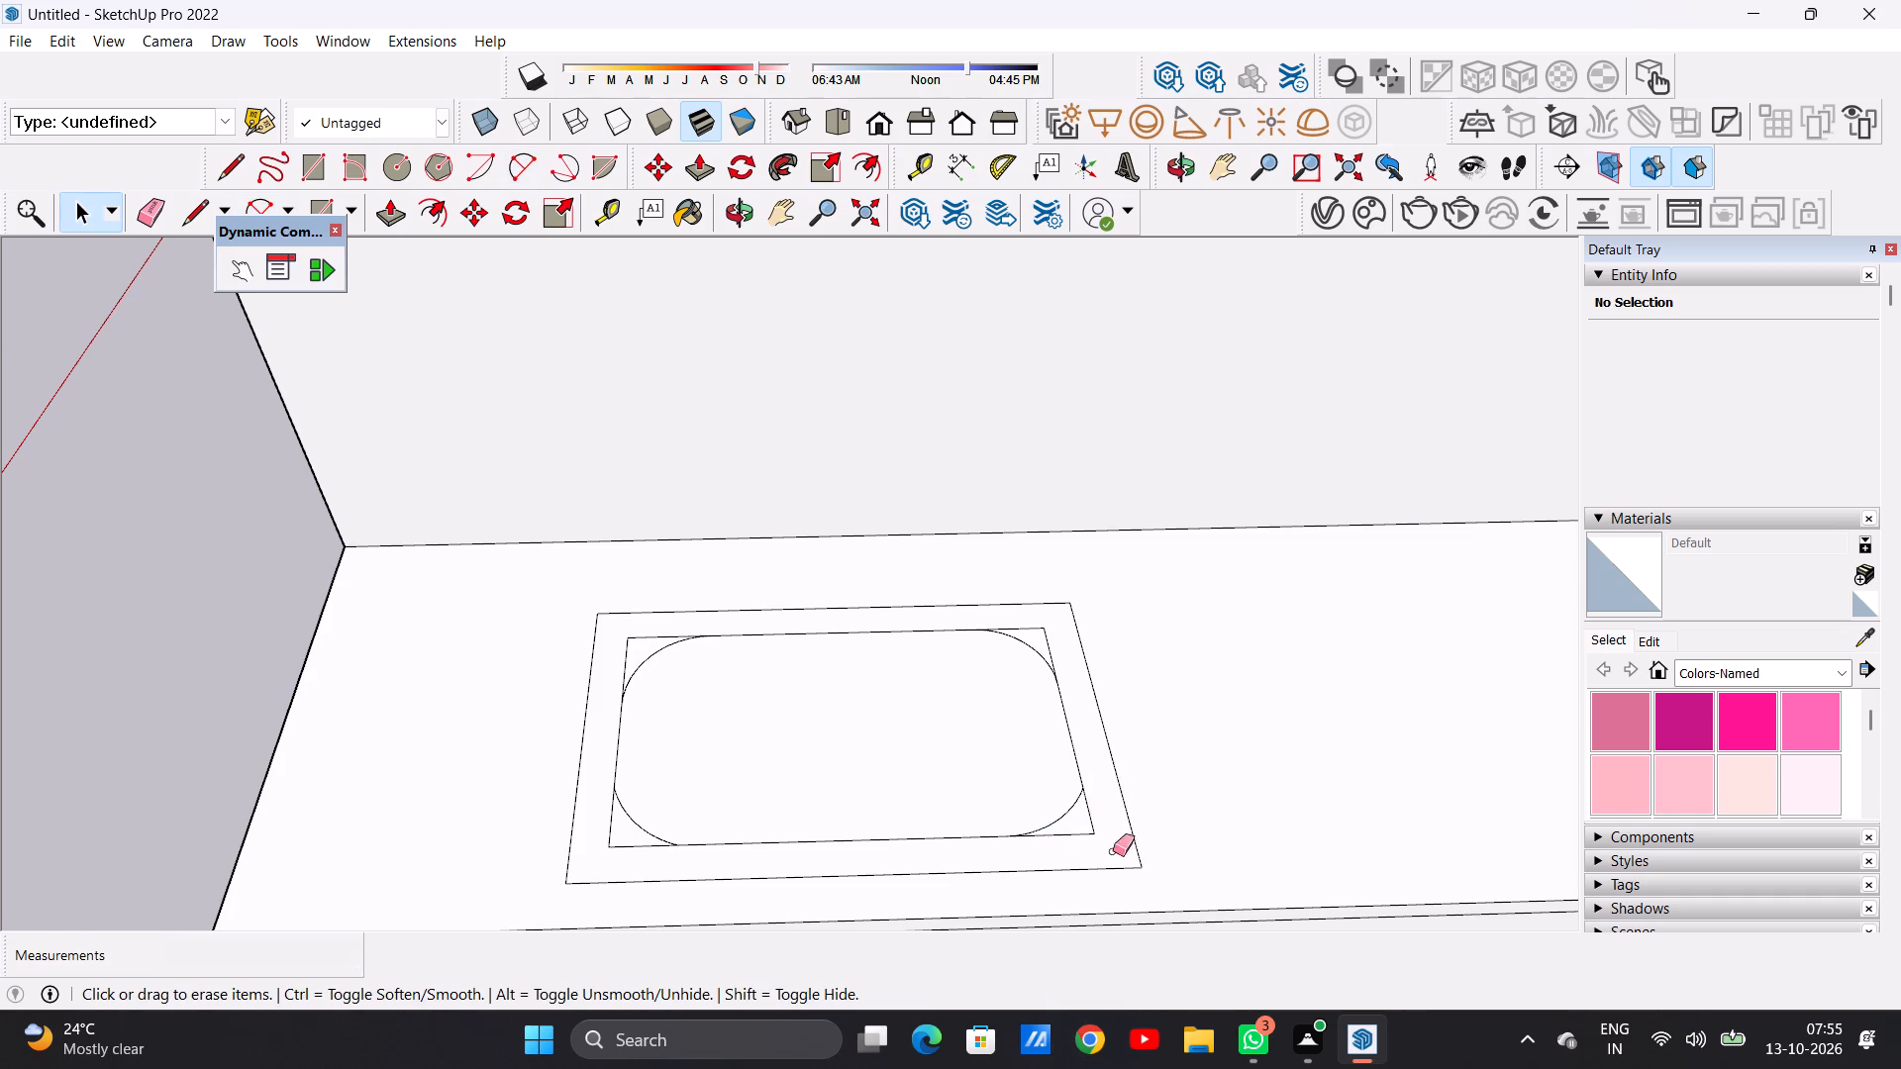
pyautogui.scroll(2, 1089, 857)
pyautogui.scroll(-1, 1085, 854)
pyautogui.click(1095, 829)
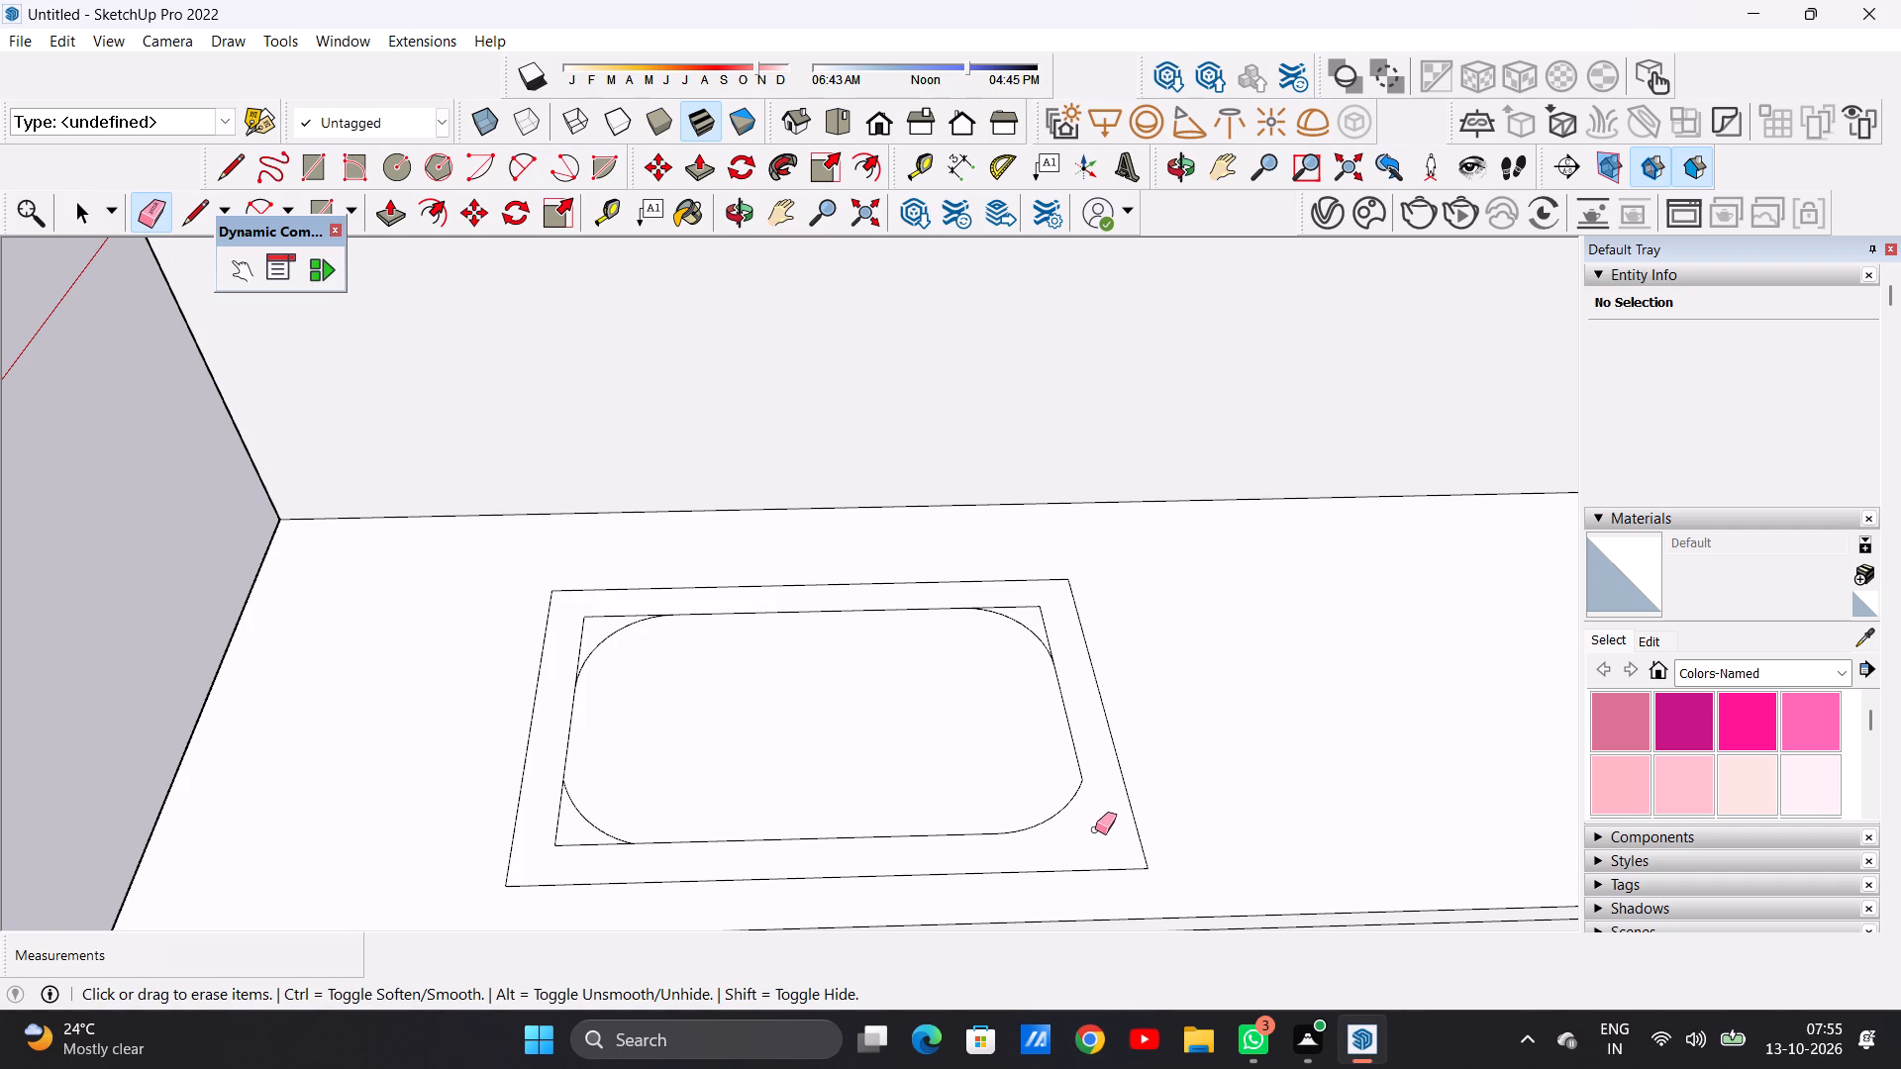
pyautogui.scroll(6, 1039, 610)
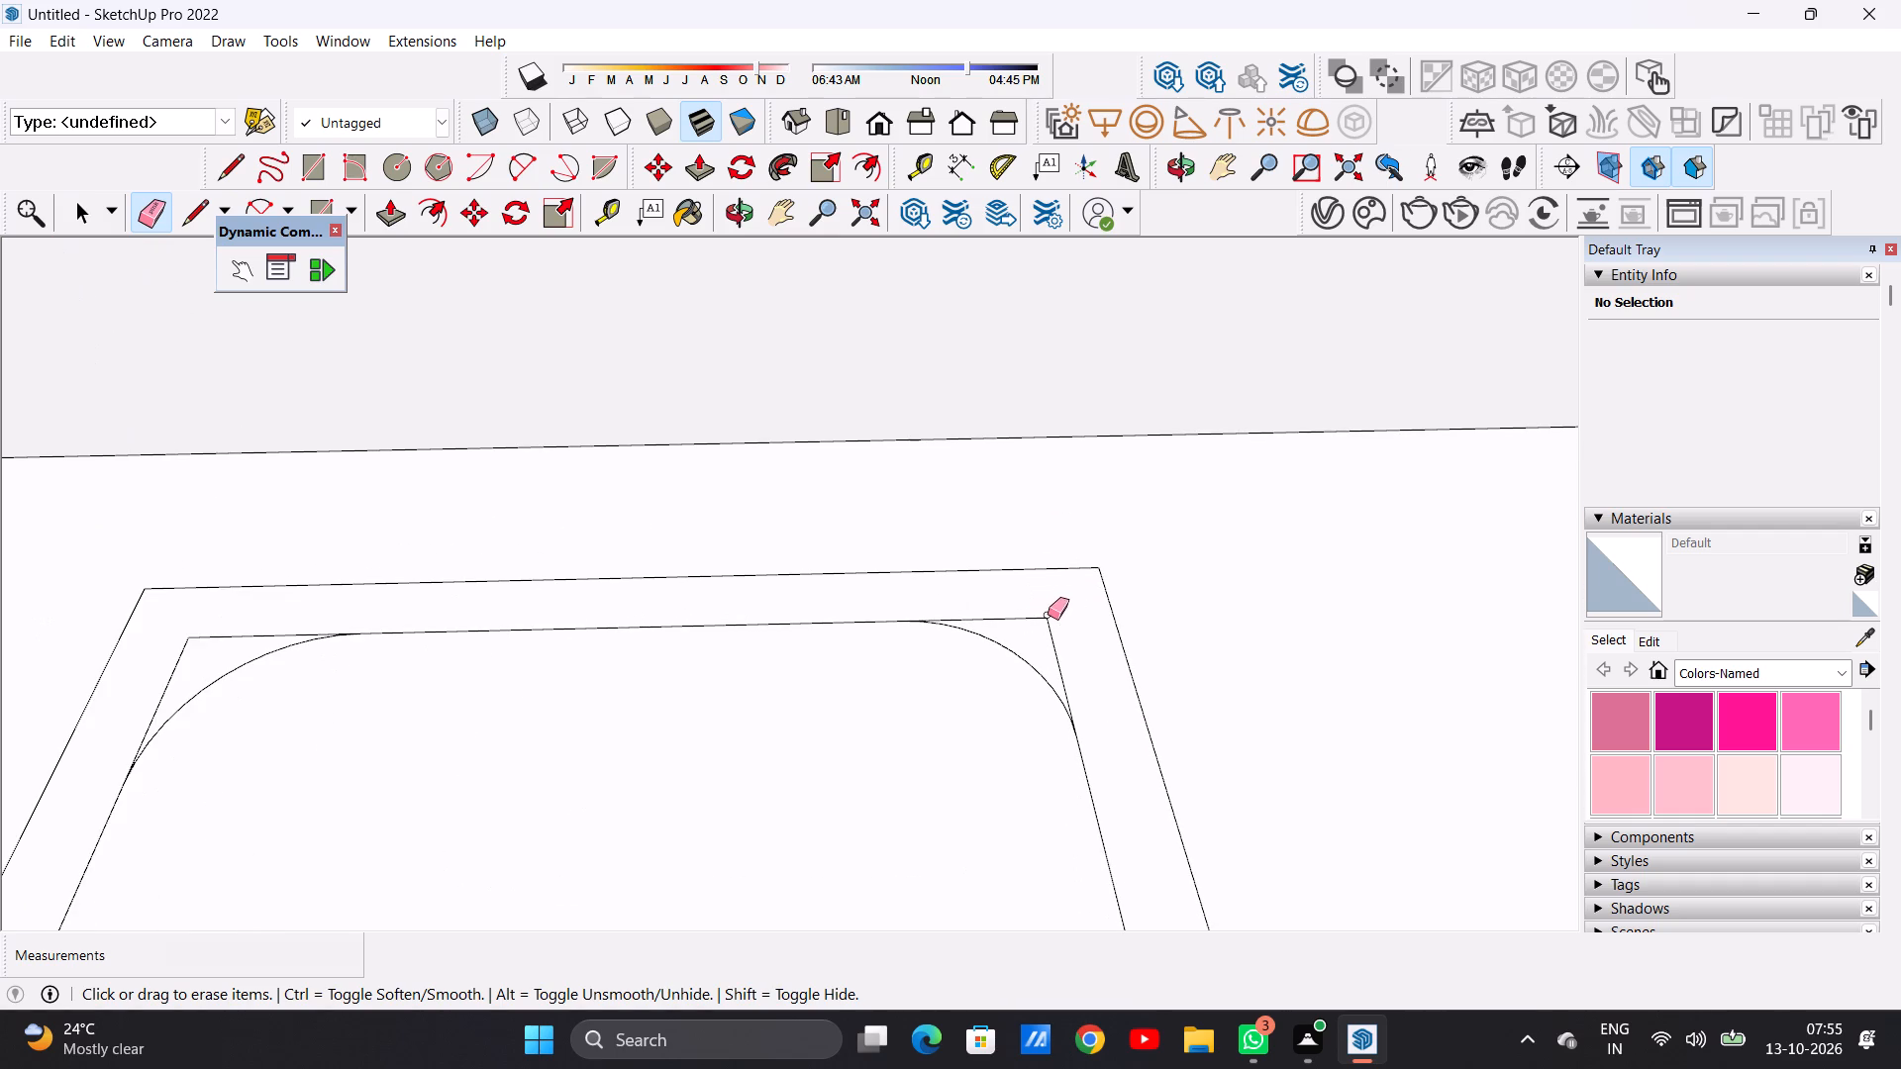
pyautogui.click(1047, 619)
pyautogui.scroll(-6, 1078, 652)
pyautogui.scroll(-1, 594, 640)
pyautogui.scroll(4, 594, 640)
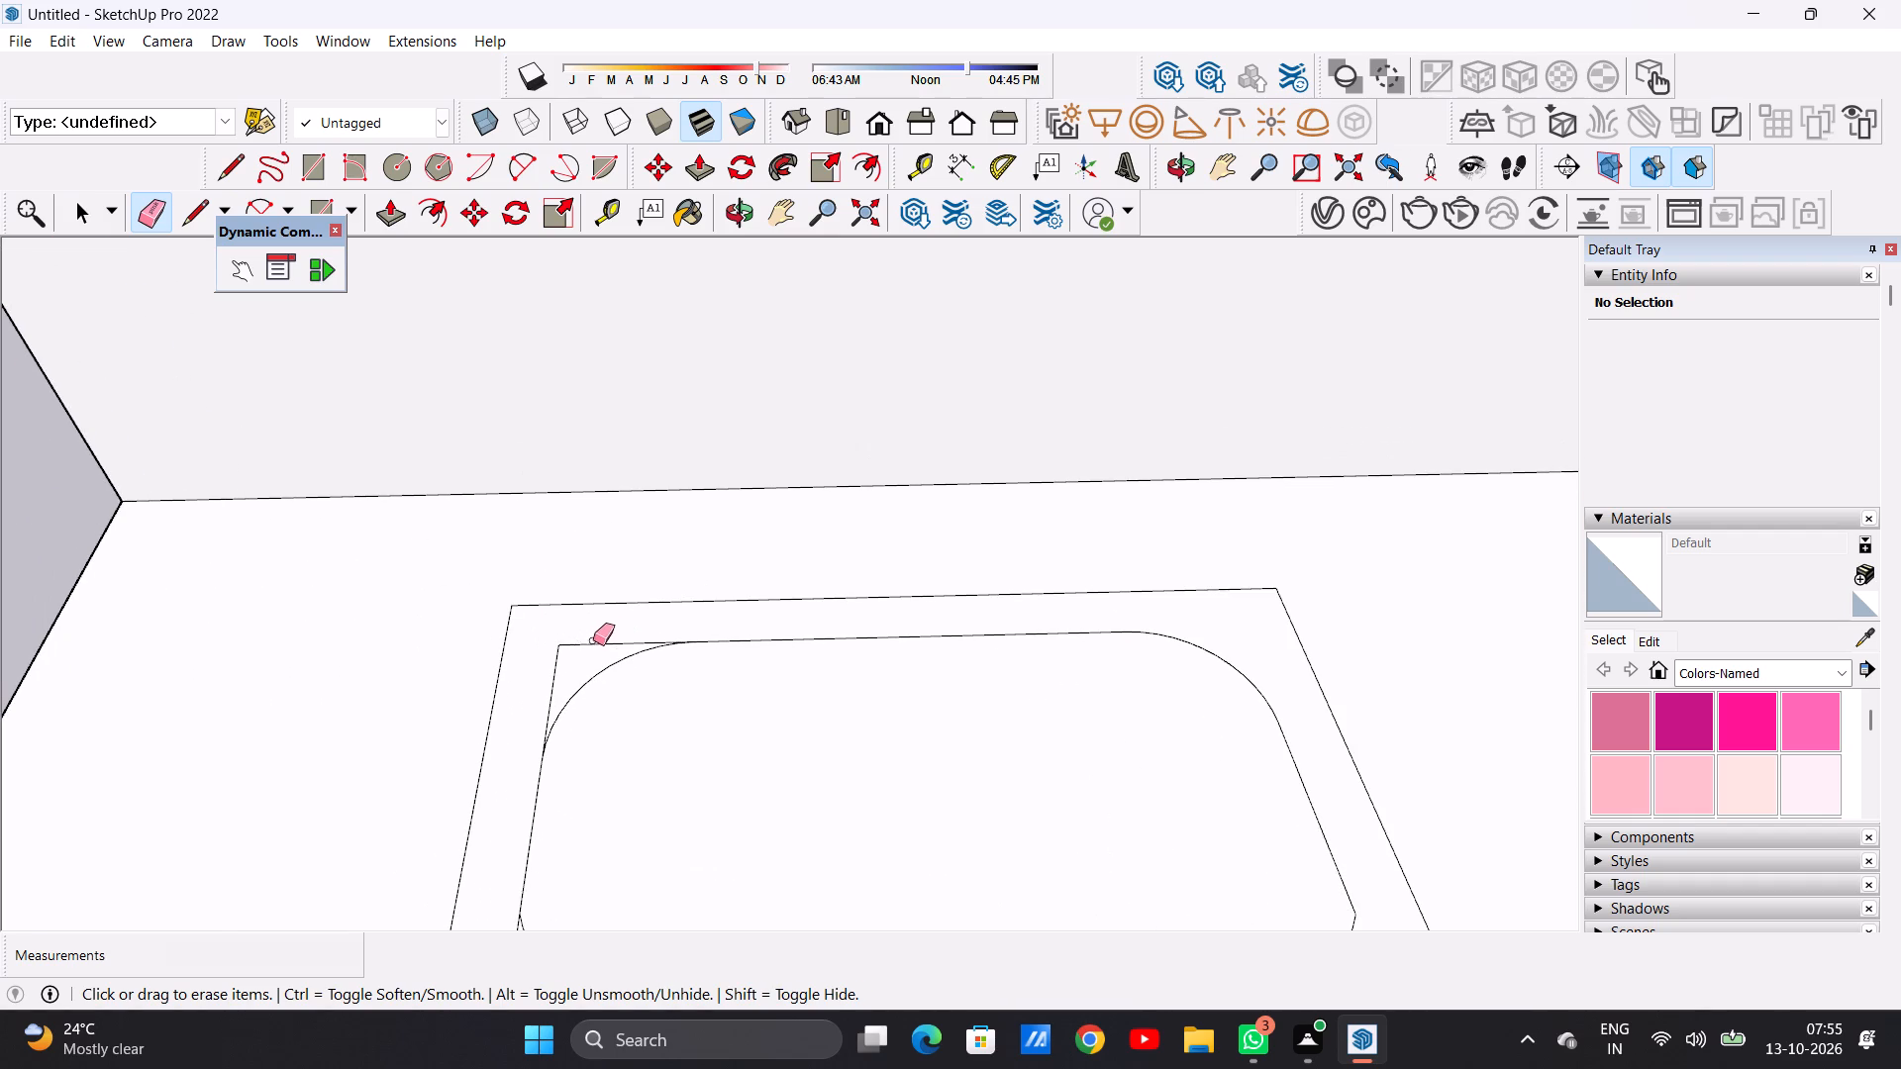
pyautogui.click(558, 644)
pyautogui.scroll(-9, 643, 604)
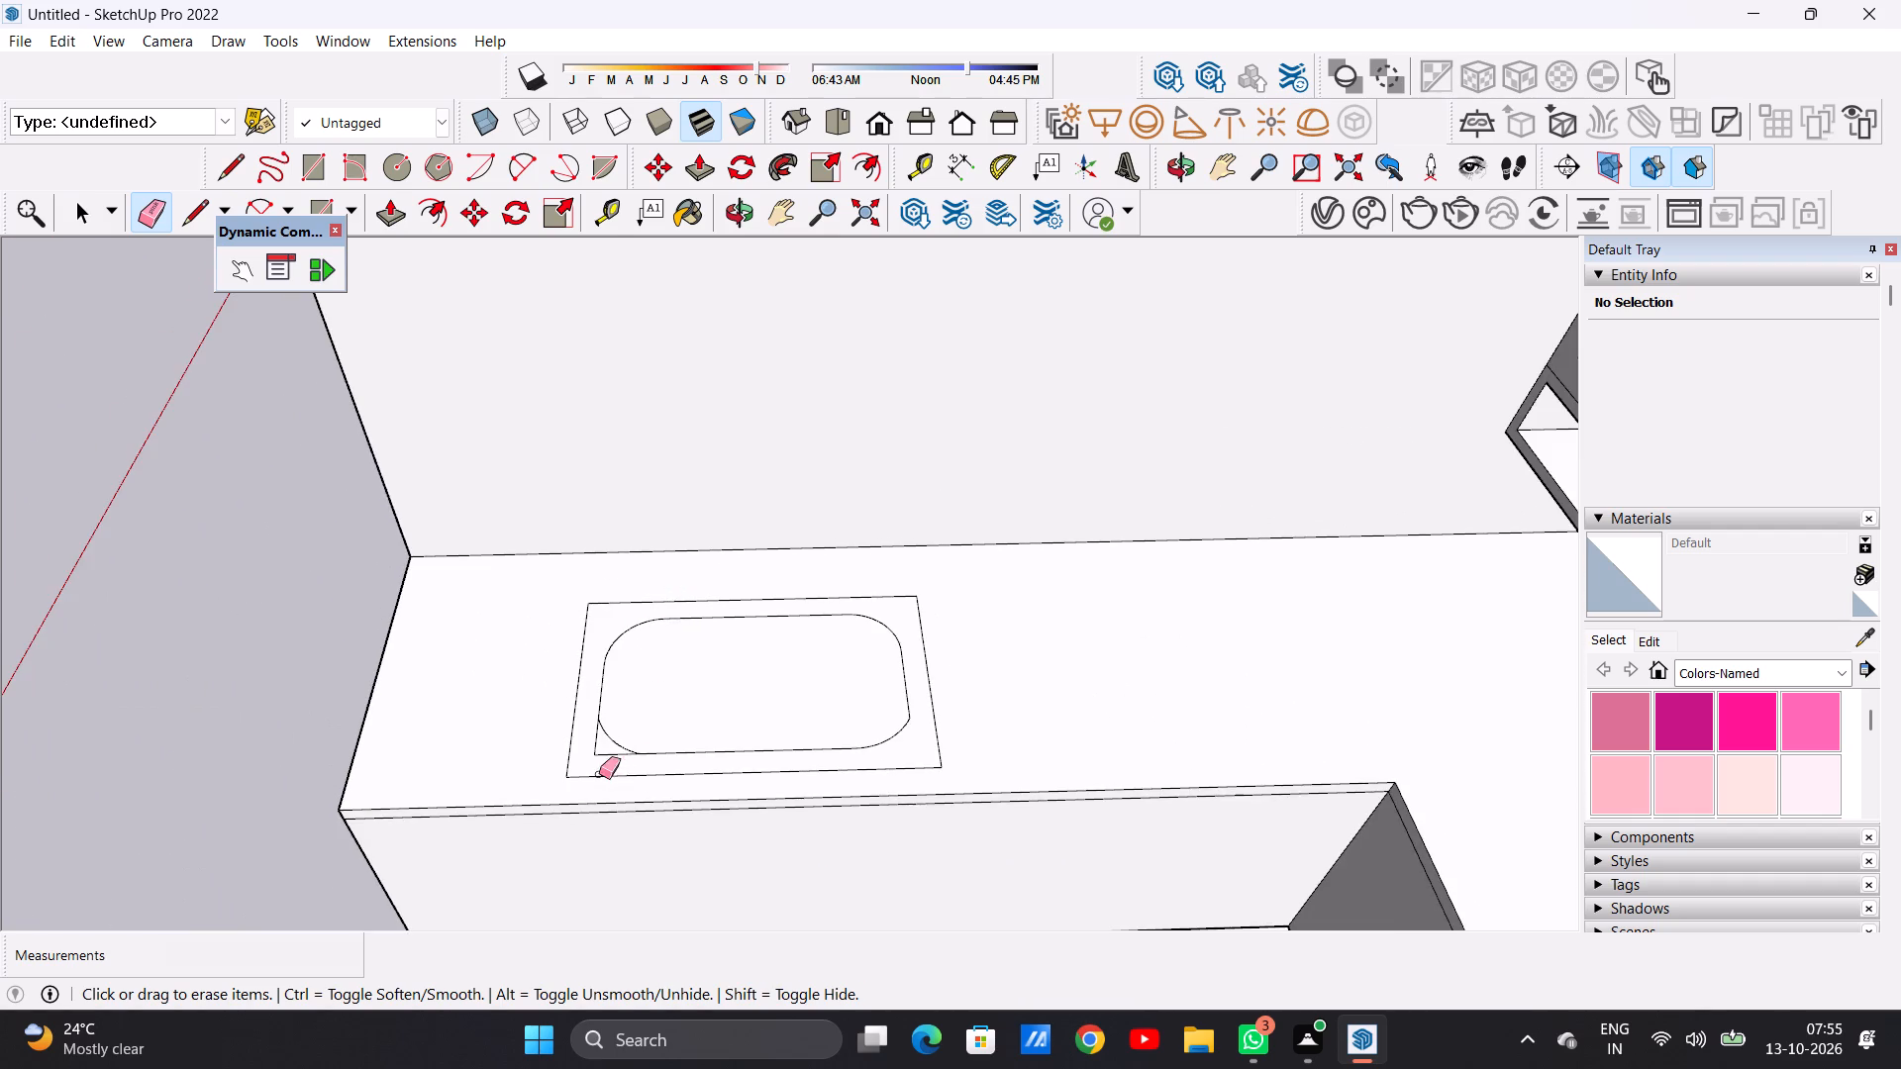
pyautogui.scroll(20, 591, 765)
pyautogui.scroll(1, 591, 765)
pyautogui.scroll(-1, 608, 757)
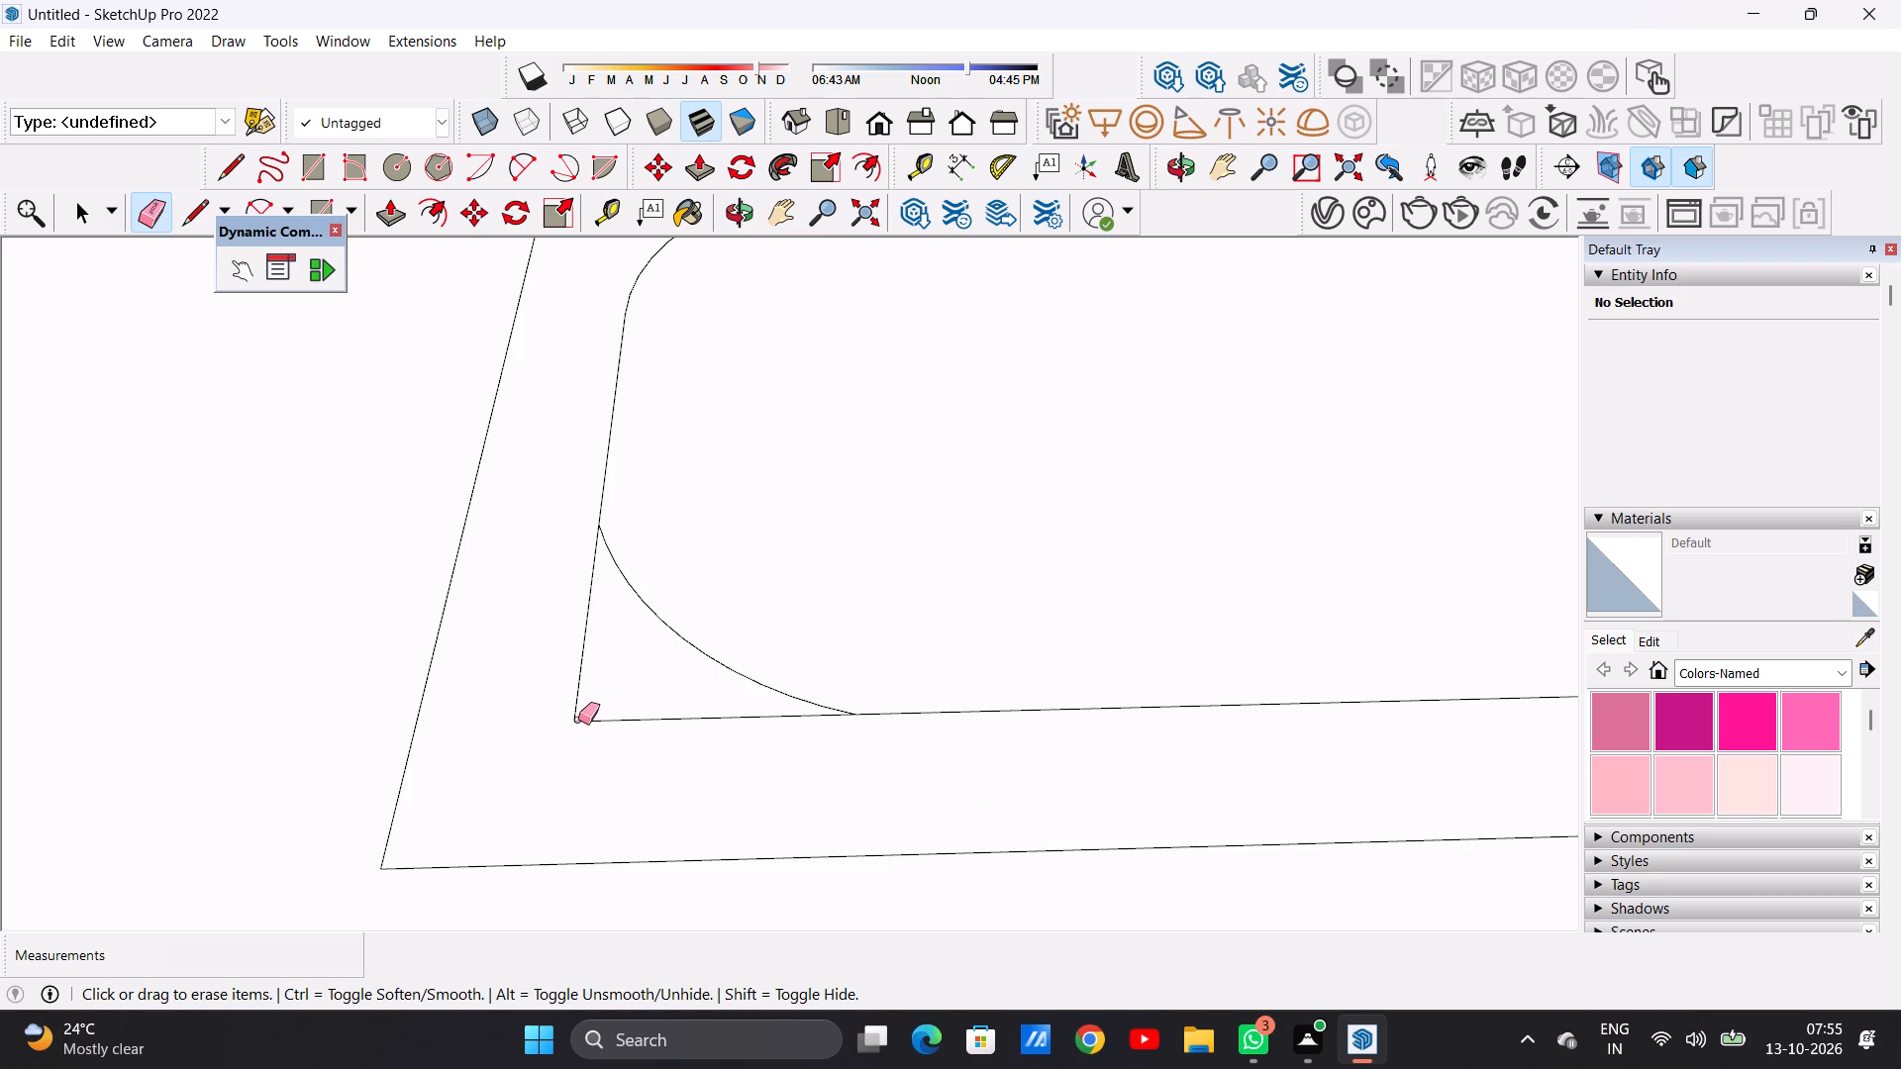
pyautogui.click(577, 720)
pyautogui.press('space')
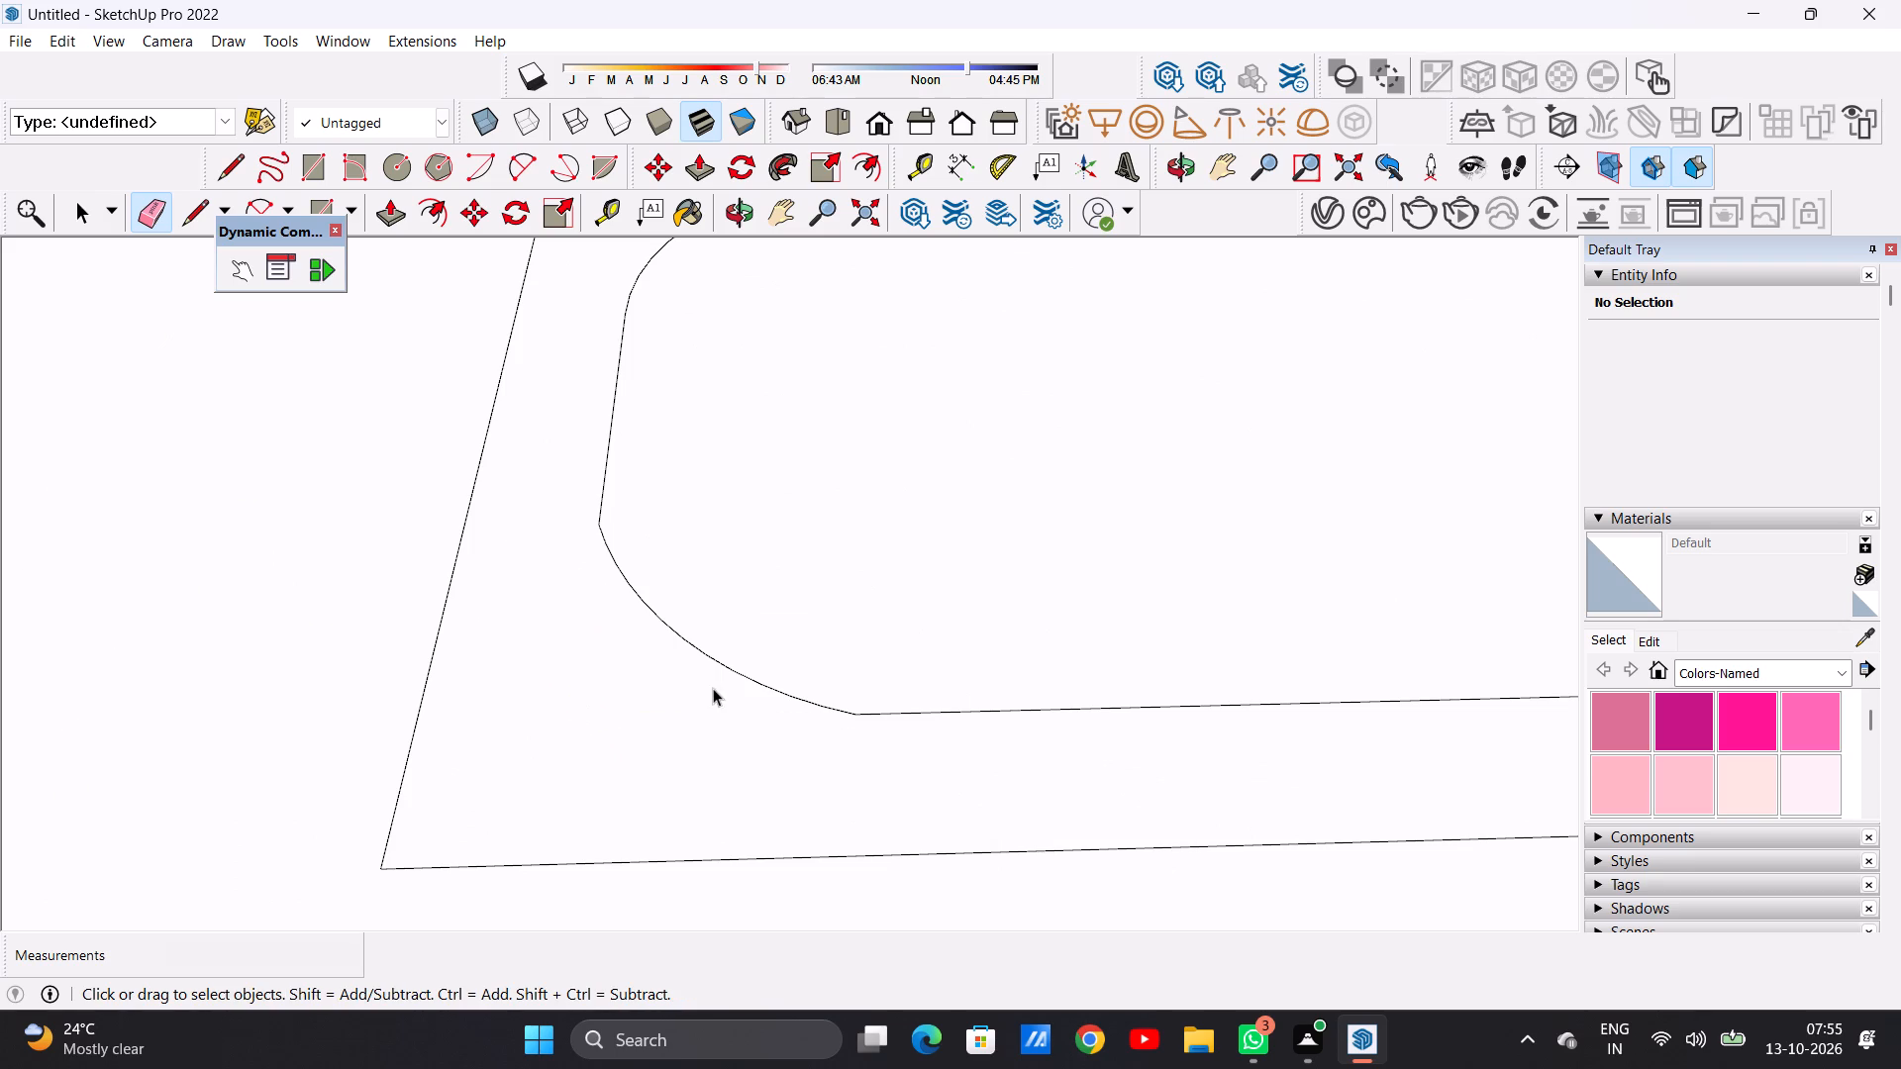
# Push the round-cornered inner sink face down into the counter by about 1' 3 1/2".
pyautogui.scroll(-20, 713, 688)
pyautogui.scroll(-3, 713, 688)
pyautogui.scroll(-2, 942, 675)
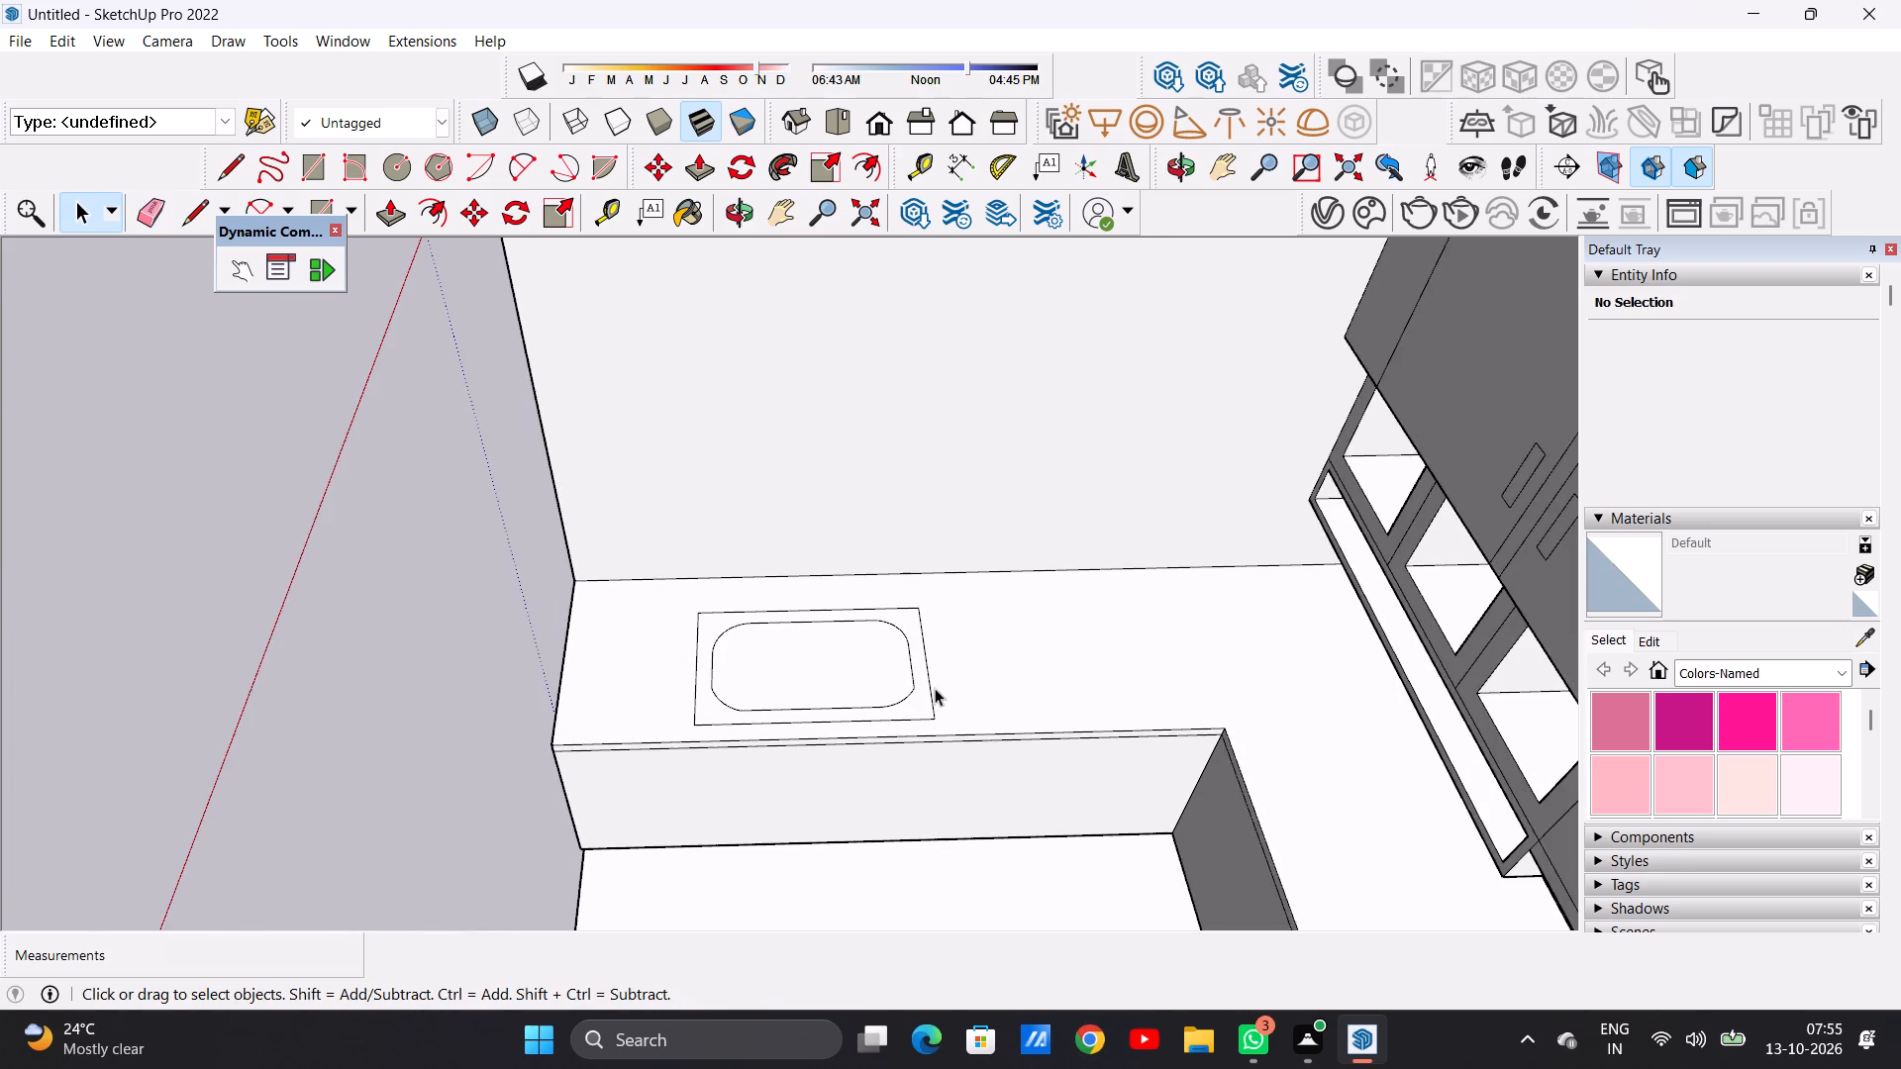
pyautogui.moveTo(934, 704); pyautogui.dragTo(928, 670, button='middle')
pyautogui.scroll(1, 908, 692)
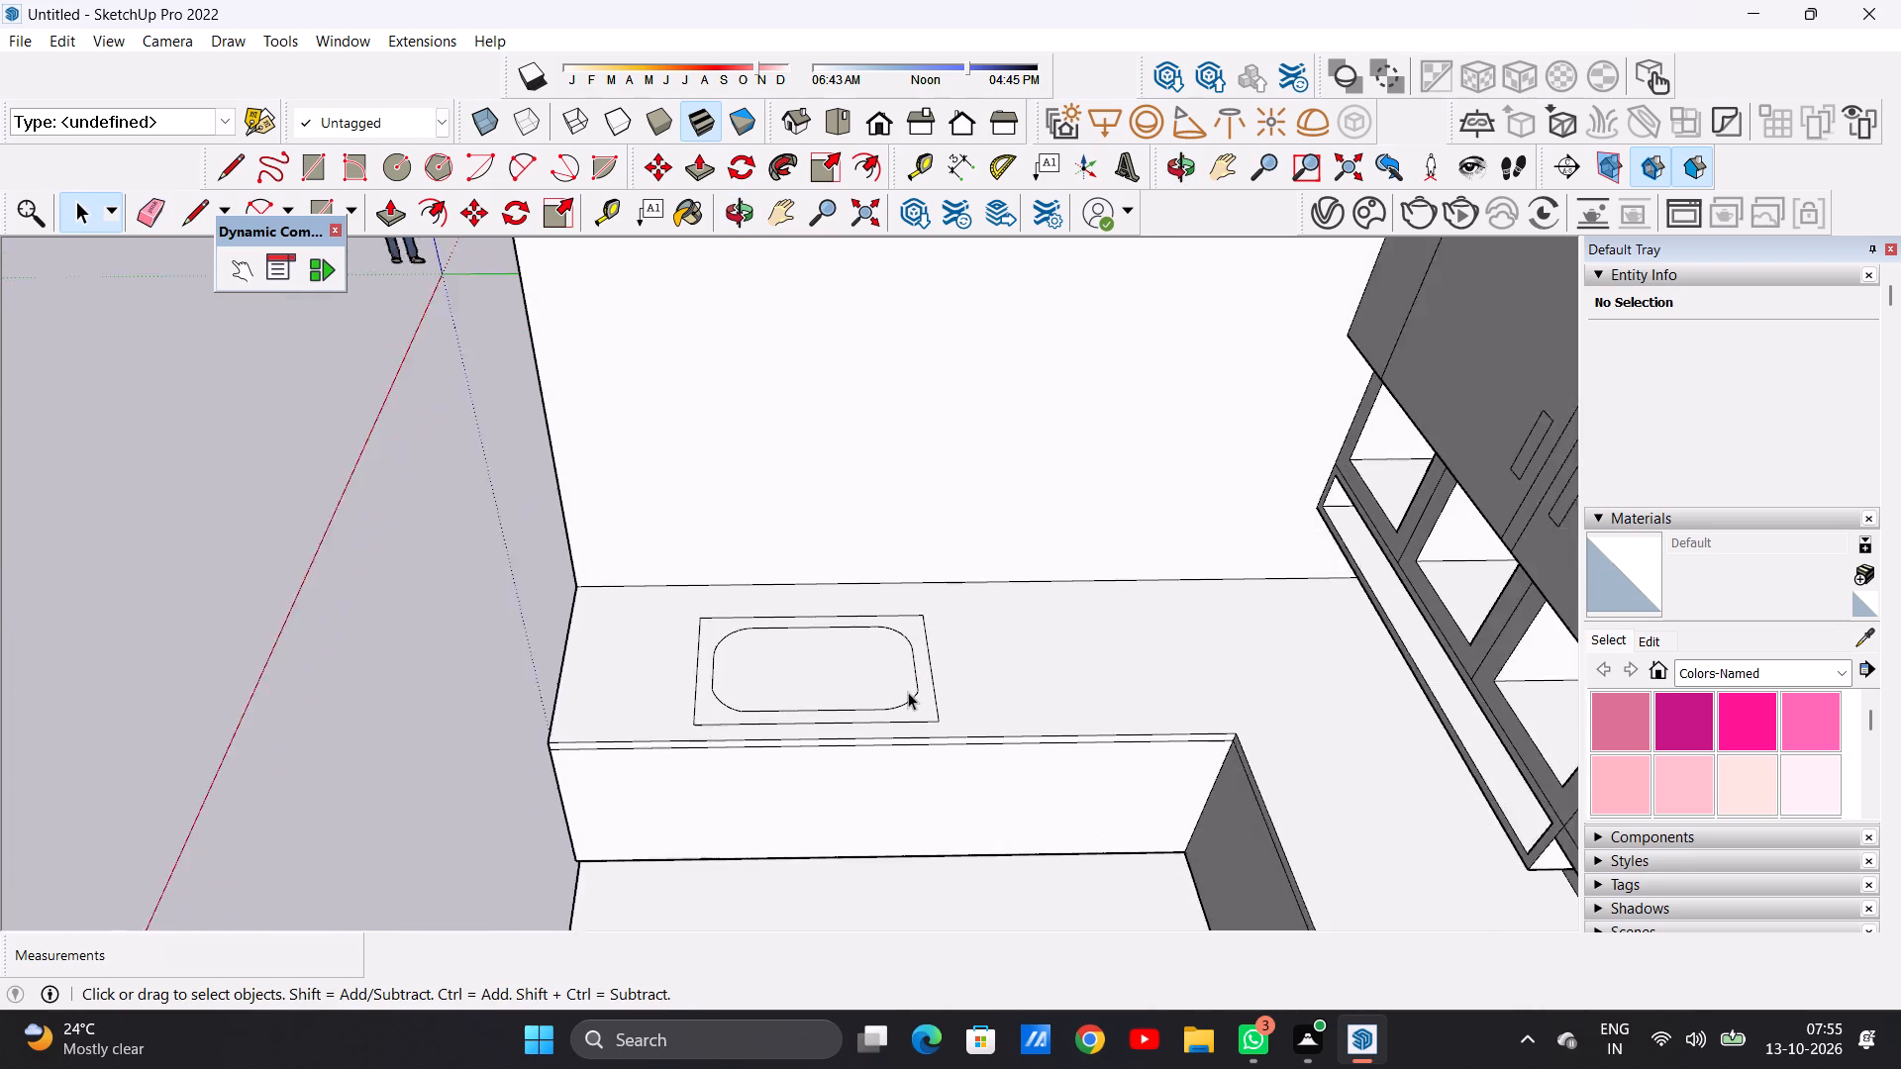
pyautogui.scroll(1, 908, 692)
pyautogui.press('p')
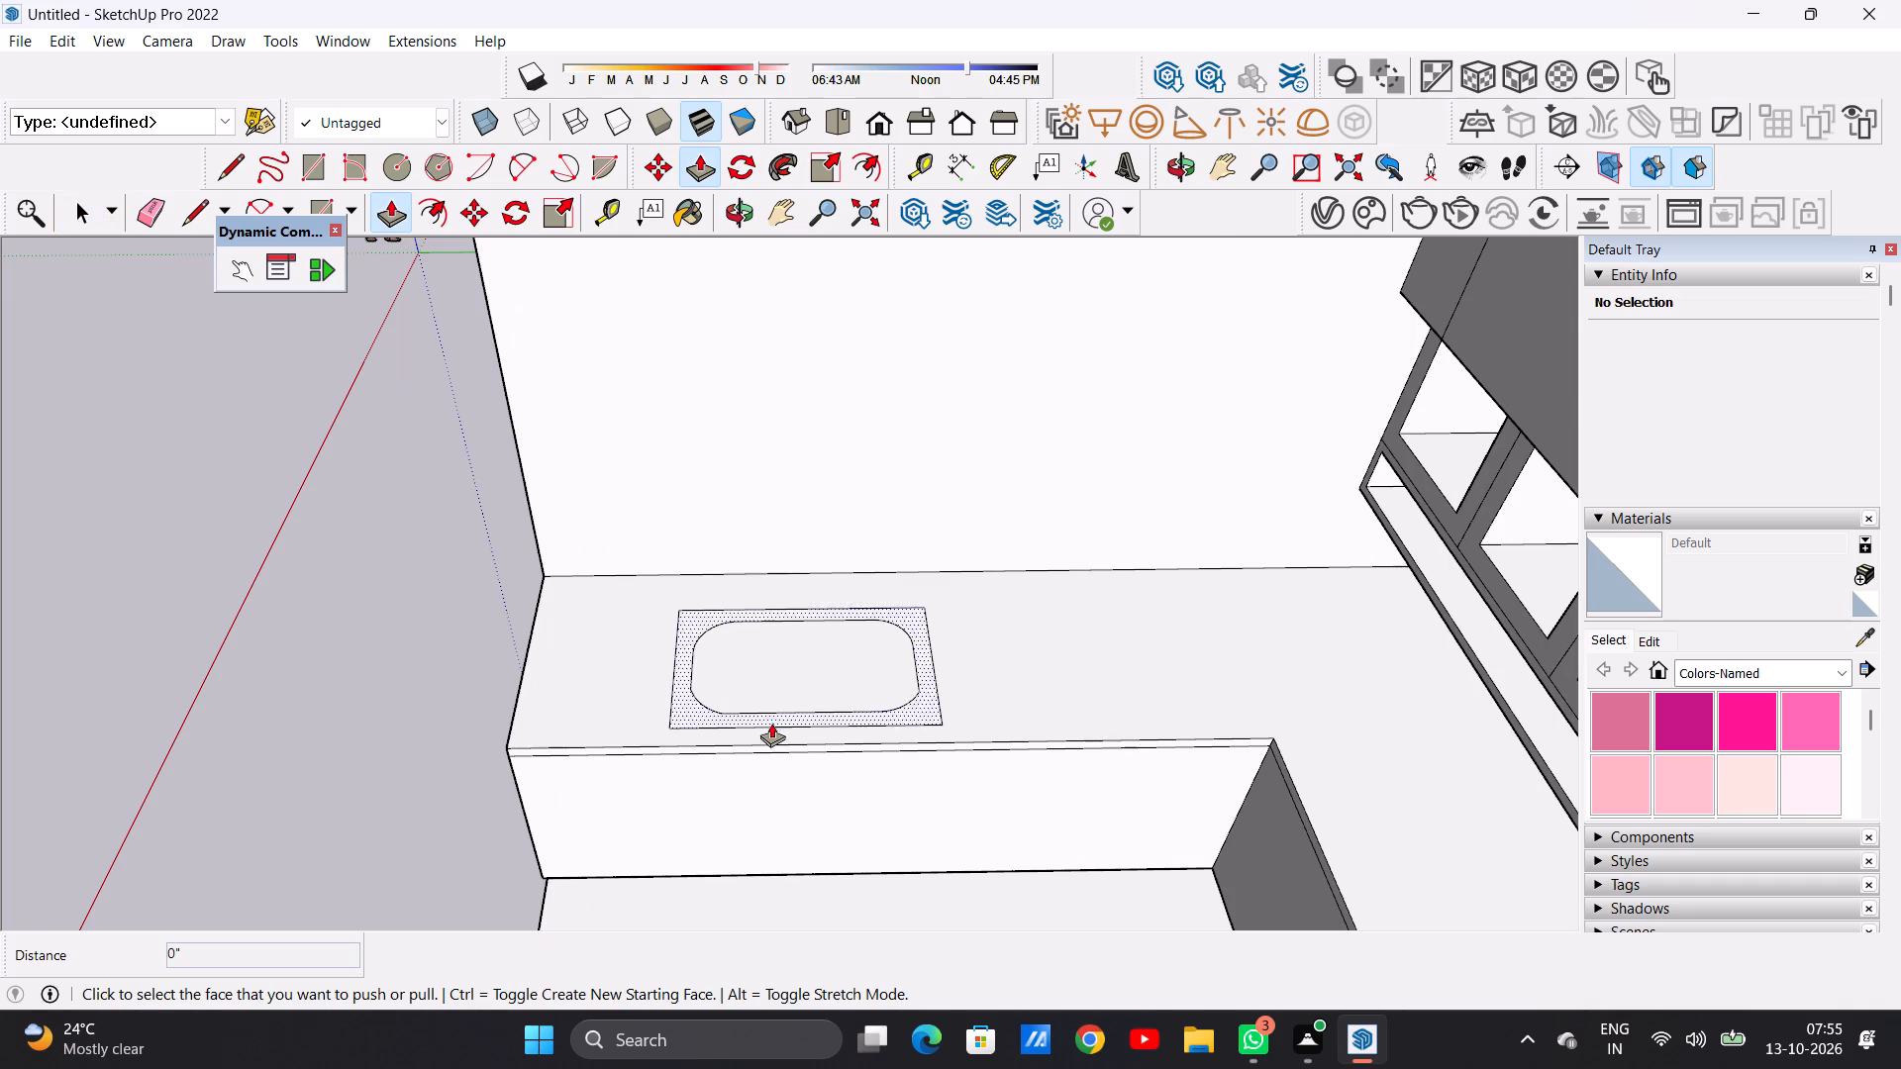
pyautogui.scroll(5, 827, 656)
pyautogui.click(828, 644)
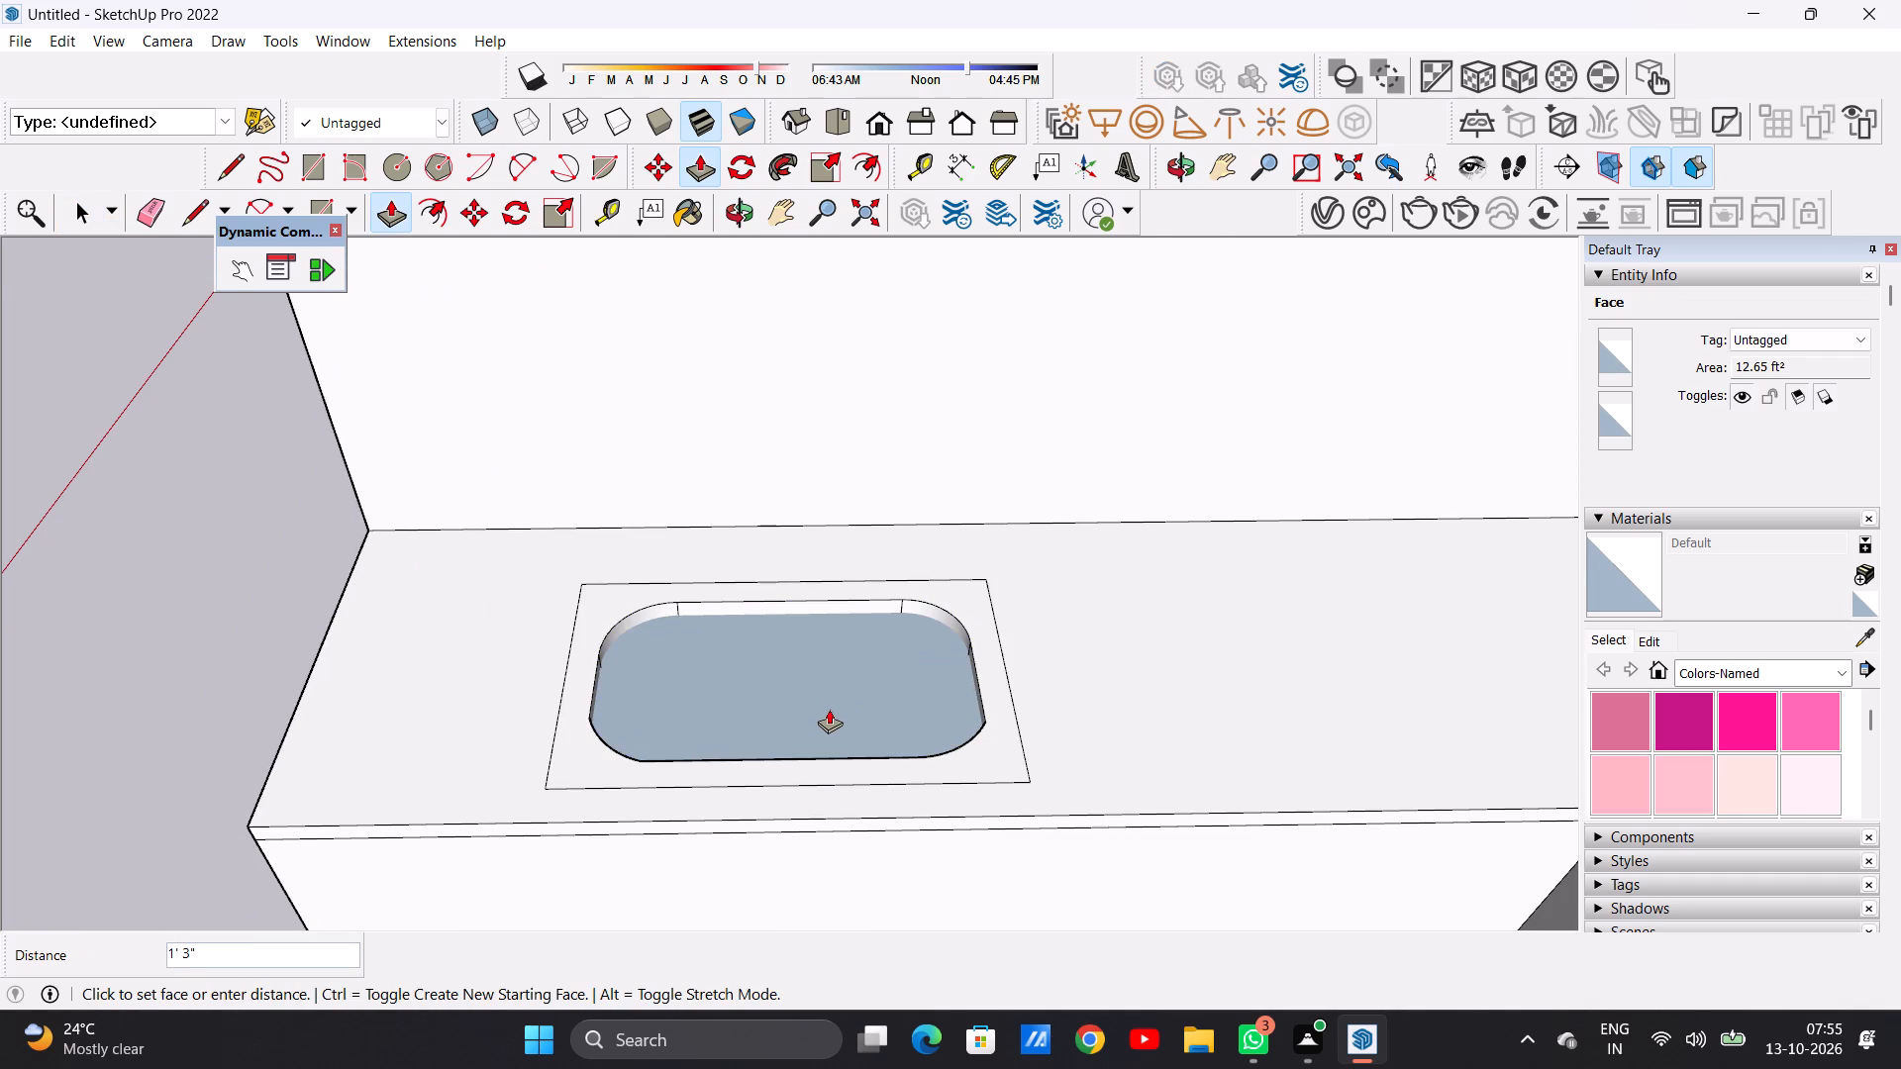
pyautogui.click(829, 709)
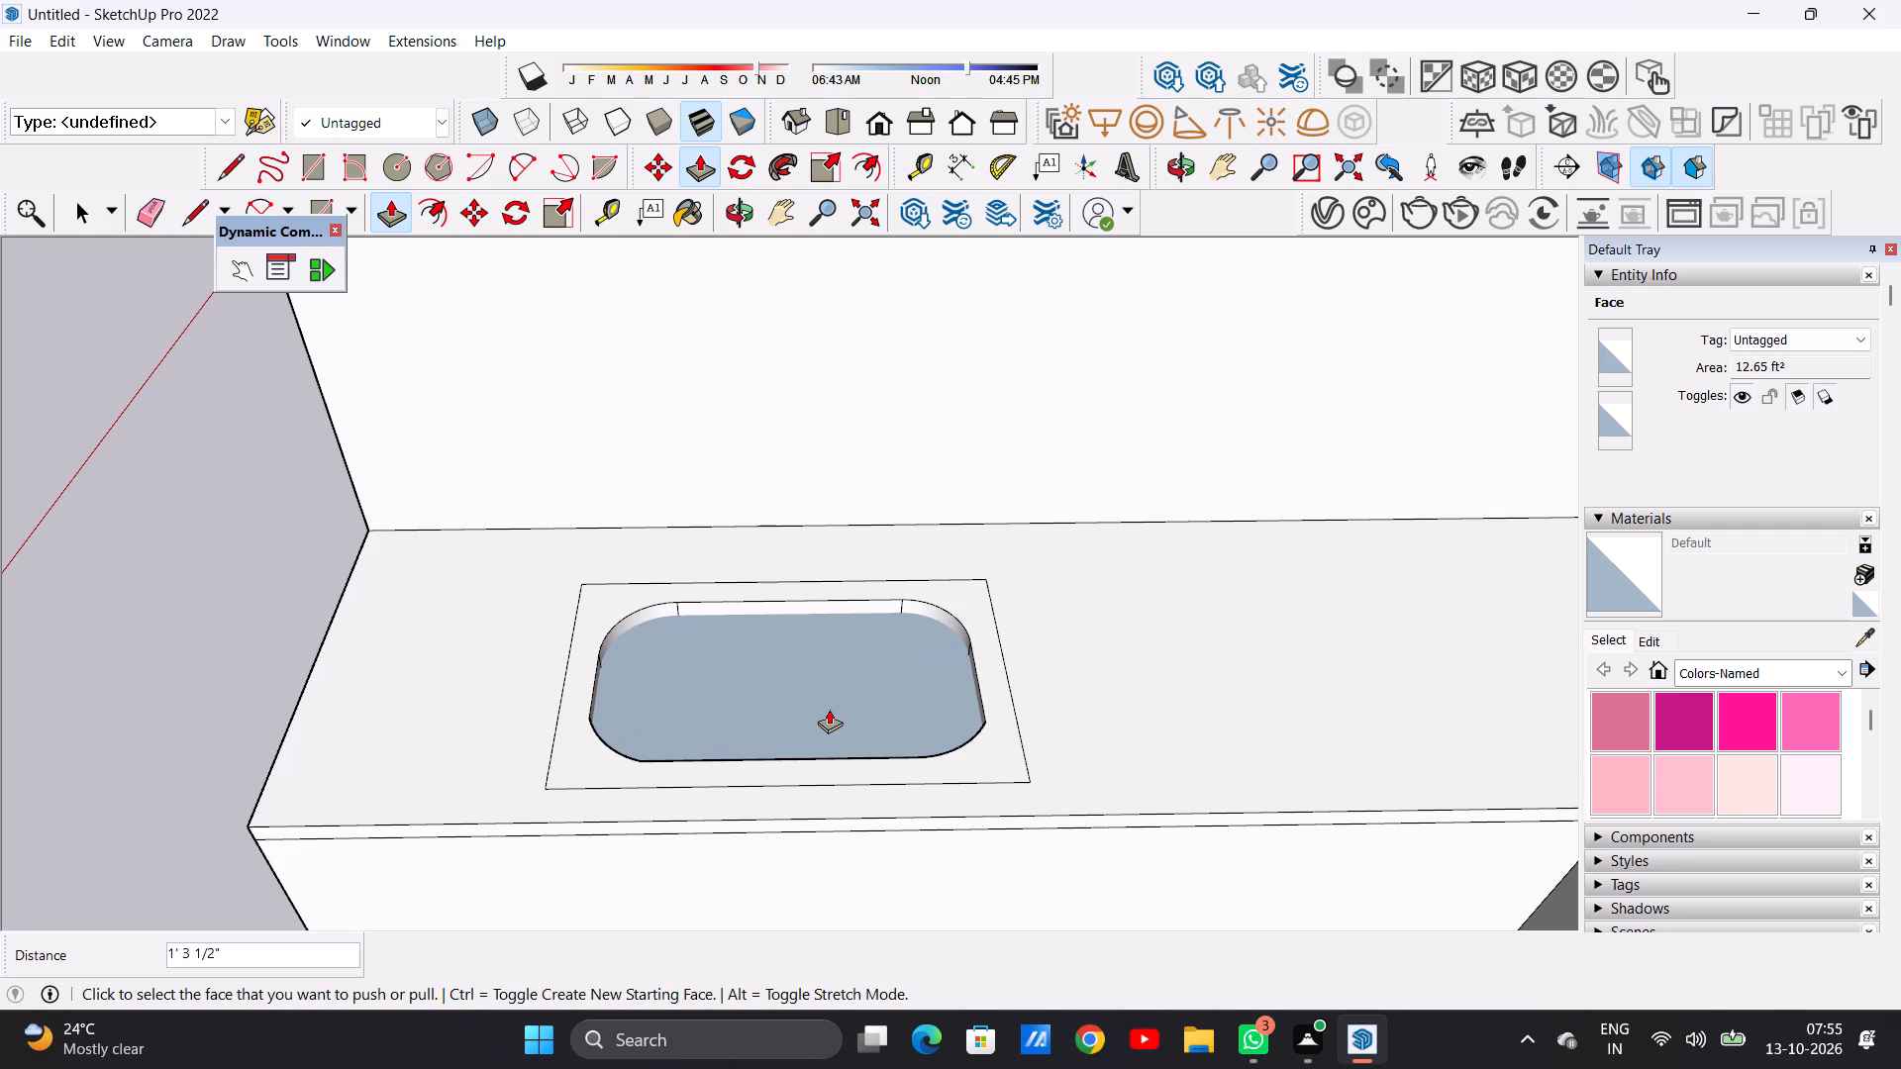
pyautogui.press('space')
# Push the face at the bottom of the sink opening down by about 3 9/16".
pyautogui.moveTo(798, 678); pyautogui.dragTo(1076, 776, button='middle')
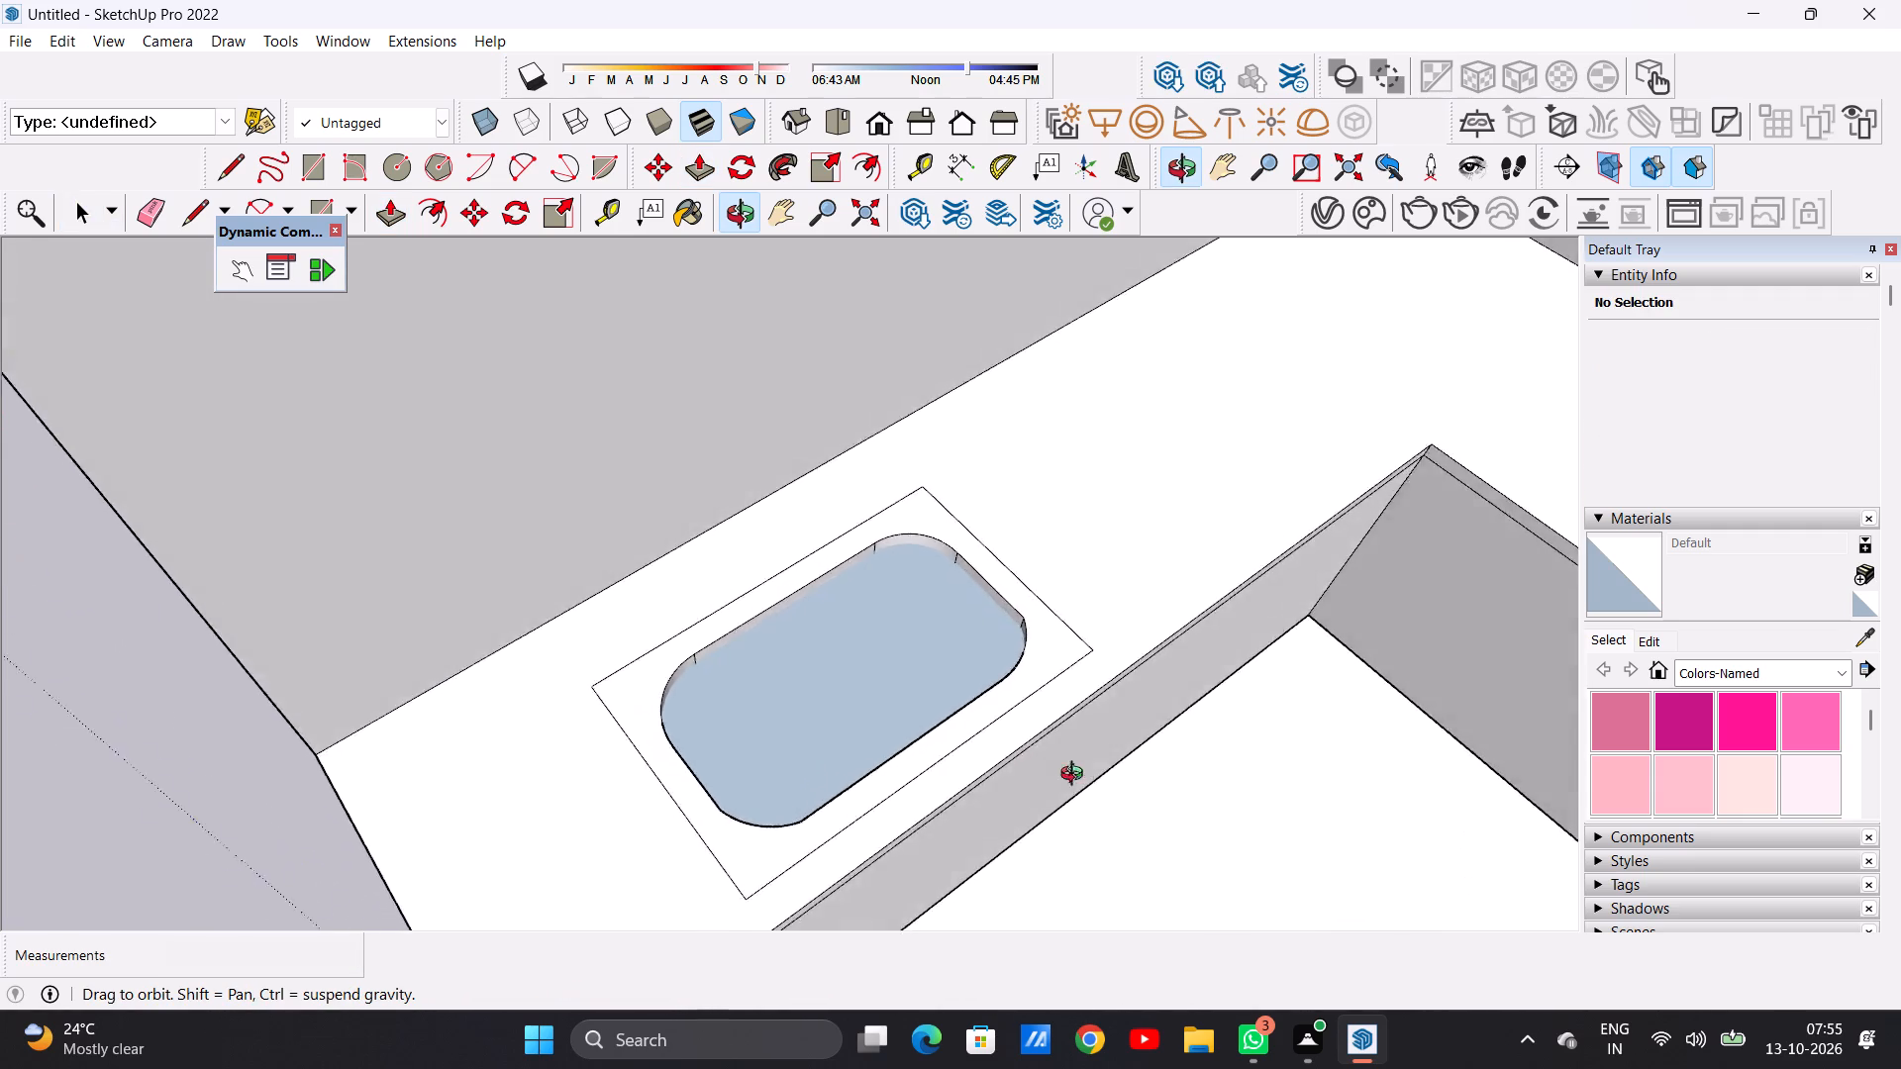
pyautogui.moveTo(1076, 776); pyautogui.dragTo(750, 756, button='middle')
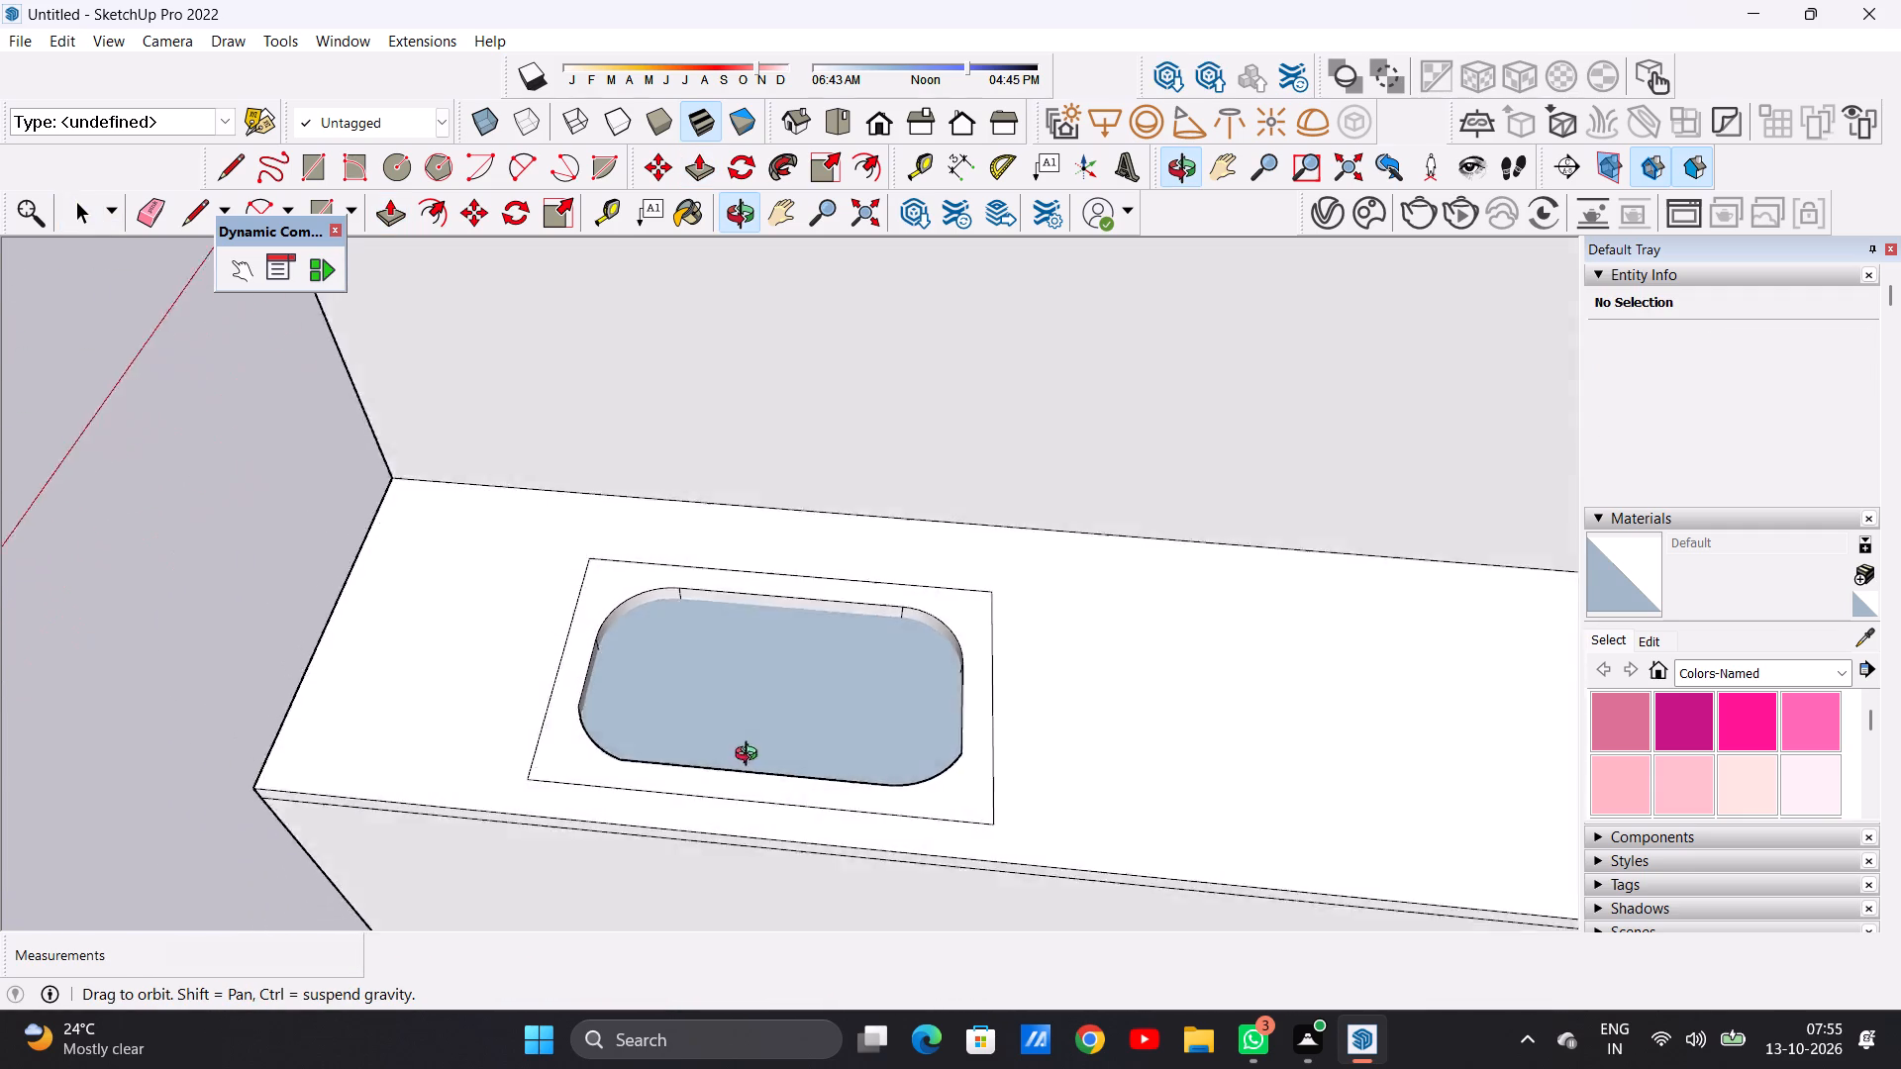
pyautogui.moveTo(750, 756); pyautogui.dragTo(846, 794, button='middle')
pyautogui.press('p')
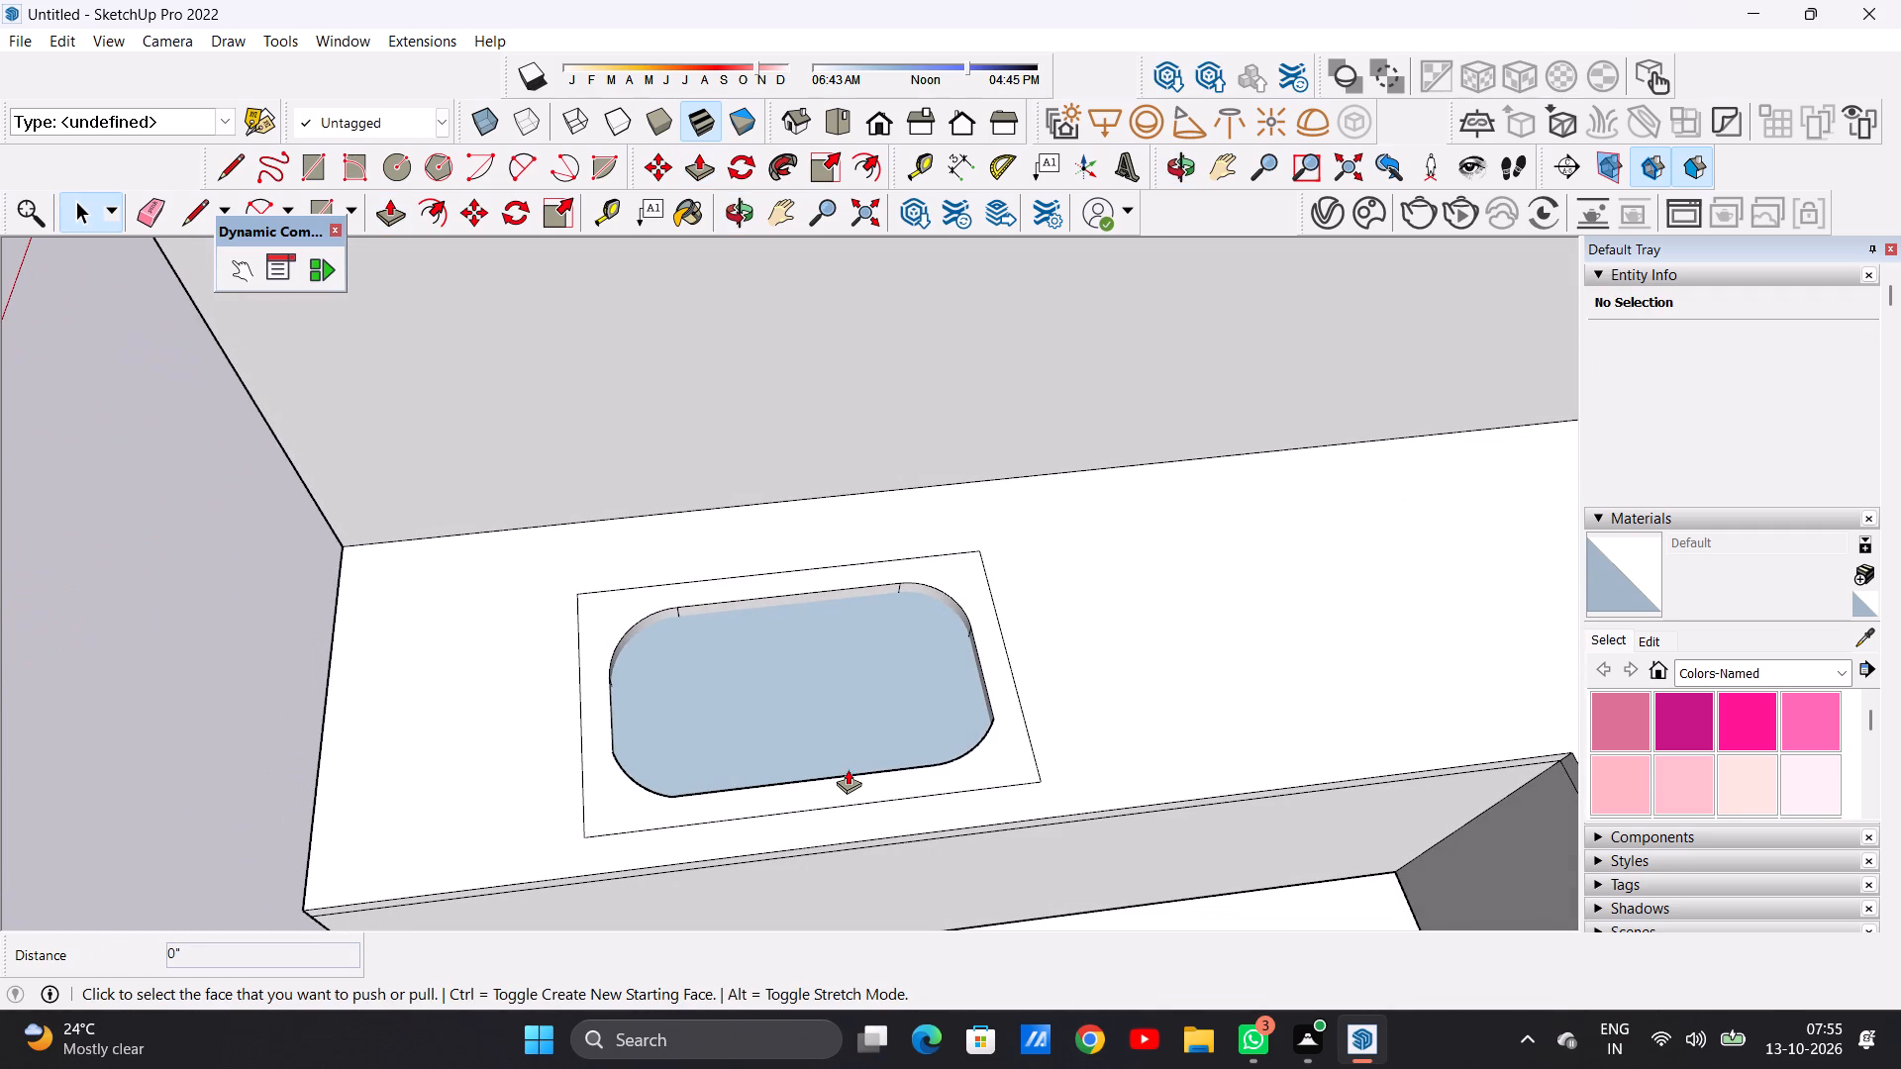
pyautogui.click(799, 651)
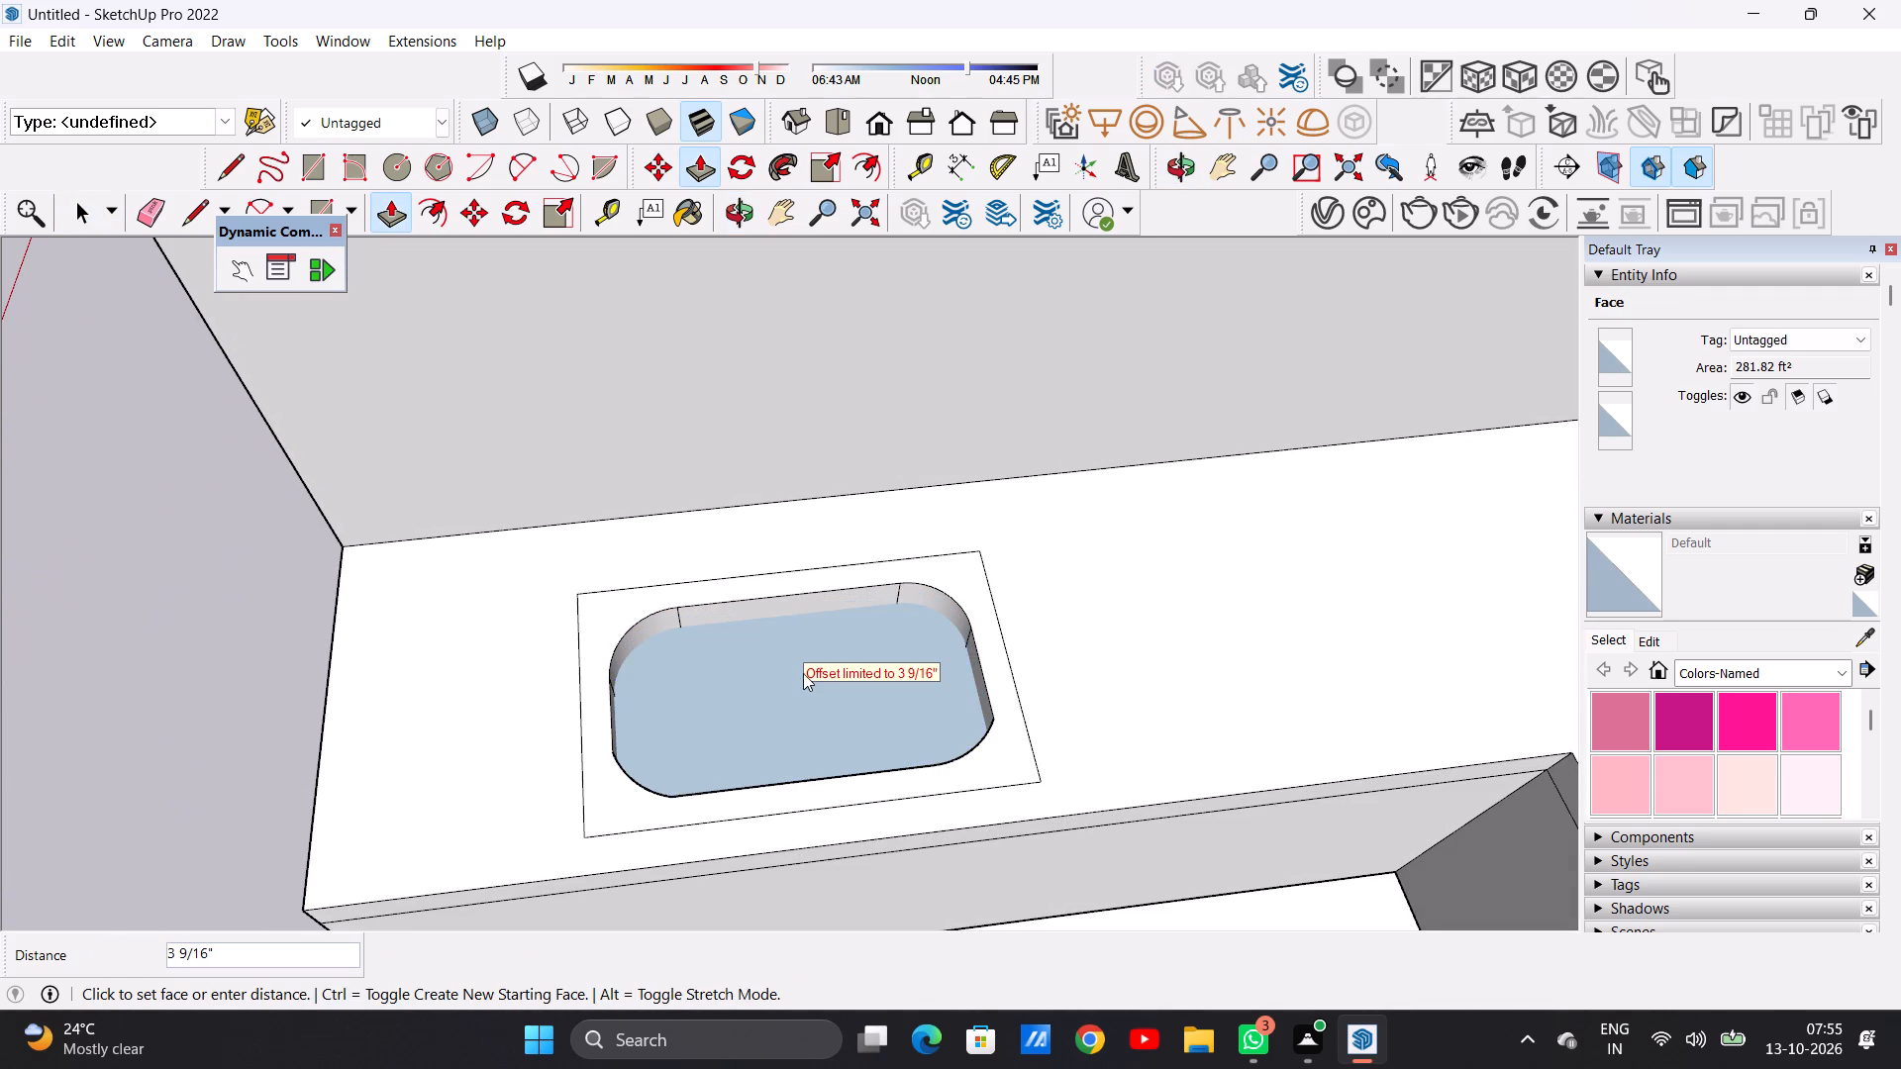
pyautogui.click(801, 670)
pyautogui.press('space')
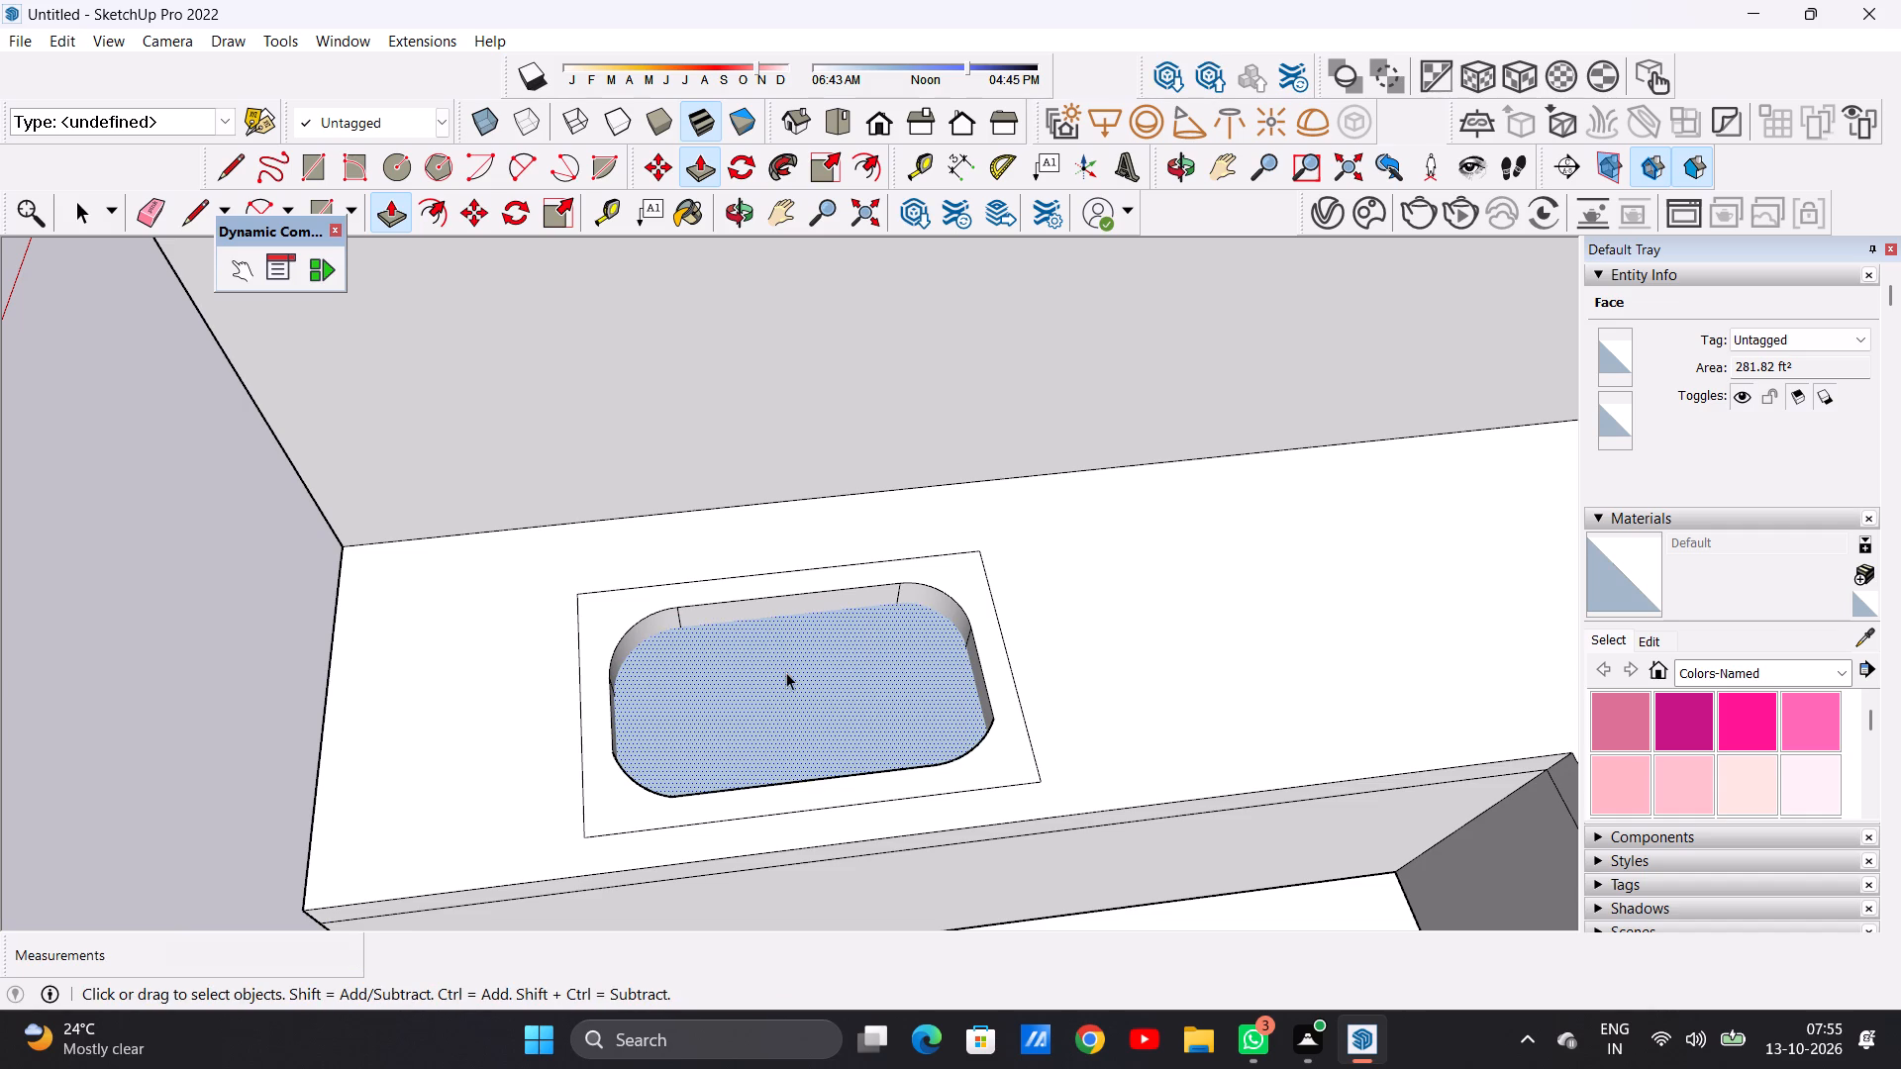
# Examine the recessed sink opening and the surrounding counter from several angles.
pyautogui.scroll(-4, 1248, 1007)
pyautogui.scroll(-5, 803, 725)
pyautogui.moveTo(821, 734); pyautogui.dragTo(805, 685, button='middle')
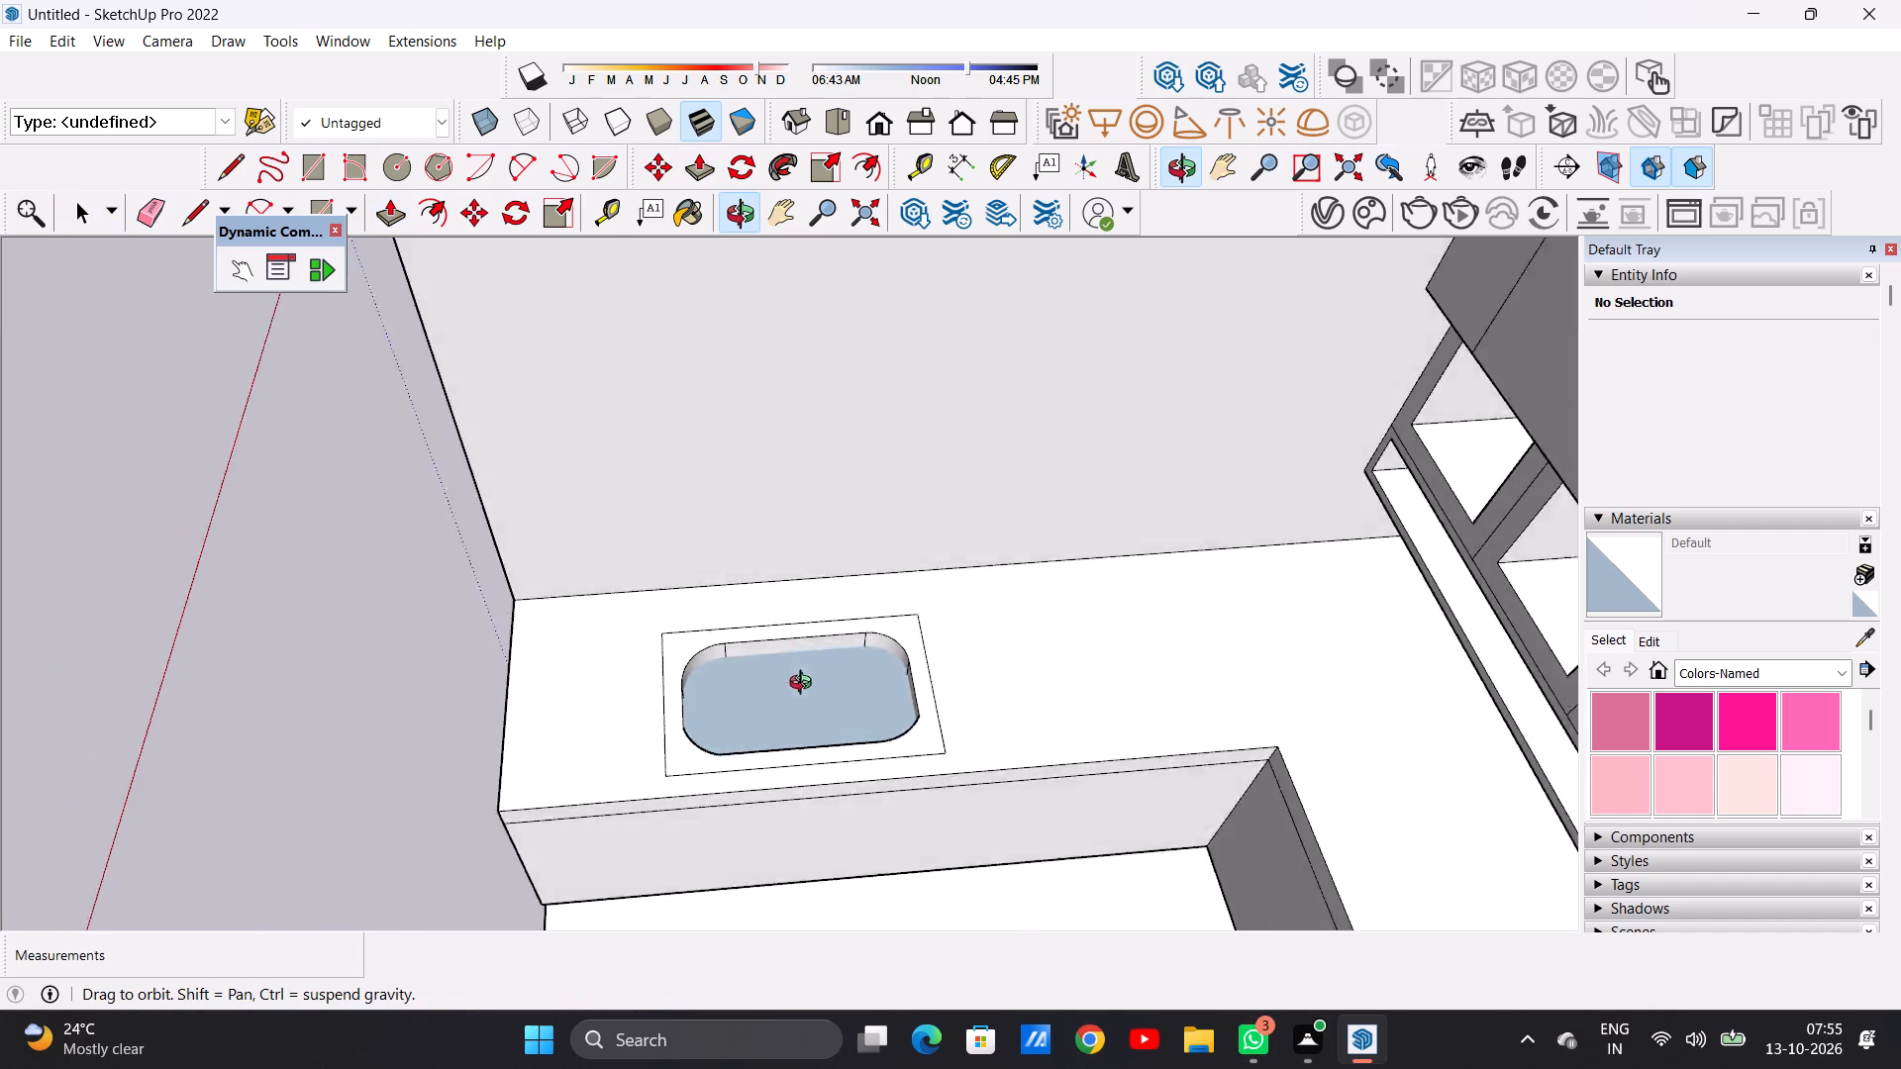
pyautogui.moveTo(805, 685); pyautogui.dragTo(573, 607, button='middle')
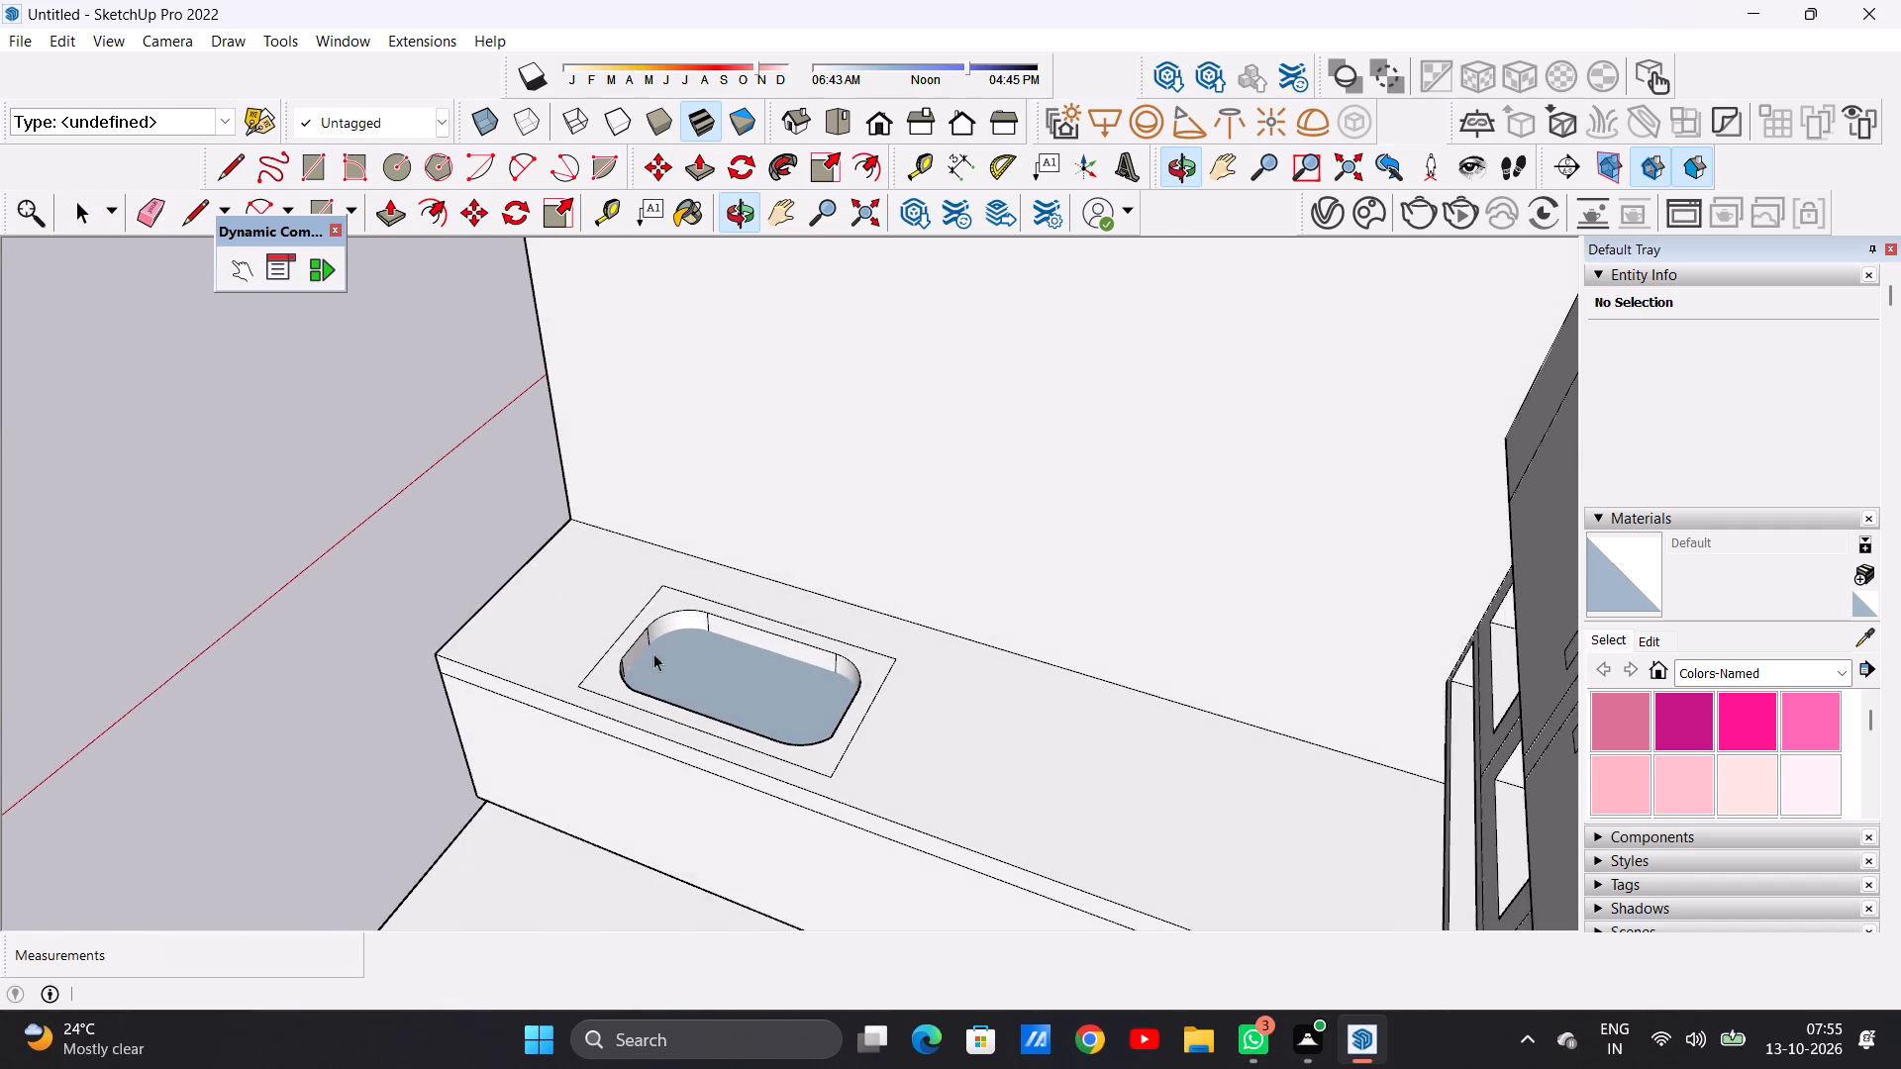
pyautogui.scroll(3, 671, 674)
pyautogui.scroll(-1, 674, 669)
pyautogui.scroll(9, 674, 669)
pyautogui.scroll(-1, 640, 661)
pyautogui.scroll(6, 640, 661)
pyautogui.moveTo(650, 689); pyautogui.dragTo(764, 770, button='middle')
pyautogui.scroll(-13, 674, 587)
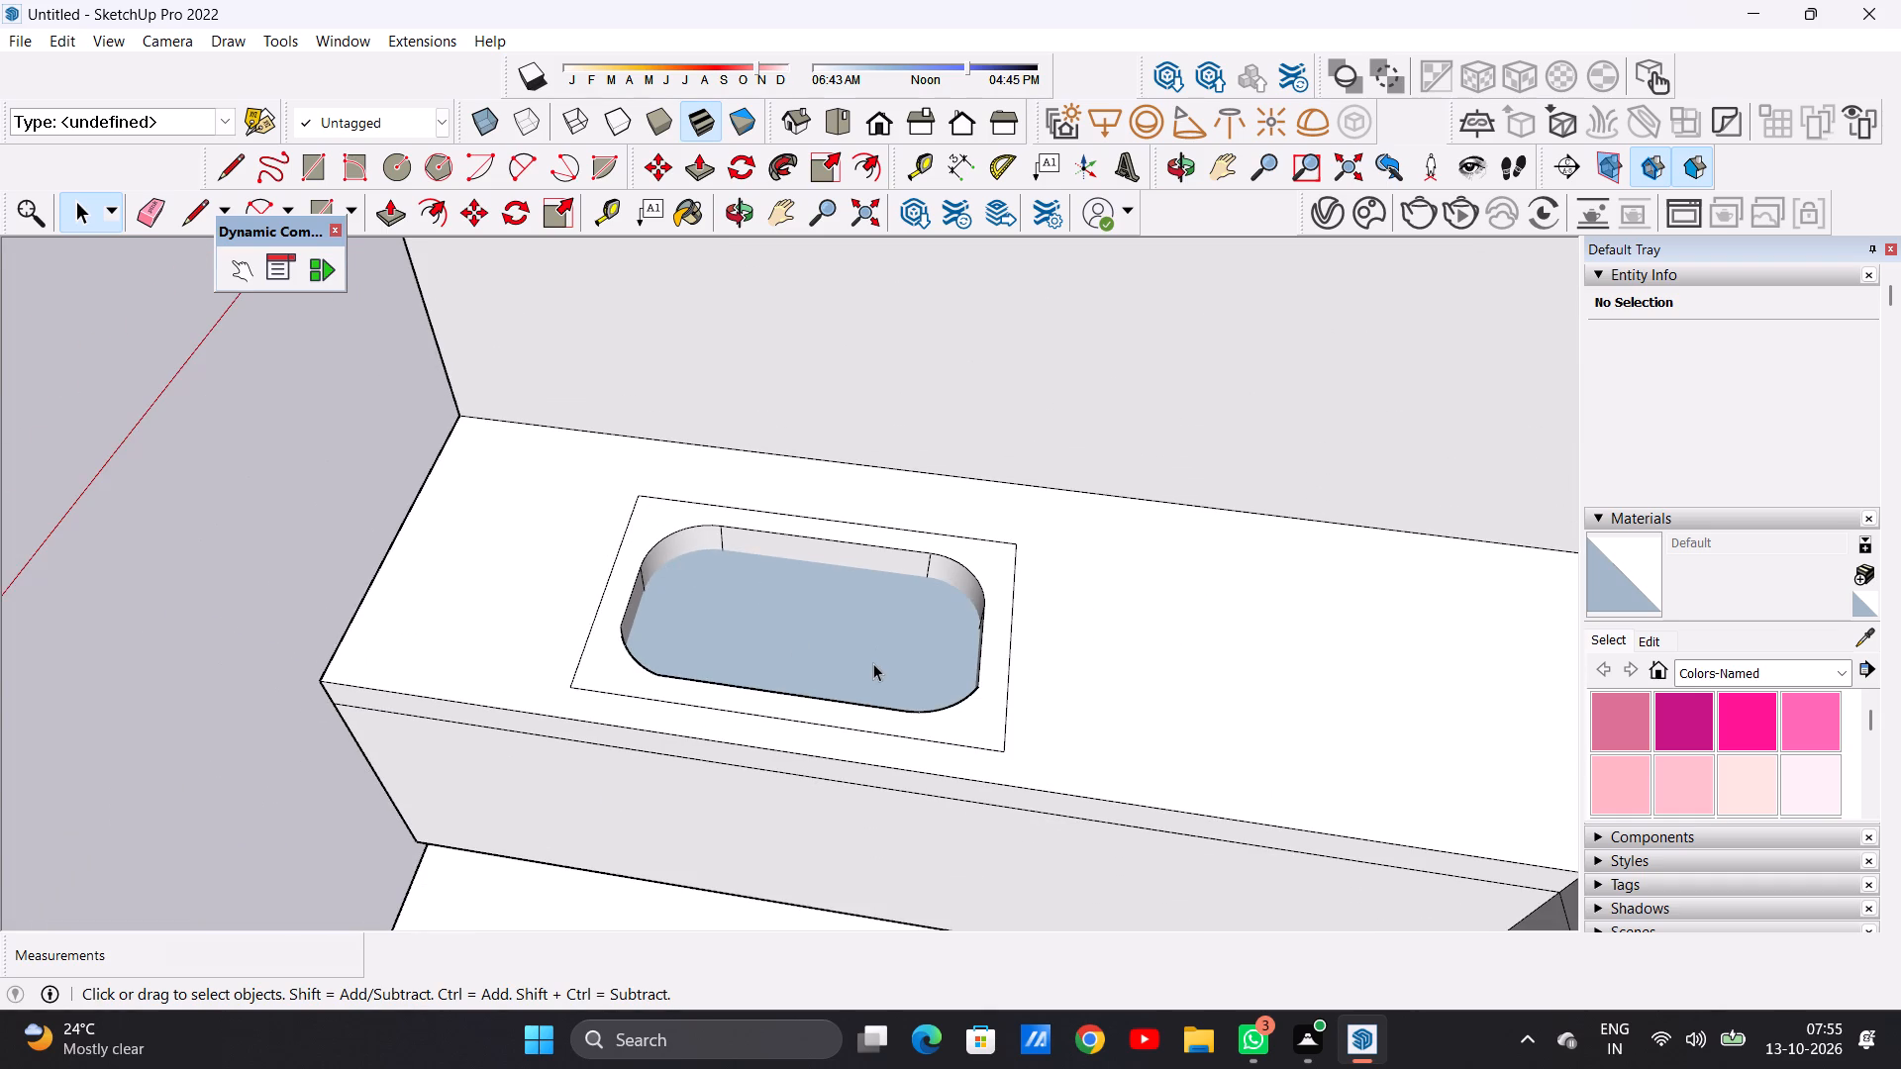
pyautogui.scroll(6, 873, 664)
pyautogui.moveTo(846, 565); pyautogui.dragTo(888, 700, button='middle')
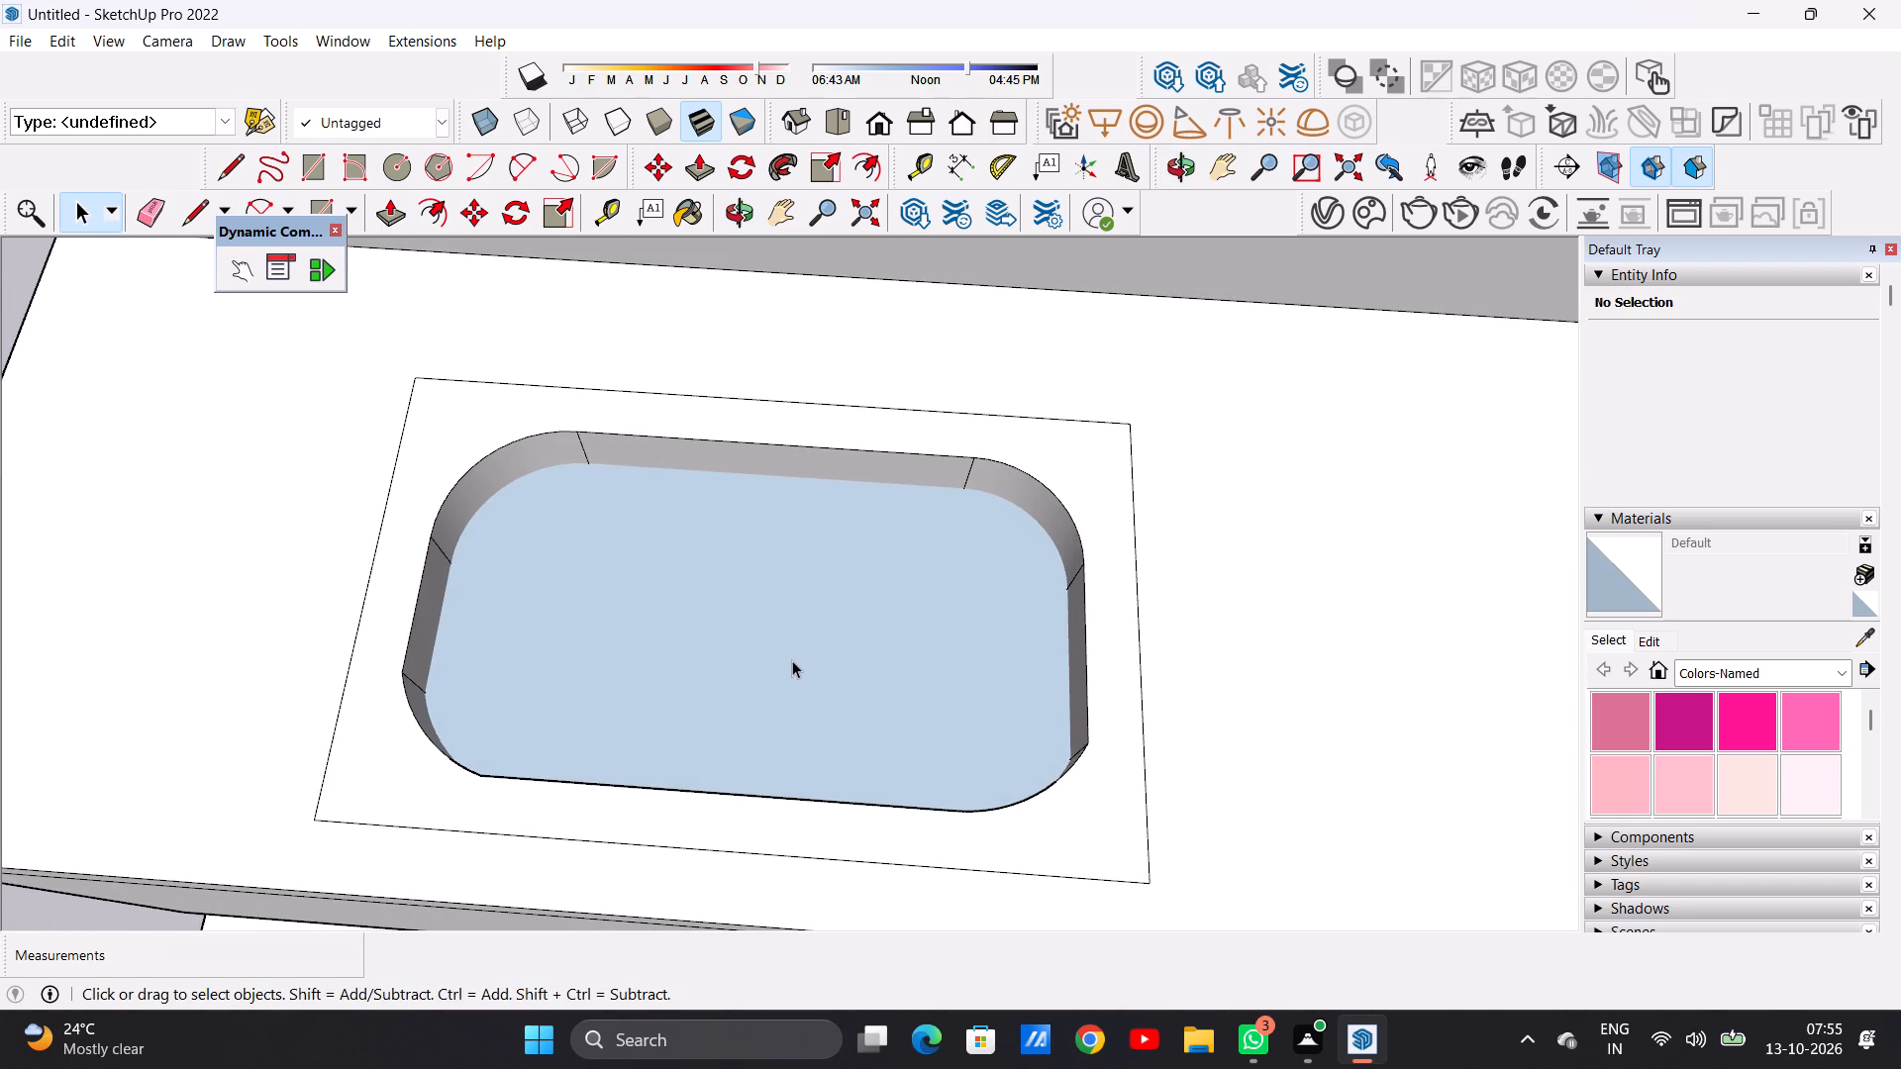
pyautogui.scroll(-5, 792, 657)
pyautogui.moveTo(855, 710); pyautogui.dragTo(846, 410, button='middle')
pyautogui.scroll(1, 846, 410)
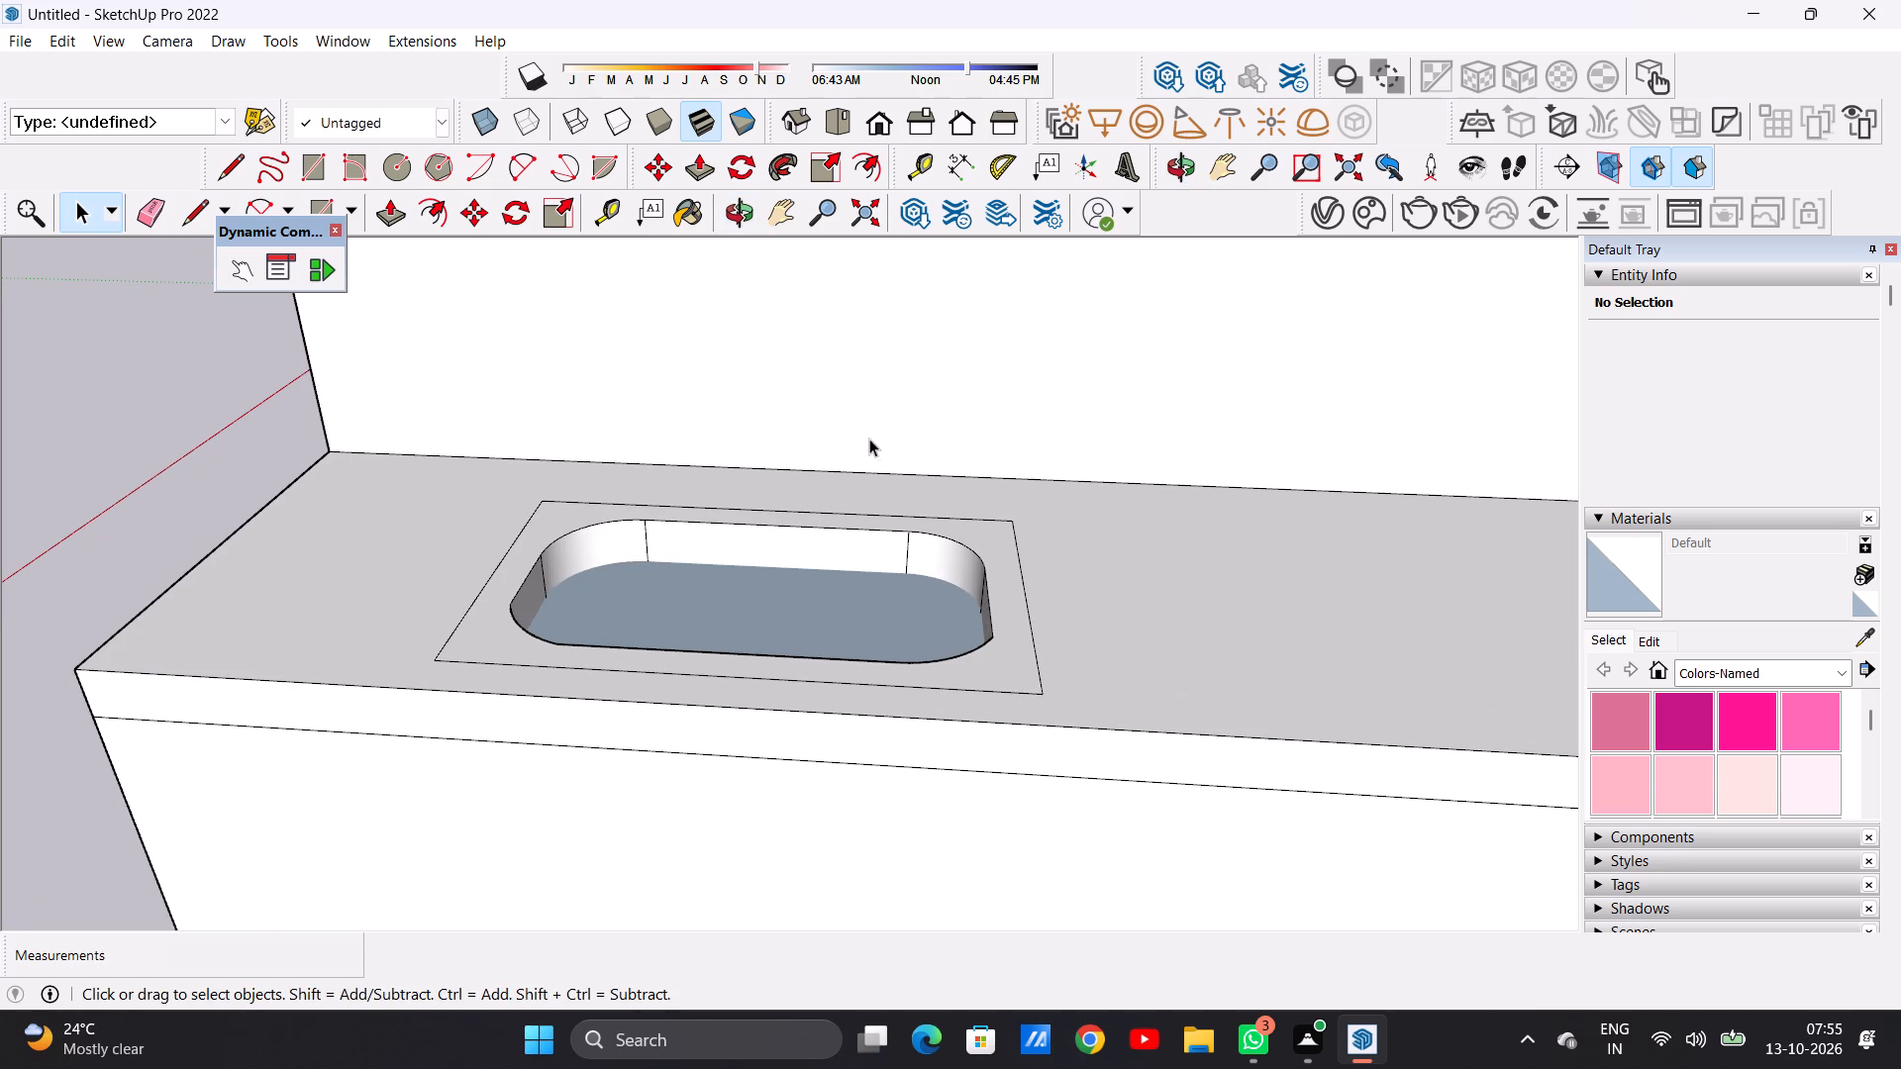
pyautogui.scroll(-6, 764, 520)
pyautogui.scroll(-2, 848, 581)
# Pull the sink's rim face up about 2 15/16" above the counter top.
pyautogui.scroll(5, 850, 581)
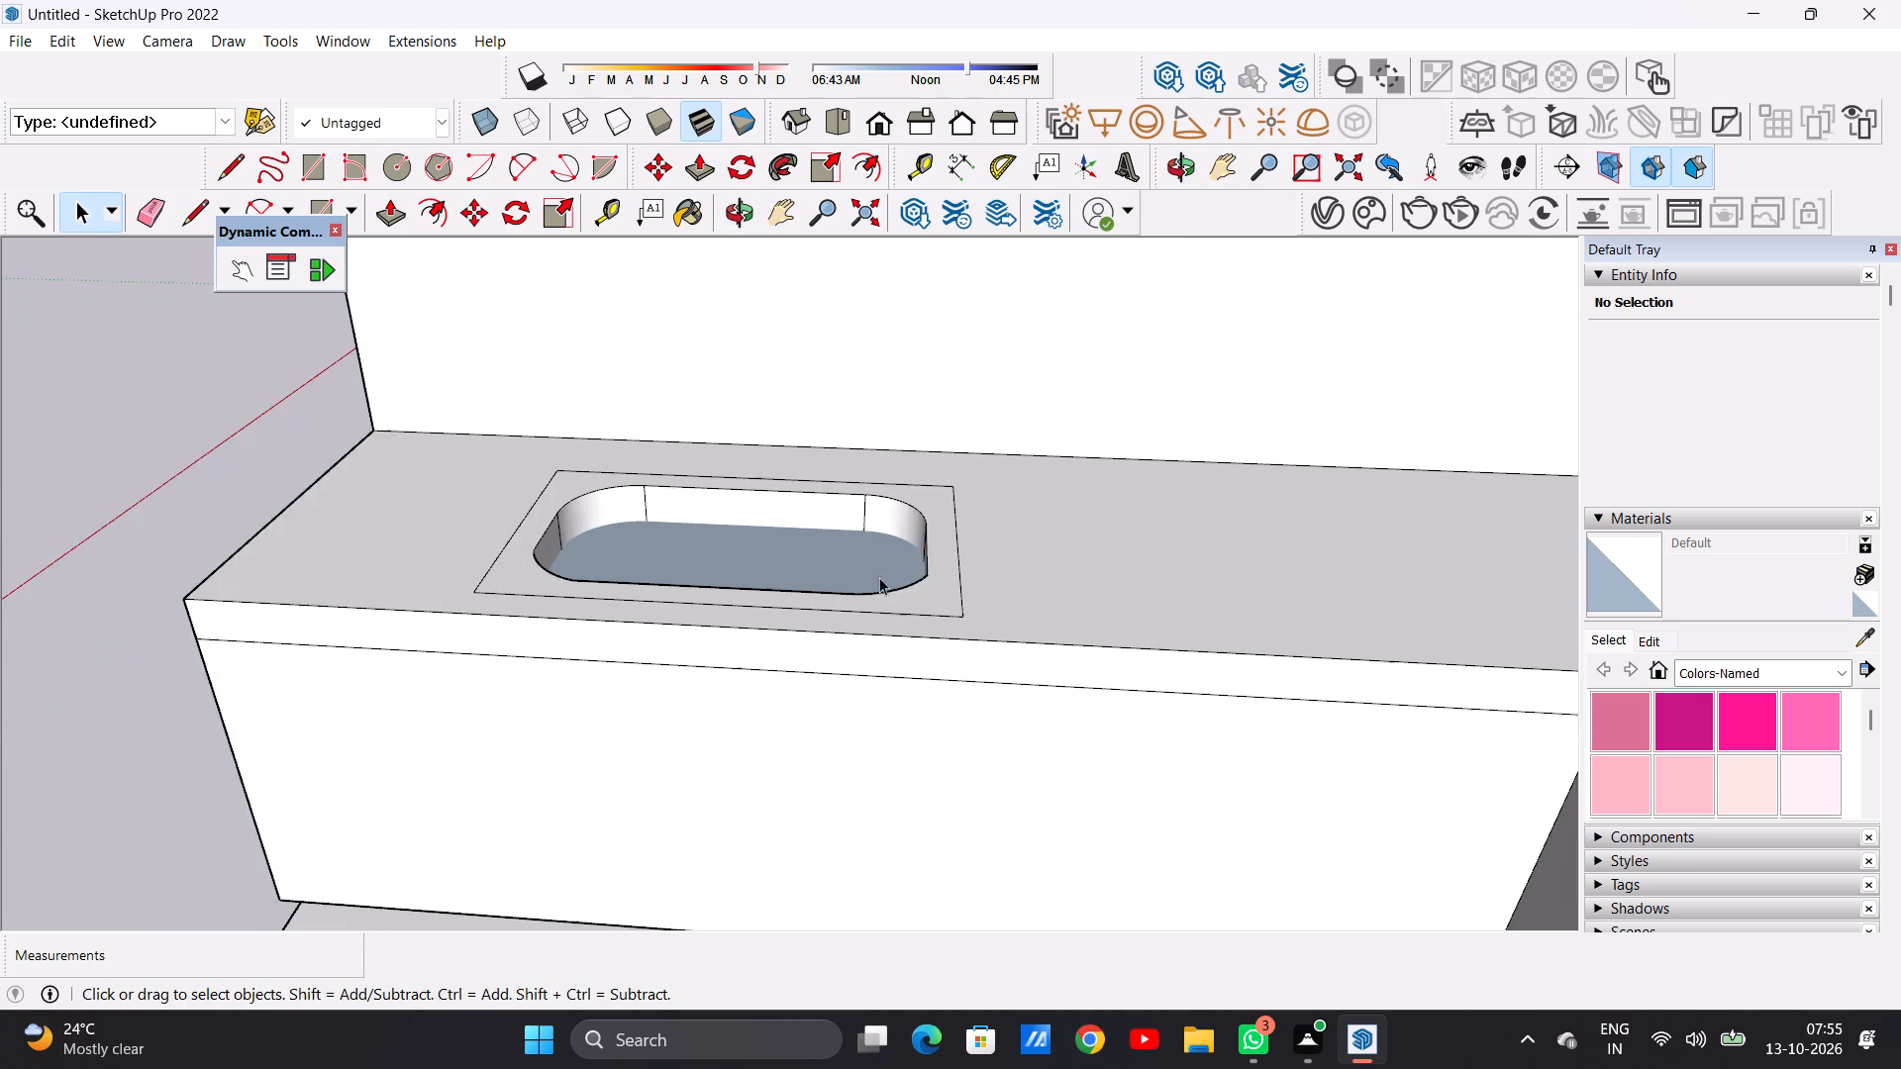
pyautogui.scroll(3, 895, 580)
pyautogui.press('p')
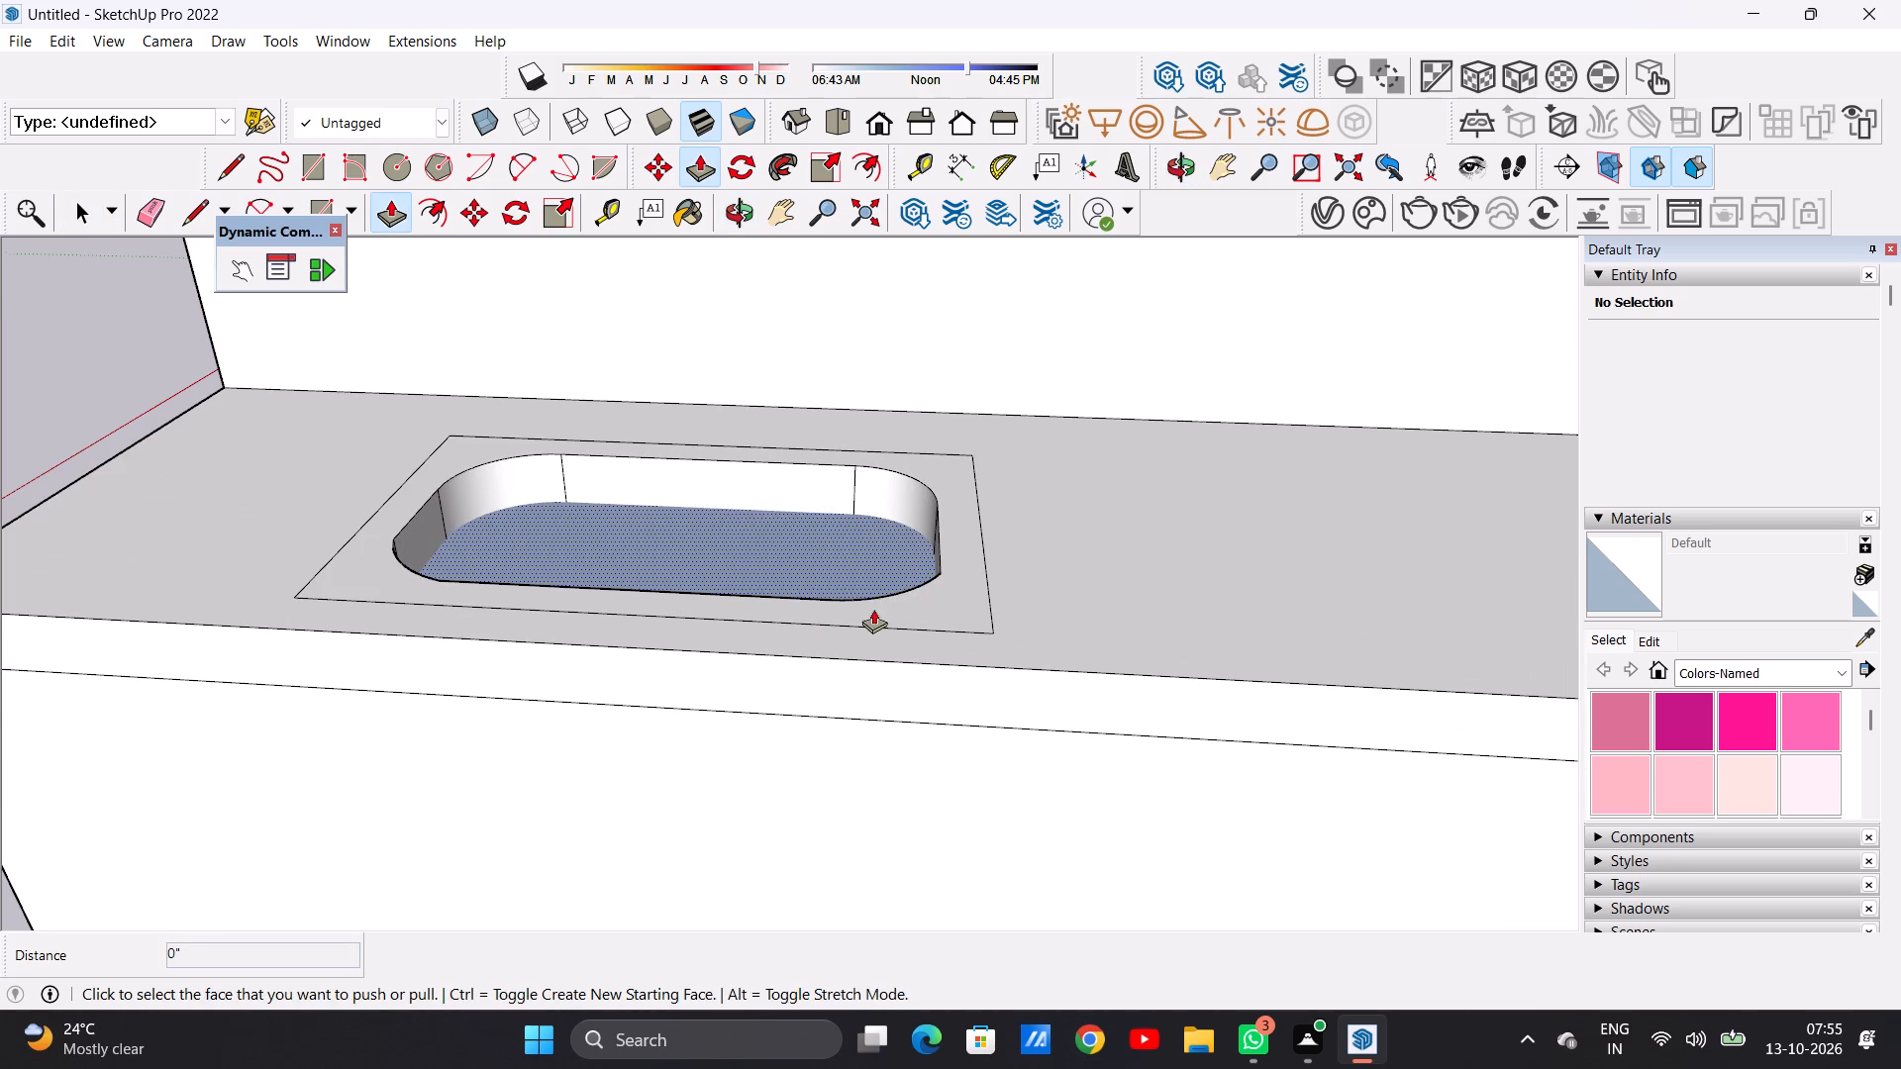
pyautogui.click(959, 591)
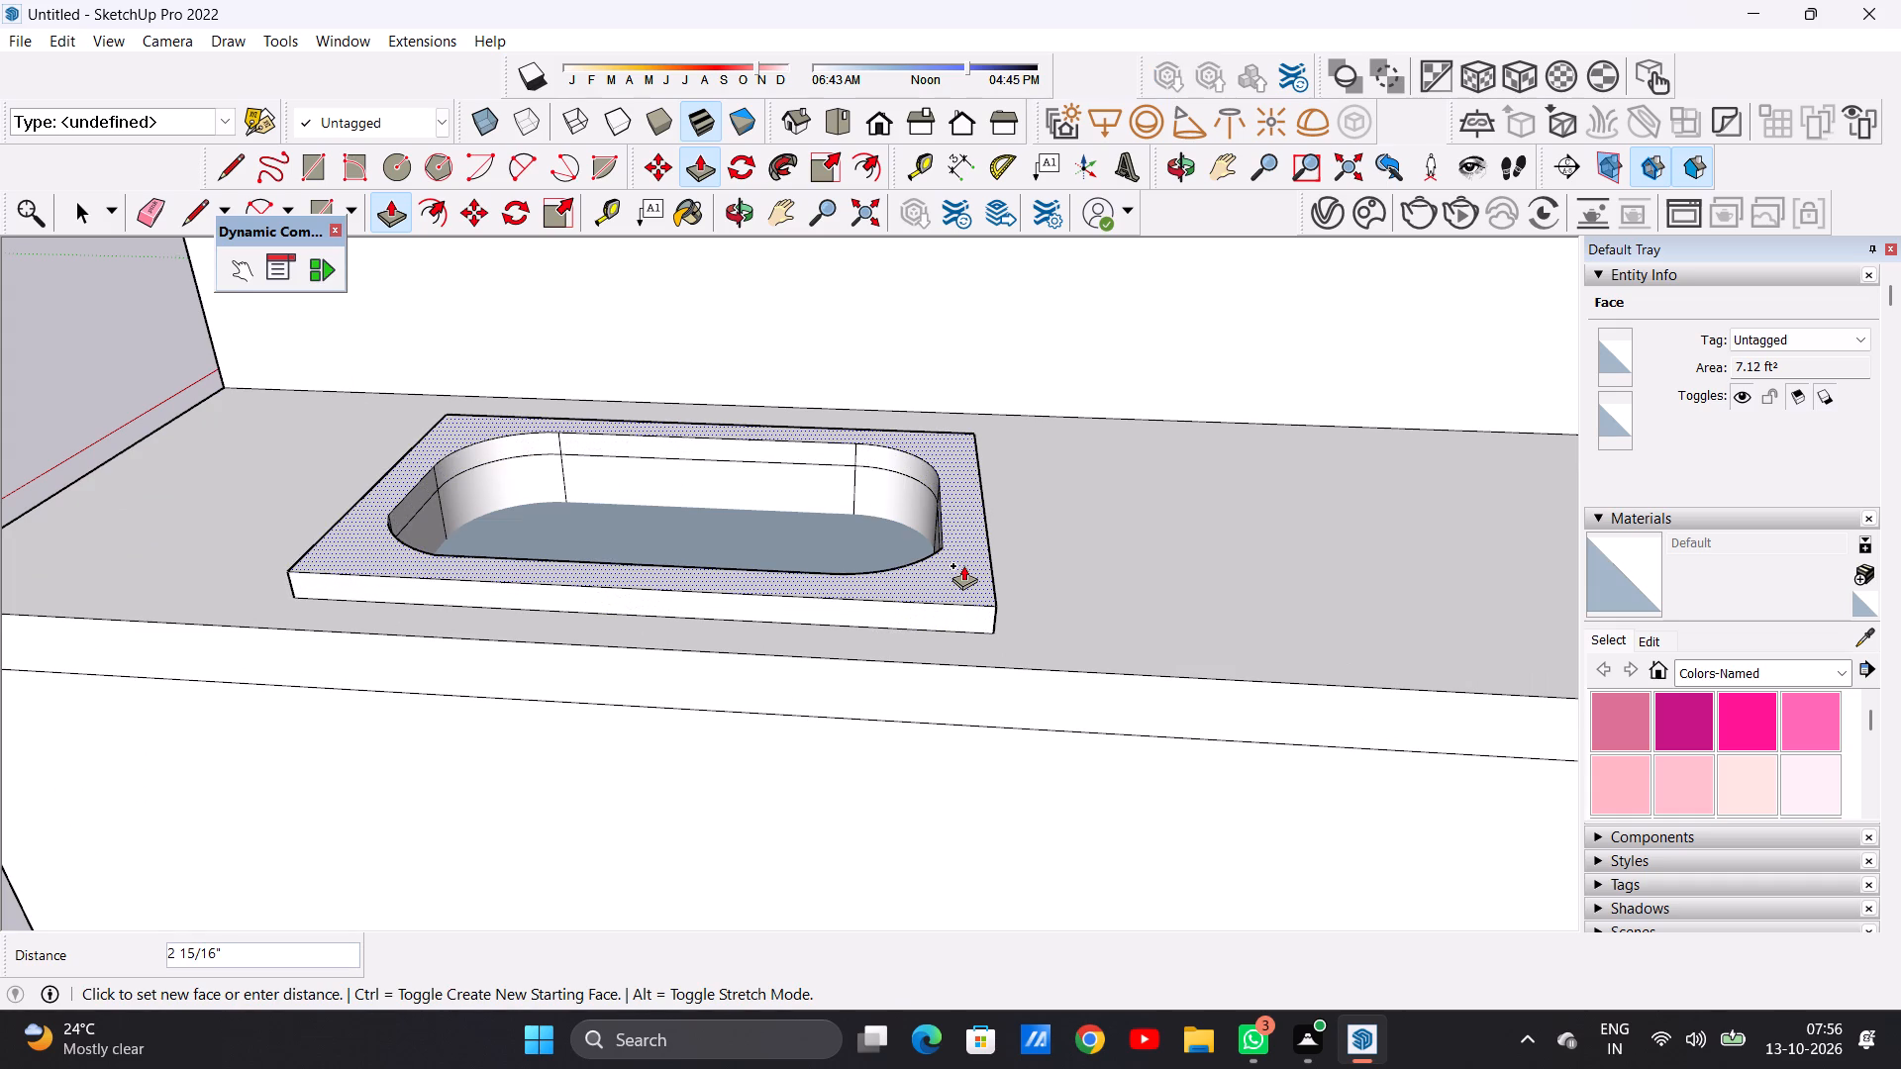
pyautogui.click(963, 565)
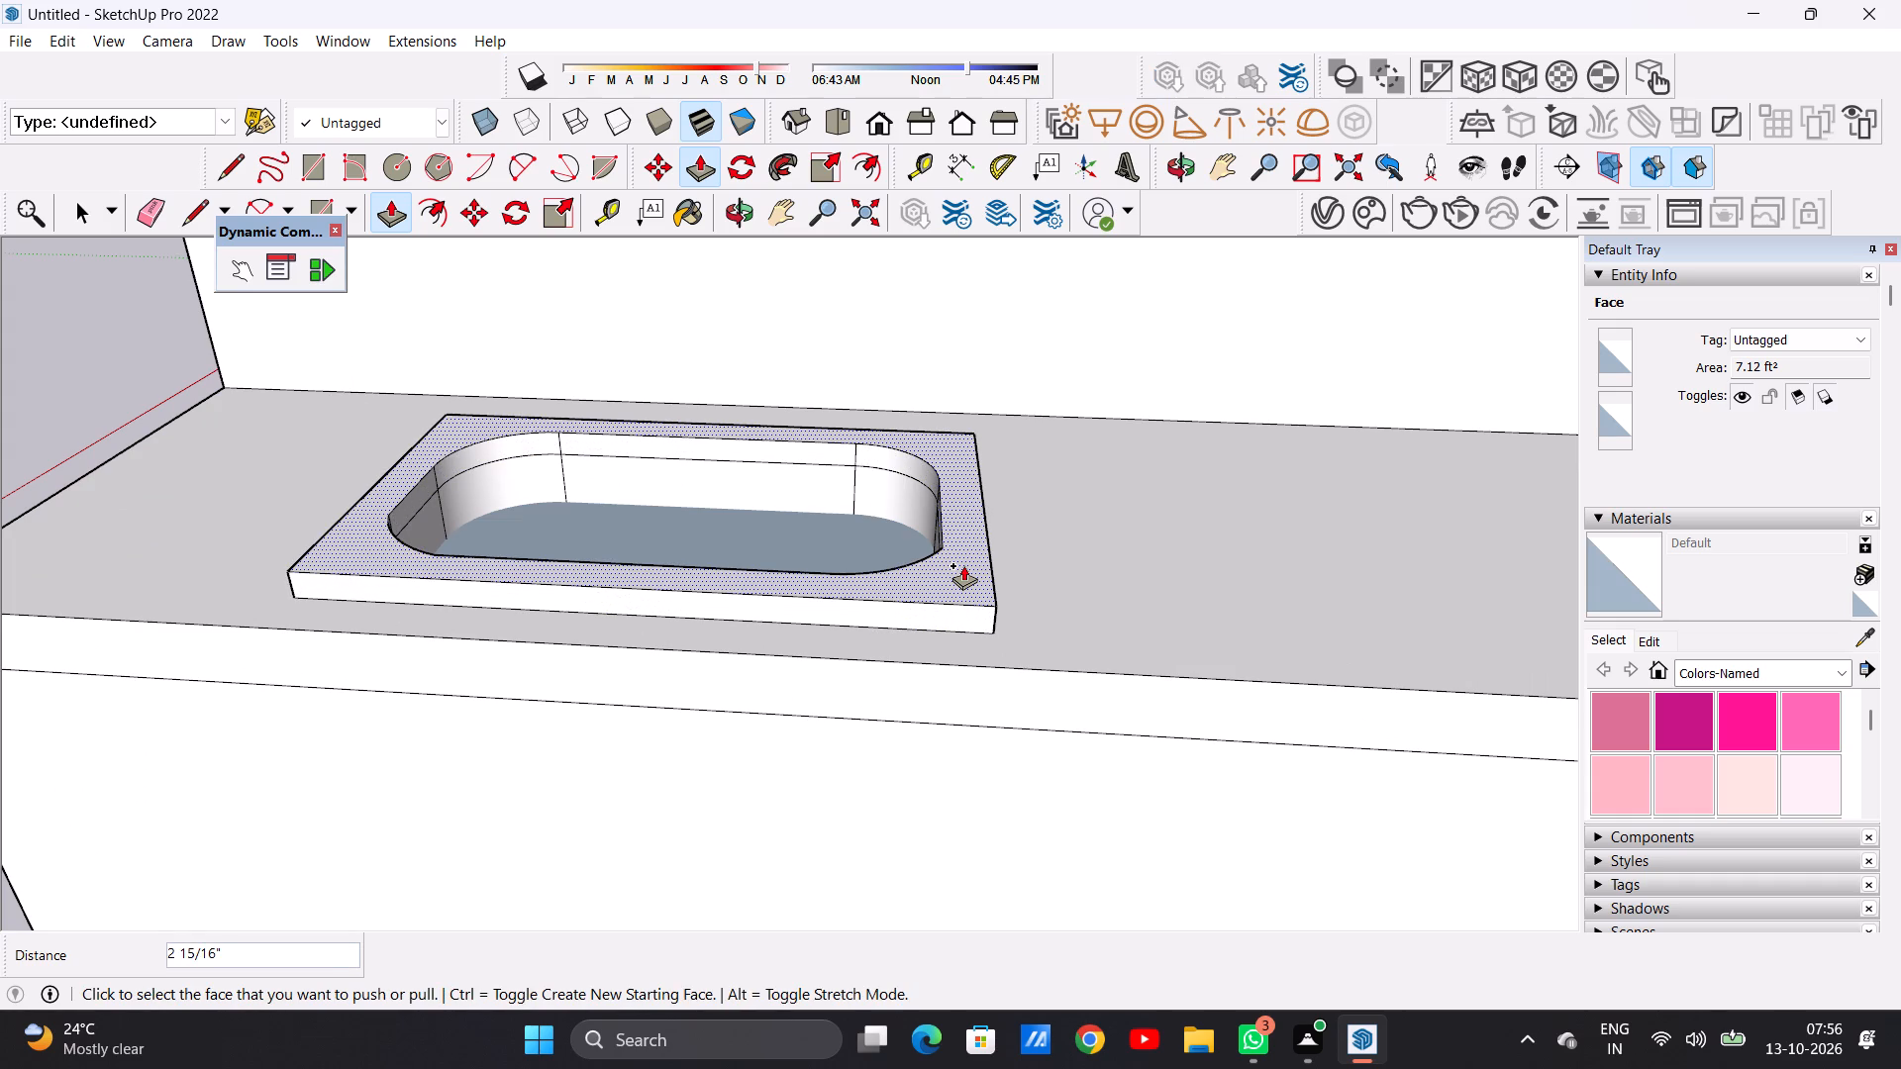
pyautogui.press('space')
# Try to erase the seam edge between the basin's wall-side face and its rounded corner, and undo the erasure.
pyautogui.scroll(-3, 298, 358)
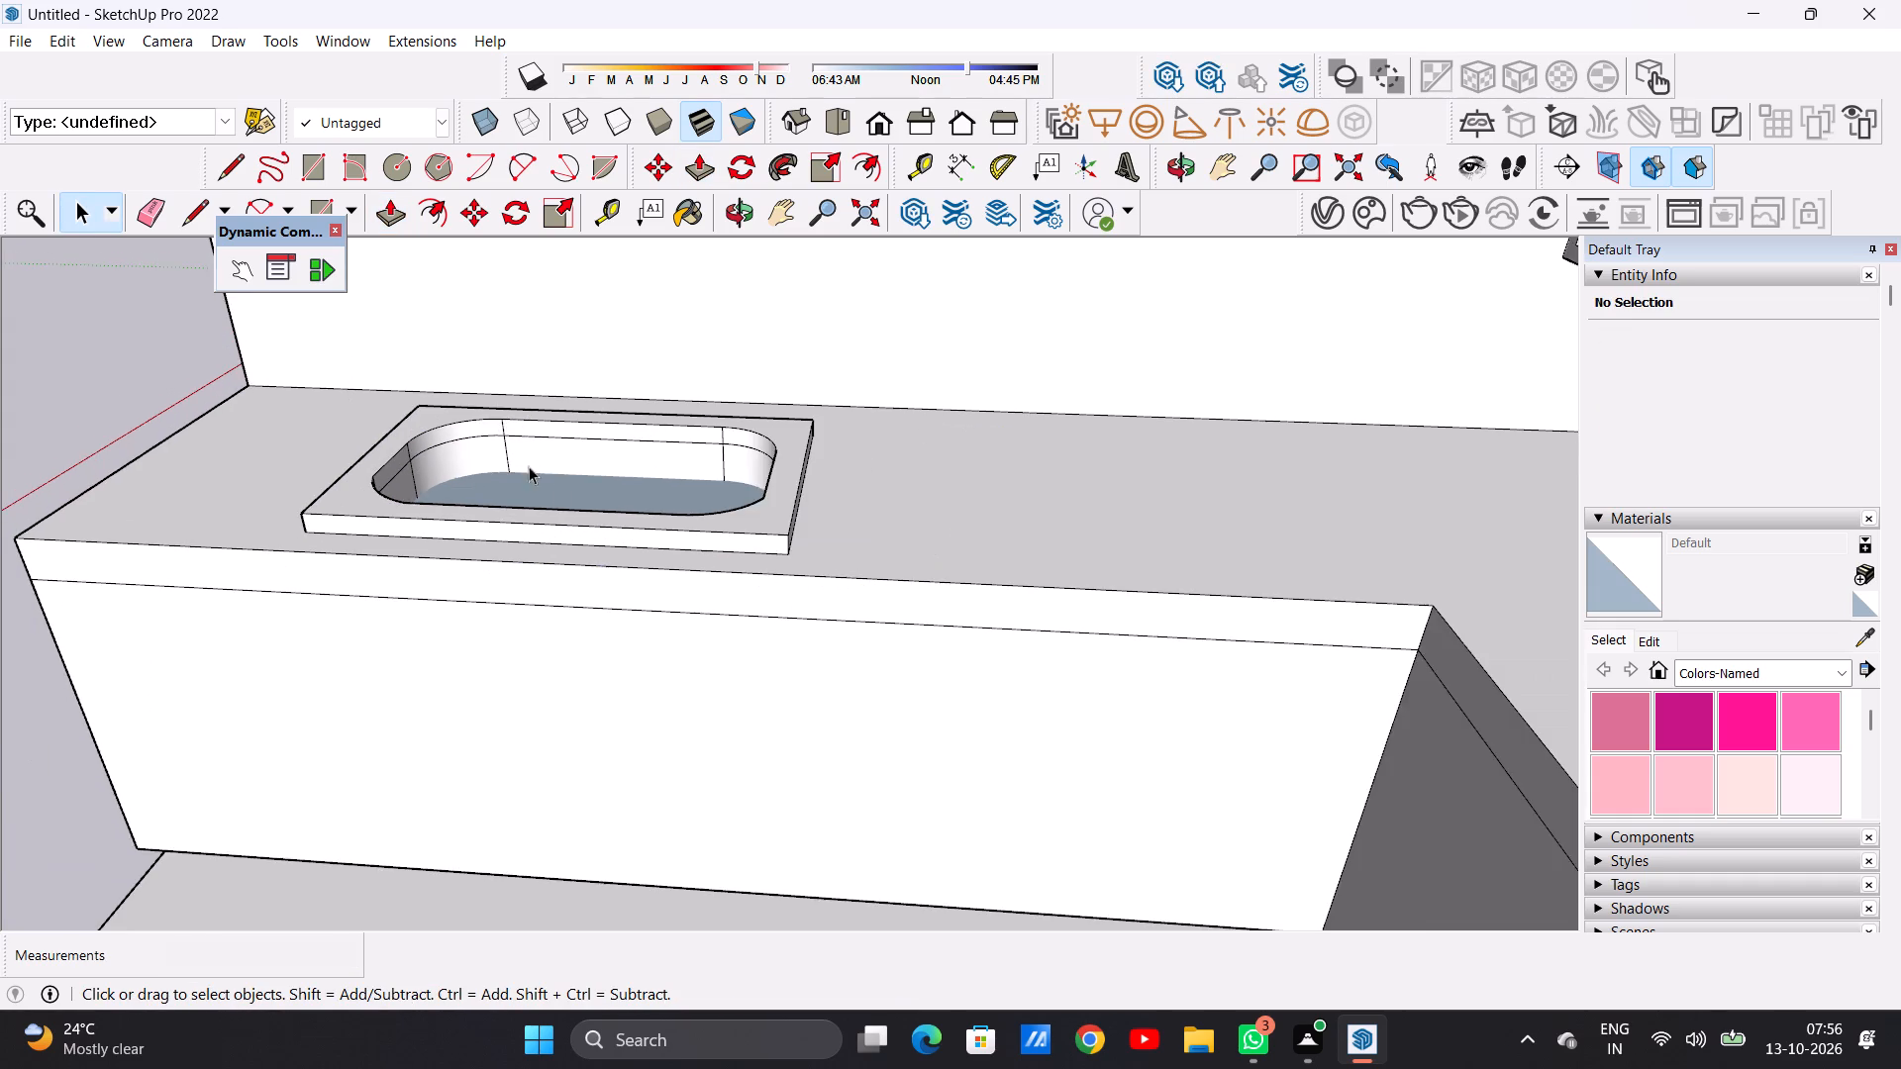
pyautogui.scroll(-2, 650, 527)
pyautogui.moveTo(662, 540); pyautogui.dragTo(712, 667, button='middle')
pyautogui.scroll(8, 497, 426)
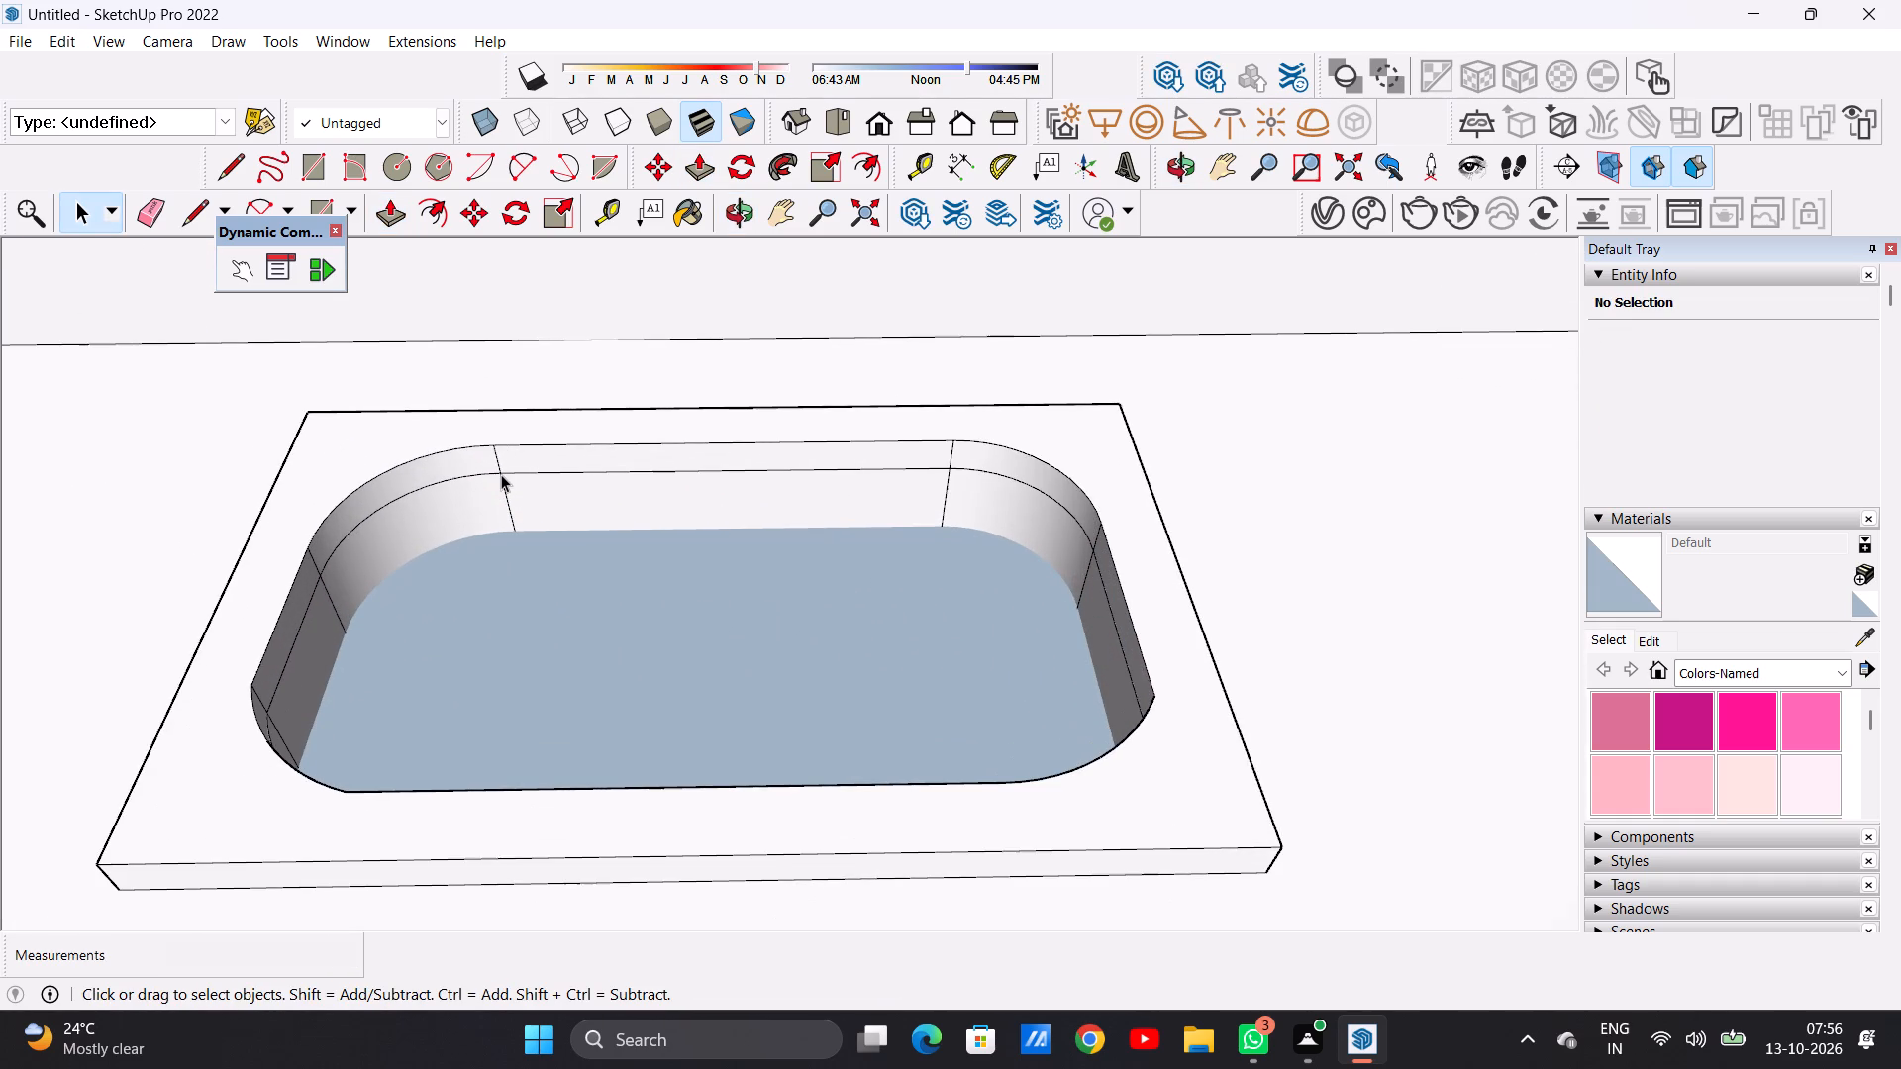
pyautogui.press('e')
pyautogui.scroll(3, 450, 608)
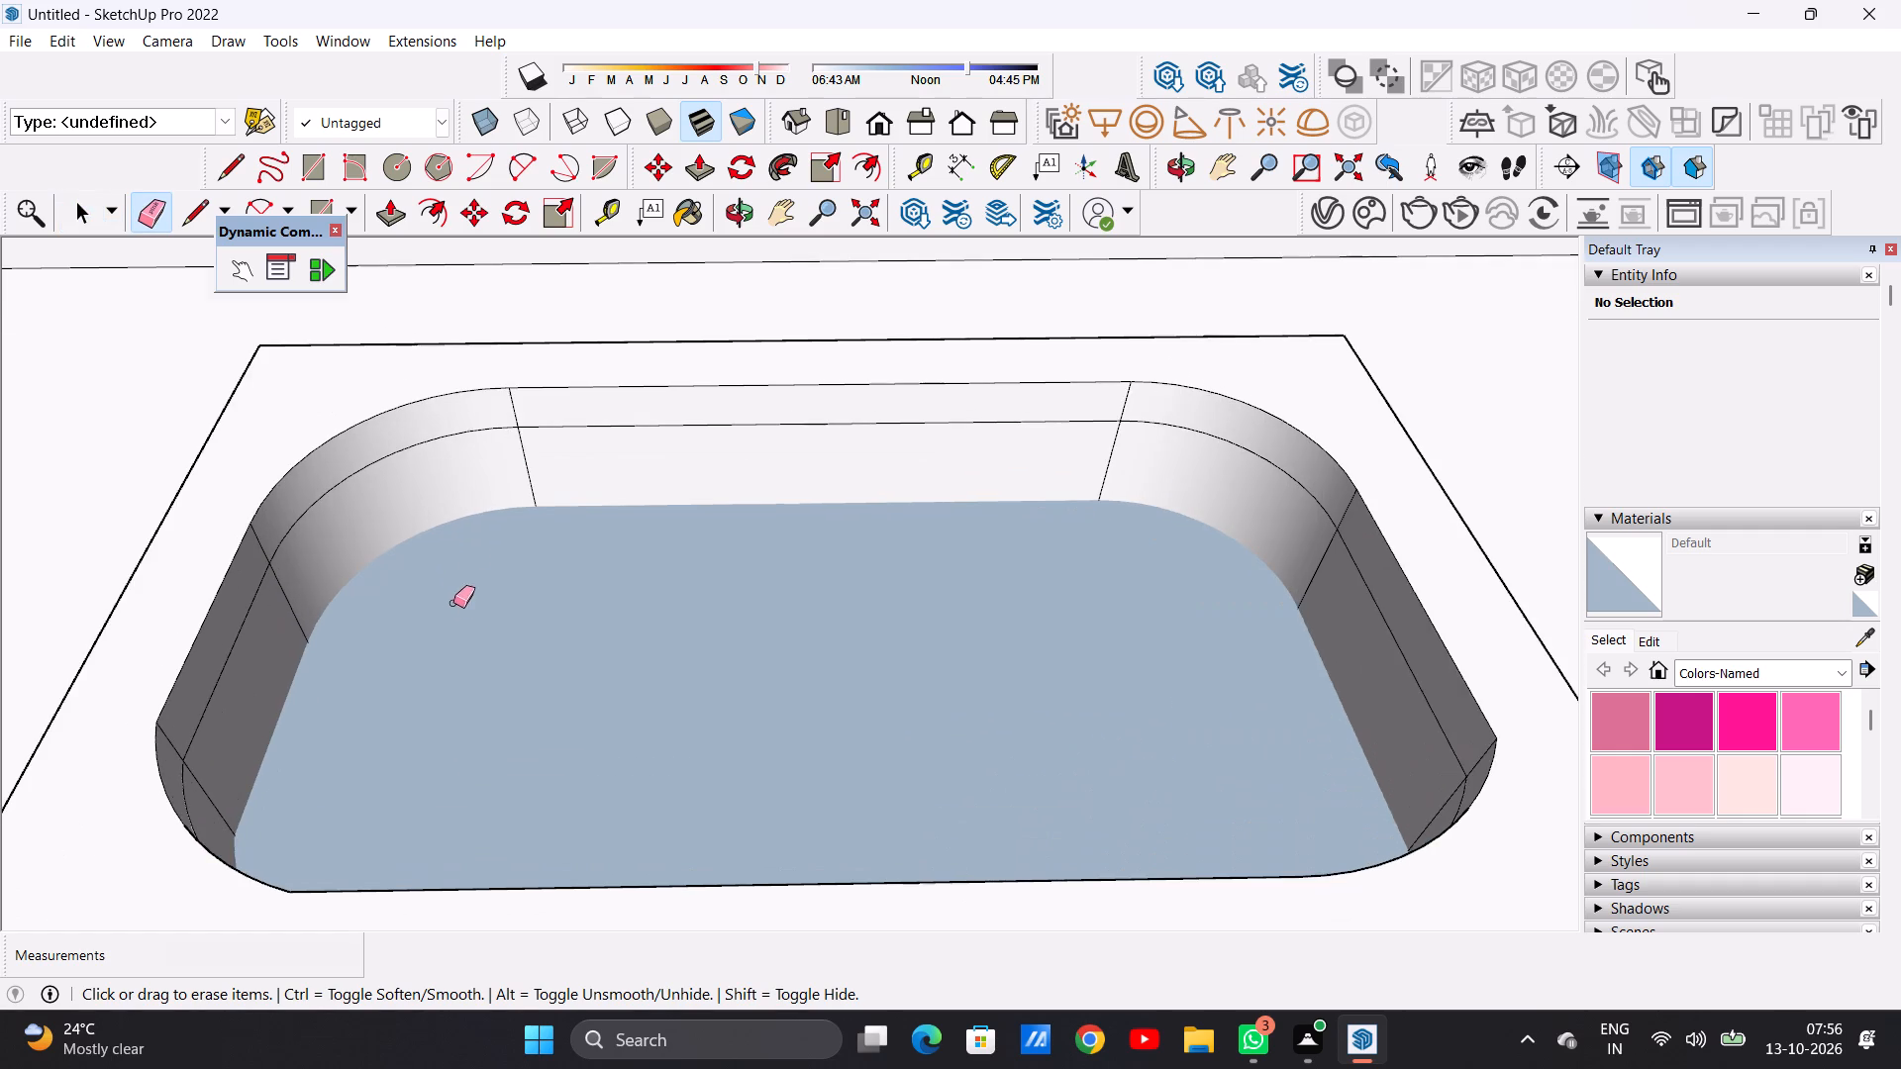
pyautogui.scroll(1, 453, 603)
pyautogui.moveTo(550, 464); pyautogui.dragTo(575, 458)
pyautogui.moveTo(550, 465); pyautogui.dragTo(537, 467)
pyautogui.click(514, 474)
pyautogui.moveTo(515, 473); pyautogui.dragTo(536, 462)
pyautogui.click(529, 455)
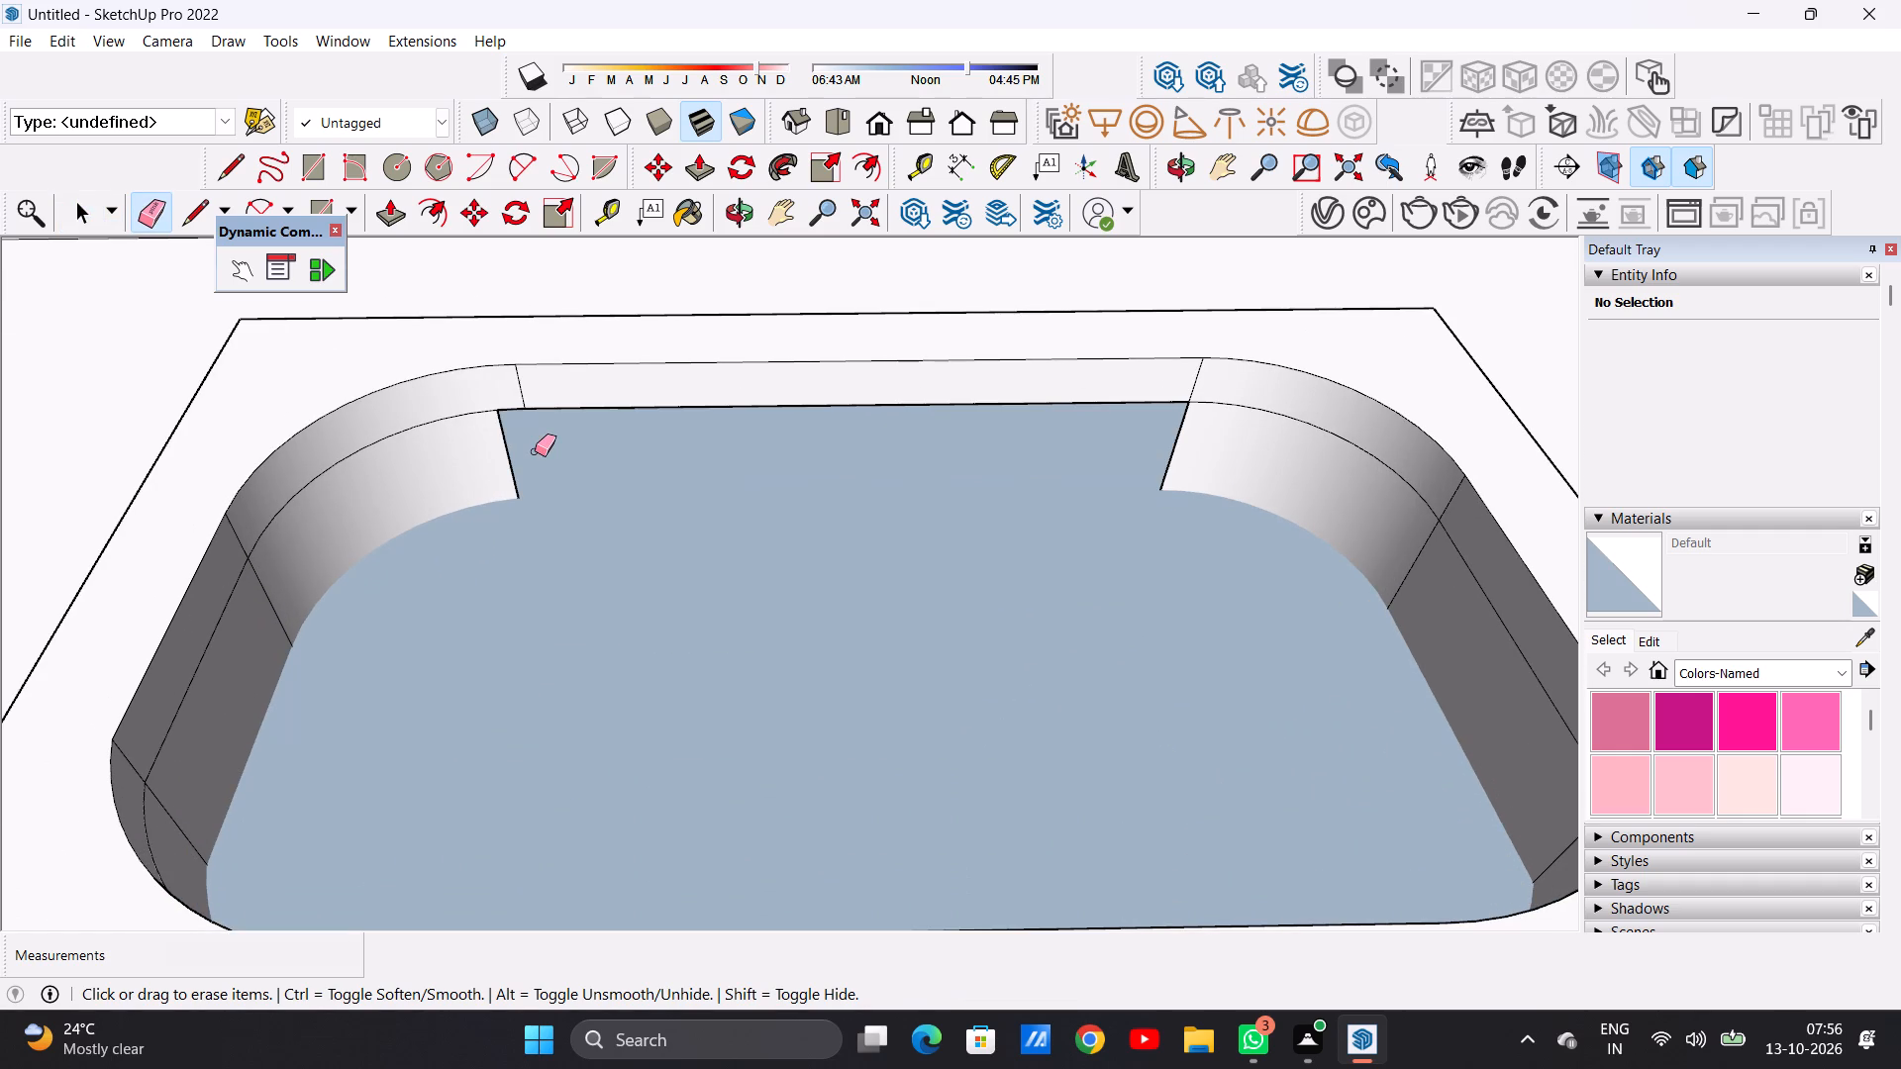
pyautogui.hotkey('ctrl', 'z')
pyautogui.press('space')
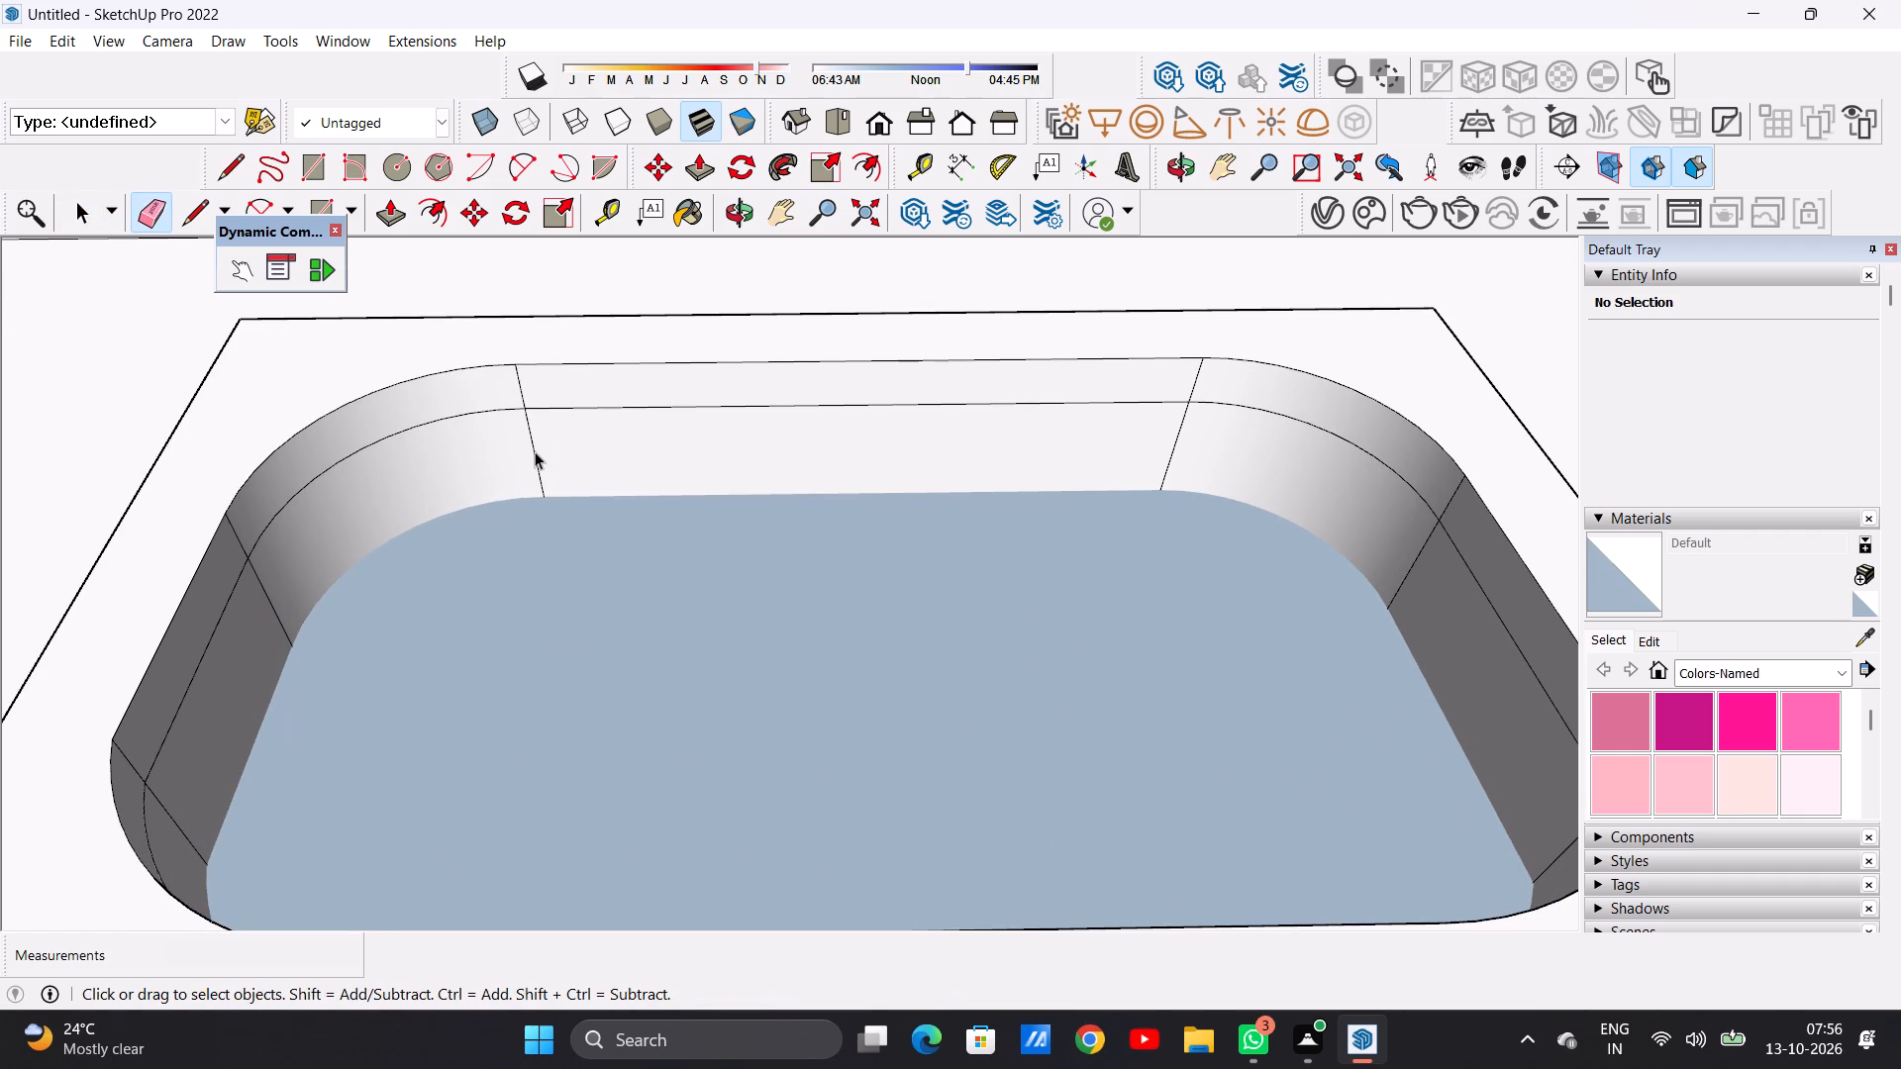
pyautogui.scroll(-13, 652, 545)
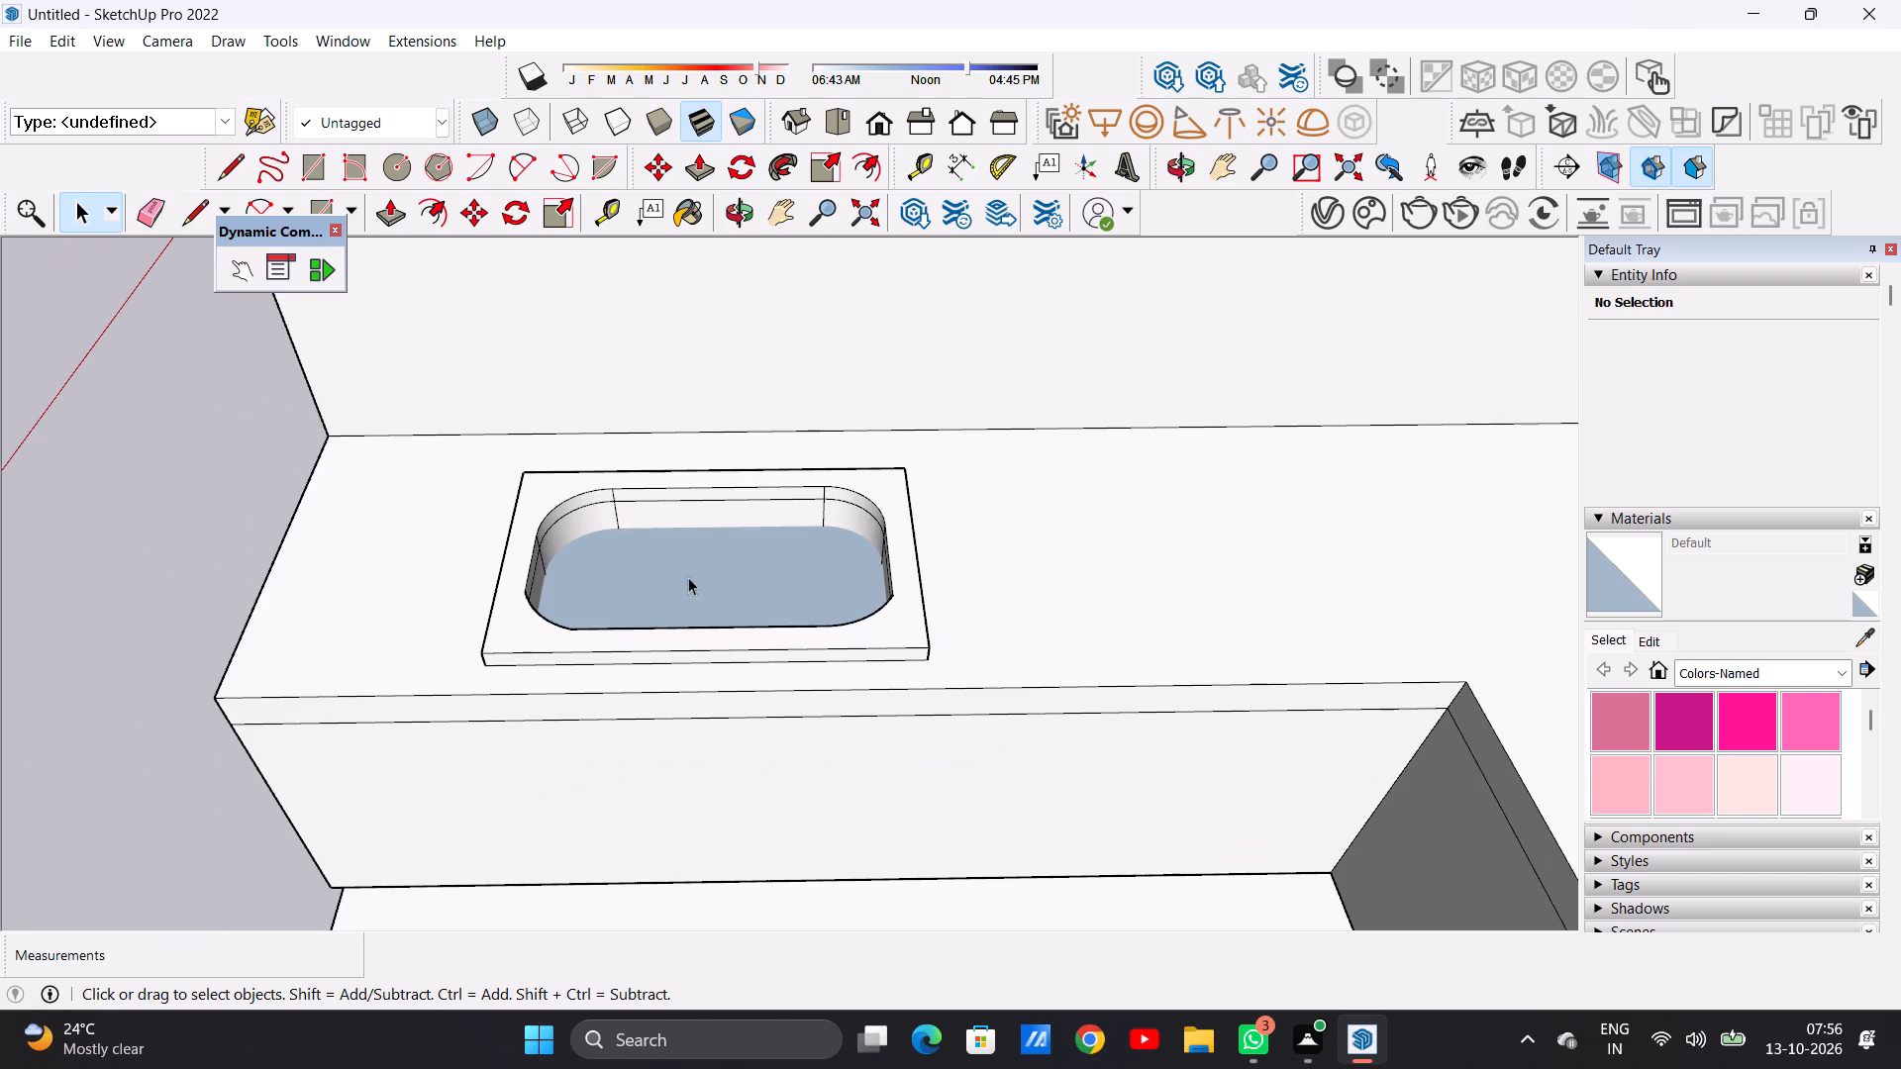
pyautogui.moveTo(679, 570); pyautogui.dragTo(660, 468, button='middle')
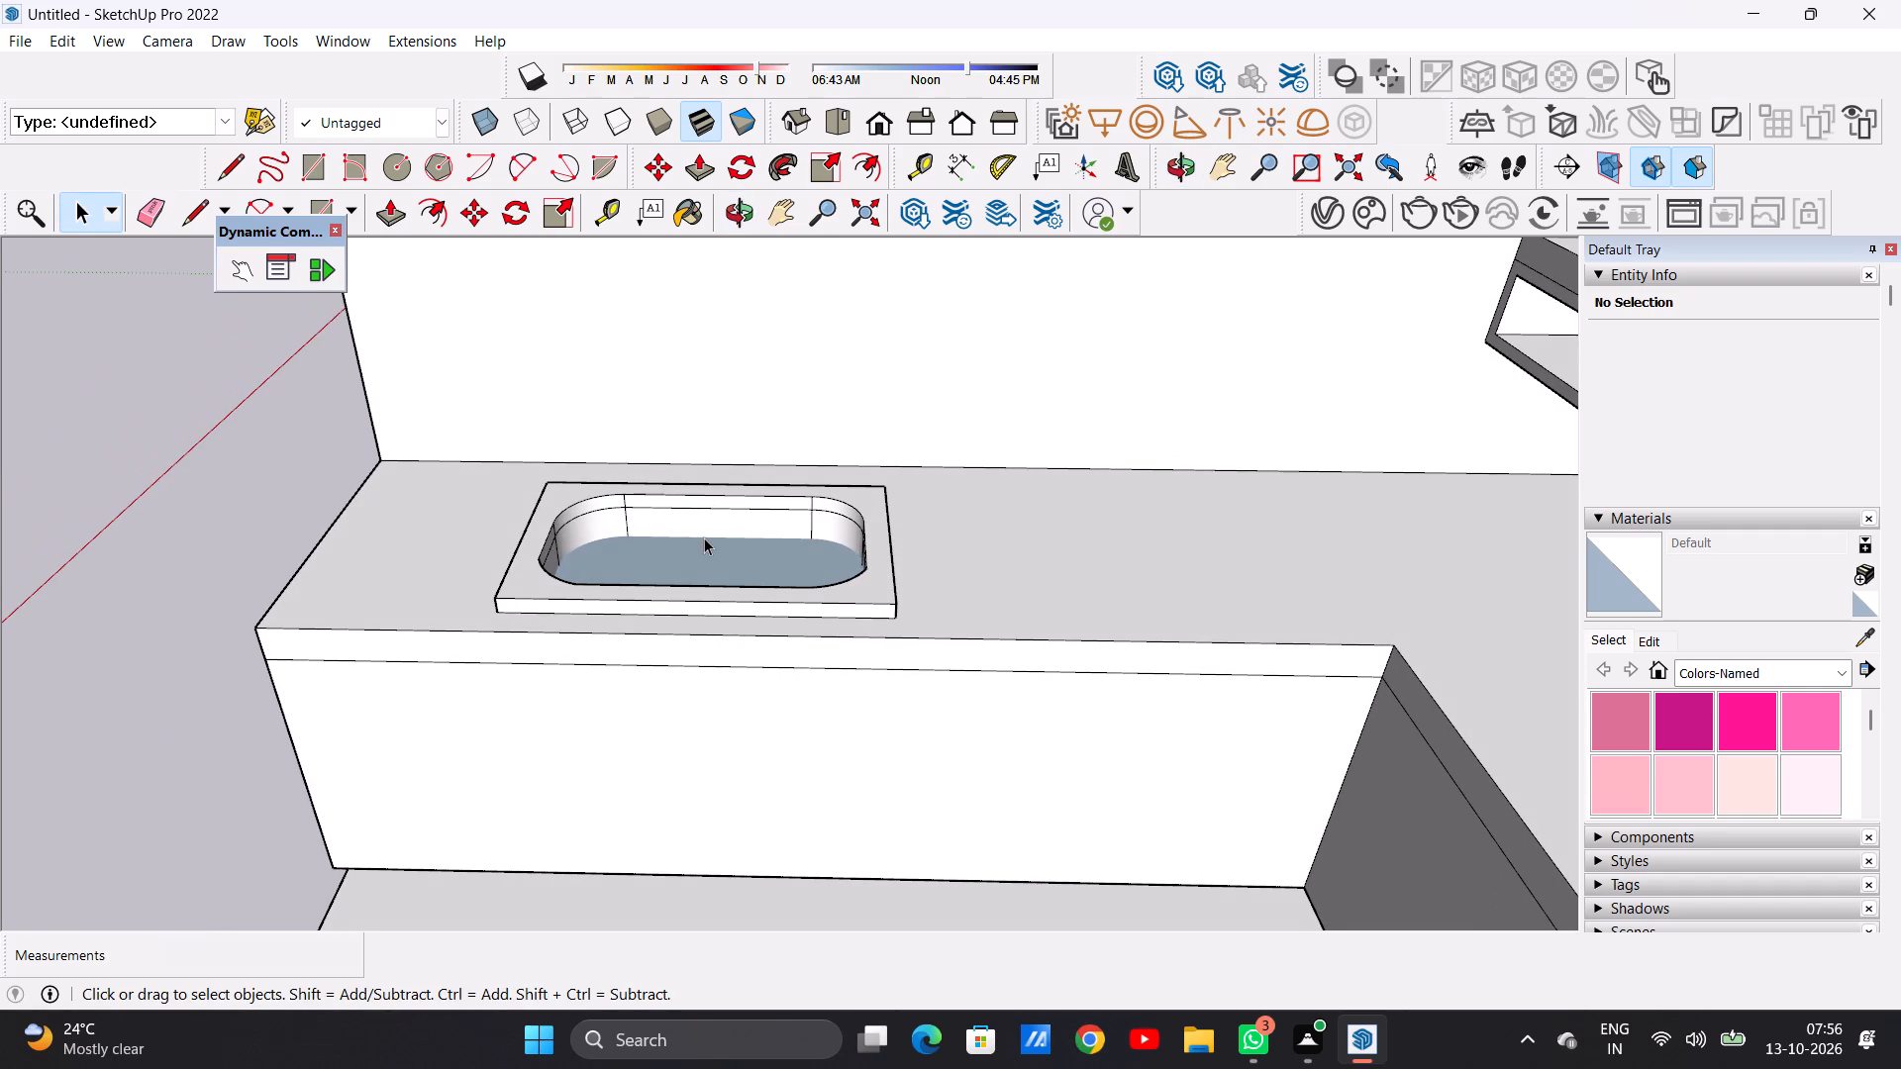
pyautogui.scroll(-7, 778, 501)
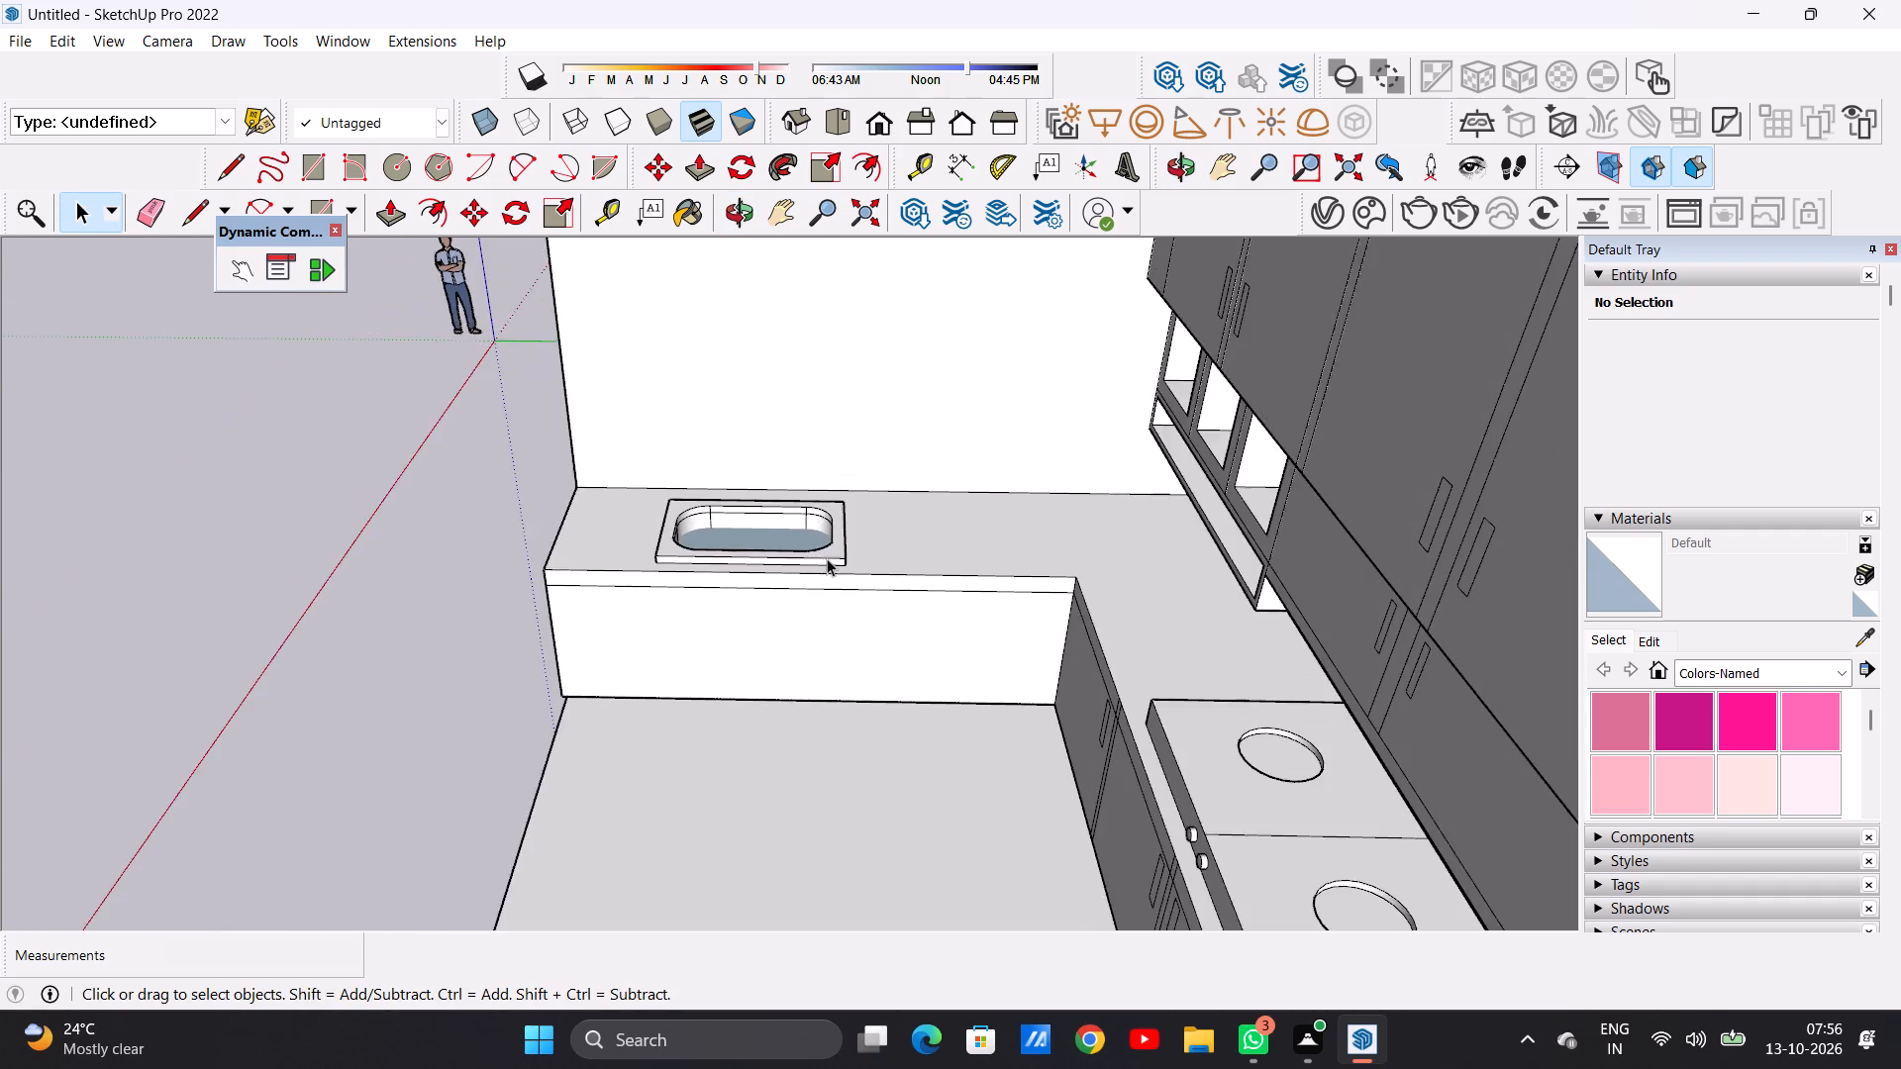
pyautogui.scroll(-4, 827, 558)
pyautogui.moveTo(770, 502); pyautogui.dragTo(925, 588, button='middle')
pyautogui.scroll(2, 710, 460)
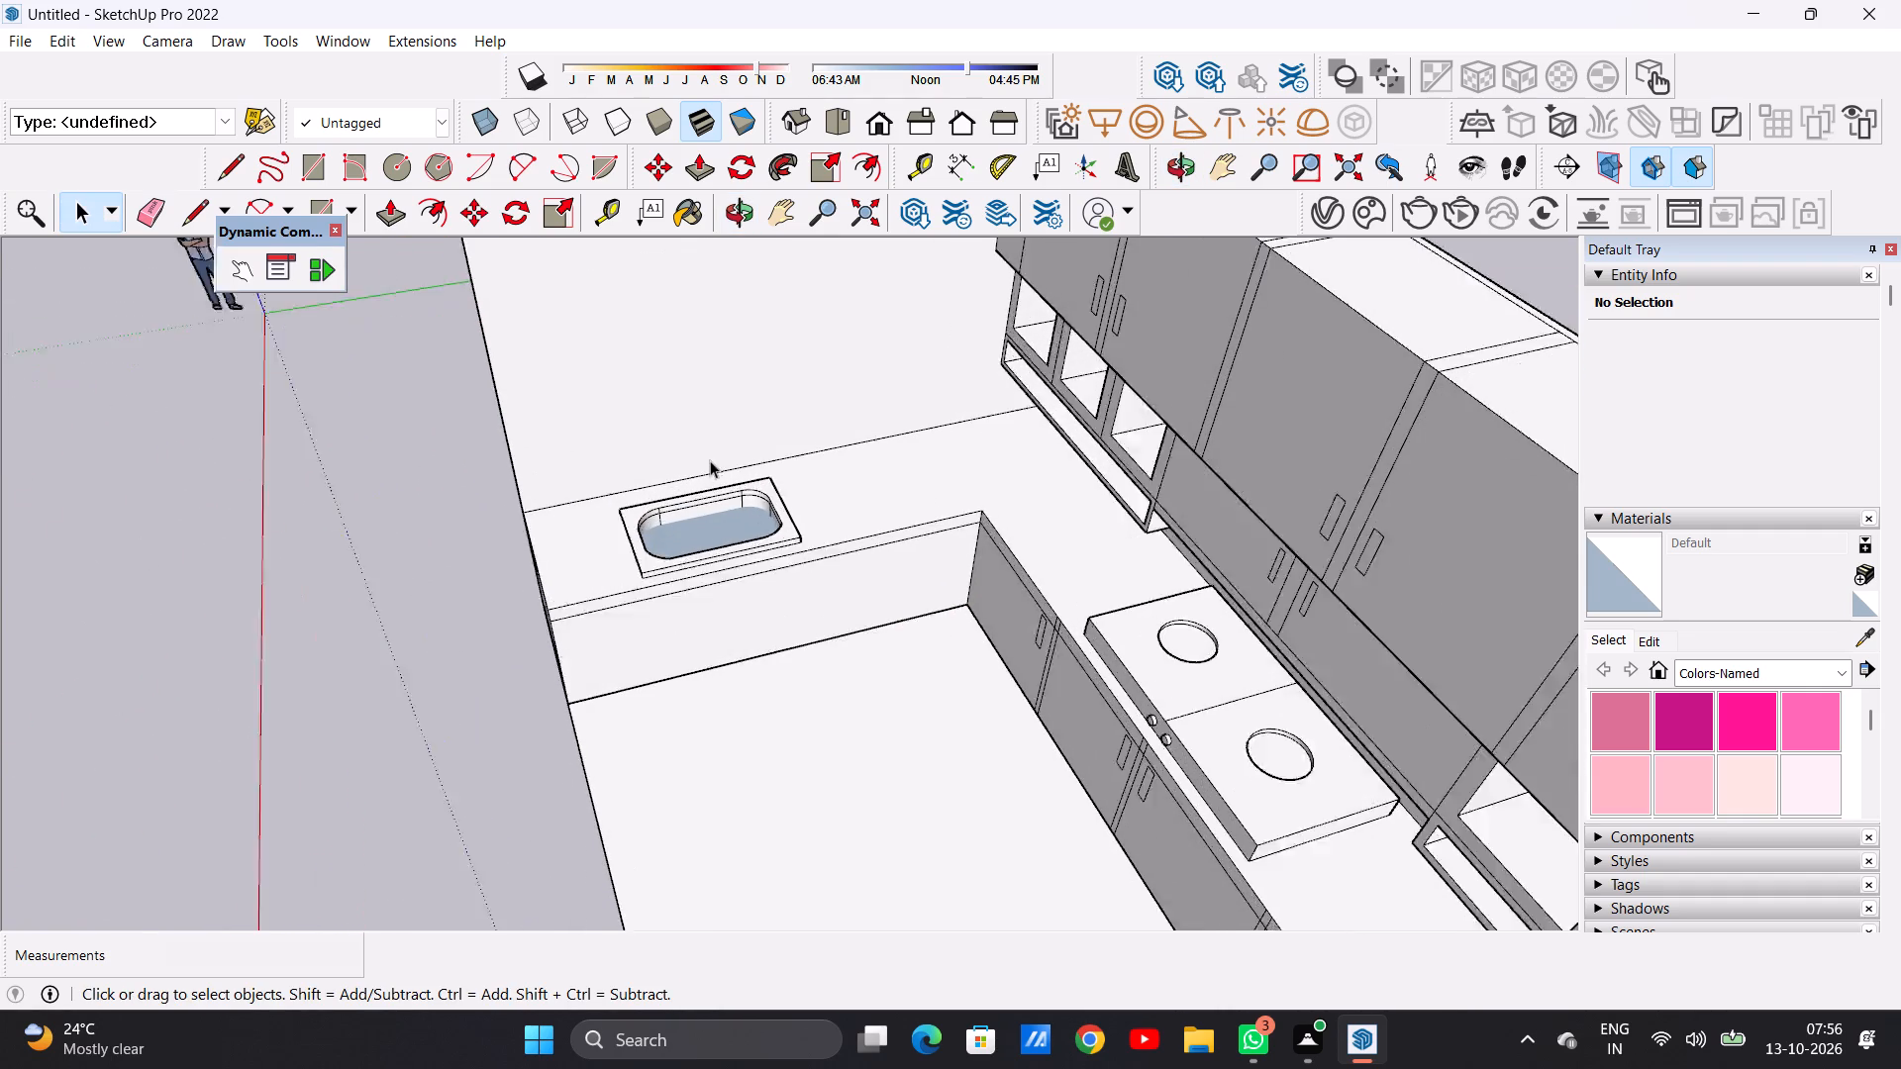
# Draw a rectangle about 8 3/8" by 4 1/8" on the counter top between the sink rim and the back wall.
pyautogui.scroll(9, 710, 460)
pyautogui.moveTo(653, 489); pyautogui.dragTo(758, 467, button='middle')
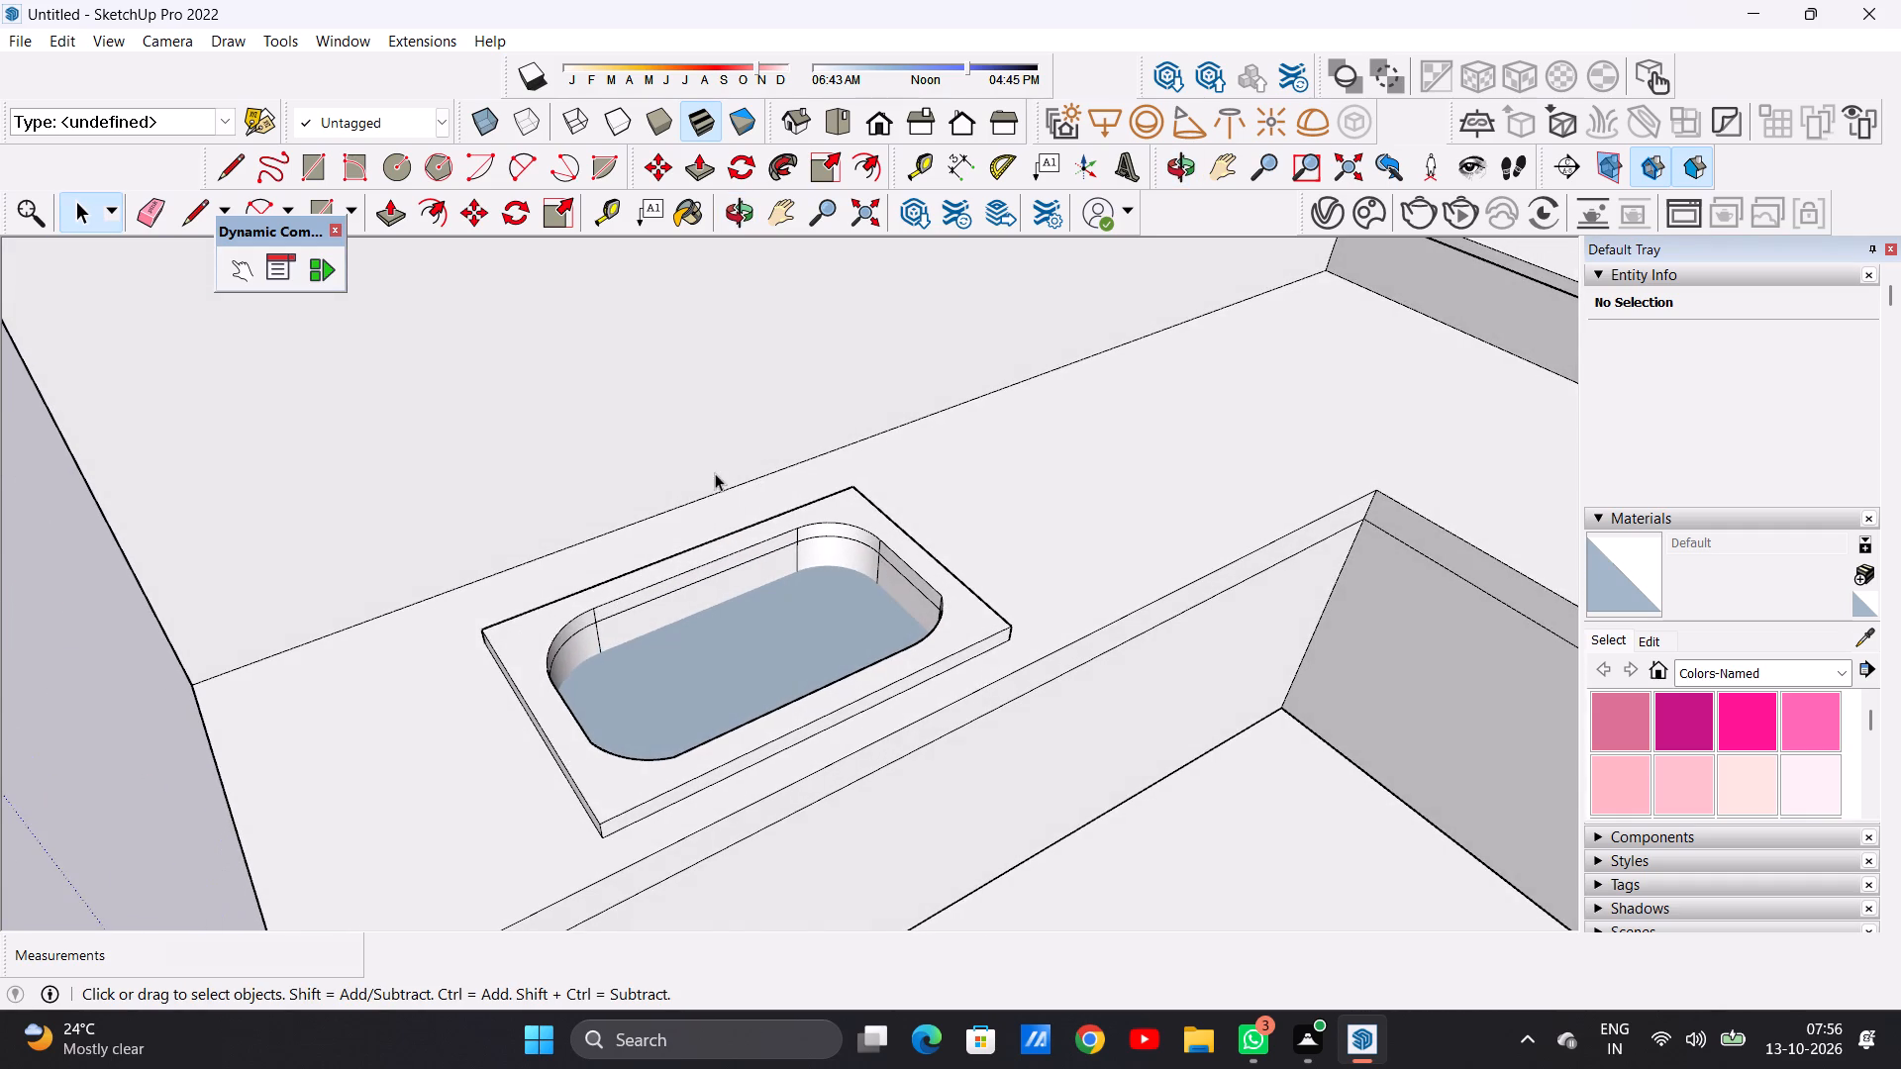
pyautogui.scroll(5, 703, 506)
pyautogui.moveTo(583, 572); pyautogui.dragTo(1140, 634, button='middle')
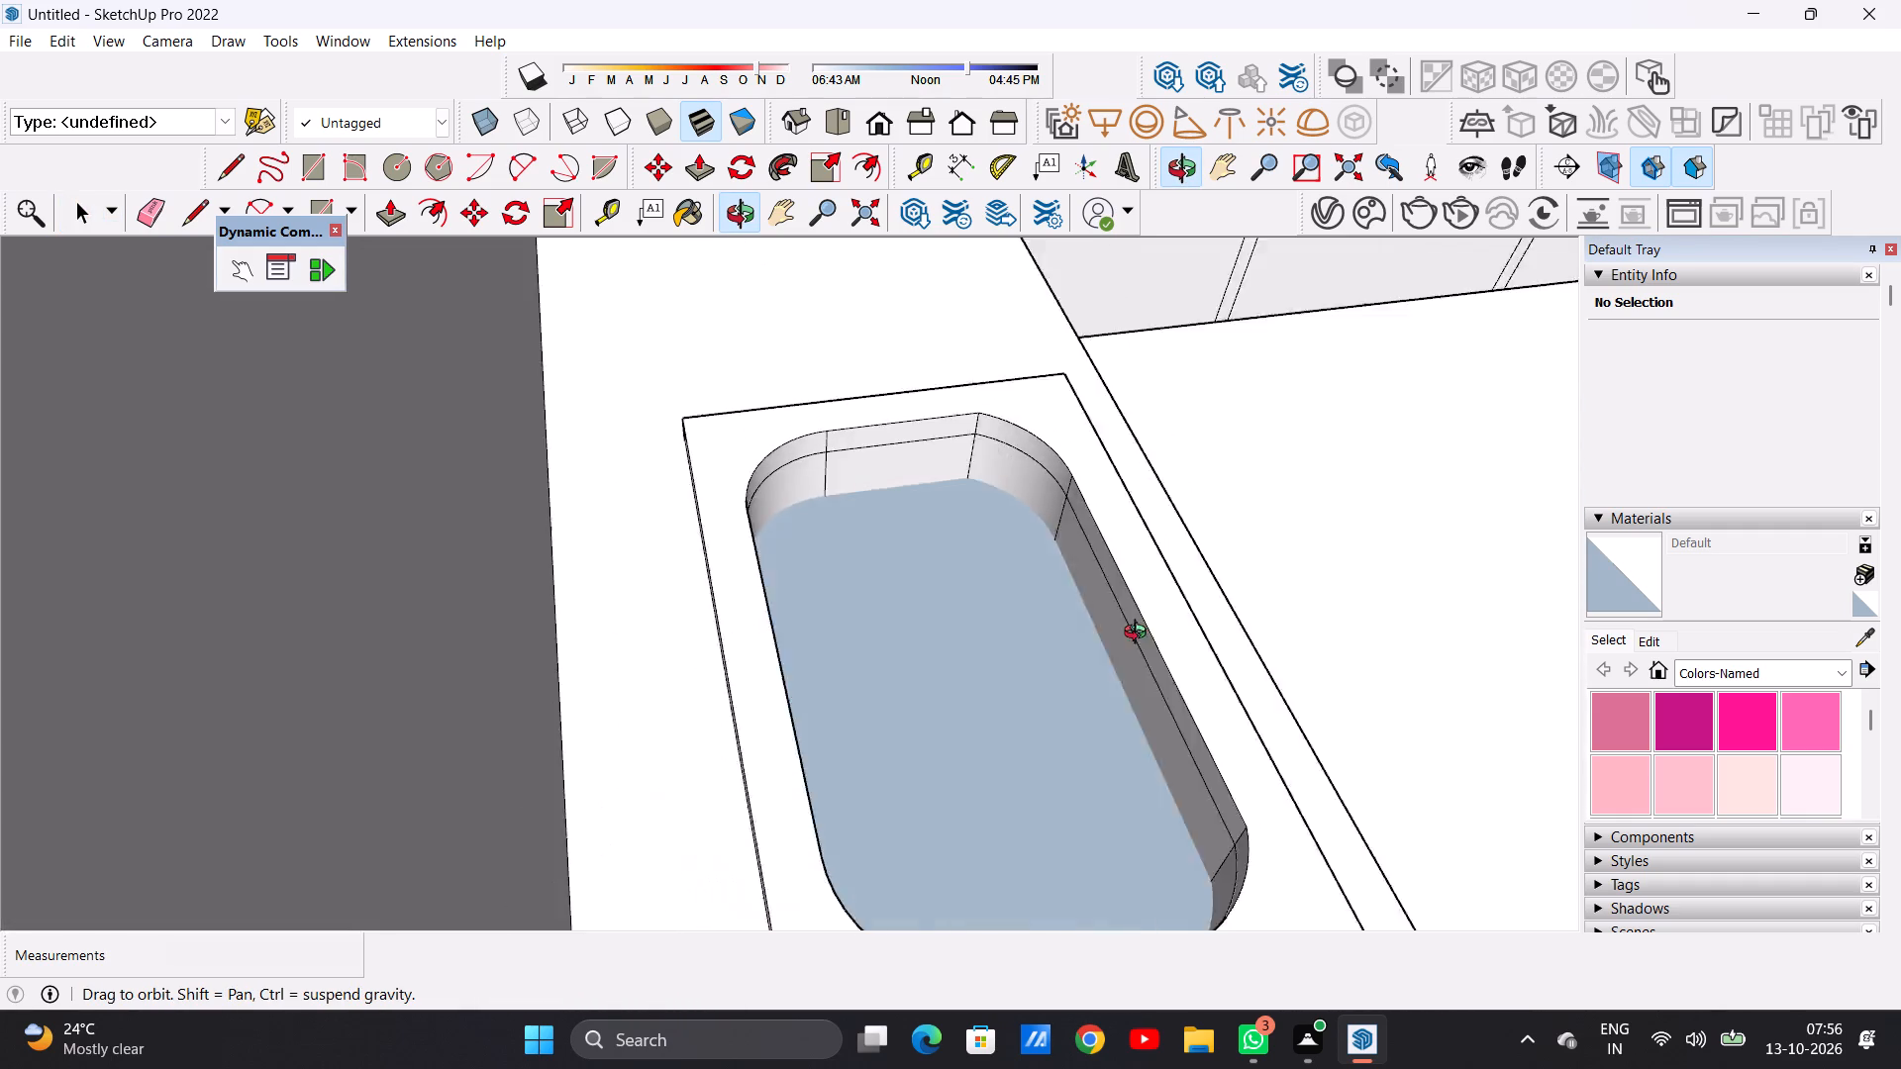
pyautogui.moveTo(1140, 634); pyautogui.dragTo(312, 827, button='middle')
pyautogui.moveTo(402, 665); pyautogui.dragTo(406, 698, button='middle')
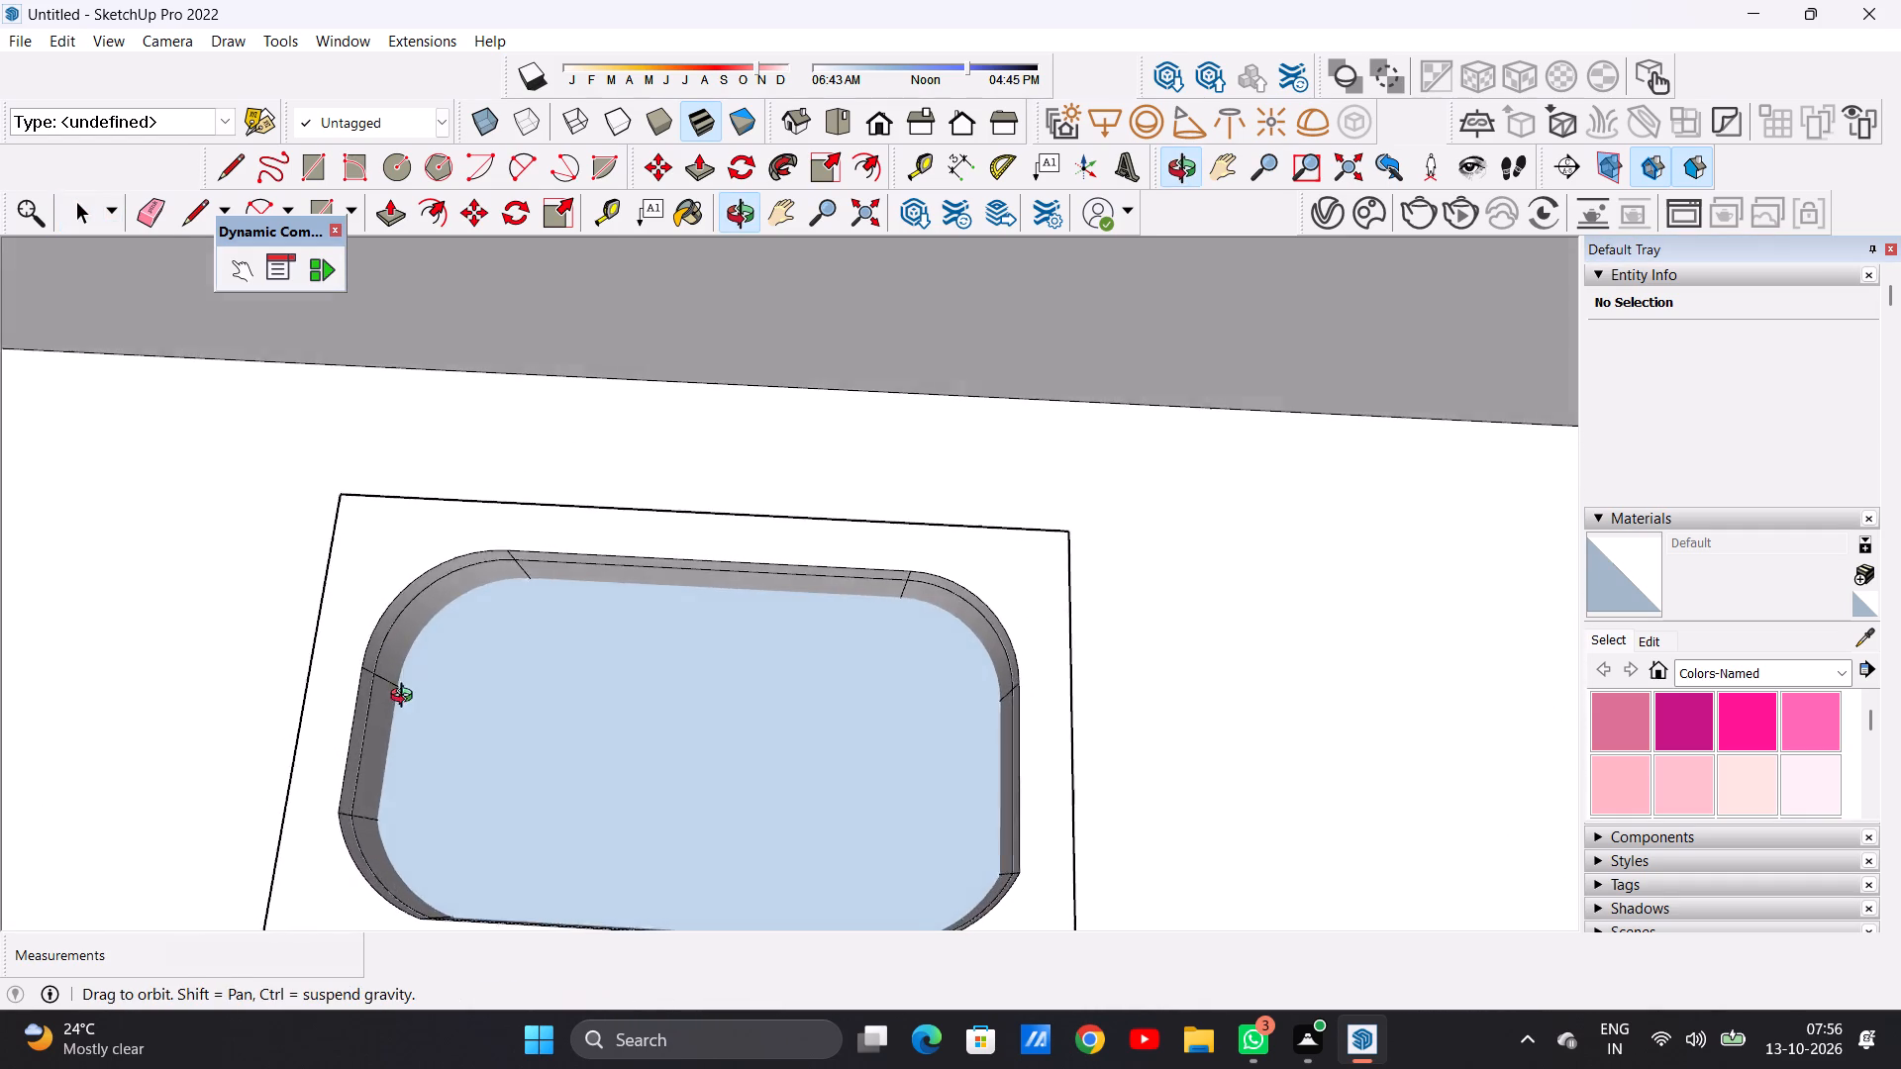
pyautogui.moveTo(406, 698); pyautogui.dragTo(425, 766, button='middle')
pyautogui.scroll(4, 631, 473)
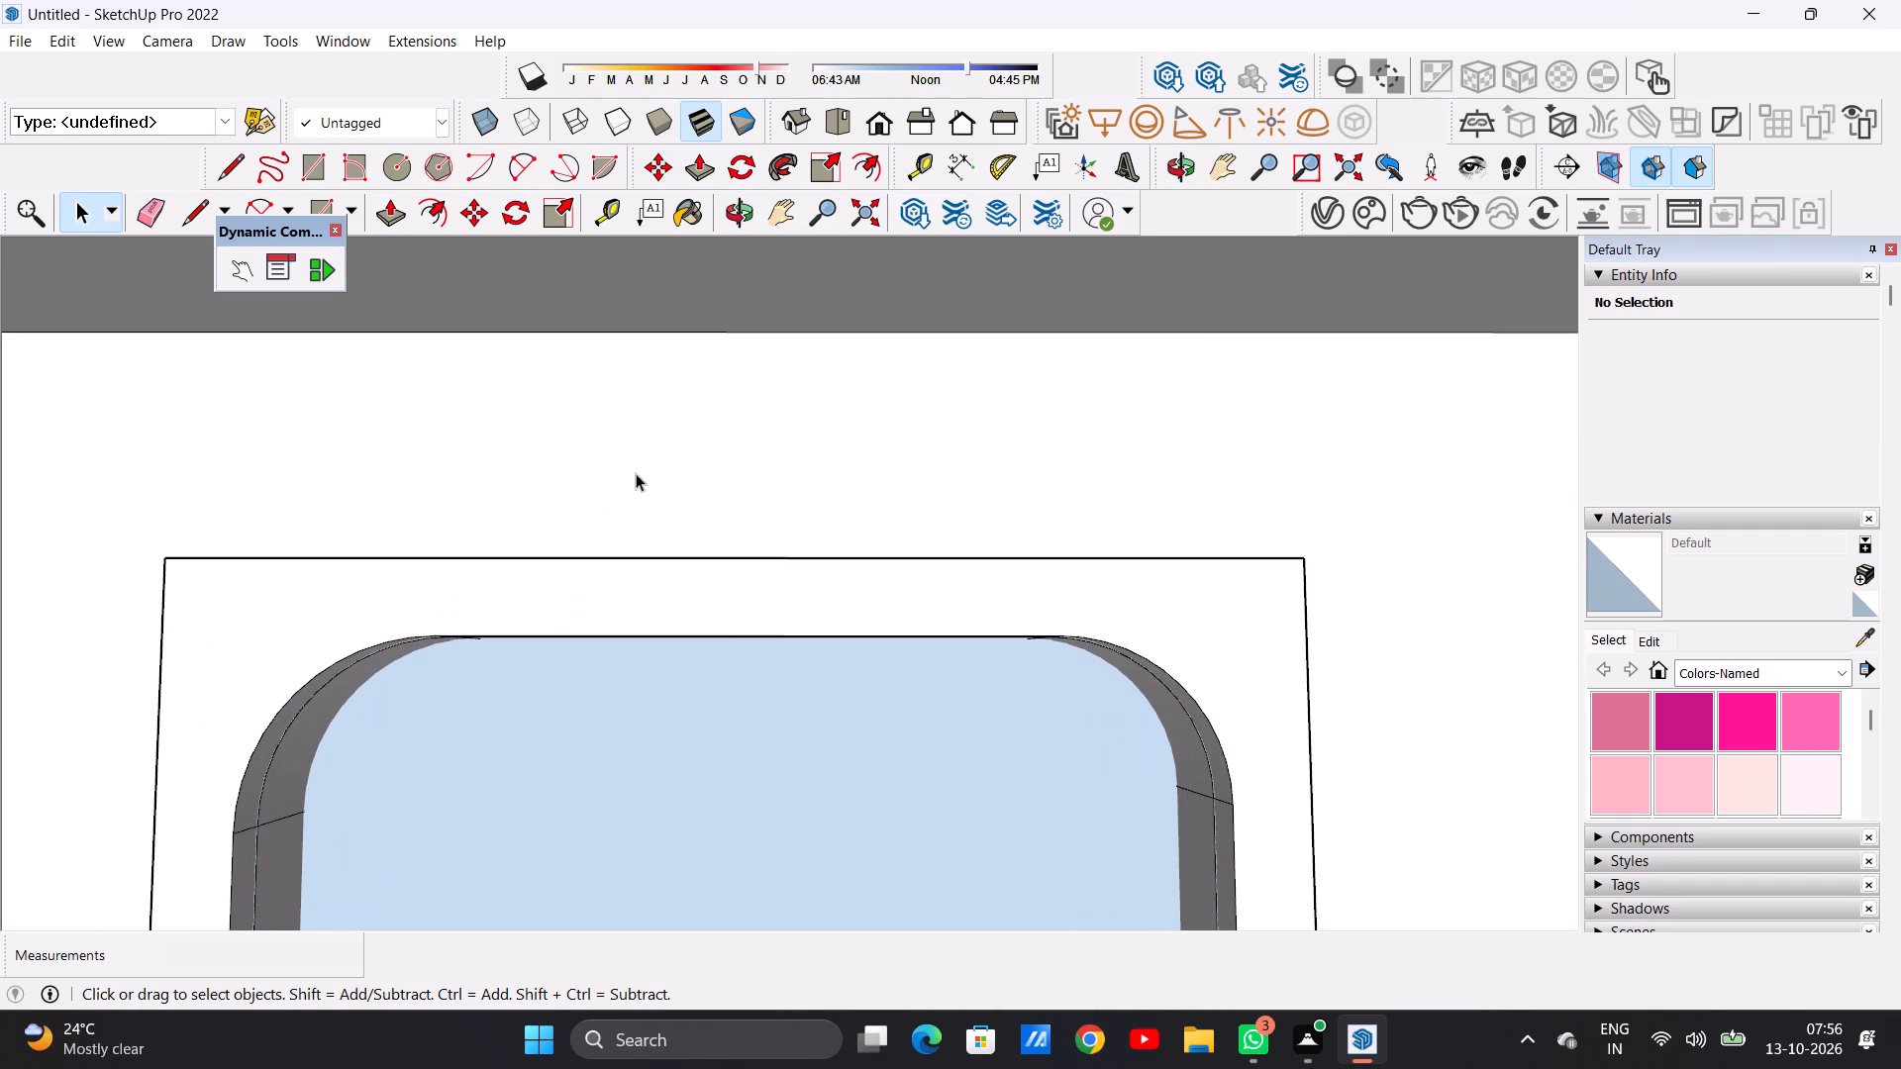
pyautogui.press('c')
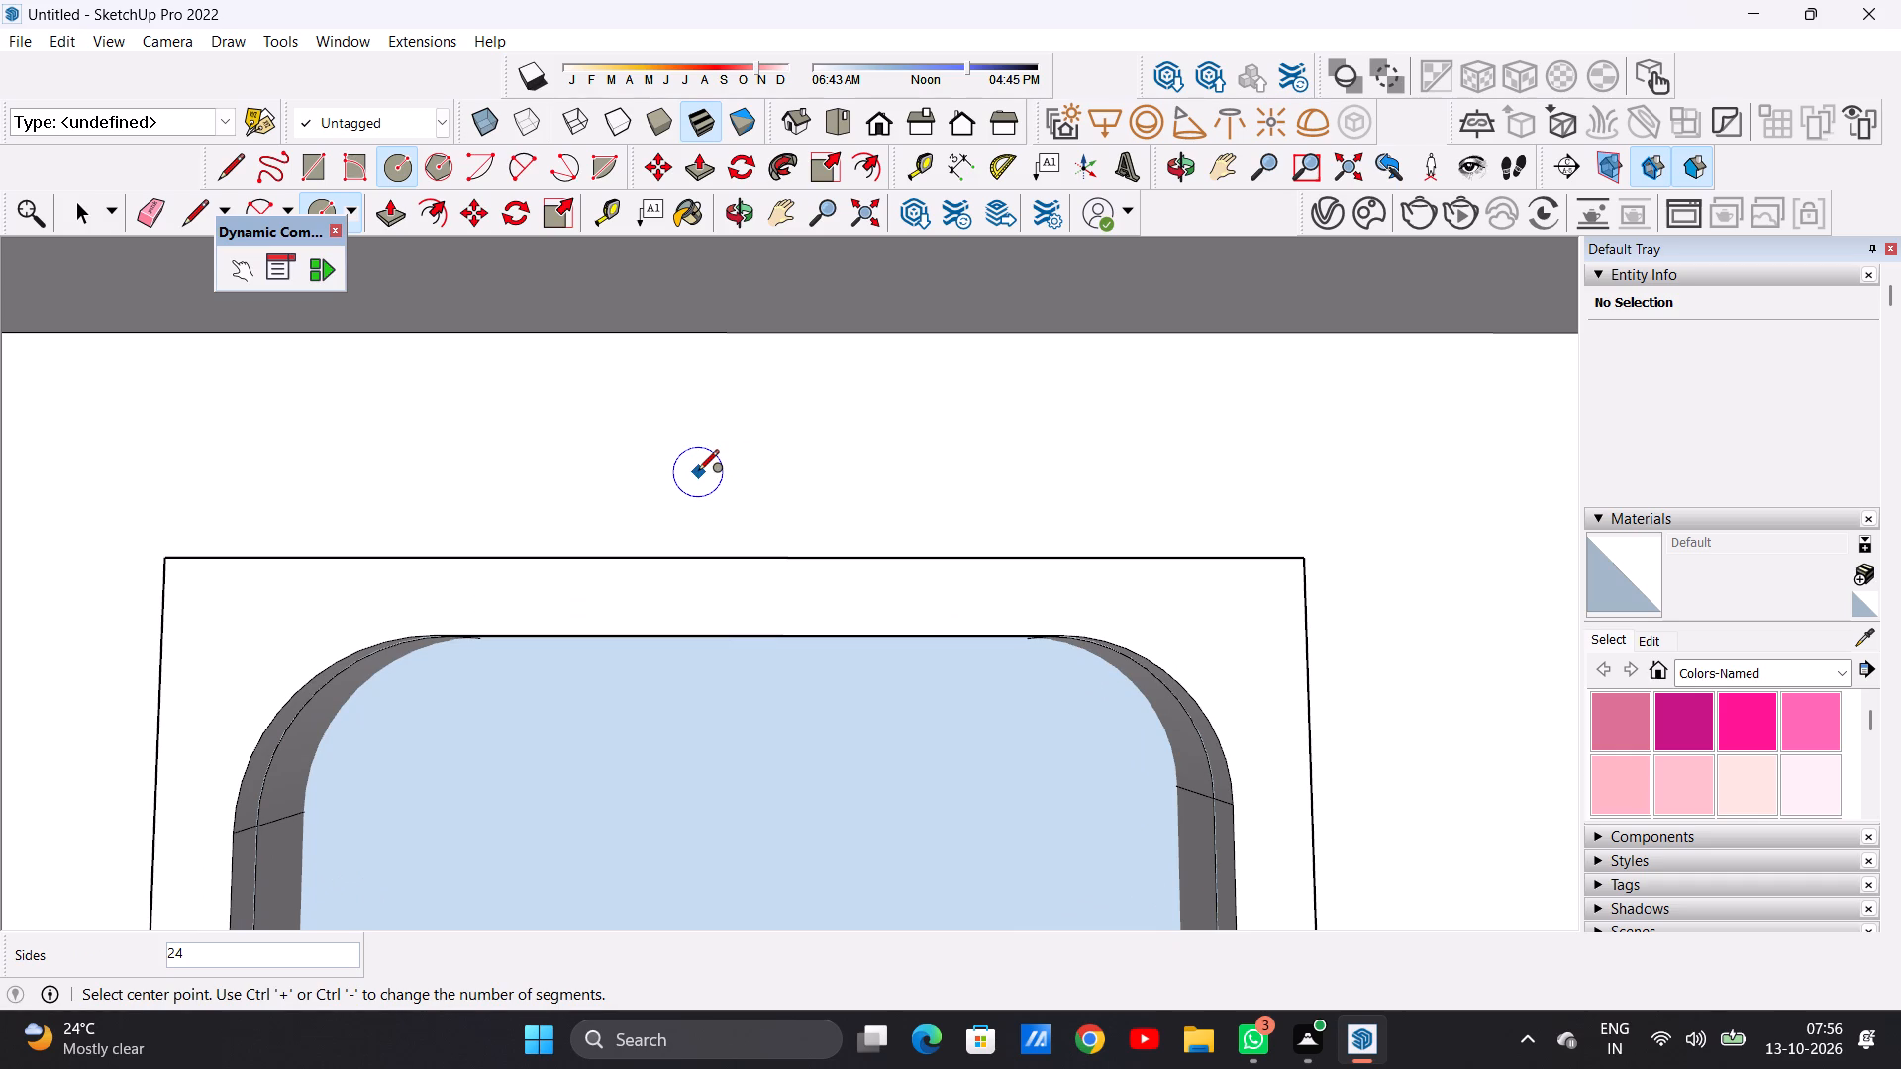
pyautogui.press('space')
pyautogui.write('E')
pyautogui.press('space')
pyautogui.write('R')
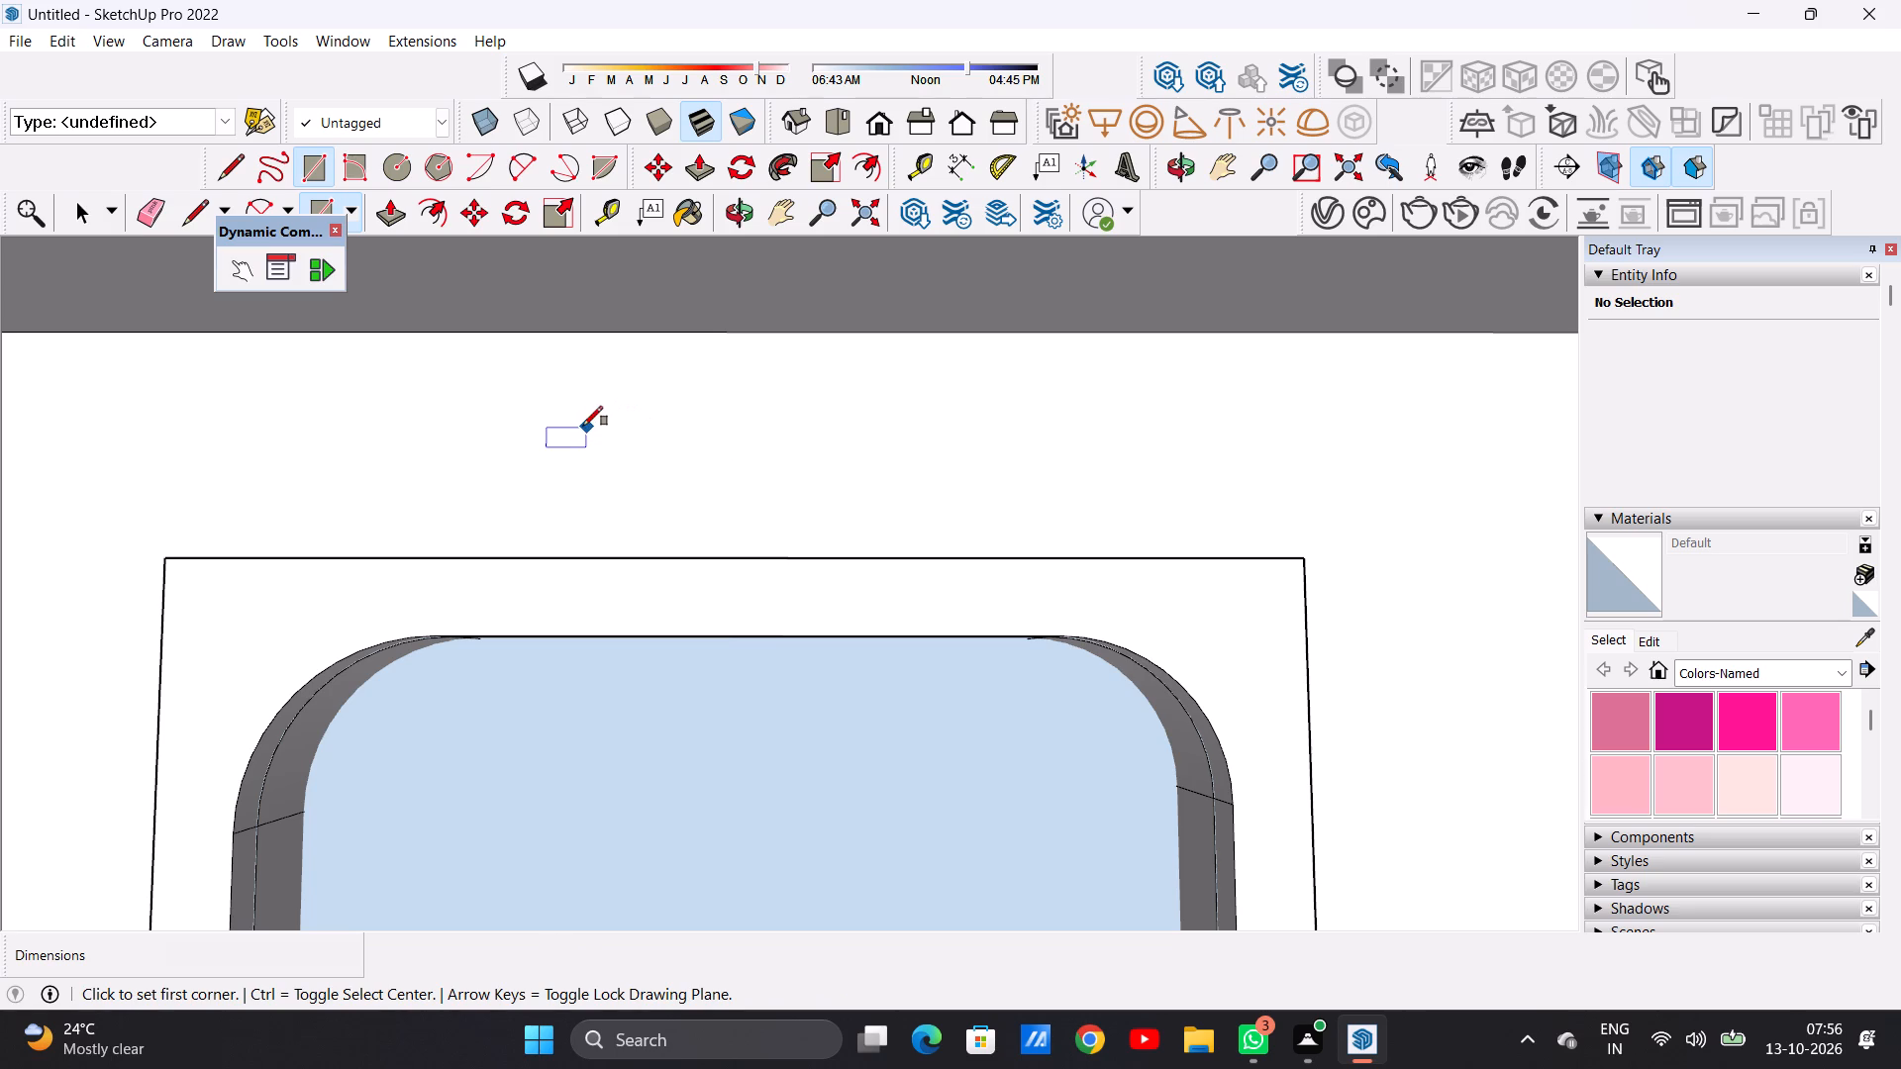
pyautogui.click(583, 426)
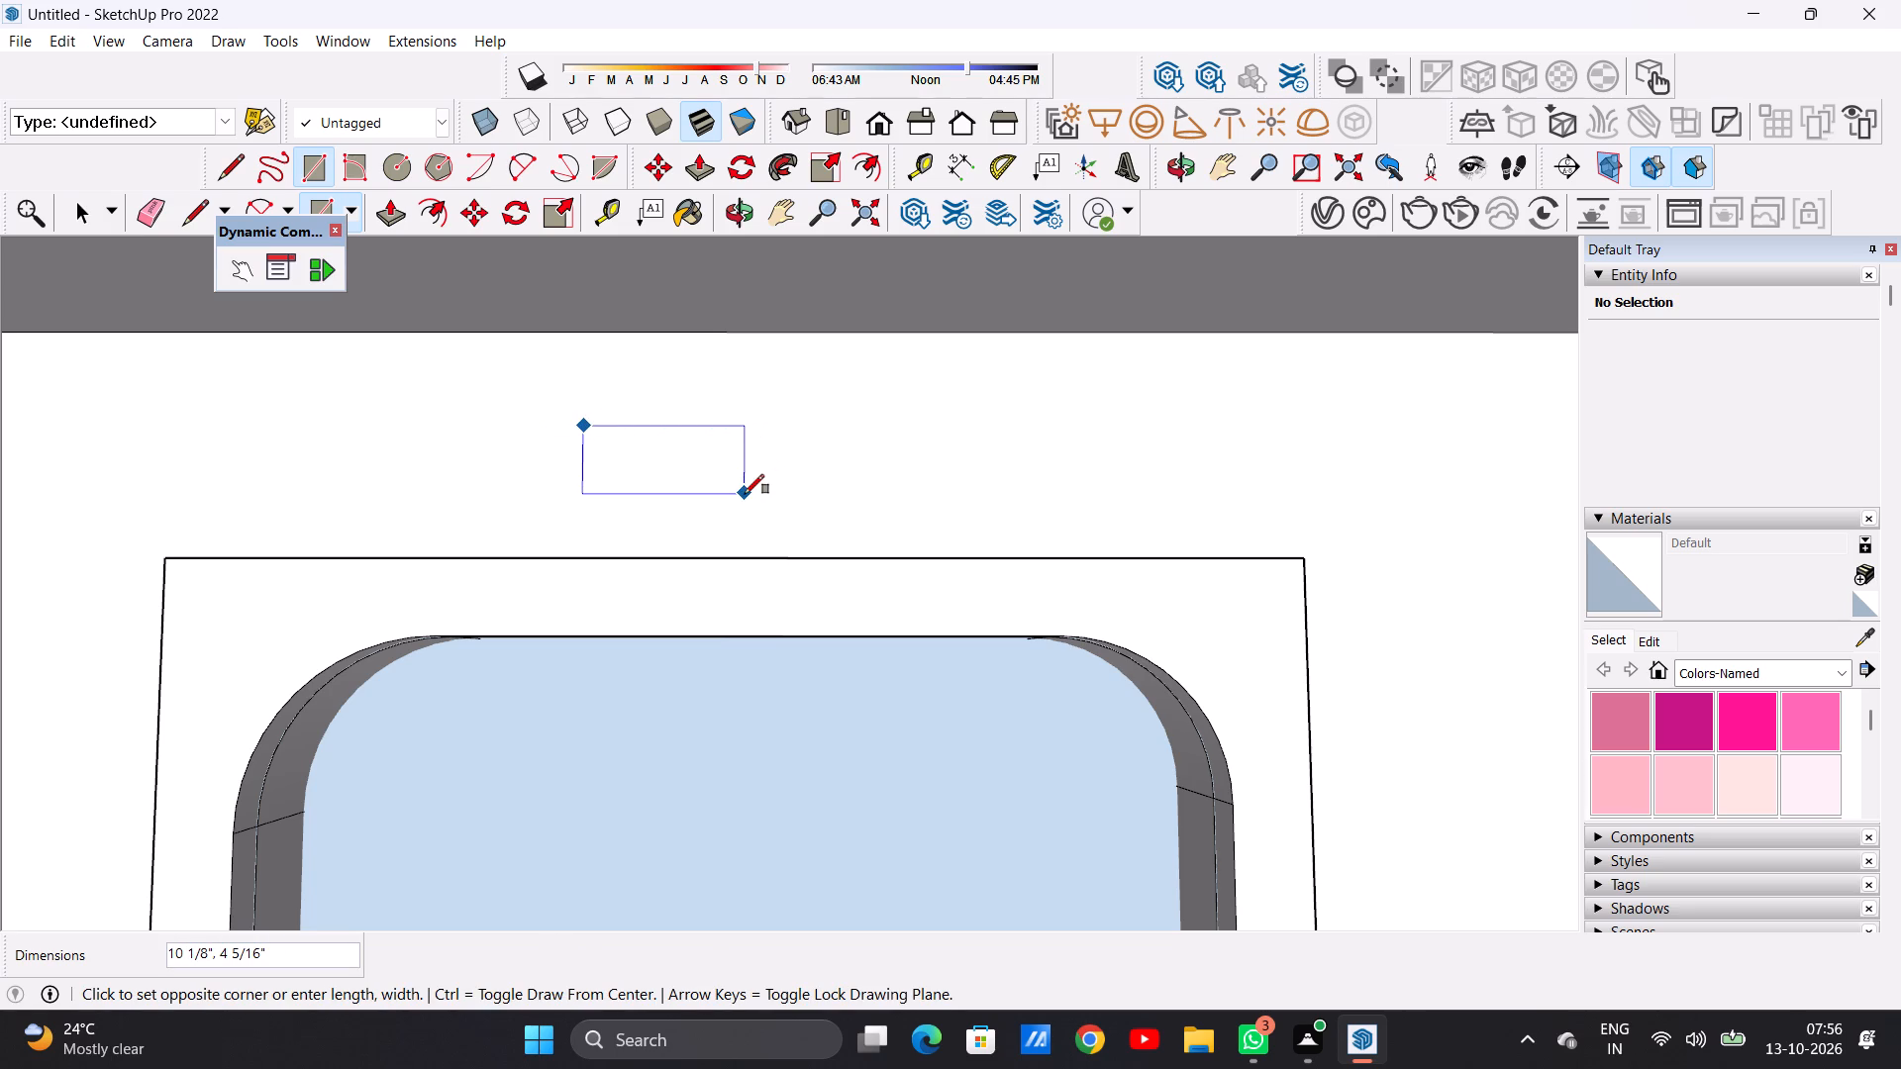
pyautogui.click(716, 491)
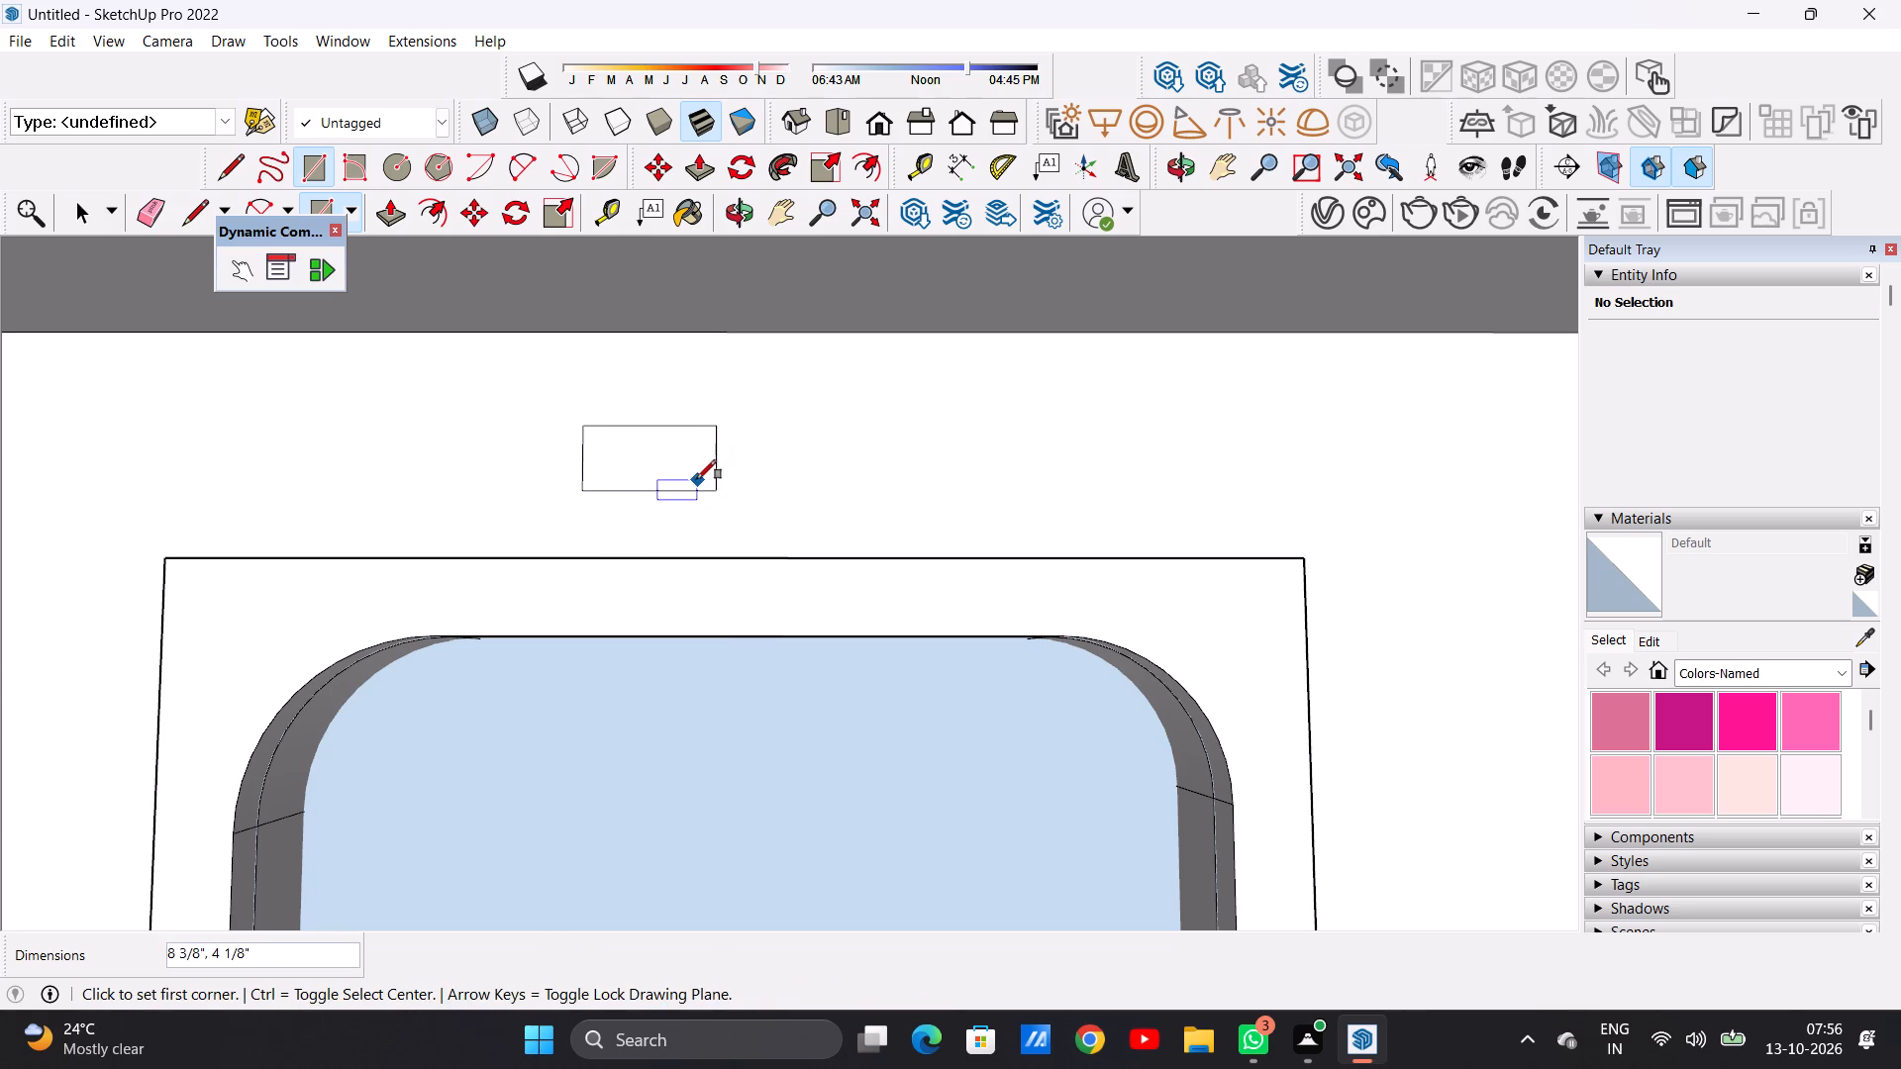
pyautogui.press('space')
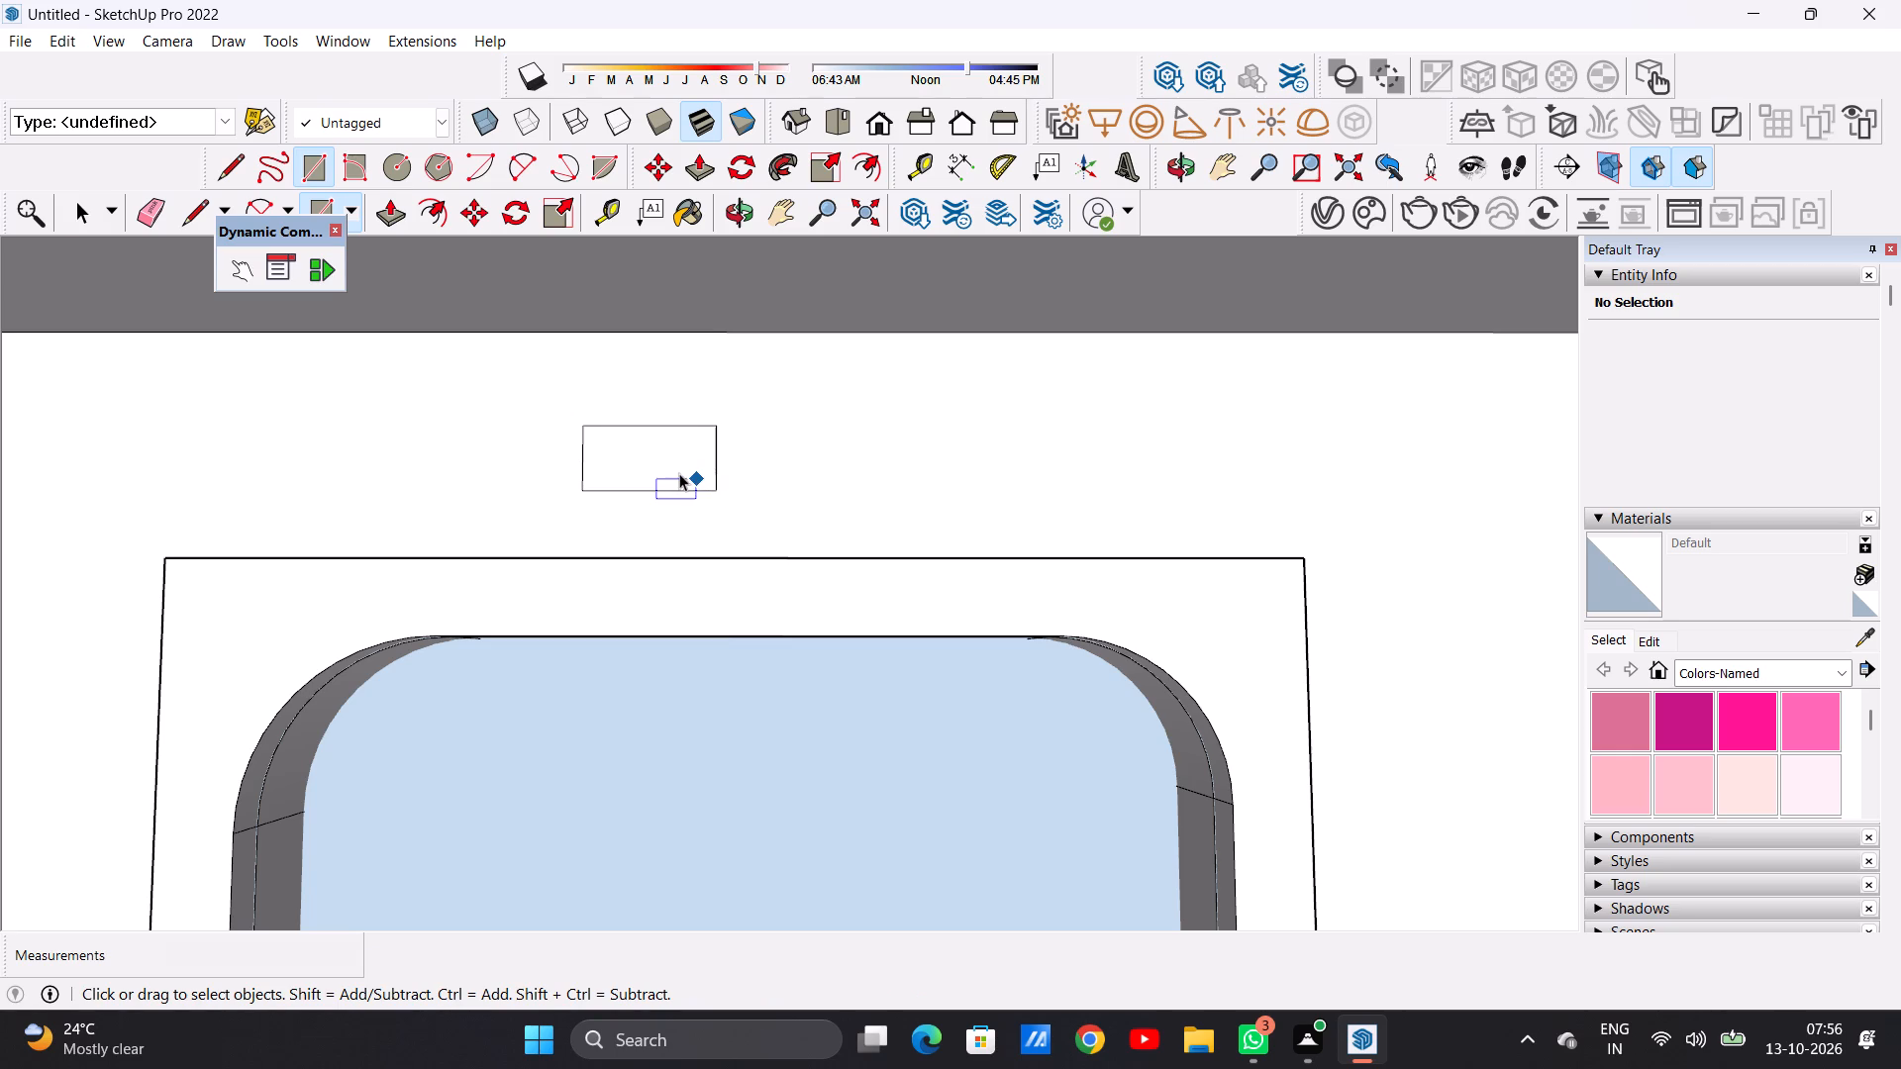
# Move the small rectangle about 5 3/4" along the counter so it sits behind the middle of the sink.
pyautogui.doubleClick(679, 473)
pyautogui.press('m')
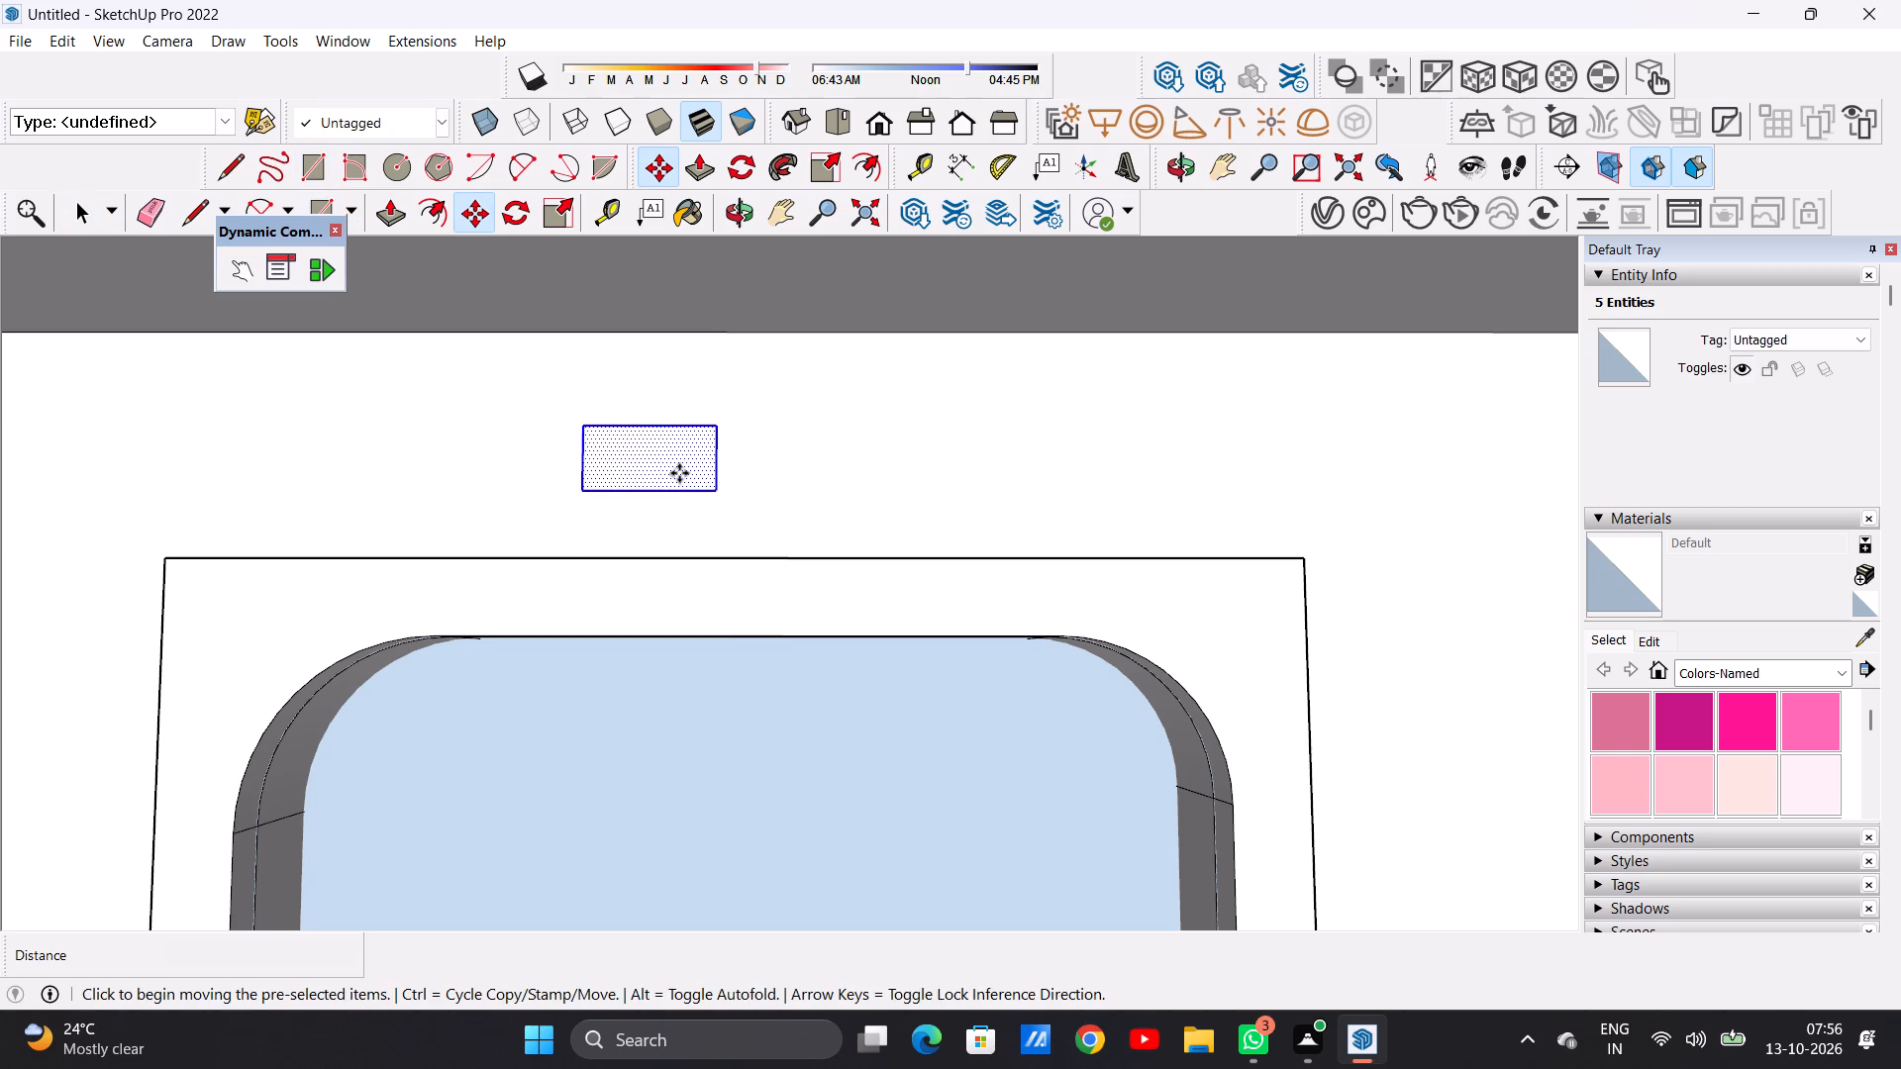
pyautogui.click(721, 489)
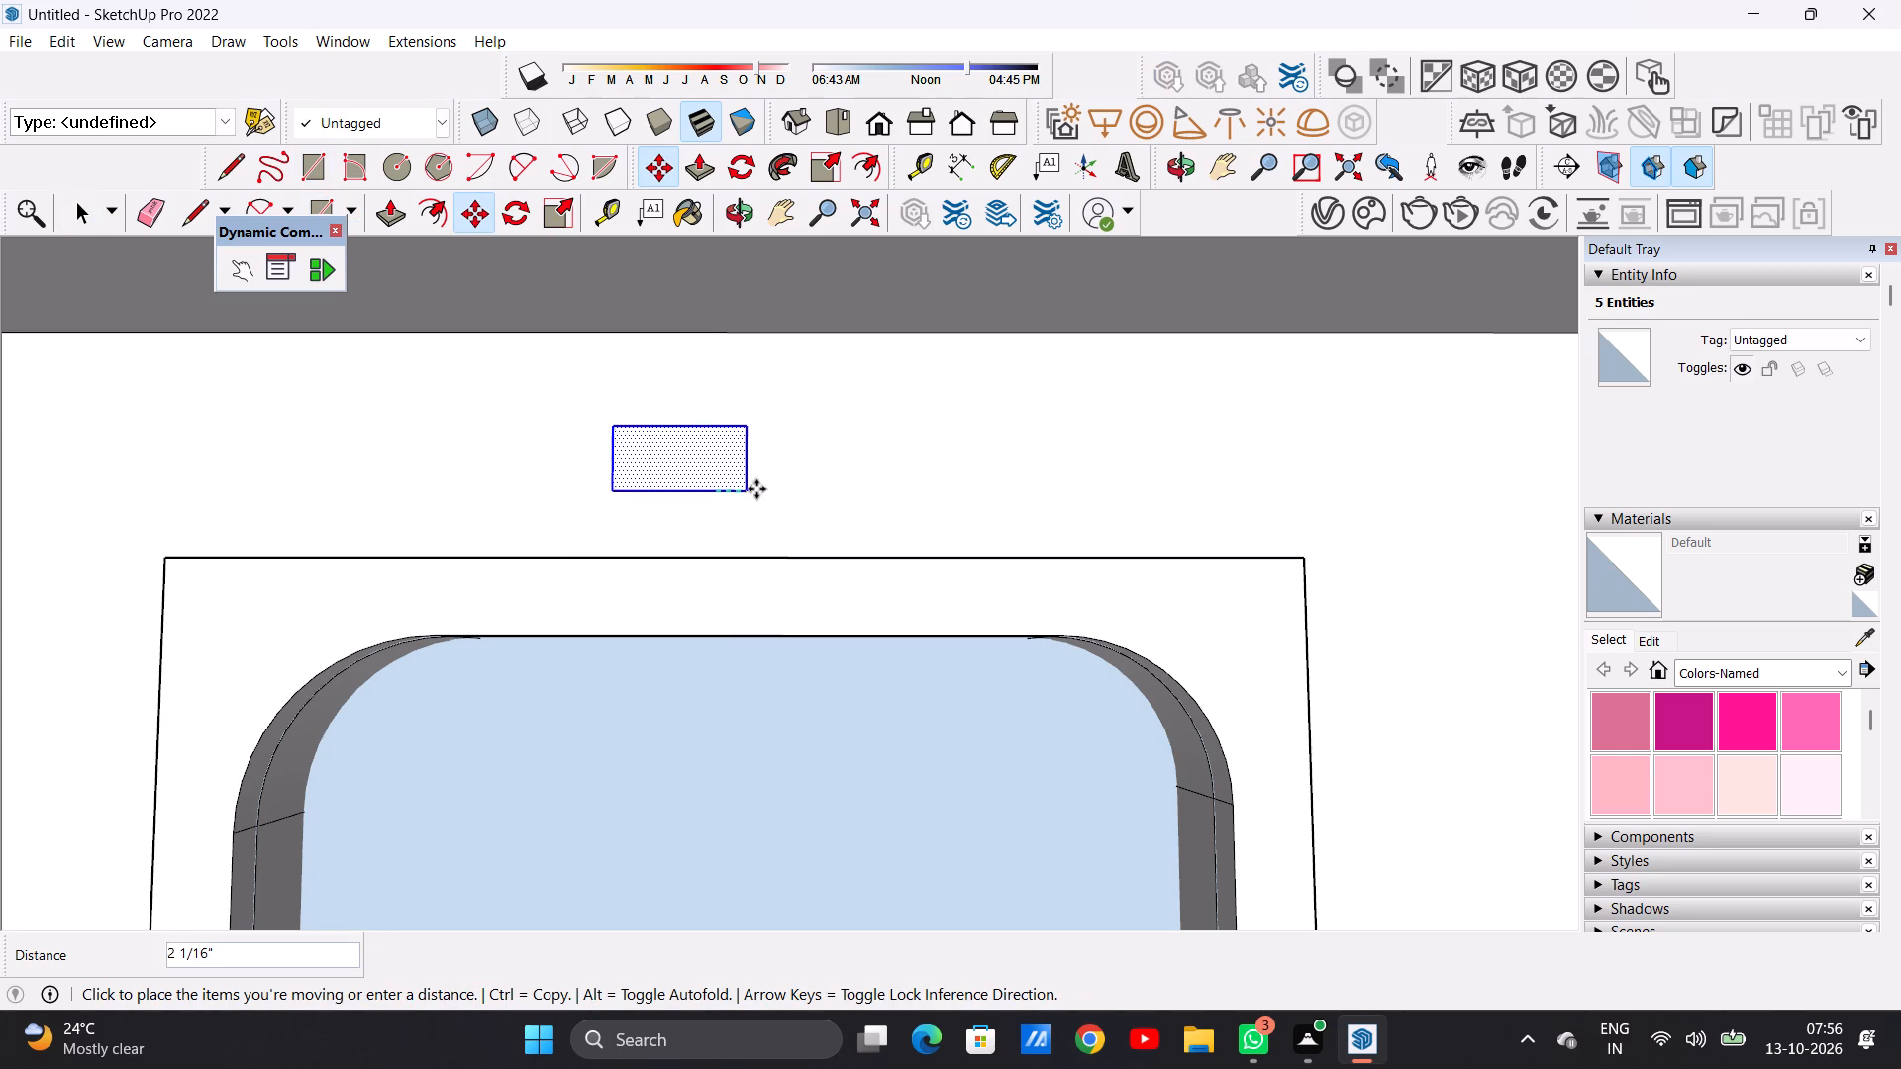
pyautogui.click(808, 491)
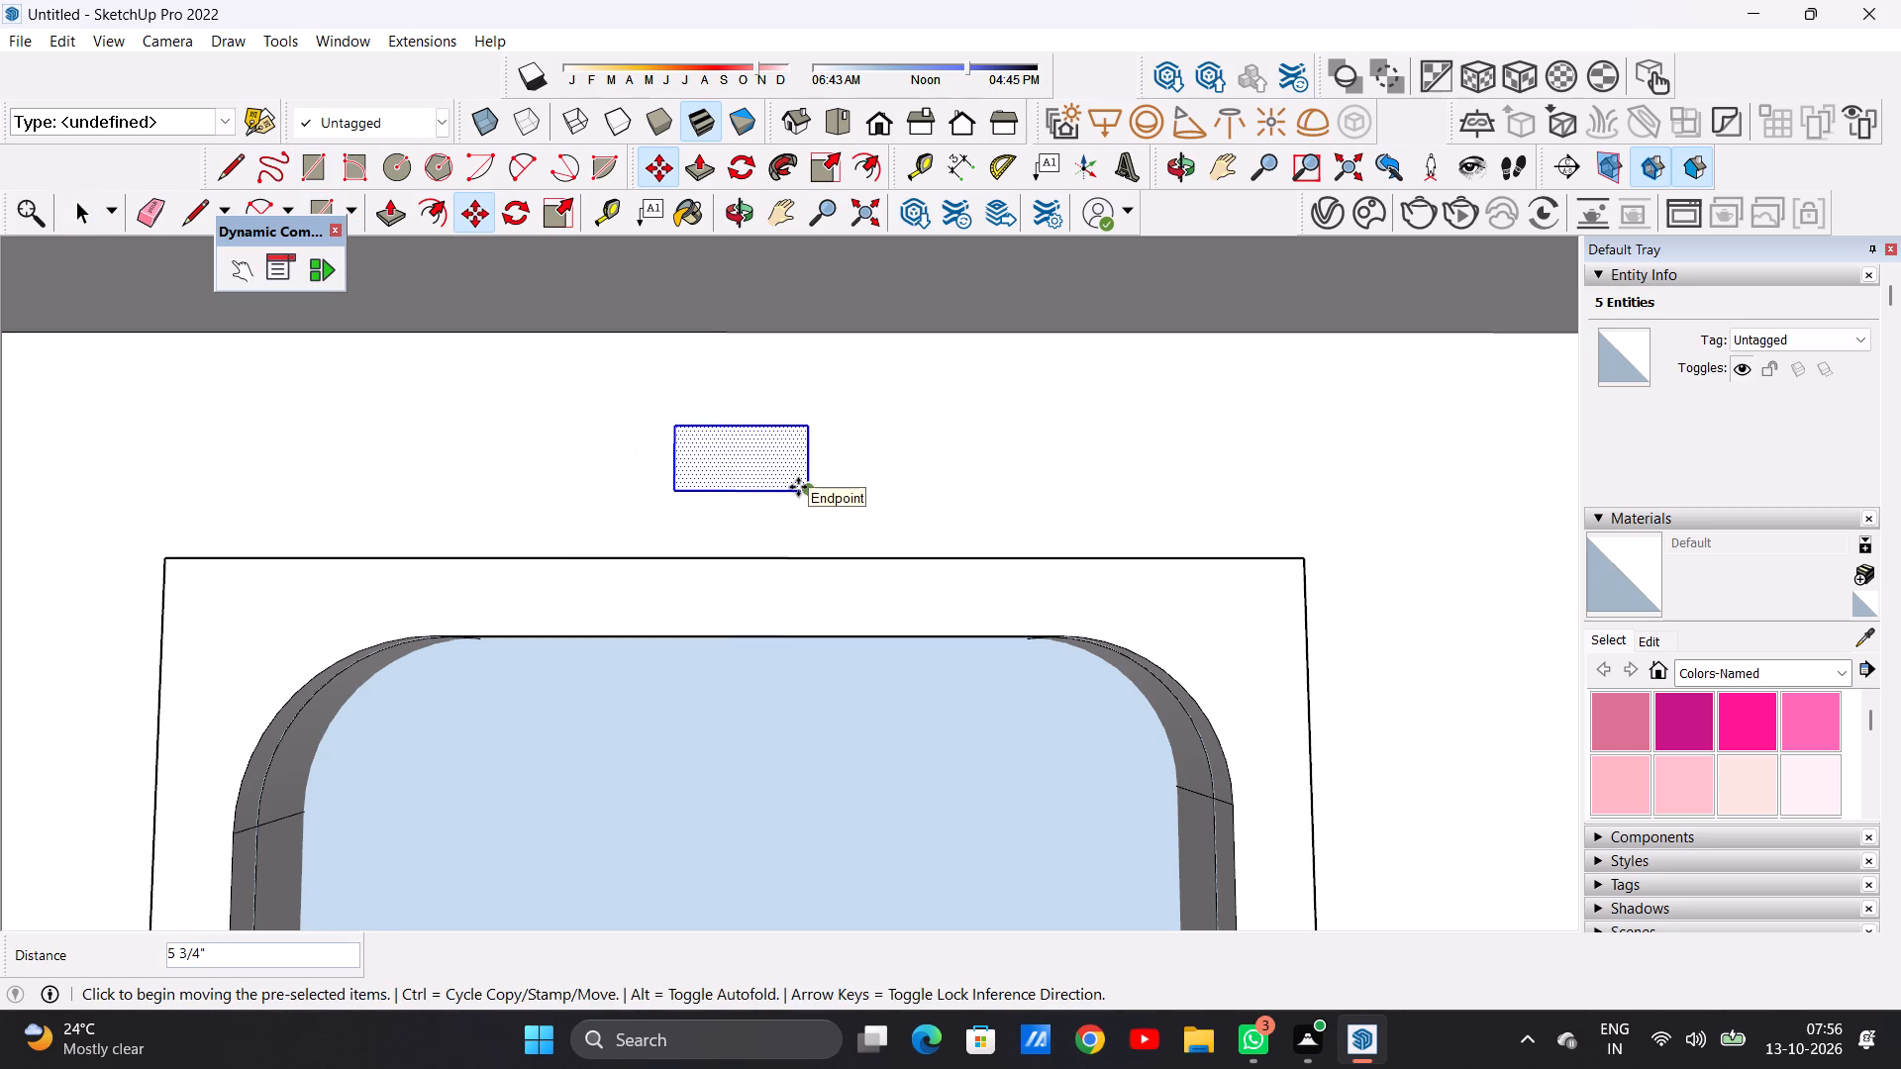
pyautogui.press('space')
pyautogui.scroll(-20, 747, 522)
pyautogui.scroll(-2, 747, 522)
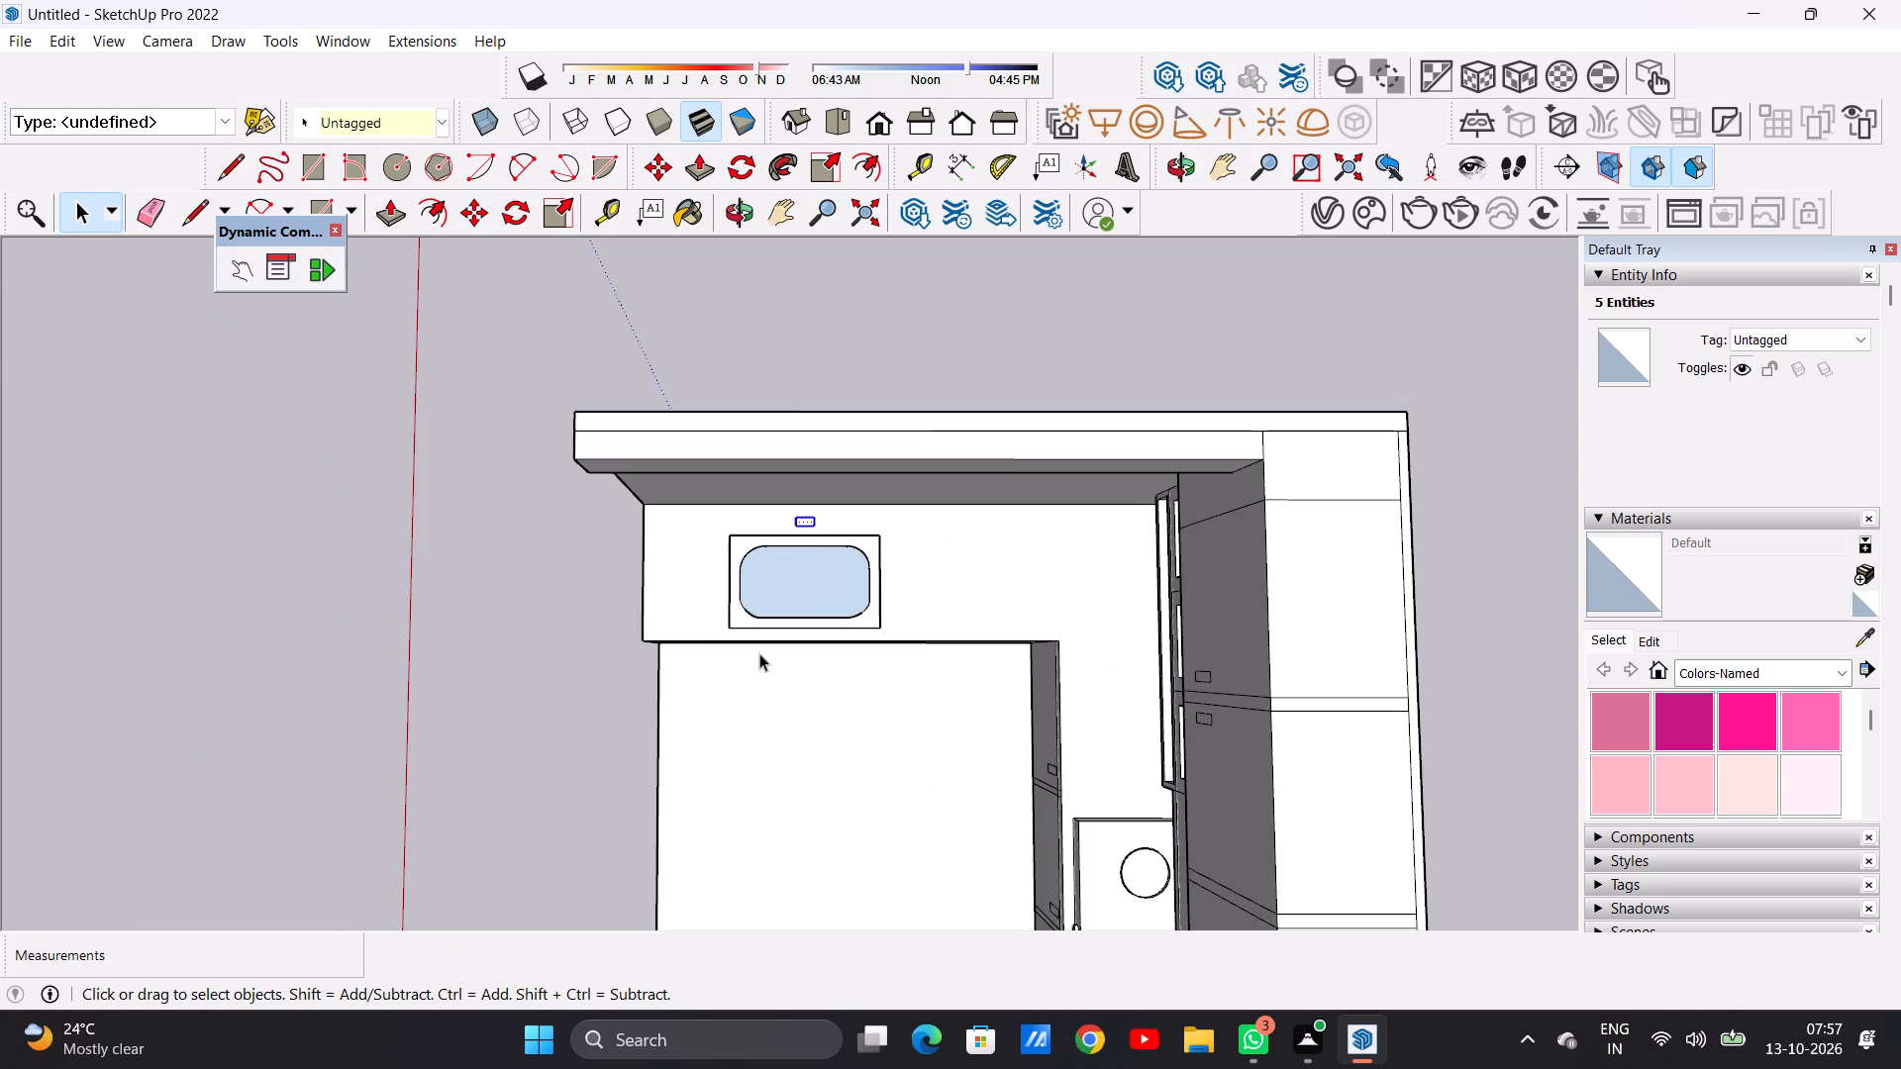
pyautogui.click(503, 674)
# Pull the small rectangle behind the sink up about 2' 9 1/2" as the faucet post.
pyautogui.moveTo(819, 726); pyautogui.dragTo(850, 484, button='middle')
pyautogui.scroll(5, 792, 560)
pyautogui.scroll(-1, 793, 563)
pyautogui.scroll(3, 793, 563)
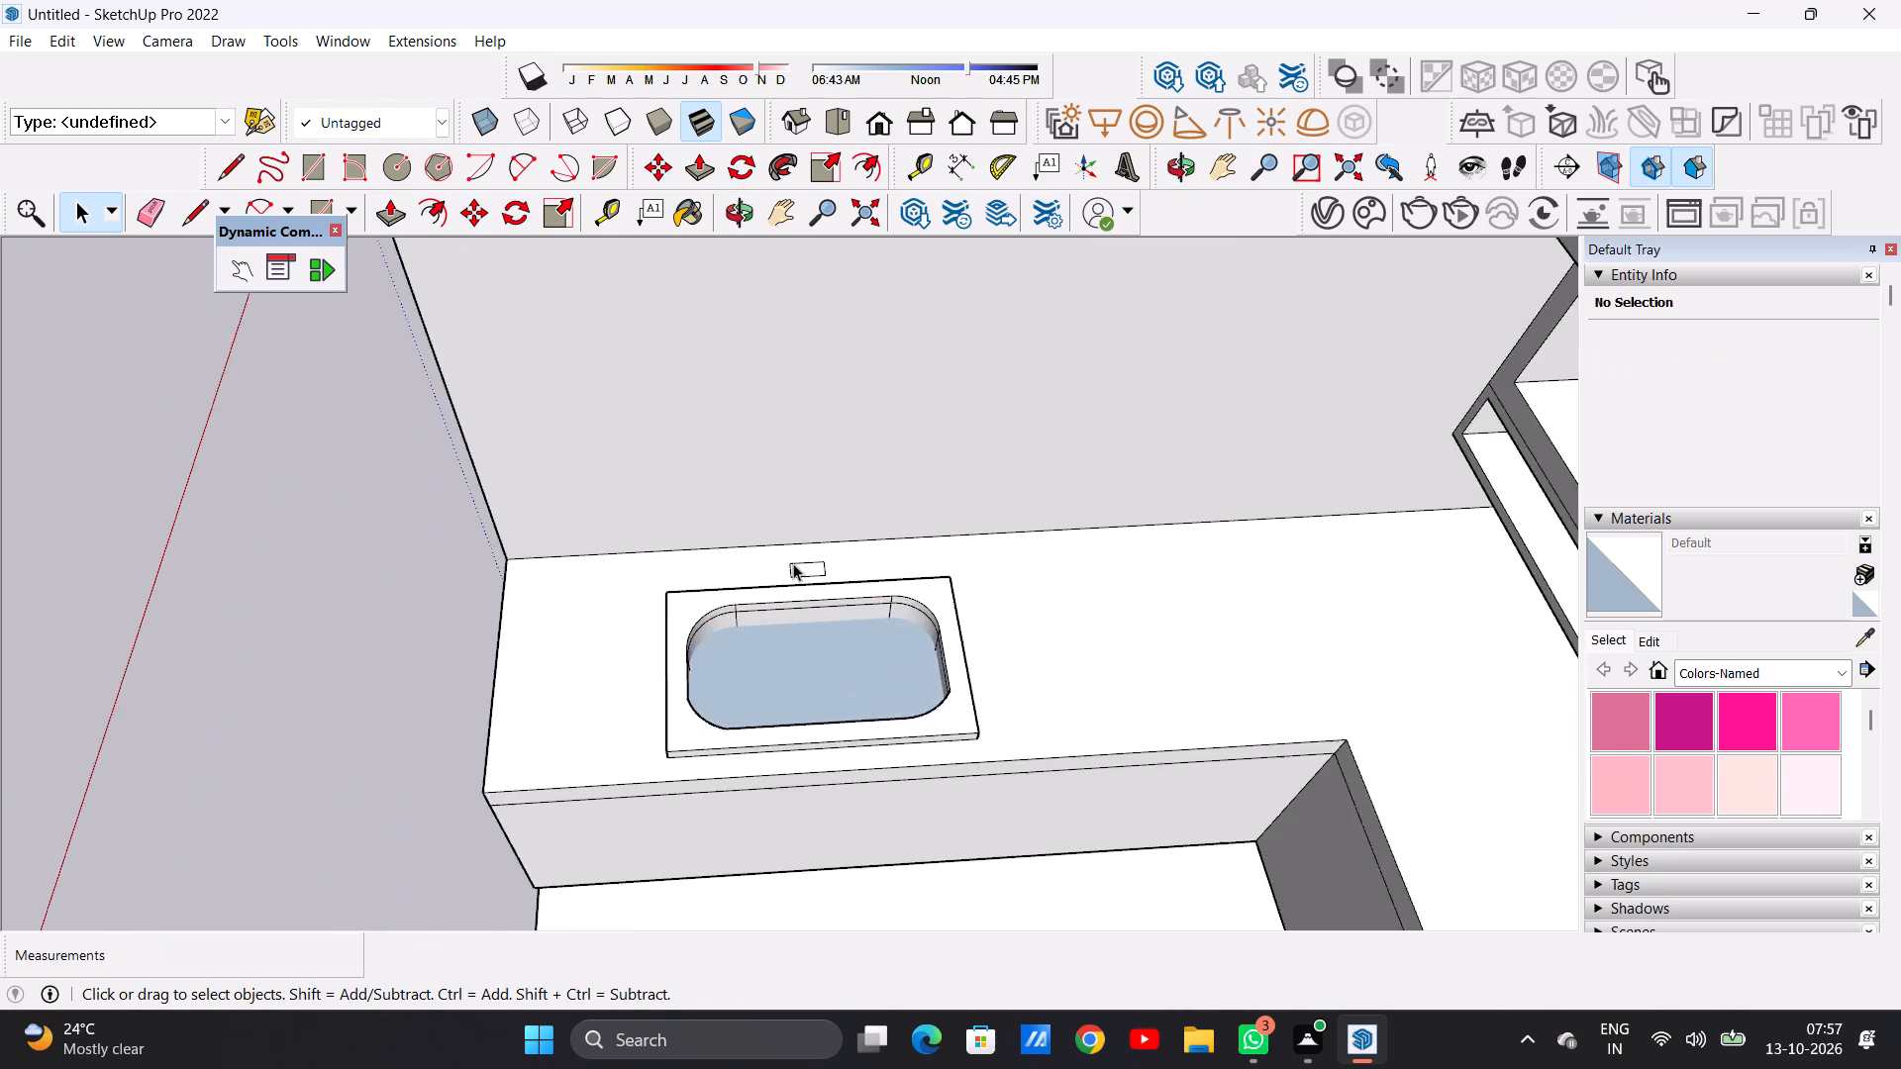
pyautogui.scroll(8, 793, 563)
pyautogui.press('p')
pyautogui.scroll(4, 839, 556)
pyautogui.click(839, 556)
pyautogui.scroll(-9, 845, 448)
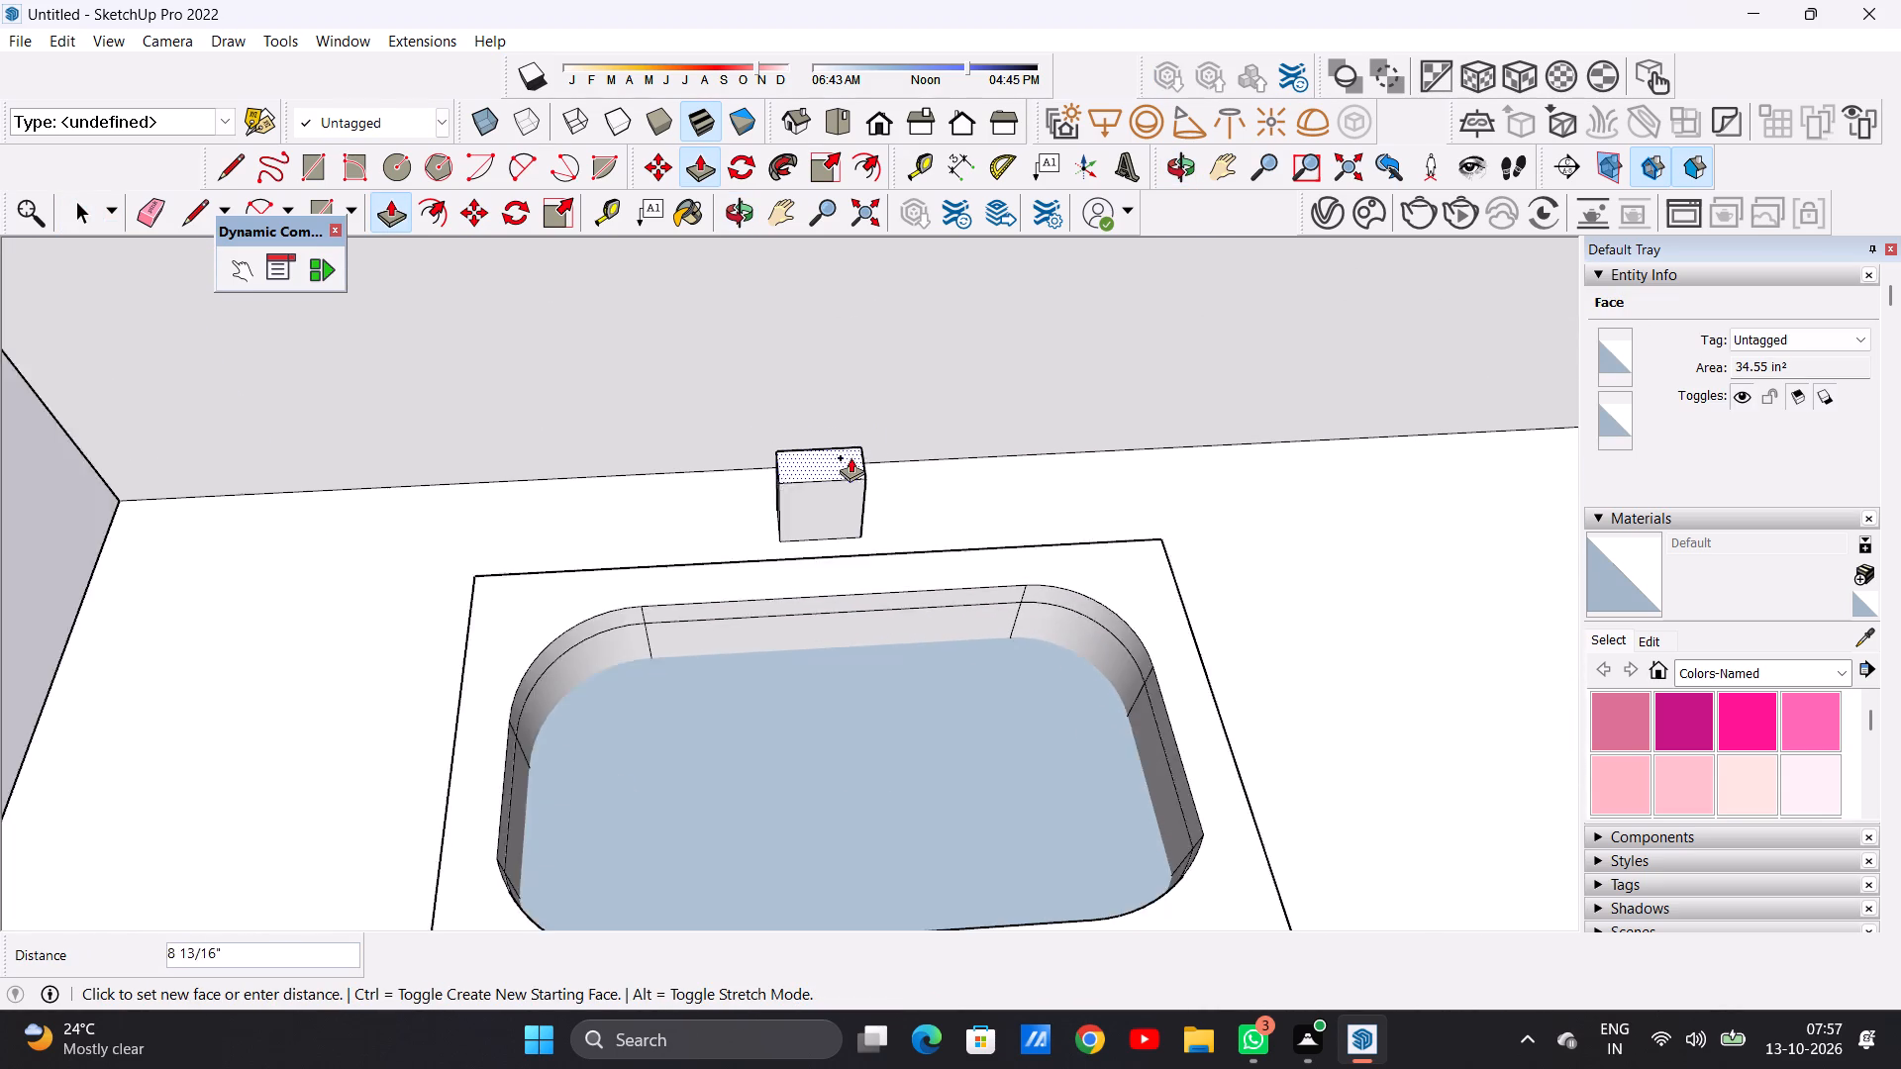
pyautogui.scroll(-2, 850, 457)
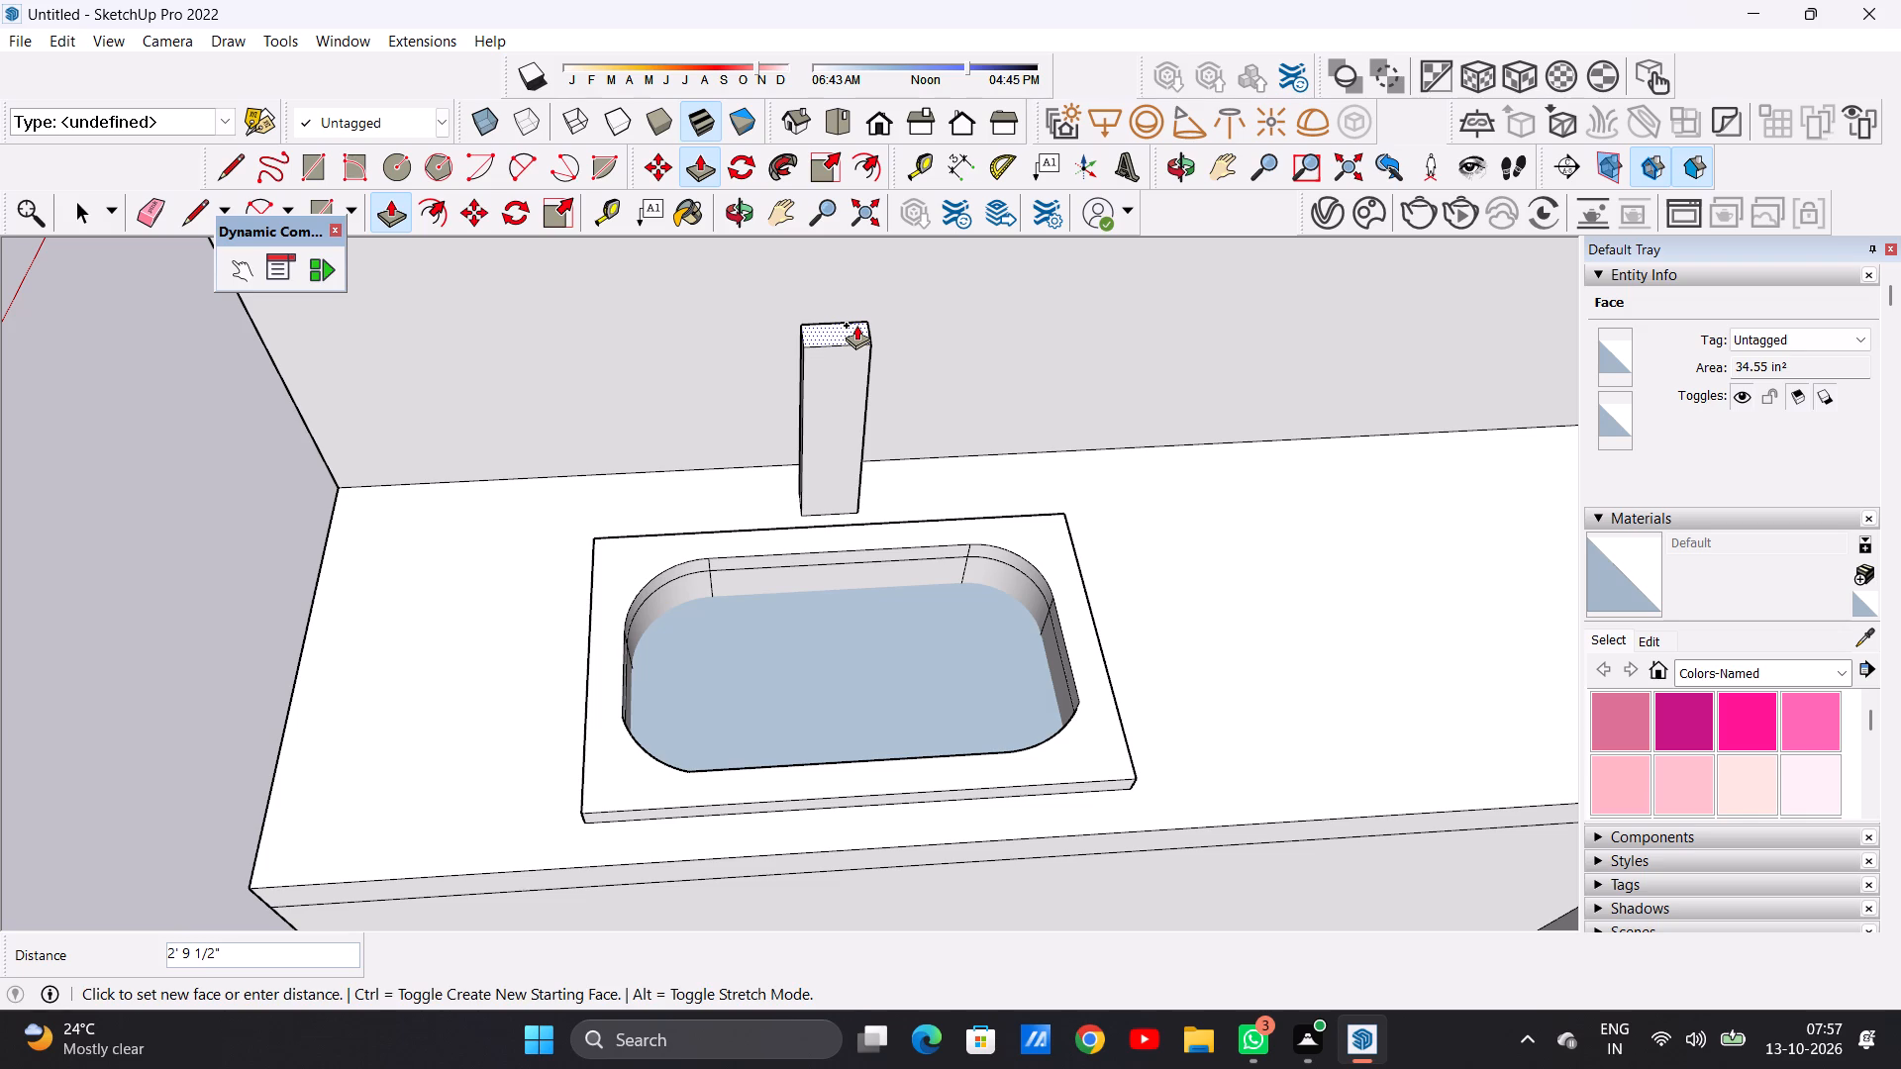
pyautogui.click(856, 325)
pyautogui.press('space')
# Draw a horizontal 8 3/8" line across the faucet post's sink-facing side, just below its top edge.
pyautogui.moveTo(845, 621); pyautogui.dragTo(828, 525, button='middle')
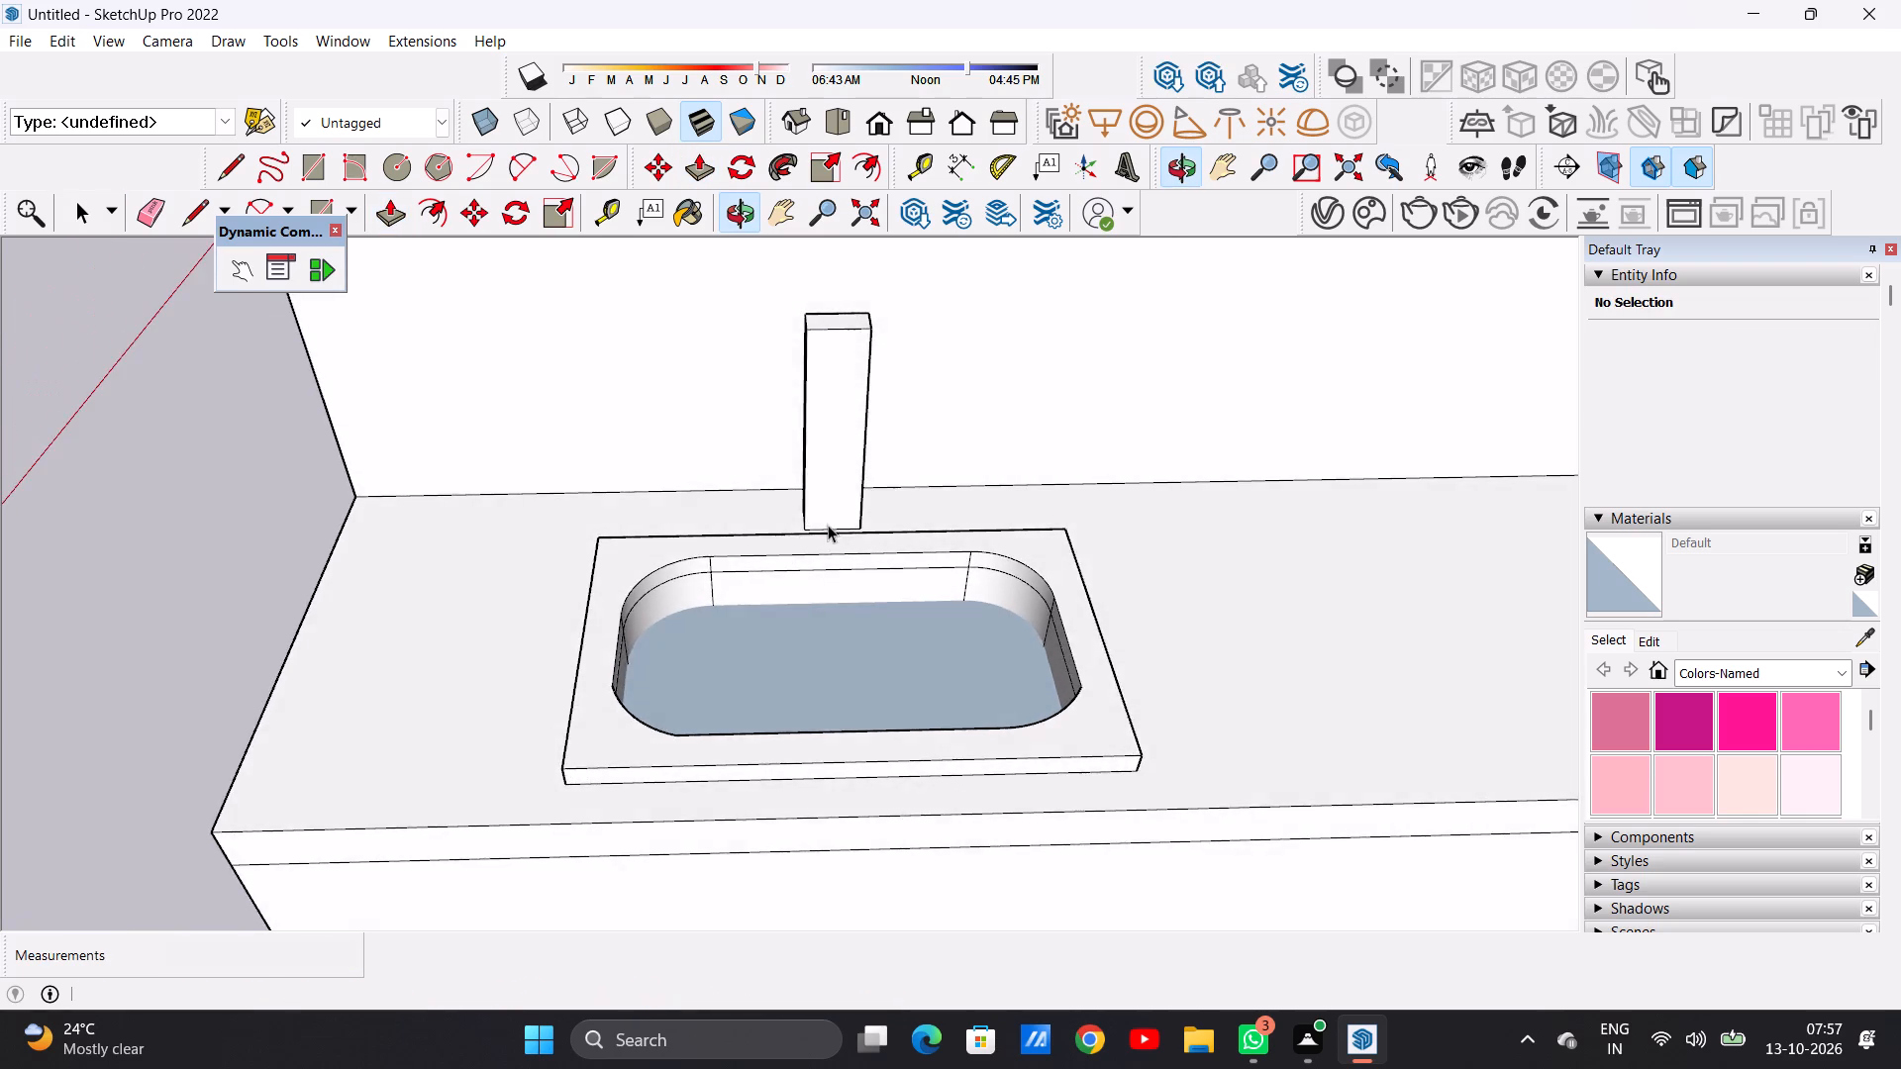
pyautogui.scroll(-11, 848, 564)
pyautogui.moveTo(862, 574); pyautogui.dragTo(868, 480, button='middle')
pyautogui.scroll(7, 841, 517)
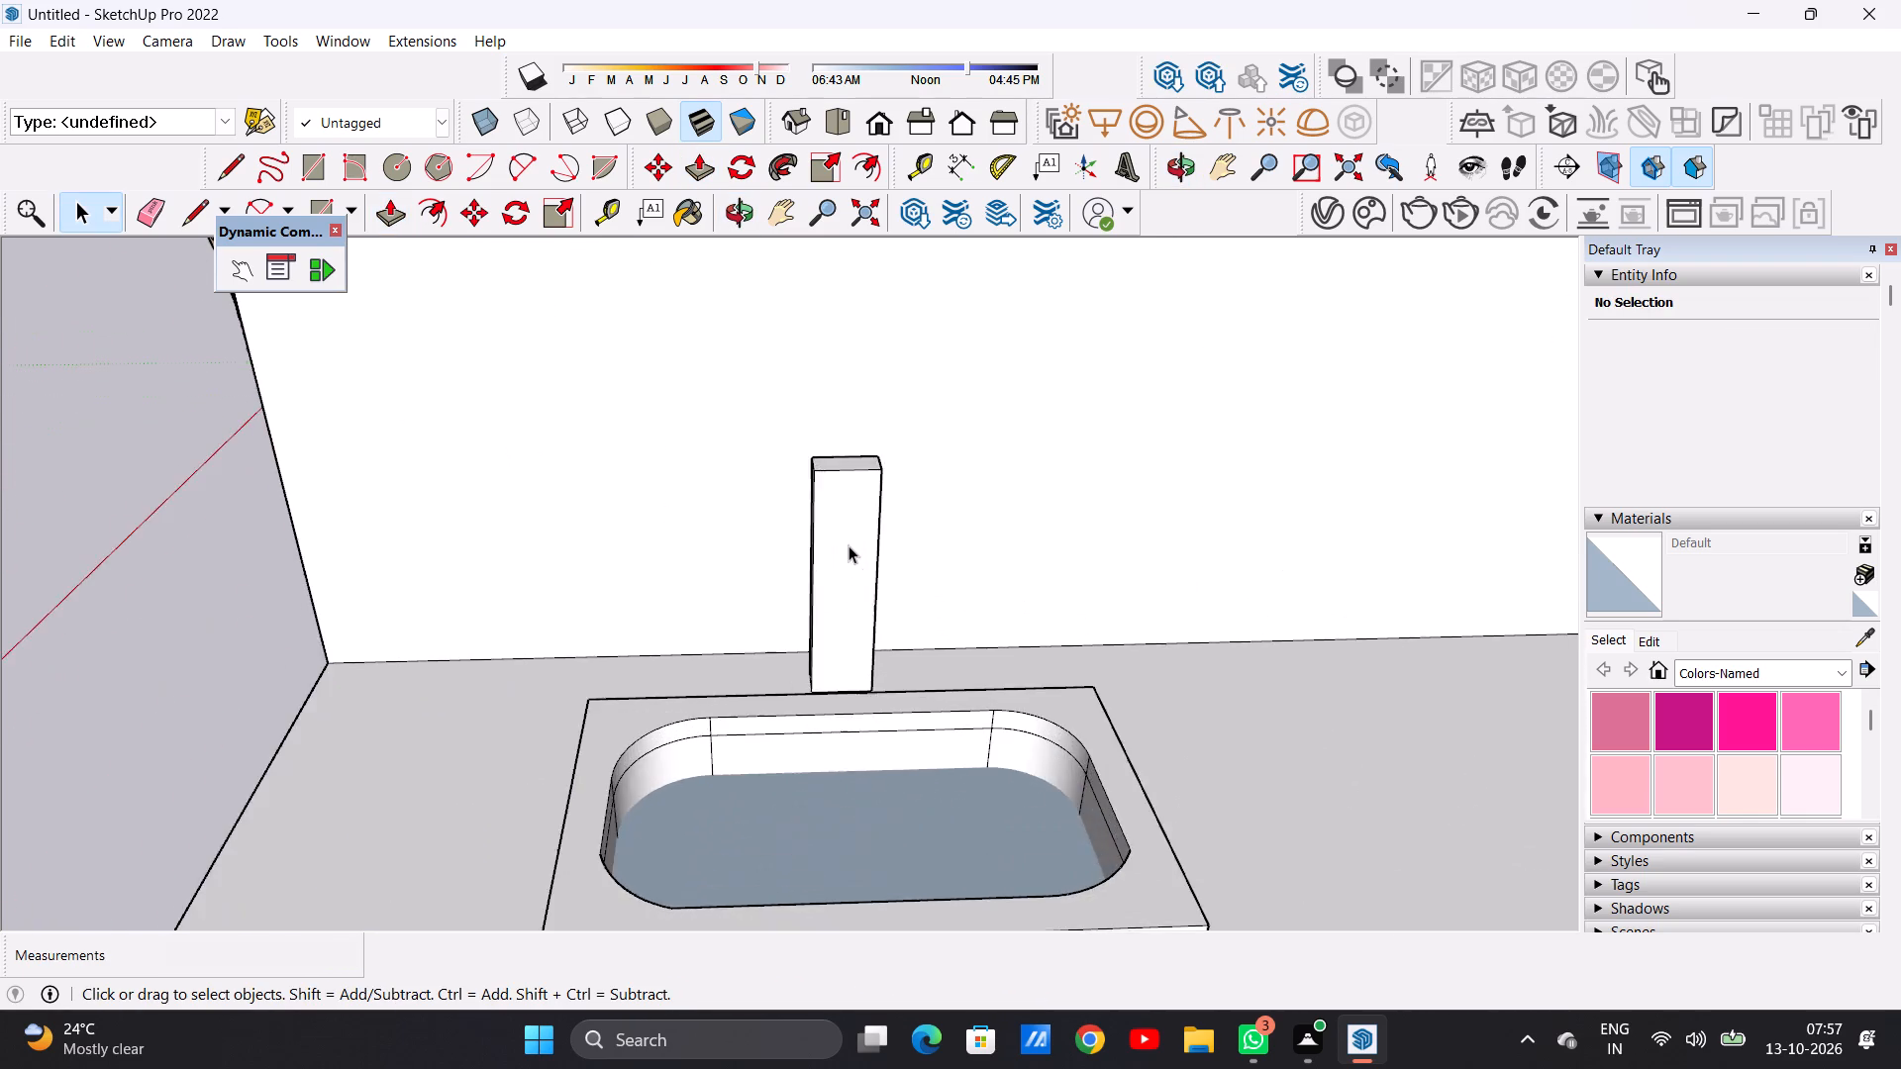
pyautogui.scroll(5, 849, 545)
pyautogui.moveTo(780, 544); pyautogui.dragTo(764, 565, button='middle')
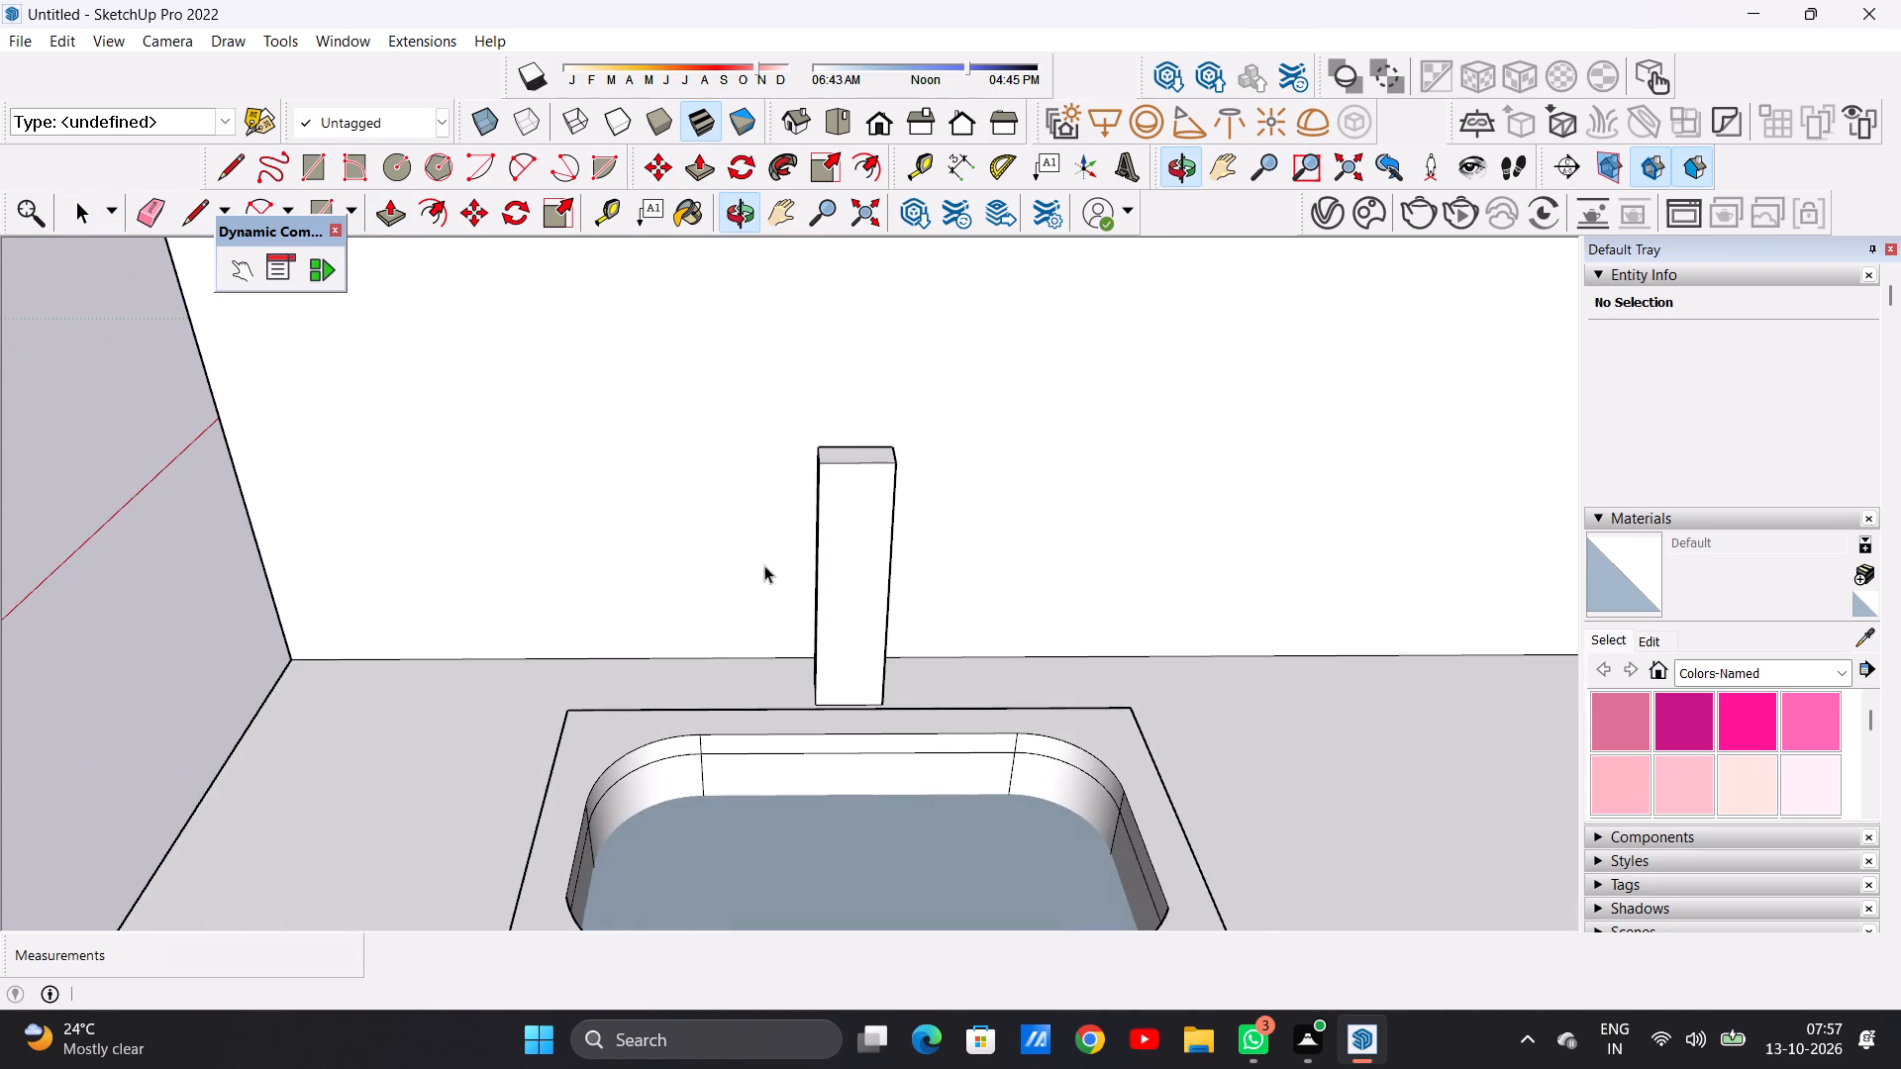
pyautogui.scroll(6, 845, 516)
pyautogui.scroll(-8, 850, 516)
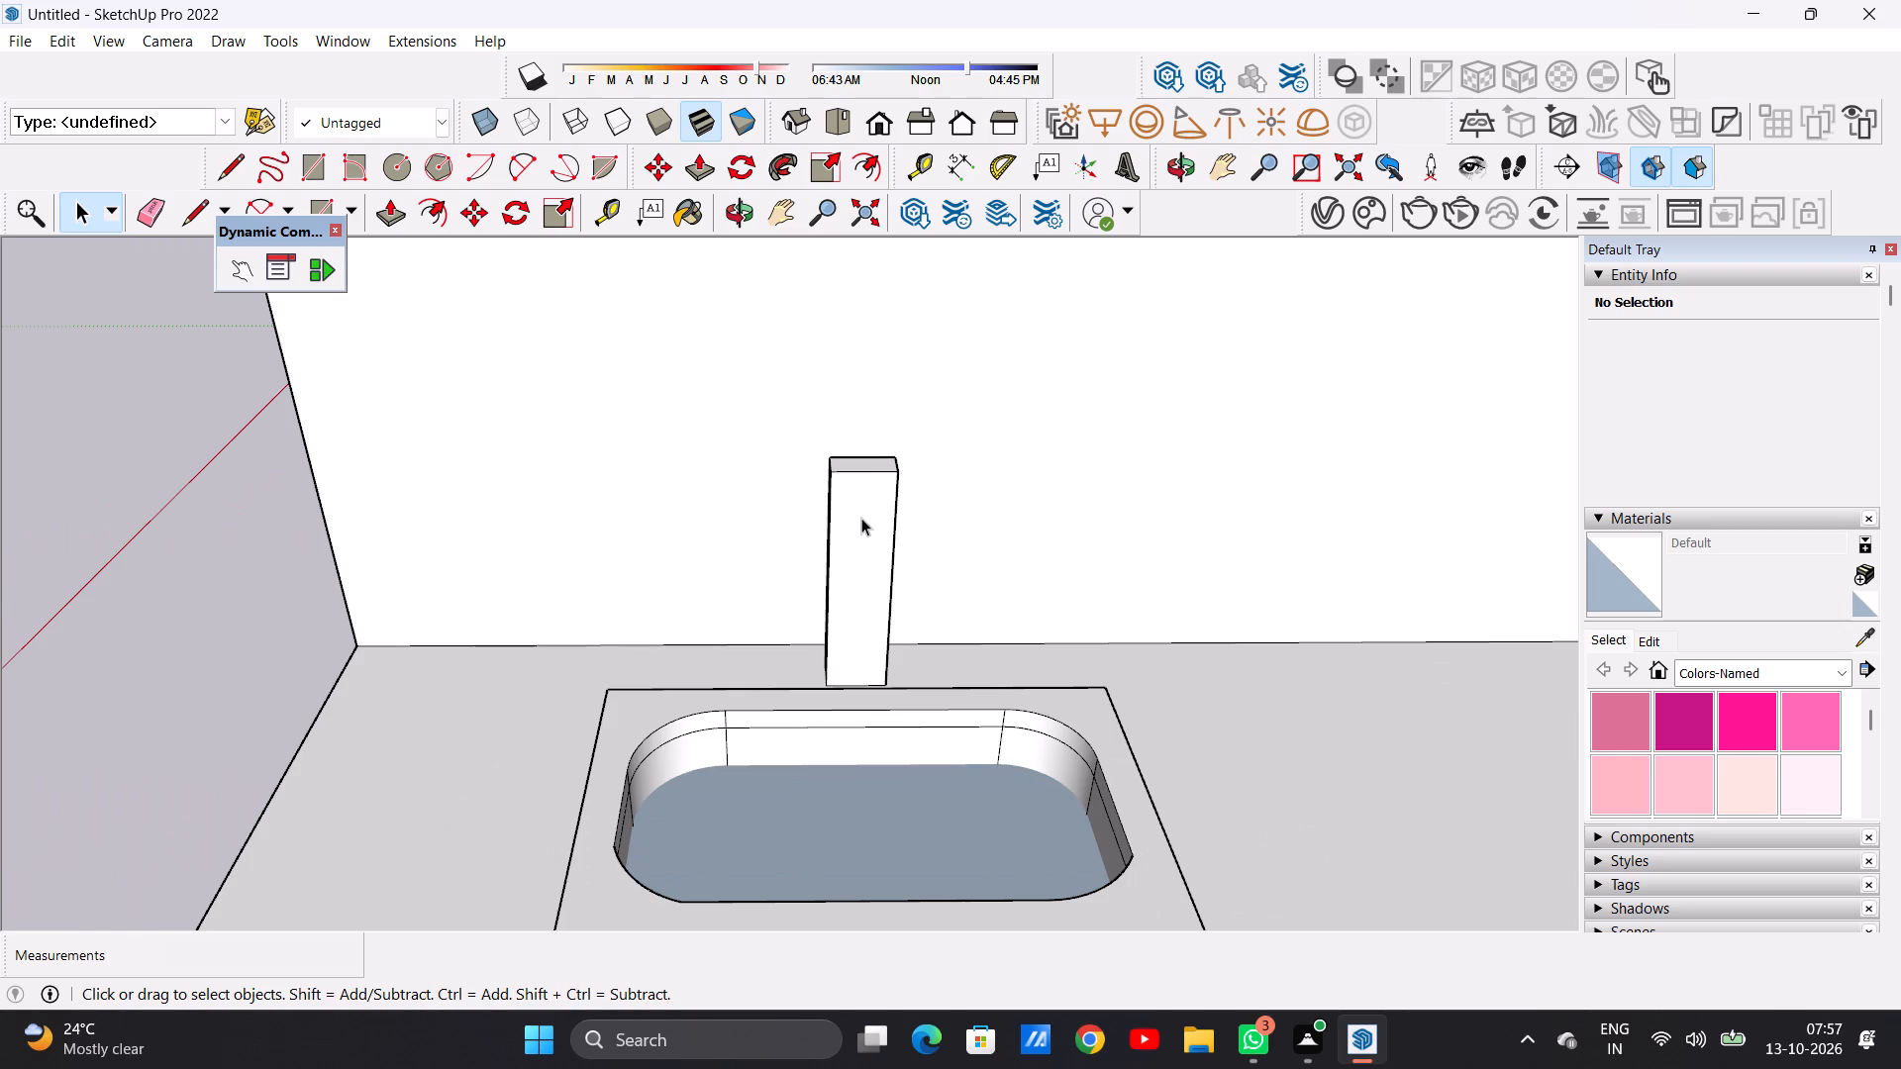
pyautogui.scroll(2, 850, 516)
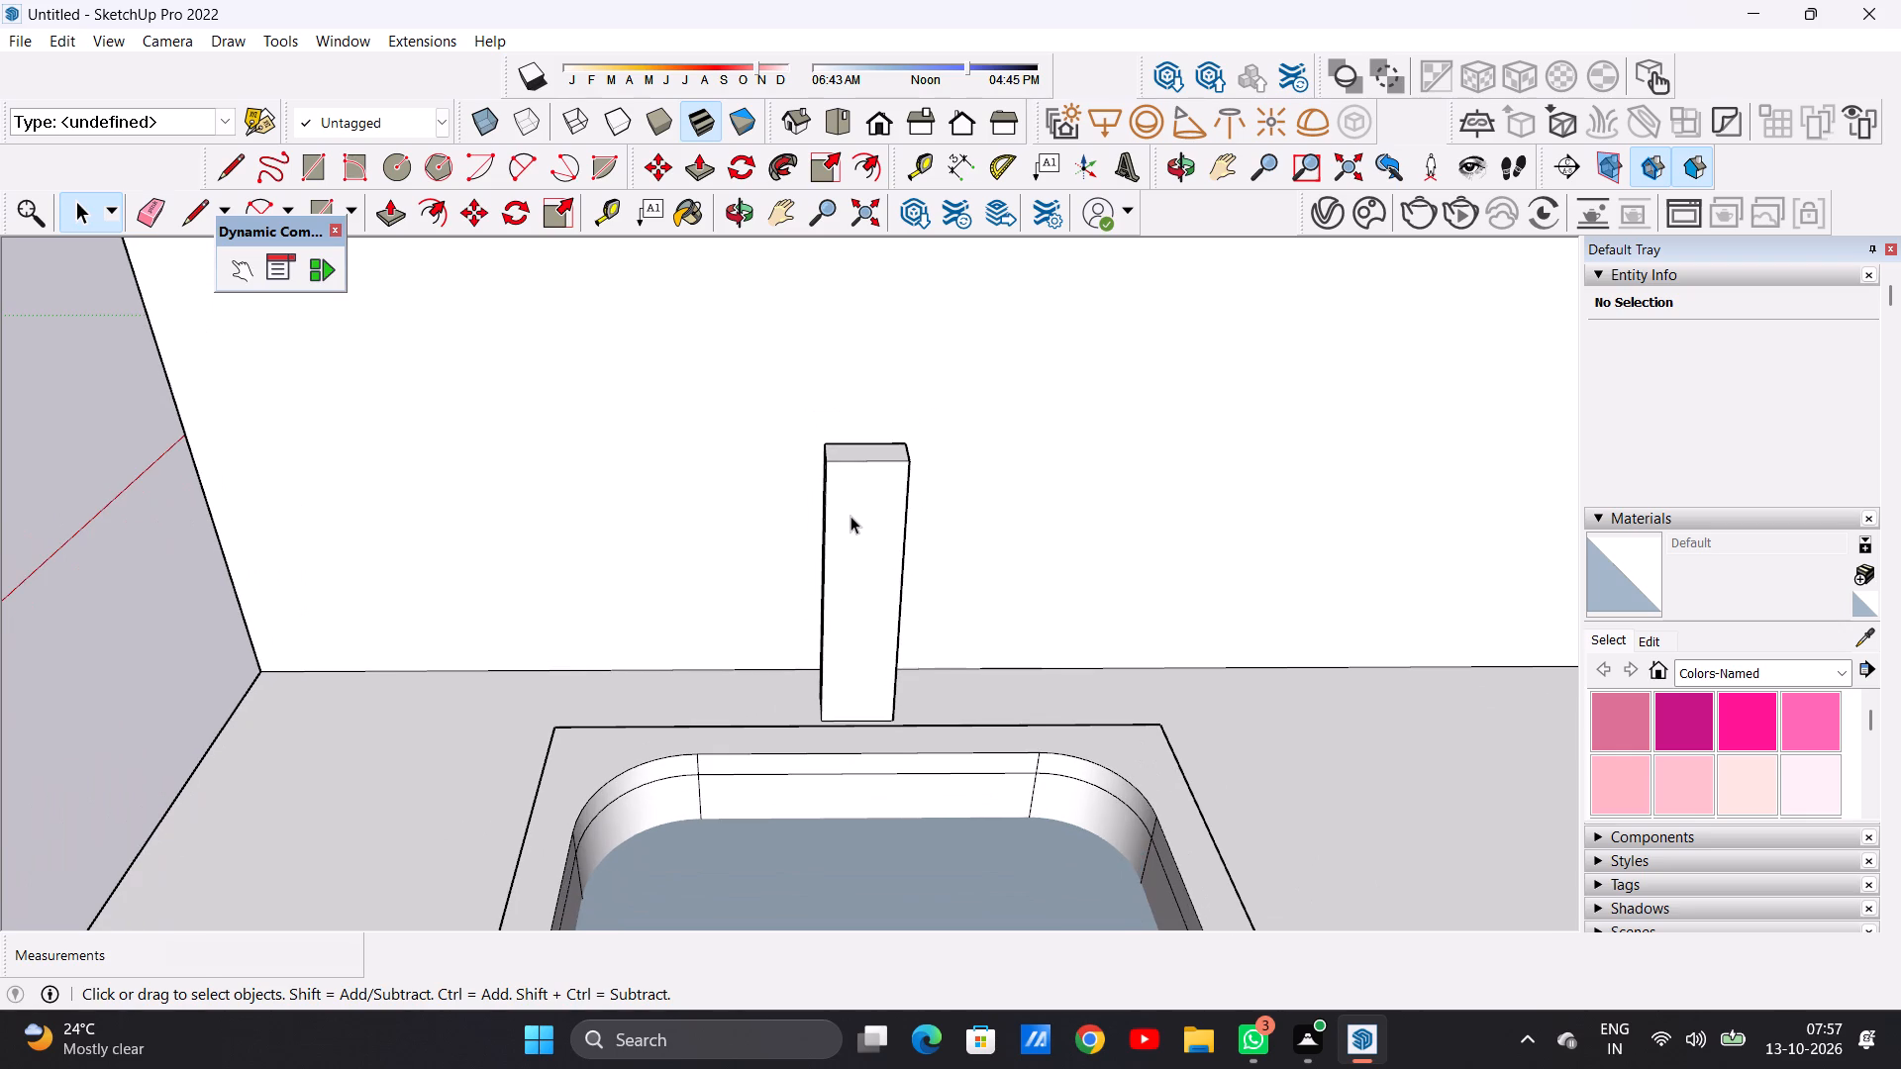
pyautogui.press('r')
pyautogui.scroll(5, 850, 510)
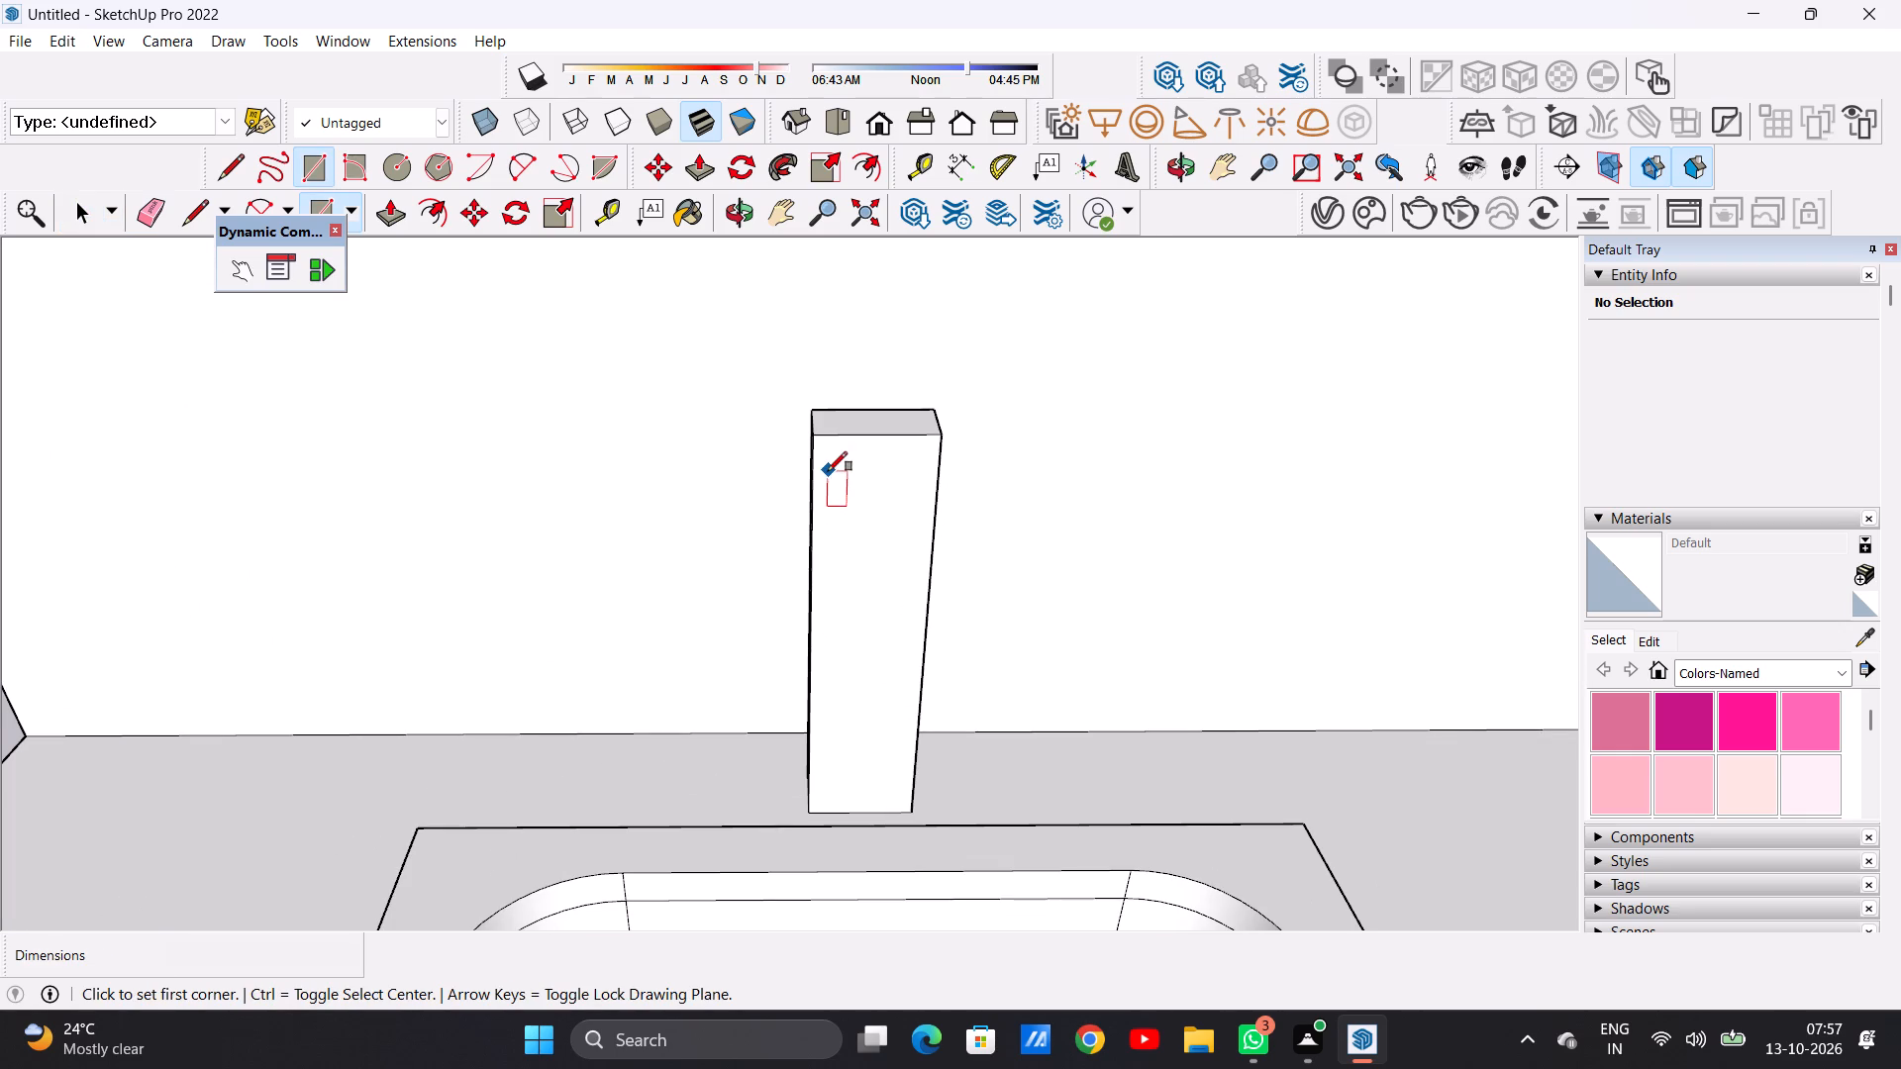
pyautogui.press('space')
pyautogui.write('L')
pyautogui.scroll(5, 828, 471)
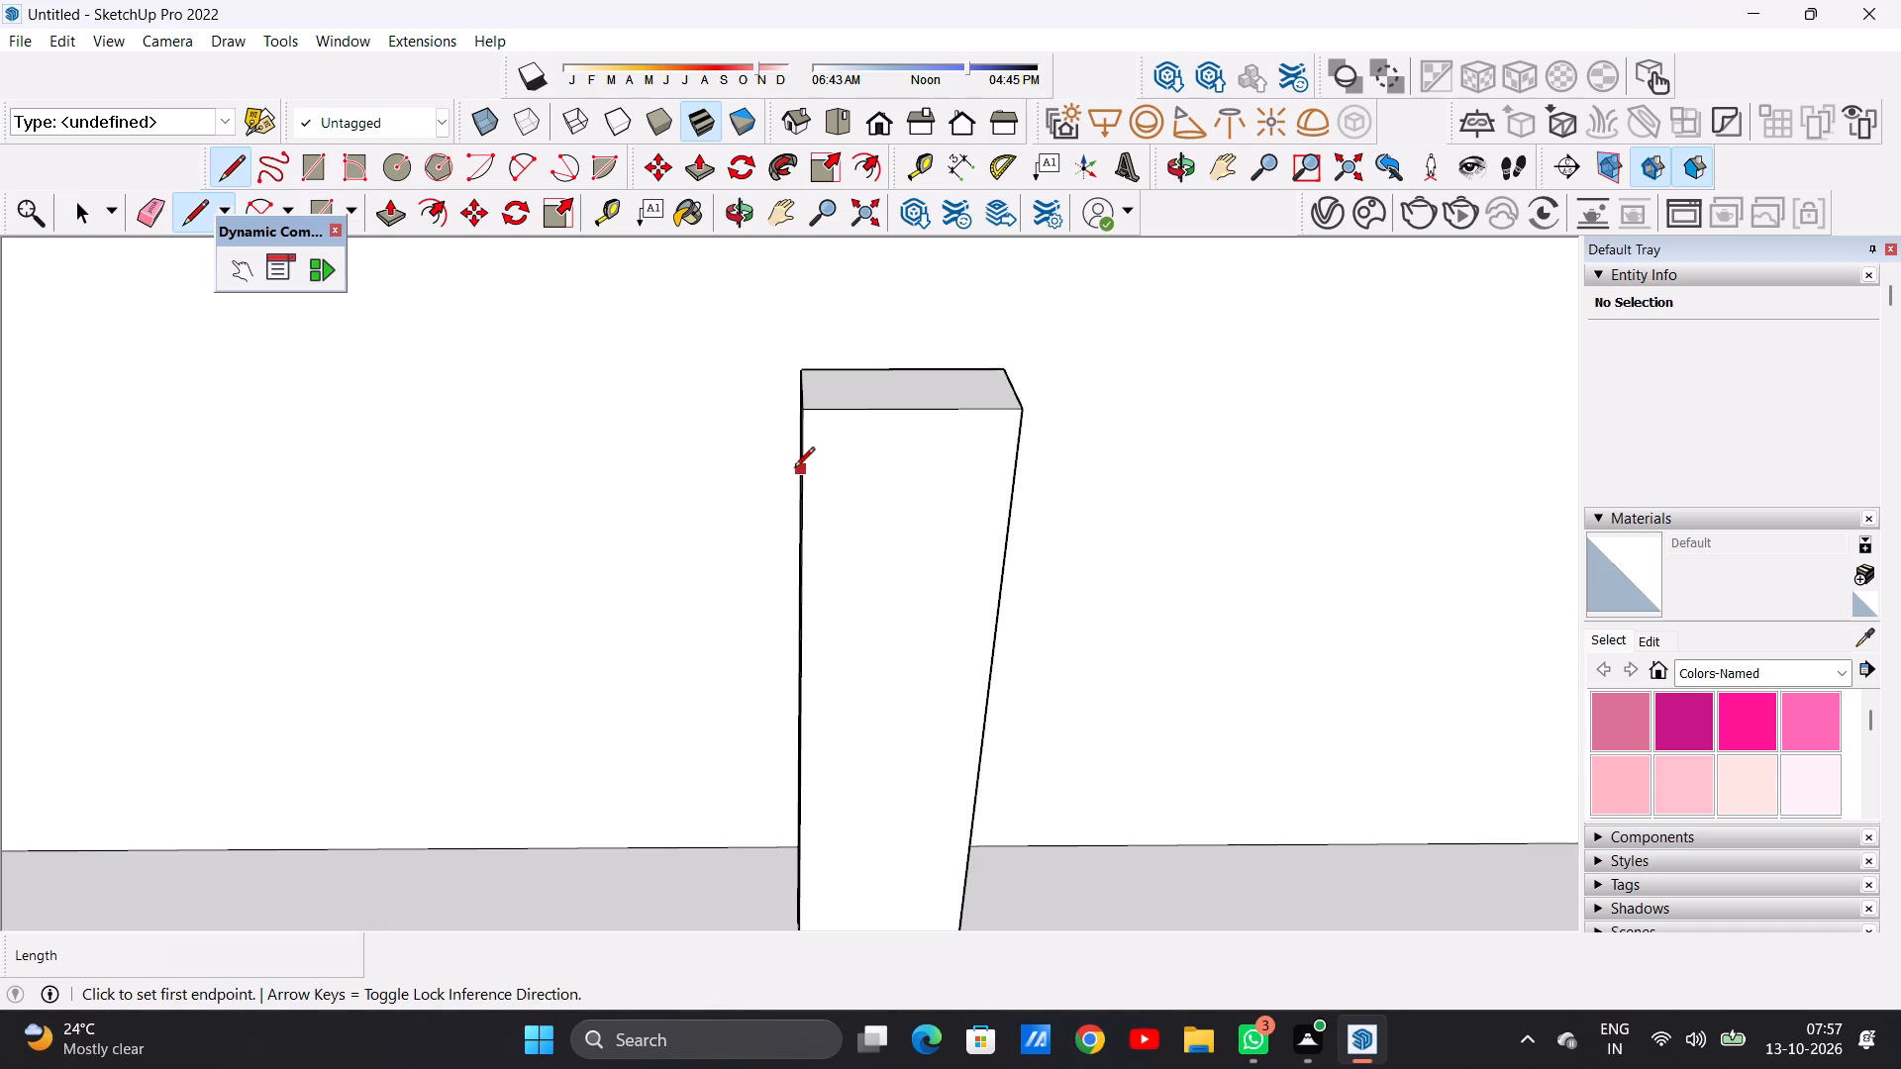
pyautogui.click(794, 469)
pyautogui.click(1015, 468)
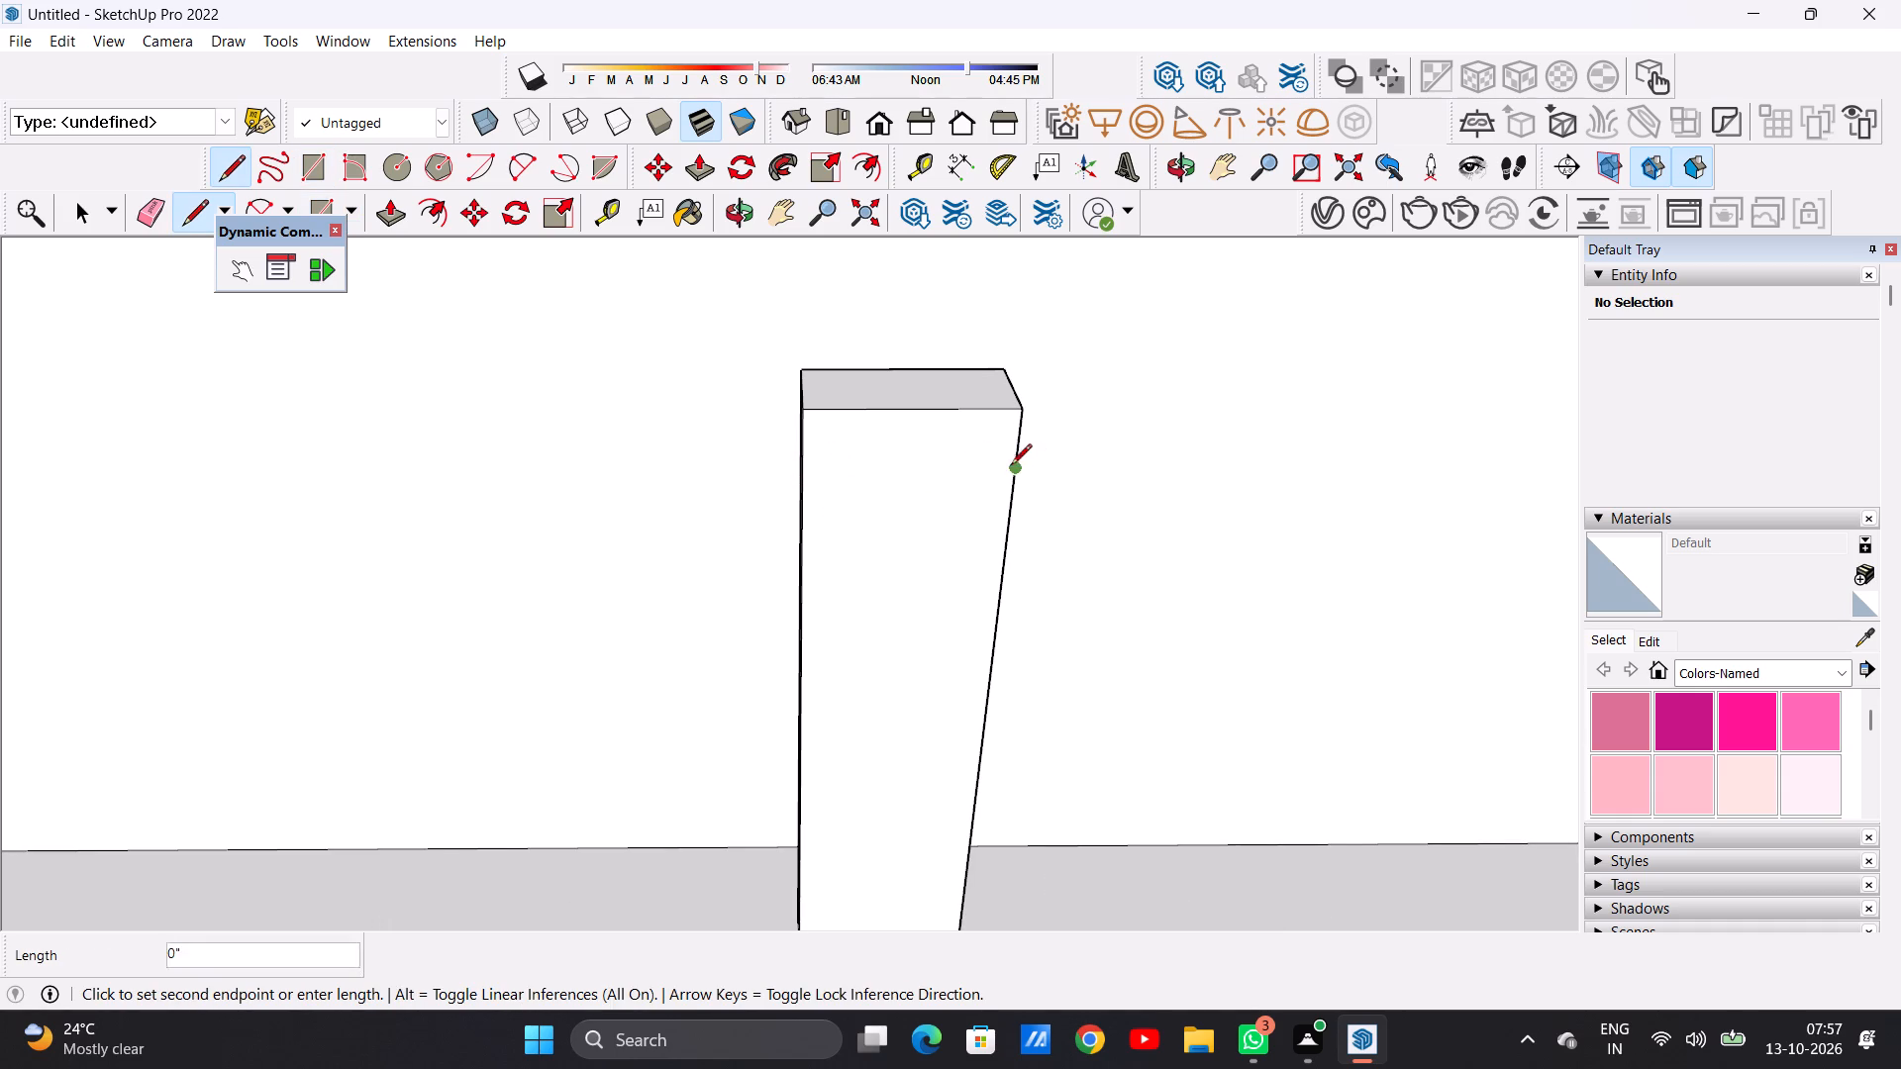
pyautogui.click(799, 470)
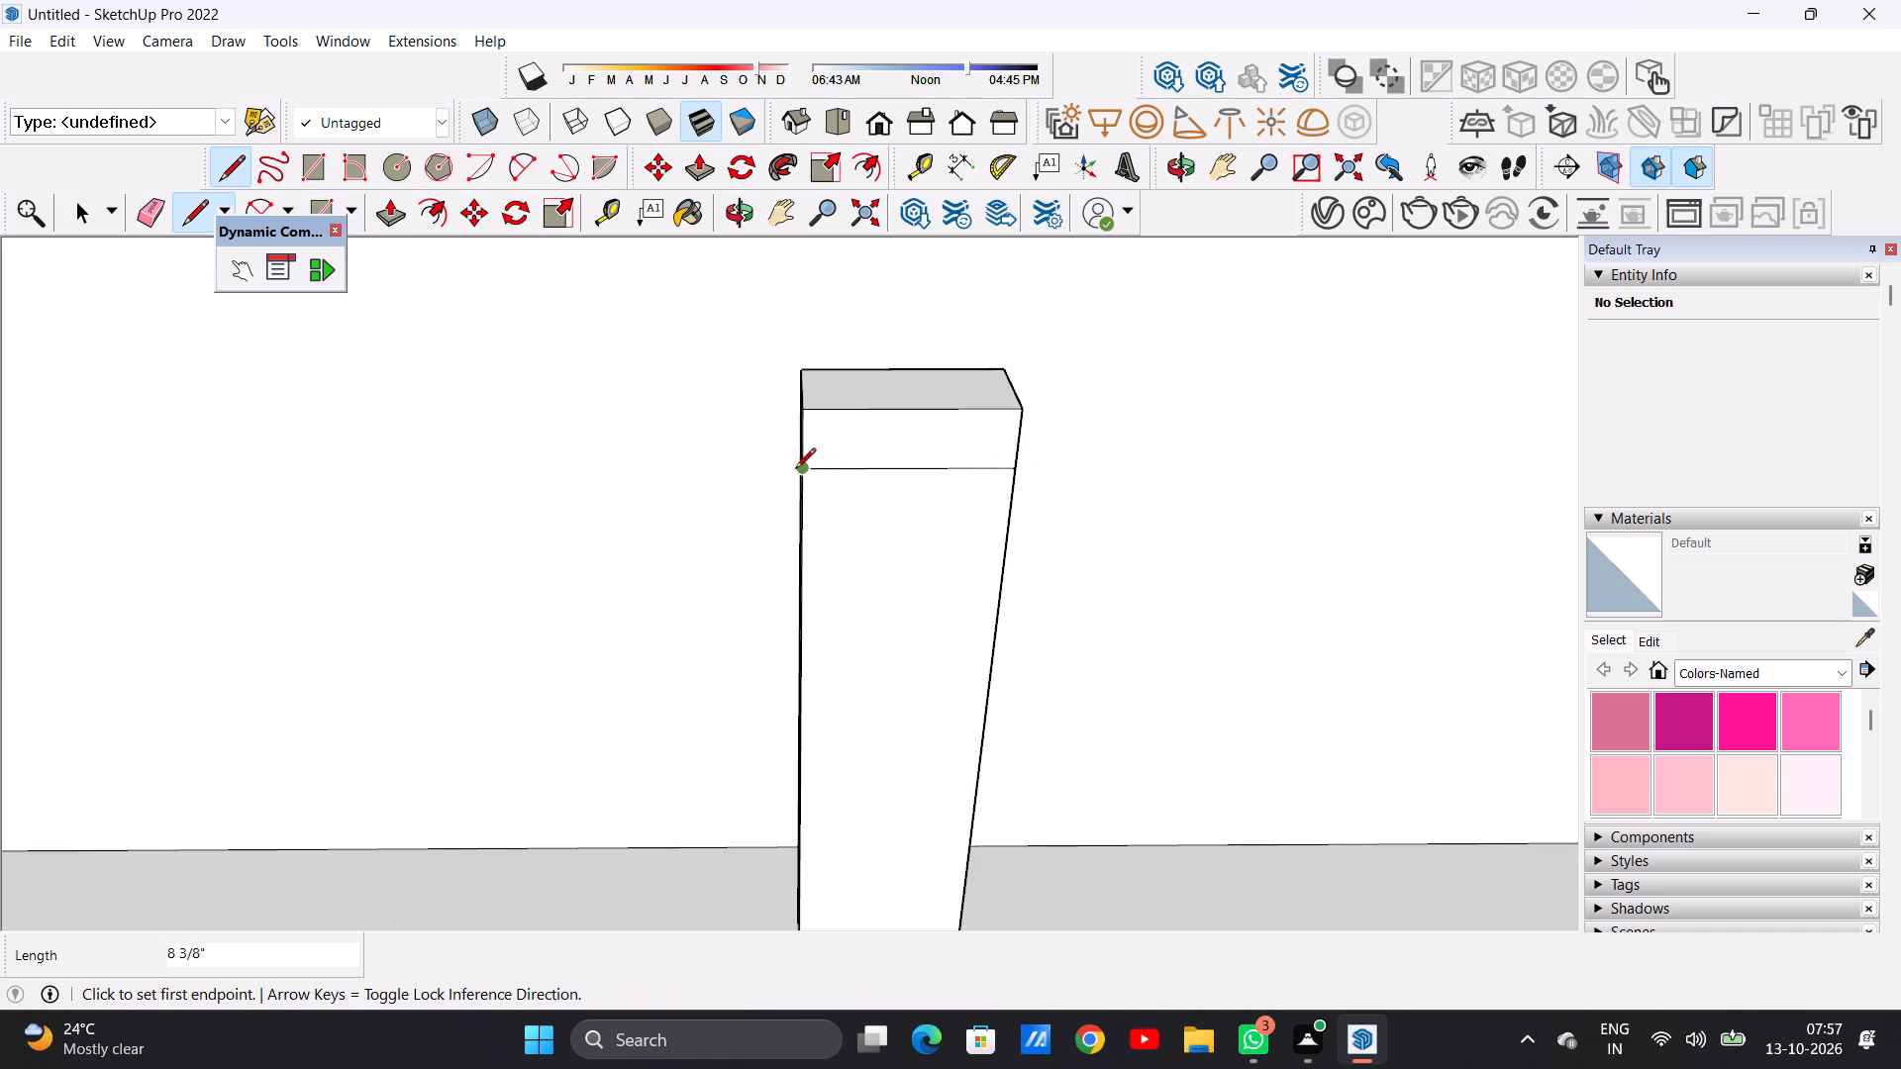
pyautogui.press('space')
# Pull the narrow face at the top of the post out over the sink by about 1' 3 11/16" as the spout.
pyautogui.write('P')
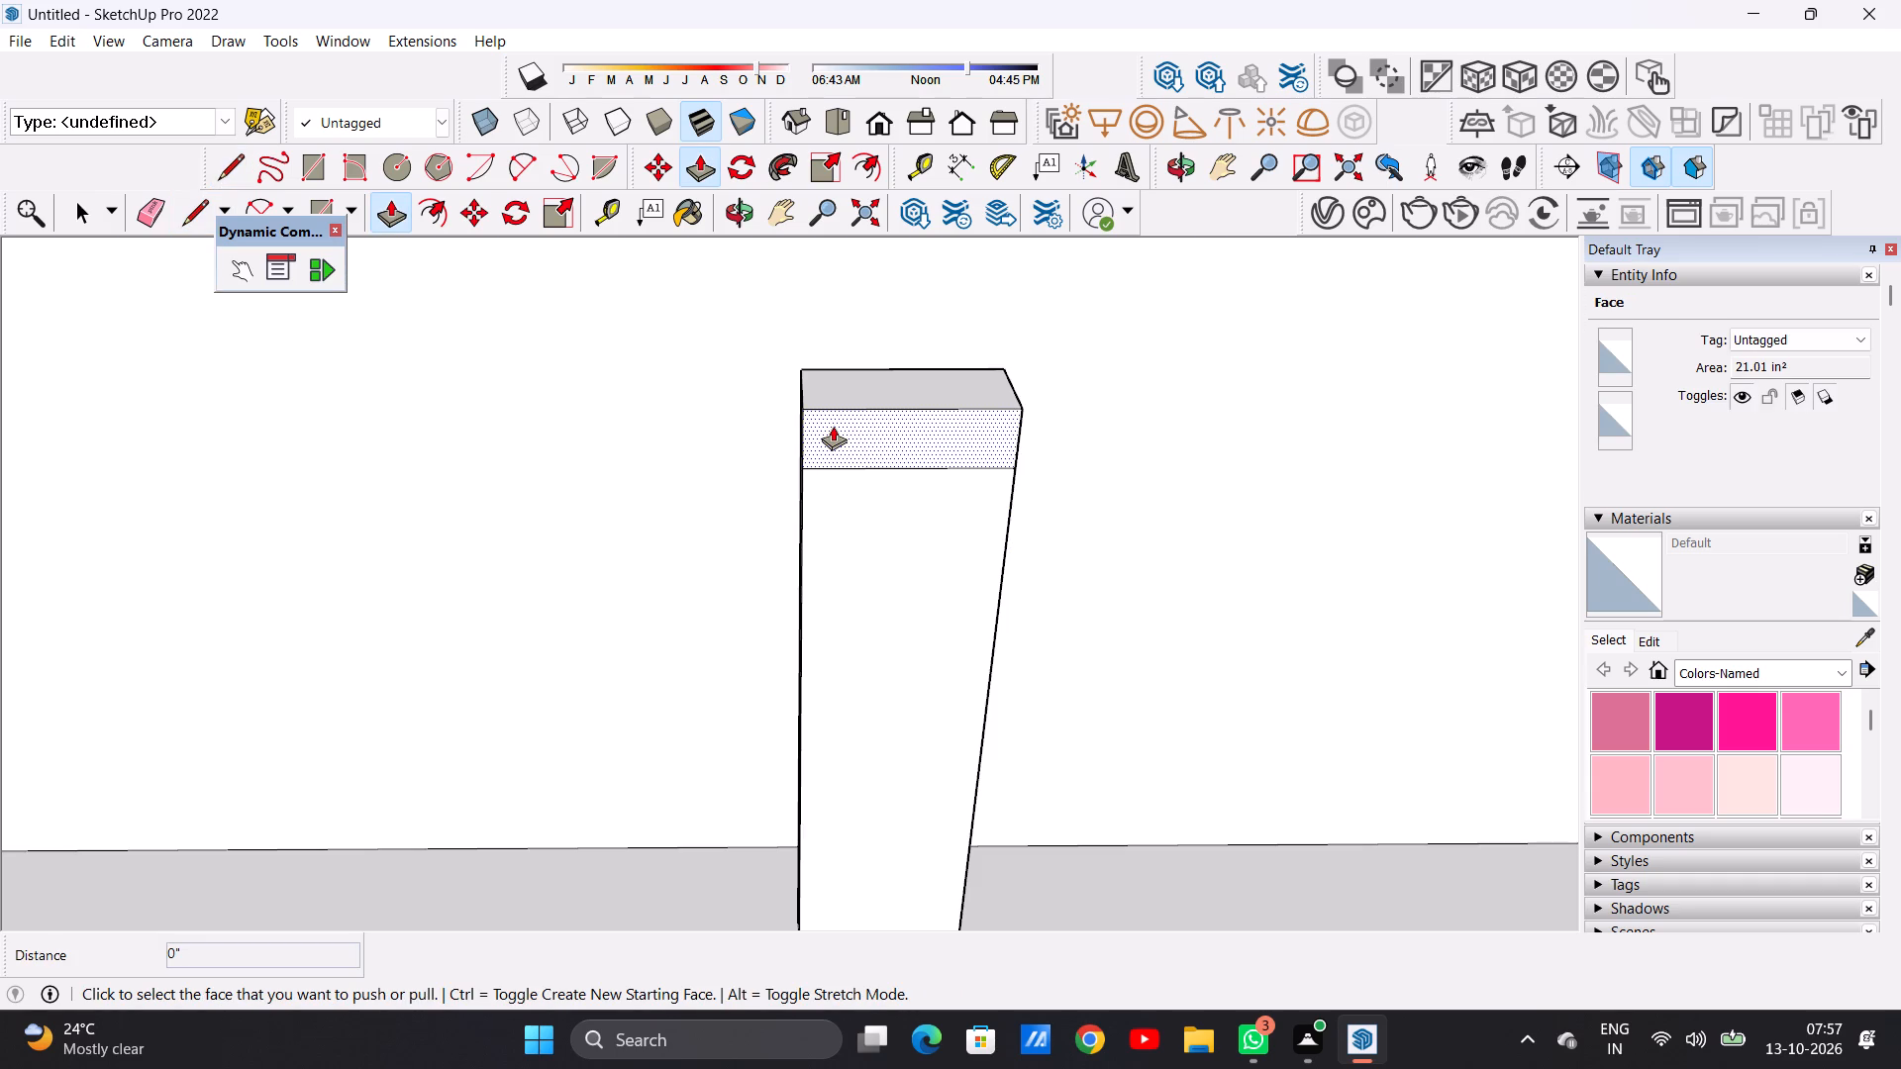
pyautogui.click(833, 426)
pyautogui.scroll(-5, 907, 522)
pyautogui.scroll(1, 907, 522)
pyautogui.scroll(-6, 906, 516)
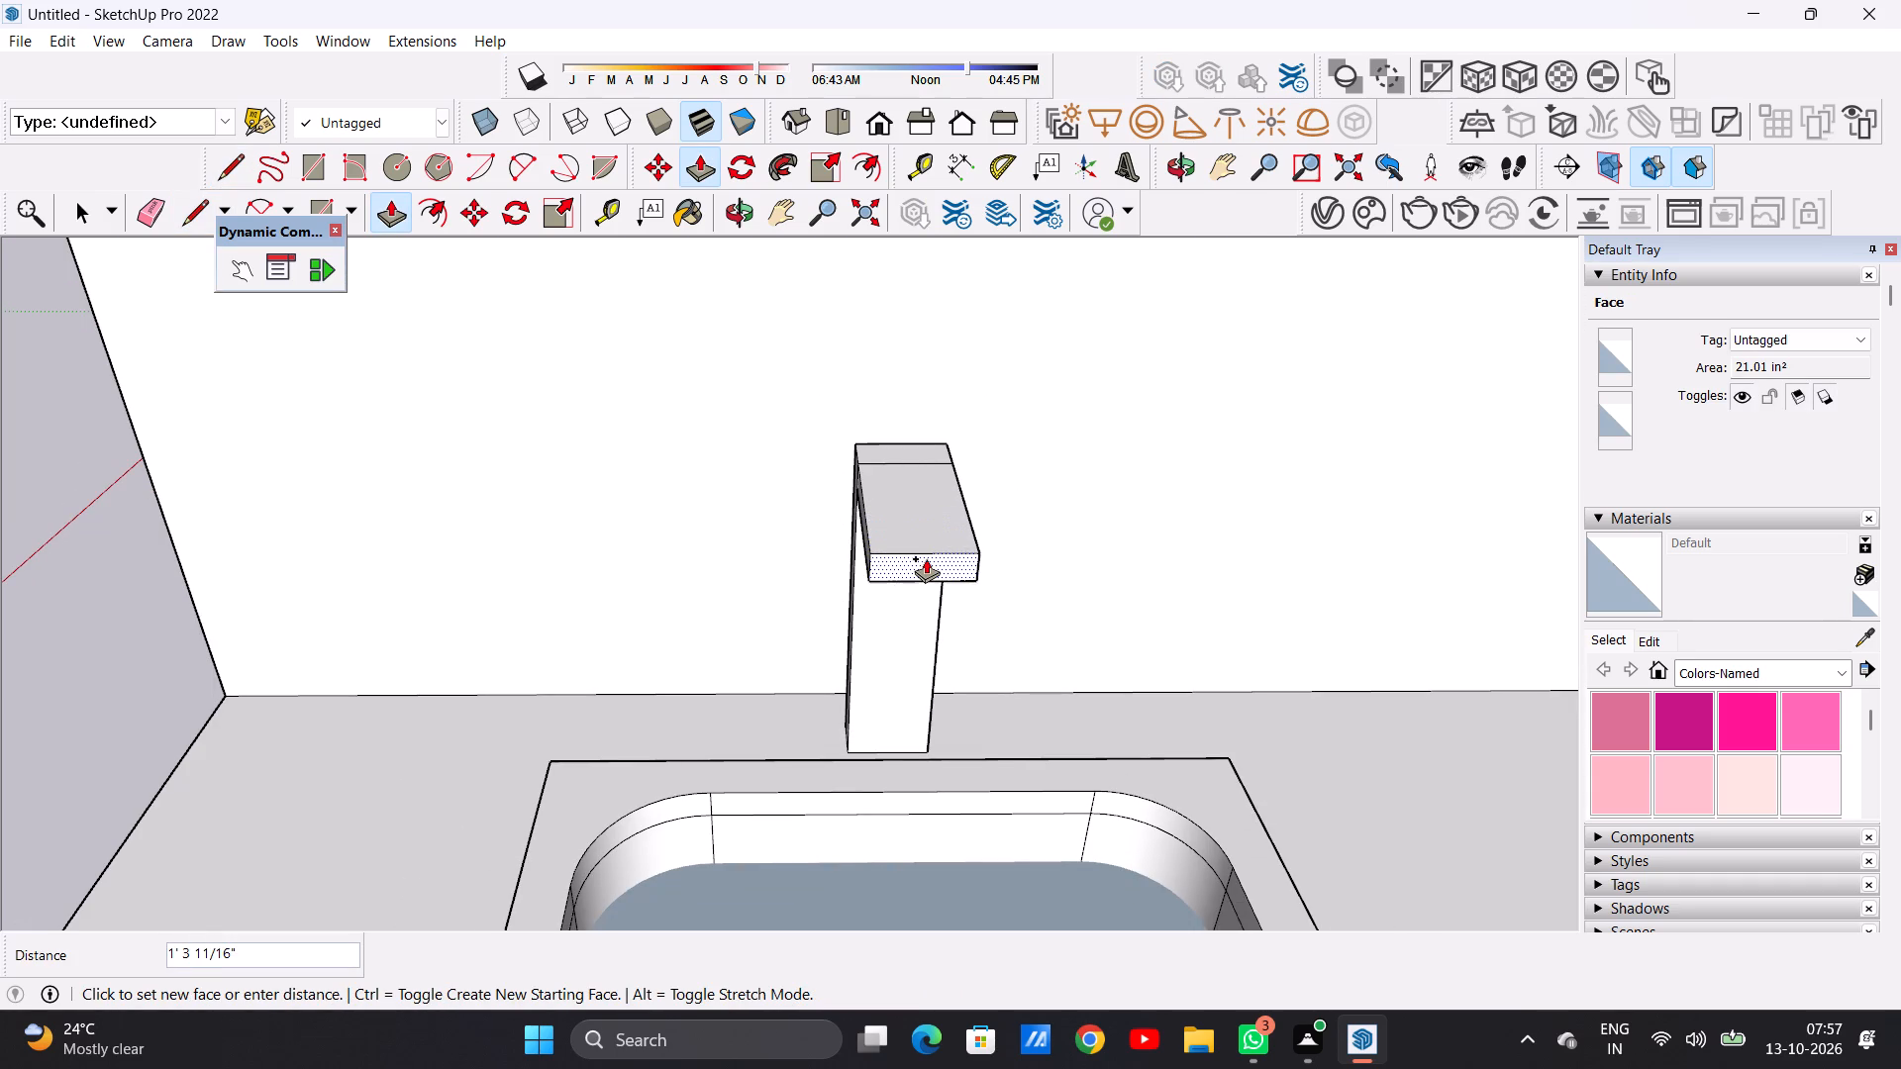
pyautogui.click(929, 574)
pyautogui.press('space')
# Erase the seam edges where the spout meets the post, on the top face and on one side face.
pyautogui.scroll(-8, 839, 574)
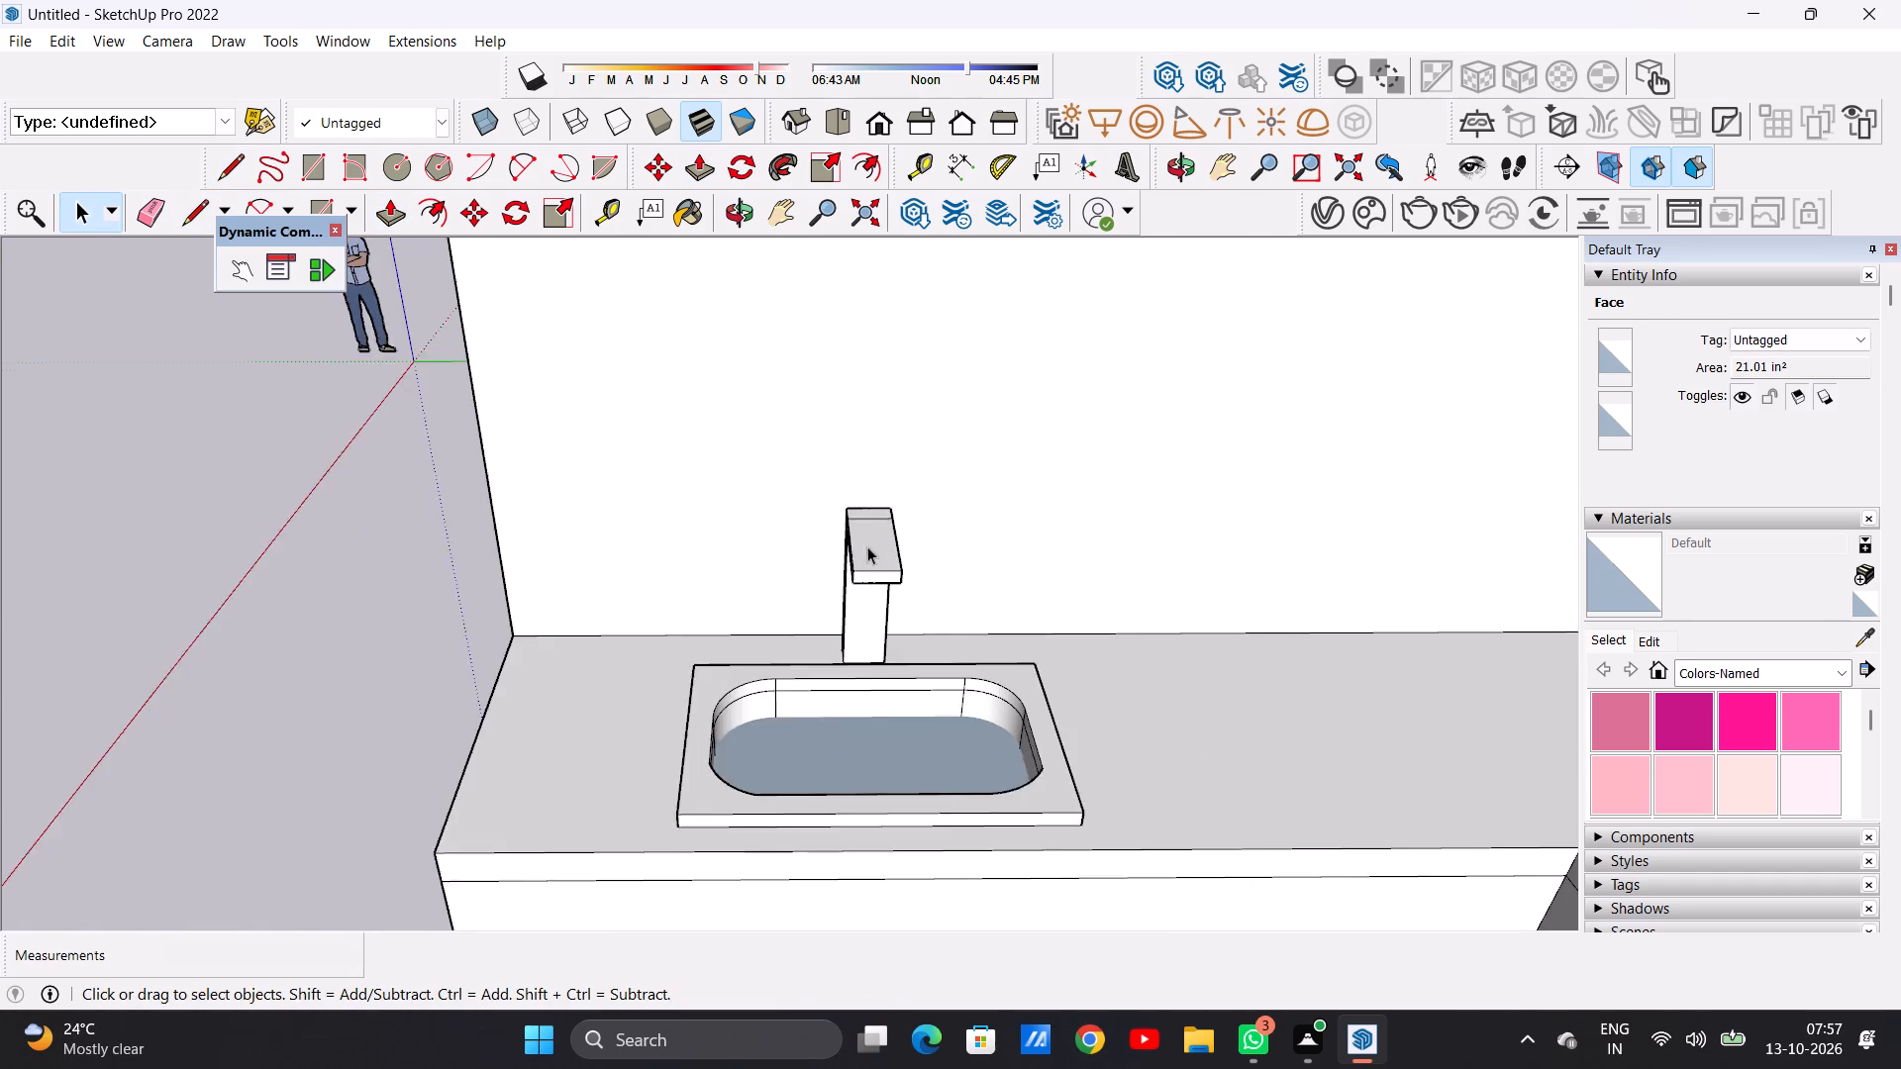
pyautogui.moveTo(886, 628); pyautogui.dragTo(742, 523, button='middle')
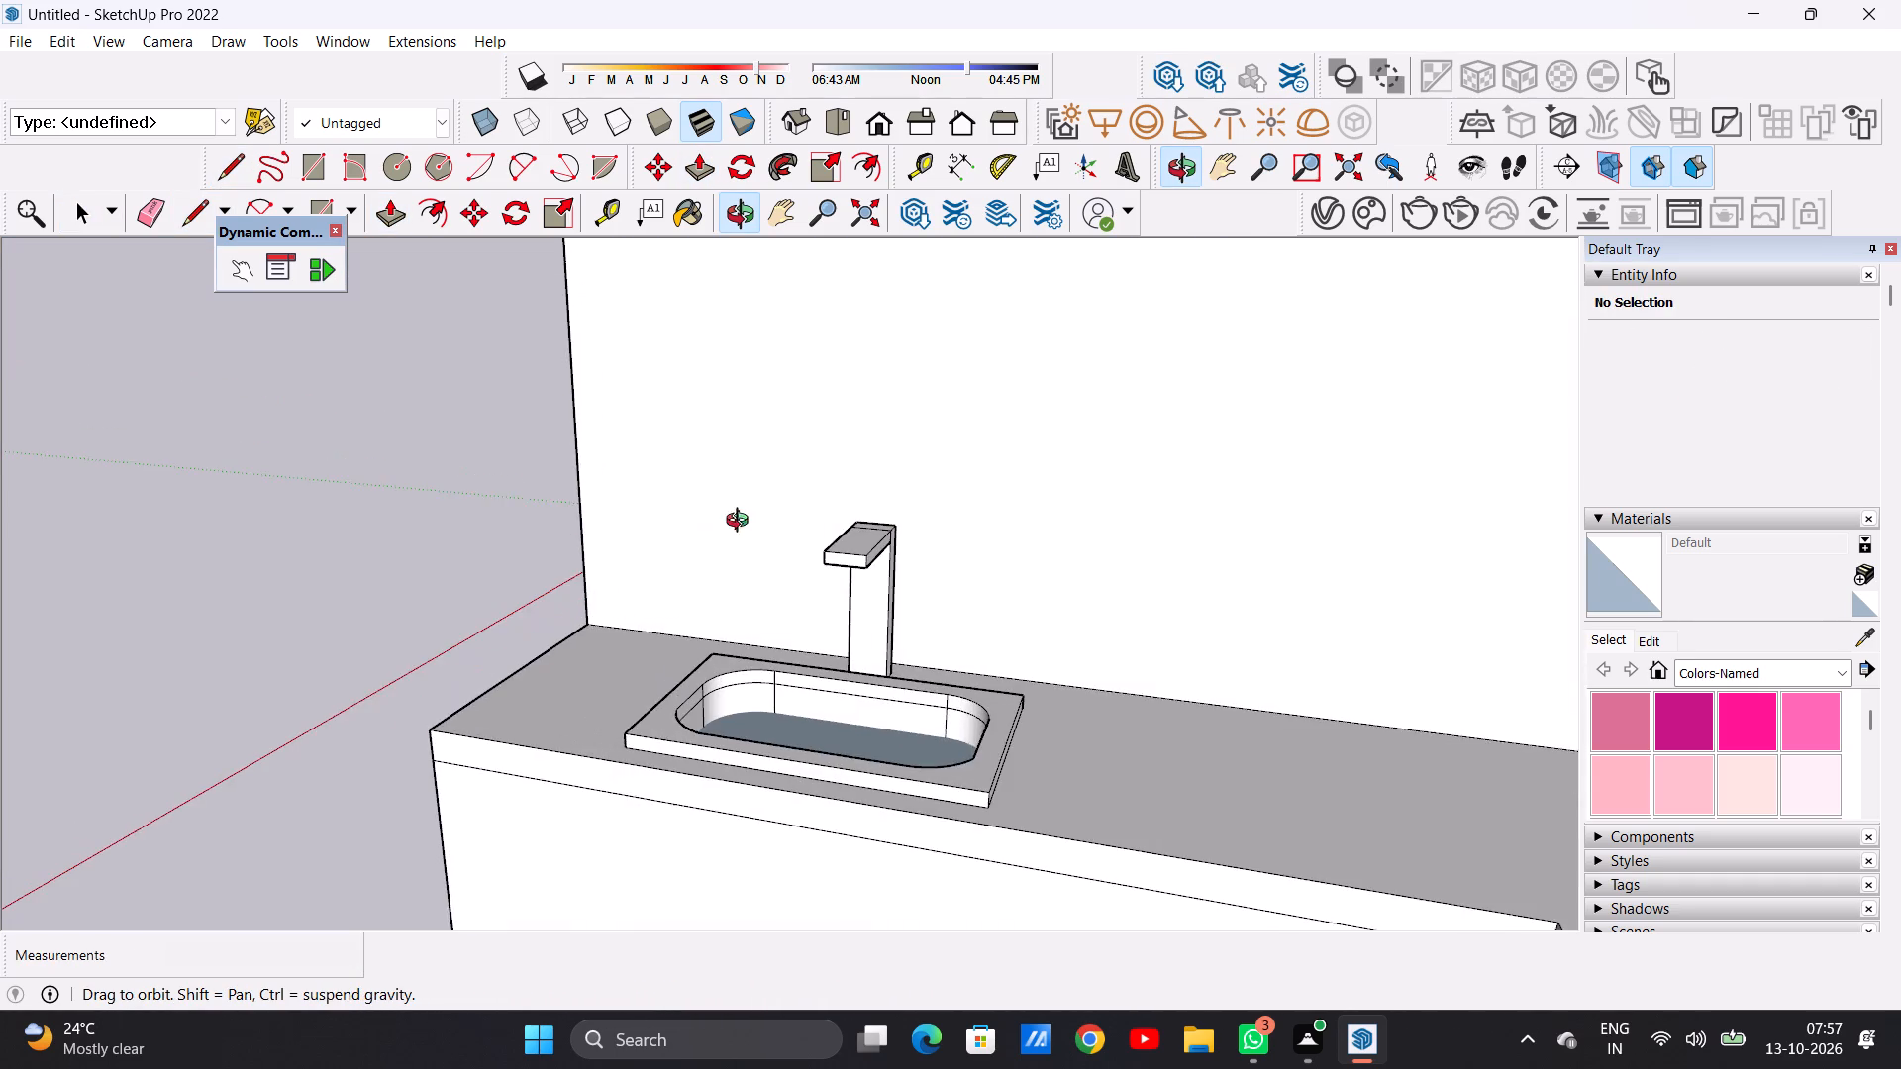
pyautogui.moveTo(742, 523); pyautogui.dragTo(719, 521, button='middle')
pyautogui.scroll(12, 915, 521)
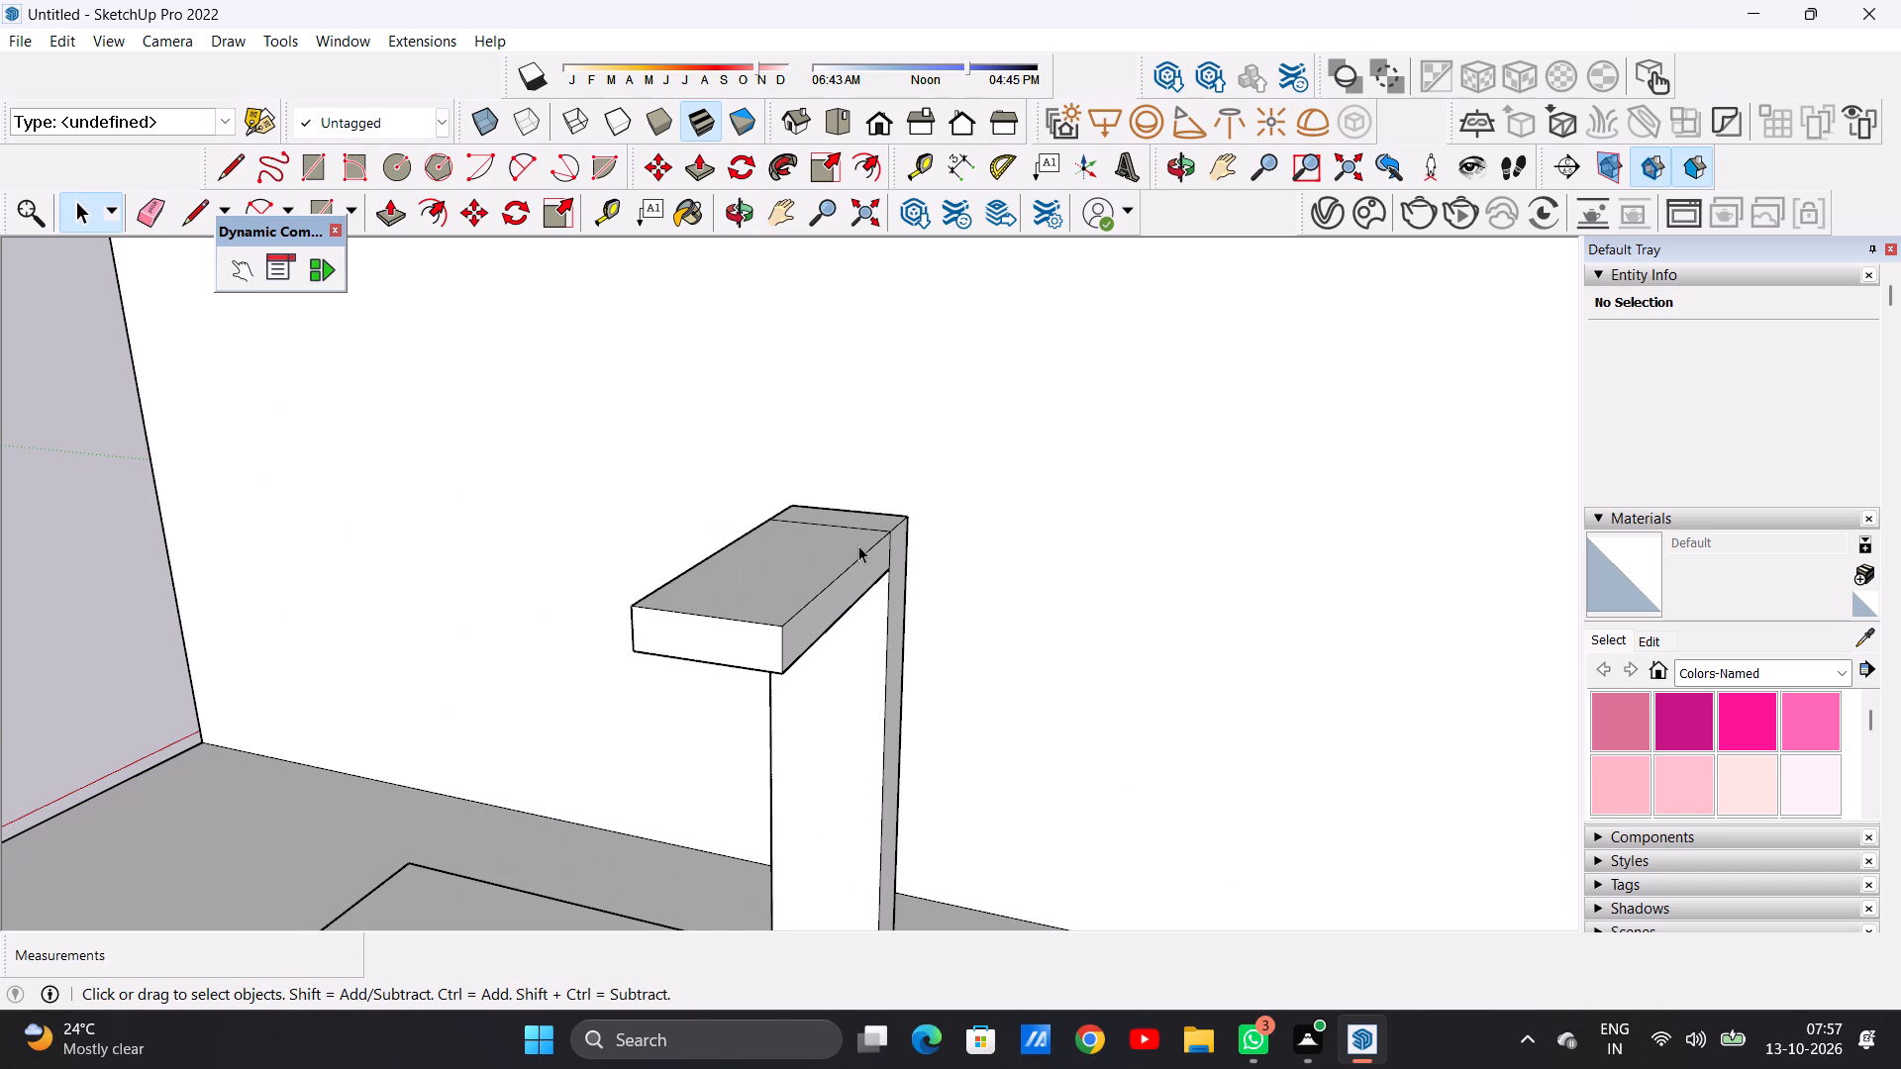
pyautogui.scroll(-2, 878, 584)
pyautogui.moveTo(864, 539); pyautogui.dragTo(1074, 589, button='middle')
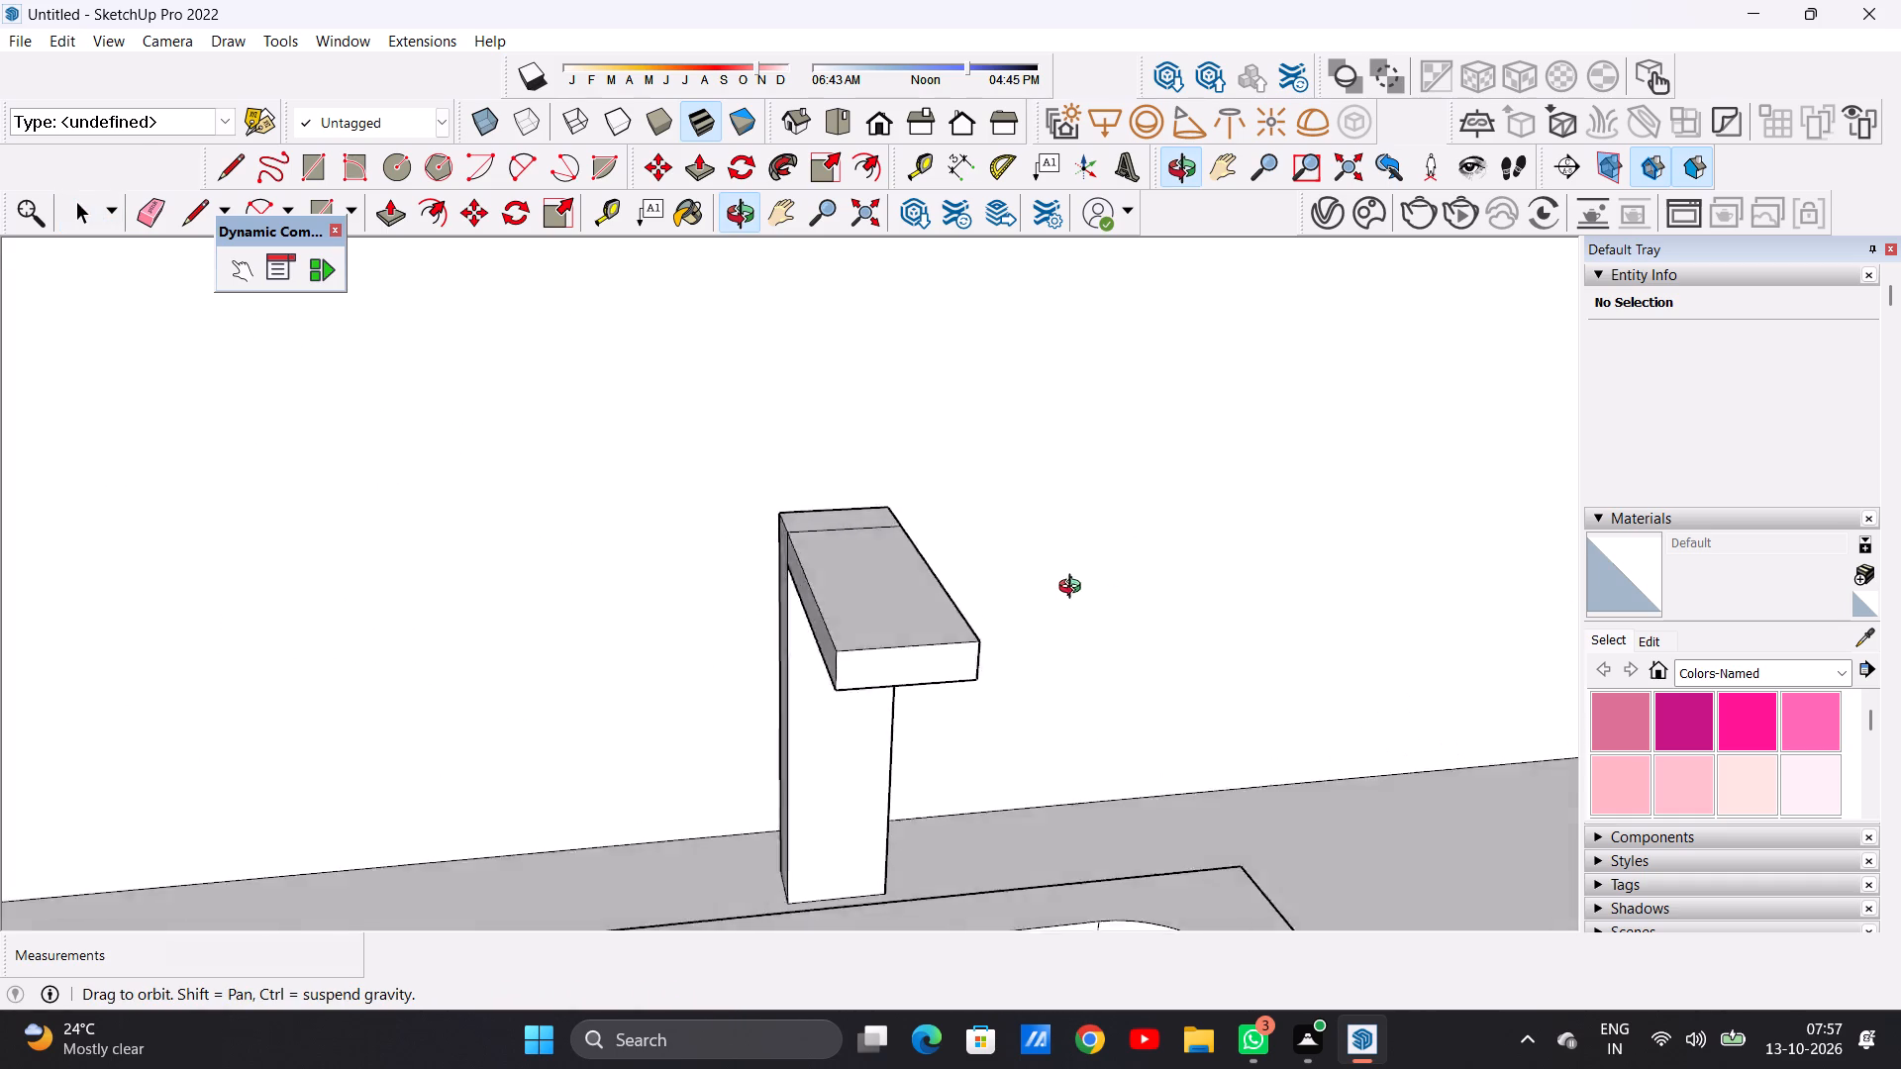
pyautogui.moveTo(1074, 589); pyautogui.dragTo(847, 632, button='middle')
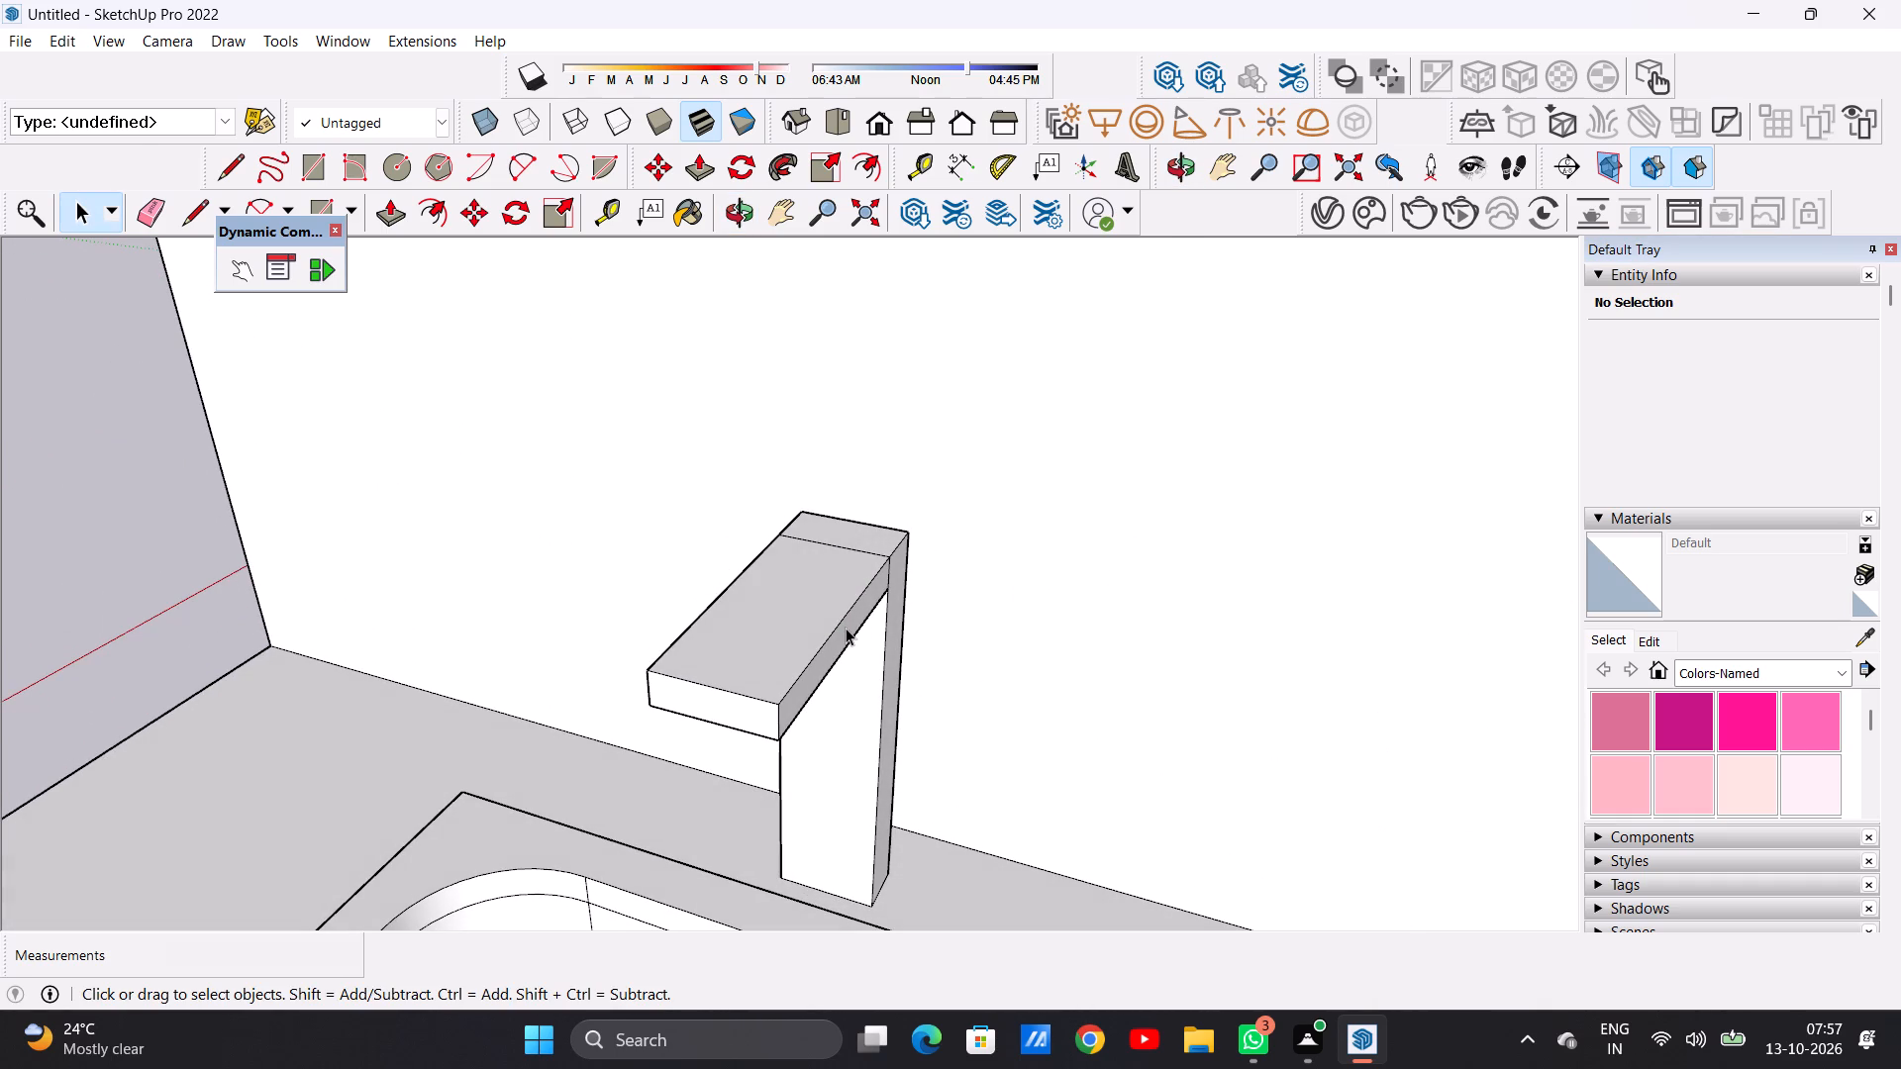
pyautogui.press('e')
pyautogui.scroll(6, 845, 556)
pyautogui.moveTo(850, 533); pyautogui.dragTo(833, 560)
pyautogui.scroll(-7, 833, 563)
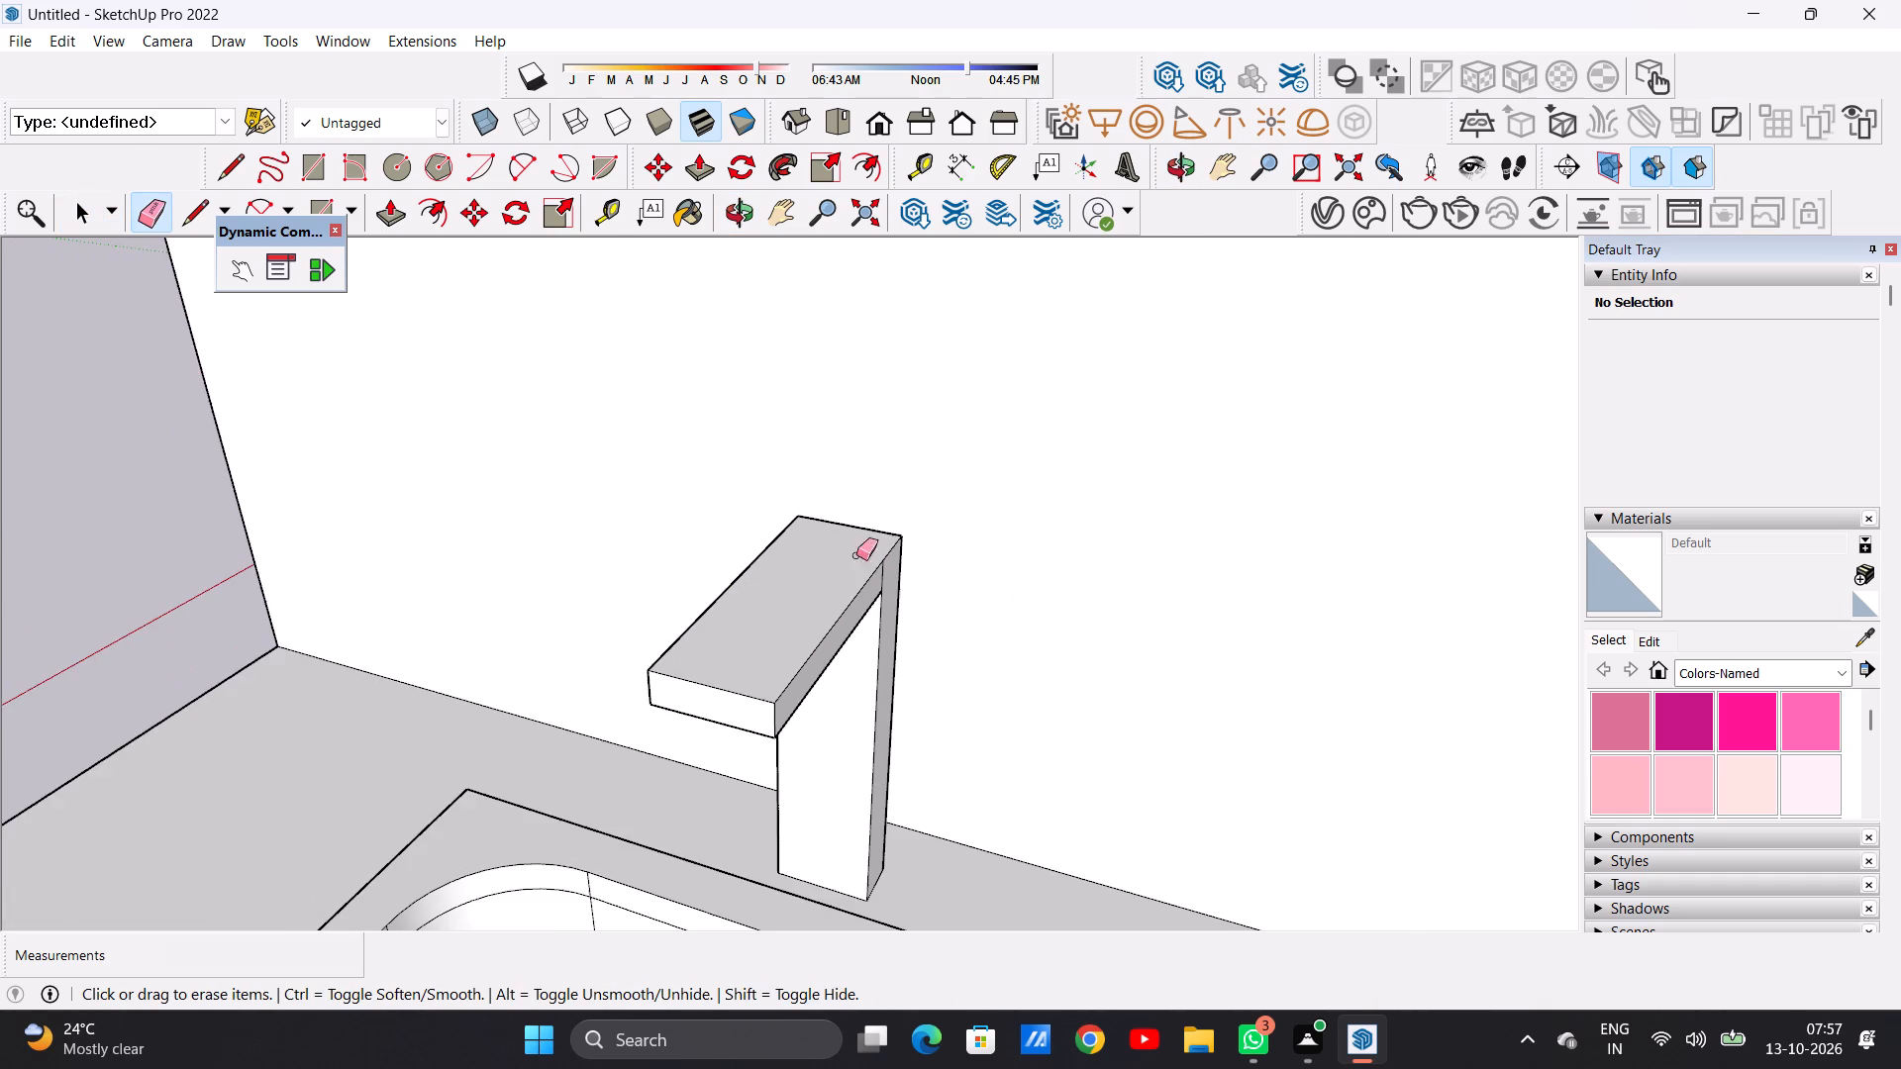
pyautogui.moveTo(885, 612); pyautogui.dragTo(853, 532, button='middle')
pyautogui.scroll(7, 899, 556)
pyautogui.moveTo(855, 562); pyautogui.dragTo(870, 553)
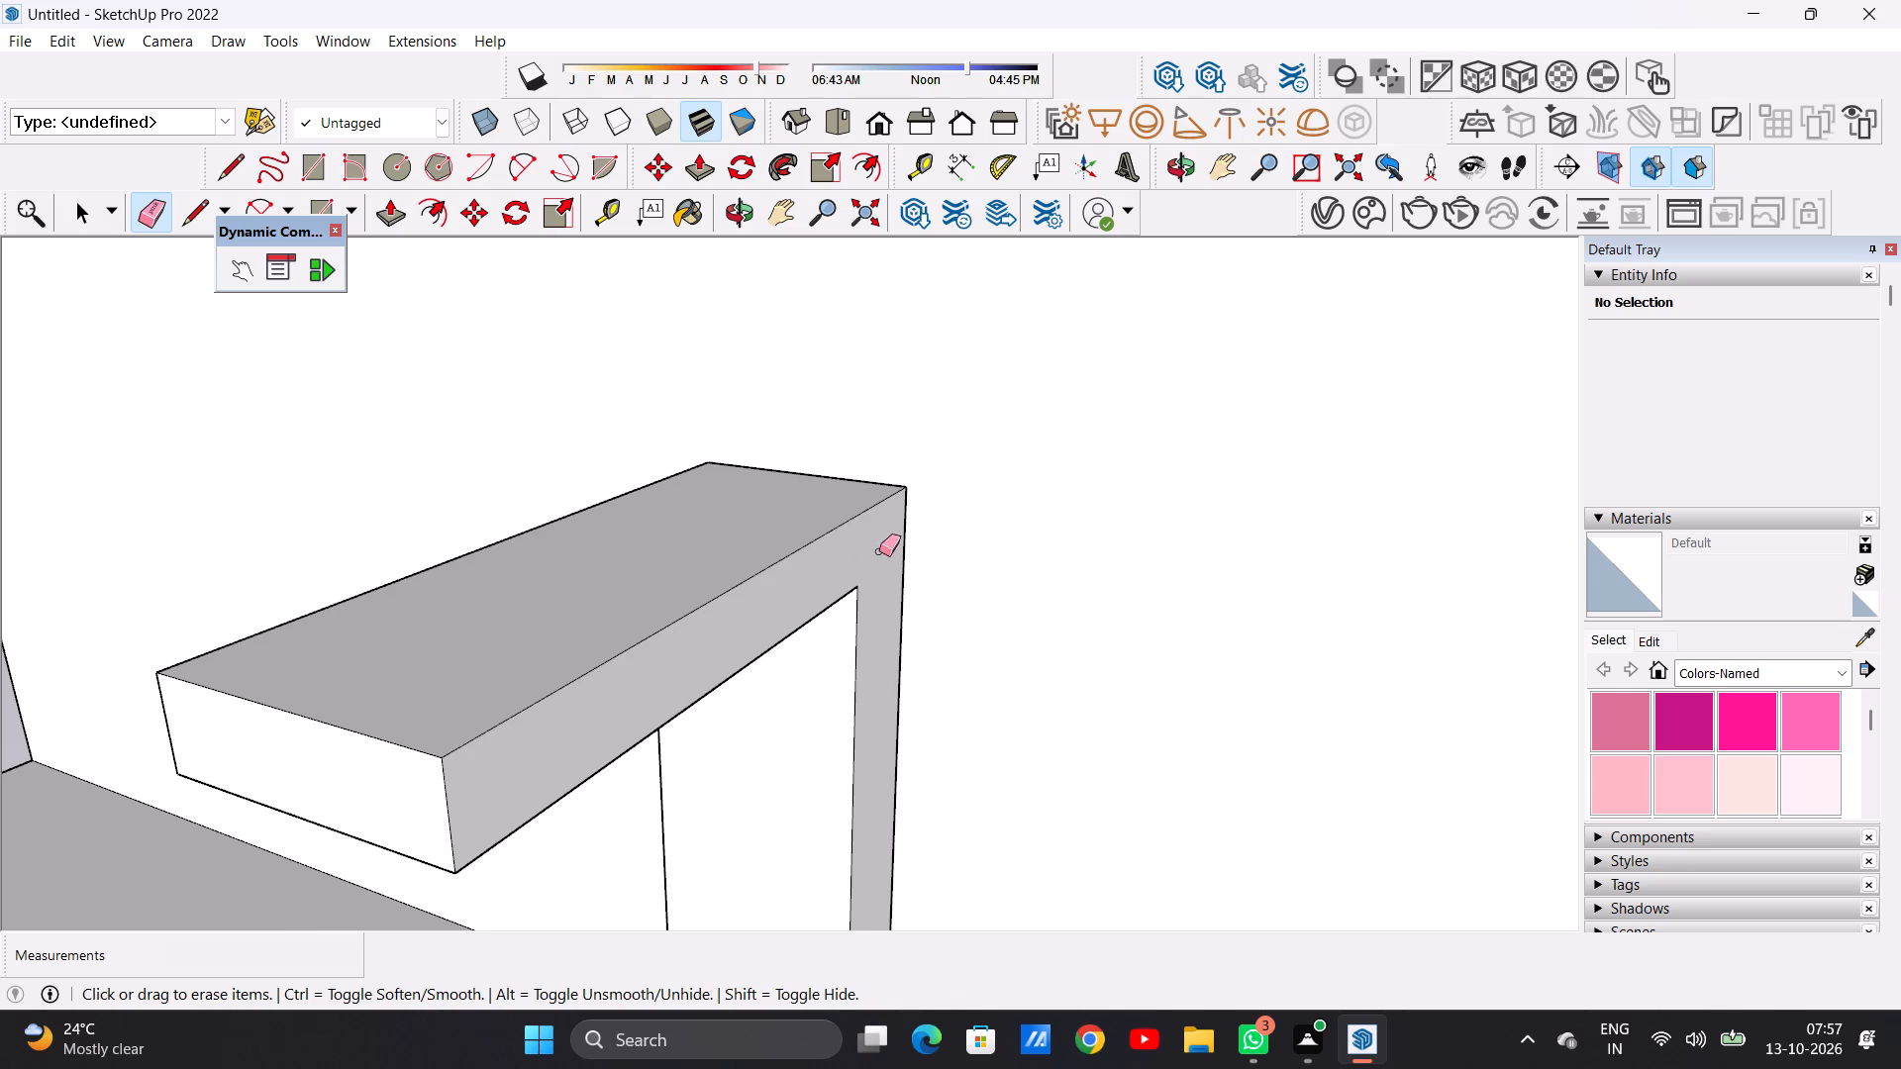
# Erase the seam edge where the spout meets the post on the faucet's other side face.
pyautogui.scroll(-7, 866, 582)
pyautogui.moveTo(483, 632); pyautogui.dragTo(979, 629, button='middle')
pyautogui.scroll(6, 865, 572)
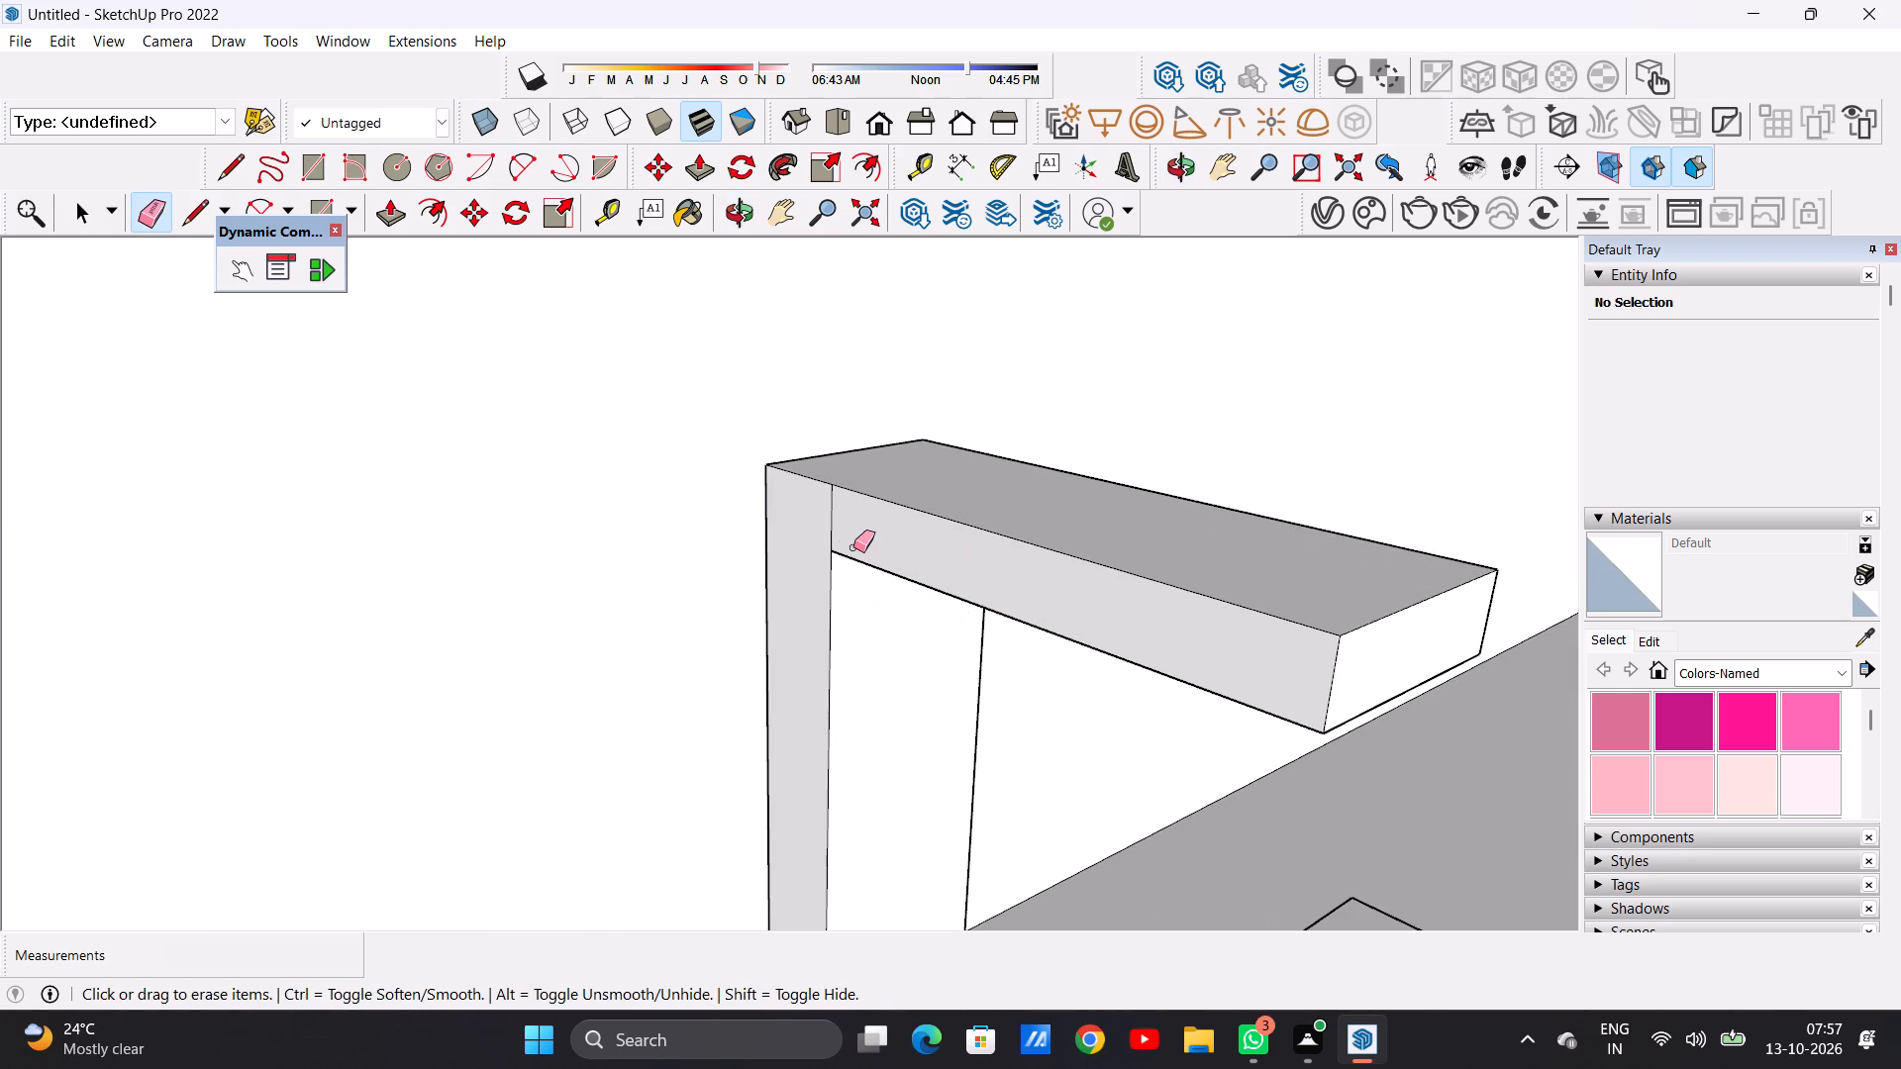
pyautogui.moveTo(847, 540); pyautogui.dragTo(812, 532)
pyautogui.scroll(-8, 848, 625)
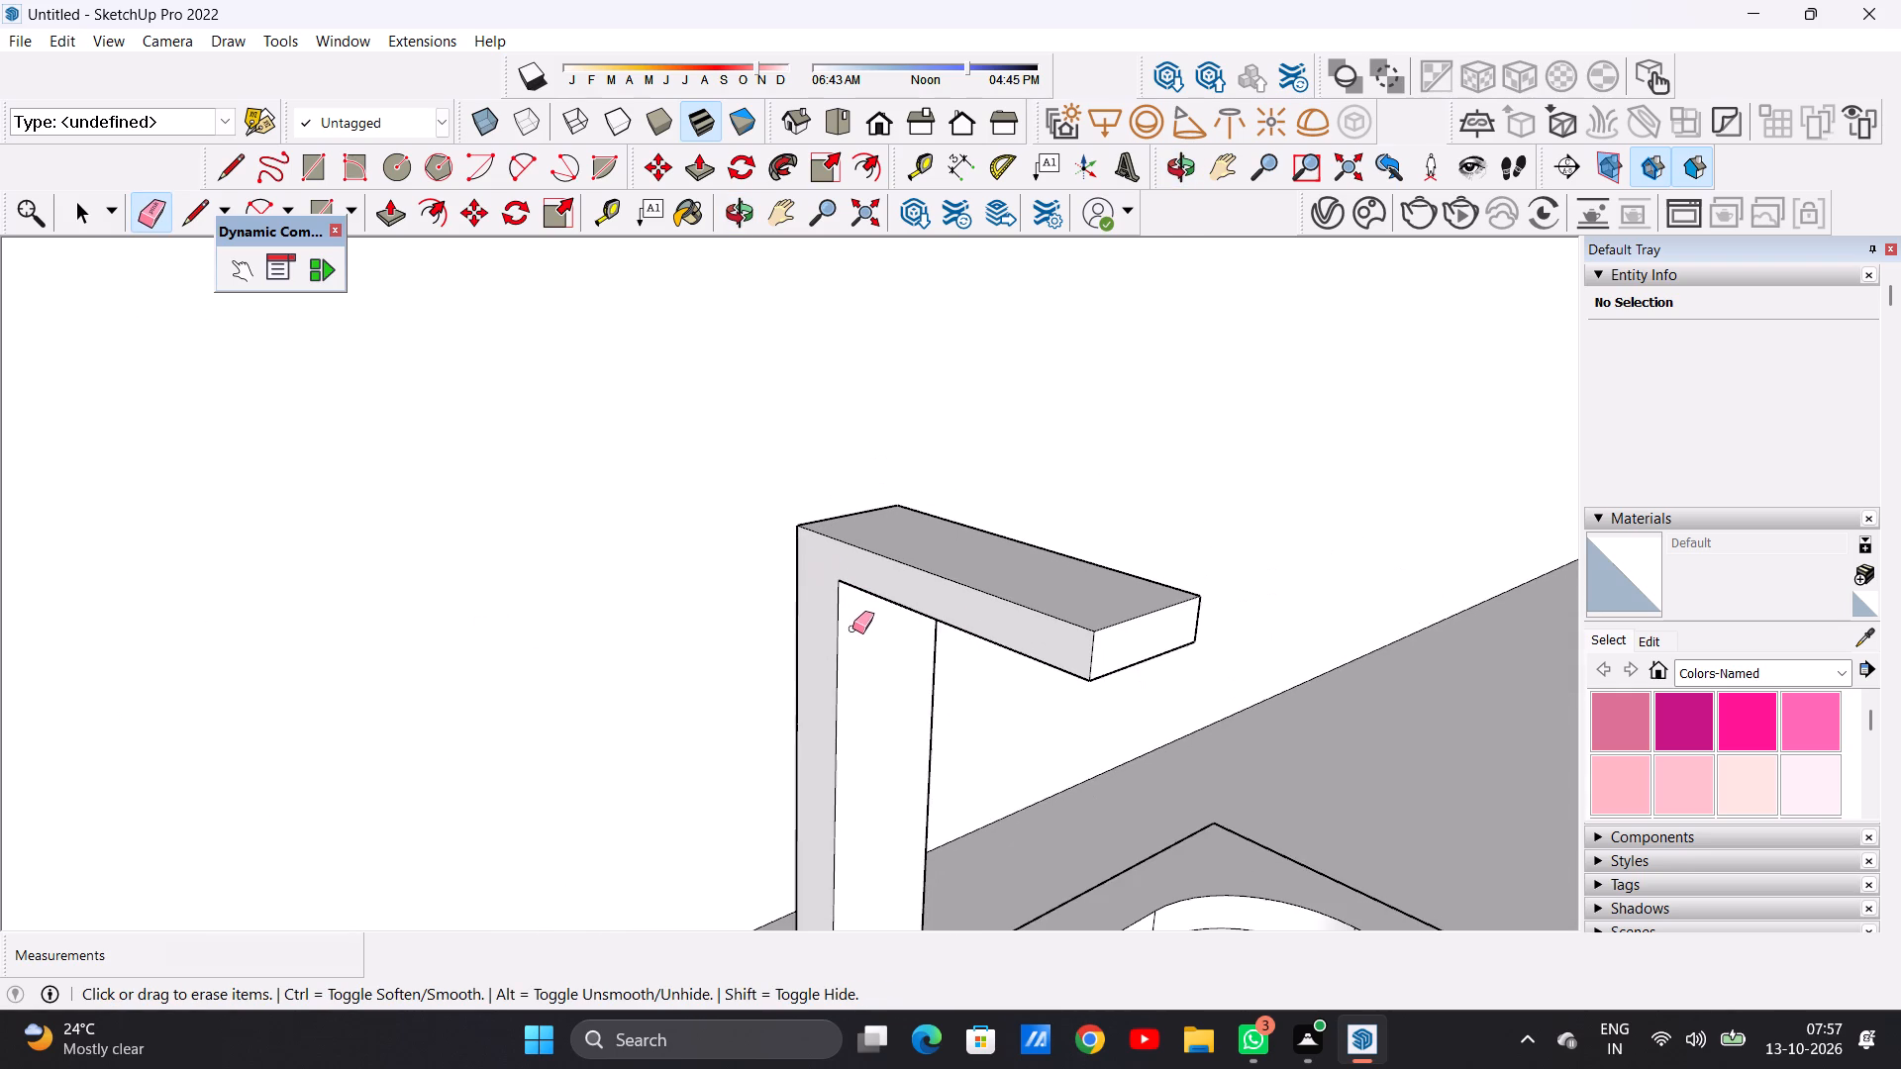
pyautogui.press('space')
# Examine the faucet and sink from several angles, near and far.
pyautogui.scroll(-13, 915, 629)
pyautogui.moveTo(973, 705); pyautogui.dragTo(630, 665, button='middle')
pyautogui.scroll(-14, 849, 707)
pyautogui.moveTo(826, 714); pyautogui.dragTo(1131, 683, button='middle')
pyautogui.scroll(18, 783, 701)
pyautogui.moveTo(795, 694); pyautogui.dragTo(1073, 720, button='middle')
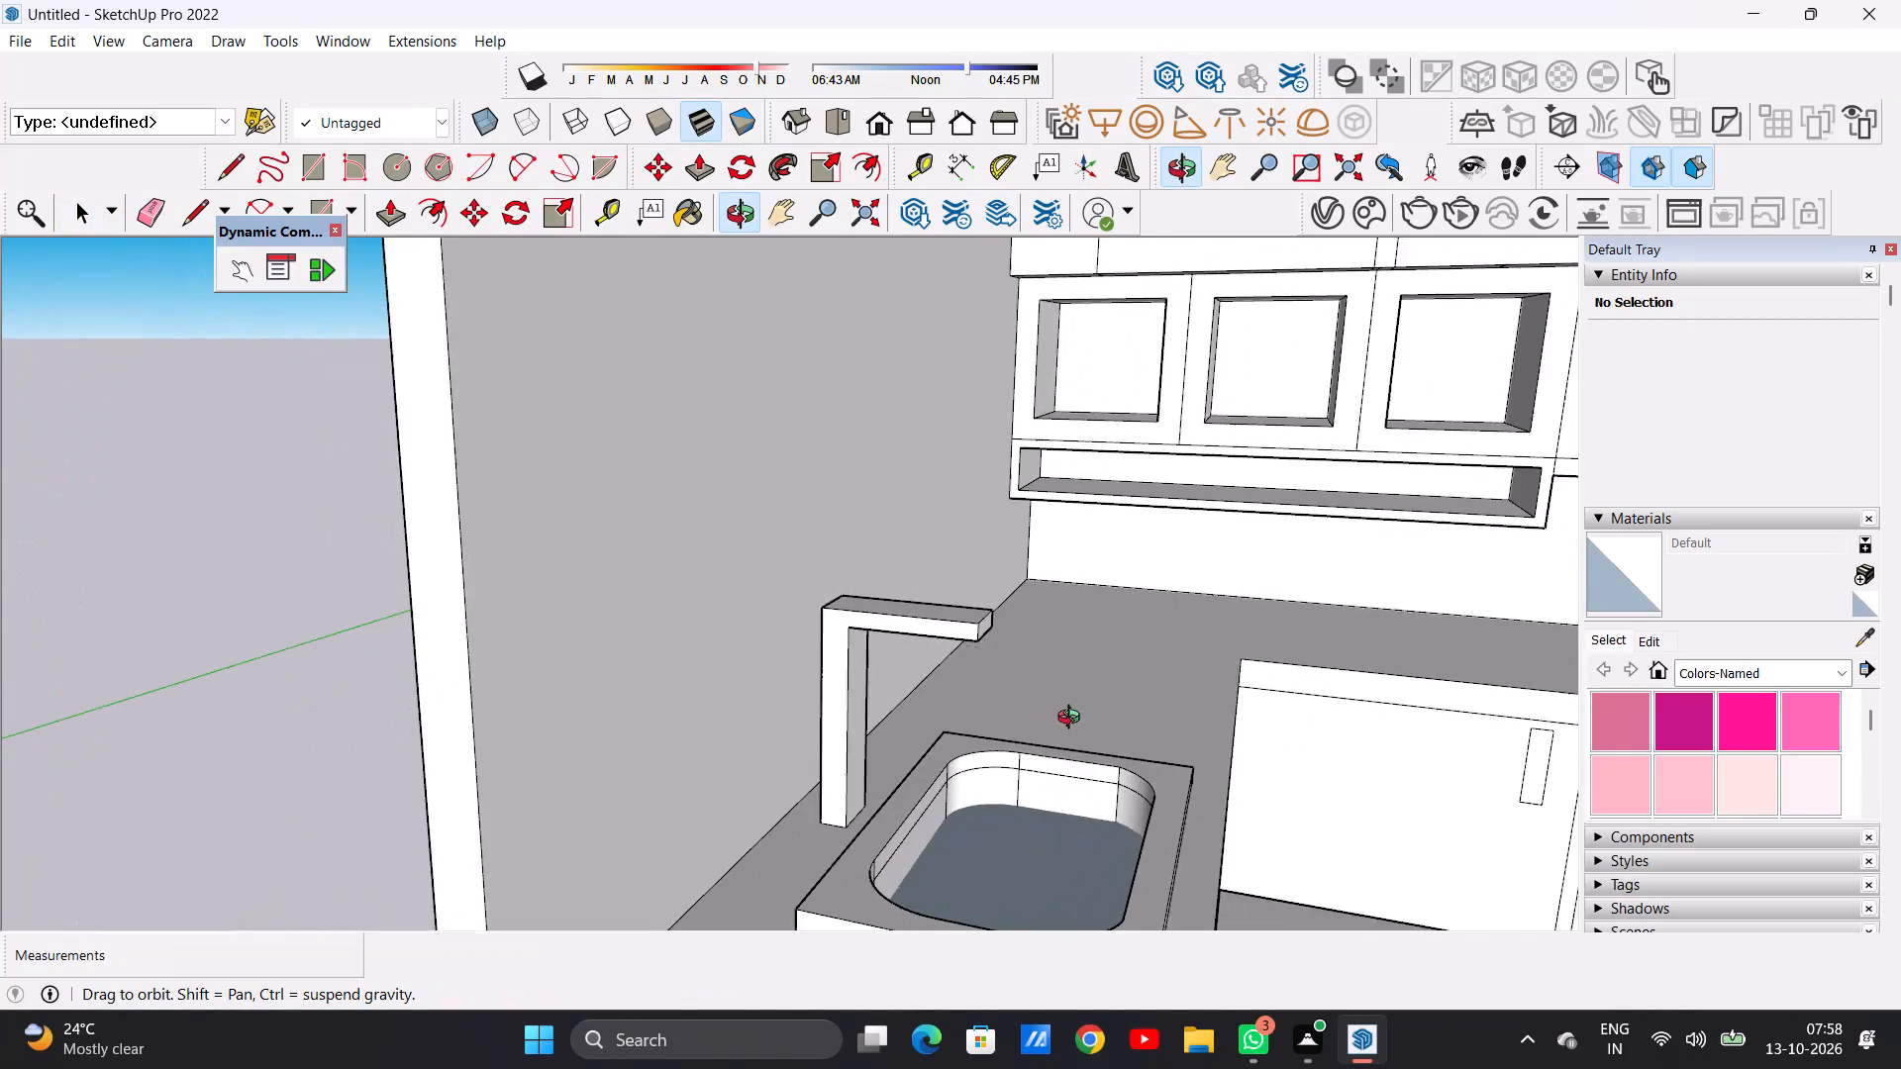
pyautogui.moveTo(1073, 720); pyautogui.dragTo(838, 765, button='middle')
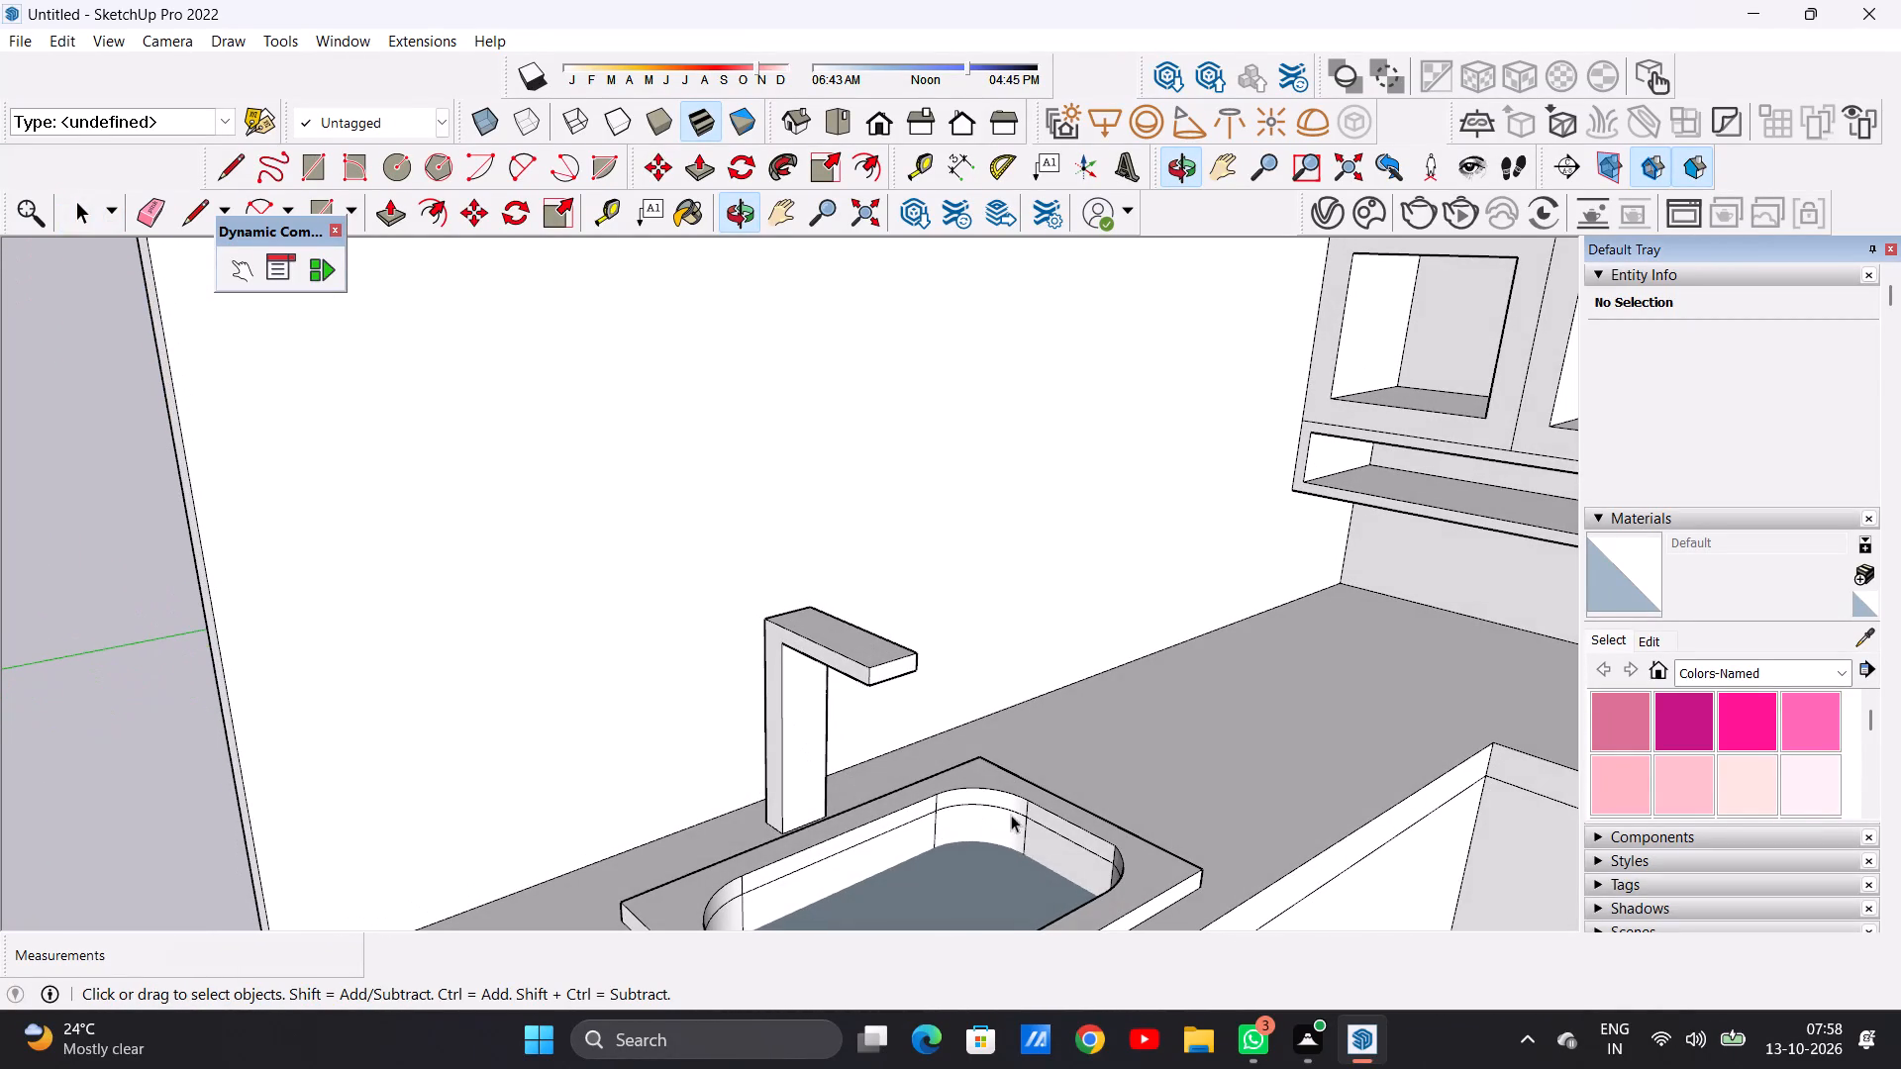
pyautogui.scroll(-2, 858, 790)
pyautogui.moveTo(796, 781); pyautogui.dragTo(509, 709, button='middle')
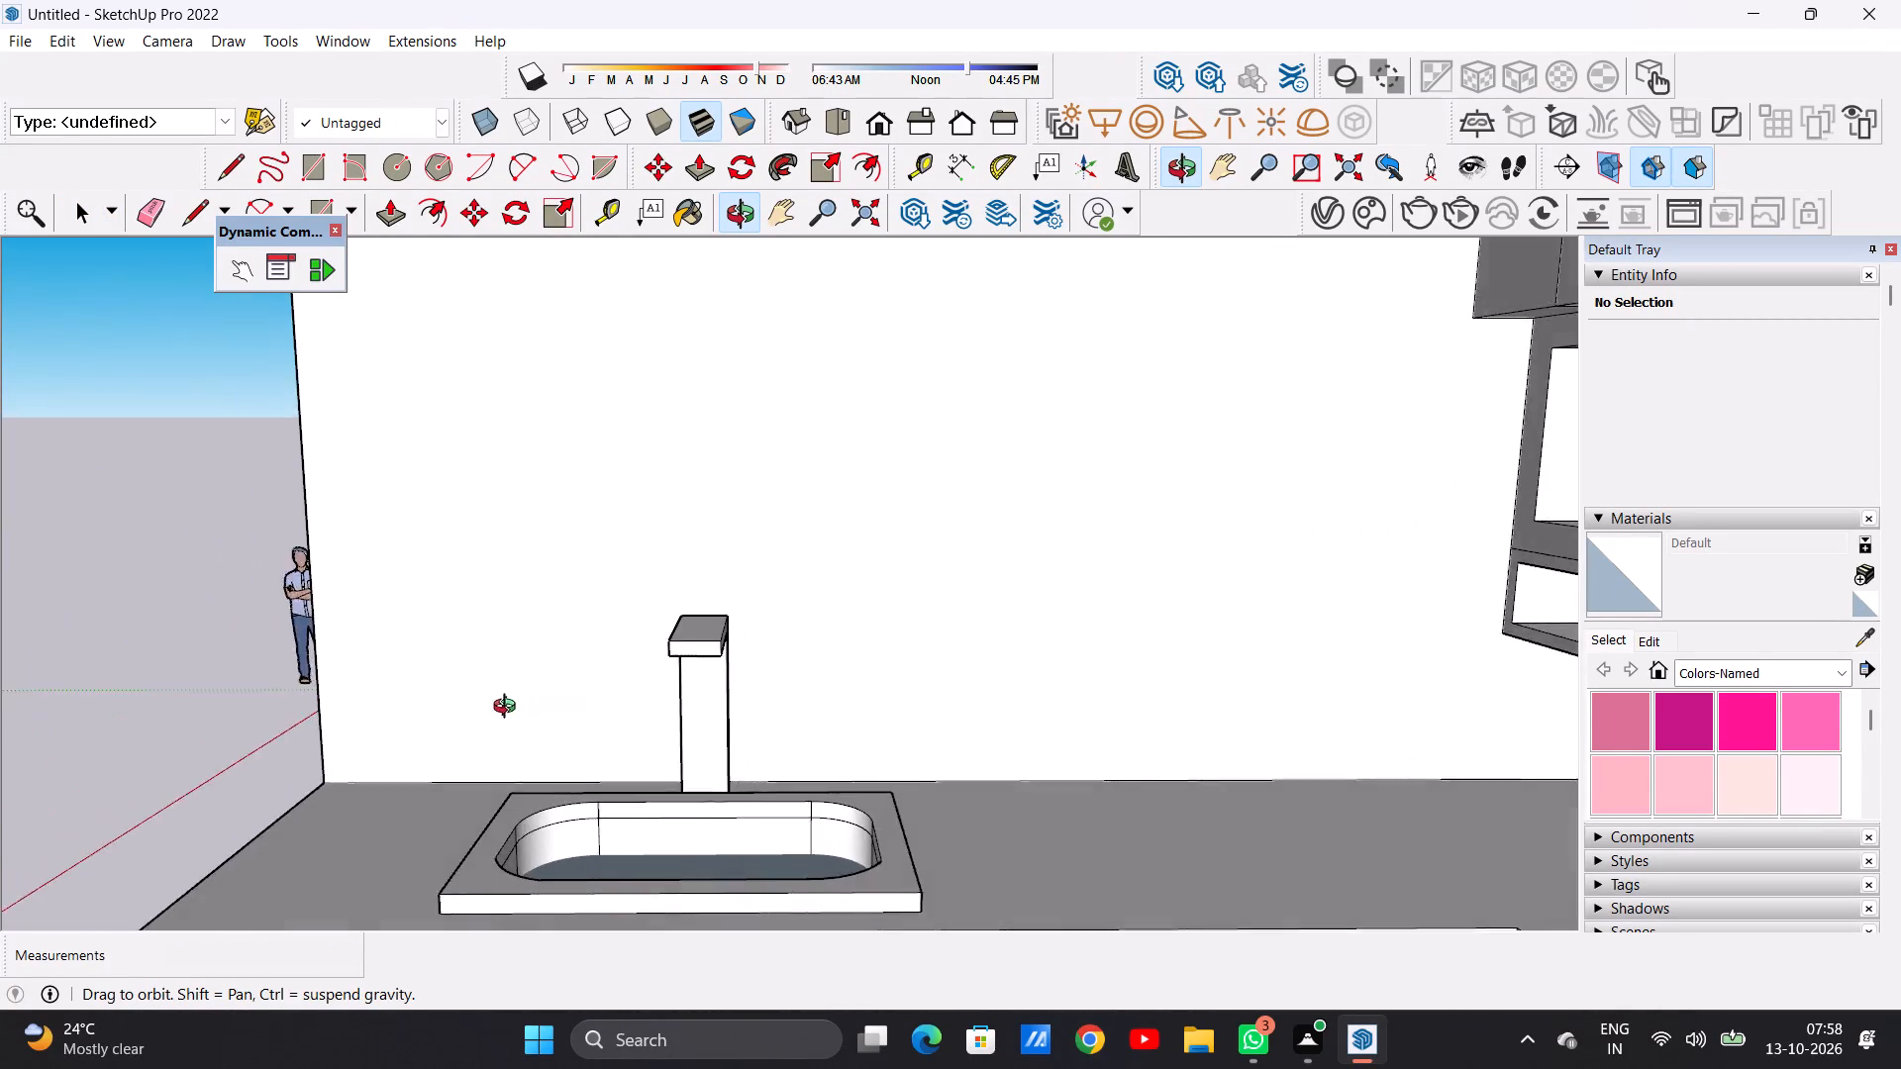
pyautogui.moveTo(509, 709); pyautogui.dragTo(707, 772, button='middle')
pyautogui.scroll(3, 786, 779)
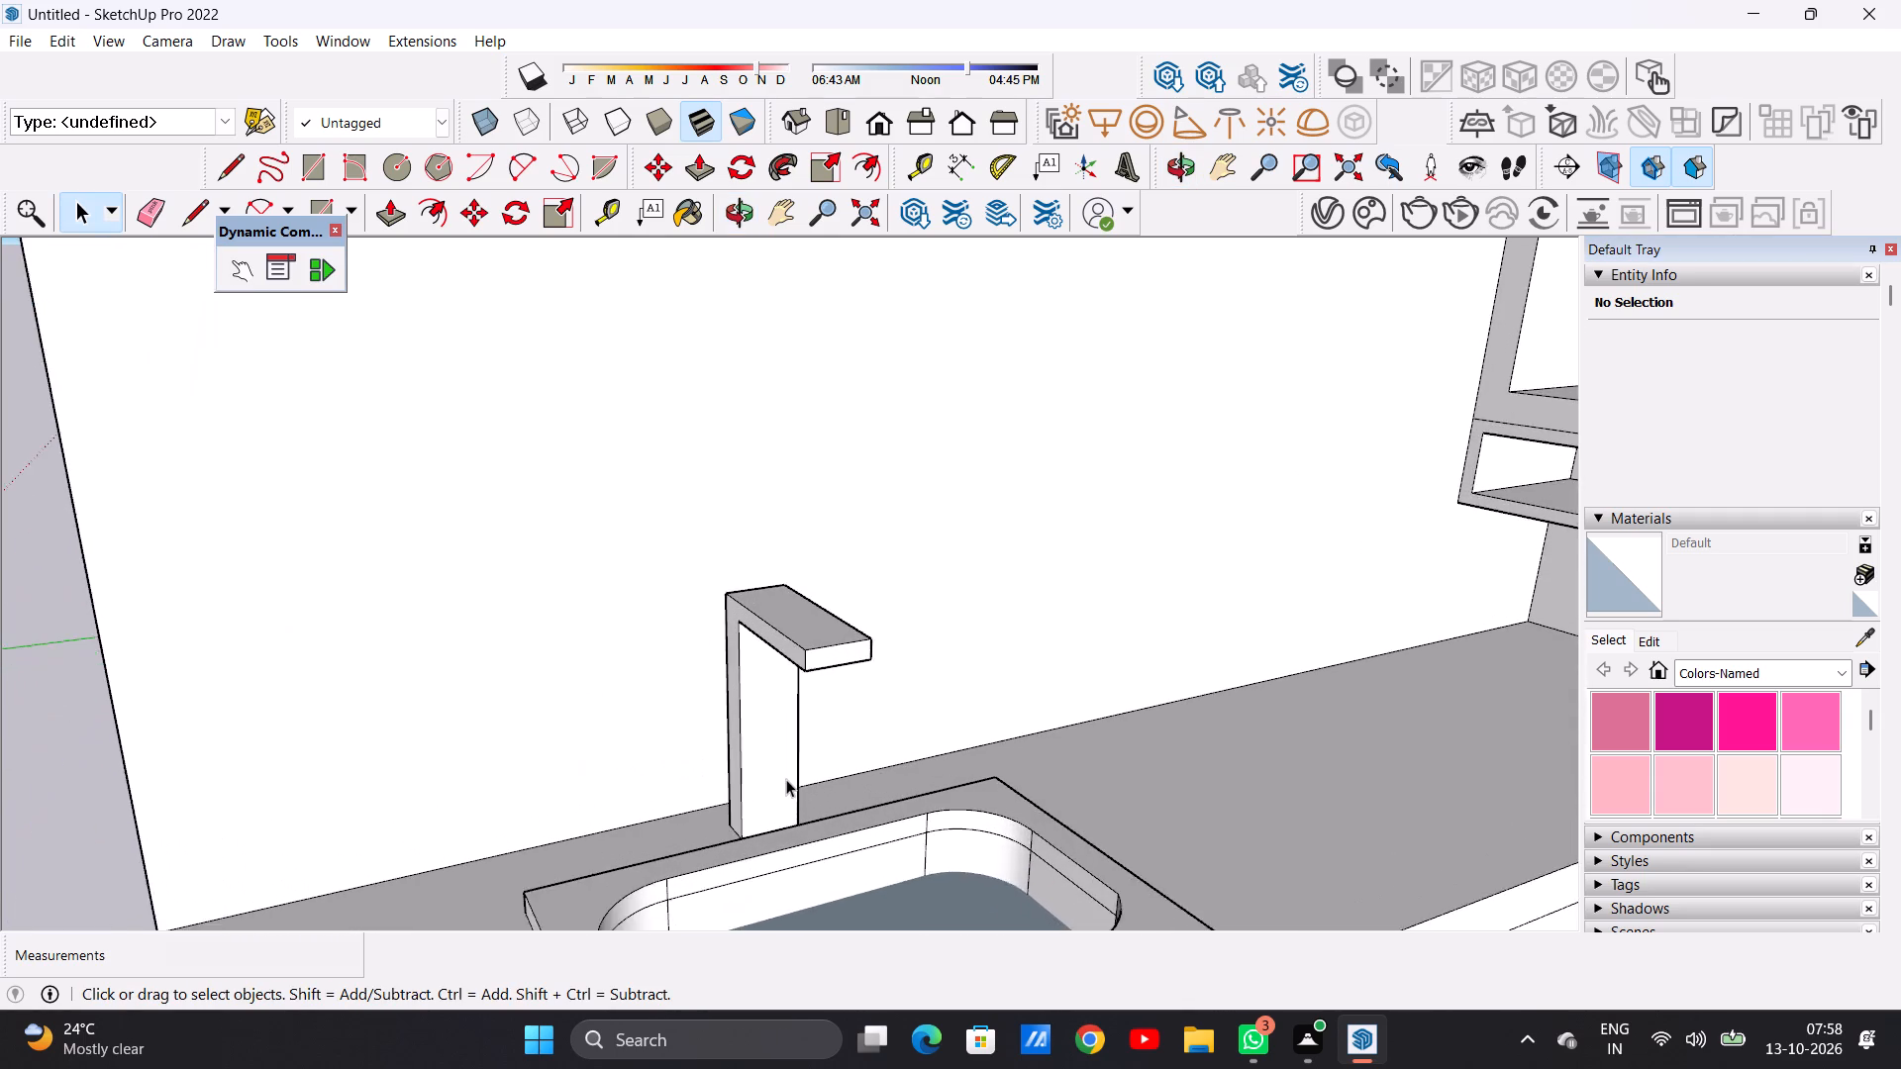
pyautogui.scroll(7, 786, 779)
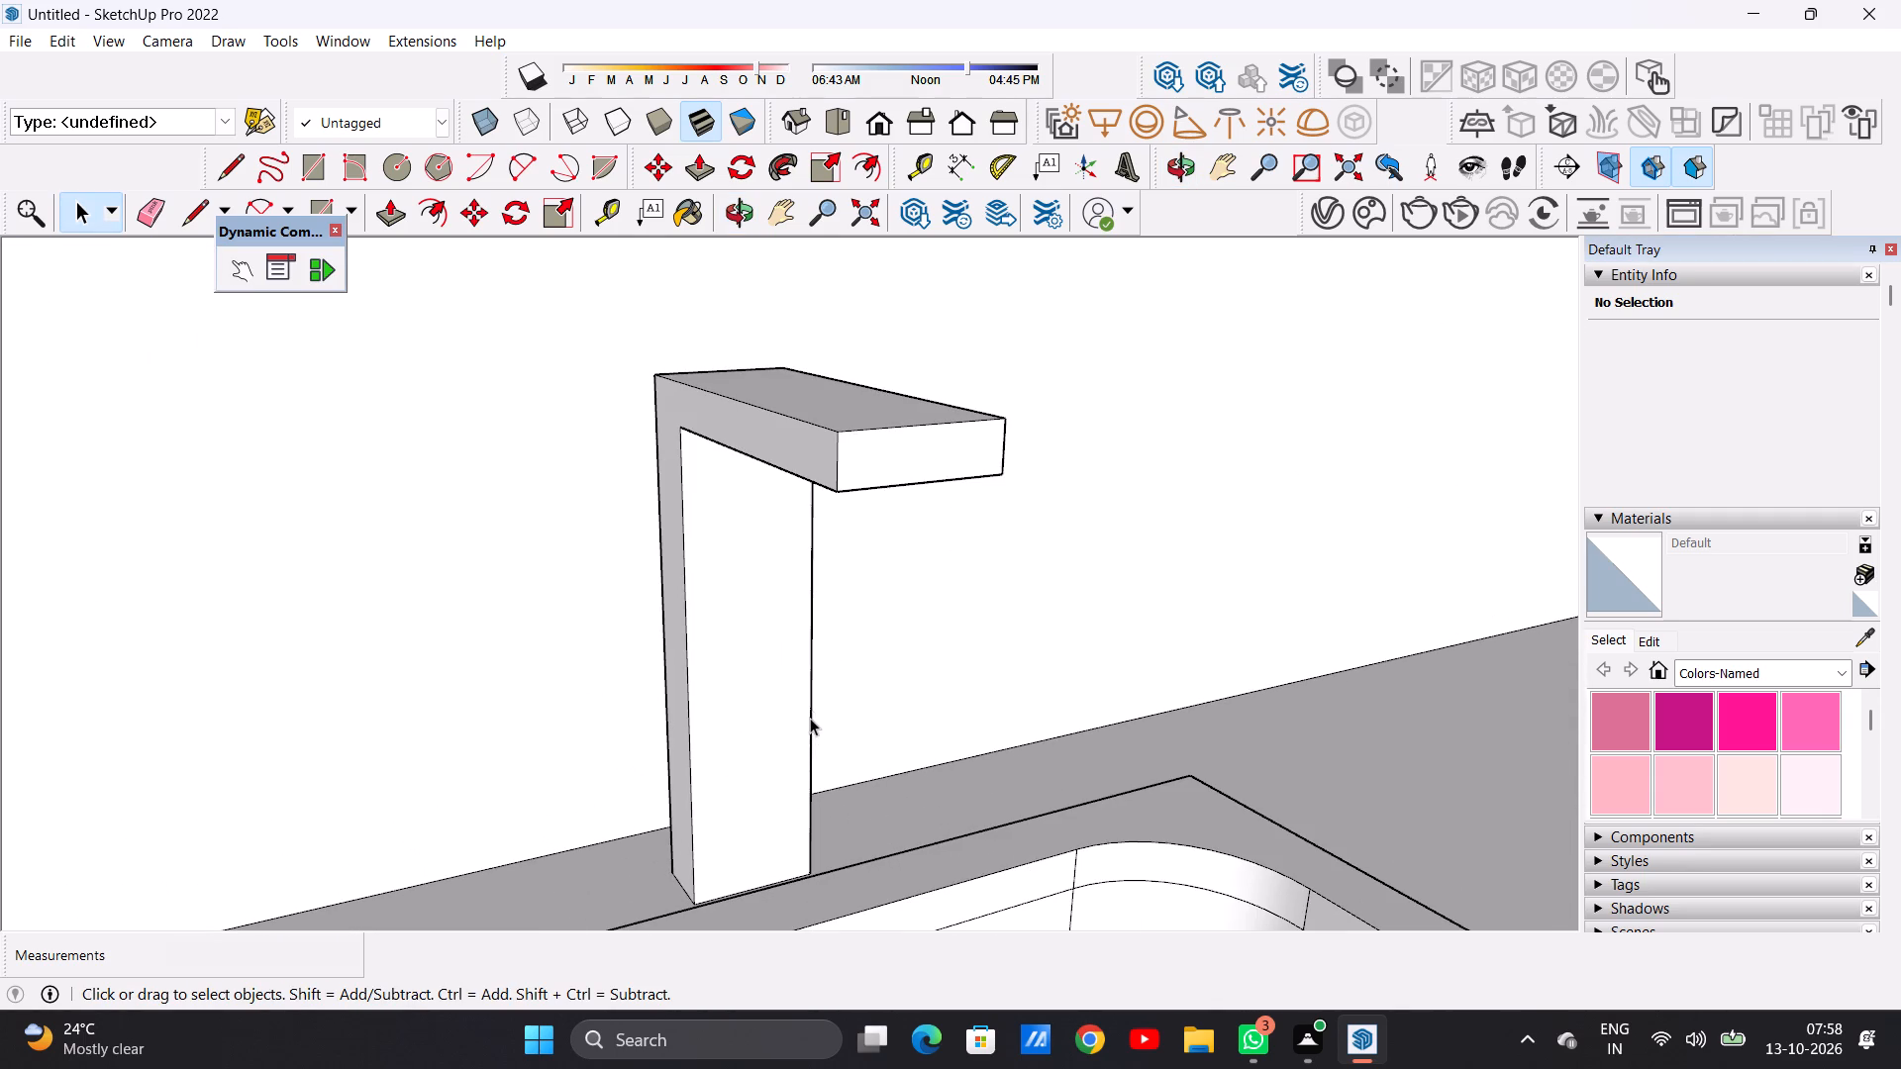
pyautogui.scroll(-4, 815, 729)
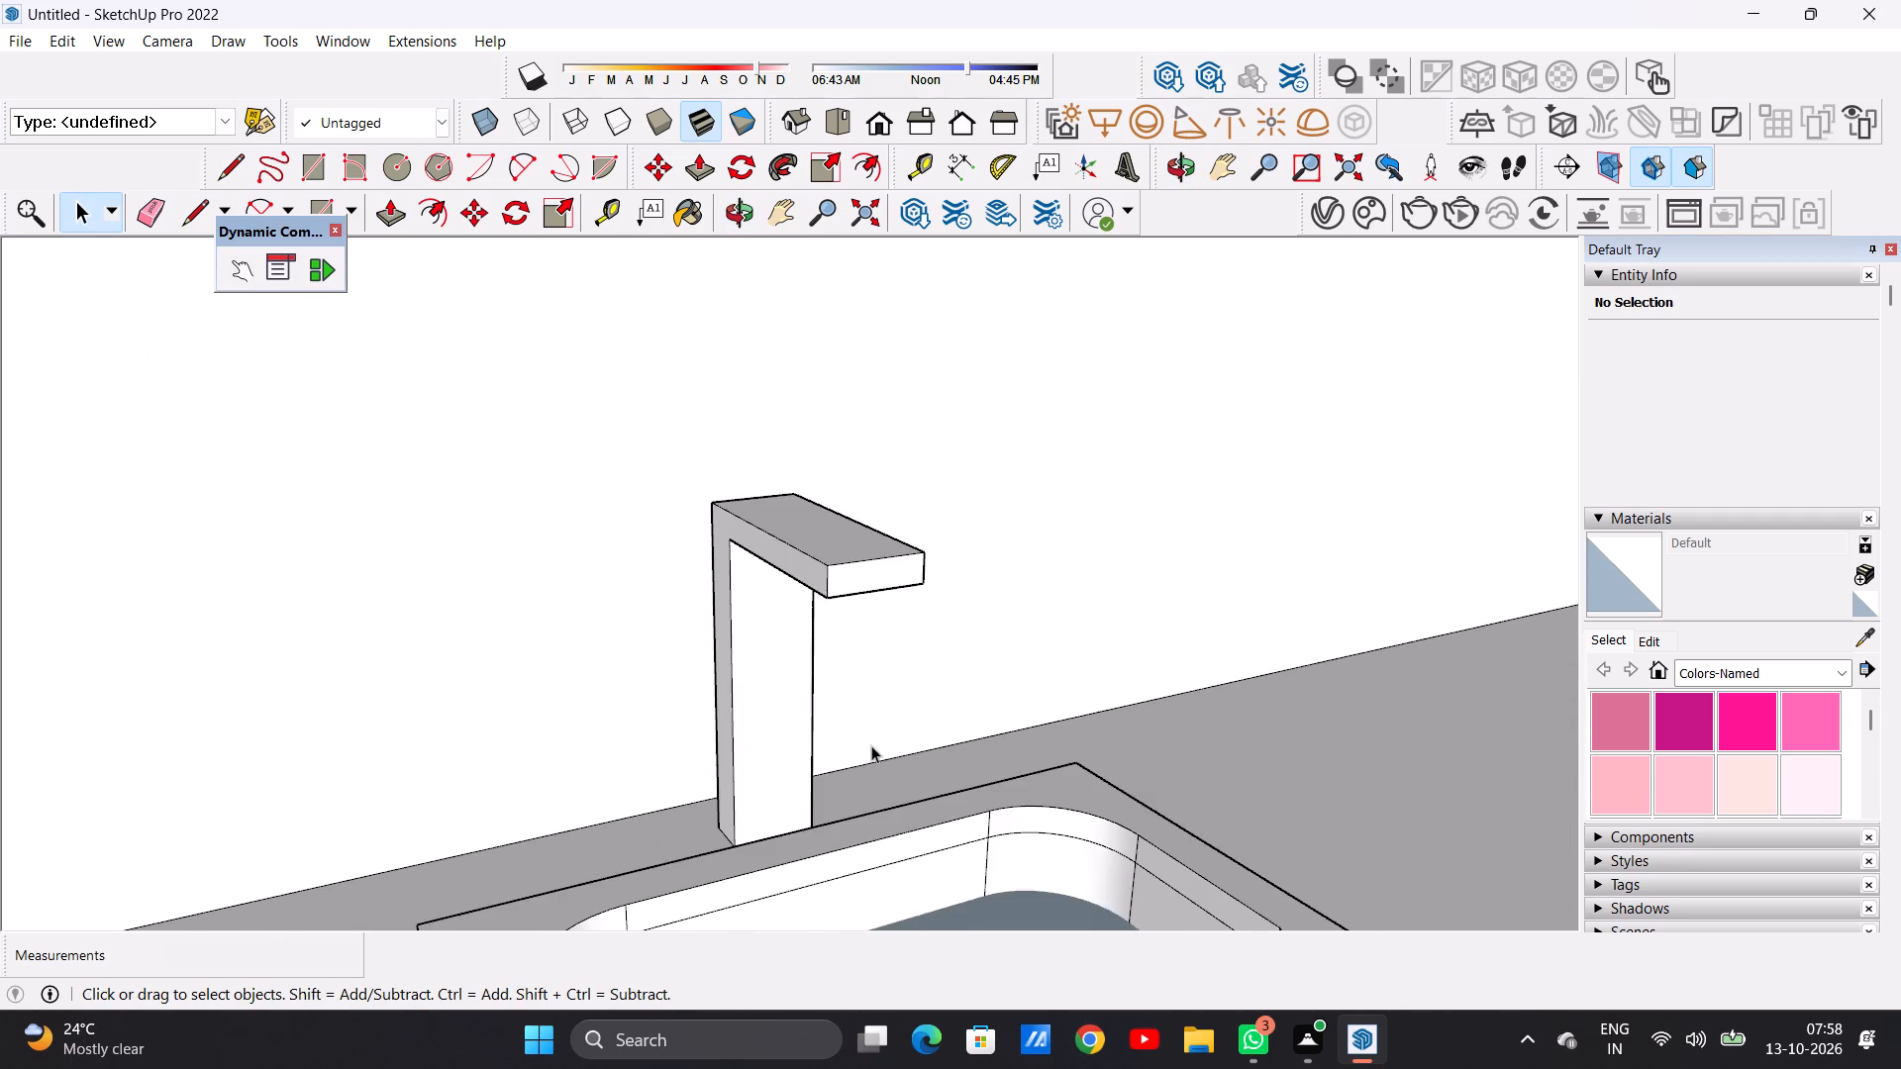
# Draw two parallel 4 1/8" lines close together across the faucet post's narrow right side face, slightly below mid-height.
pyautogui.moveTo(861, 745); pyautogui.dragTo(473, 749, button='middle')
pyautogui.scroll(5, 792, 721)
pyautogui.moveTo(844, 724); pyautogui.dragTo(705, 692, button='middle')
pyautogui.press('l')
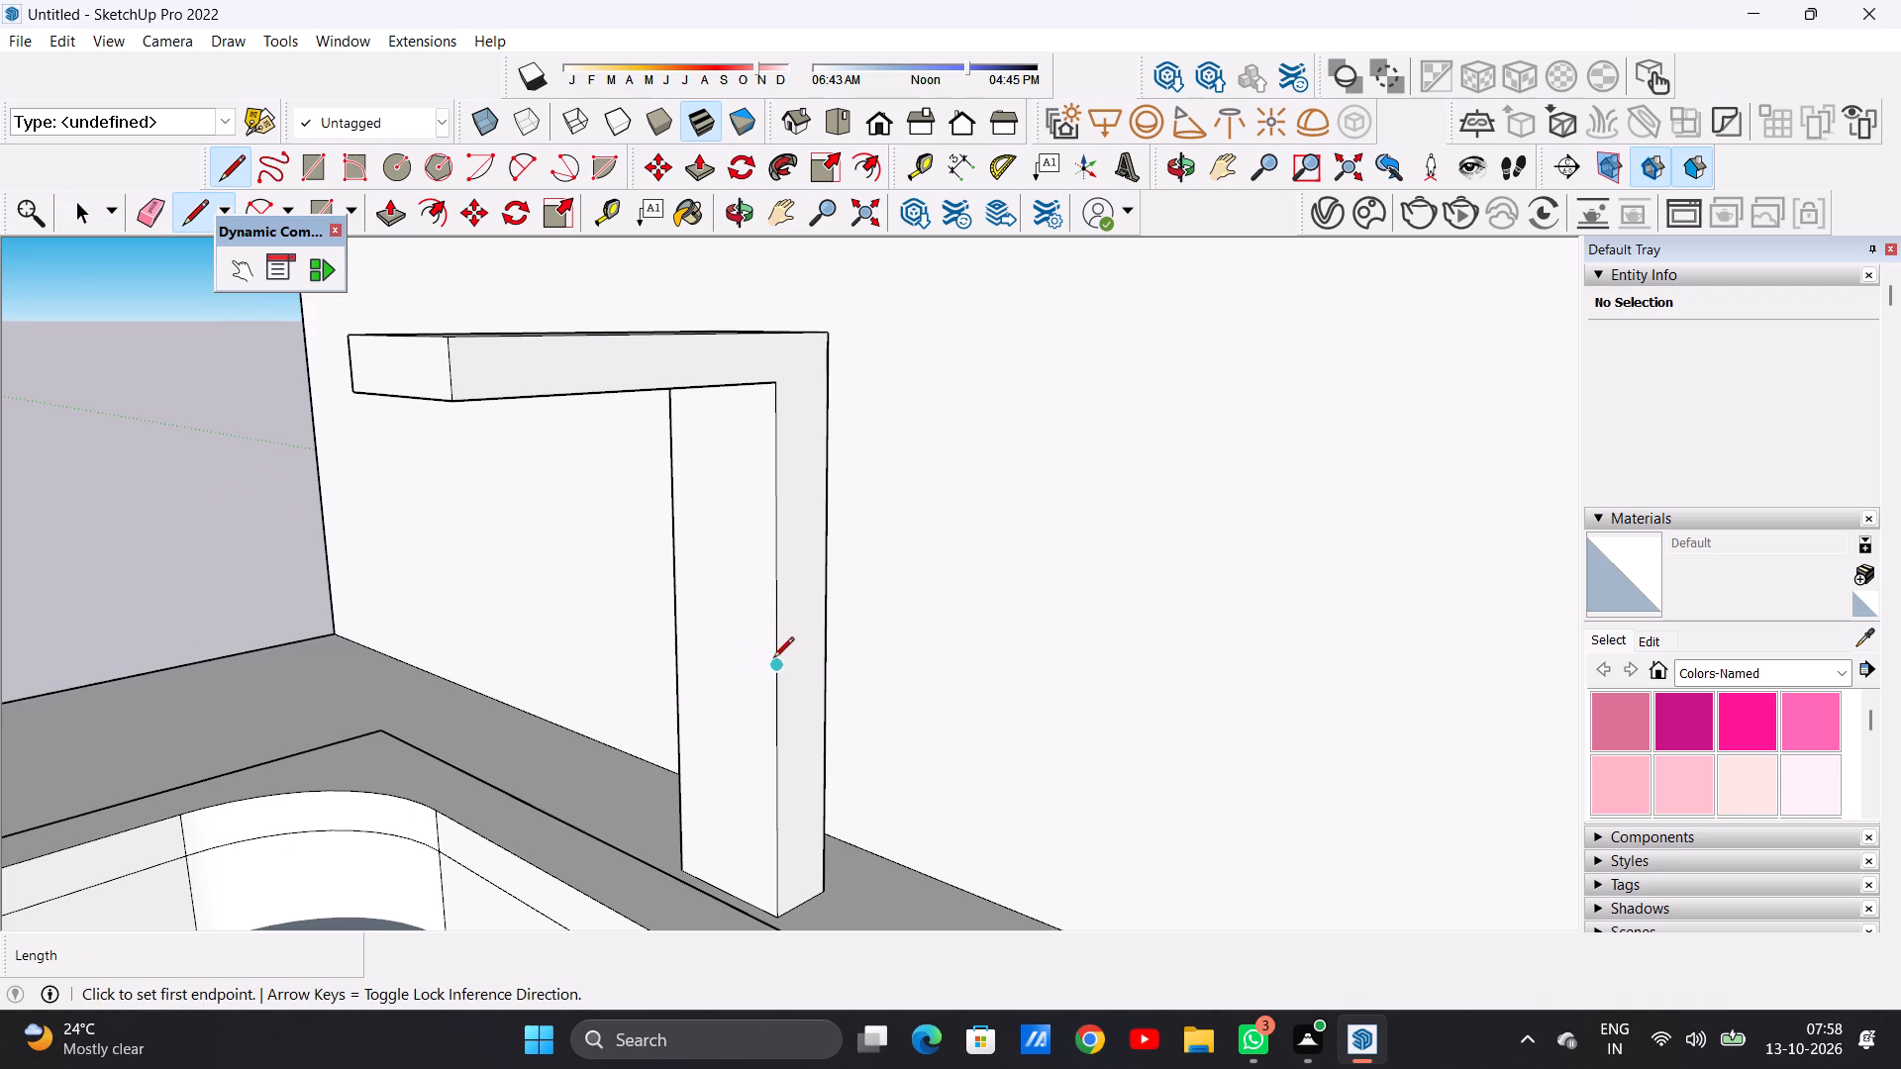
pyautogui.click(780, 686)
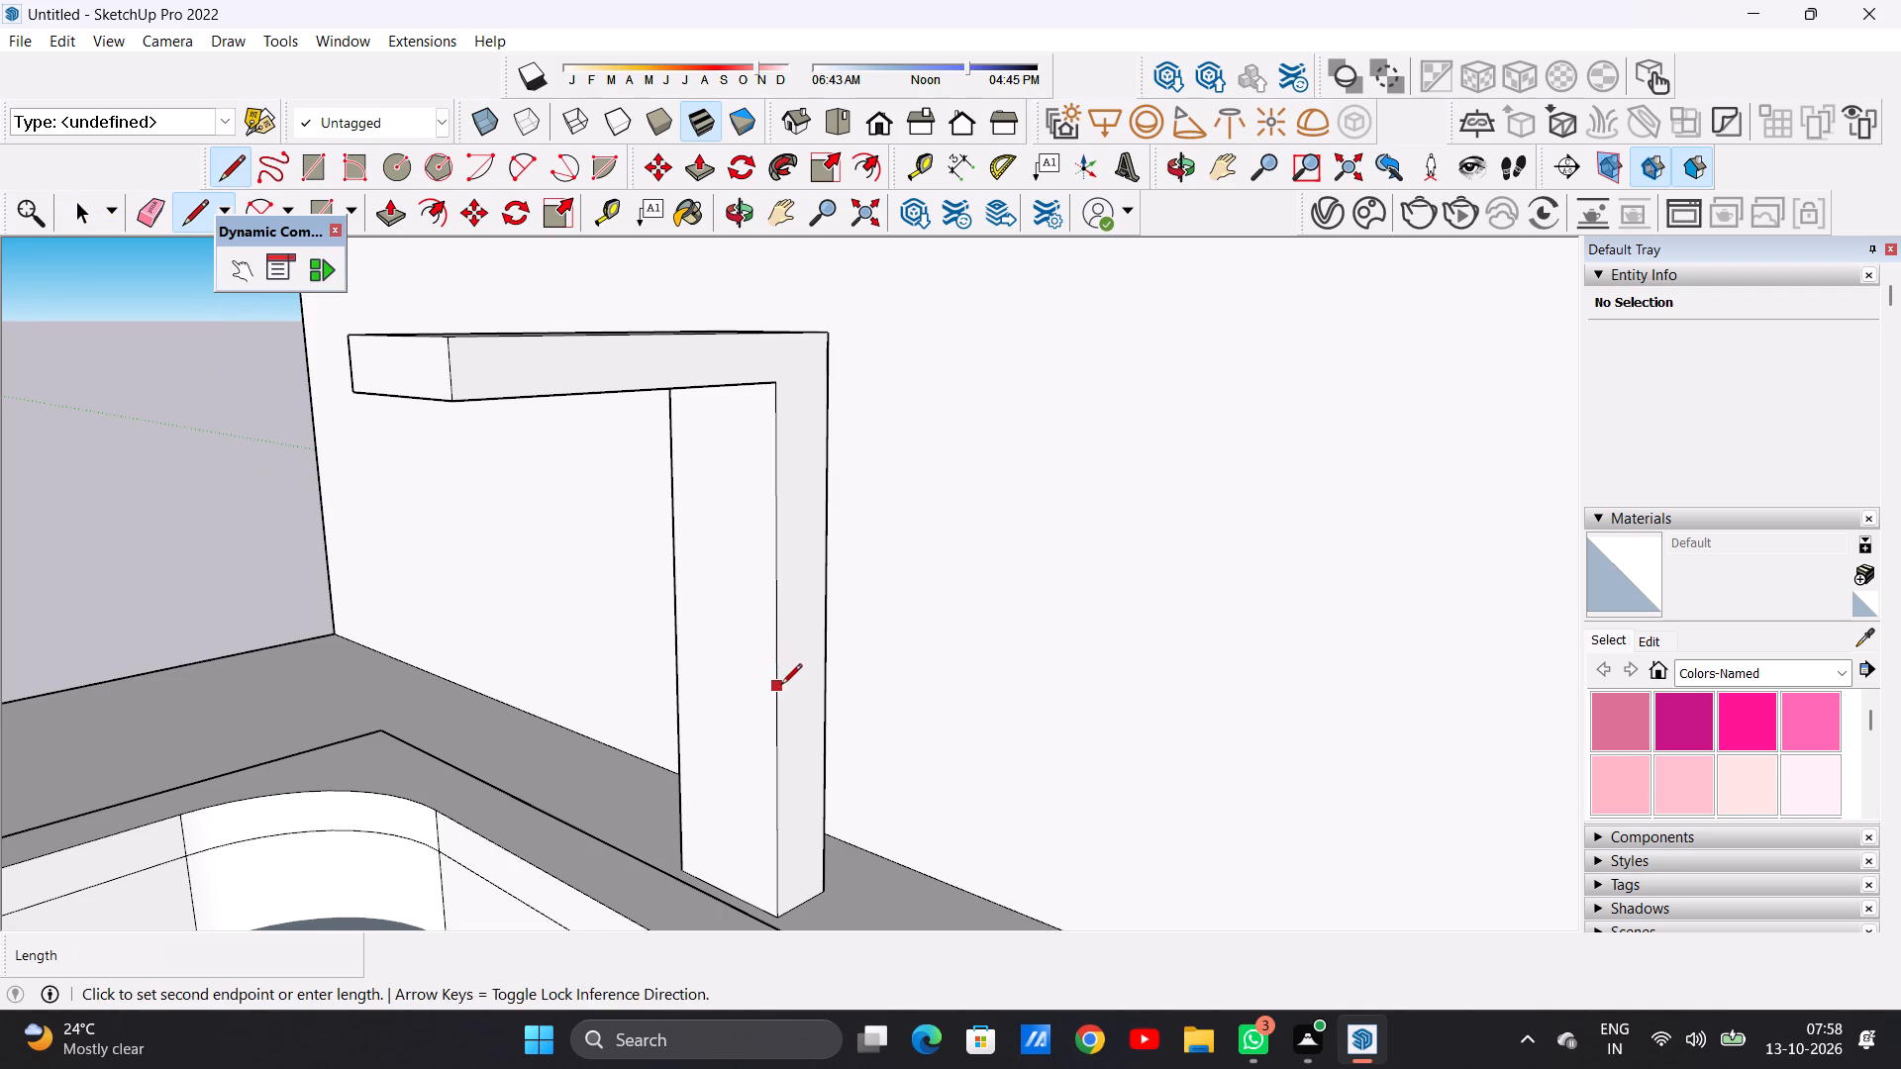
pyautogui.click(827, 670)
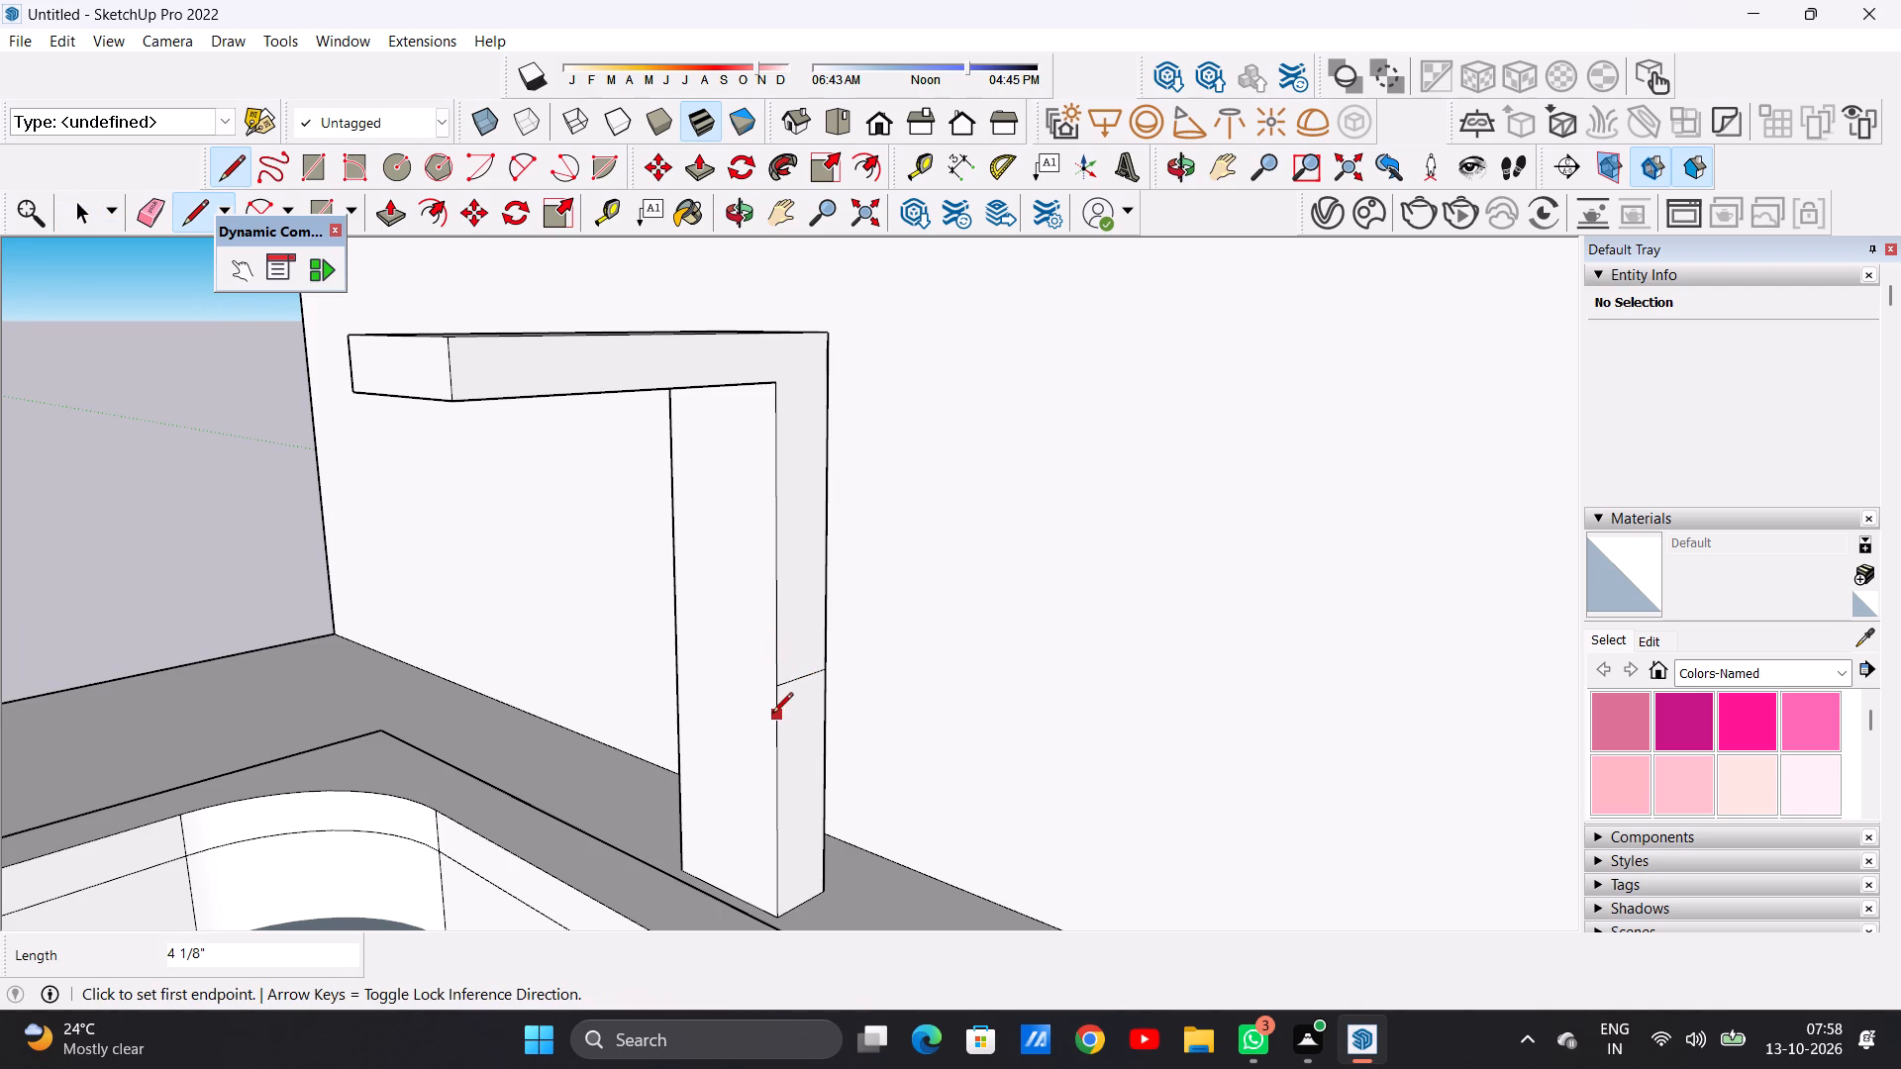
pyautogui.click(775, 713)
pyautogui.click(827, 698)
# Pull the narrow strip between the two lines out 1 3/16" from the post's side as the lever base.
pyautogui.press('p')
pyautogui.scroll(2, 804, 699)
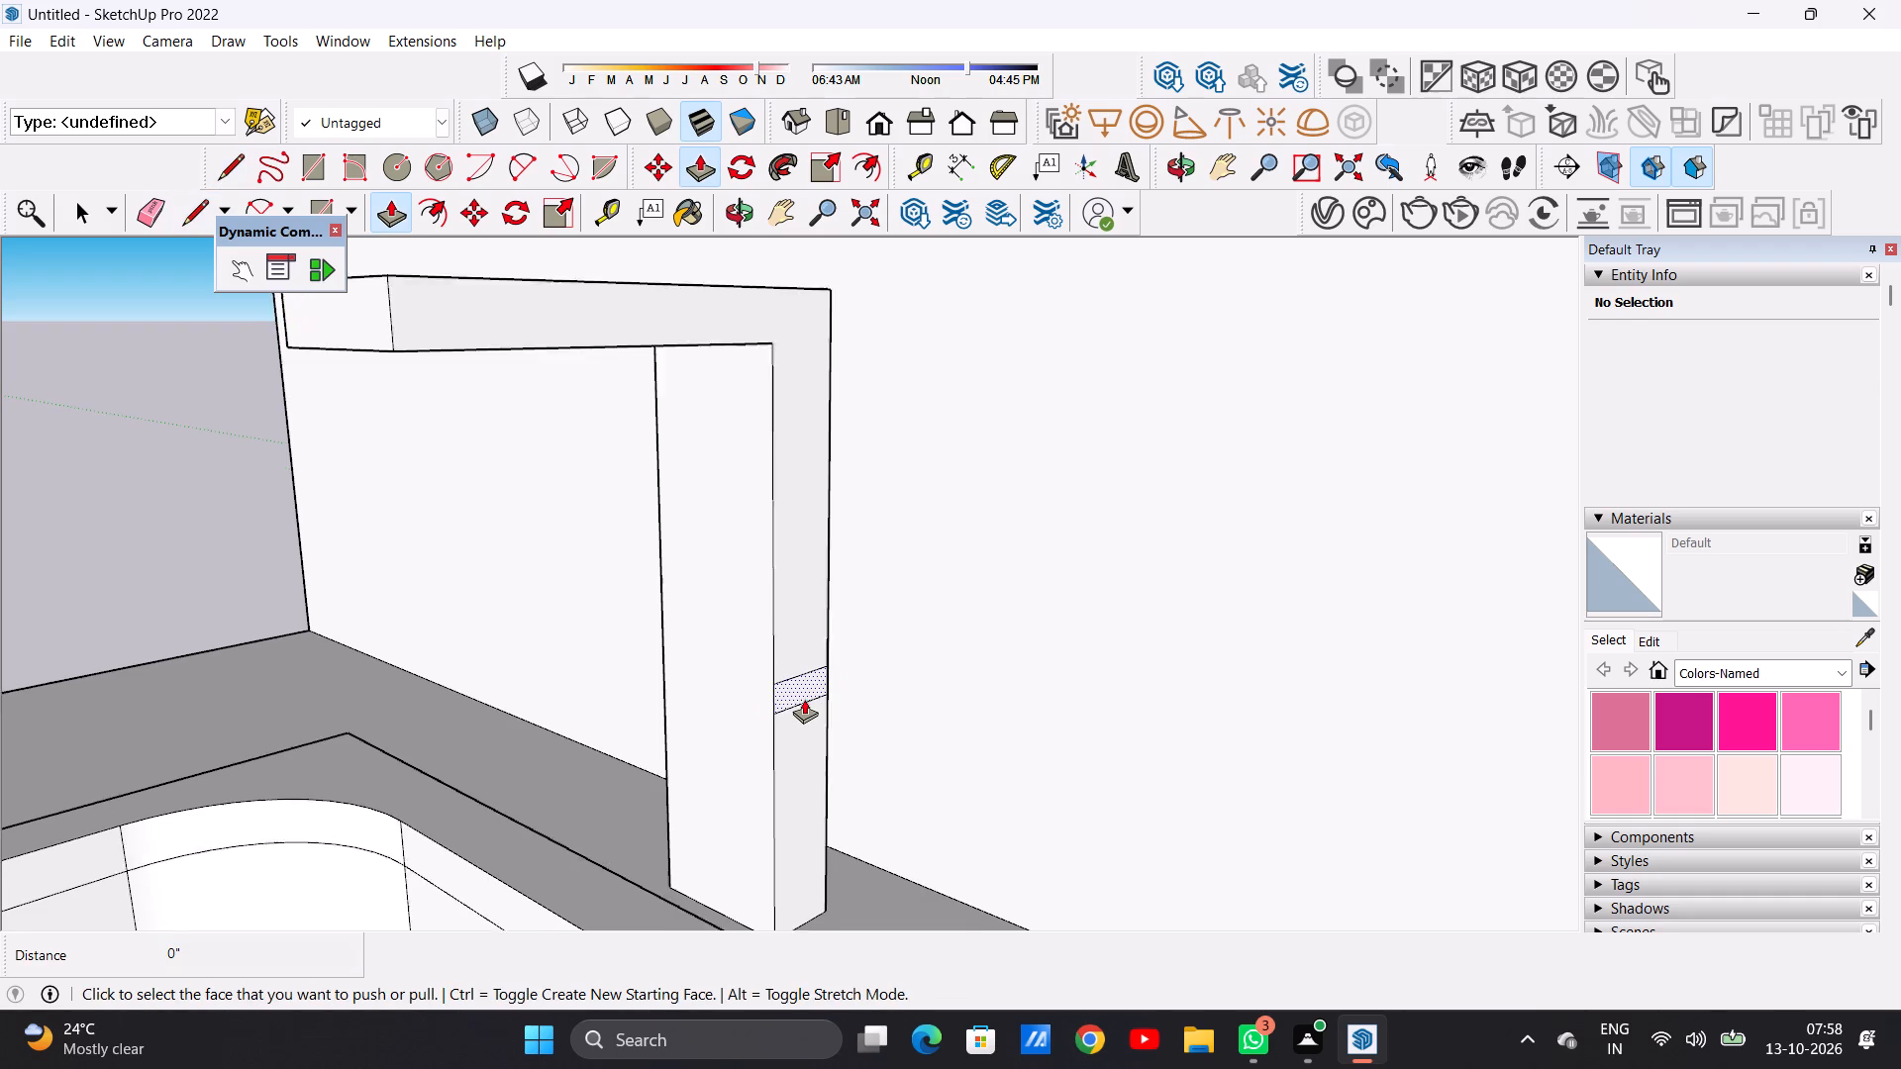
pyautogui.click(786, 682)
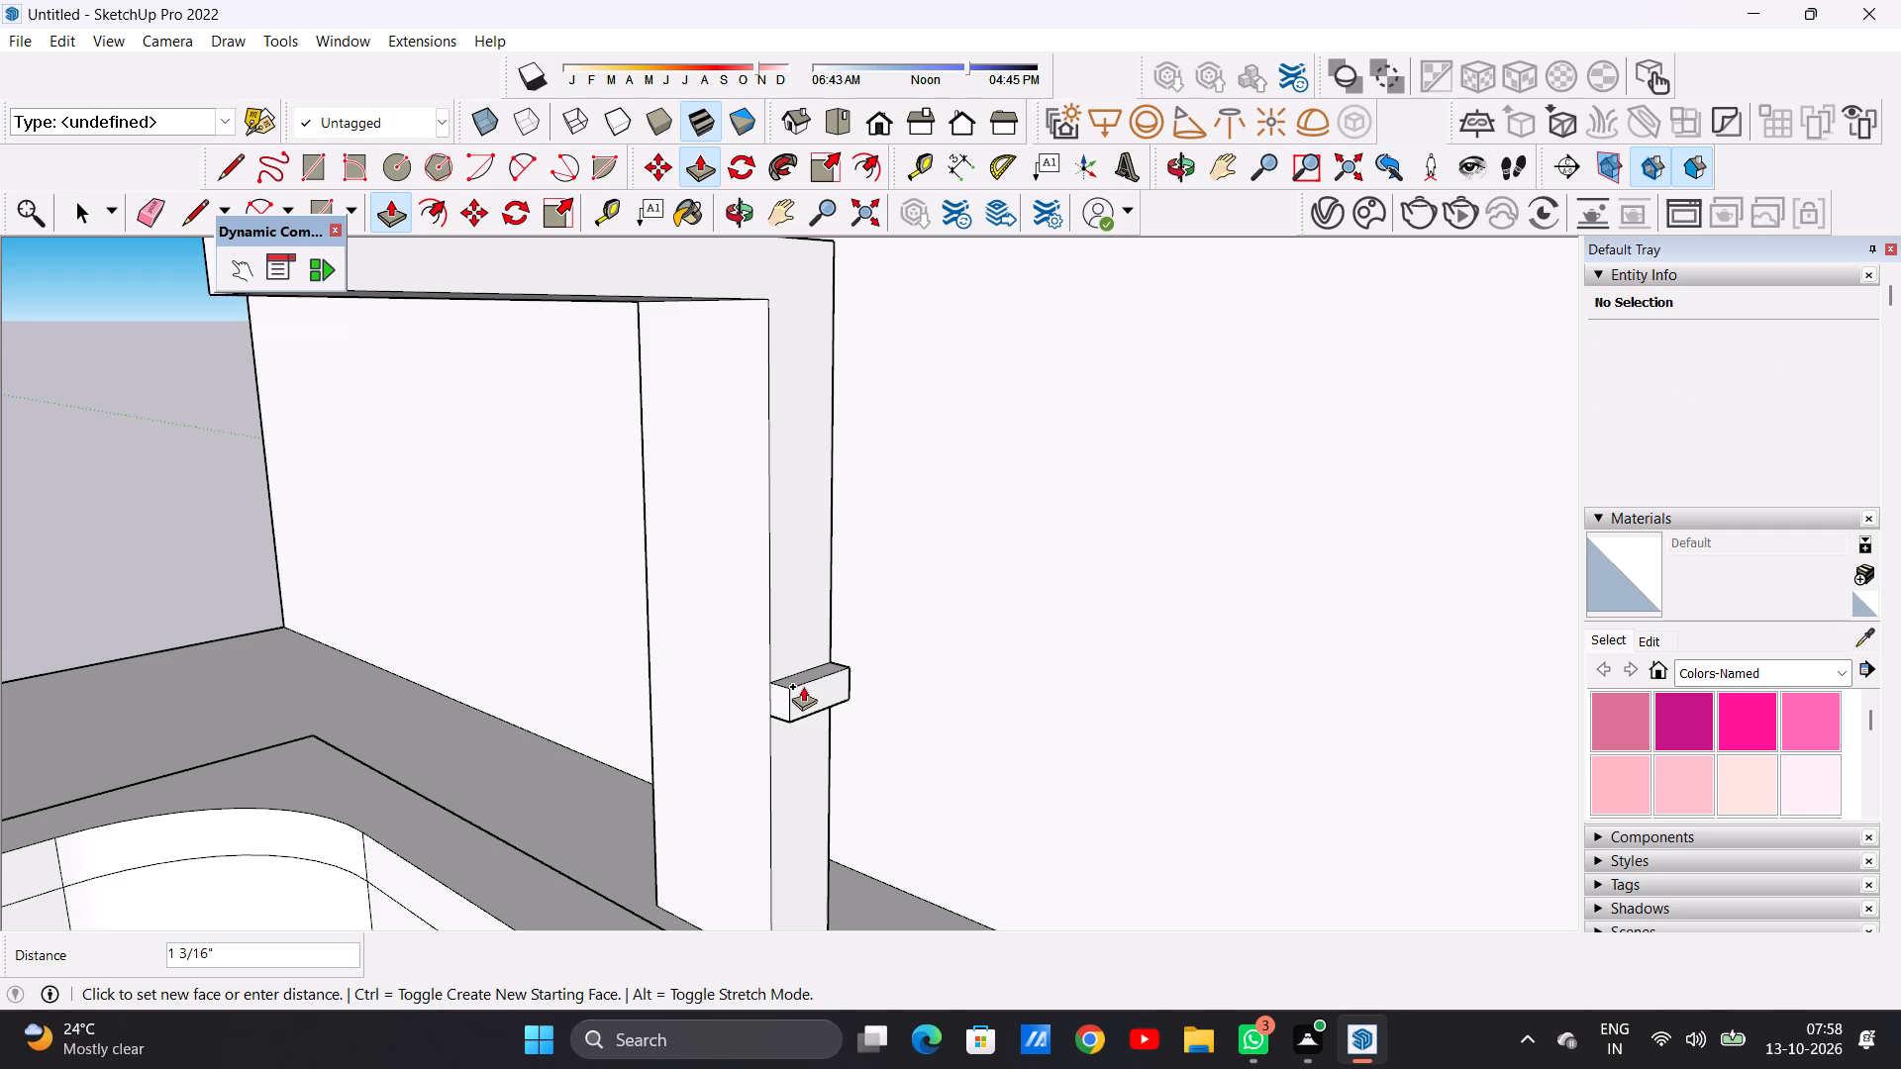
pyautogui.click(805, 689)
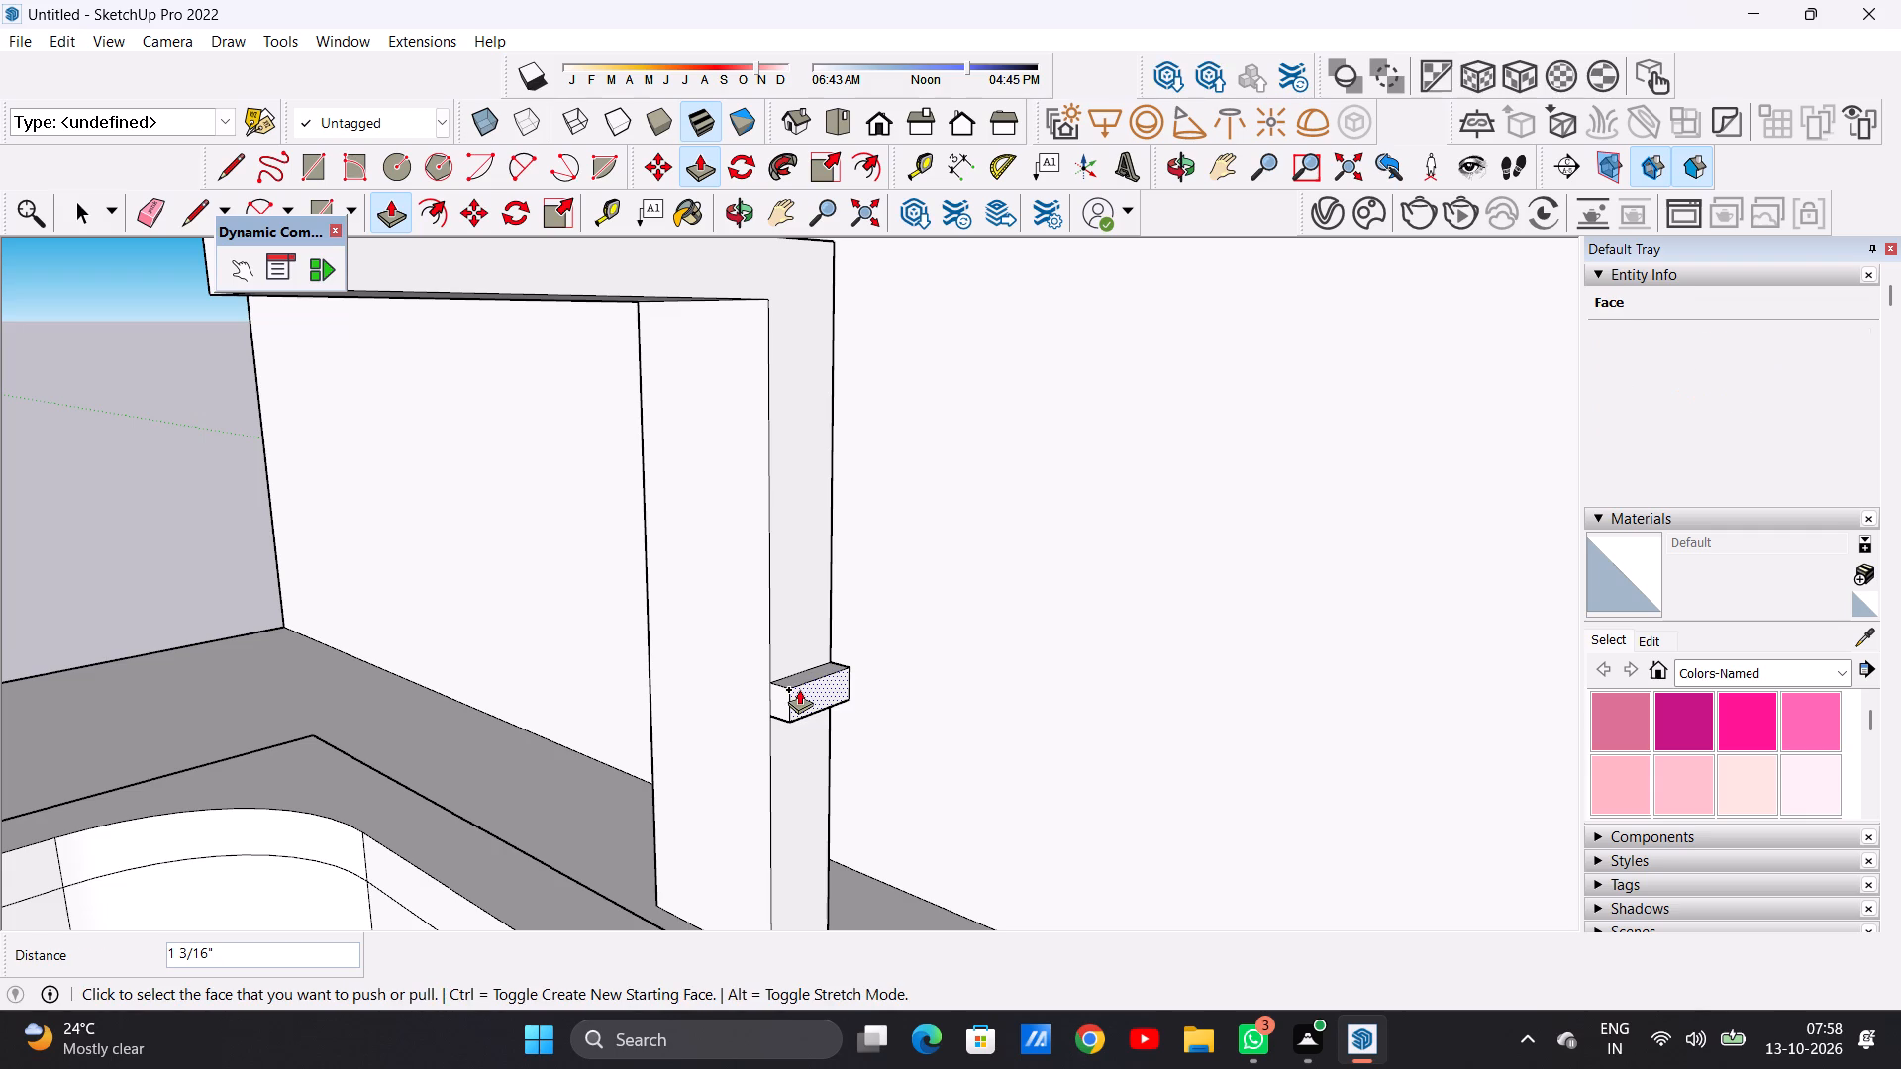
pyautogui.press('space')
# Split the lever base's sink-facing end with a 1 3/16" line and pull its upper part out 2 5/16" toward the sink.
pyautogui.write('L')
pyautogui.scroll(11, 752, 710)
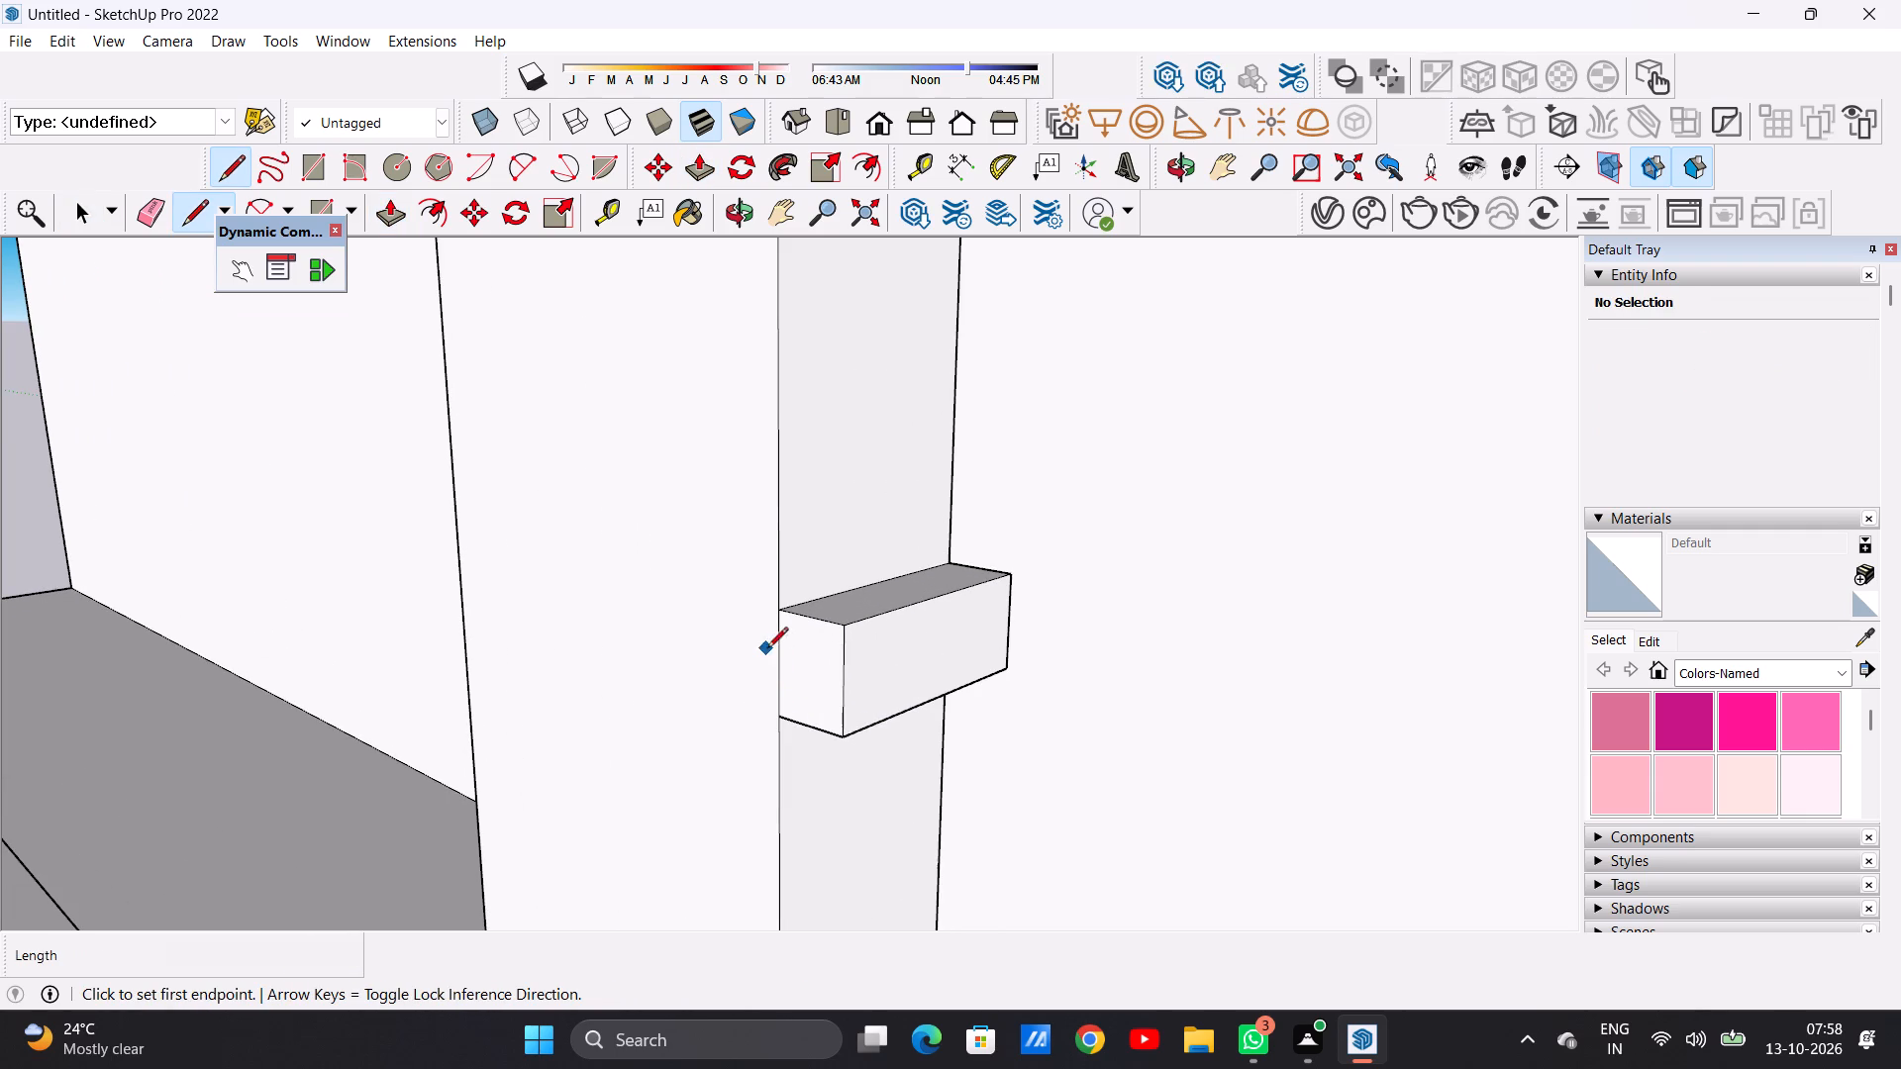
pyautogui.click(781, 649)
pyautogui.click(845, 663)
pyautogui.press('p')
pyautogui.click(821, 633)
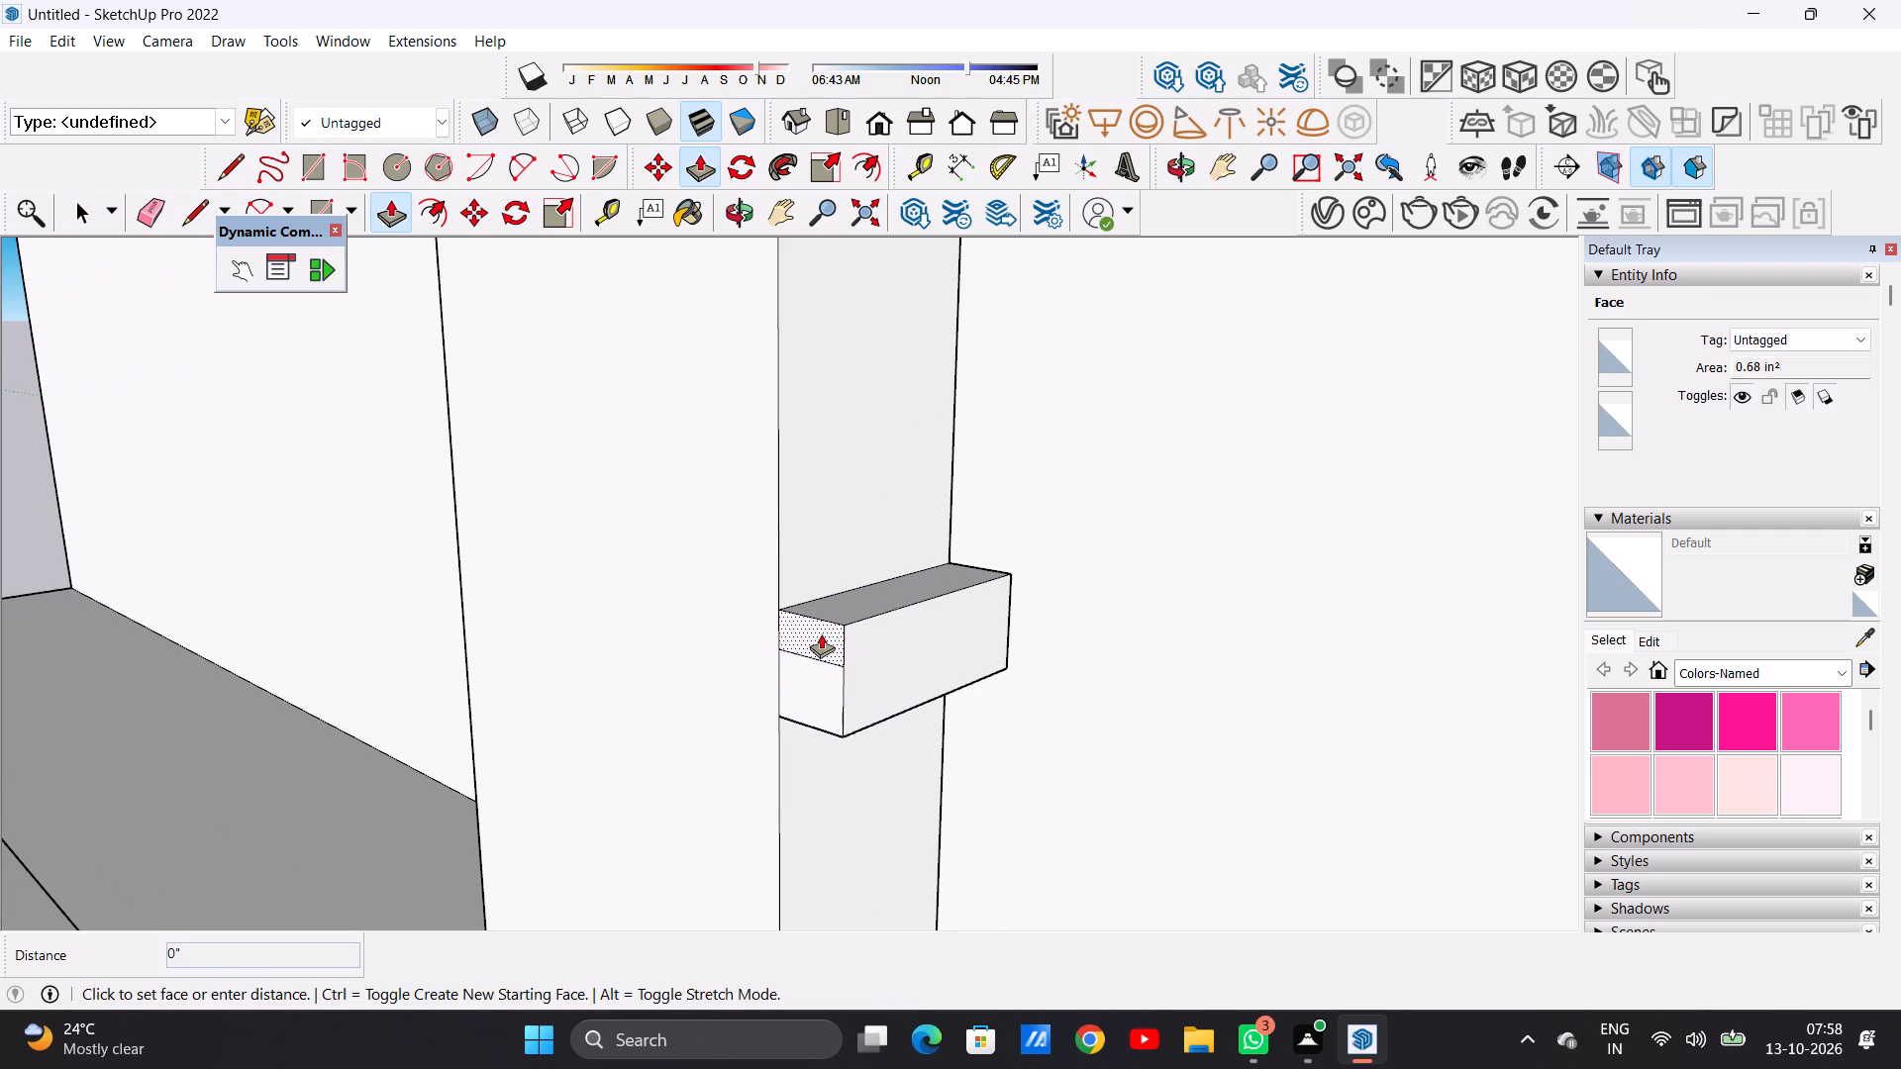
pyautogui.click(699, 692)
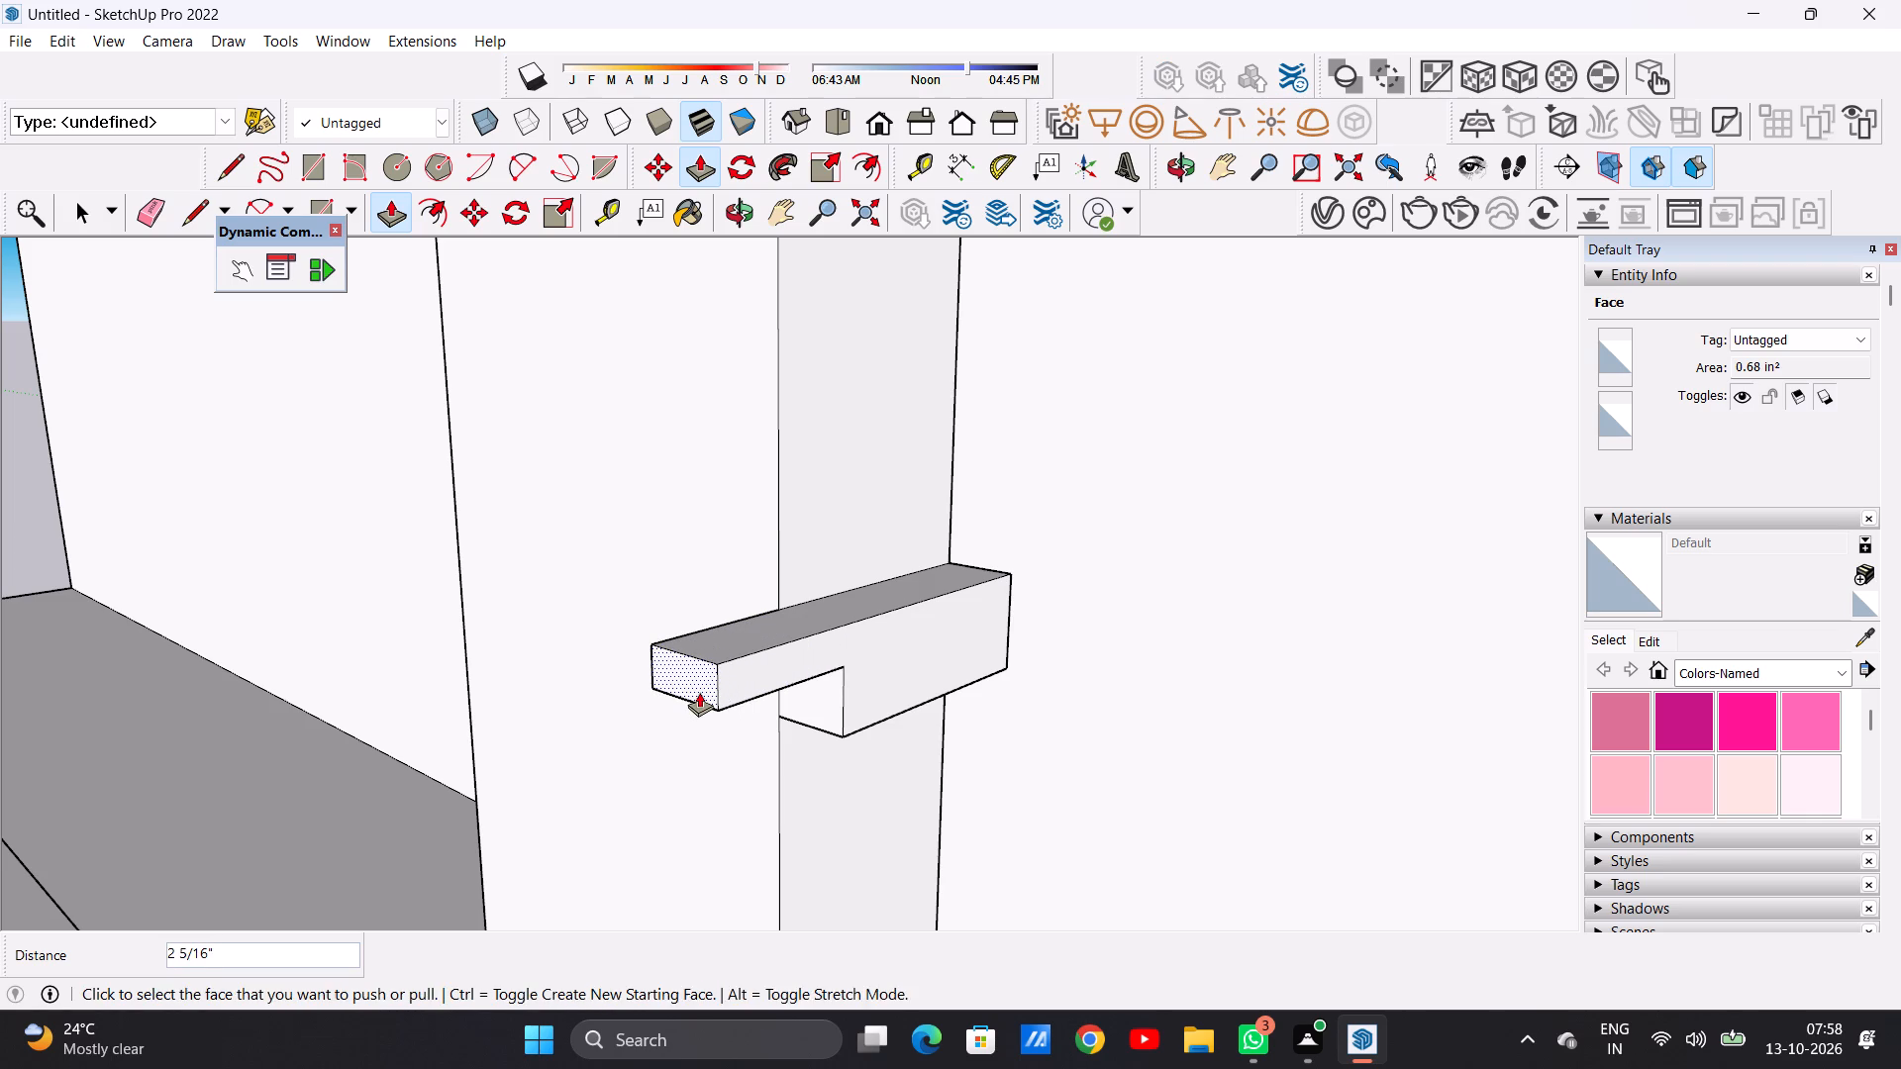
pyautogui.press('space')
# Examine the faucet lever's size and position from several angles around the sink.
pyautogui.scroll(-20, 941, 662)
pyautogui.scroll(-1, 941, 662)
pyautogui.moveTo(705, 693); pyautogui.dragTo(1057, 612, button='middle')
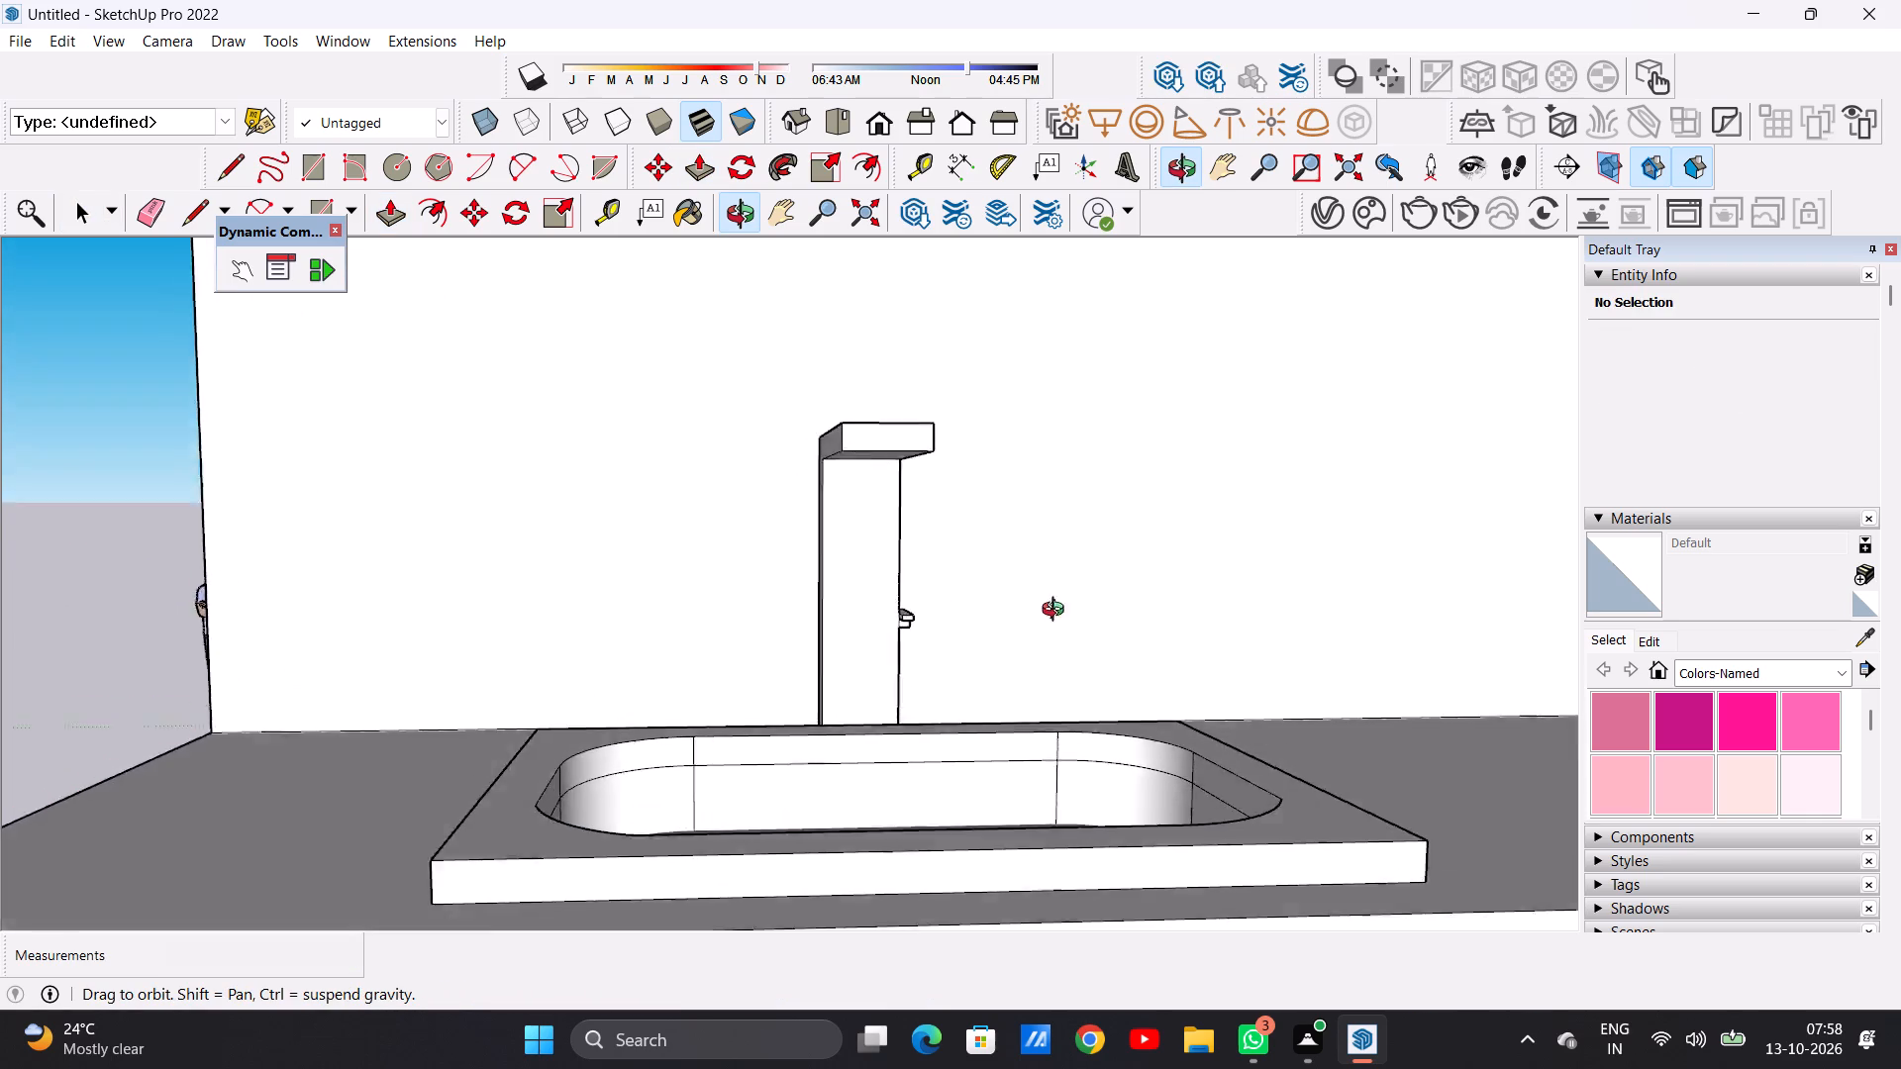
pyautogui.moveTo(1057, 612); pyautogui.dragTo(1048, 773, button='middle')
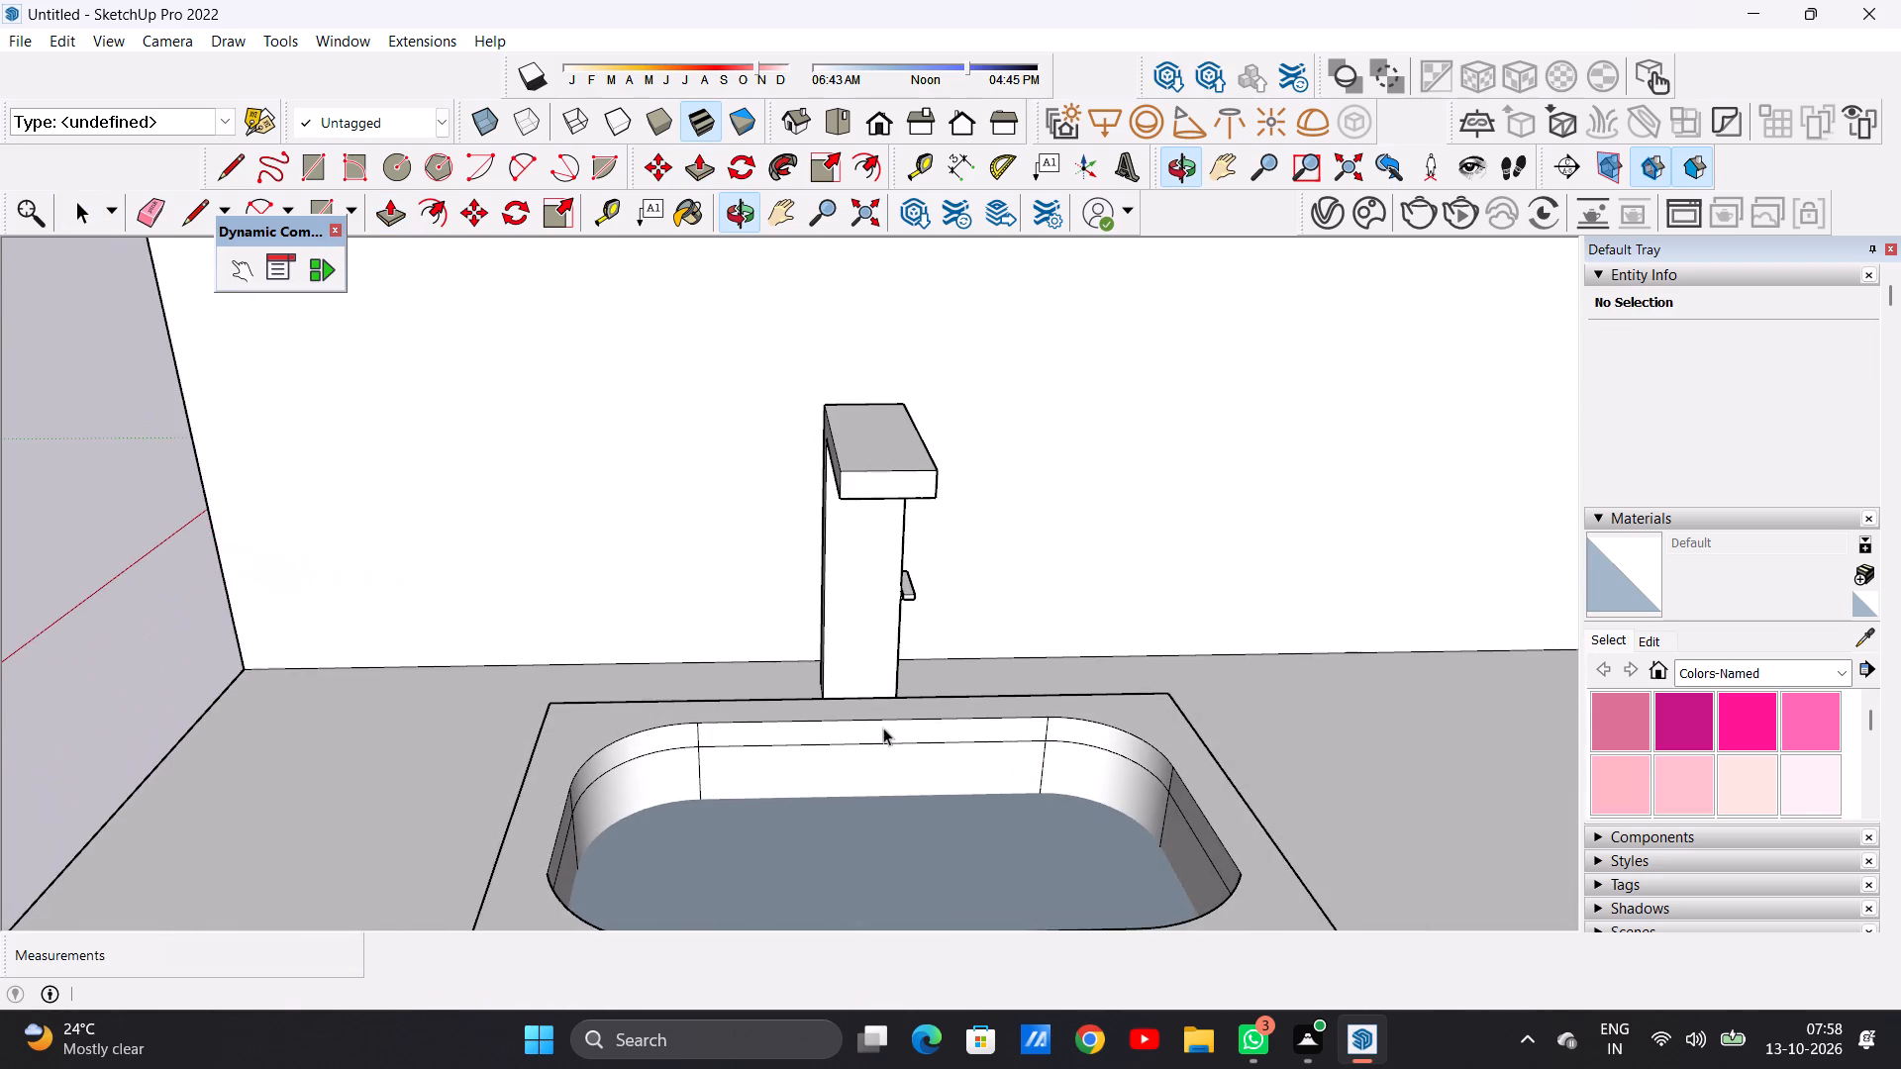
pyautogui.moveTo(882, 728); pyautogui.dragTo(821, 732, button='middle')
pyautogui.scroll(-7, 845, 722)
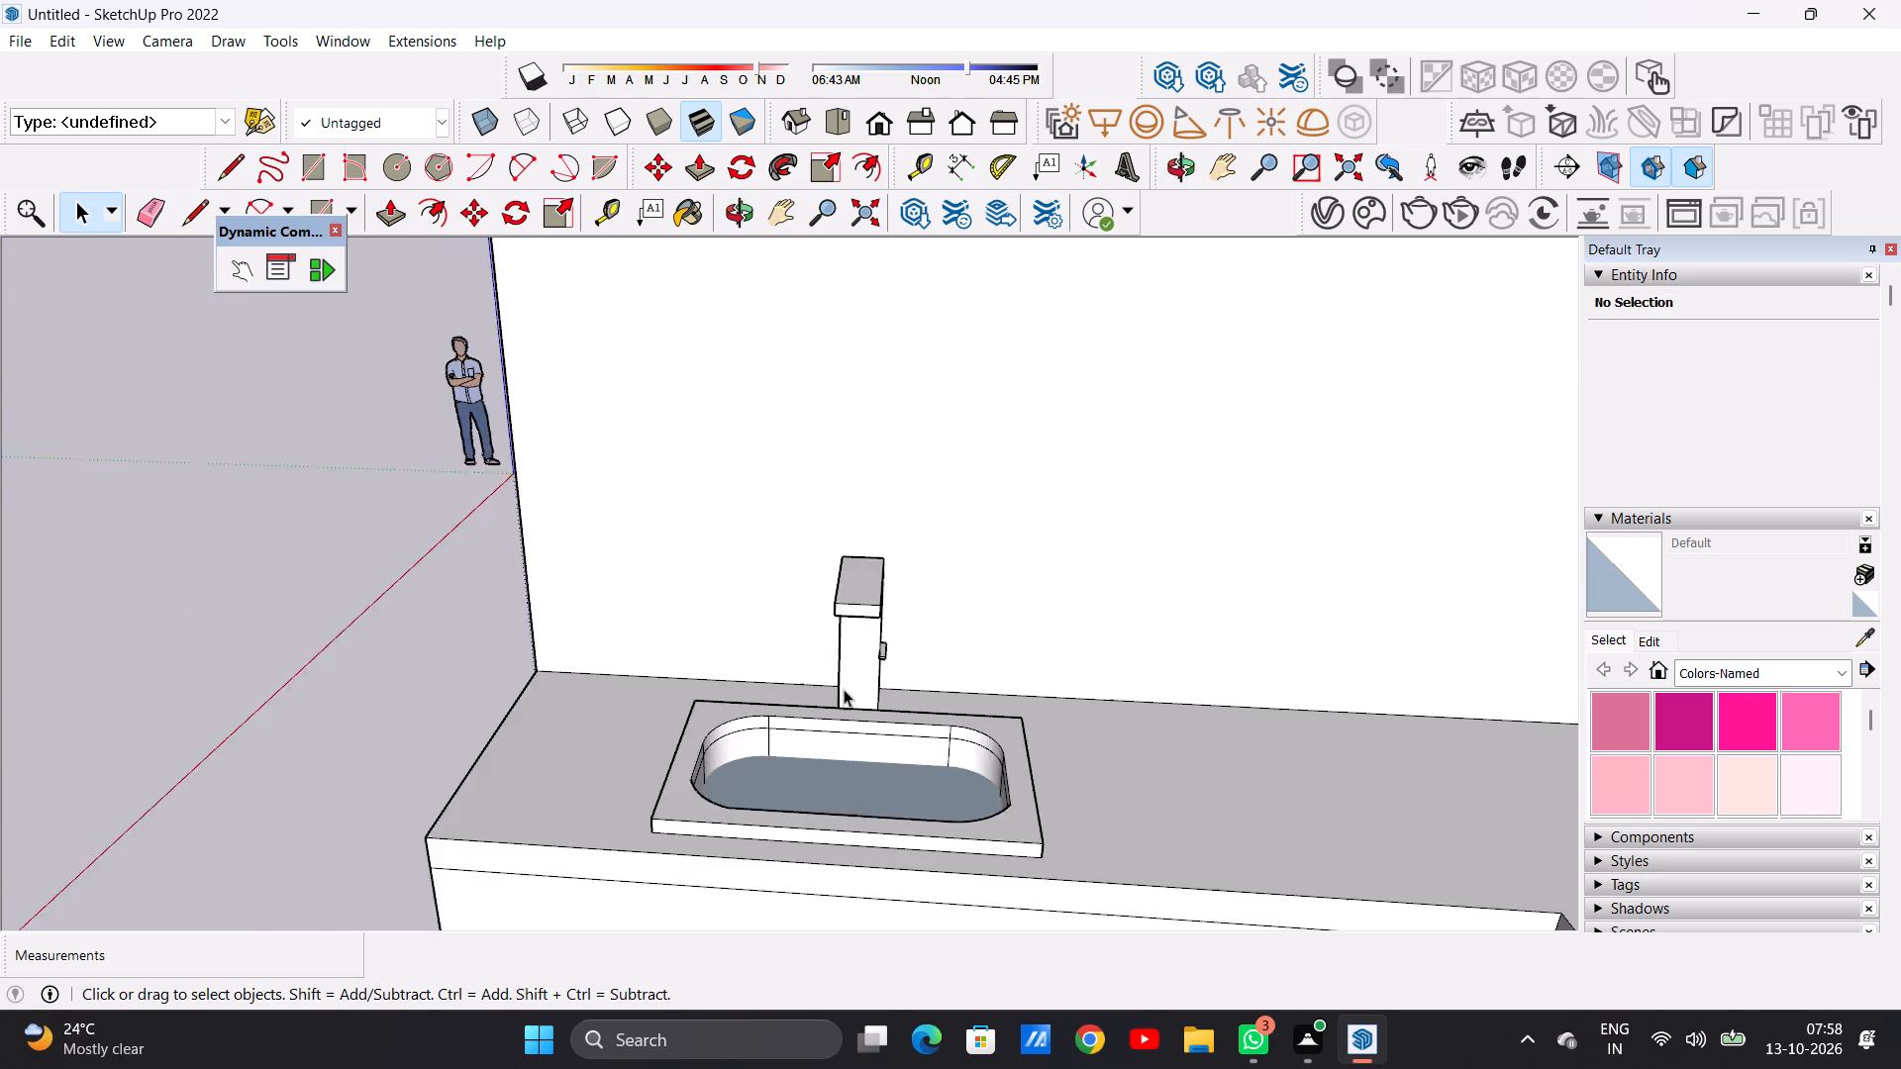
pyautogui.scroll(-6, 844, 689)
pyautogui.scroll(2, 930, 763)
pyautogui.moveTo(930, 763); pyautogui.dragTo(804, 628, button='middle')
pyautogui.scroll(15, 854, 649)
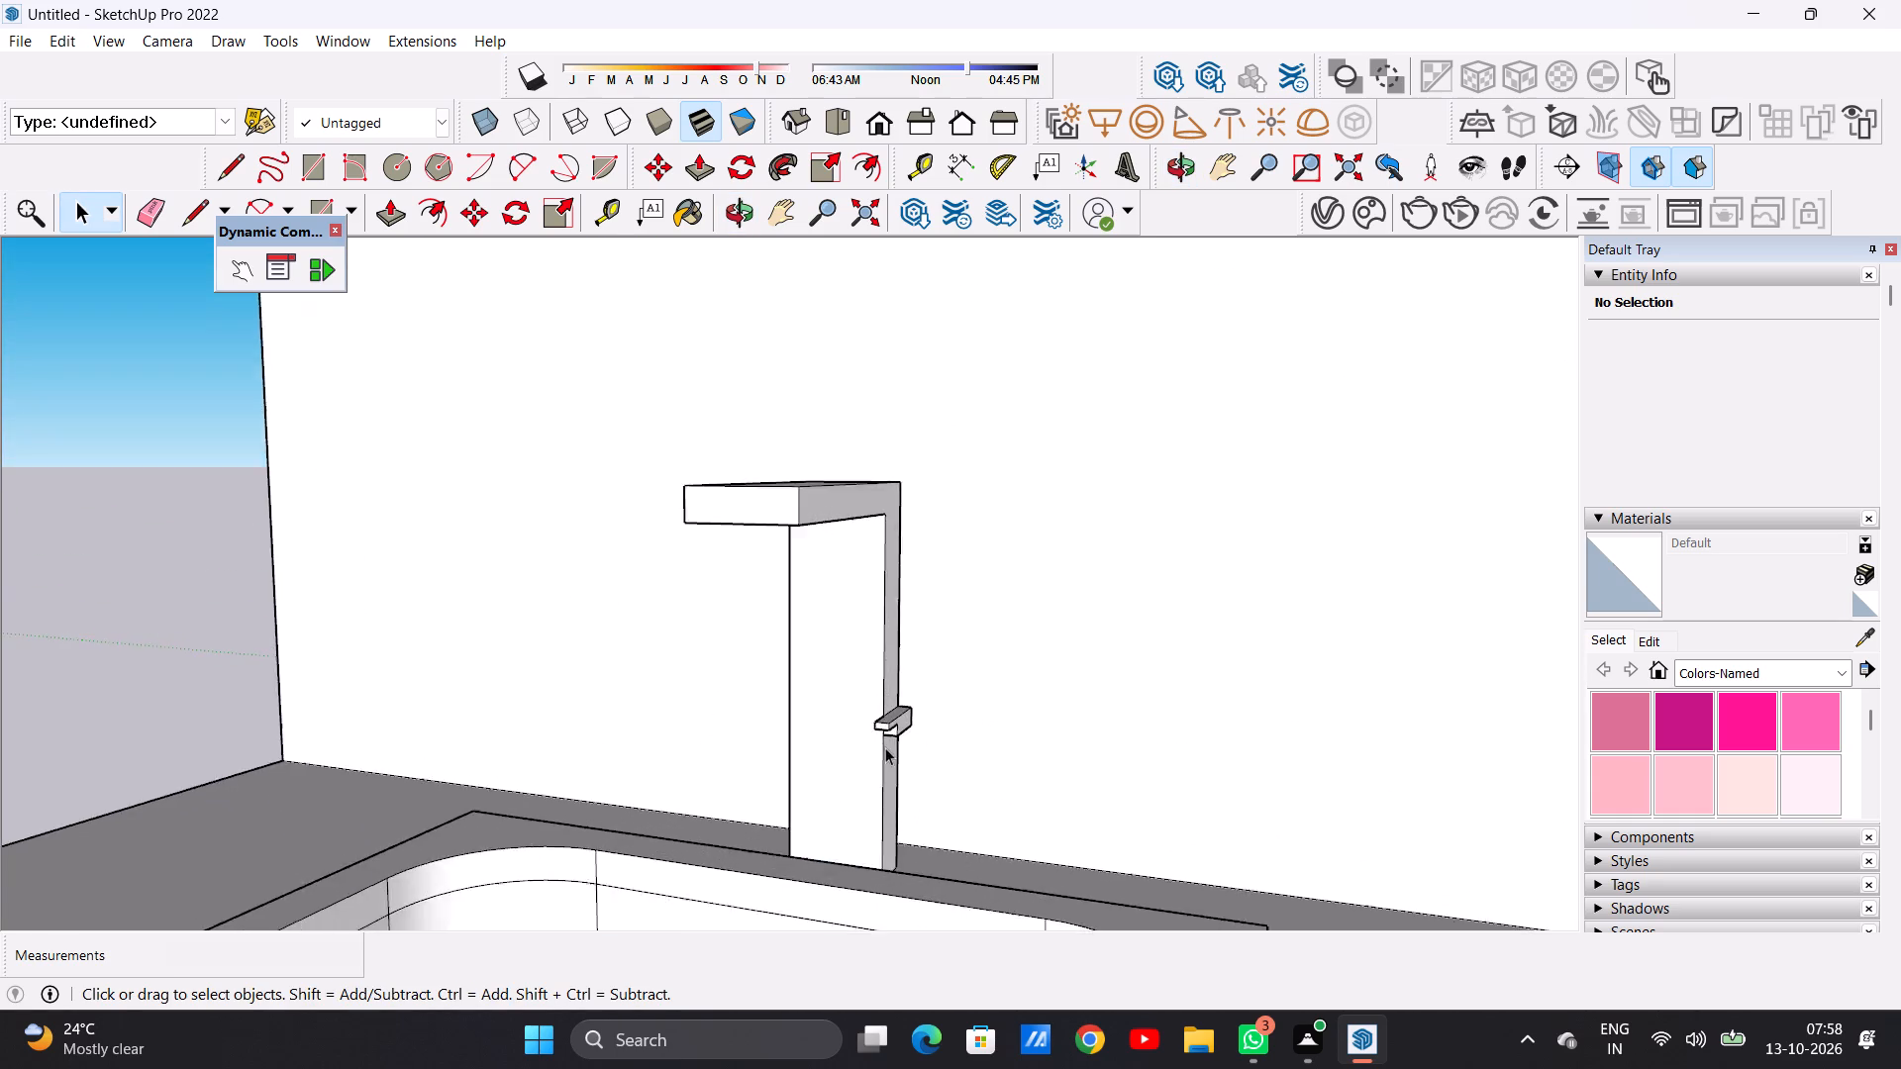
pyautogui.scroll(10, 885, 747)
pyautogui.scroll(-19, 885, 747)
pyautogui.scroll(4, 893, 741)
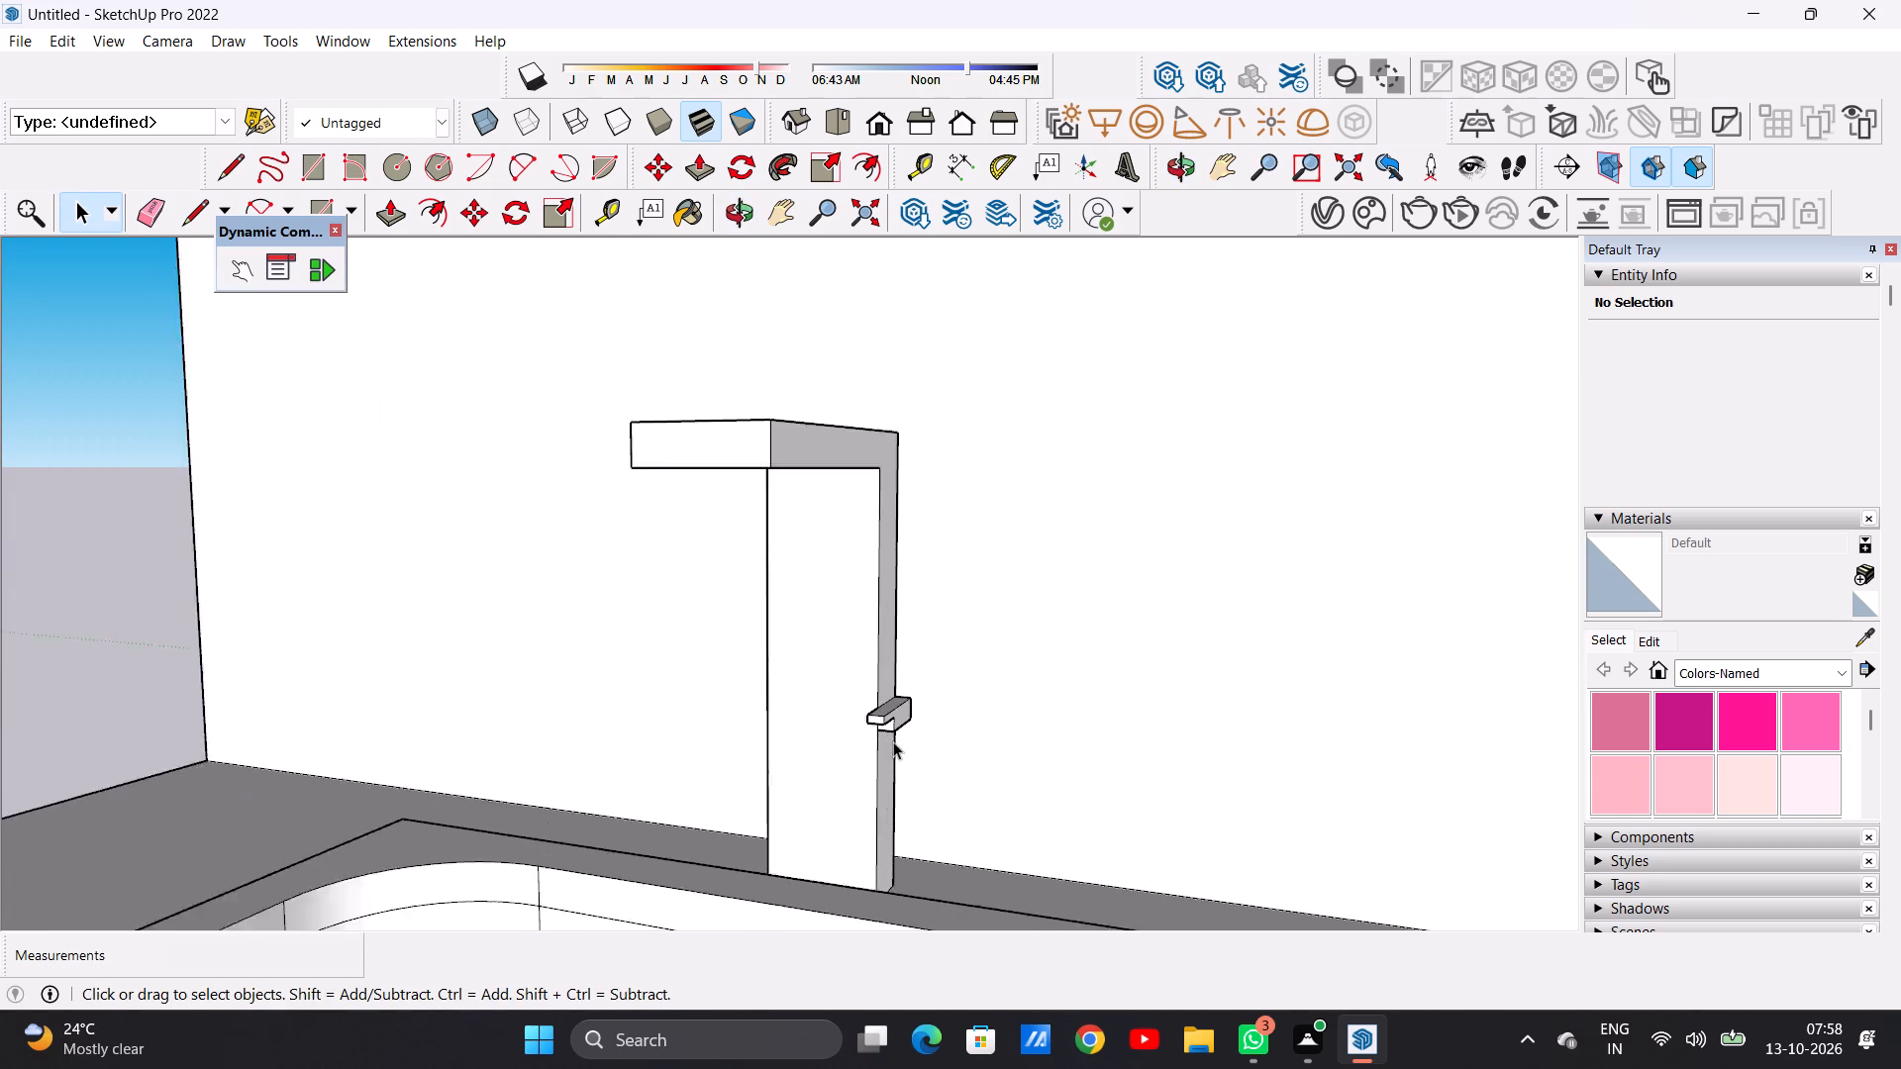
pyautogui.scroll(4, 893, 741)
pyautogui.scroll(-1, 879, 753)
pyautogui.scroll(7, 879, 753)
pyautogui.scroll(-14, 845, 716)
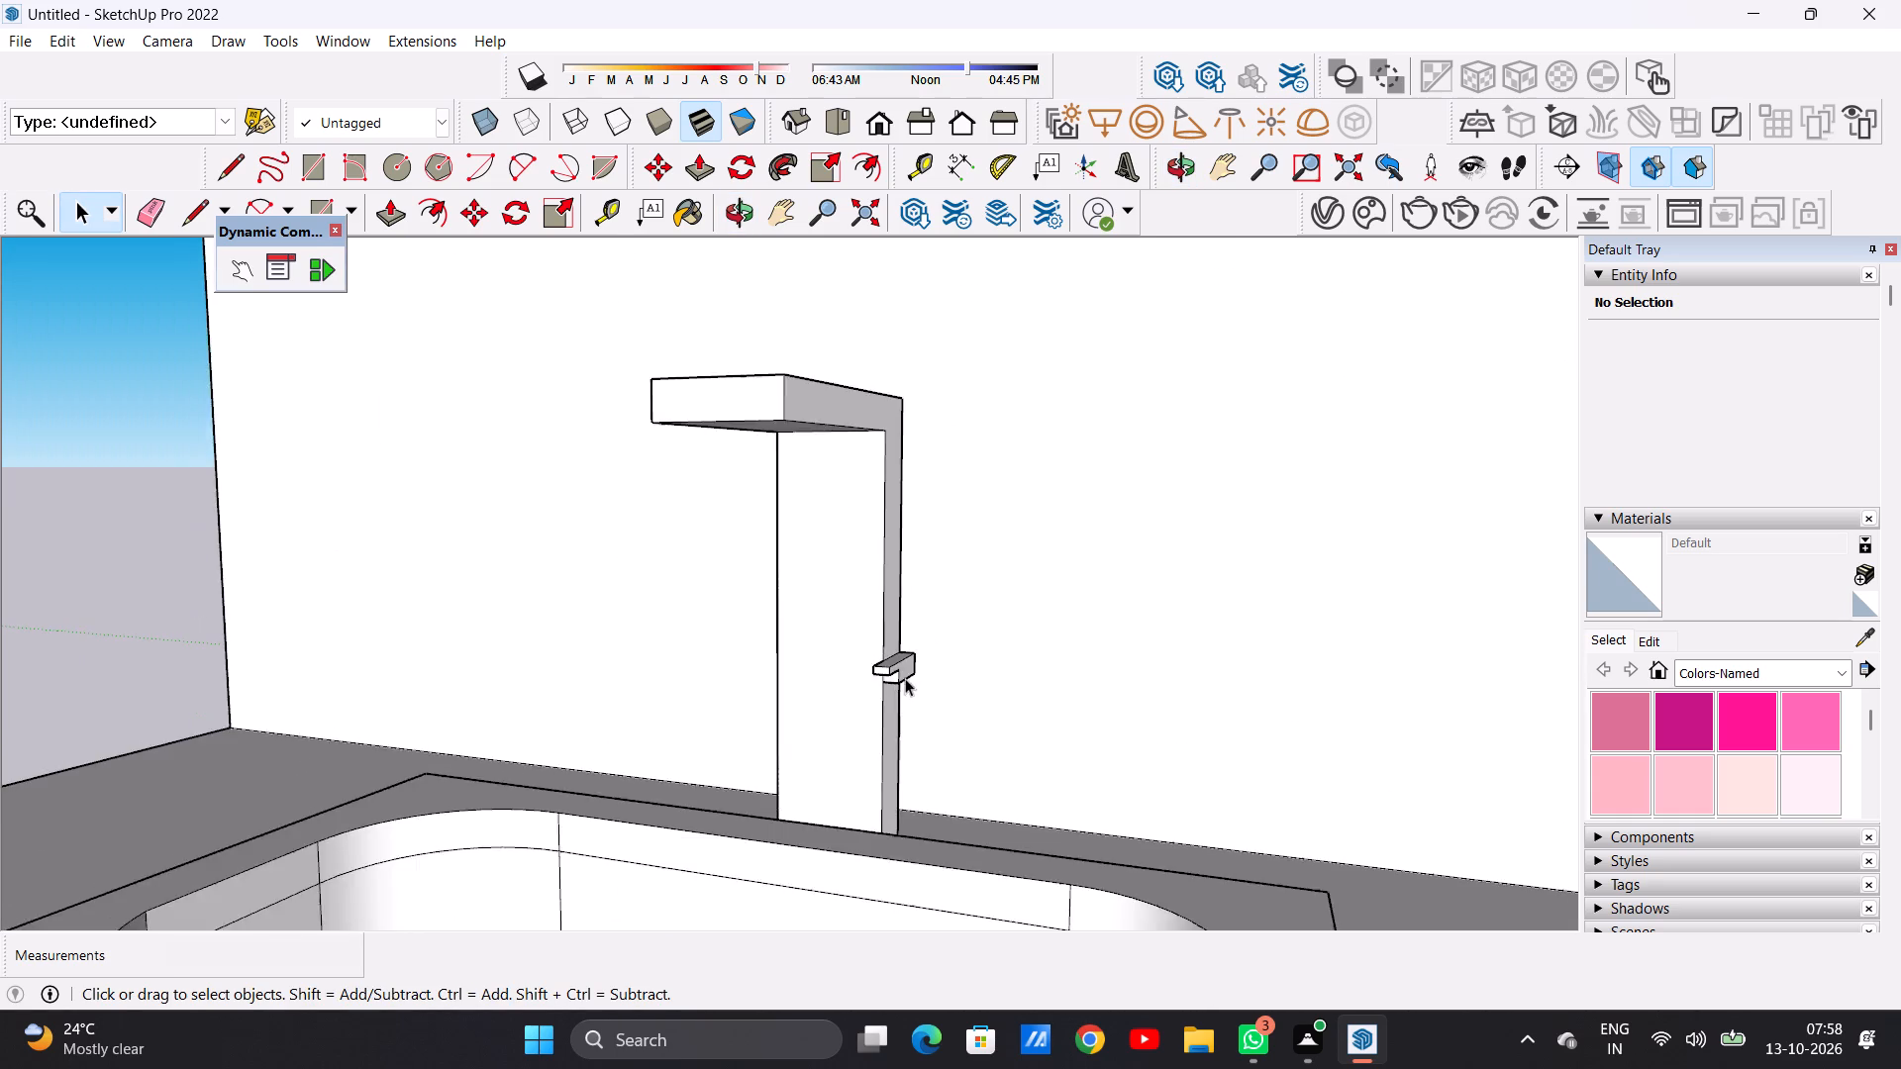
pyautogui.scroll(-9, 905, 678)
pyautogui.moveTo(793, 715); pyautogui.dragTo(1124, 770, button='middle')
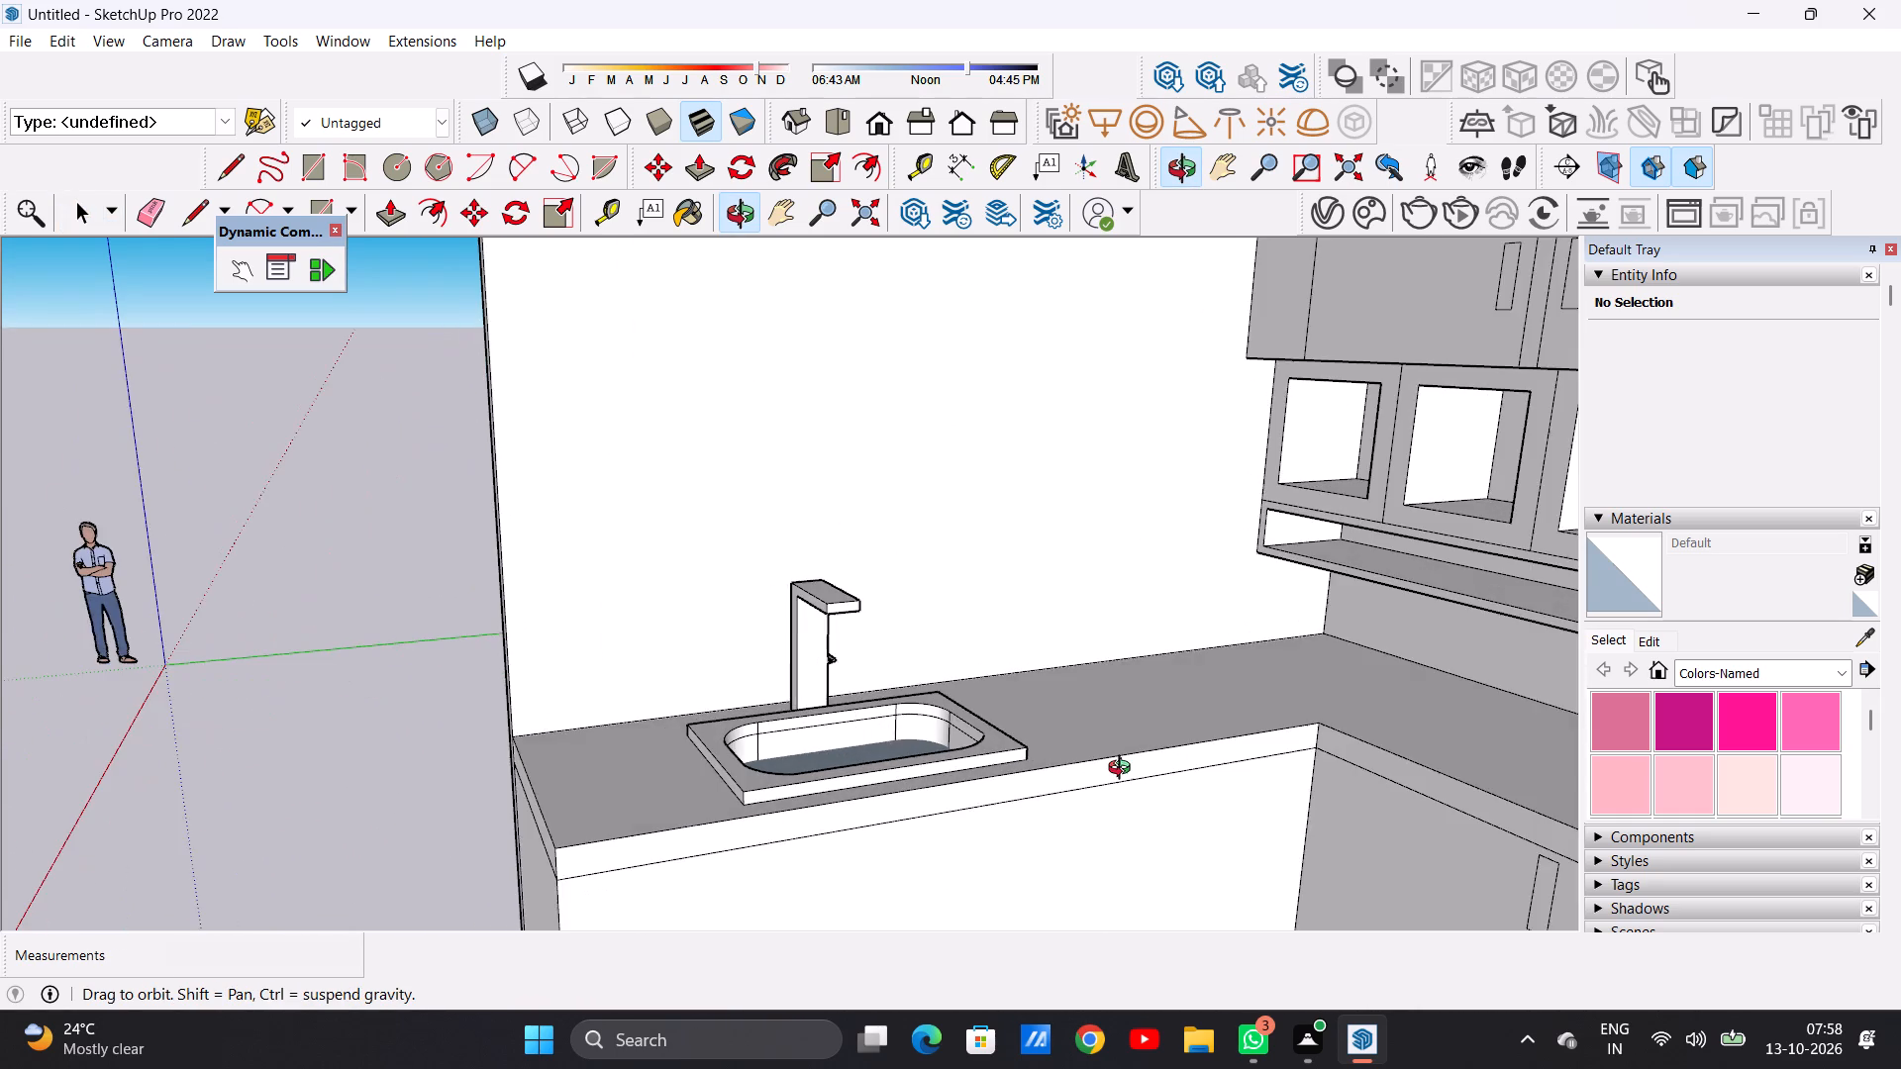
pyautogui.moveTo(1124, 770); pyautogui.dragTo(769, 784, button='middle')
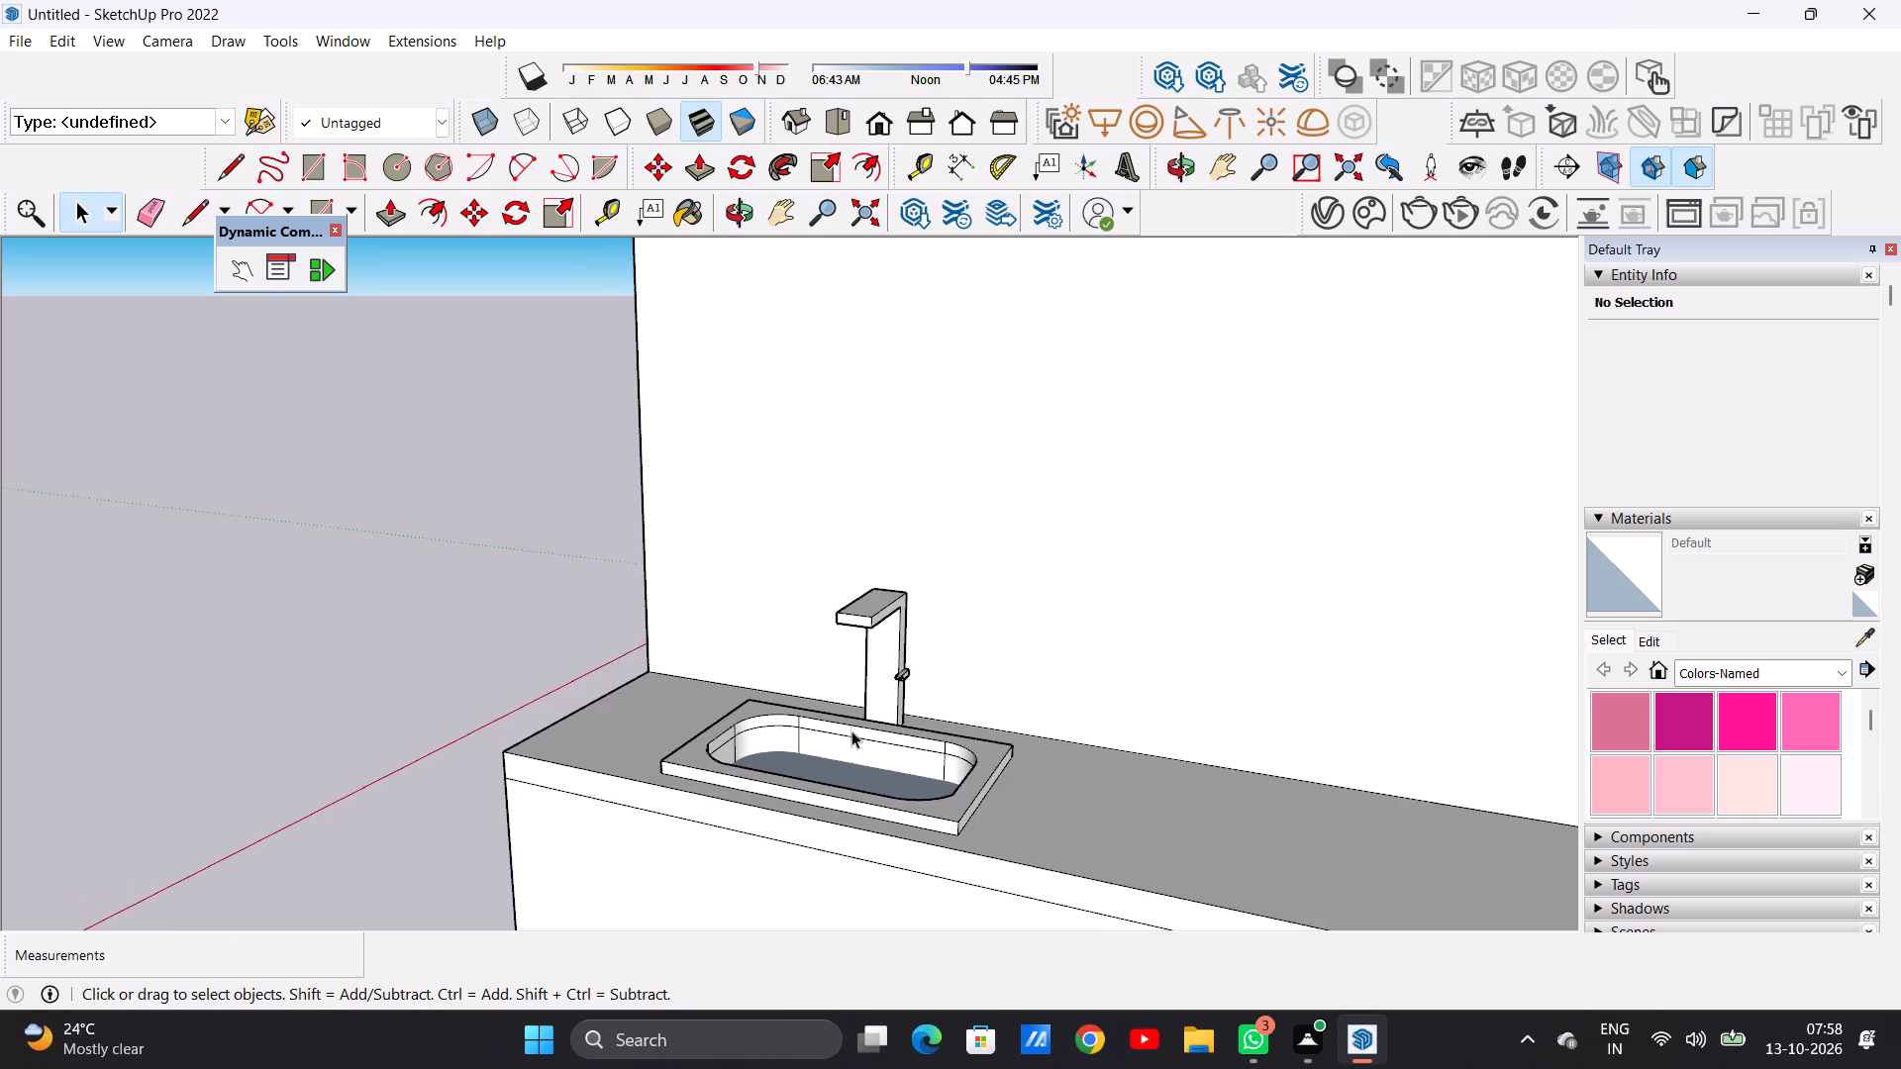
# Extend the lever's end face a further 2 1/4" toward the sink.
pyautogui.scroll(20, 857, 713)
pyautogui.scroll(1, 857, 713)
pyautogui.scroll(4, 934, 647)
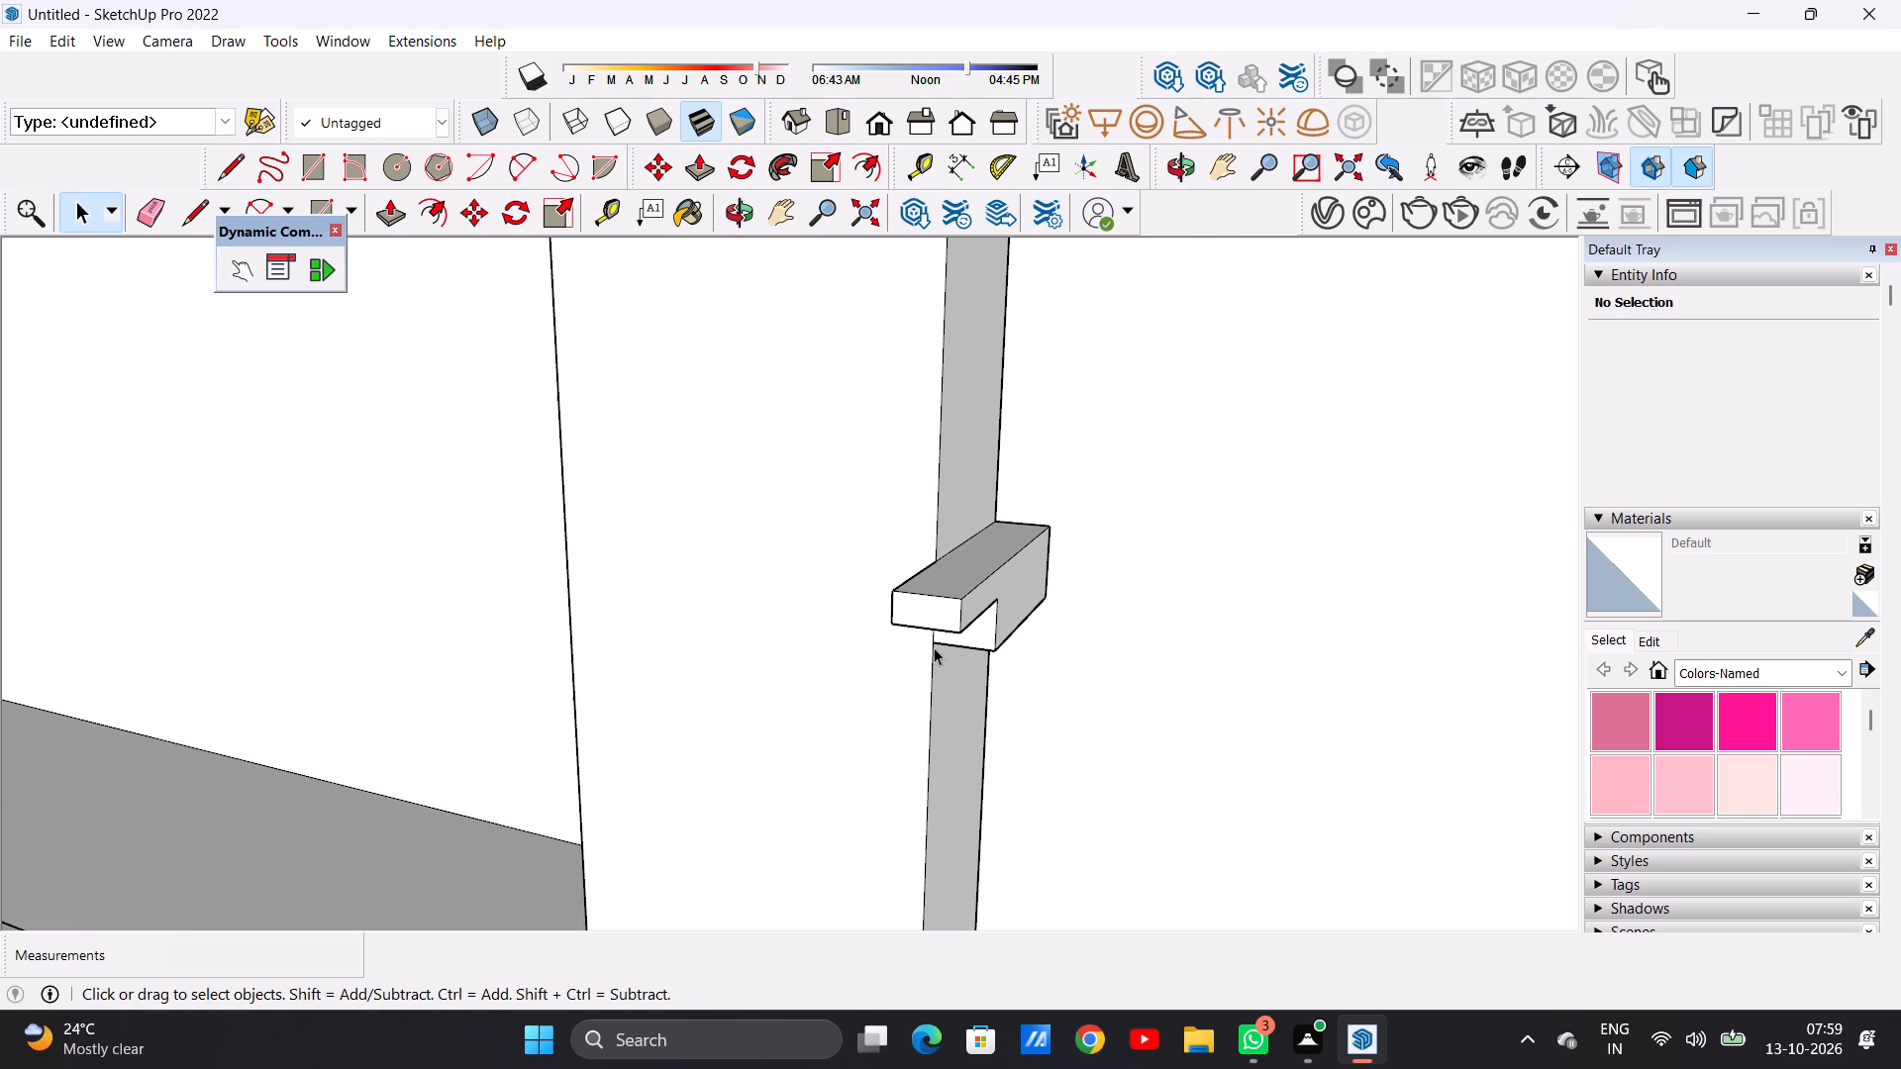
pyautogui.press('p')
pyautogui.click(933, 610)
pyautogui.click(876, 638)
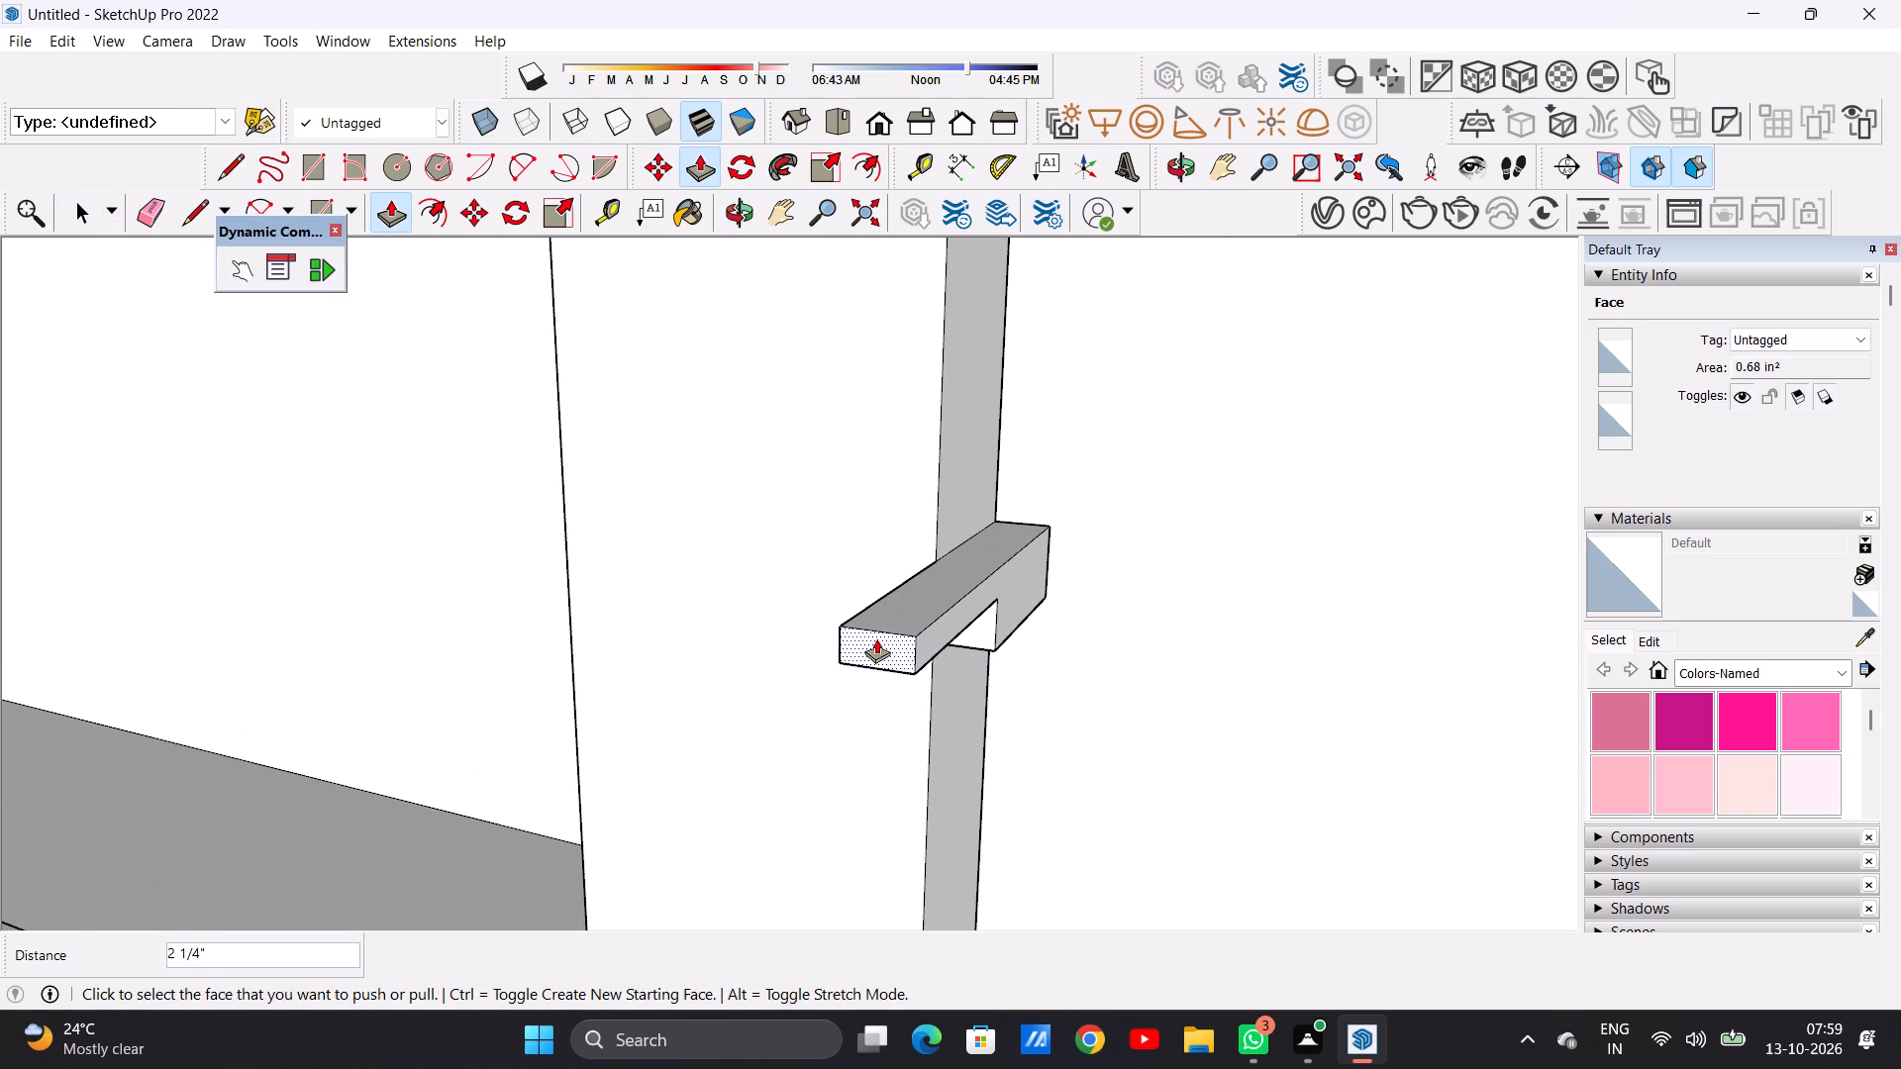
# Pull the lever's outer side face slightly outward to widen the lever.
pyautogui.click(1015, 584)
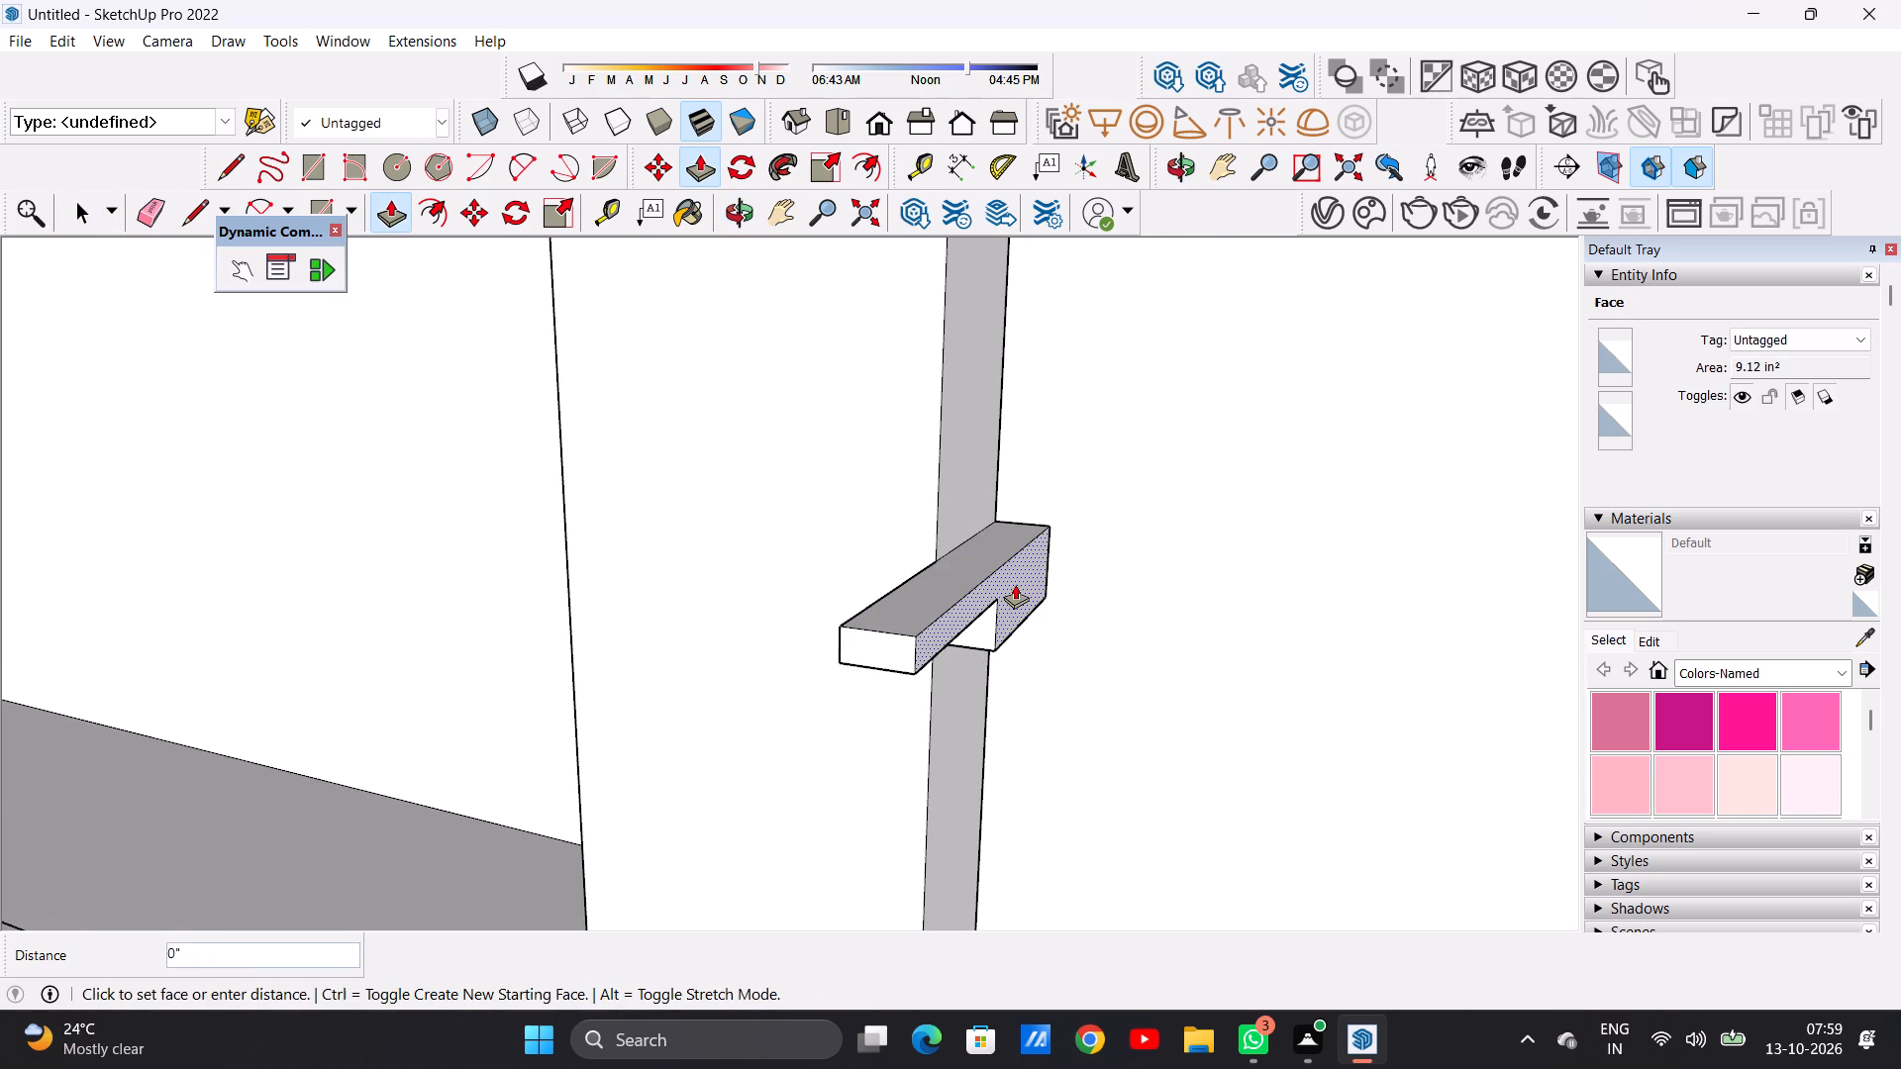
pyautogui.click(1045, 600)
pyautogui.press('space')
# Examine the lengthened lever and the faucet in relation to the sink and the whole kitchen.
pyautogui.scroll(-8, 943, 630)
pyautogui.scroll(1, 947, 631)
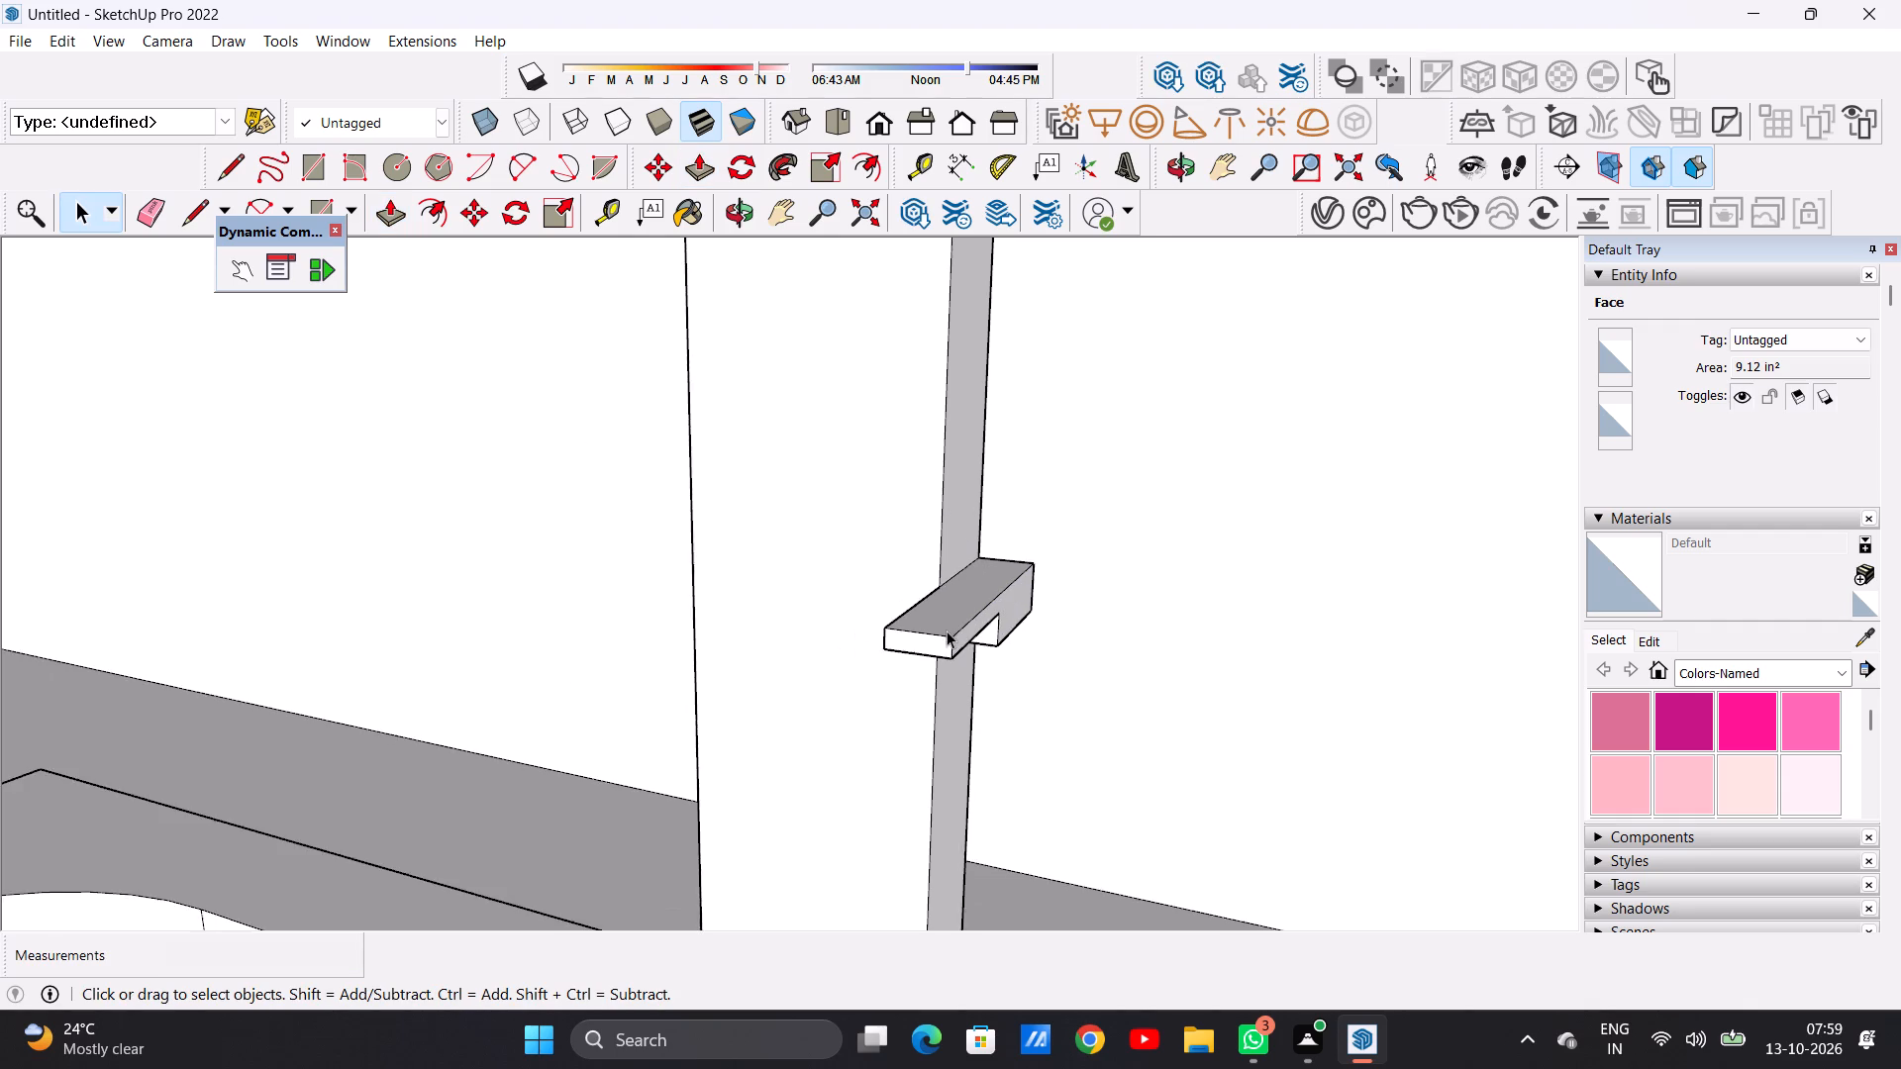
pyautogui.scroll(-20, 964, 627)
pyautogui.scroll(-1, 964, 627)
pyautogui.moveTo(889, 710); pyautogui.dragTo(1150, 913, button='middle')
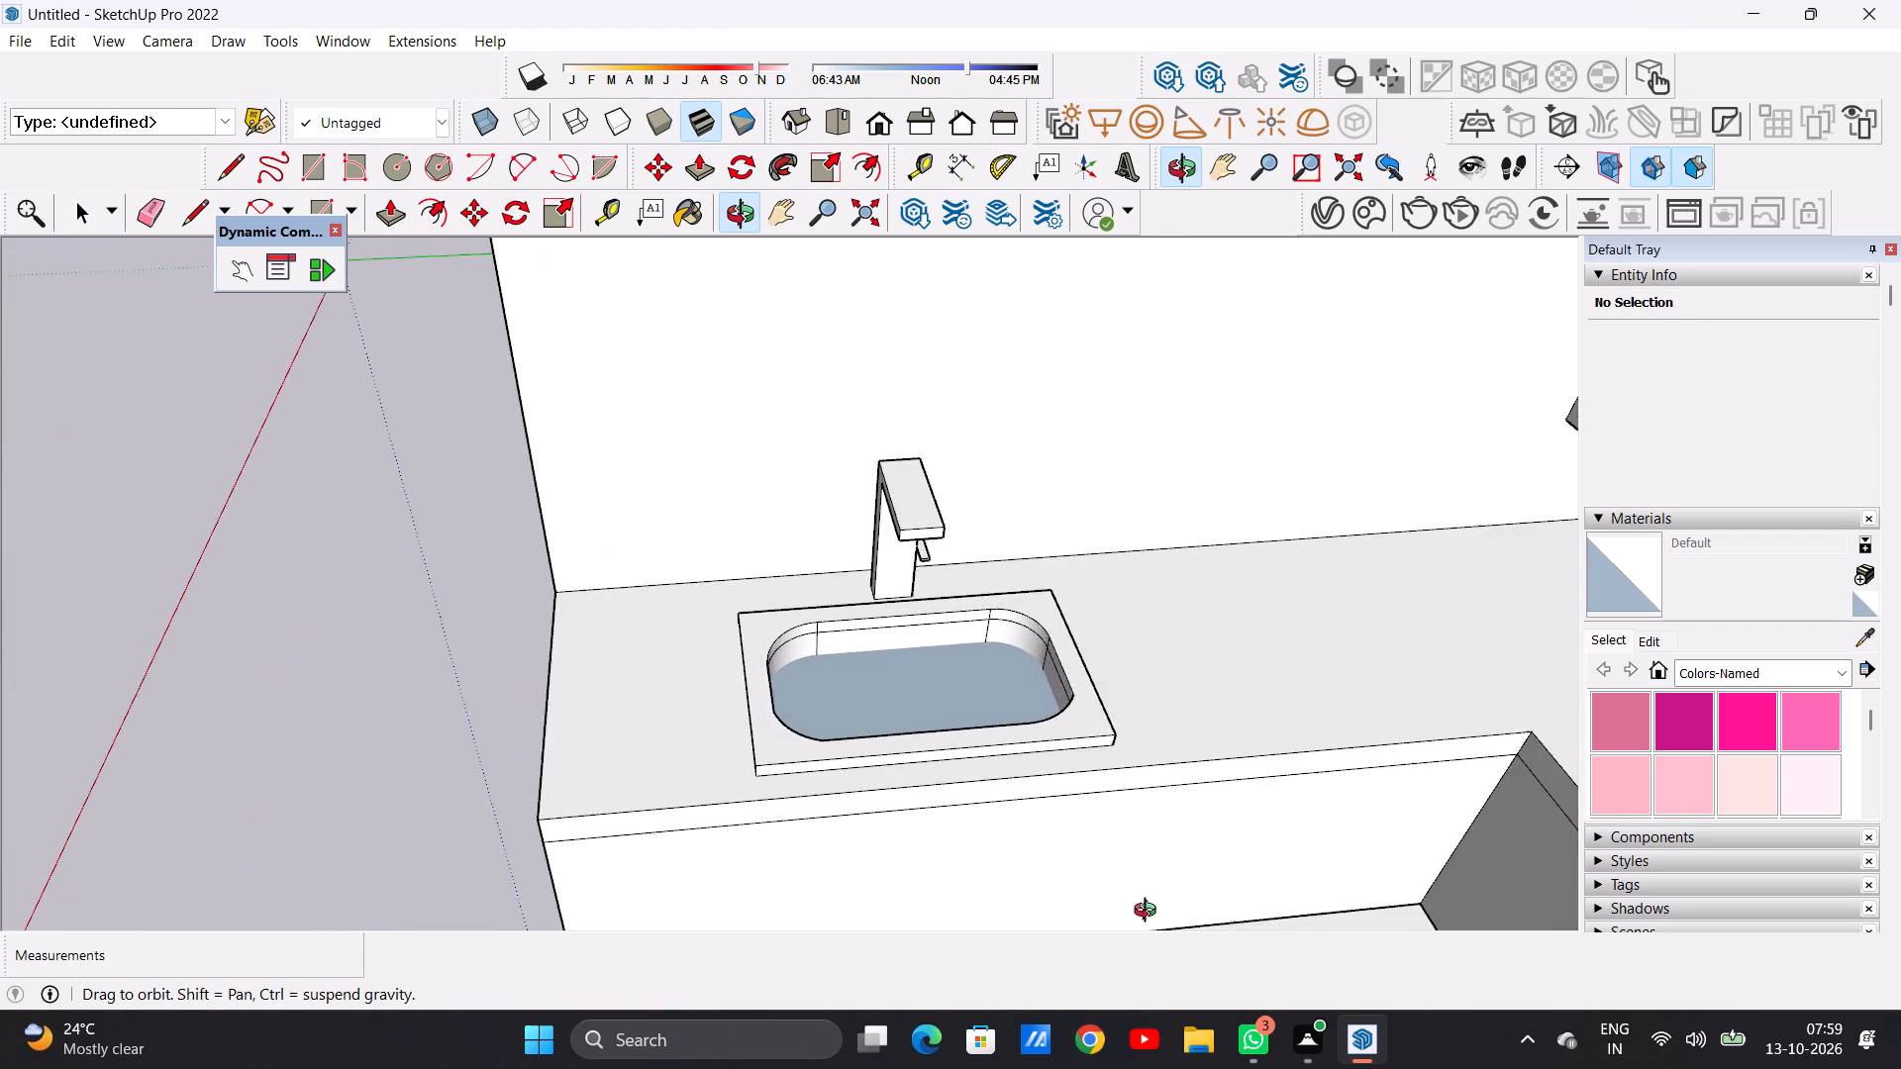
pyautogui.moveTo(1150, 913); pyautogui.dragTo(991, 886, button='middle')
pyautogui.scroll(-18, 1053, 749)
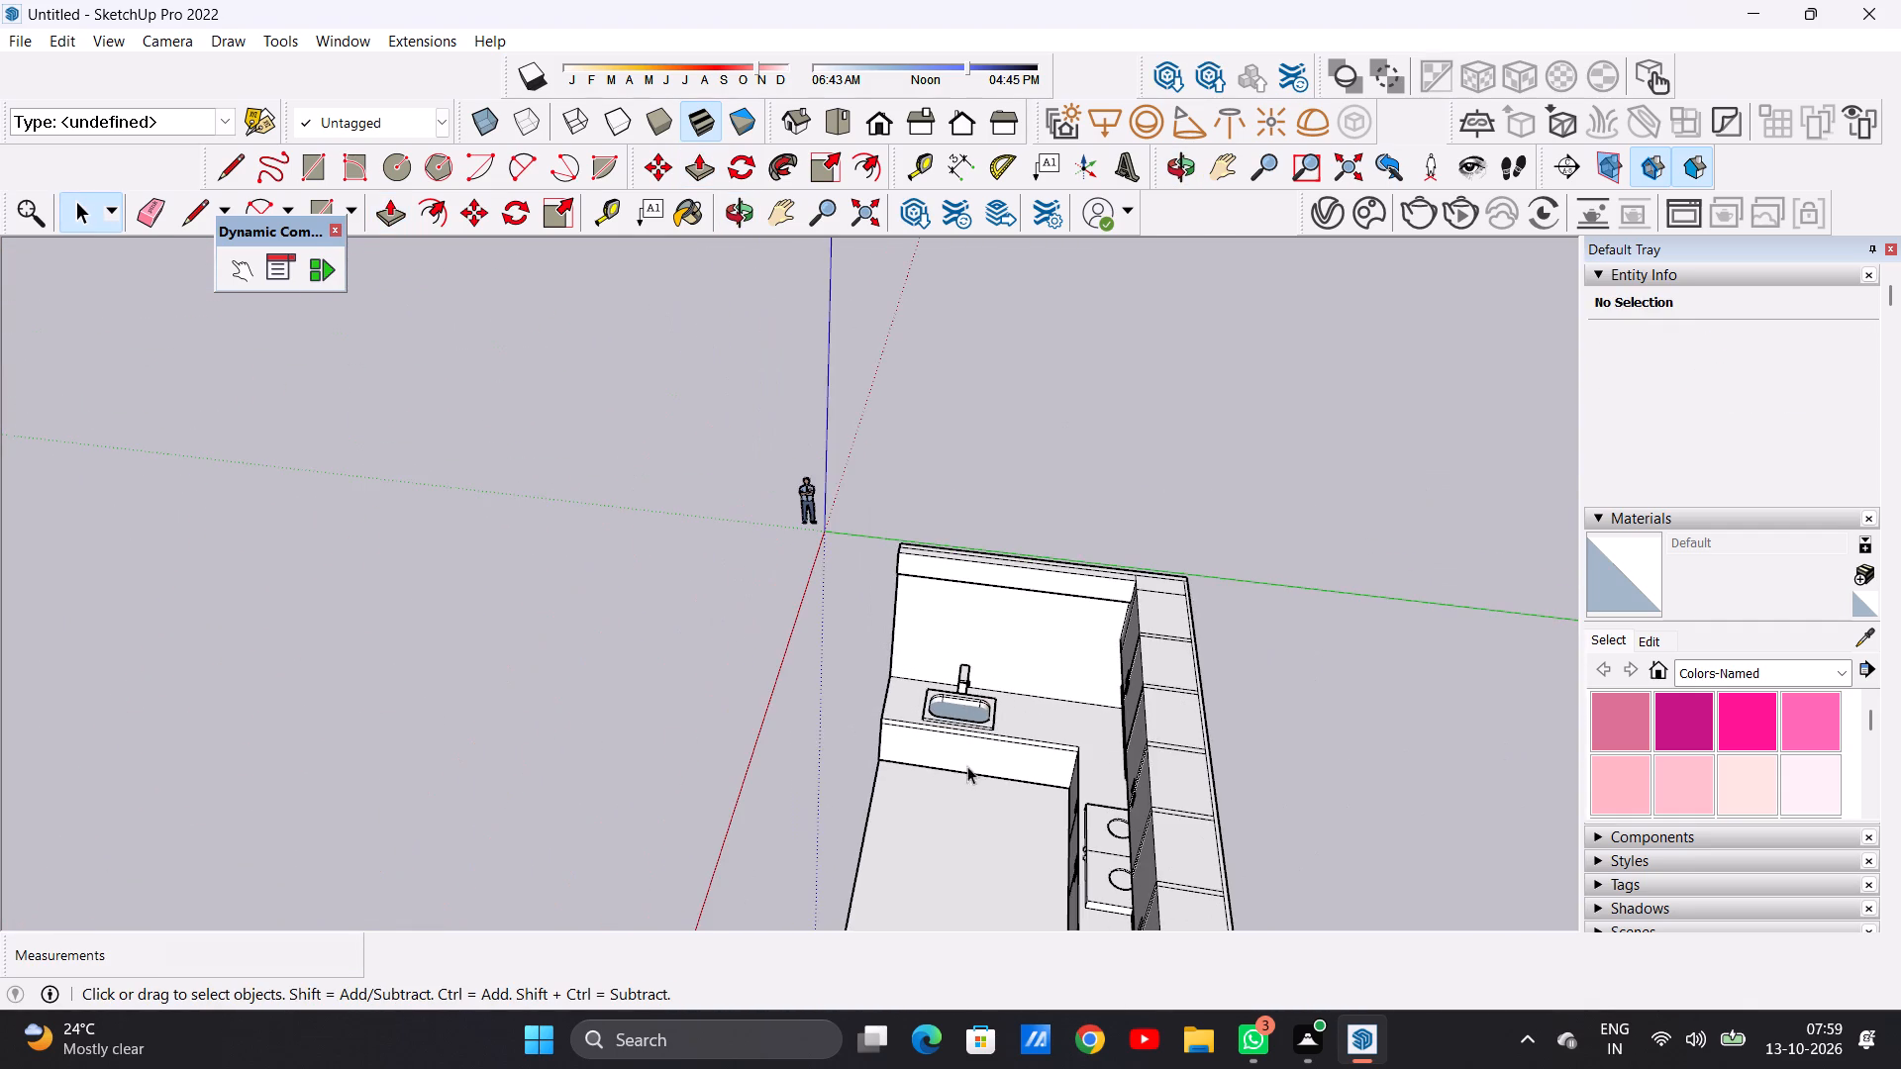
# Draw two closely spaced vertical lines about 4' 3" long on the sink cabinet front, from the countertop edge to the floor, below the sink's outer end.
pyautogui.scroll(7, 1001, 780)
pyautogui.moveTo(1023, 767); pyautogui.dragTo(1045, 578, button='middle')
pyautogui.scroll(7, 872, 769)
pyautogui.moveTo(870, 825); pyautogui.dragTo(922, 735, button='middle')
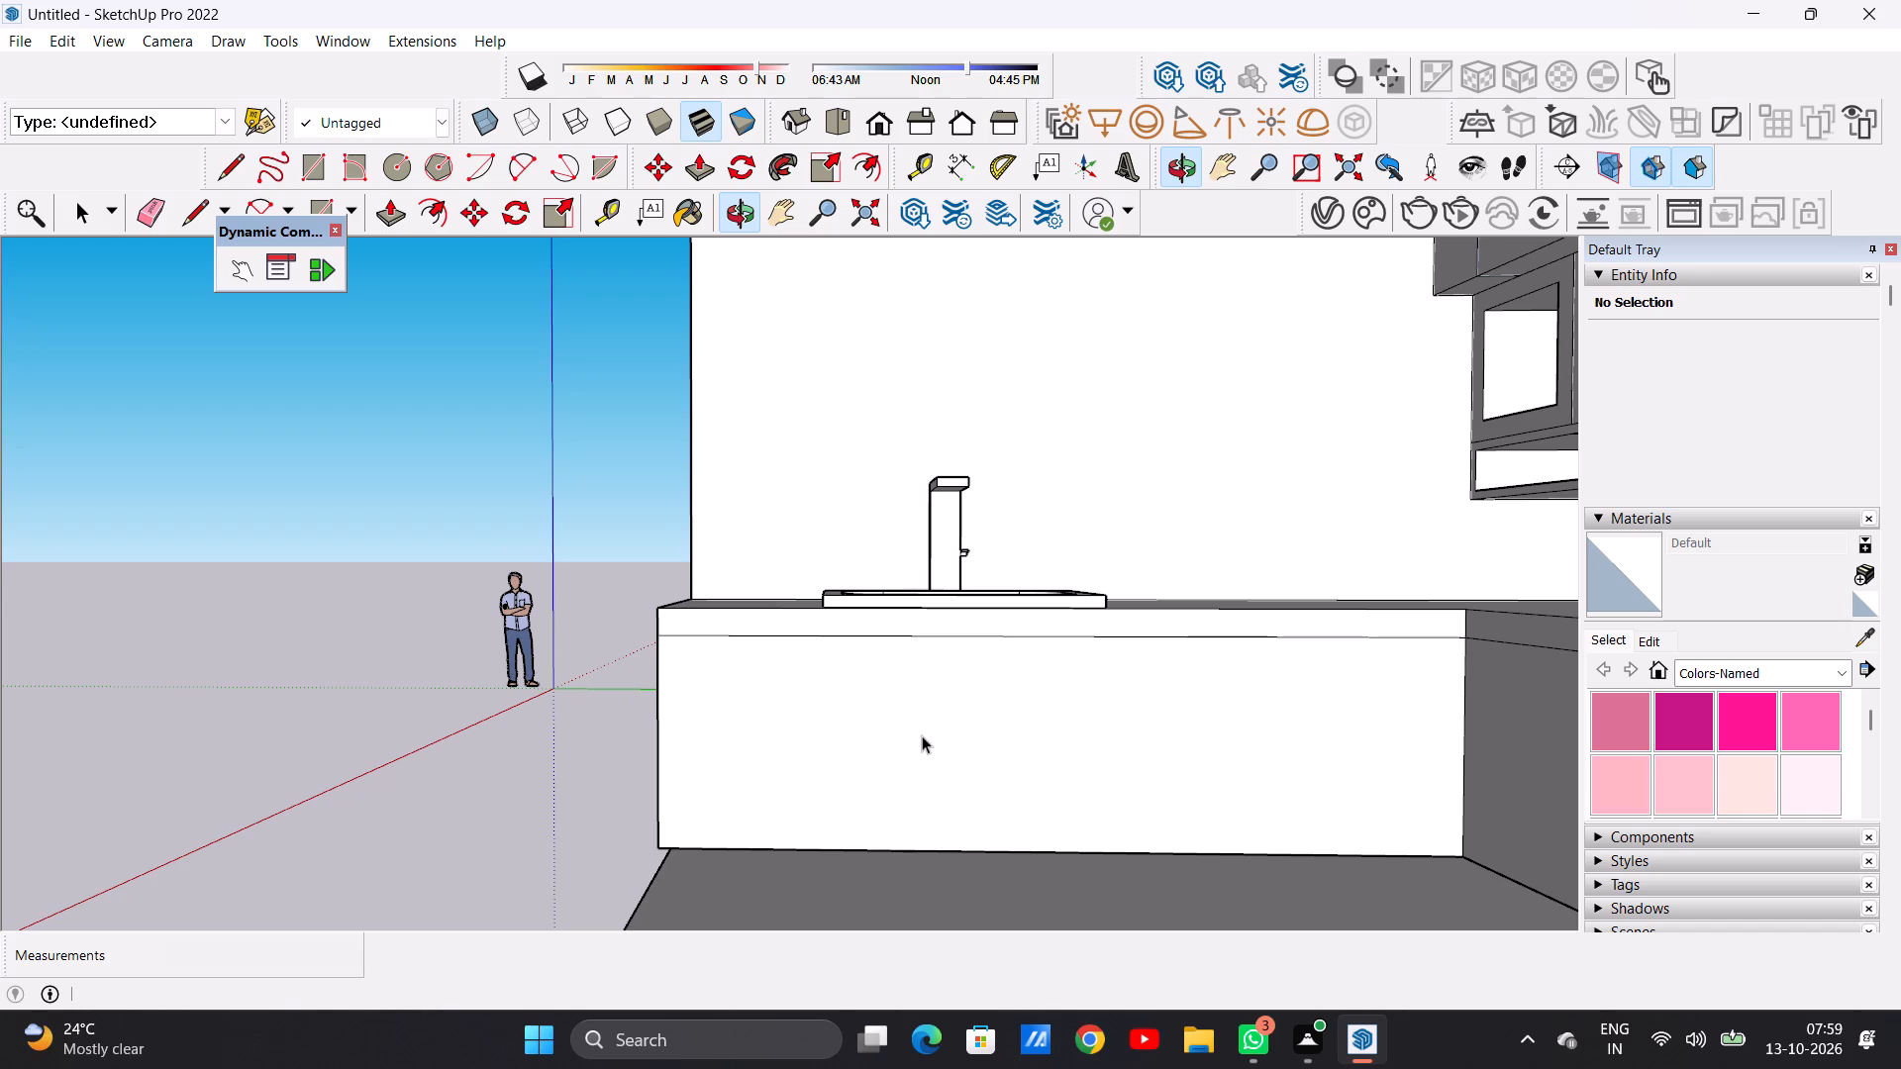
pyautogui.press('l')
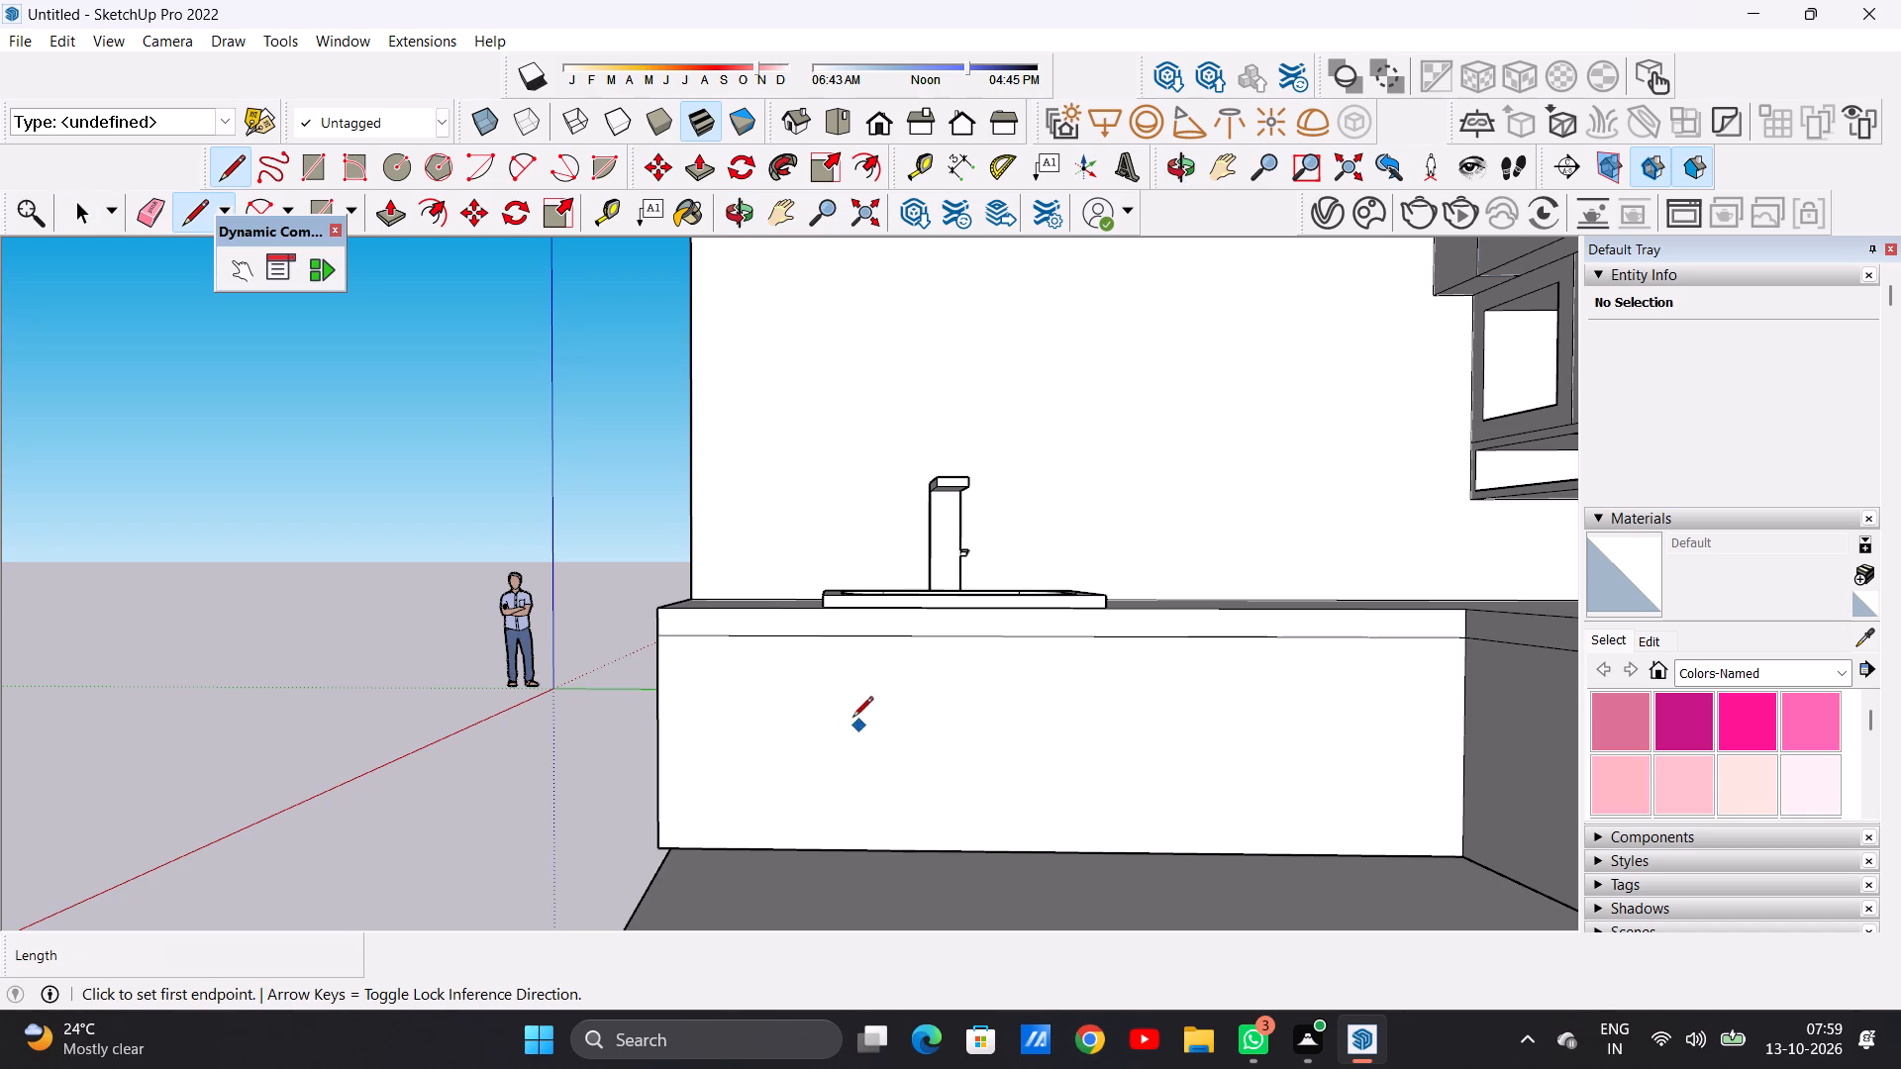
pyautogui.click(829, 639)
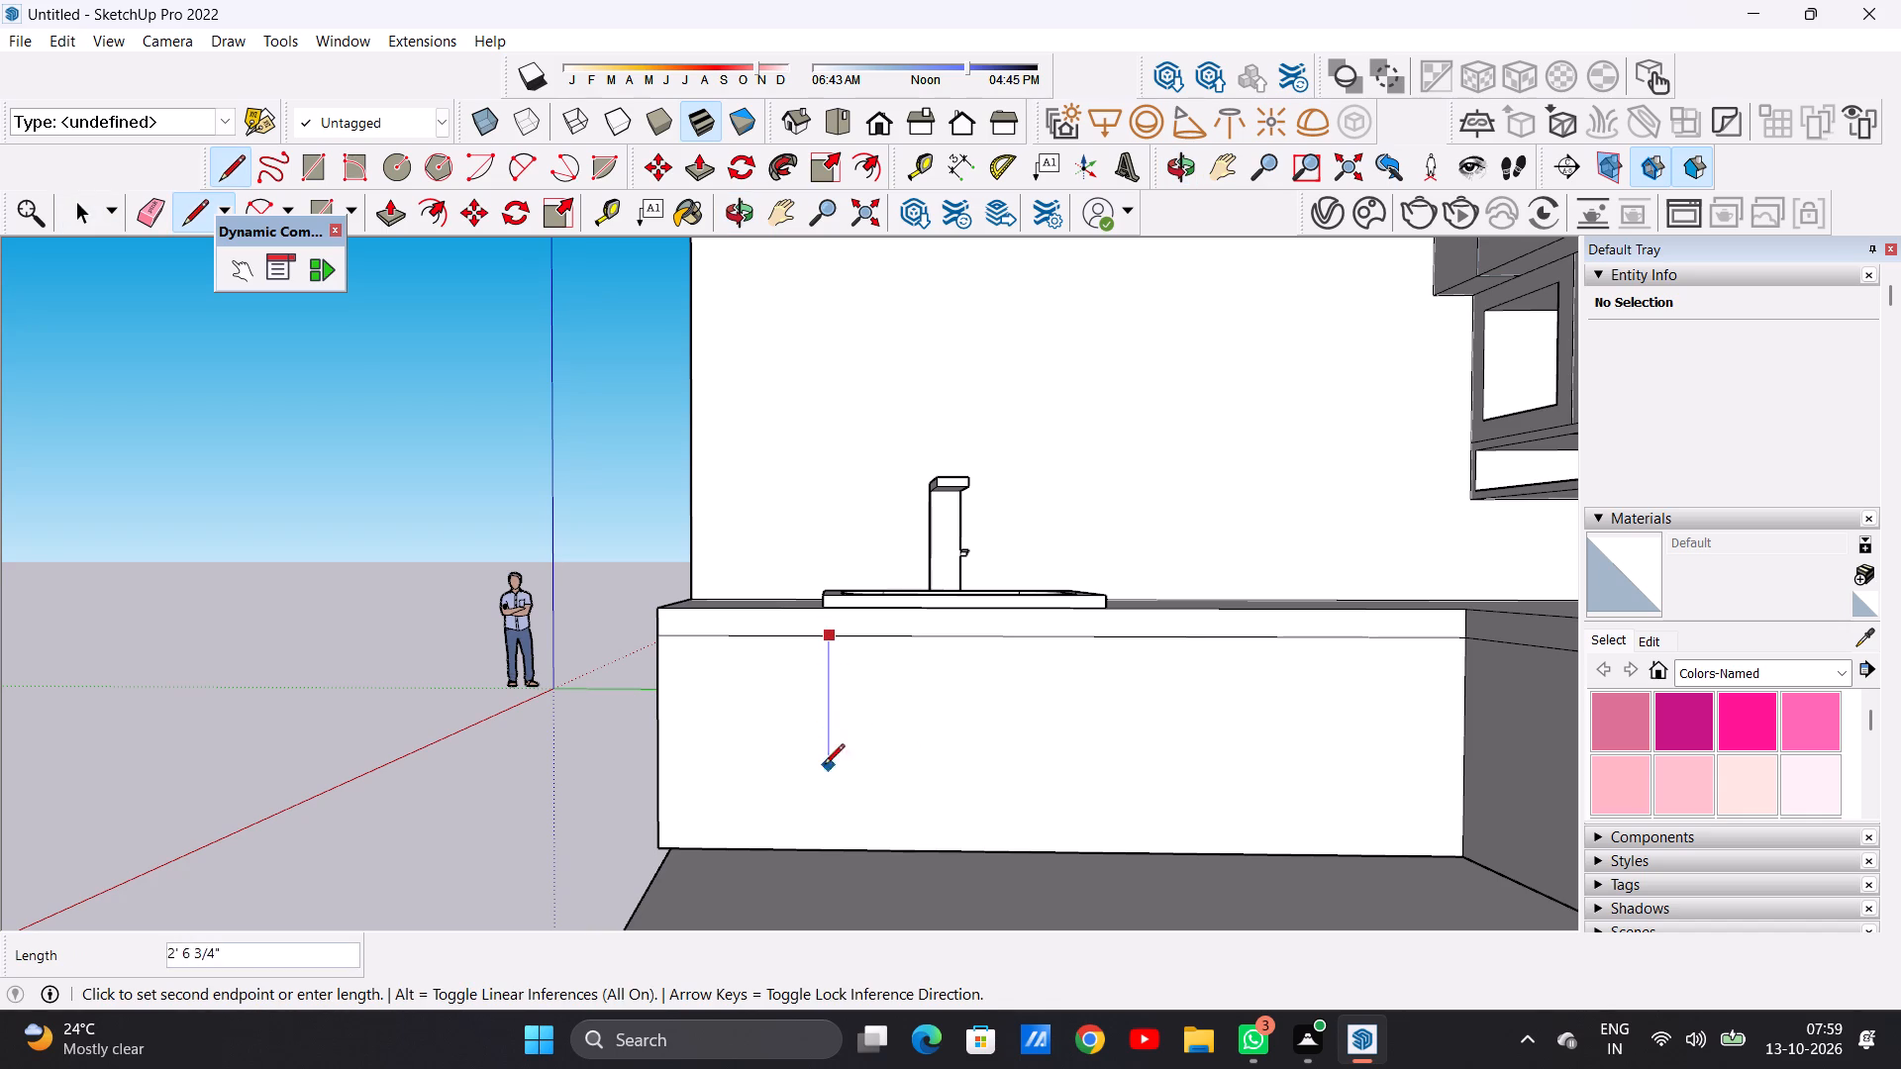
pyautogui.click(826, 856)
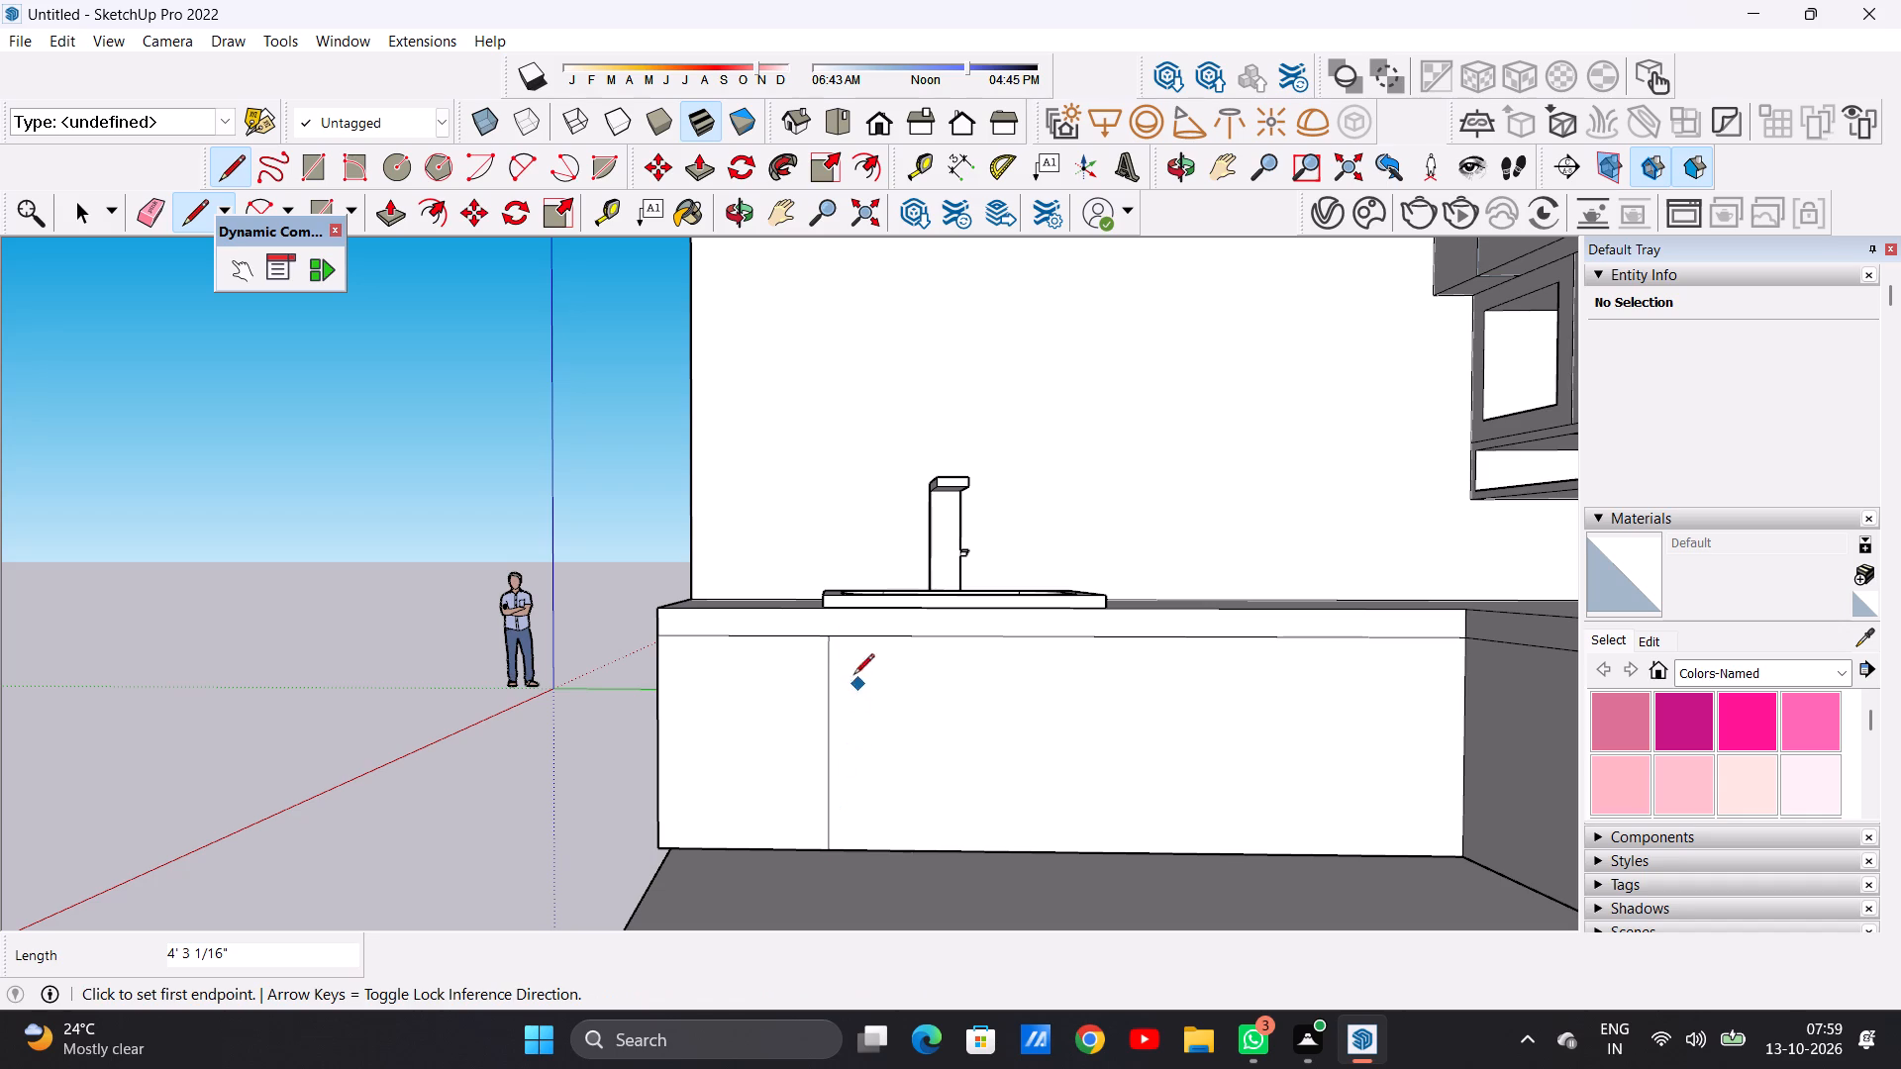
pyautogui.click(846, 639)
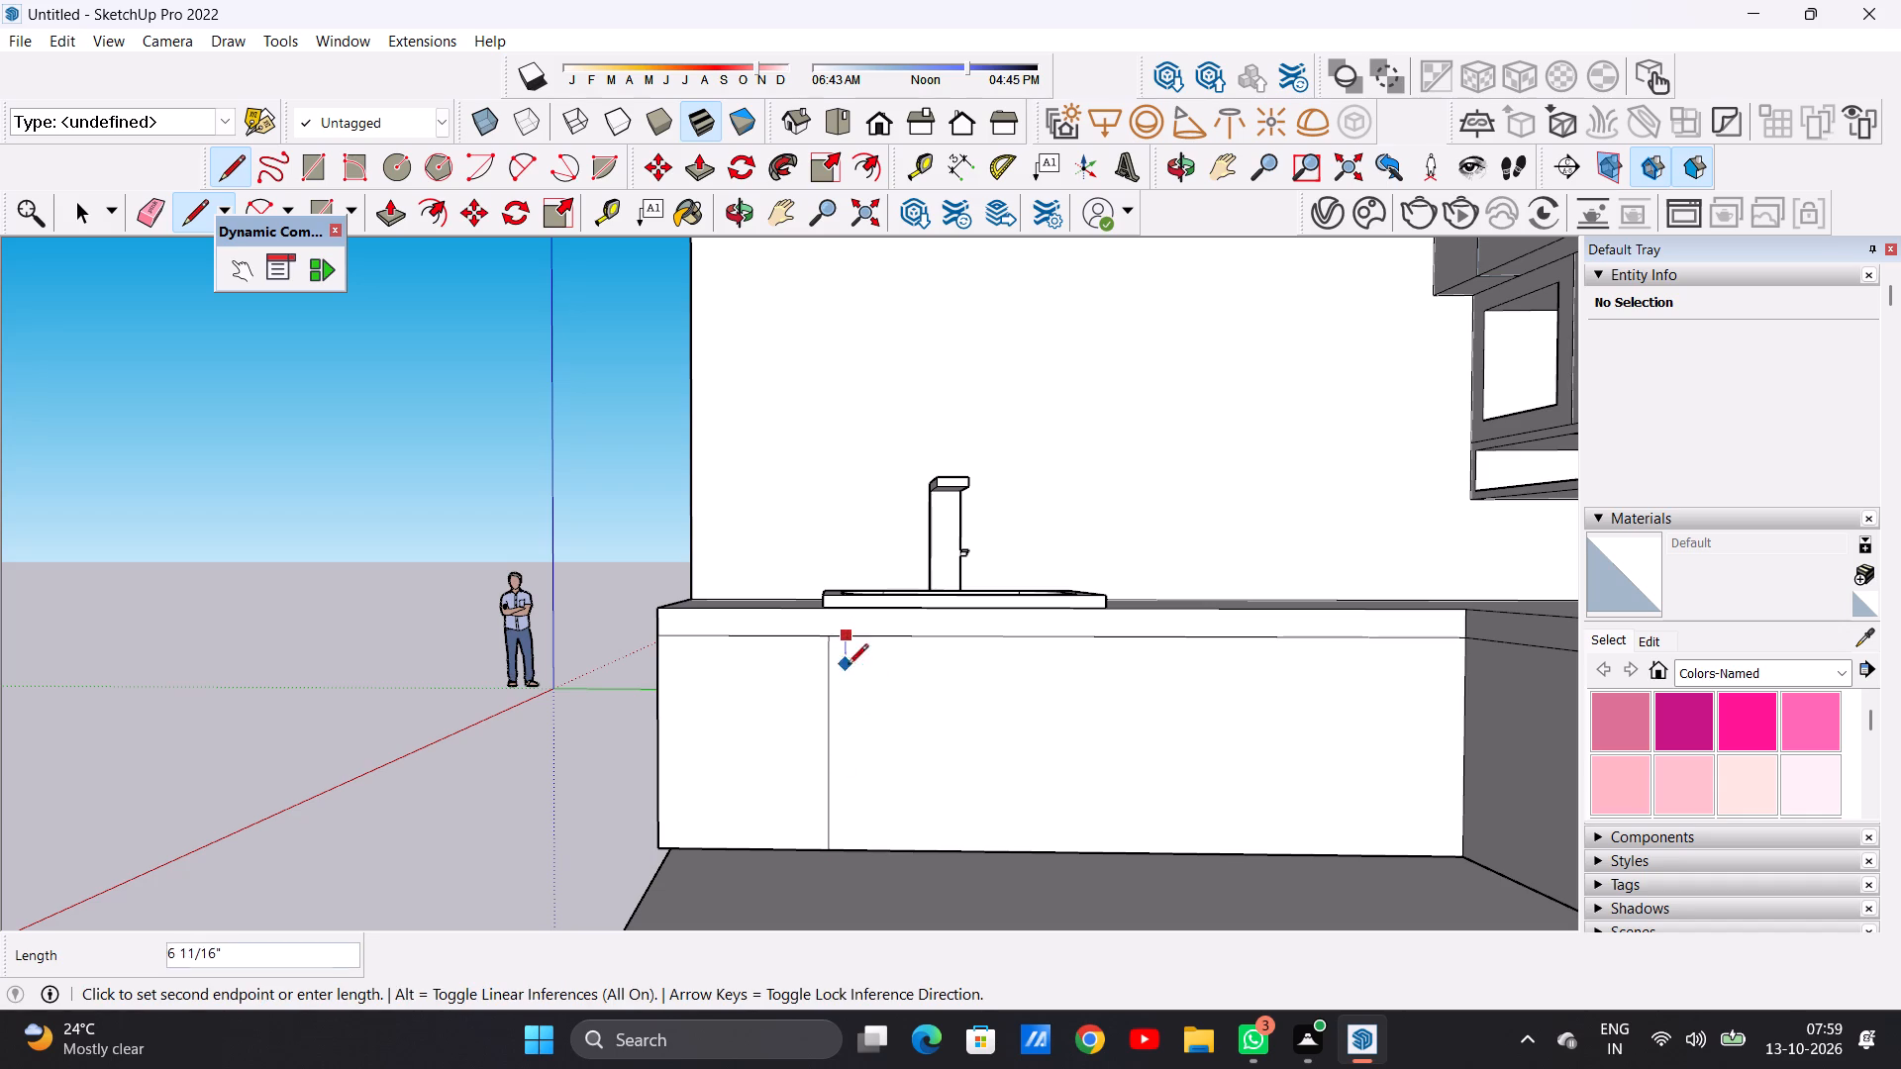
pyautogui.click(847, 855)
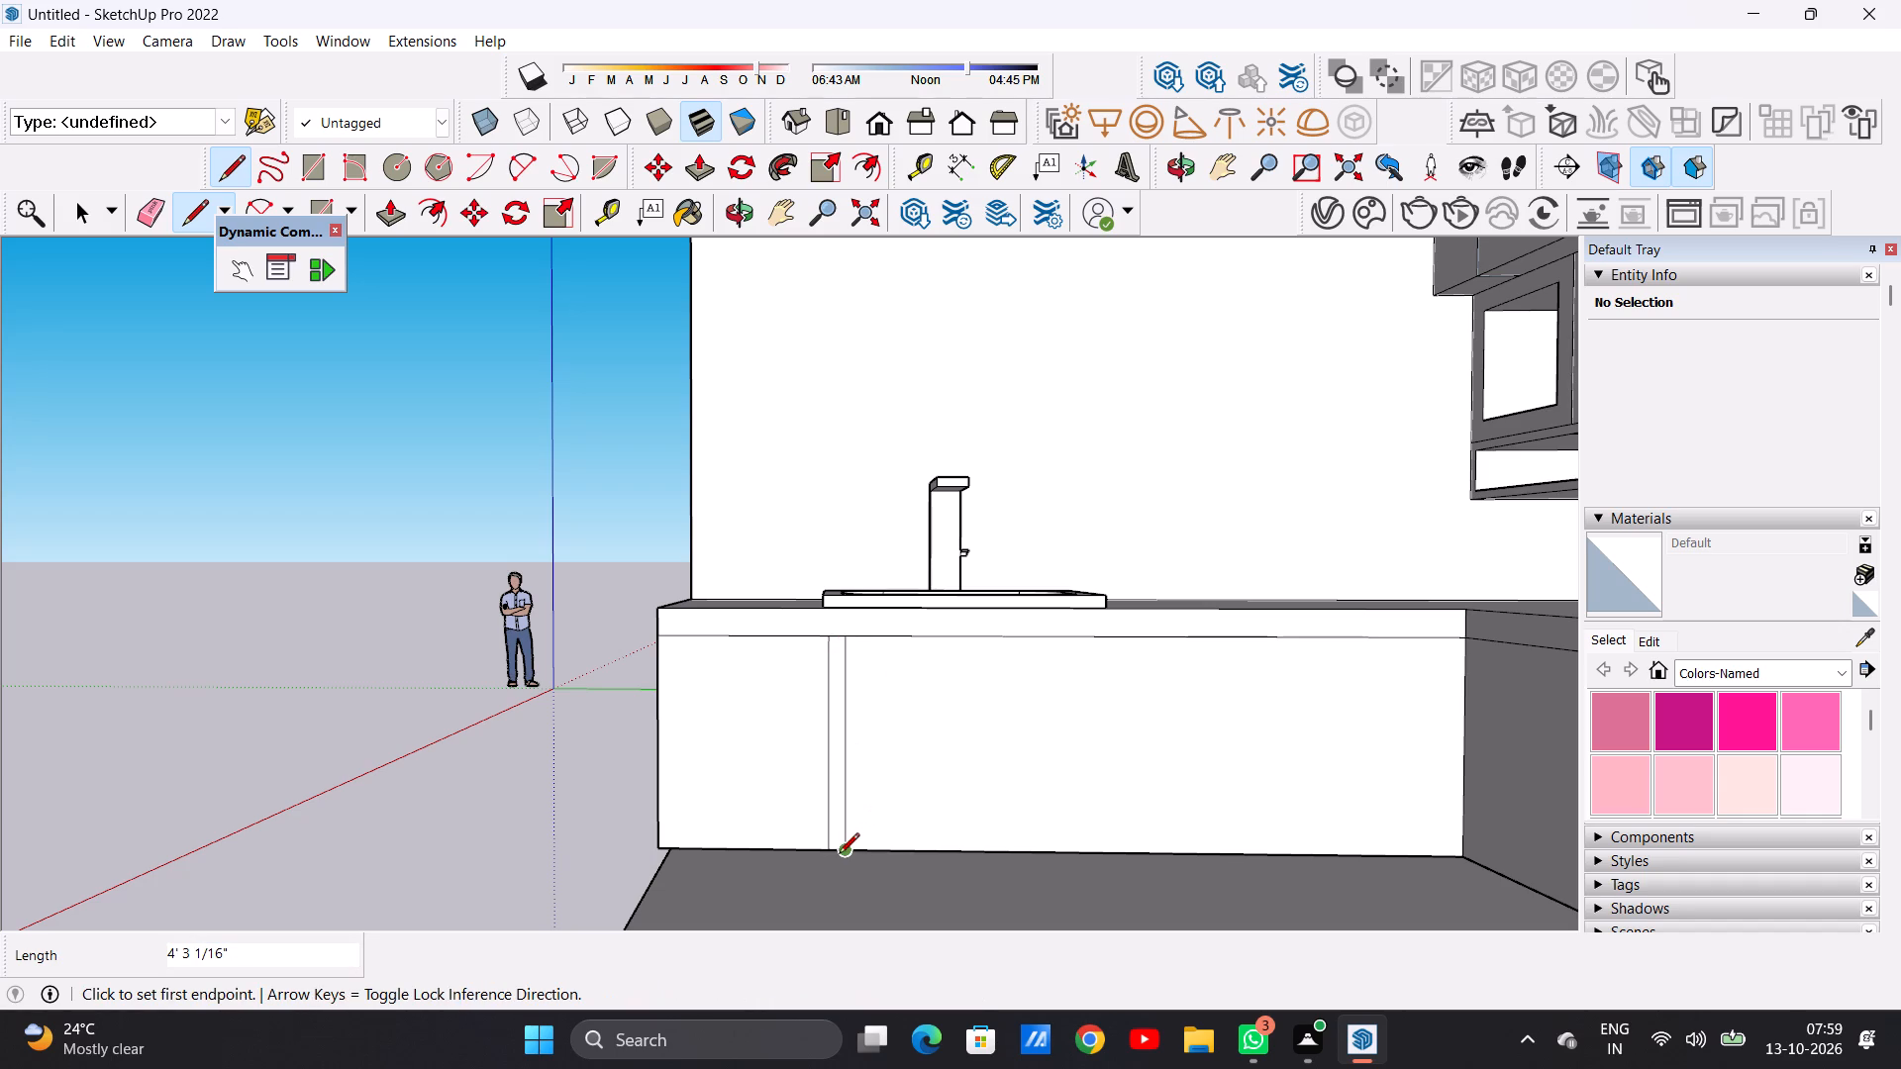
# Copy the narrow divider strip twice along the sink cabinet front, spaced about 3' 6 13/16" and a further 4' 1/8".
pyautogui.press('space')
pyautogui.click(834, 832)
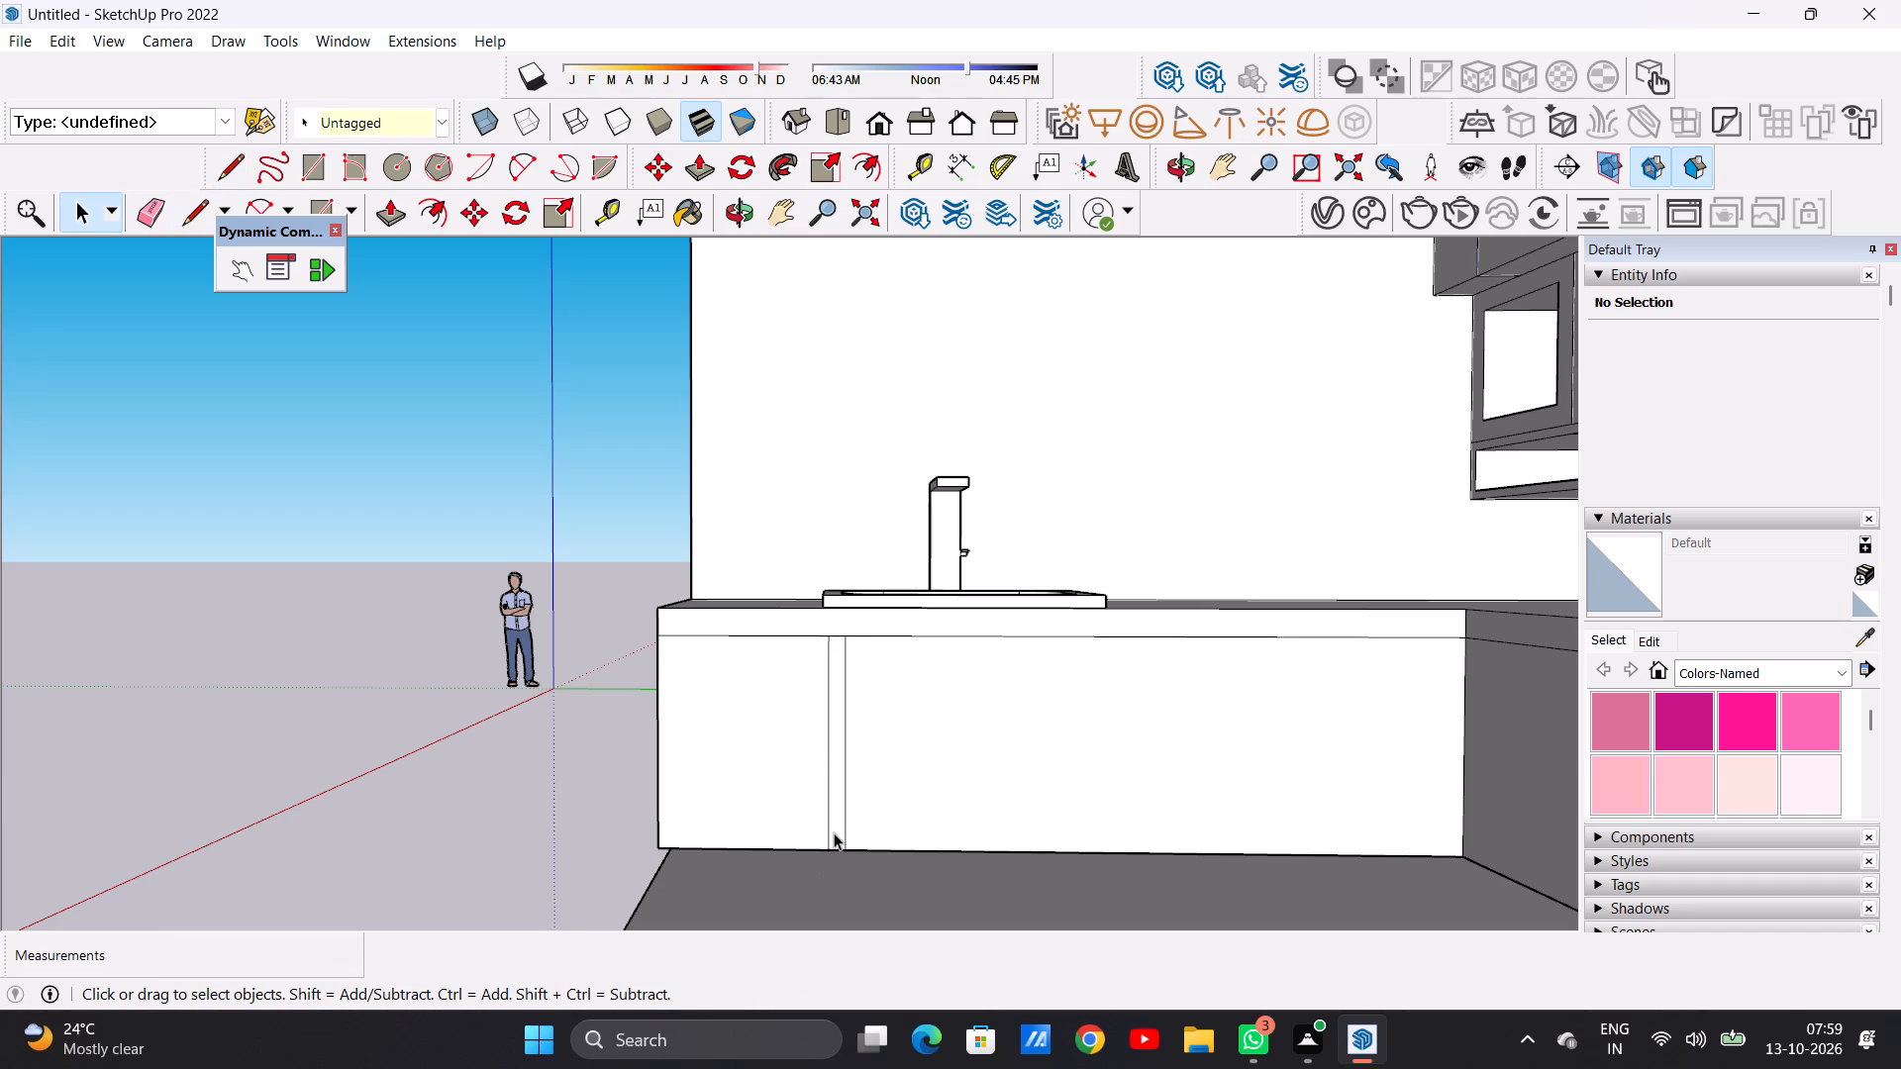
pyautogui.click(834, 832)
pyautogui.press('m')
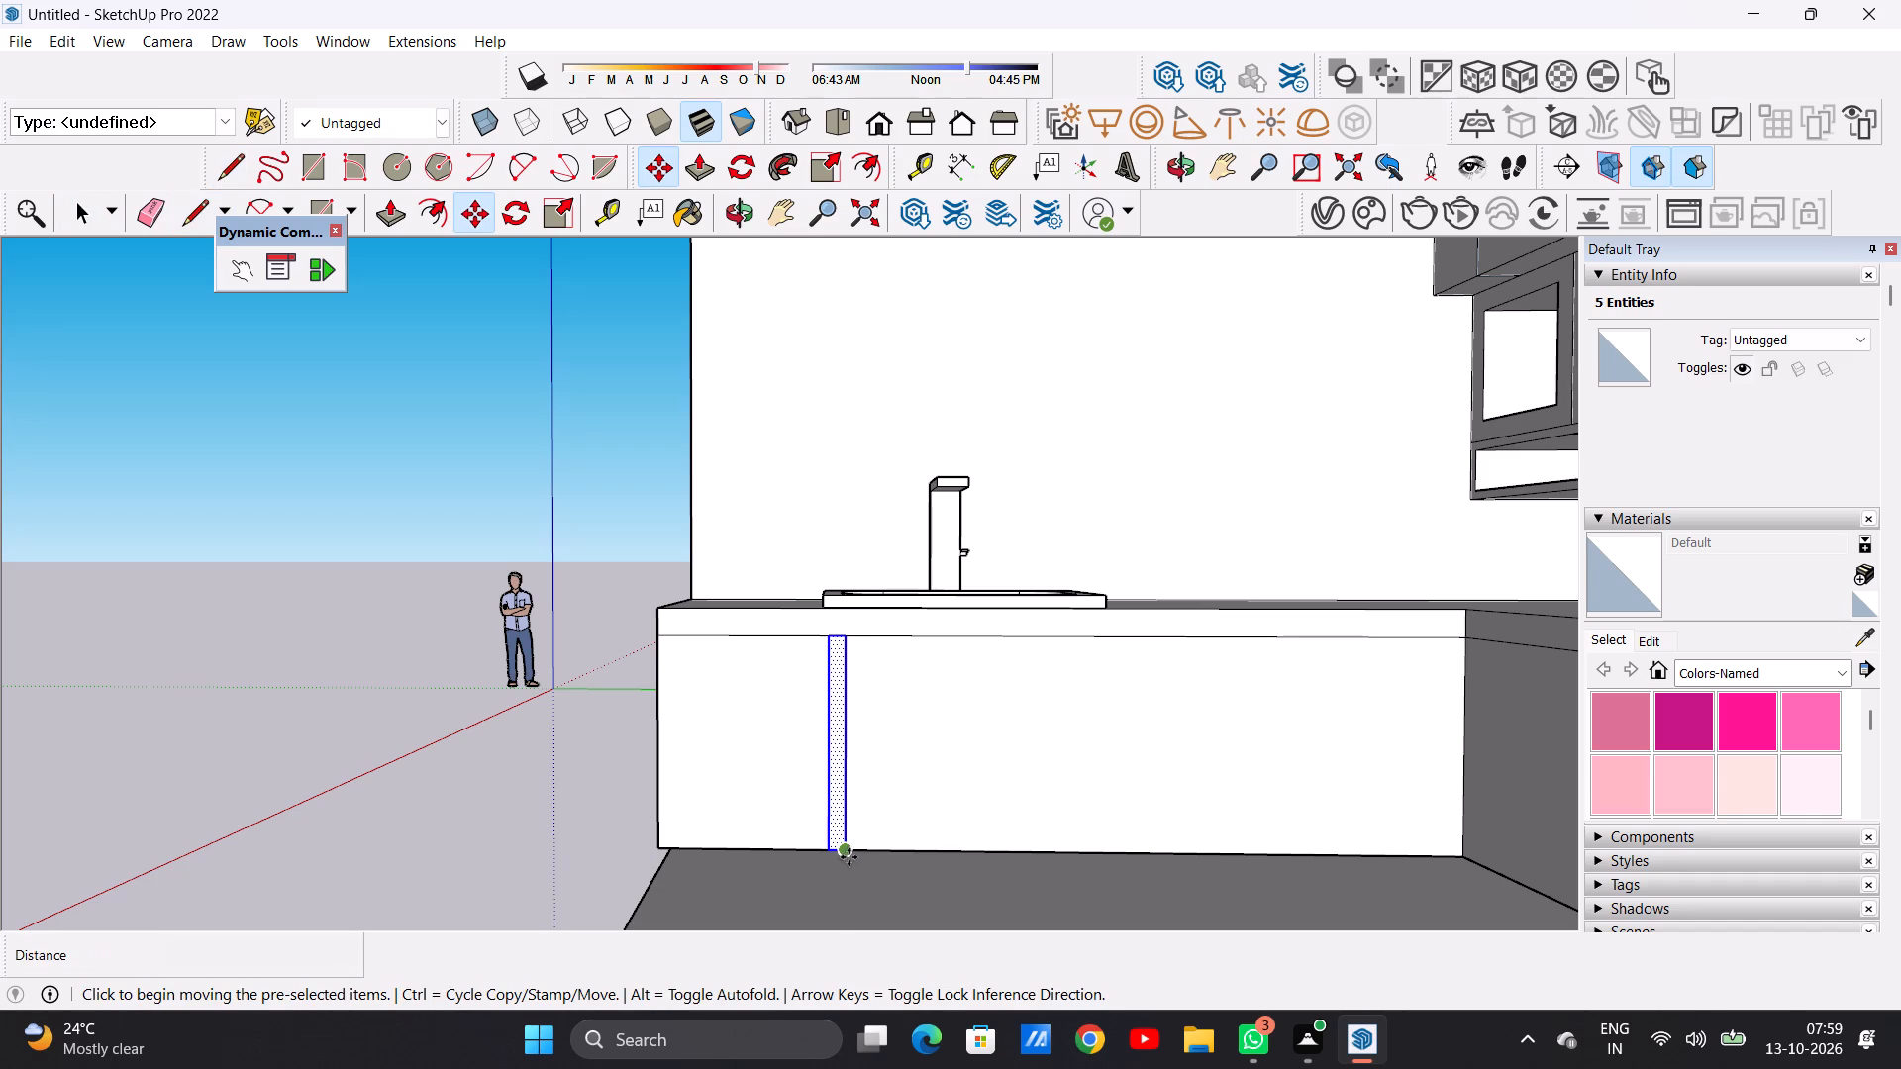
pyautogui.click(848, 857)
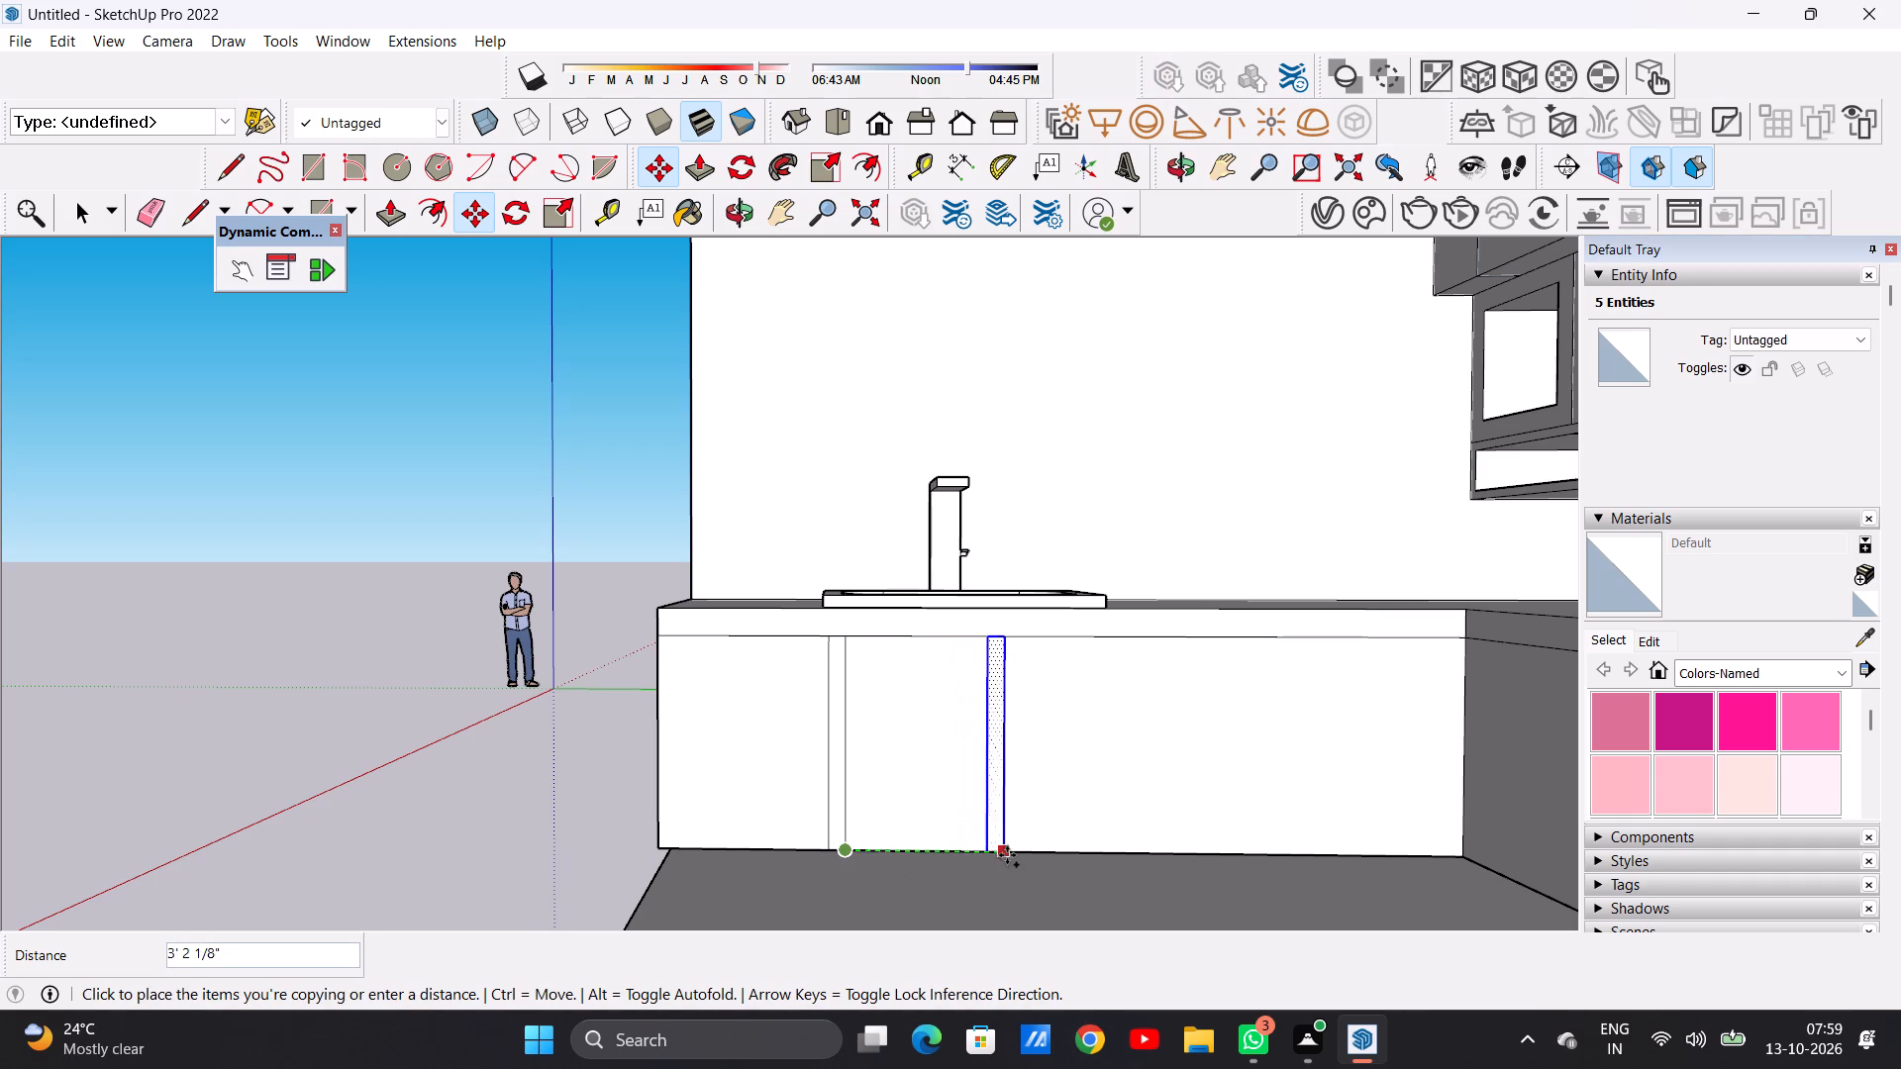
pyautogui.click(1027, 854)
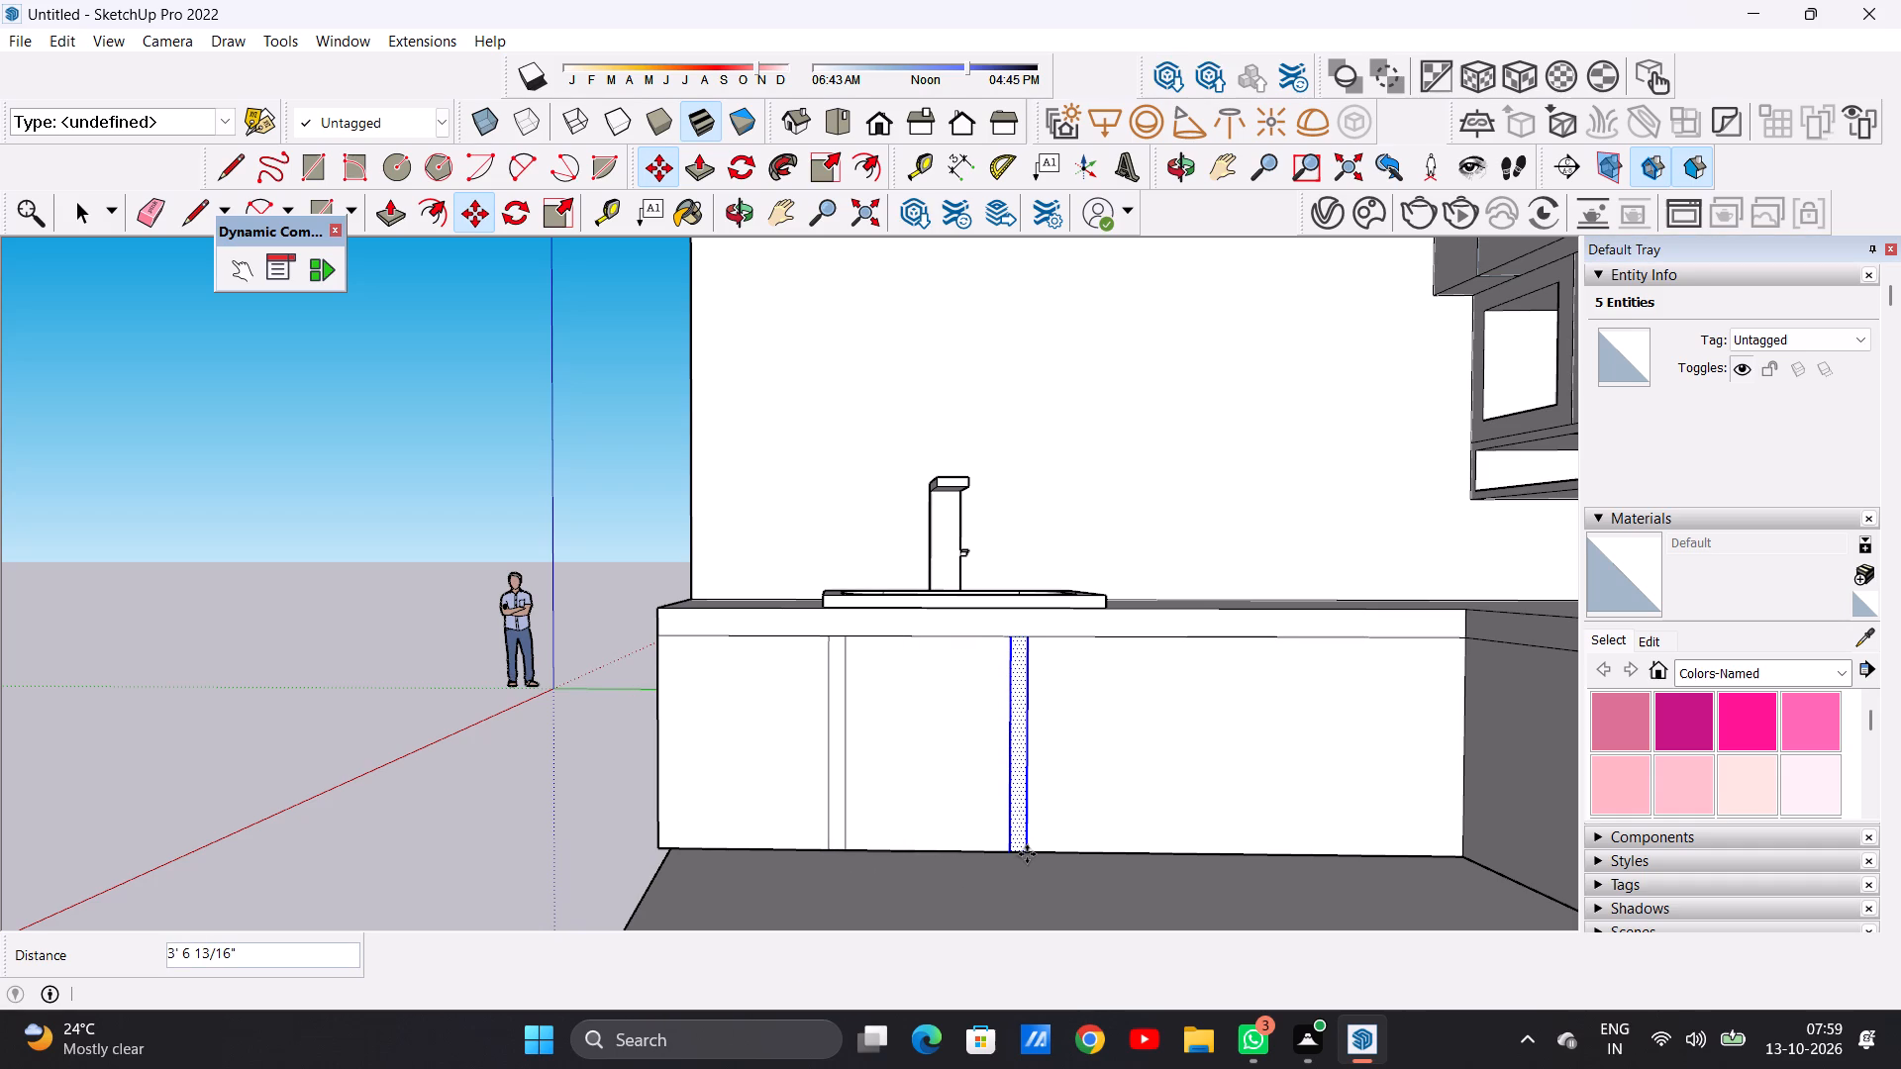
pyautogui.click(1027, 854)
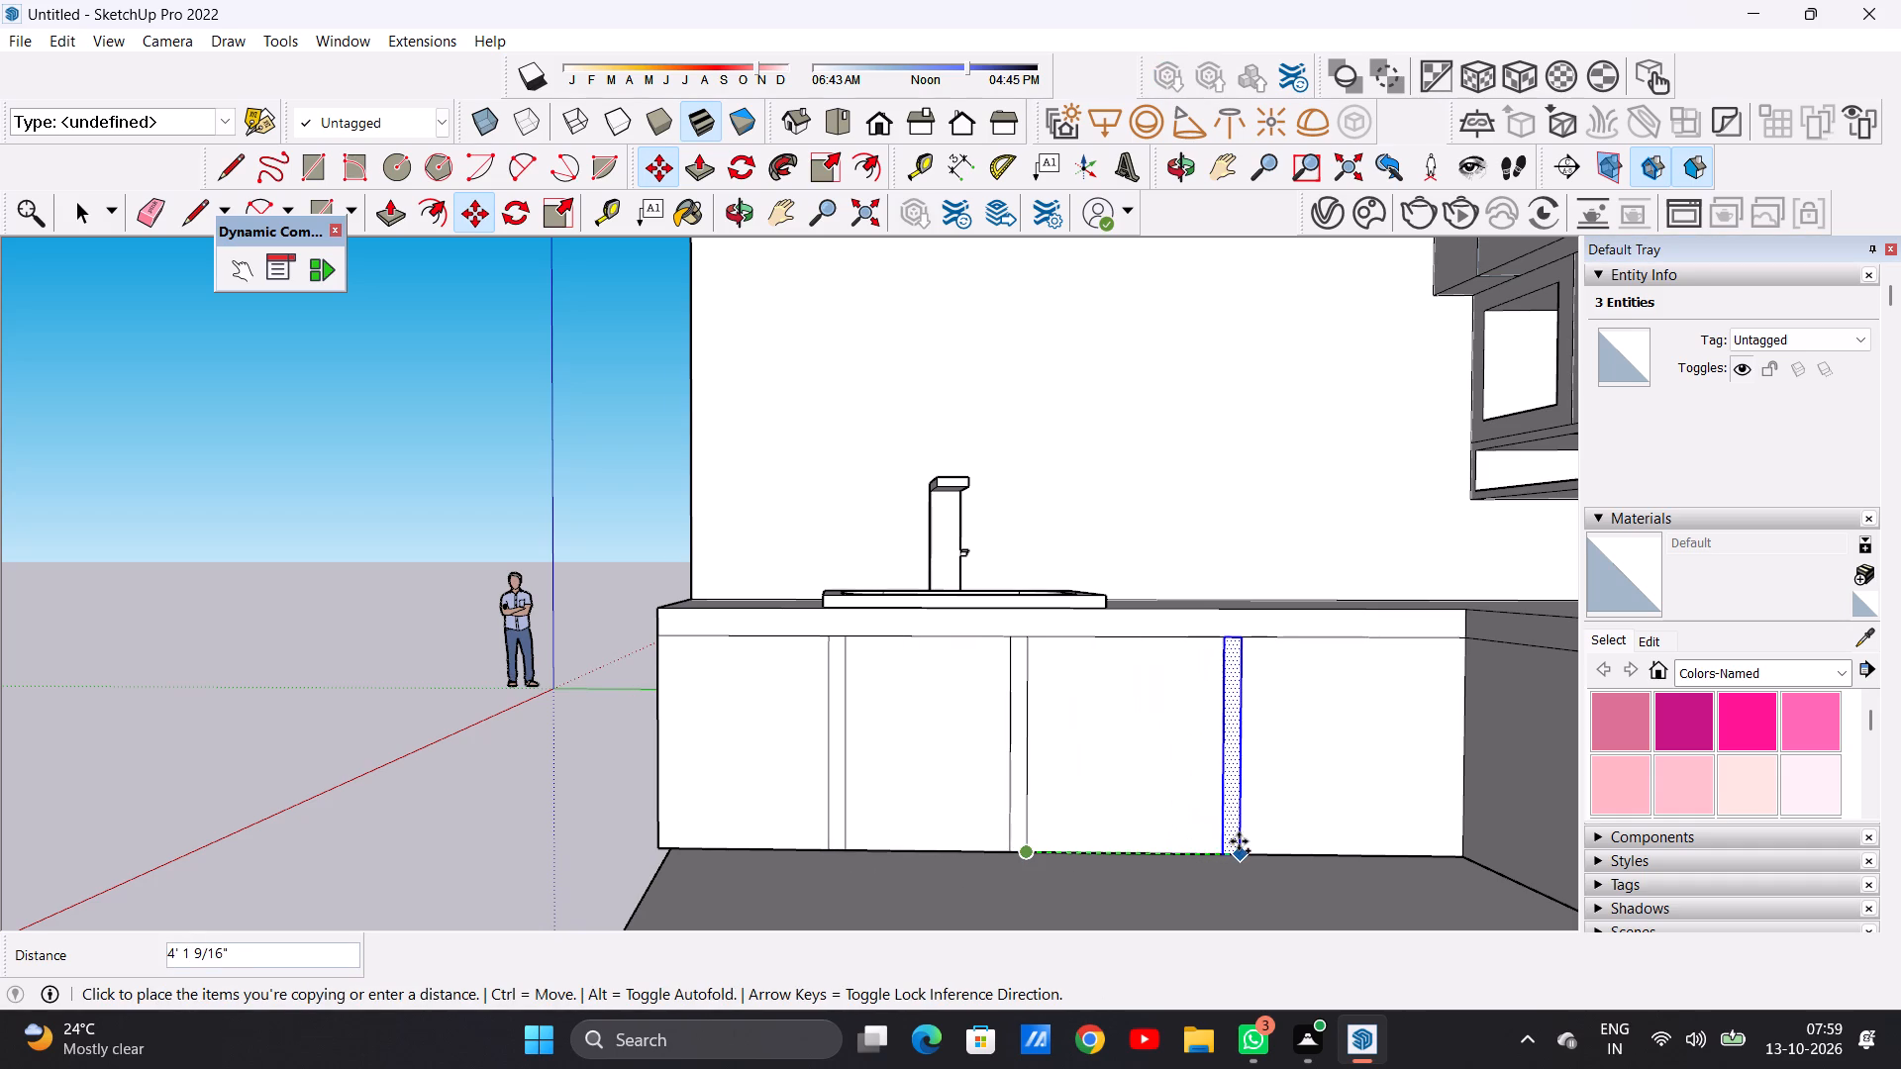
pyautogui.click(1233, 845)
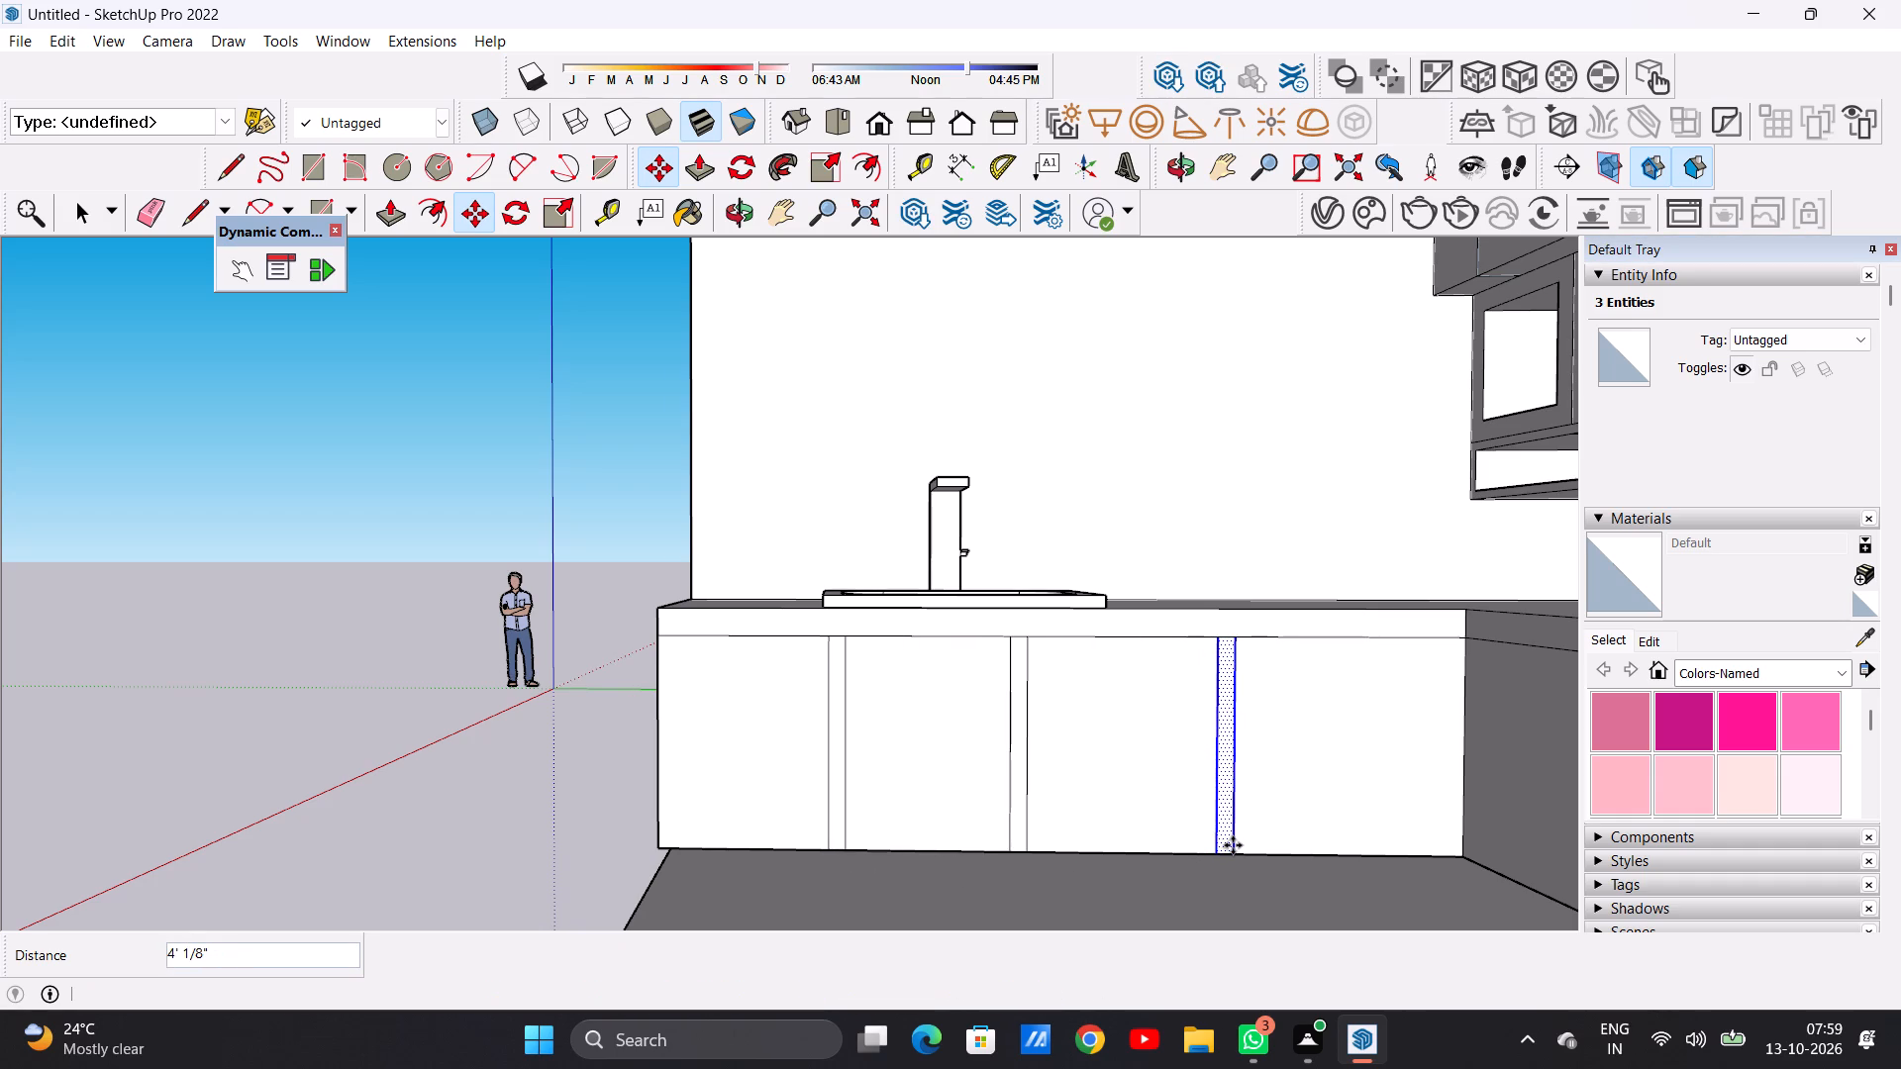
pyautogui.press('space')
pyautogui.click(522, 781)
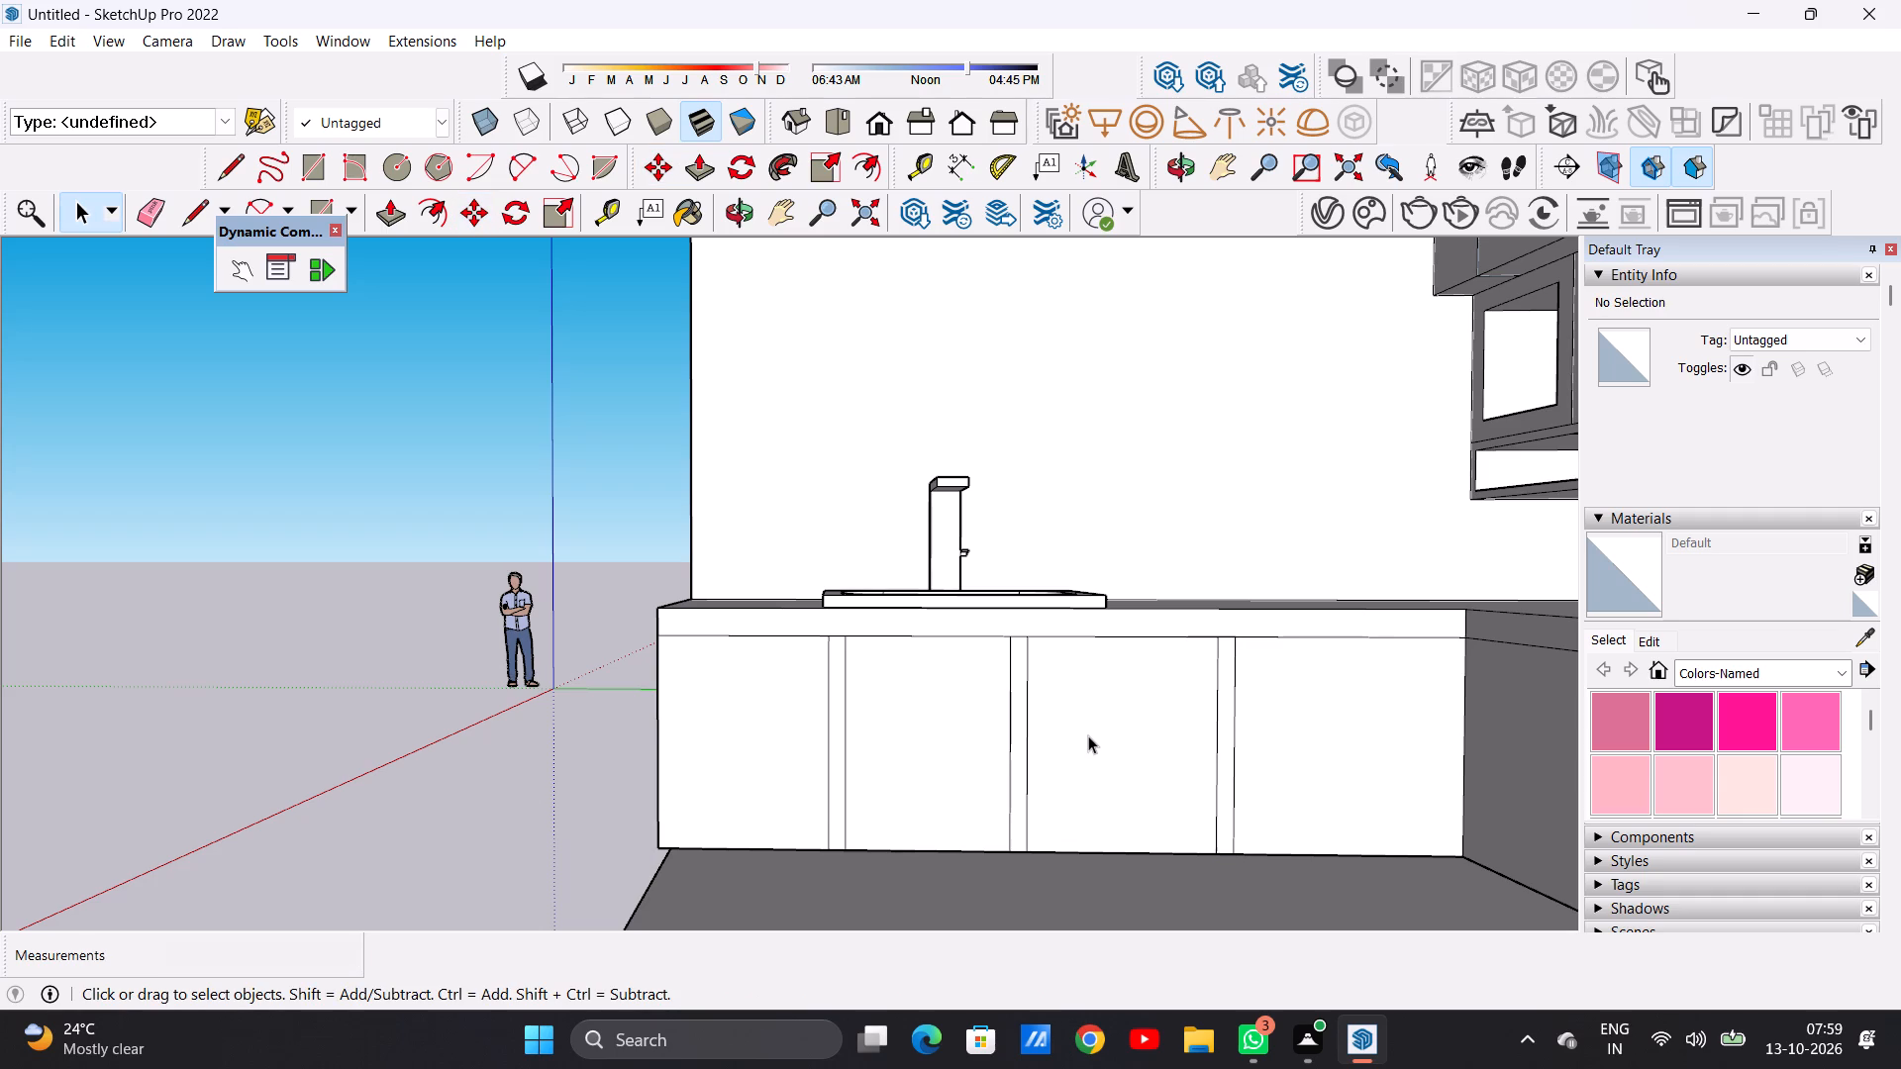
# Draw an upright handle rectangle about 1' 2 3/4" by 2 3/4" on the outermost sink cabinet door, beside the first divider.
pyautogui.scroll(-2, 1067, 714)
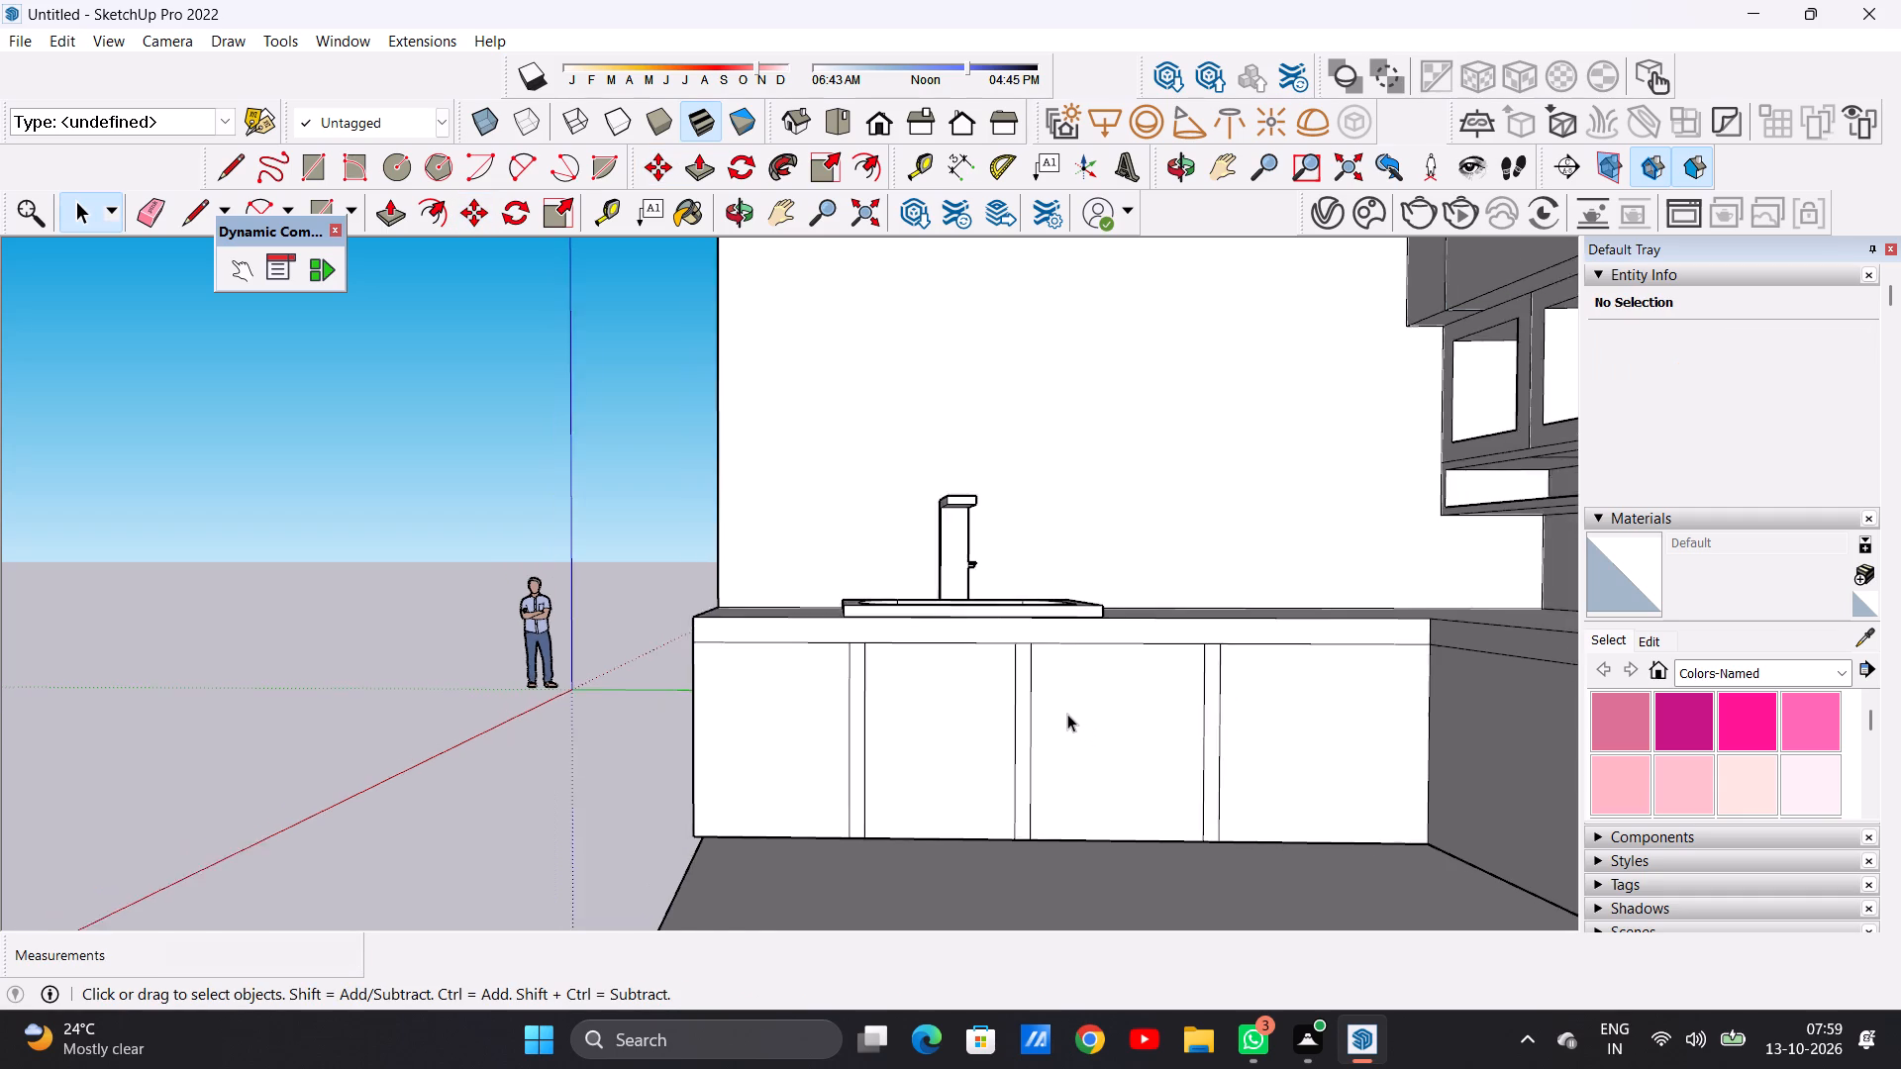
pyautogui.scroll(-2, 1067, 714)
pyautogui.scroll(6, 910, 708)
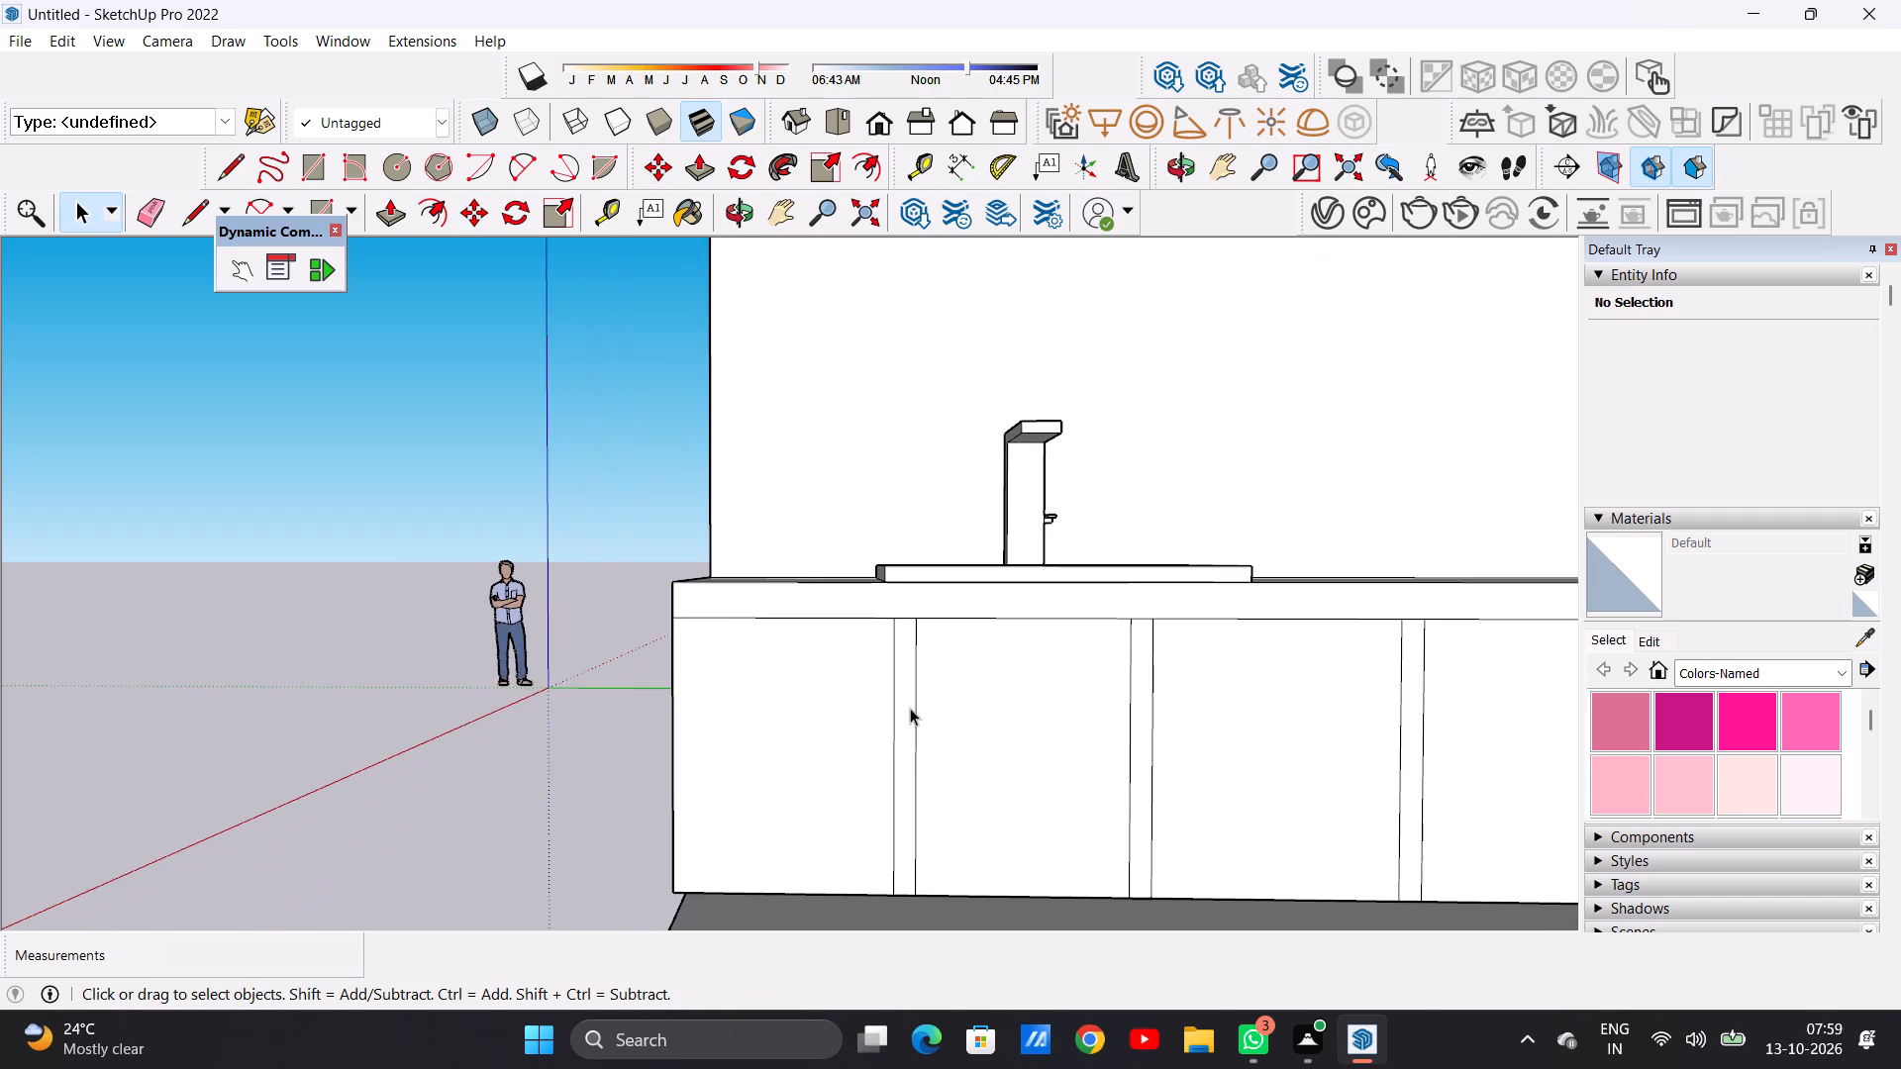
pyautogui.press('r')
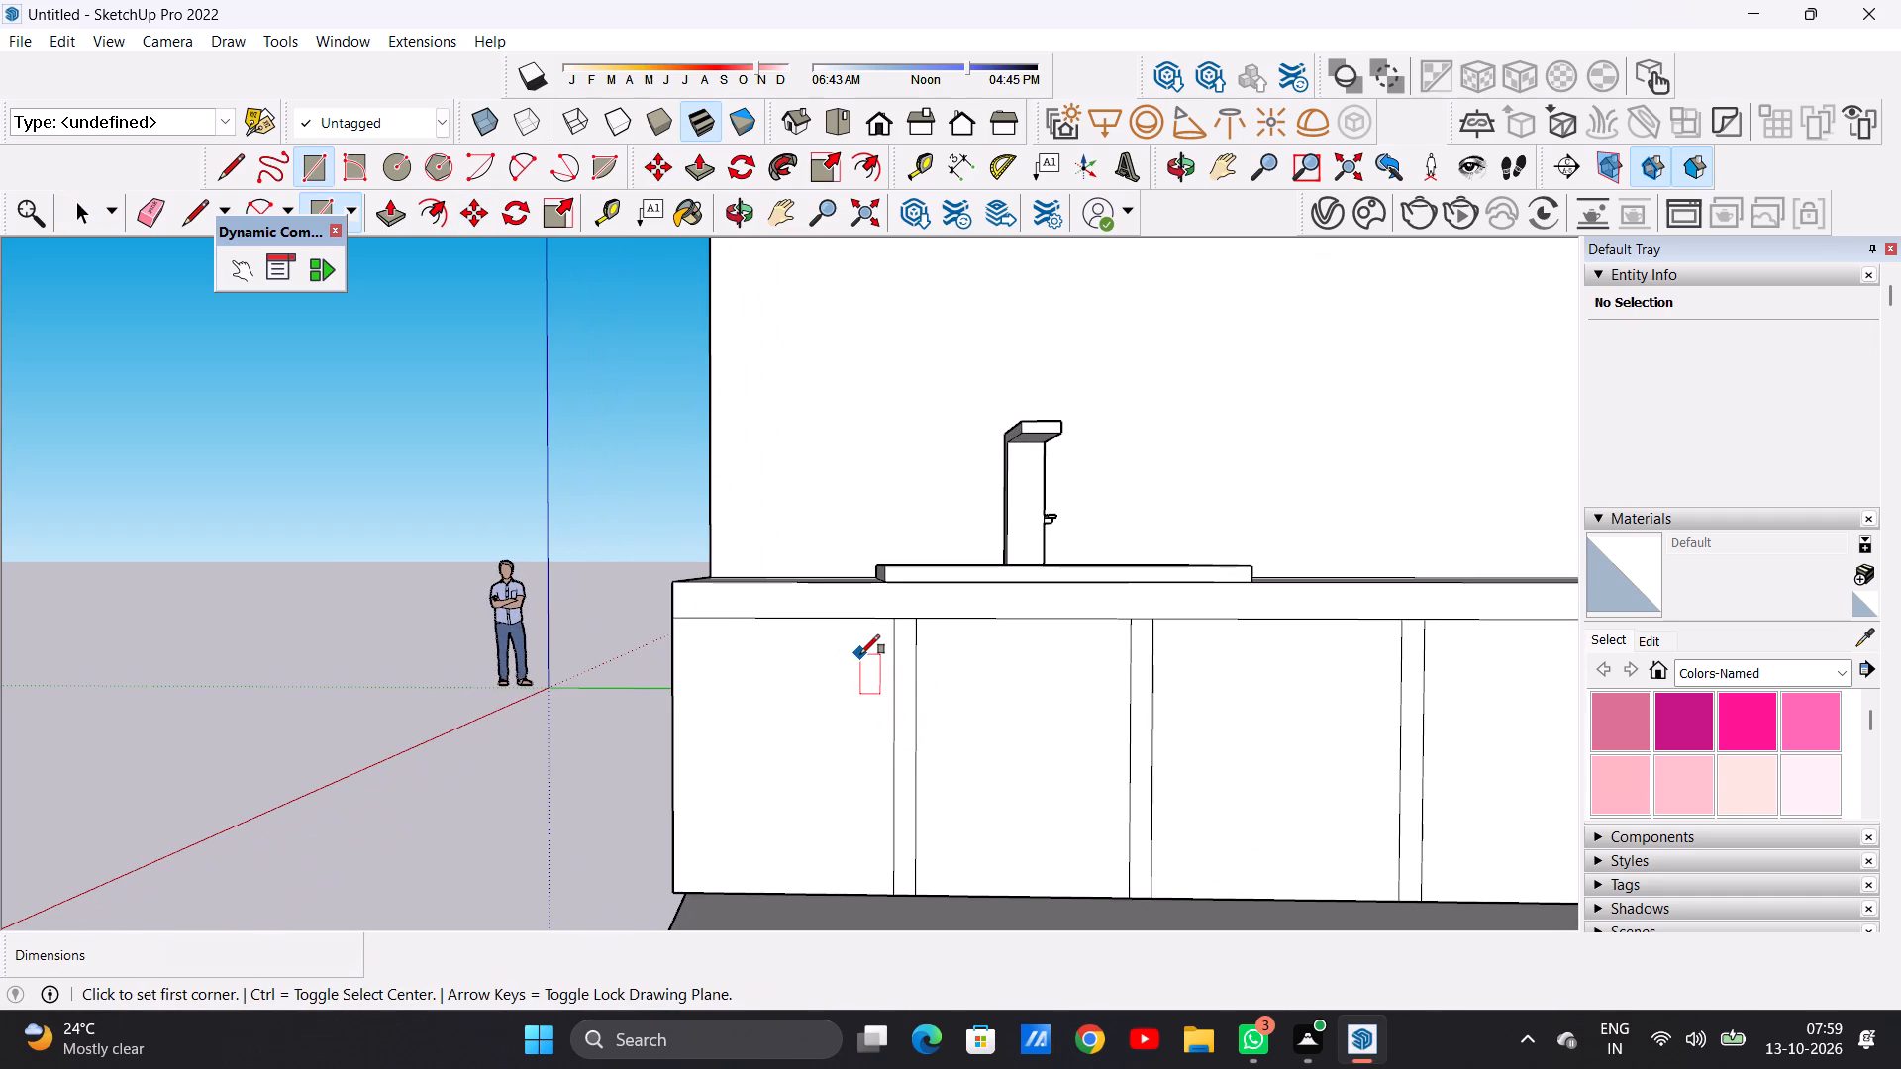
pyautogui.click(860, 654)
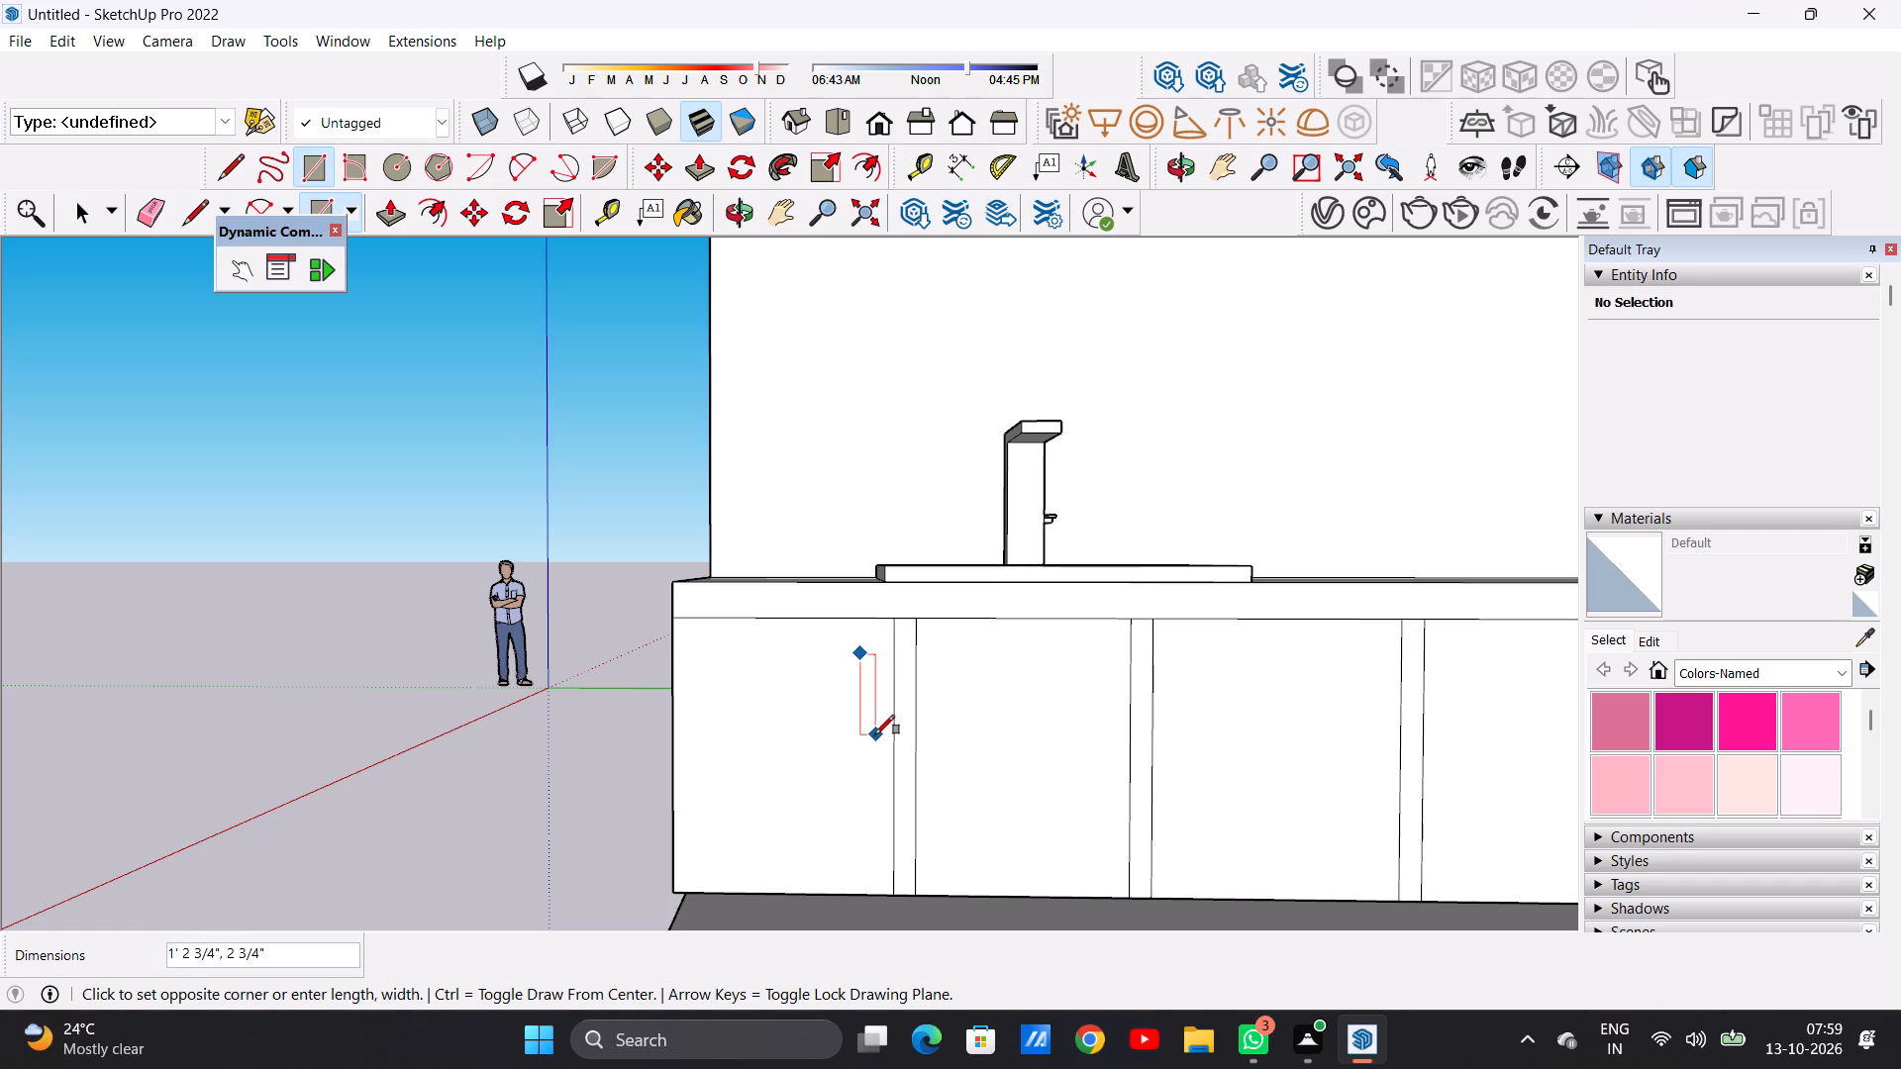
pyautogui.click(875, 734)
pyautogui.press('space')
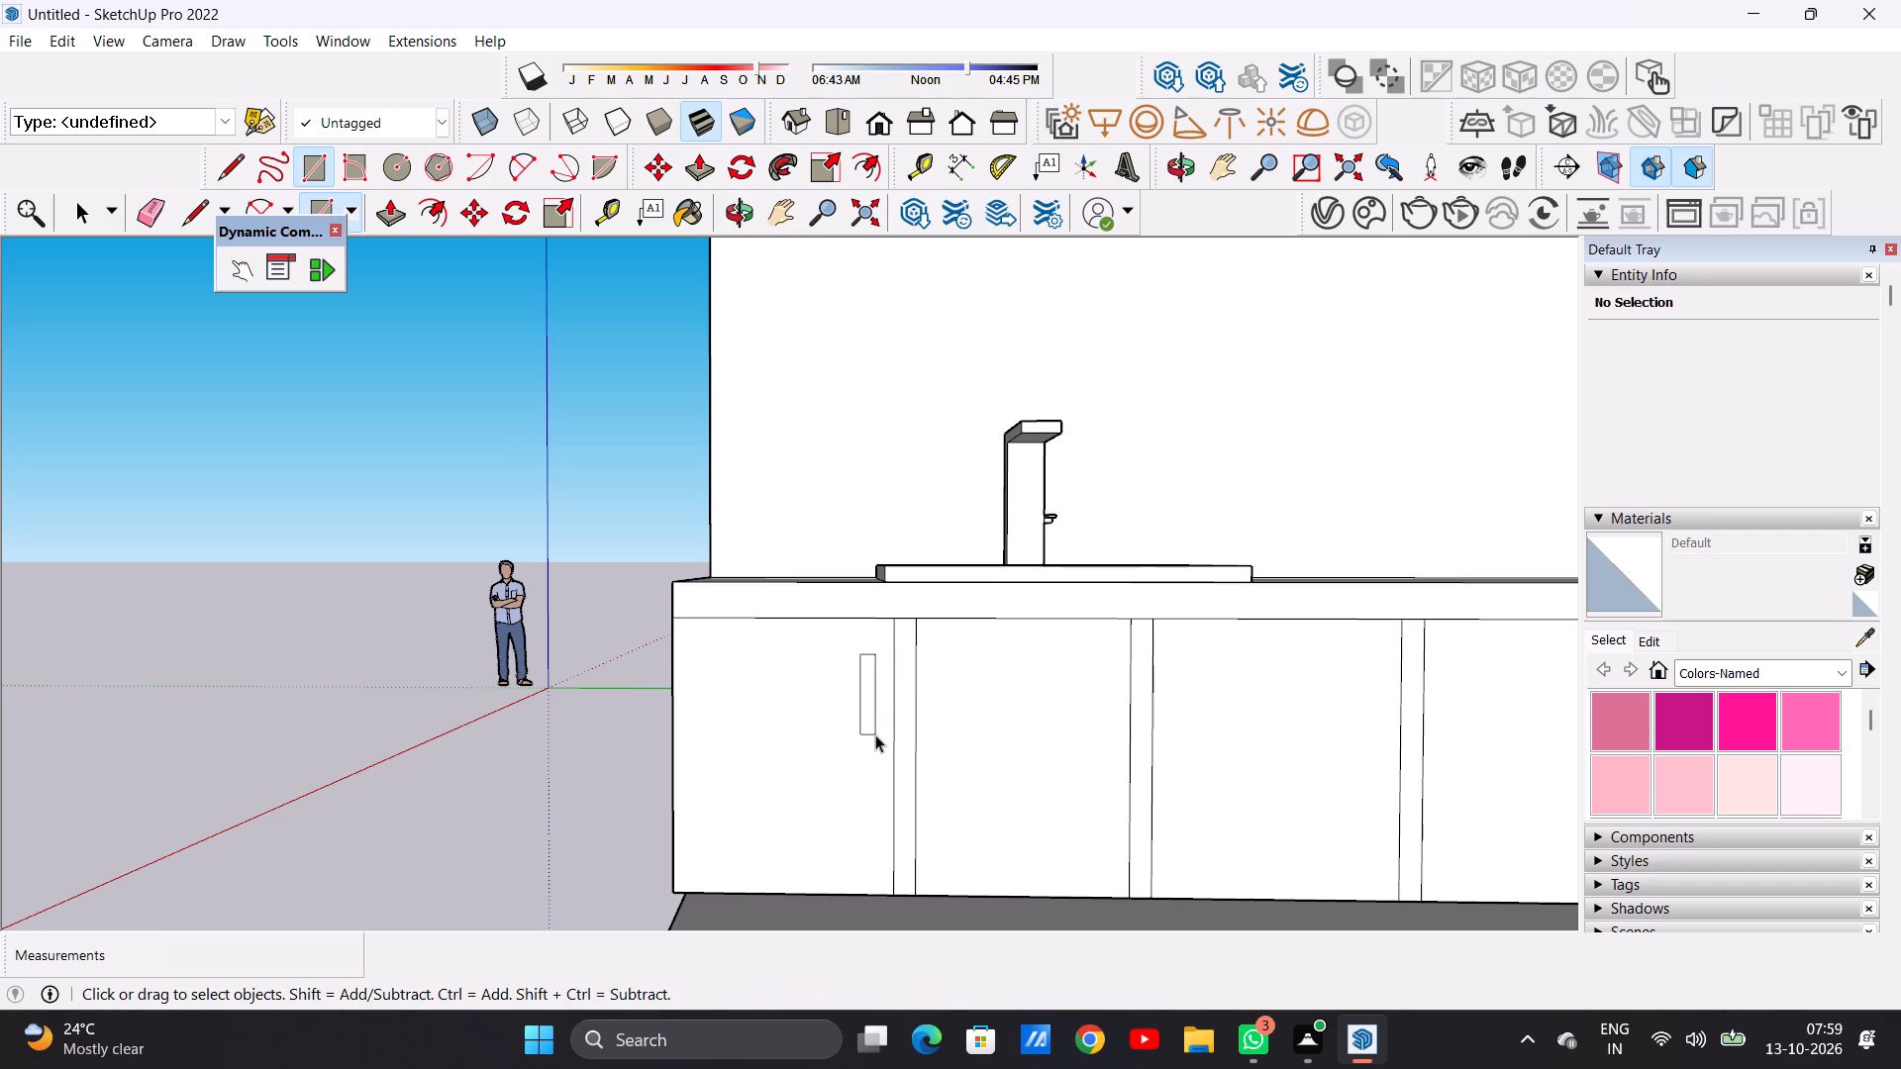
# Copy the handle rectangle about 1' 13/16" across the first divider onto the second door.
pyautogui.doubleClick(866, 719)
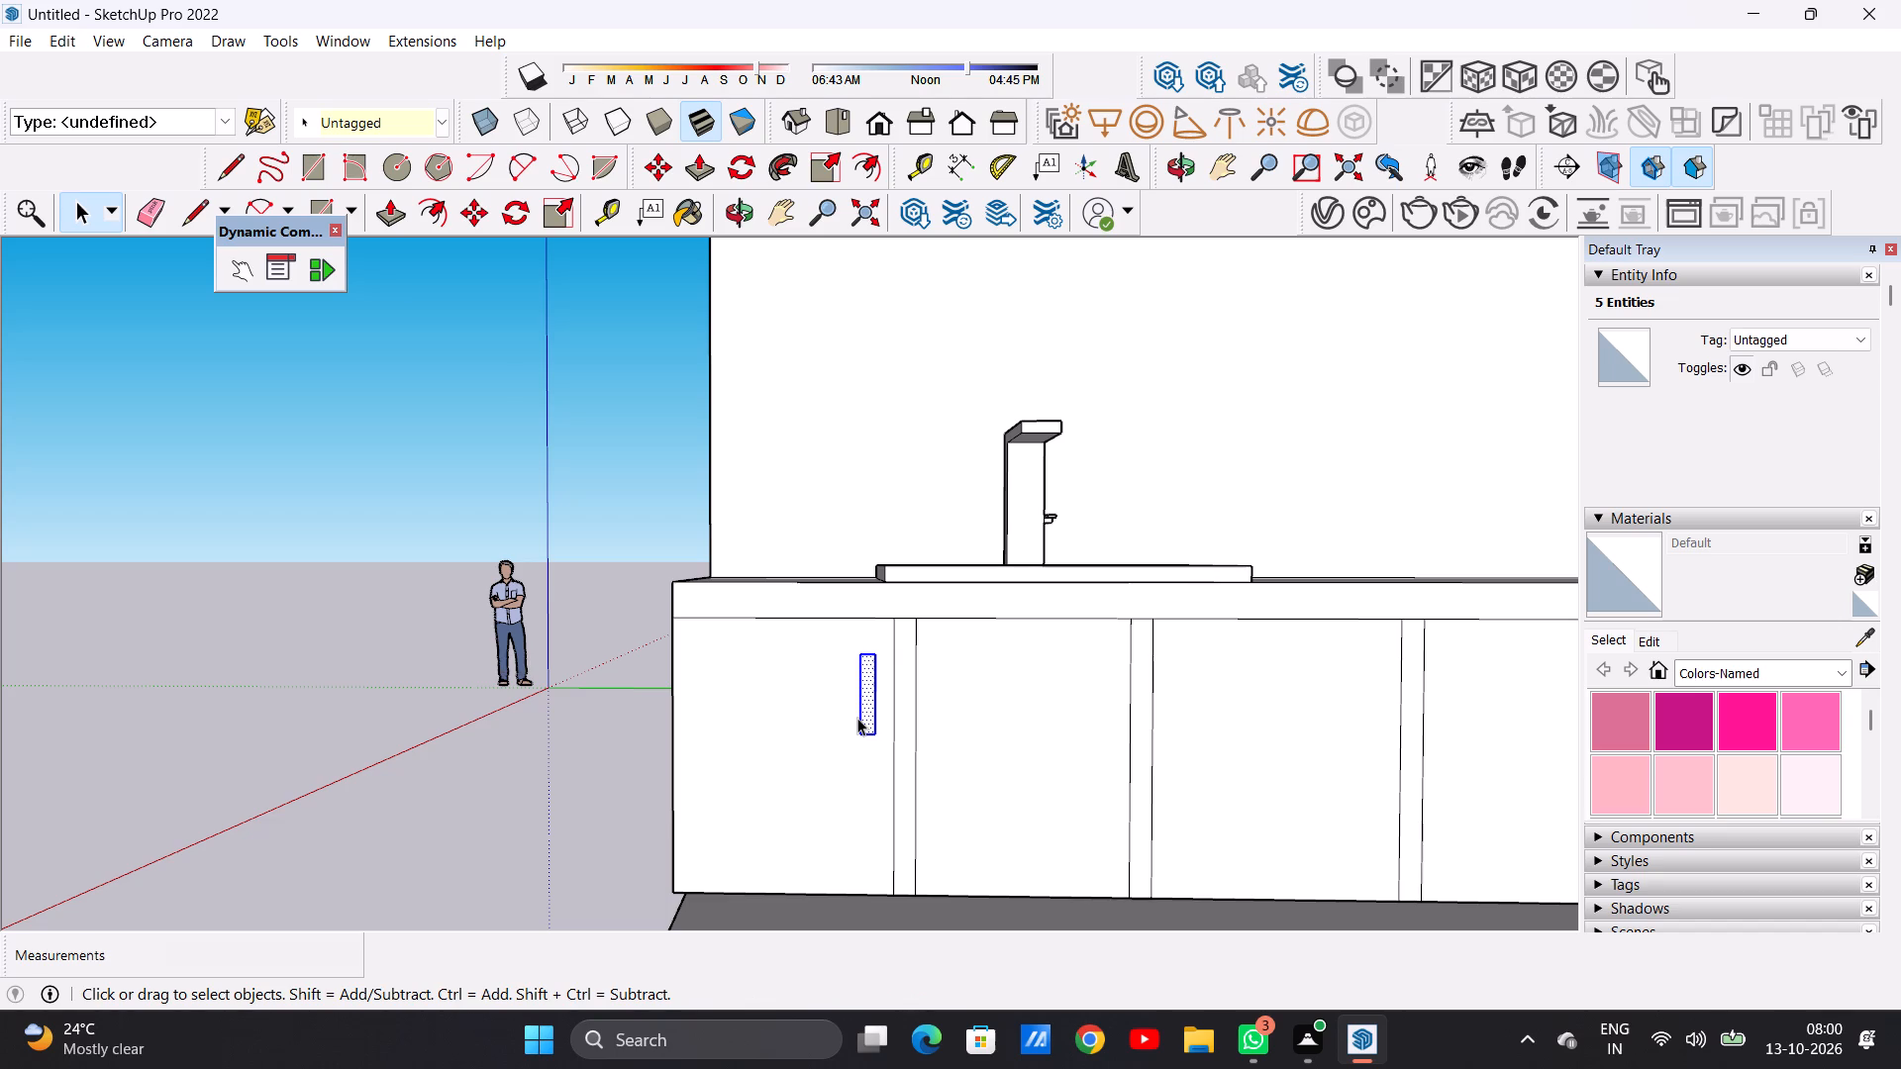
pyautogui.press('m')
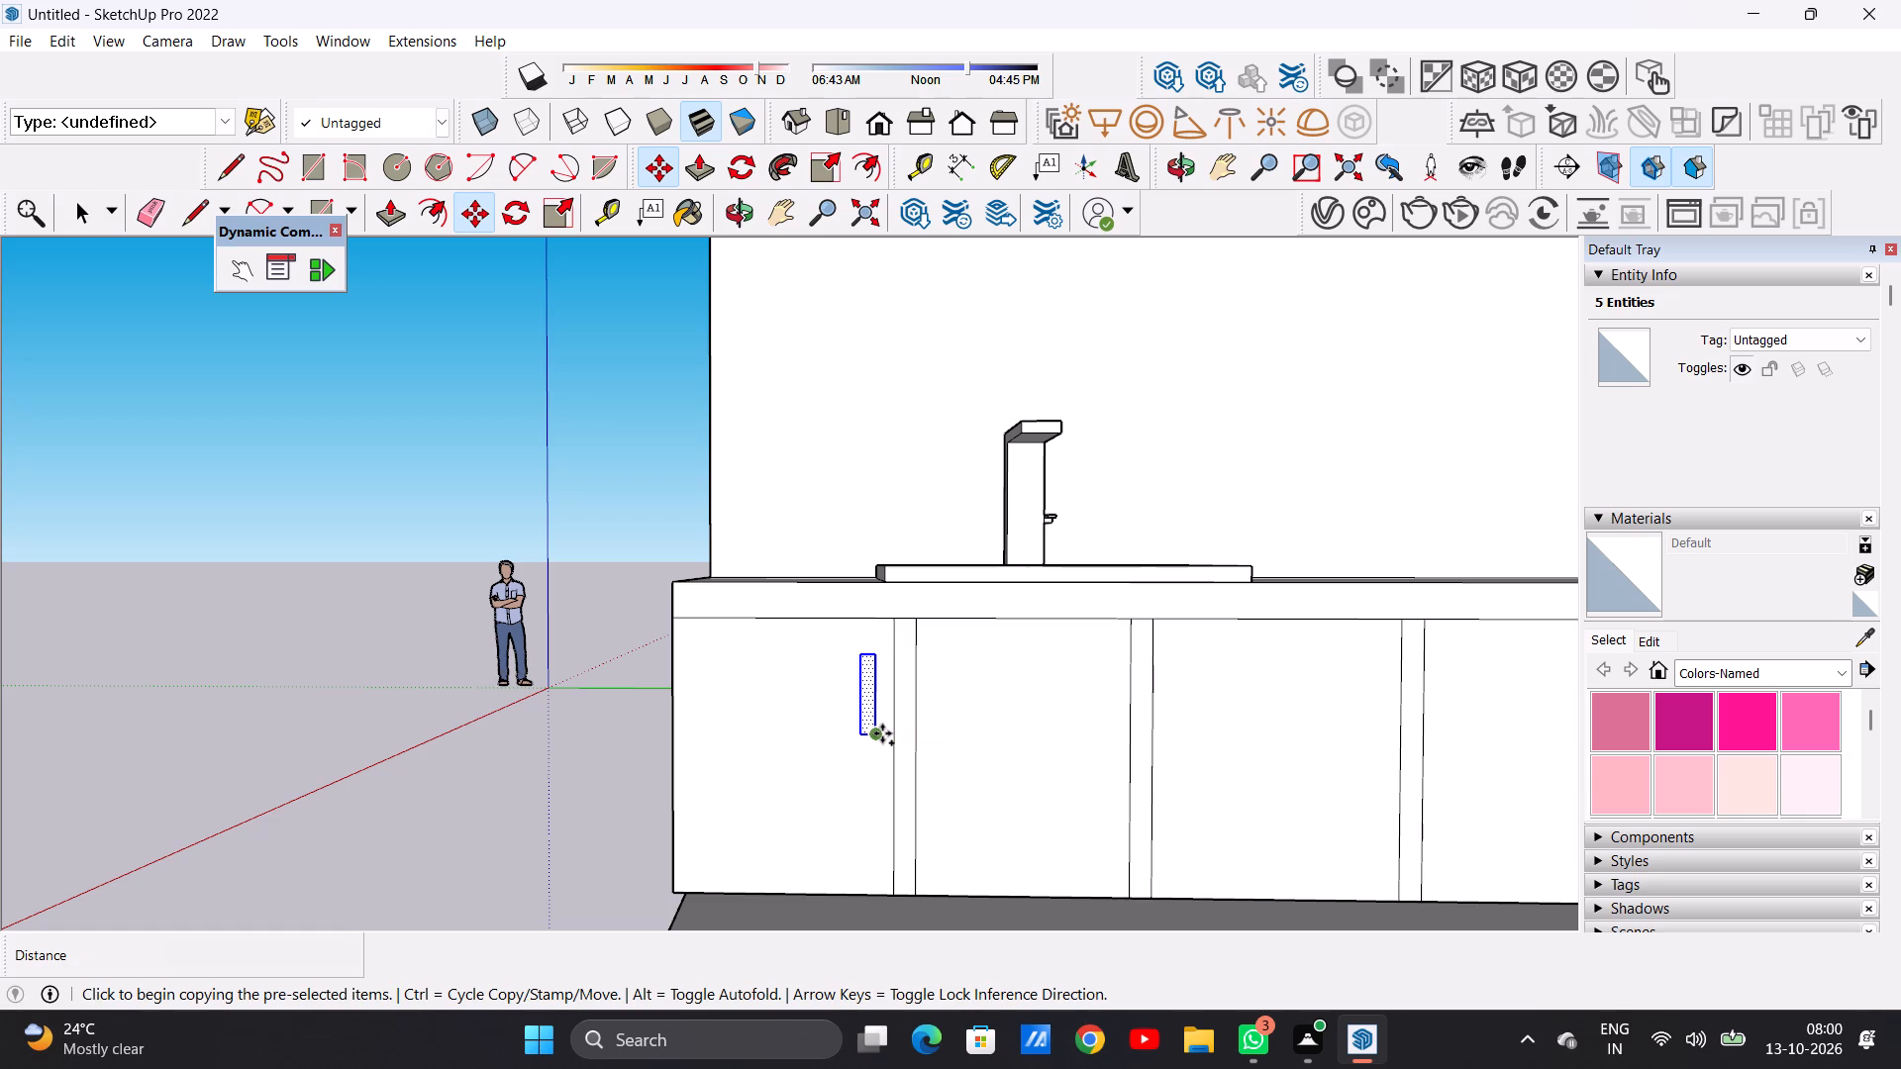
pyautogui.click(882, 733)
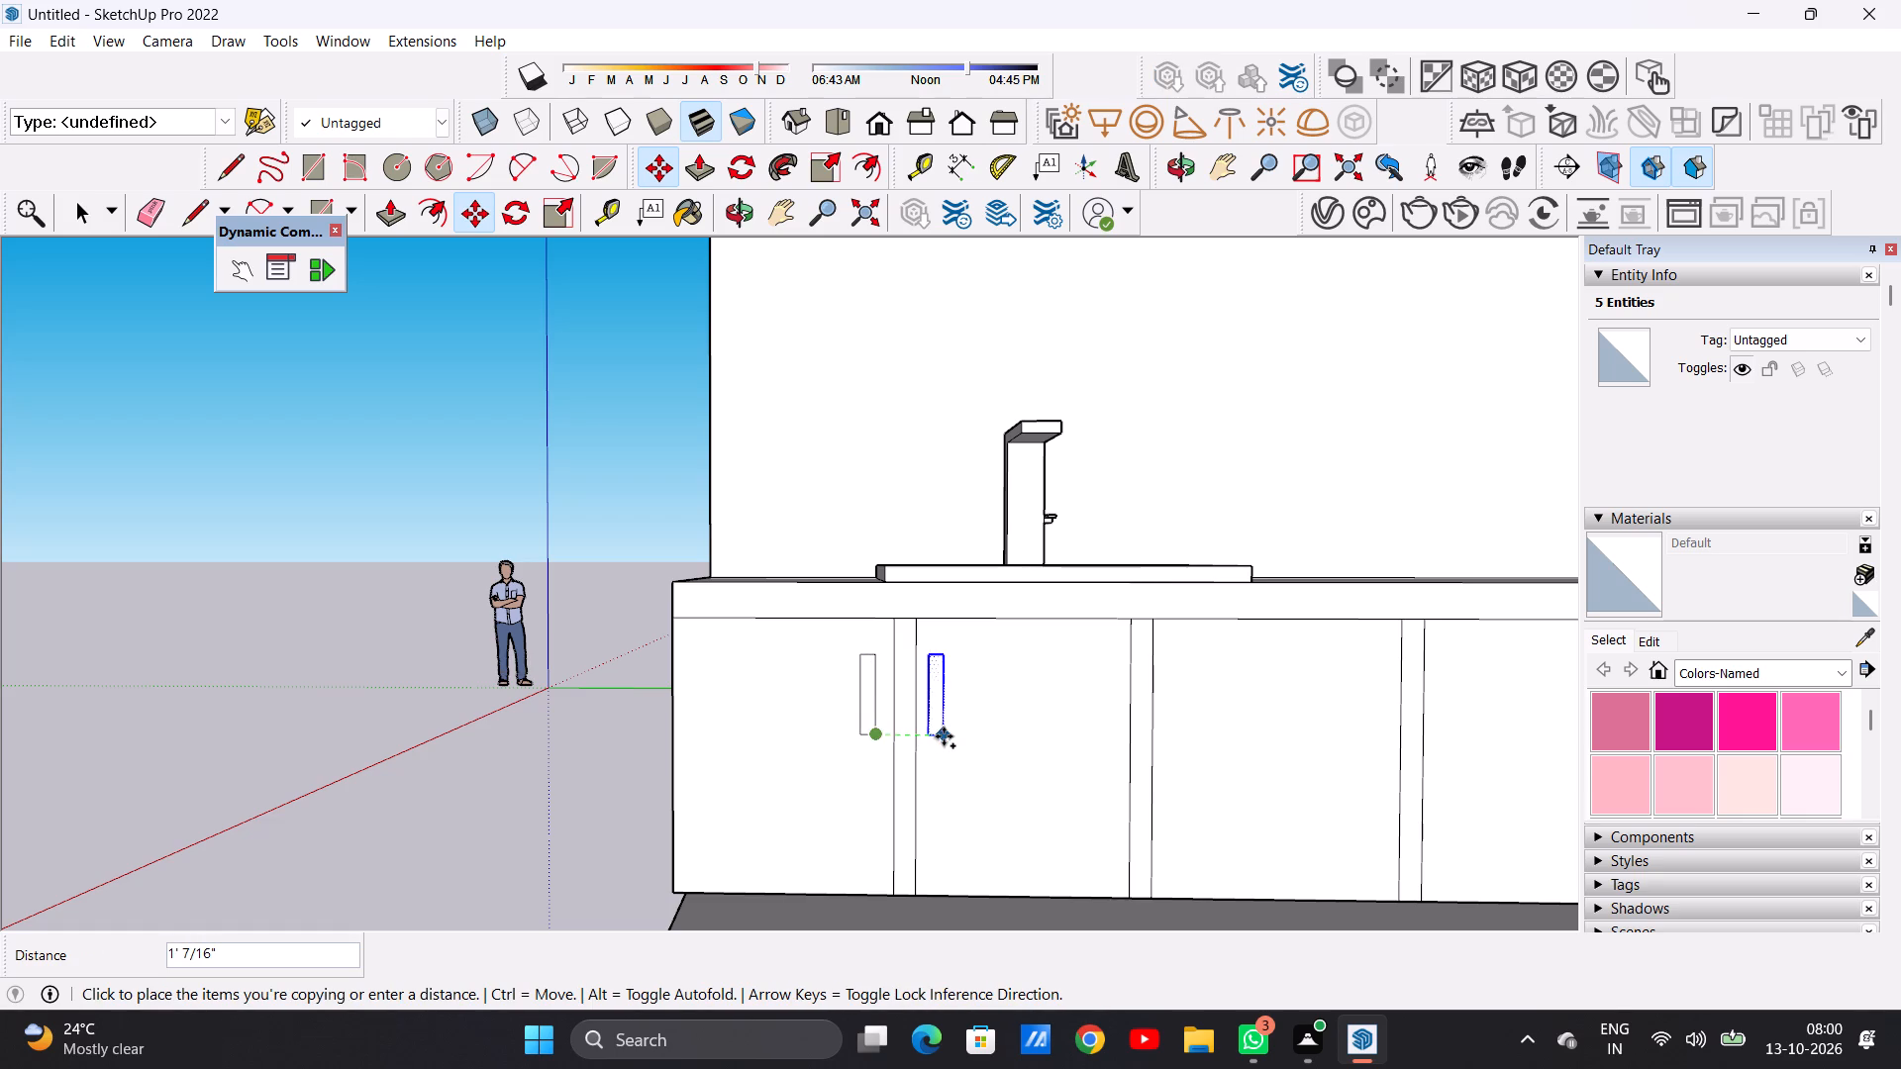
pyautogui.click(946, 736)
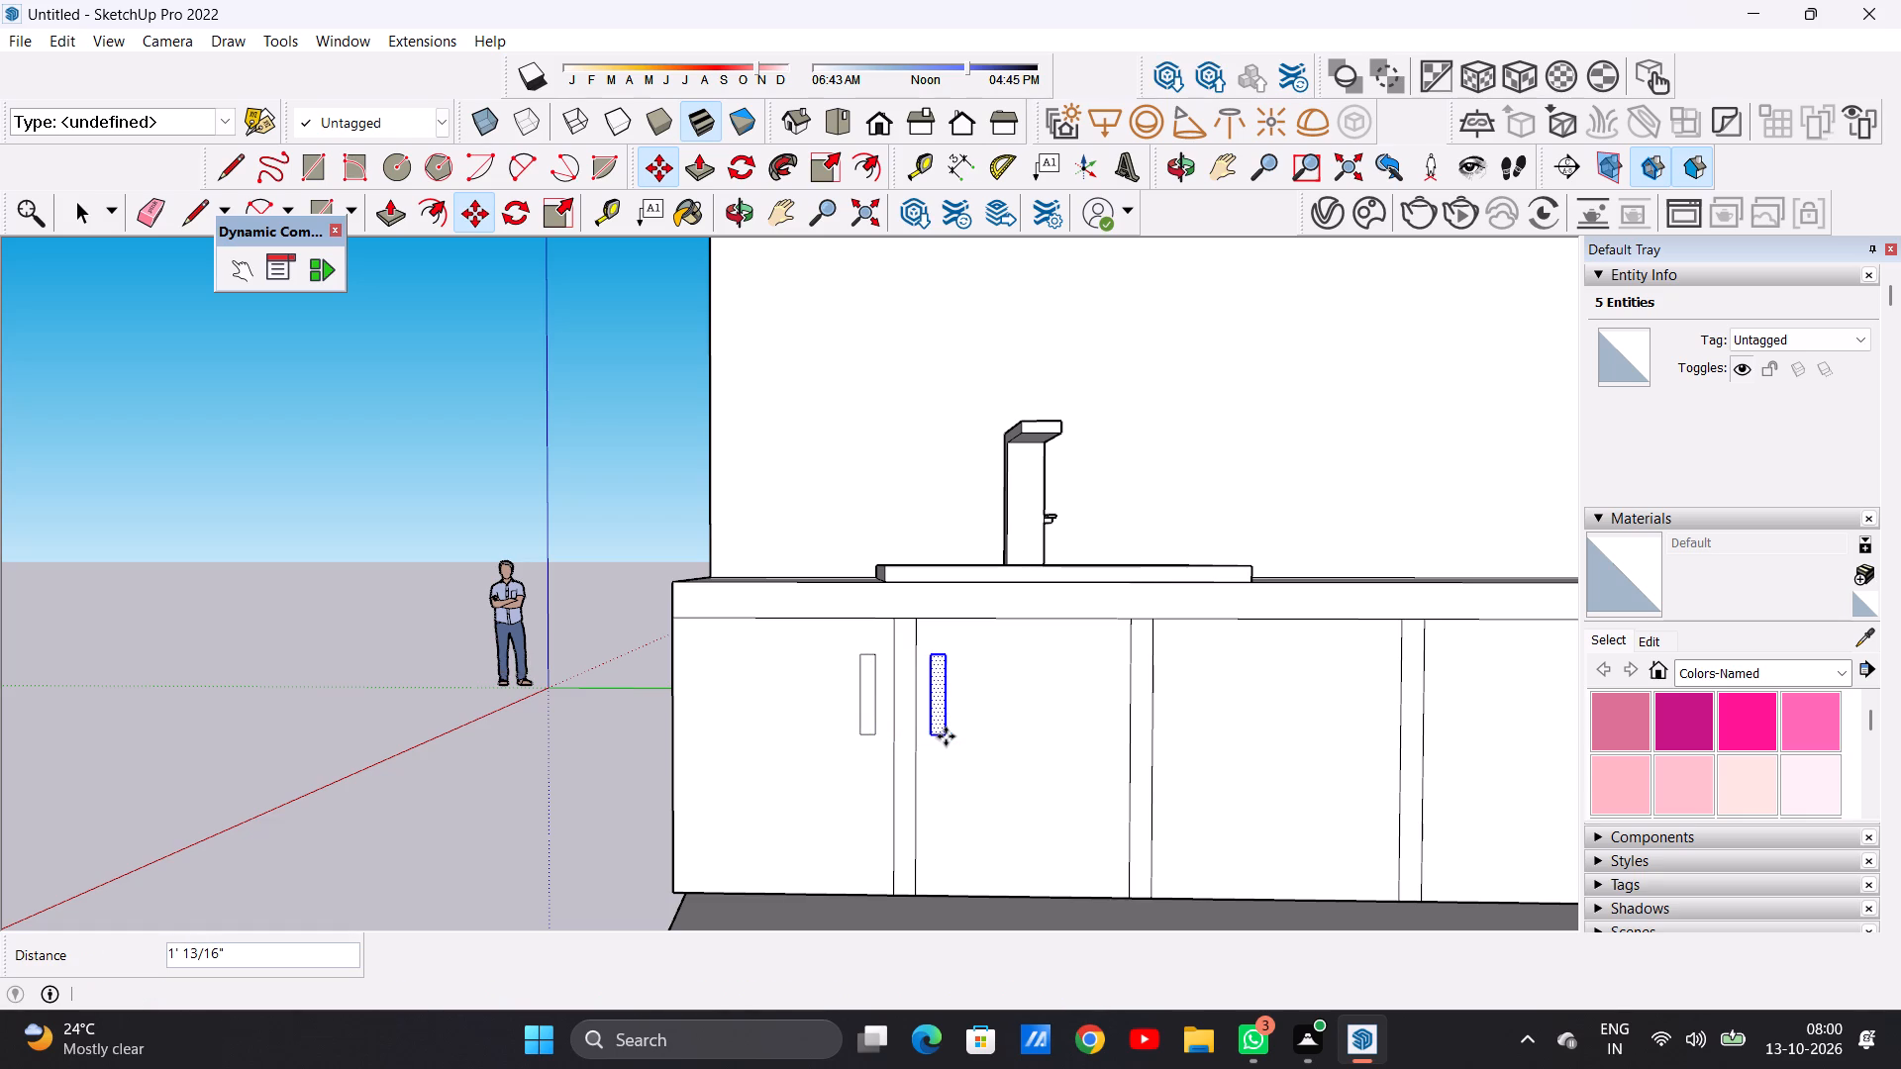
# Copy the handle rectangle about 6' 7 1/16" to the third door and a further 11 7/16" across the last divider to the fourth.
pyautogui.click(946, 736)
pyautogui.scroll(-5, 981, 737)
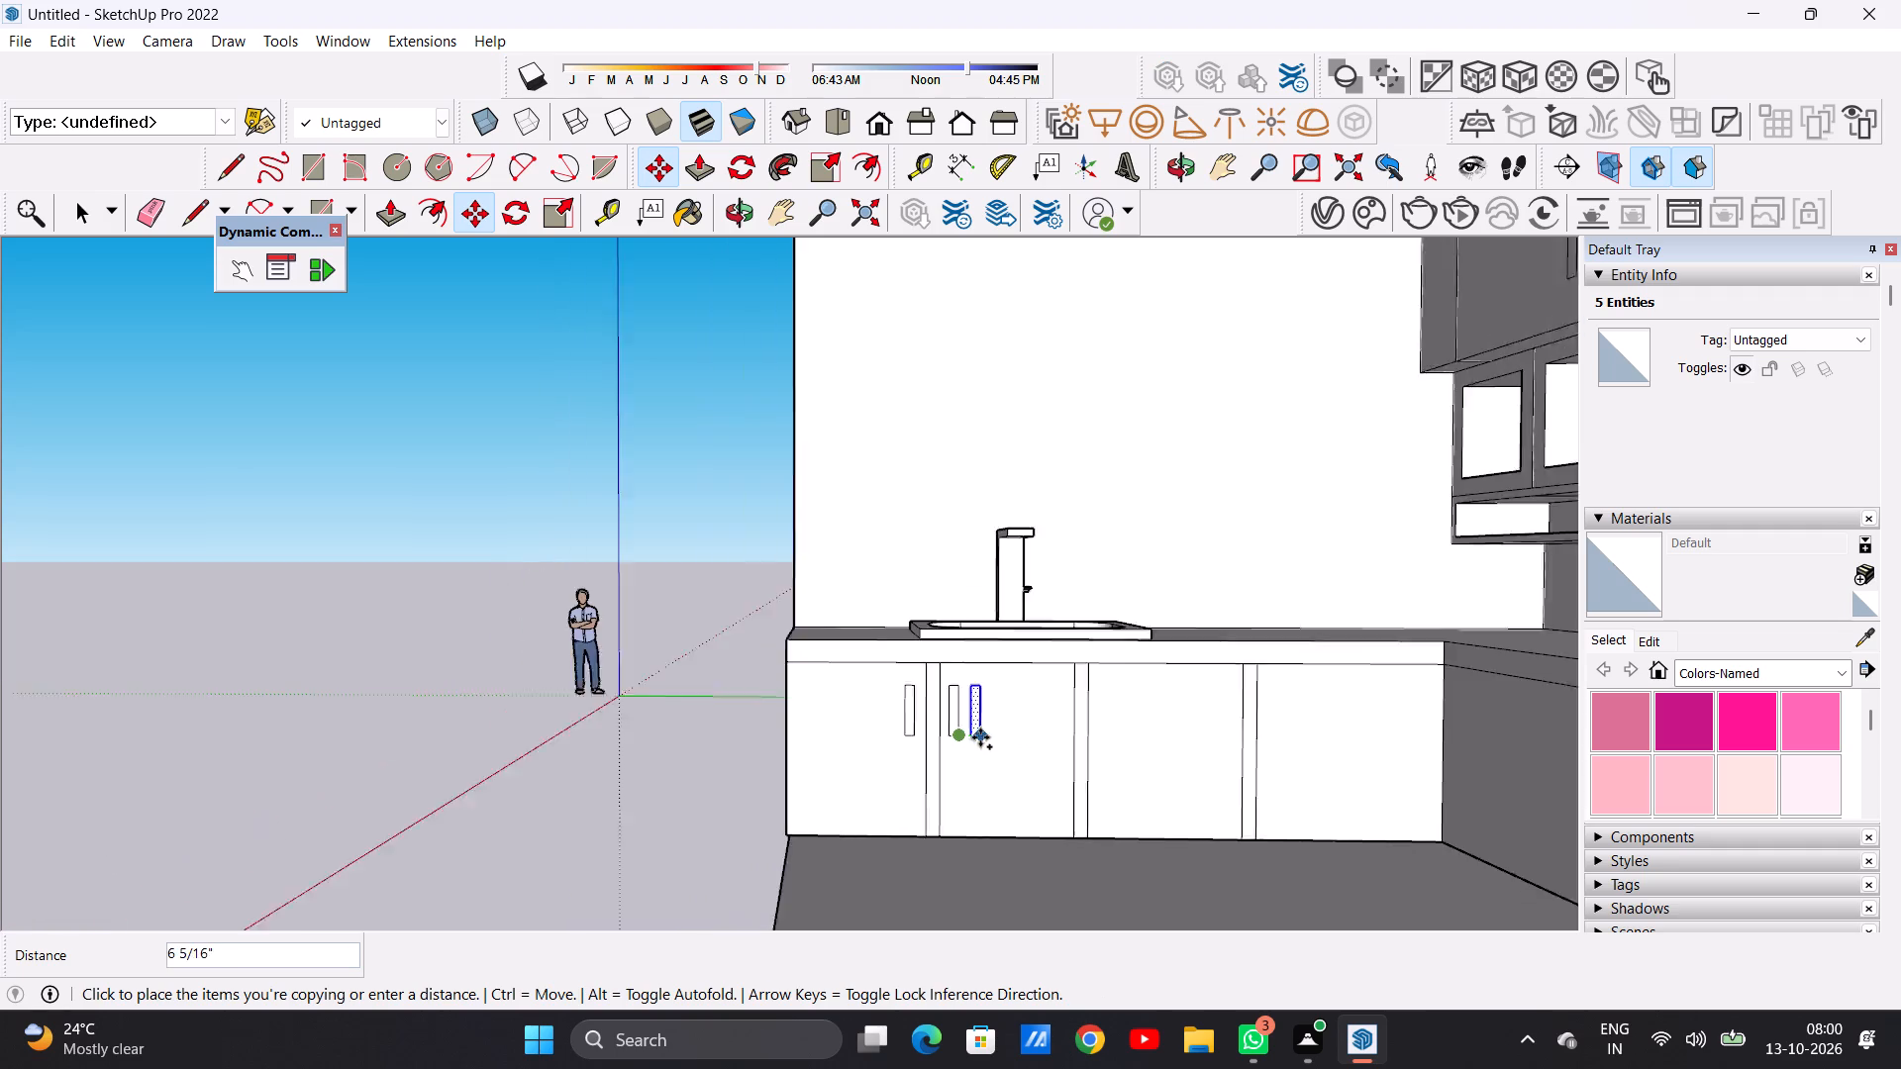
pyautogui.scroll(-2, 980, 737)
pyautogui.scroll(5, 1167, 724)
pyautogui.scroll(-1, 1201, 724)
pyautogui.scroll(1, 1201, 724)
pyautogui.scroll(-1, 1201, 724)
pyautogui.scroll(1, 1201, 724)
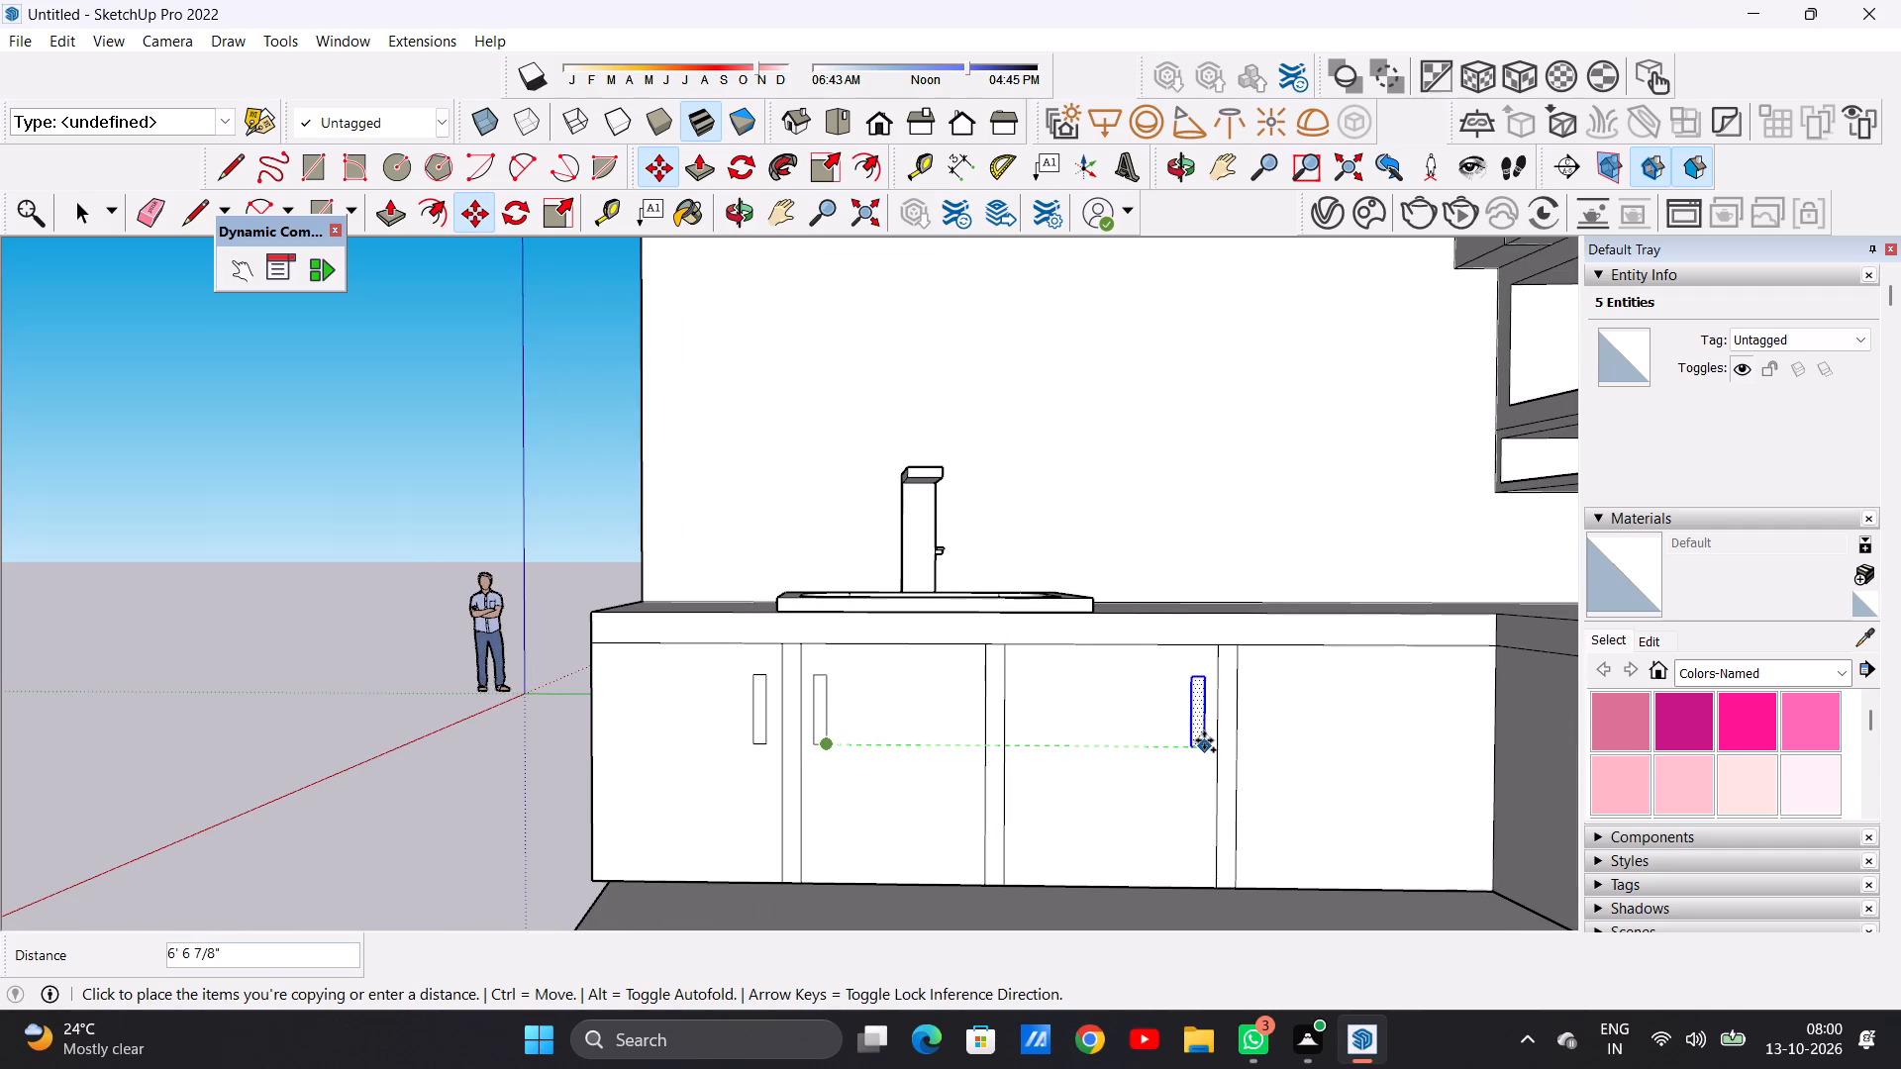
pyautogui.click(1205, 741)
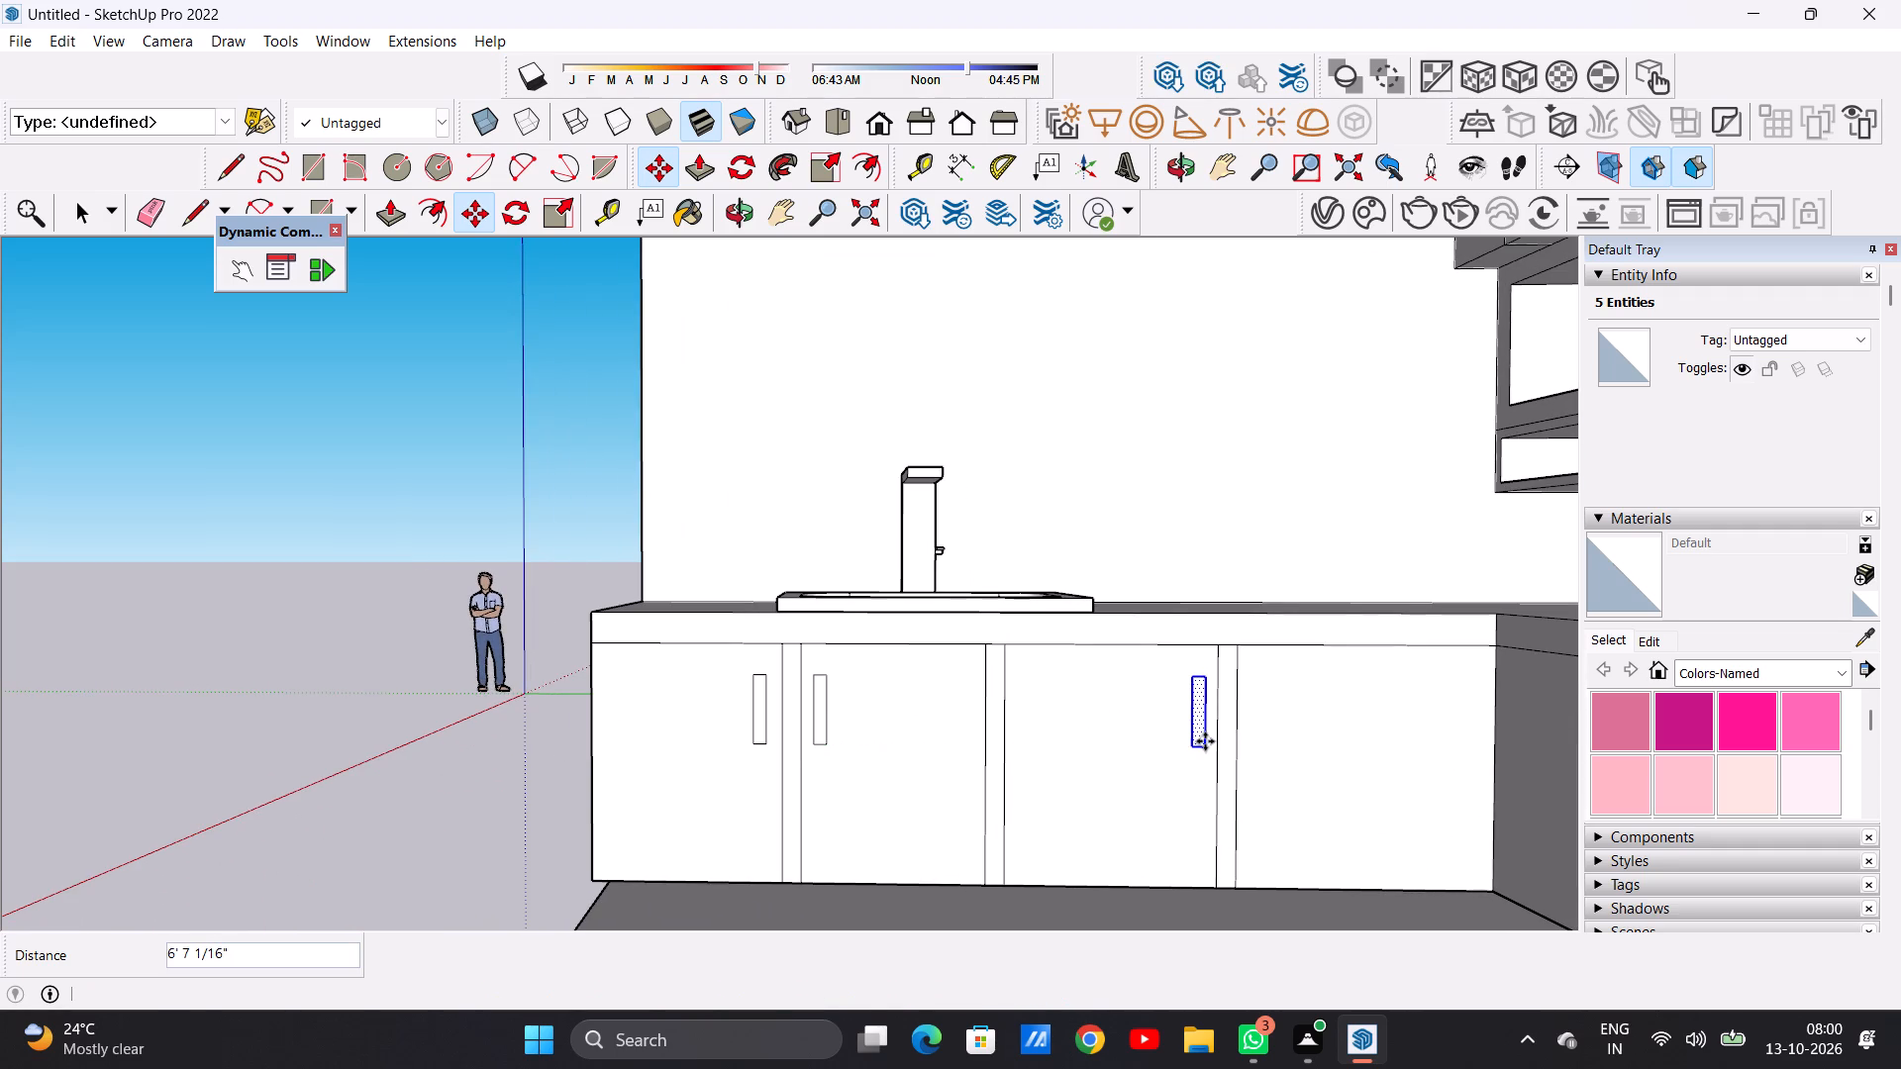
pyautogui.click(1205, 741)
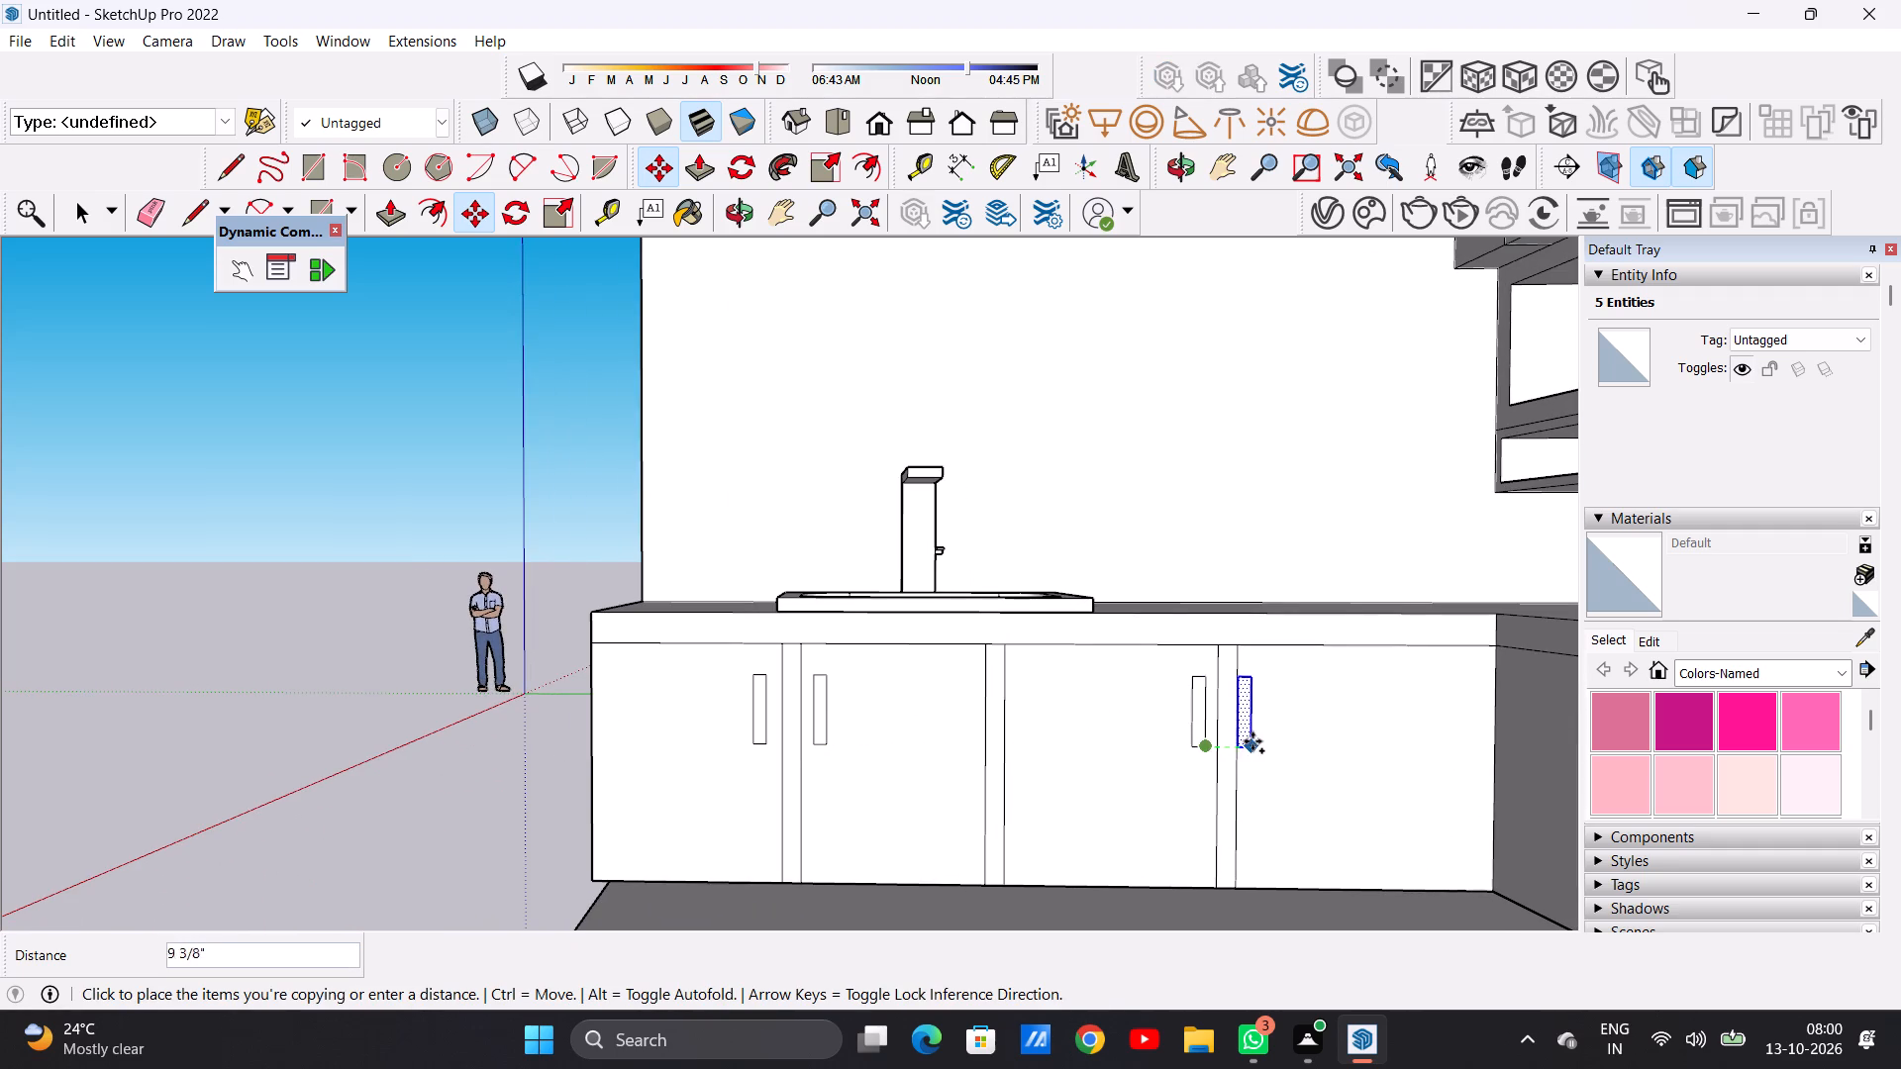
pyautogui.click(1260, 738)
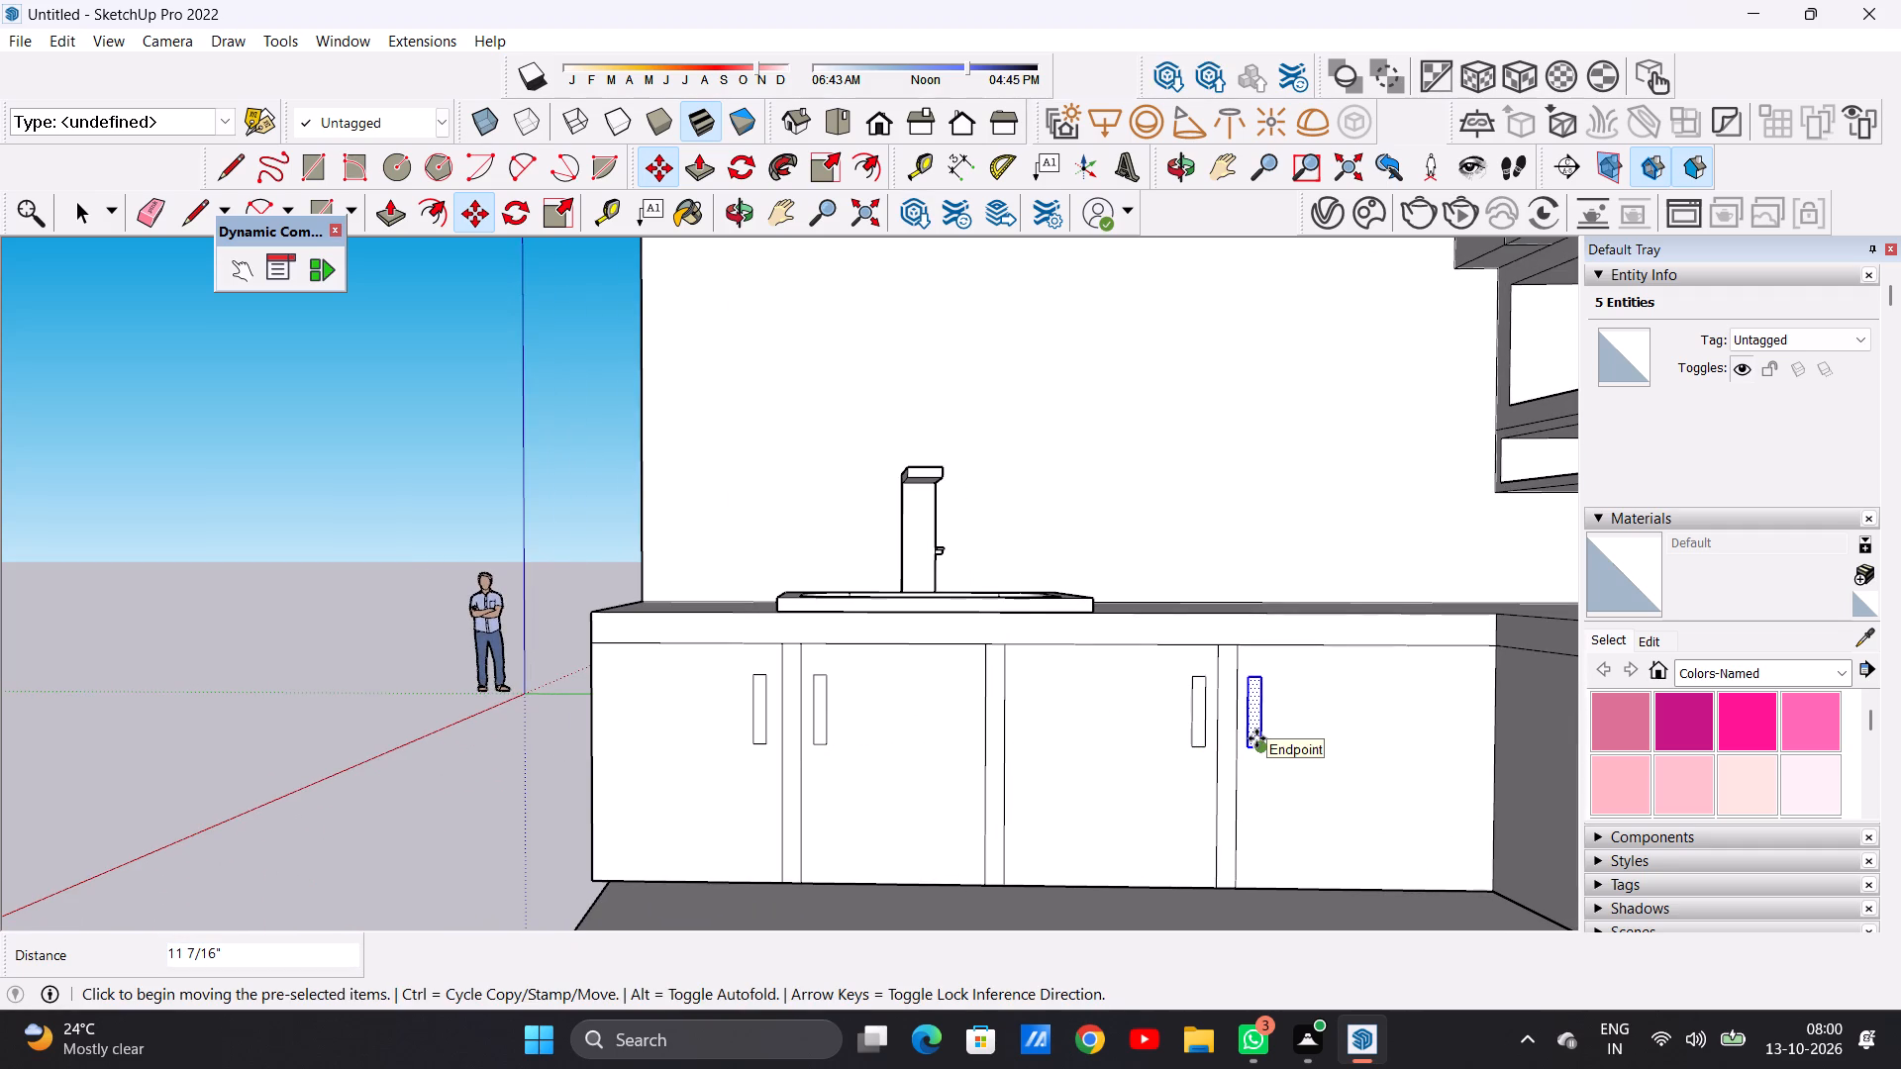
pyautogui.press('space')
pyautogui.click(437, 769)
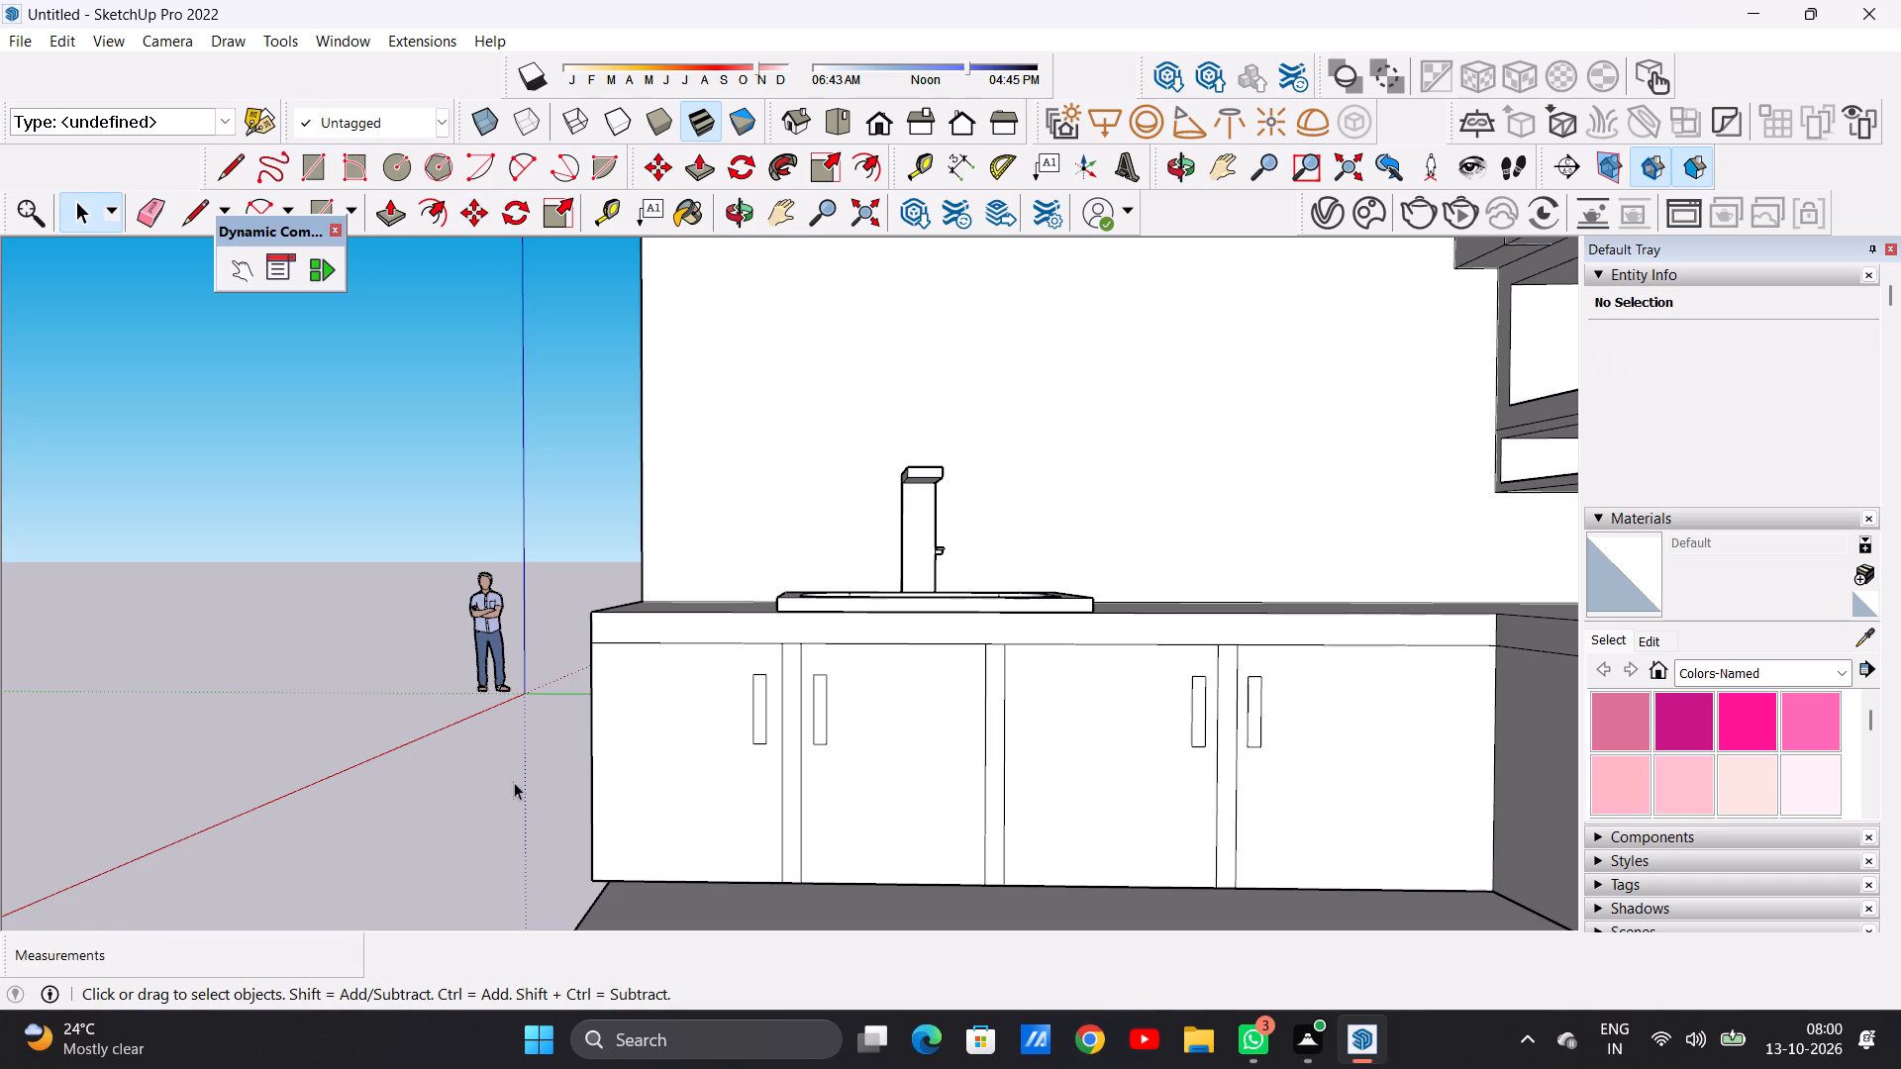
# Examine the sink cabinet's dividers and handle outlines in relation to the whole kitchen.
pyautogui.scroll(-6, 914, 753)
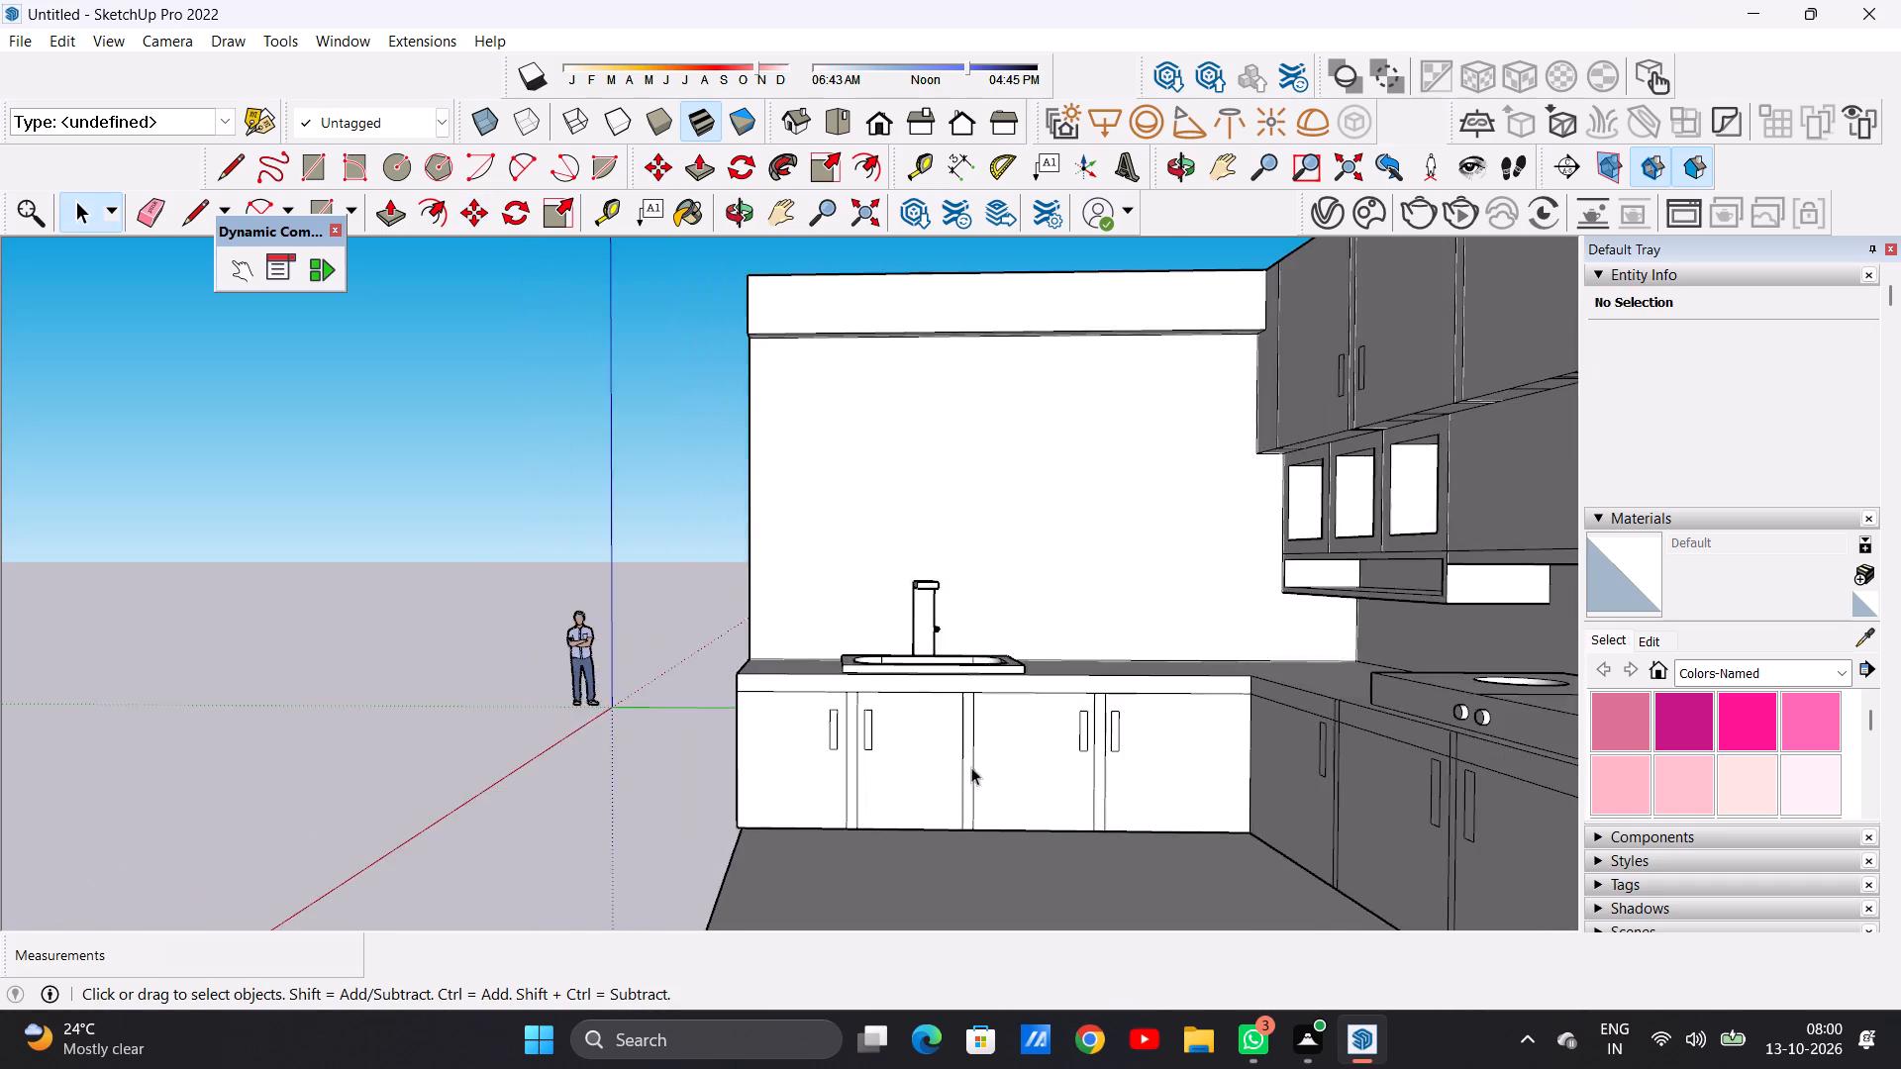
pyautogui.scroll(-13, 971, 767)
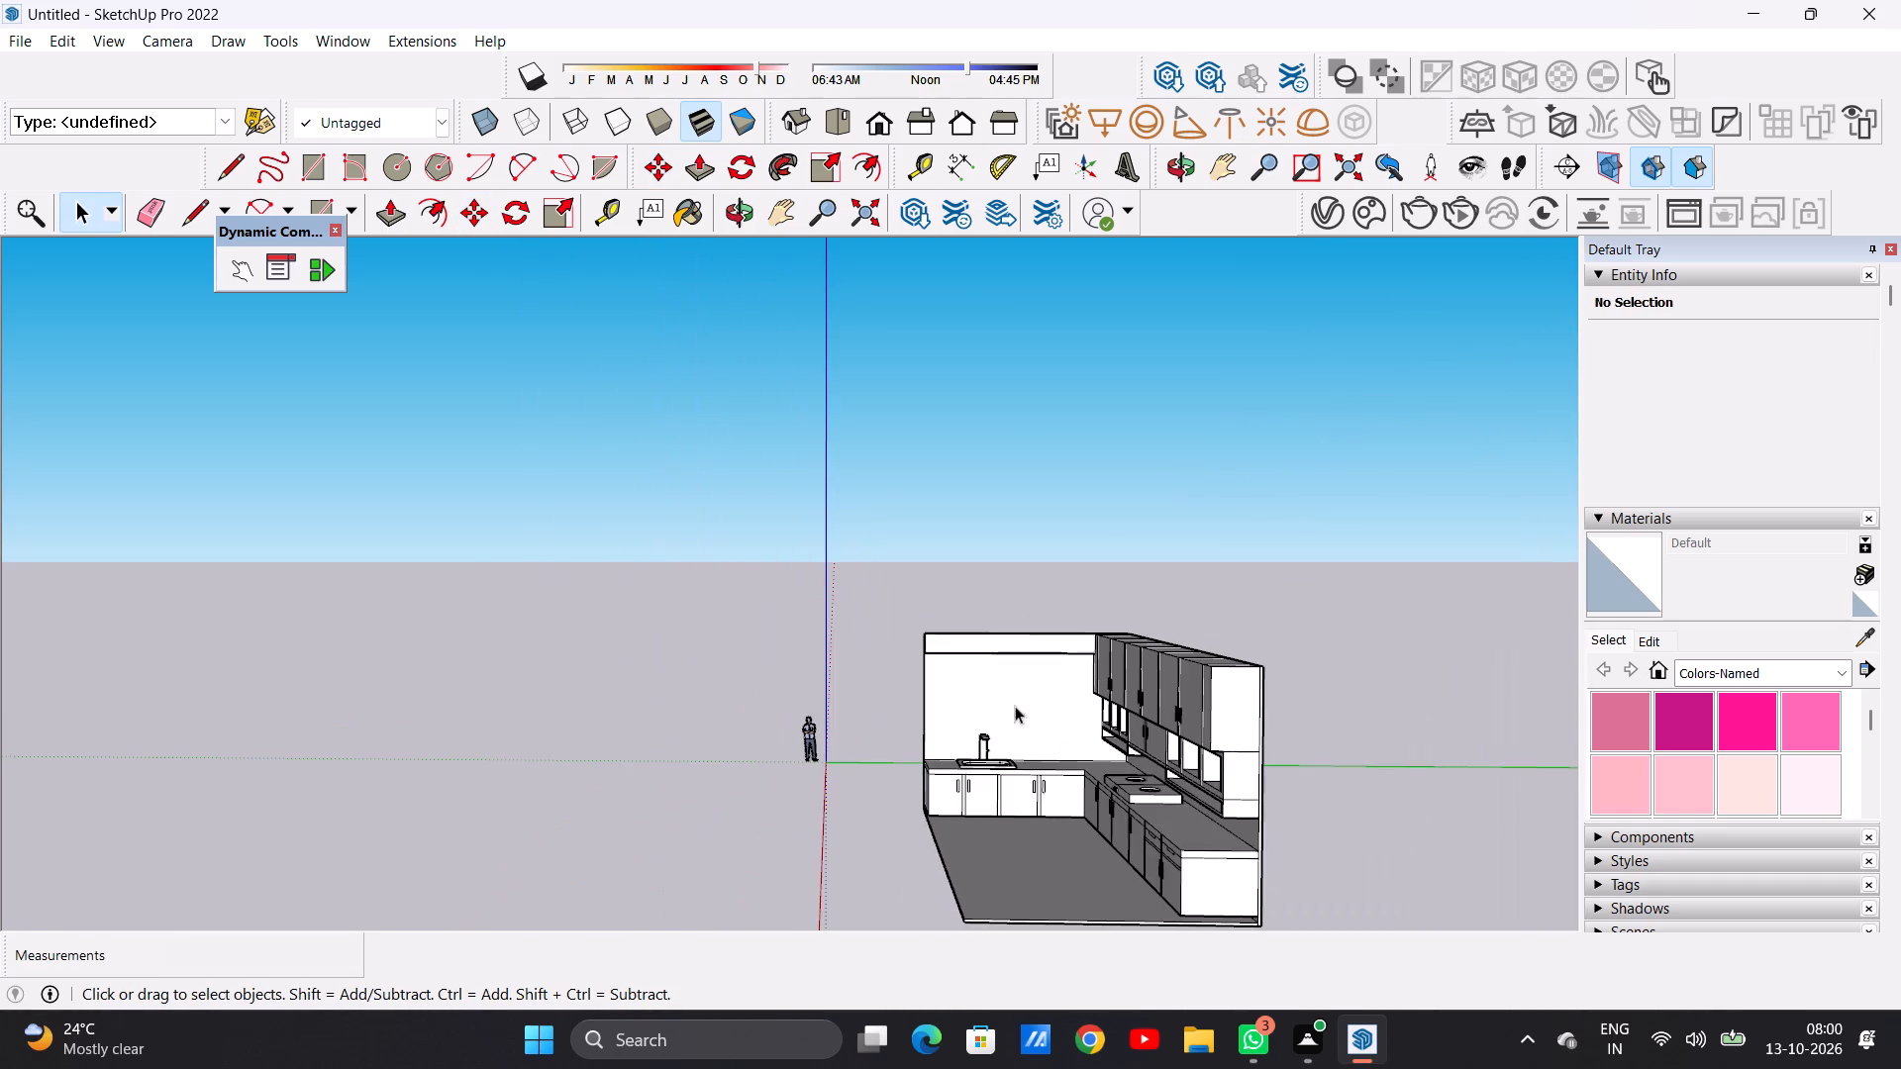
pyautogui.scroll(12, 986, 677)
pyautogui.moveTo(1080, 709); pyautogui.dragTo(998, 692, button='middle')
pyautogui.scroll(-7, 998, 692)
pyautogui.scroll(1, 1001, 693)
pyautogui.scroll(-3, 1001, 693)
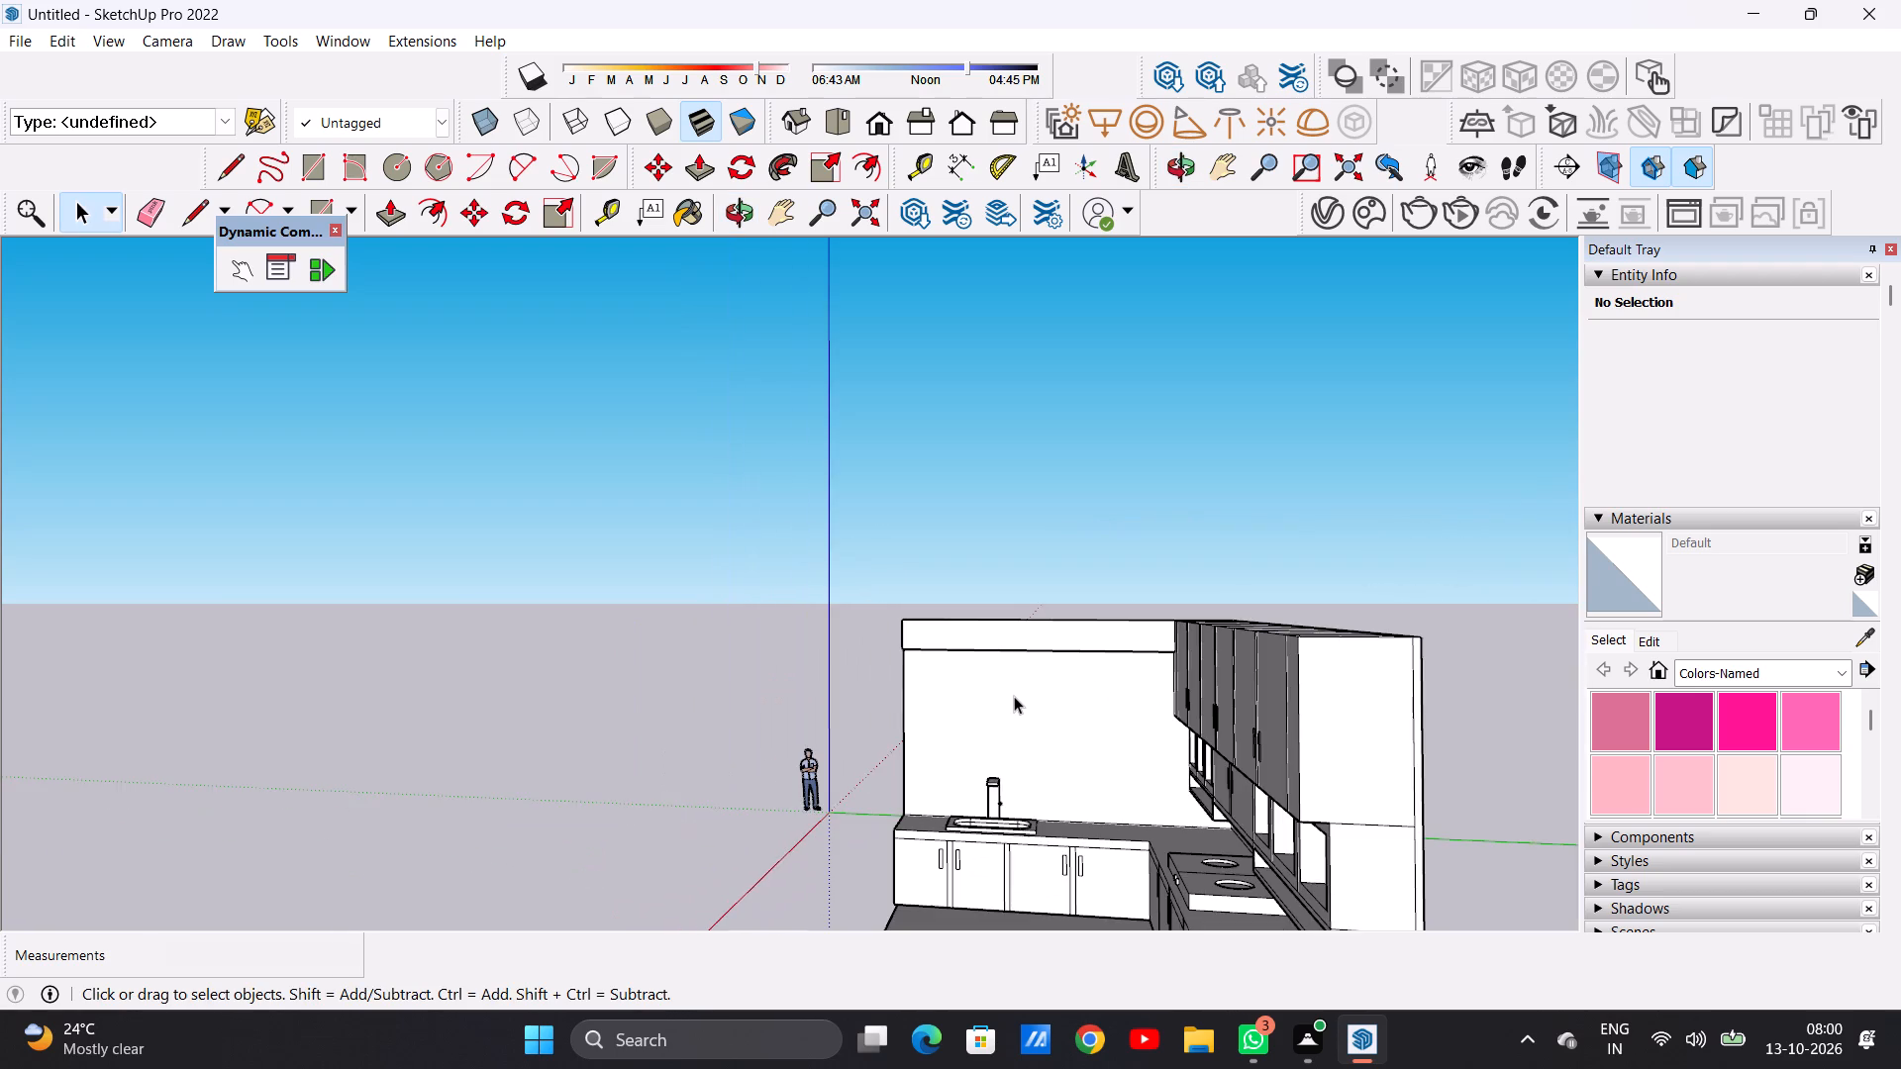
pyautogui.moveTo(991, 723); pyautogui.dragTo(998, 703, button='middle')
pyautogui.scroll(3, 1000, 702)
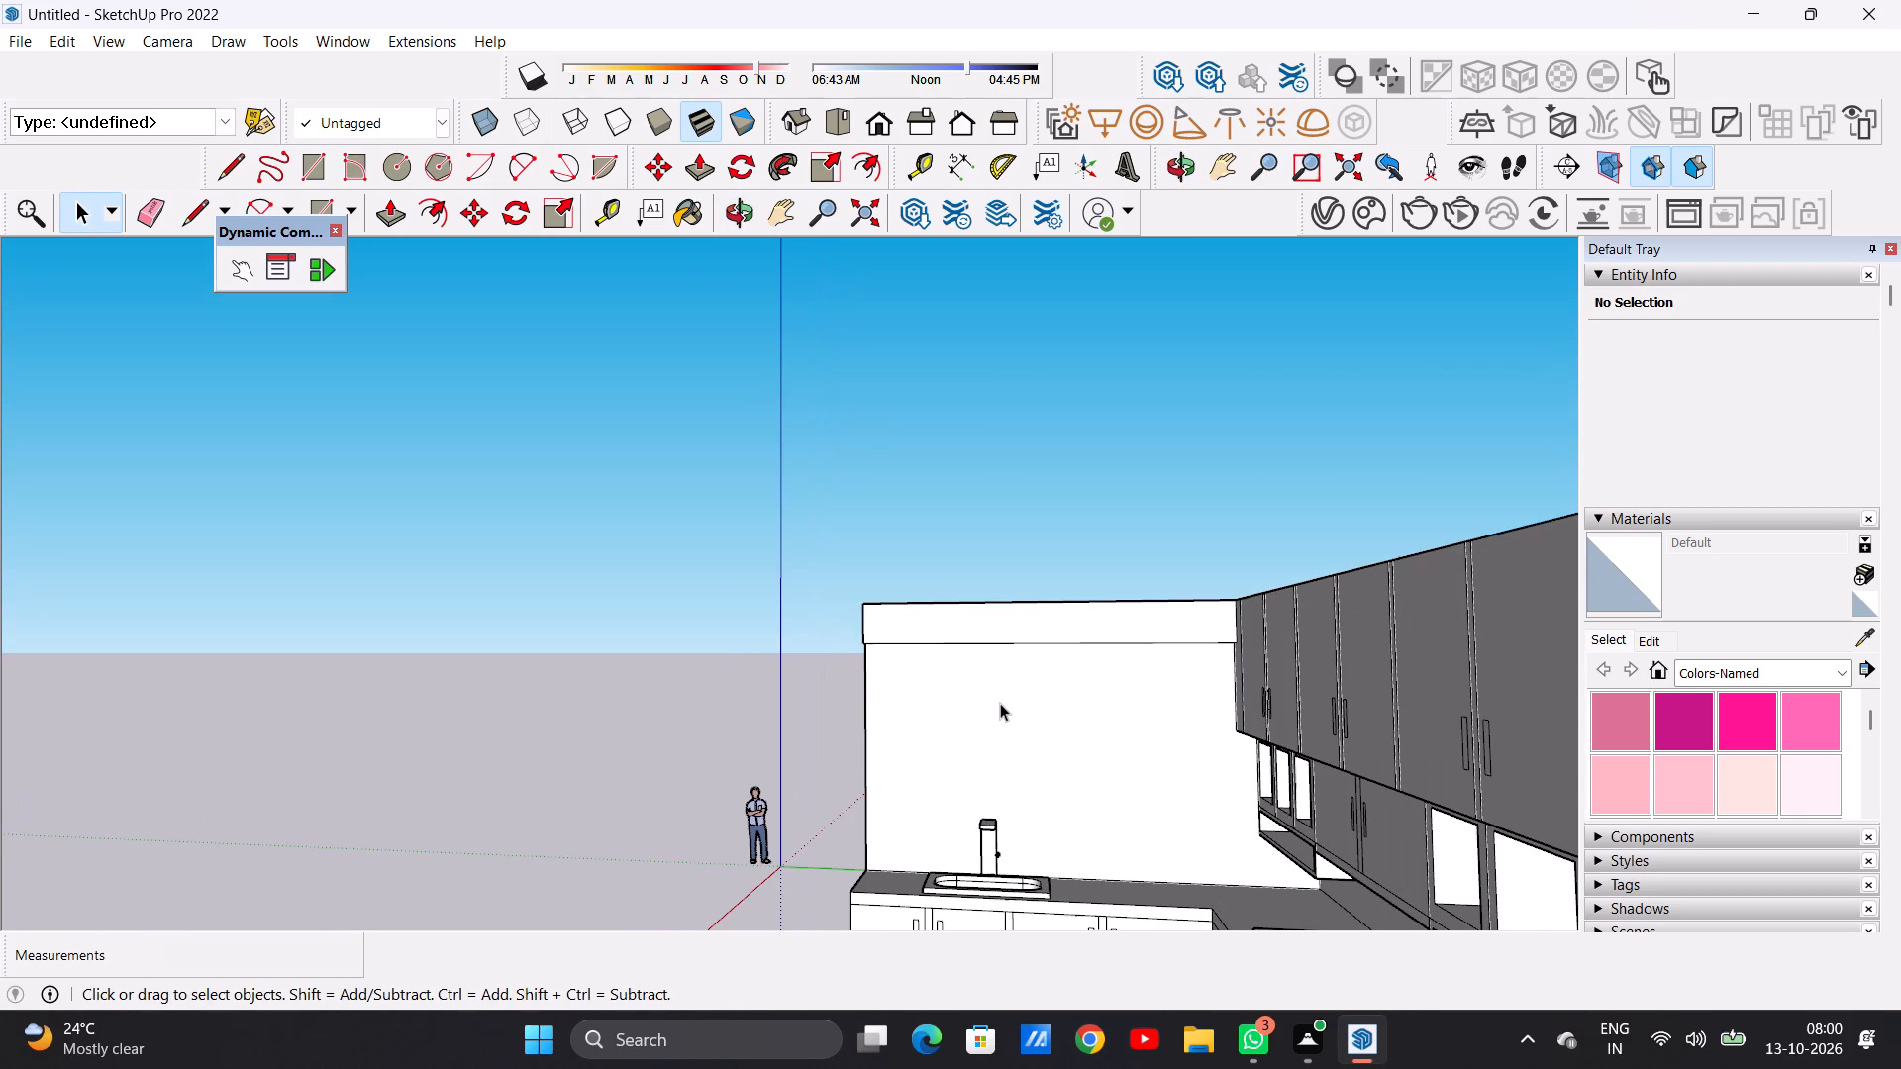
# Draw a window rectangle about 6' 5 1/8" high by 5' 7 13/16" wide on the wall above the sink.
pyautogui.press('r')
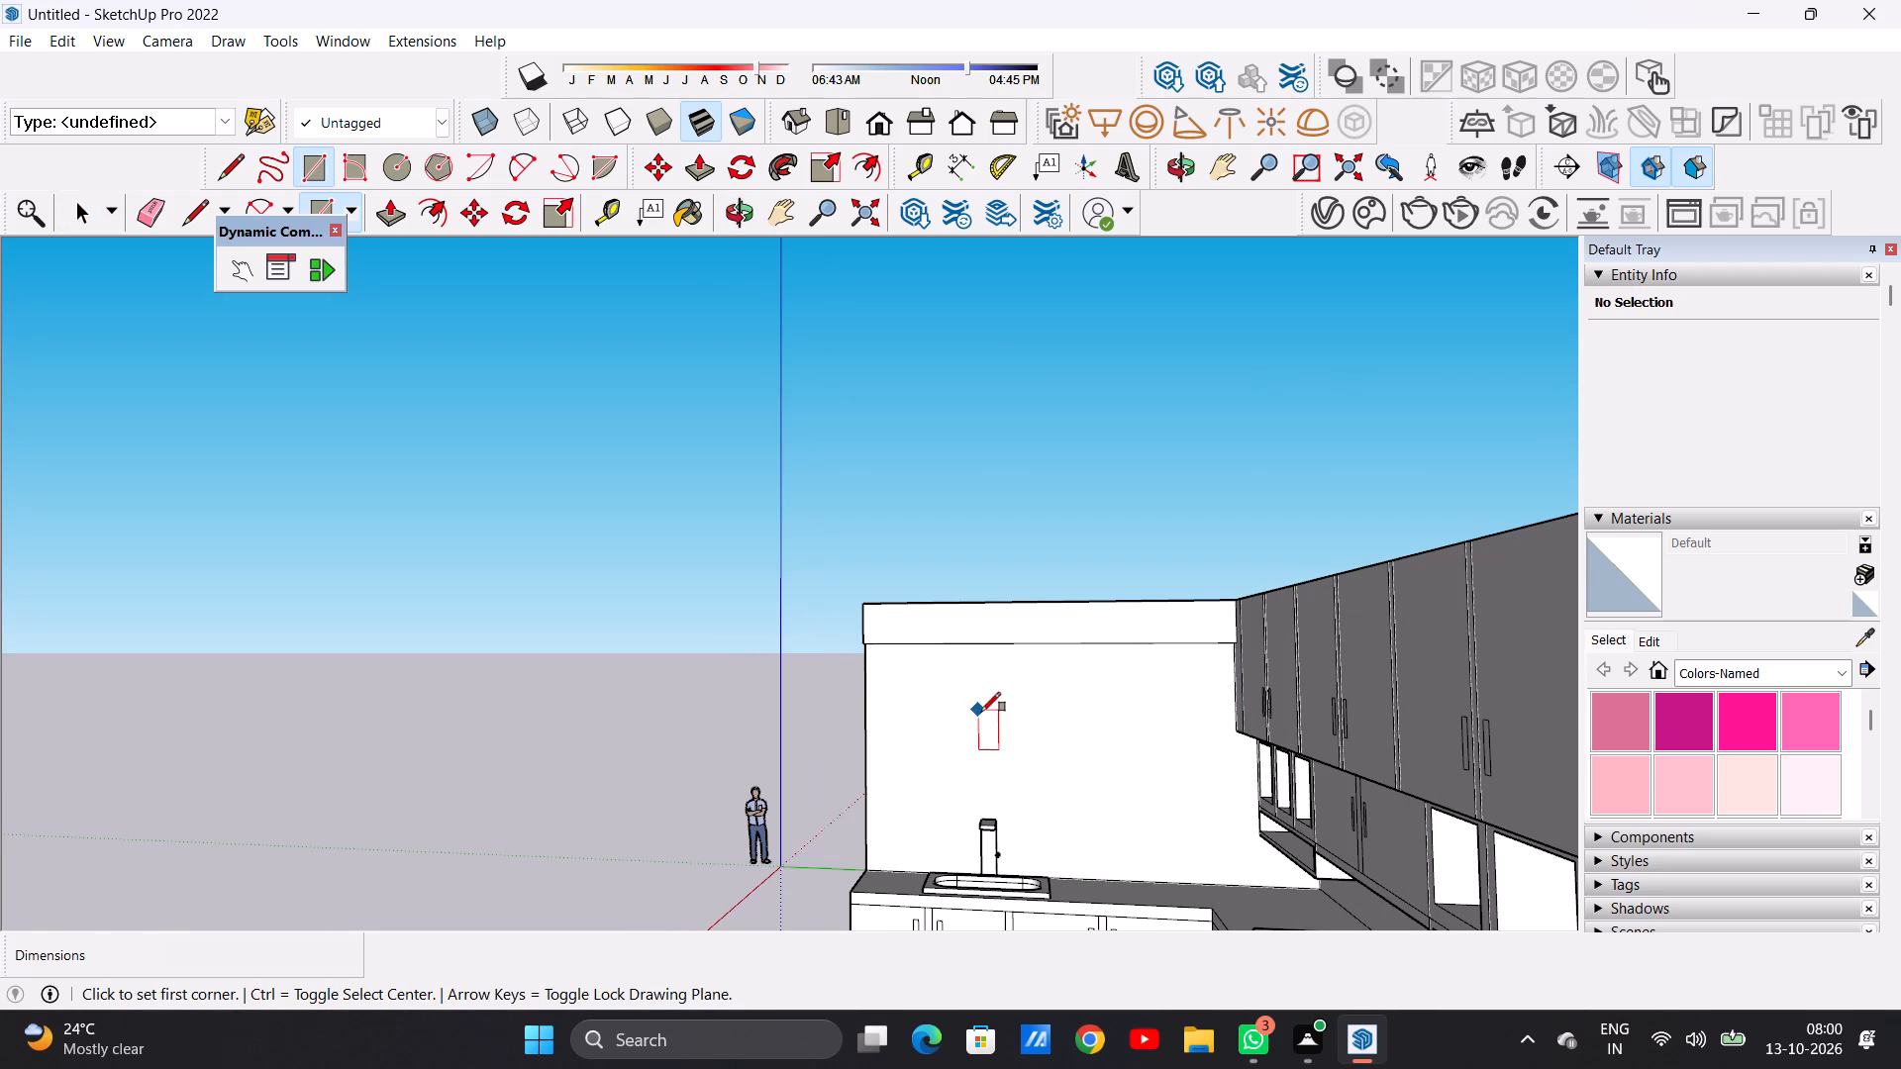
pyautogui.scroll(7, 983, 715)
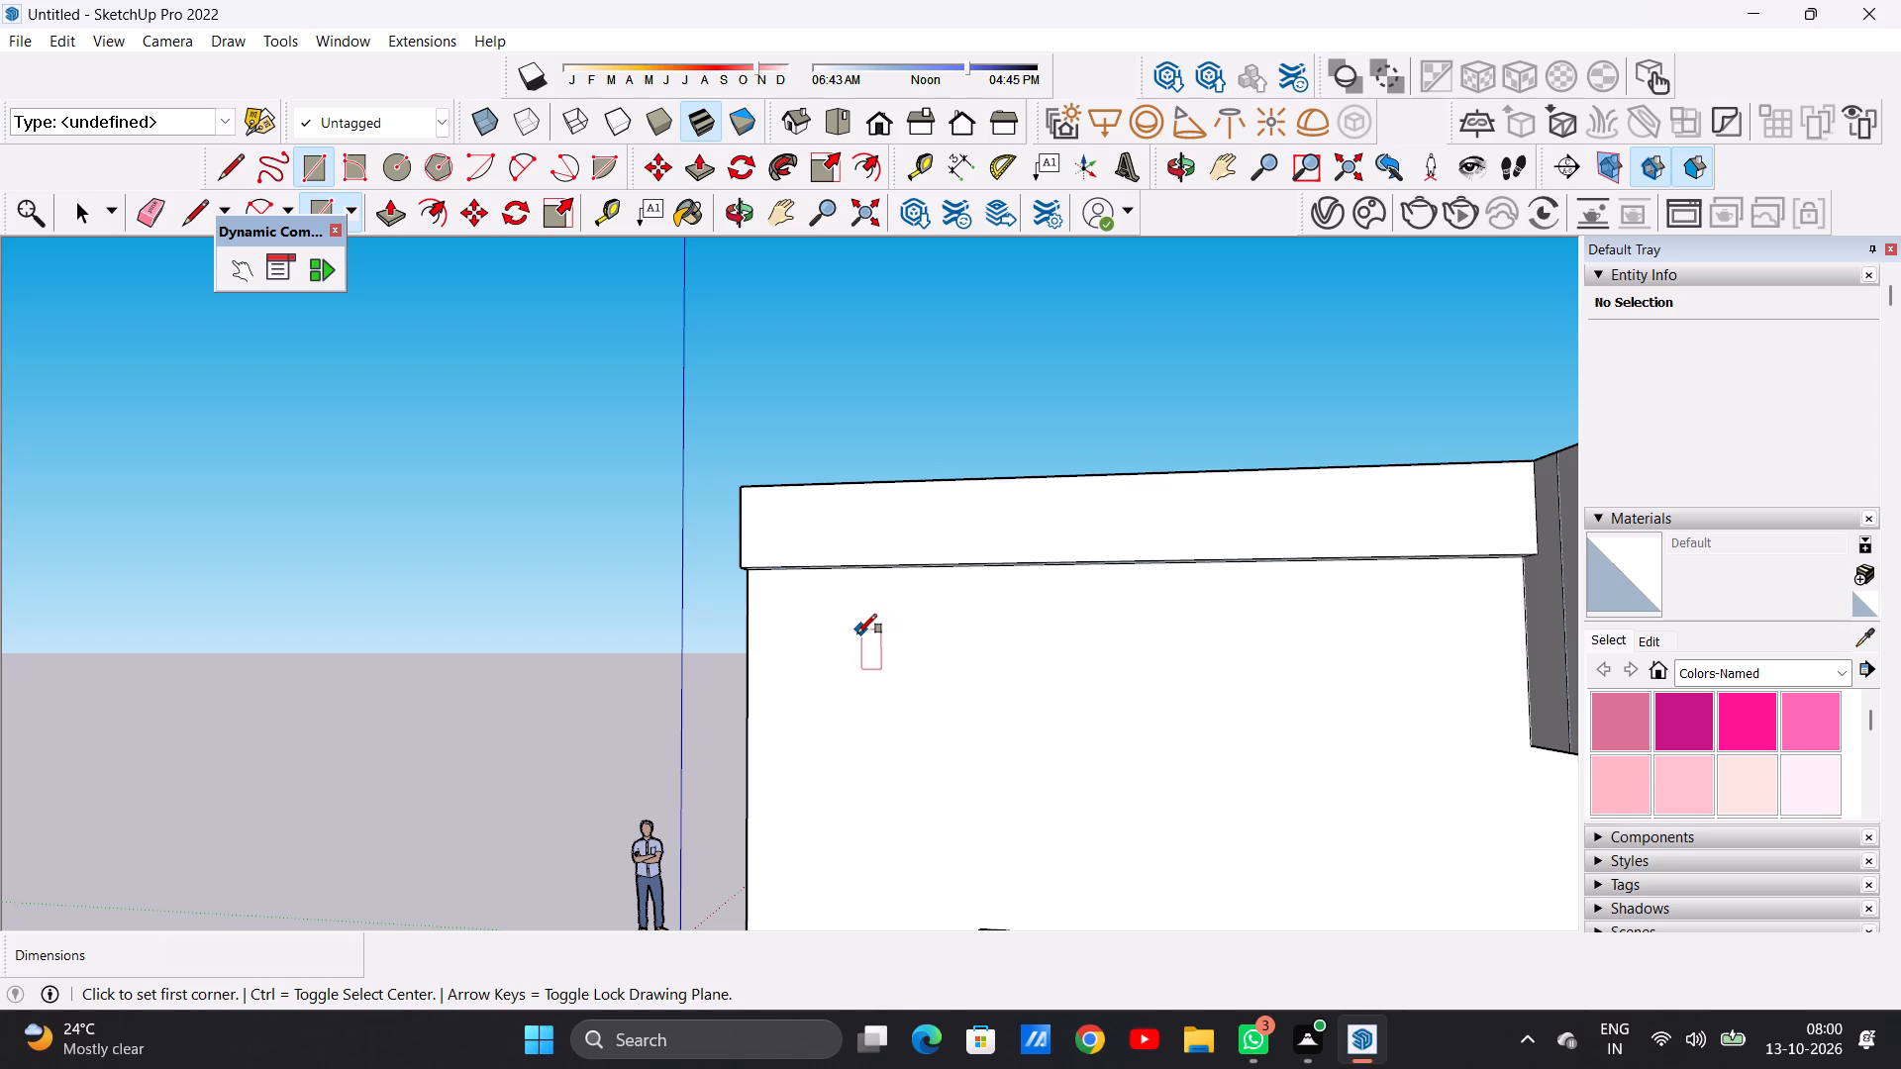
pyautogui.click(857, 633)
pyautogui.scroll(-12, 1361, 679)
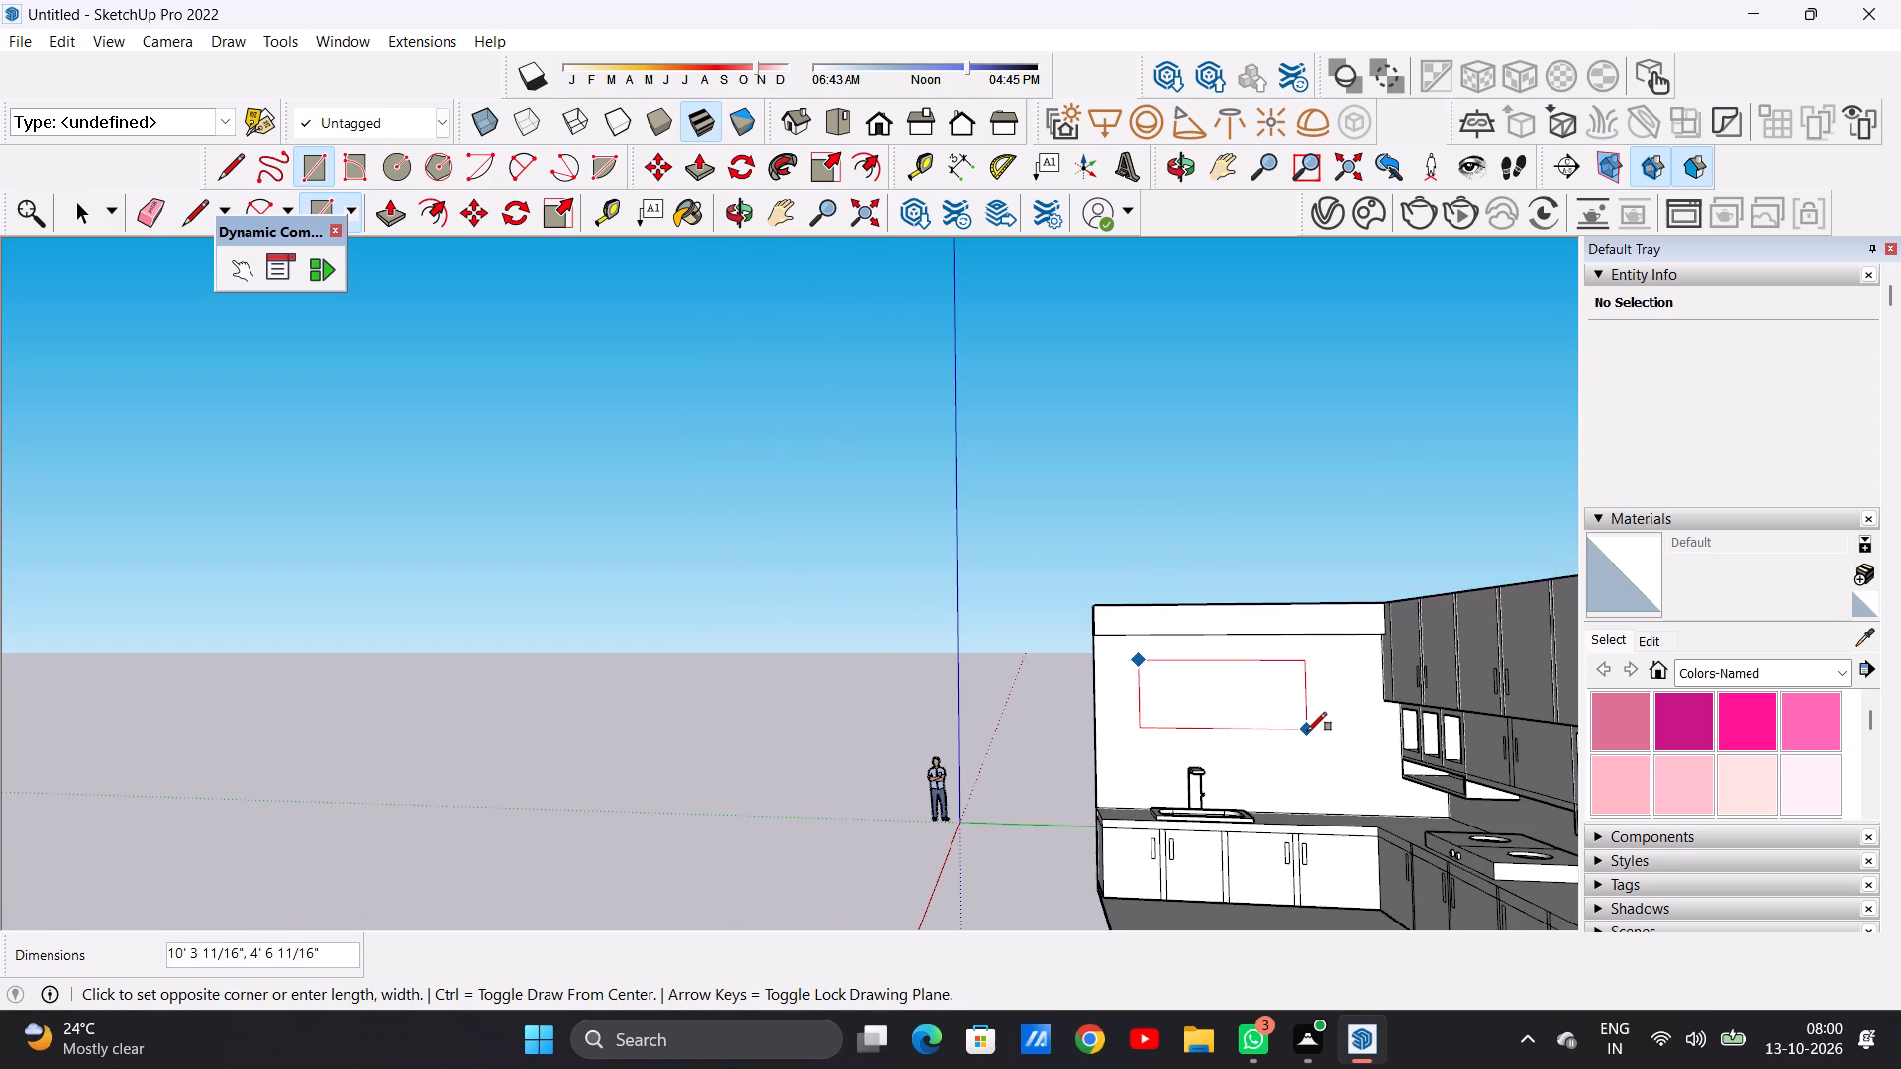
pyautogui.scroll(7, 1307, 734)
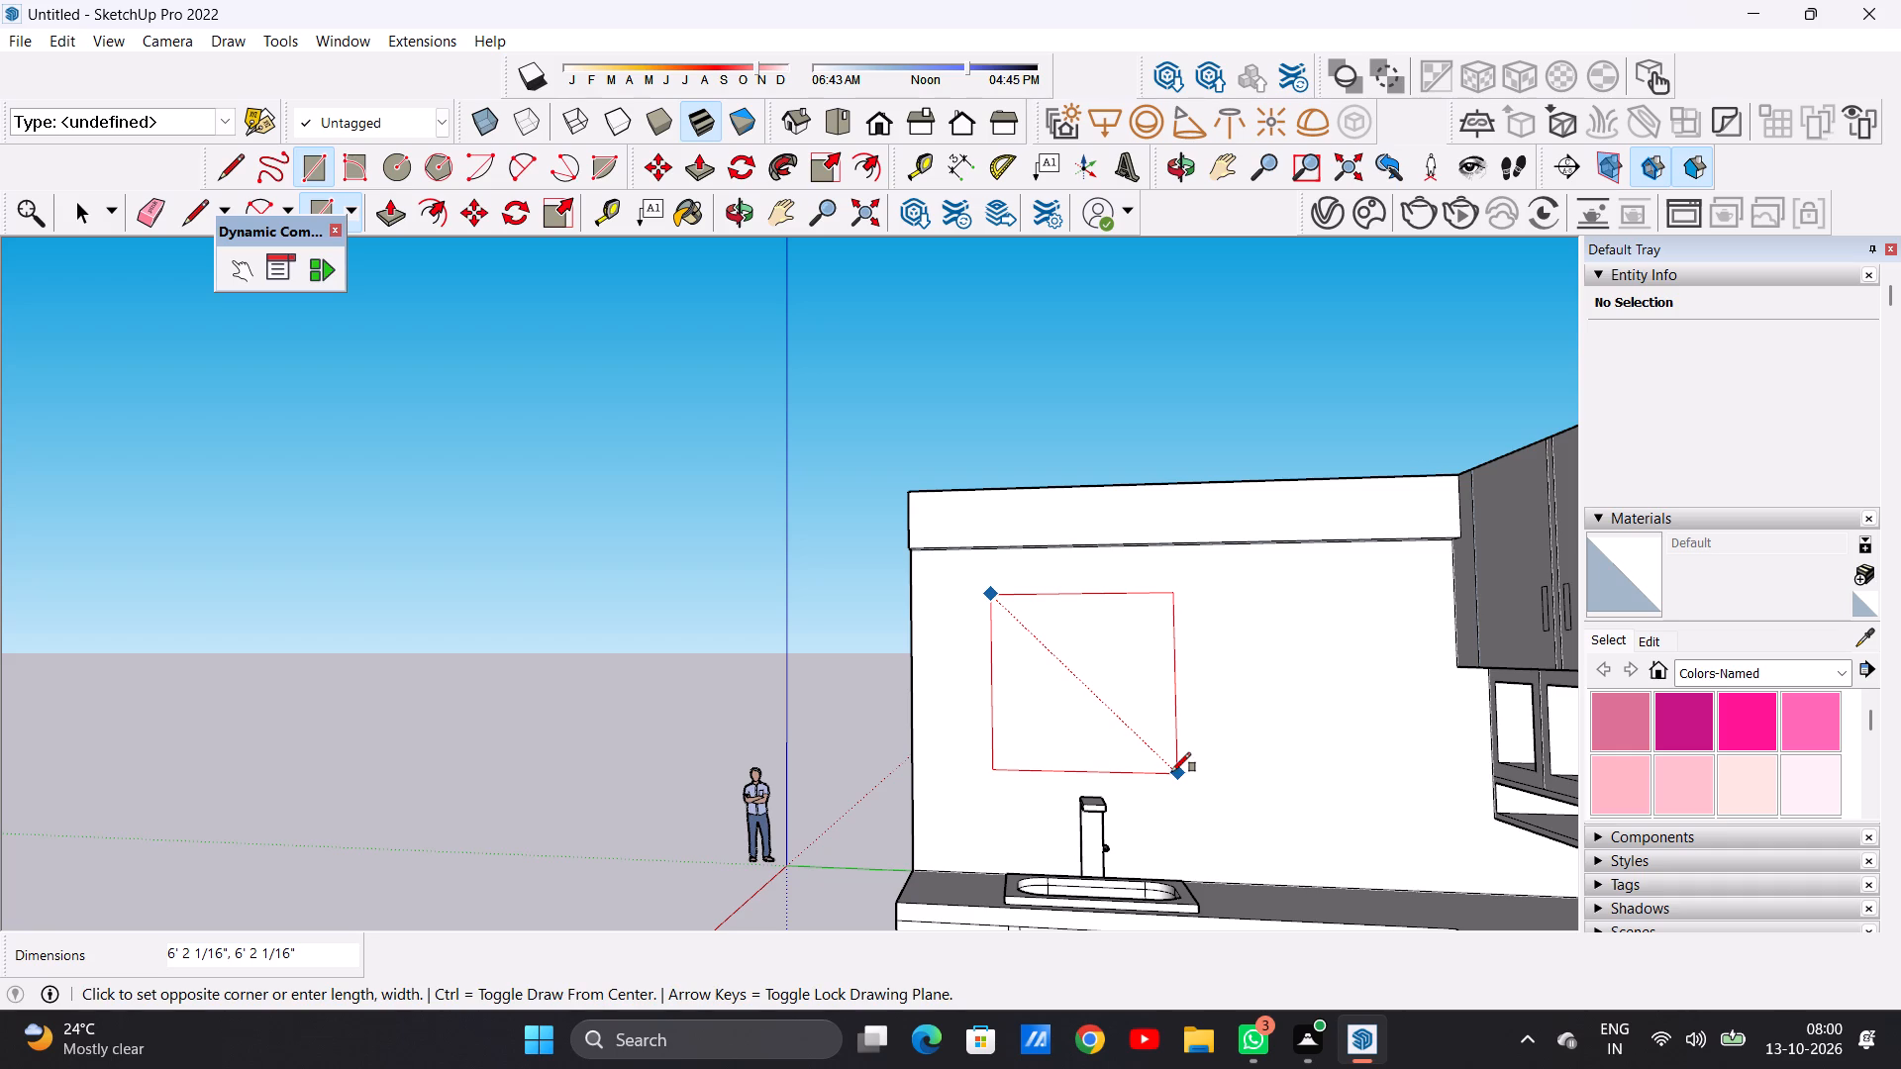
pyautogui.click(1161, 781)
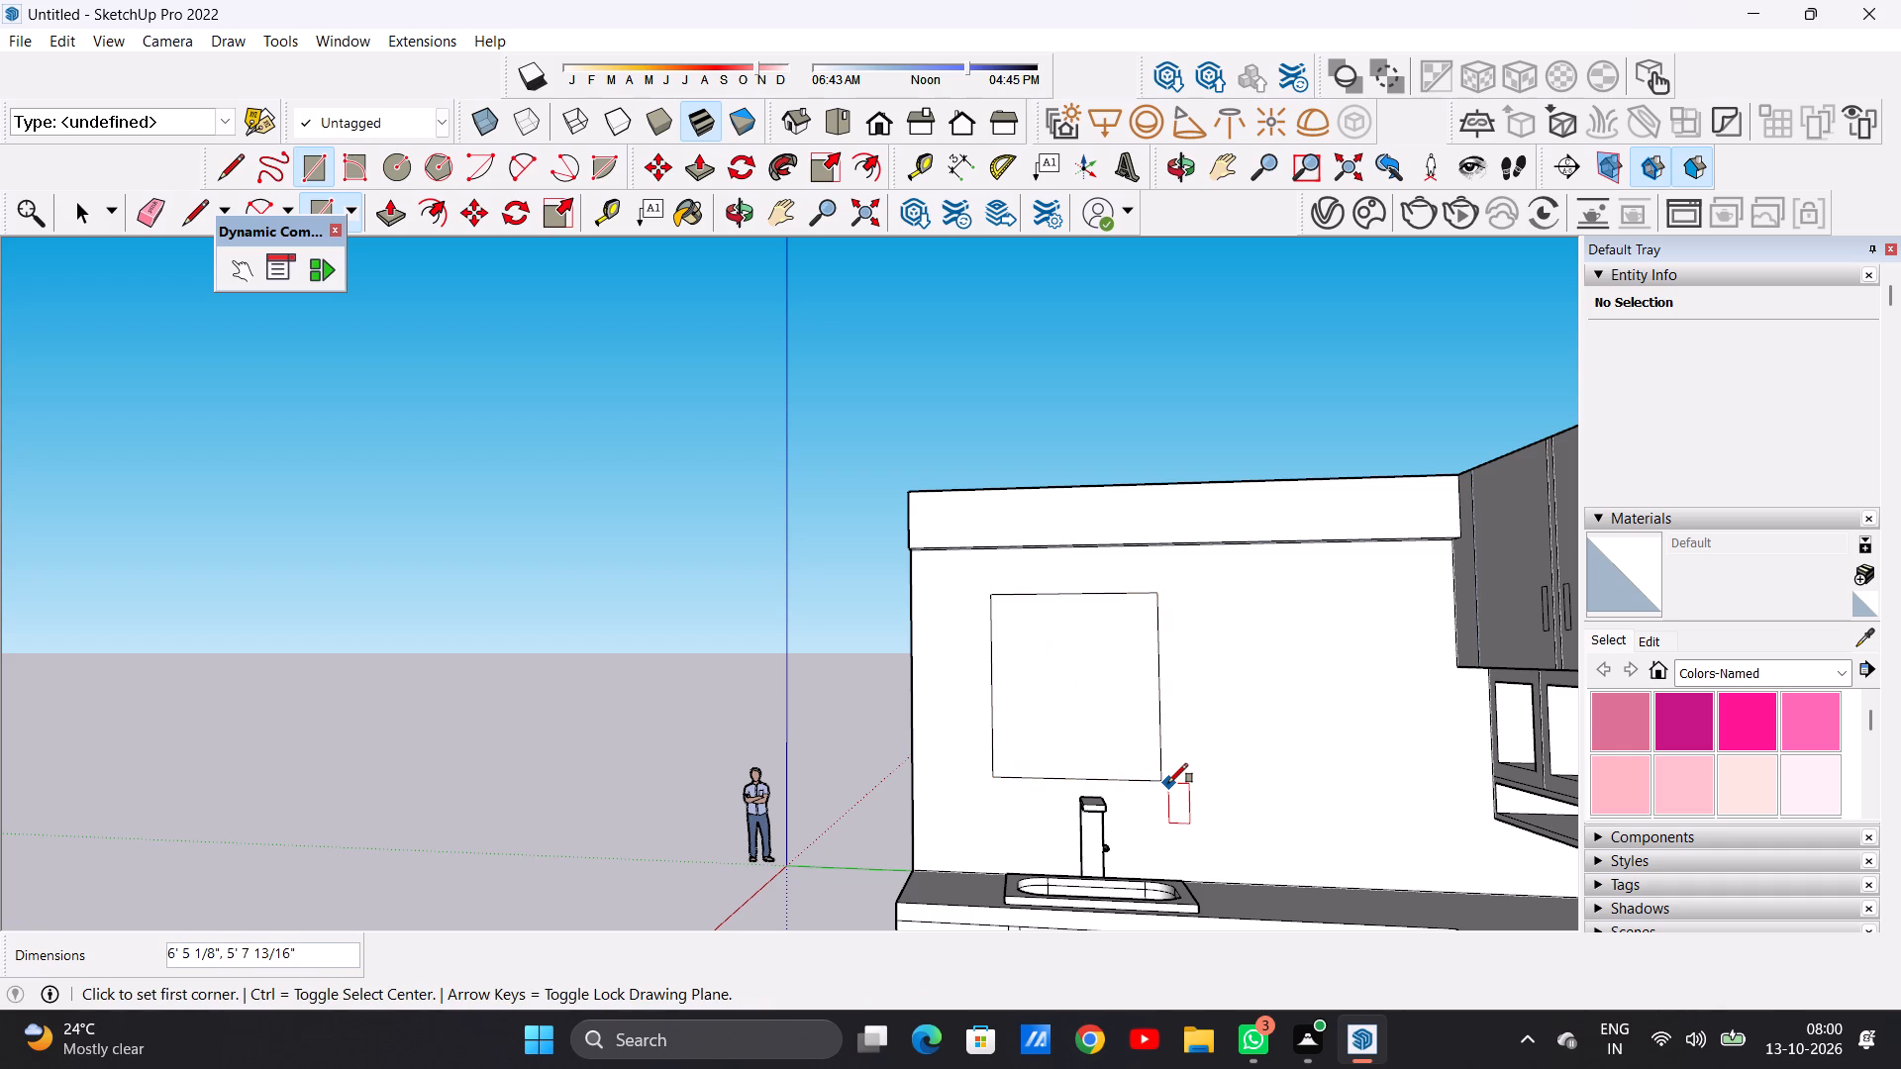
pyautogui.press('space')
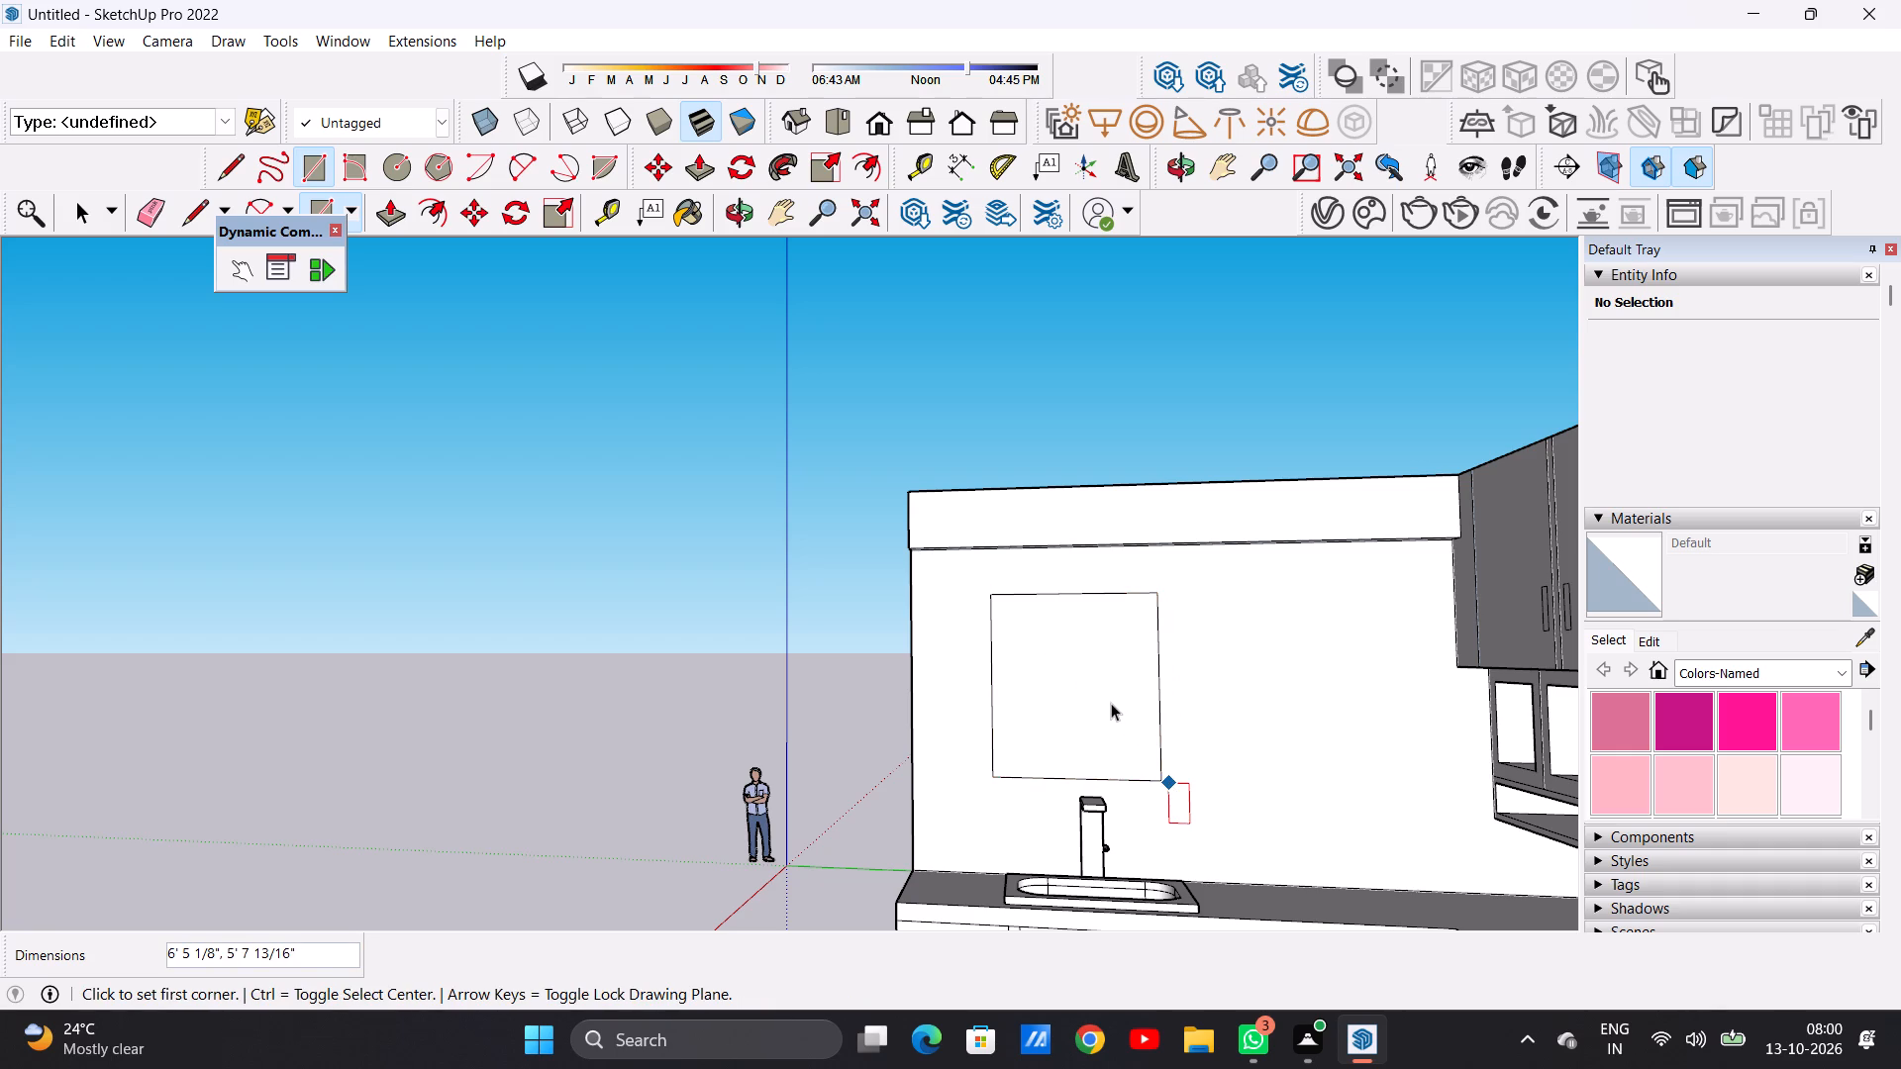
# Move the window rectangle about 1' 6 7/16" horizontally along the wall toward the upper cabinets.
pyautogui.doubleClick(1107, 709)
pyautogui.press('m')
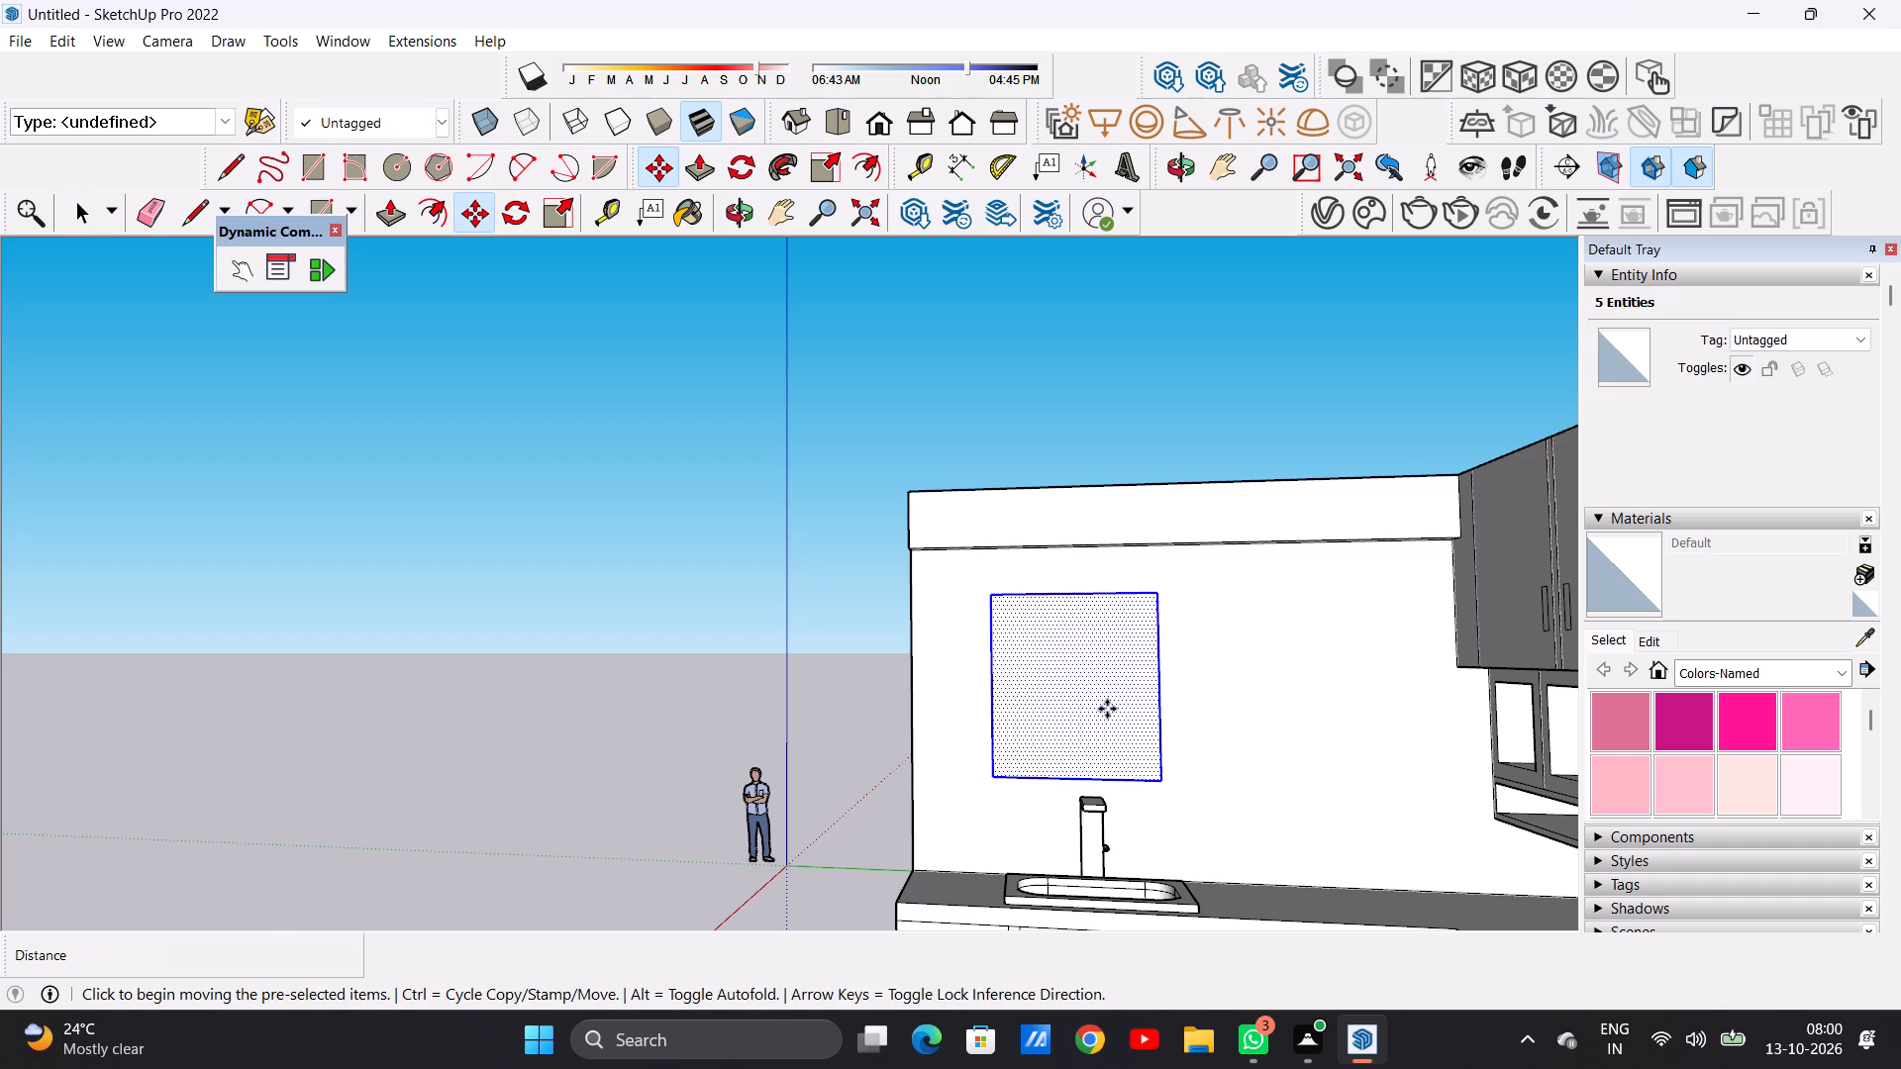
pyautogui.click(1160, 781)
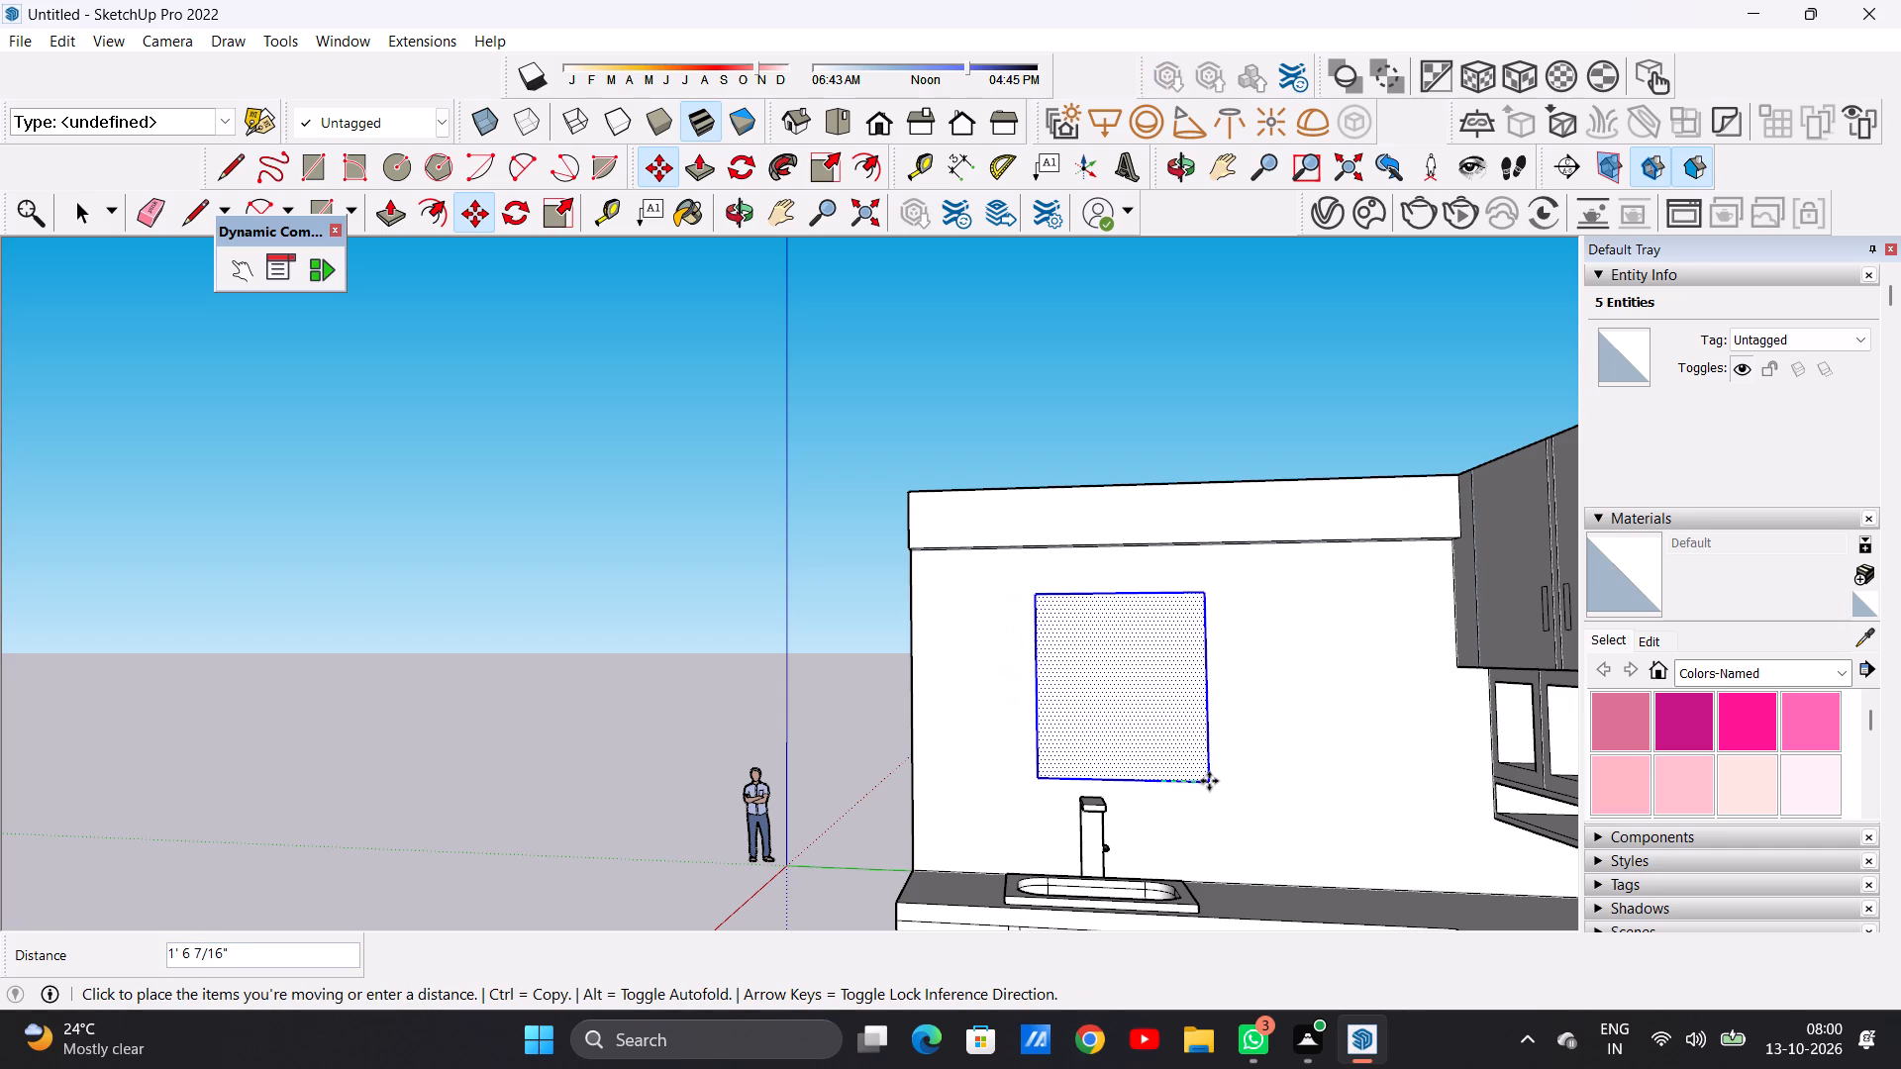
pyautogui.click(1209, 781)
pyautogui.press('space')
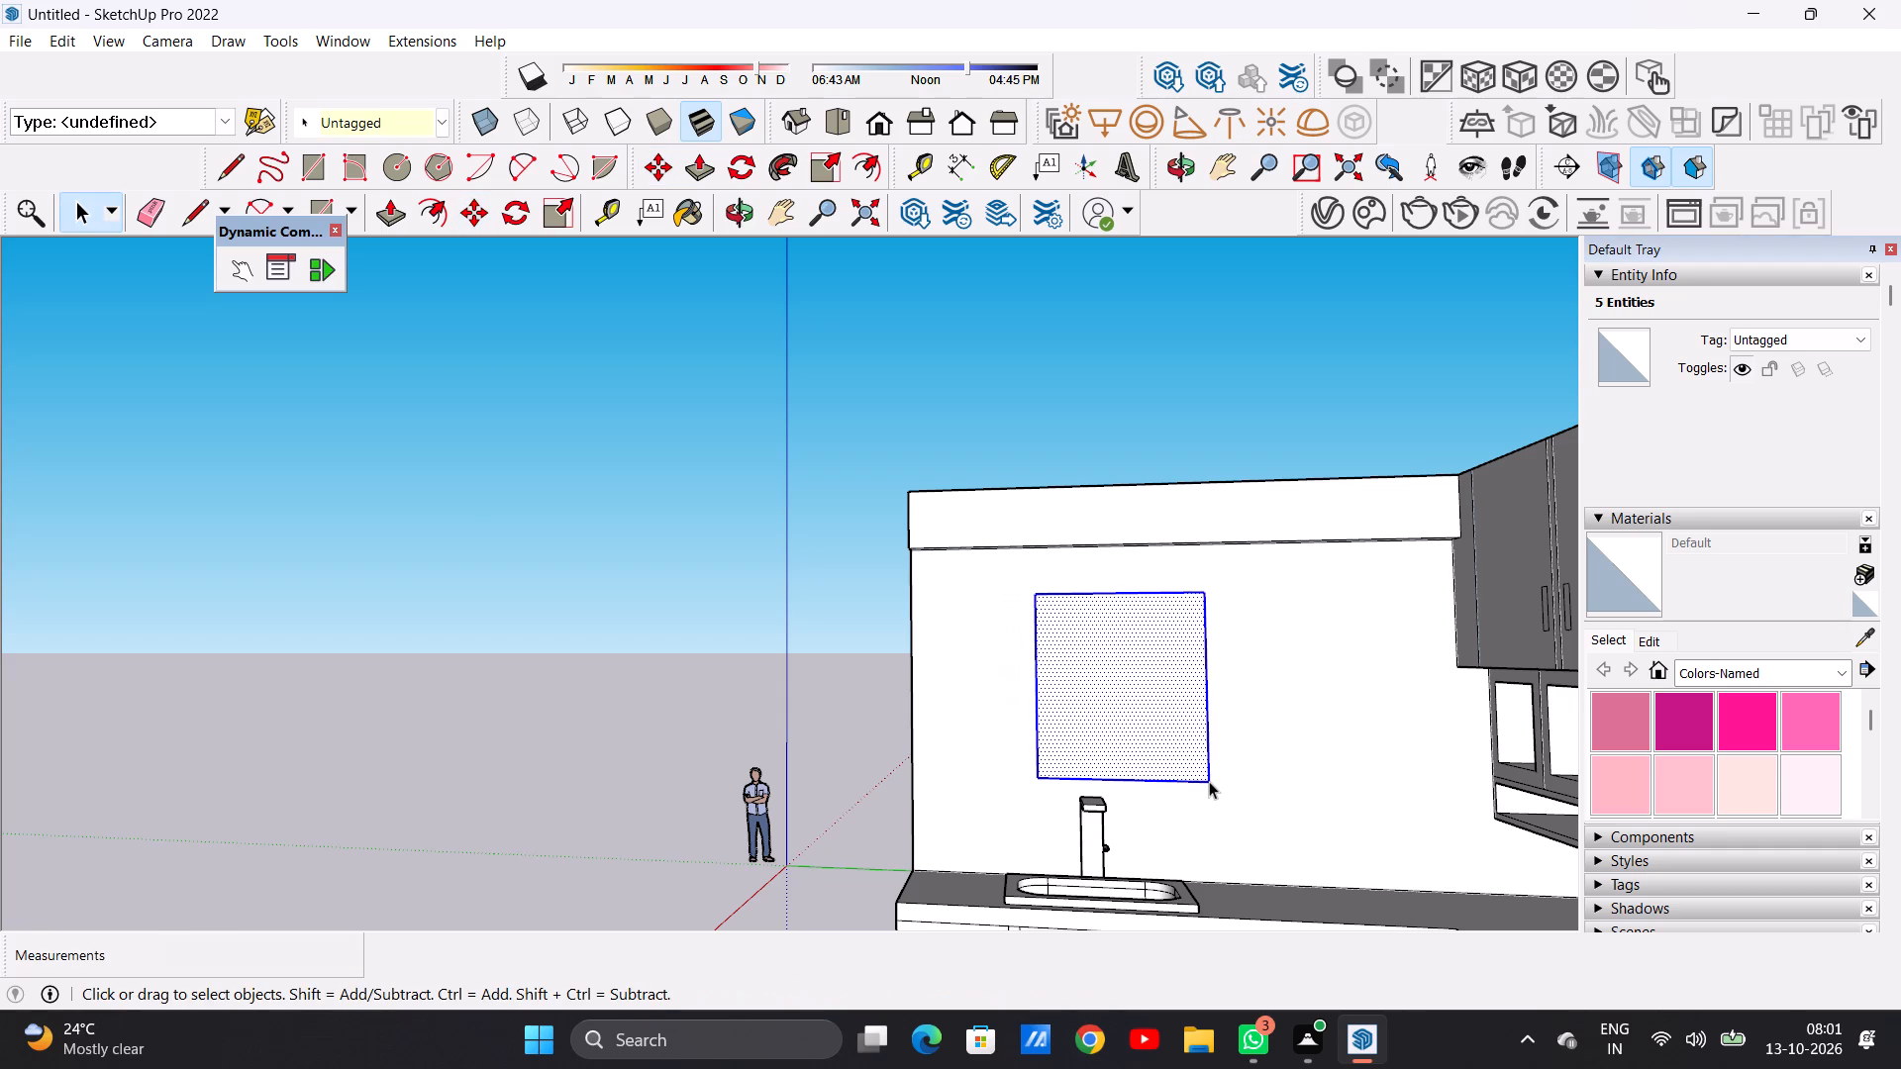
pyautogui.click(1070, 417)
# Draw an adjoining rectangle of the same height, about 4' 5 3/8" wide, on the window's side nearest the cabinets.
pyautogui.scroll(2, 1398, 783)
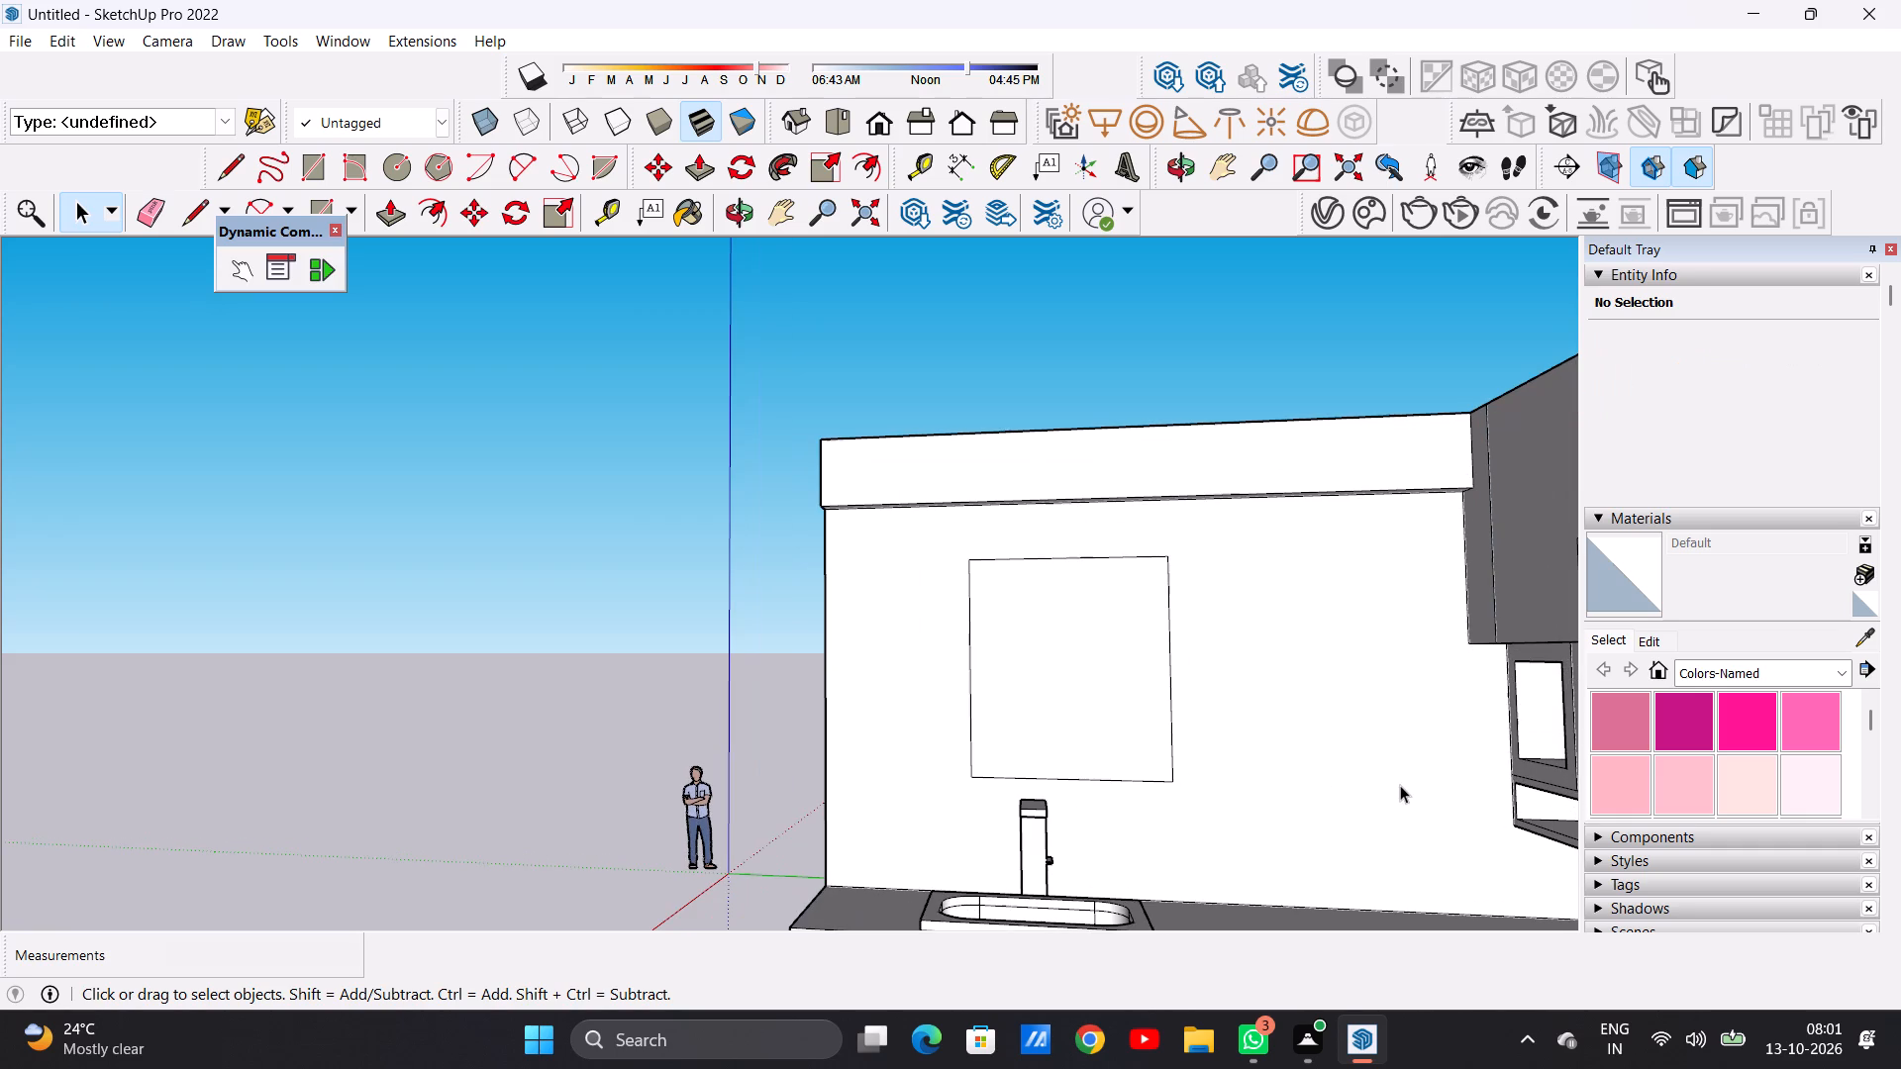
pyautogui.press('r')
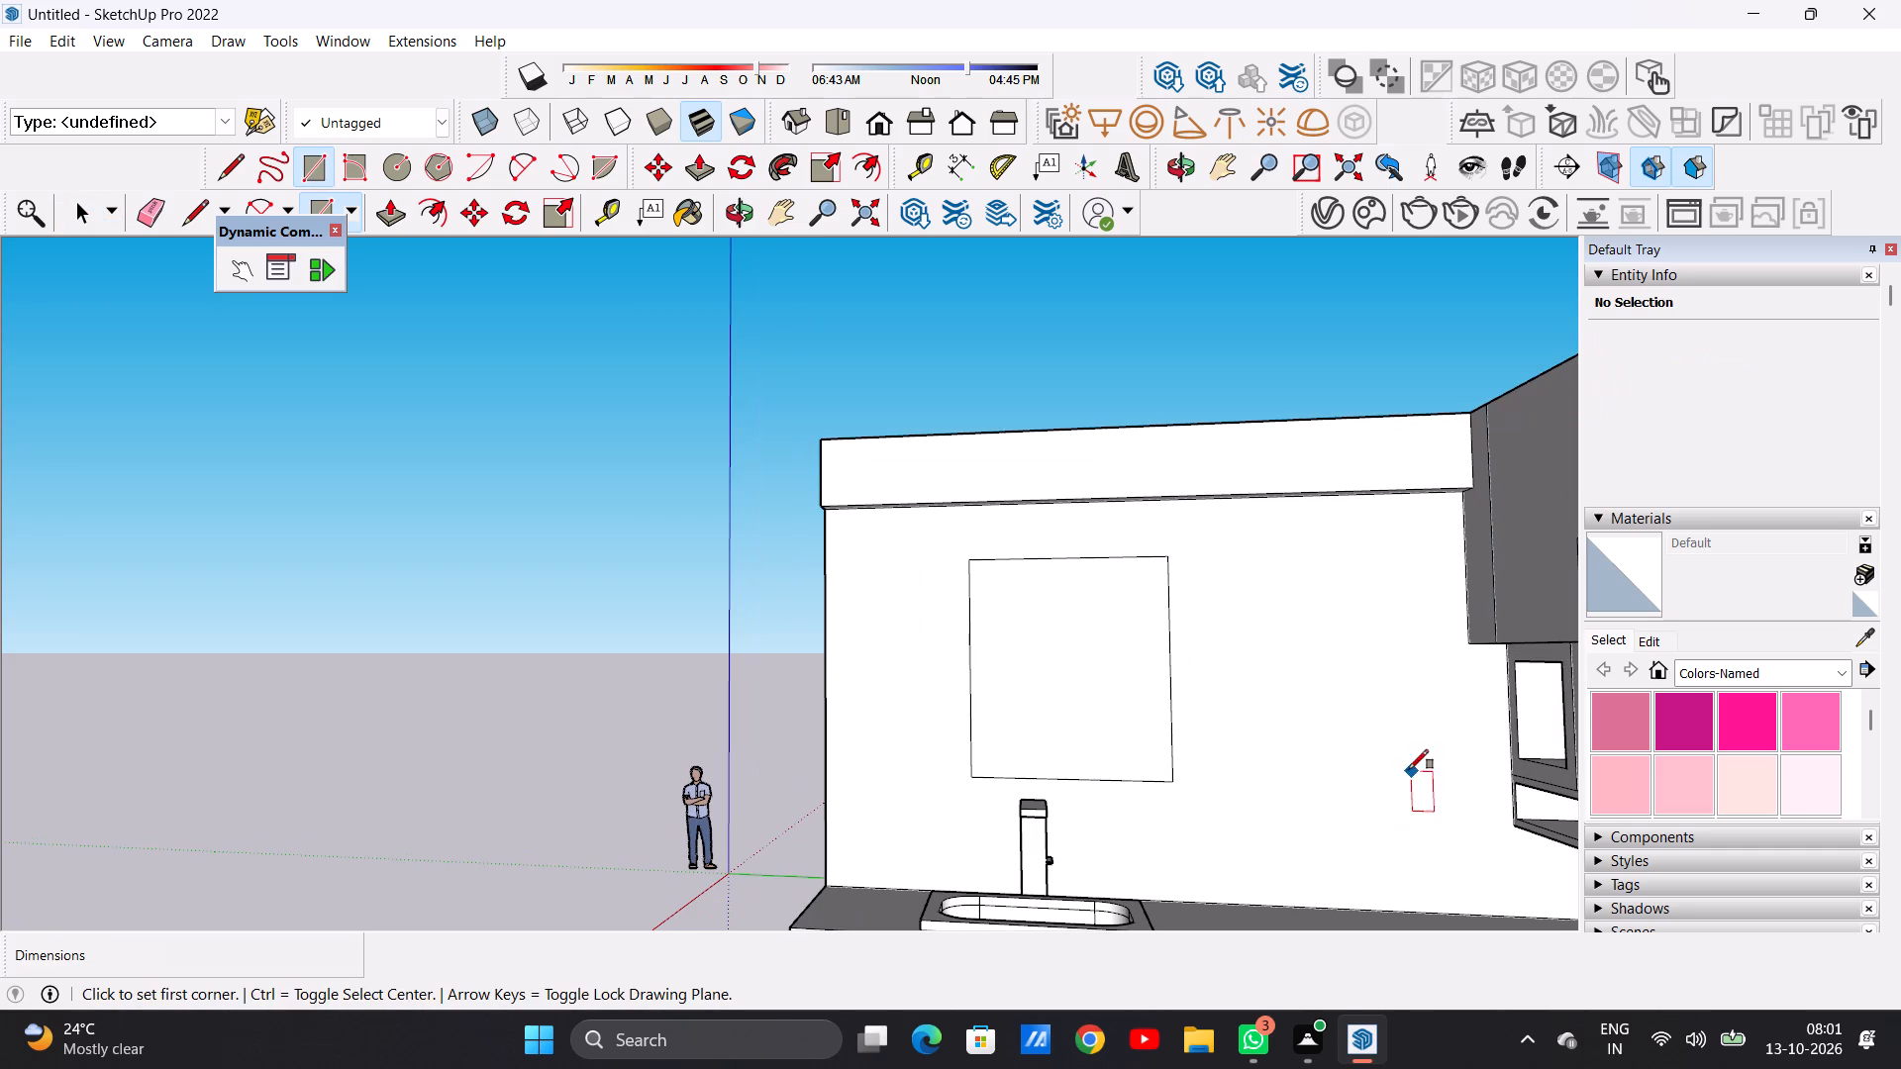
pyautogui.click(1170, 565)
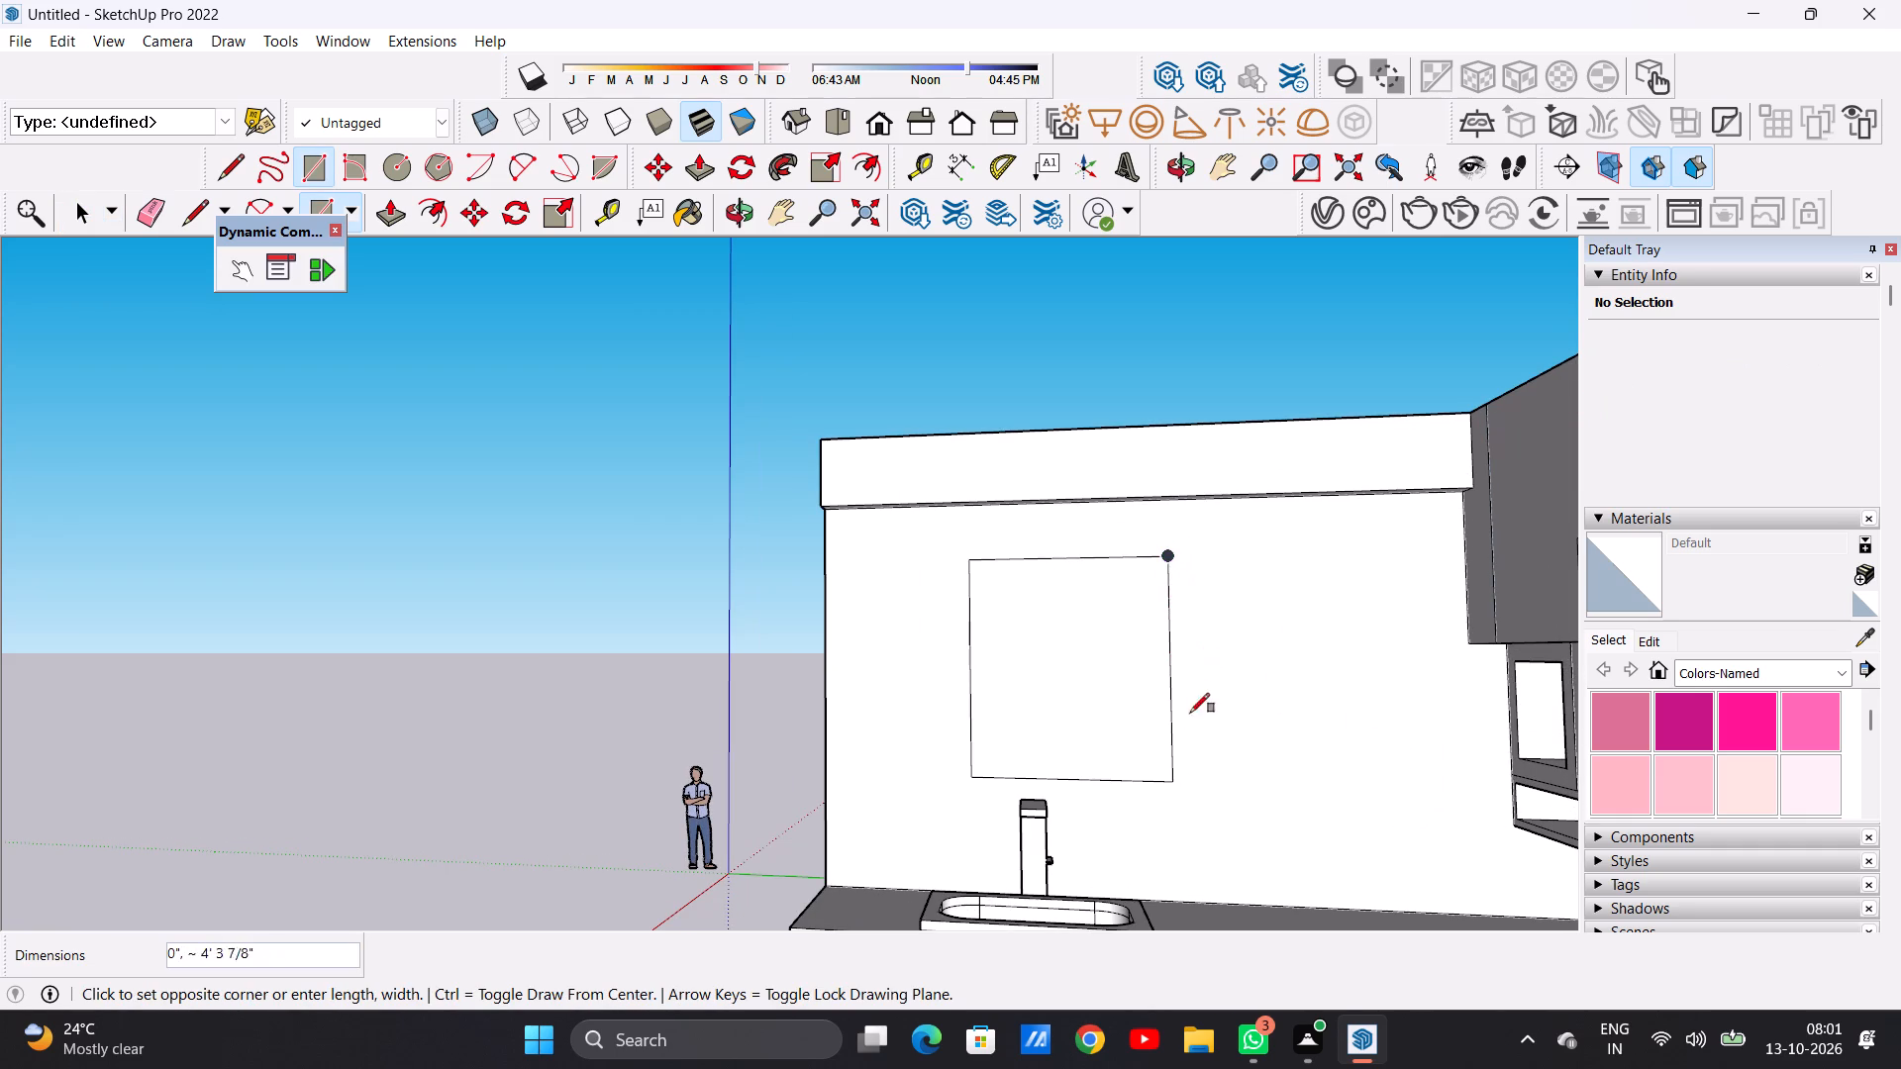
pyautogui.click(1176, 777)
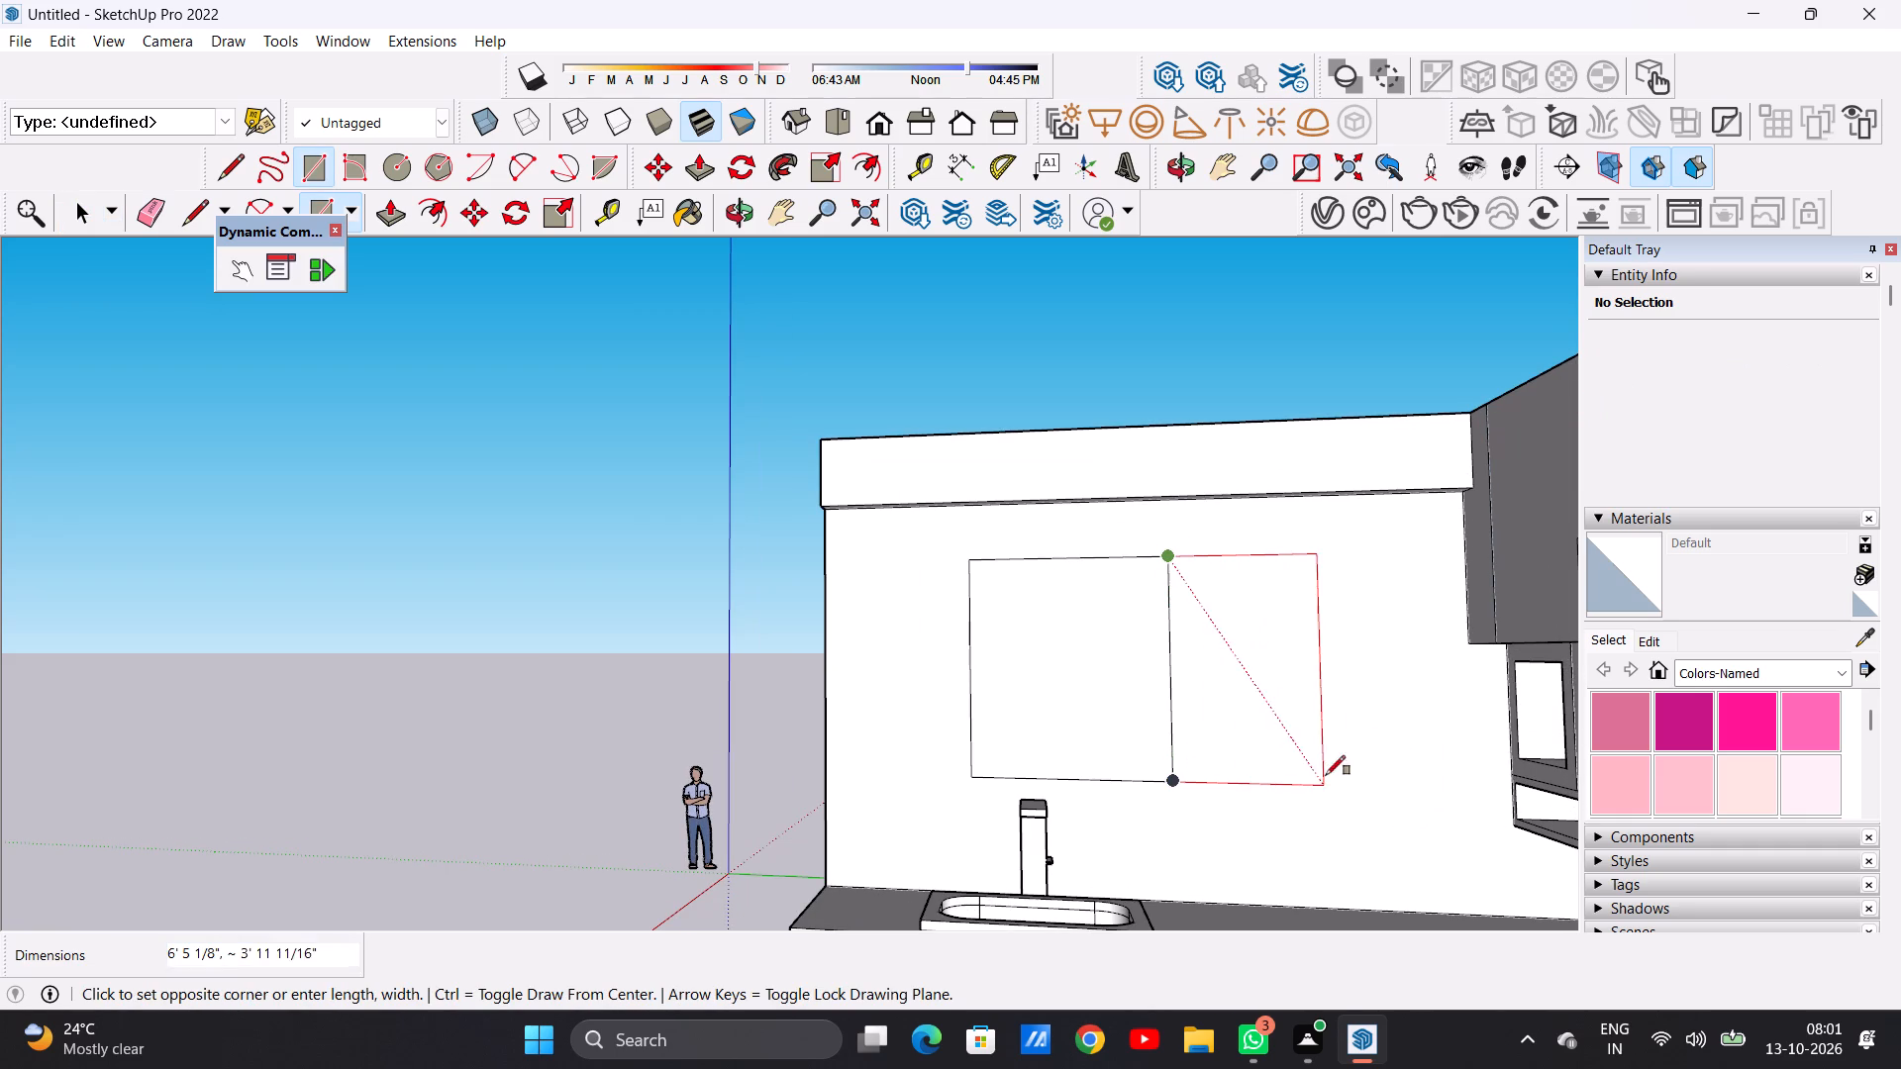
pyautogui.click(1342, 773)
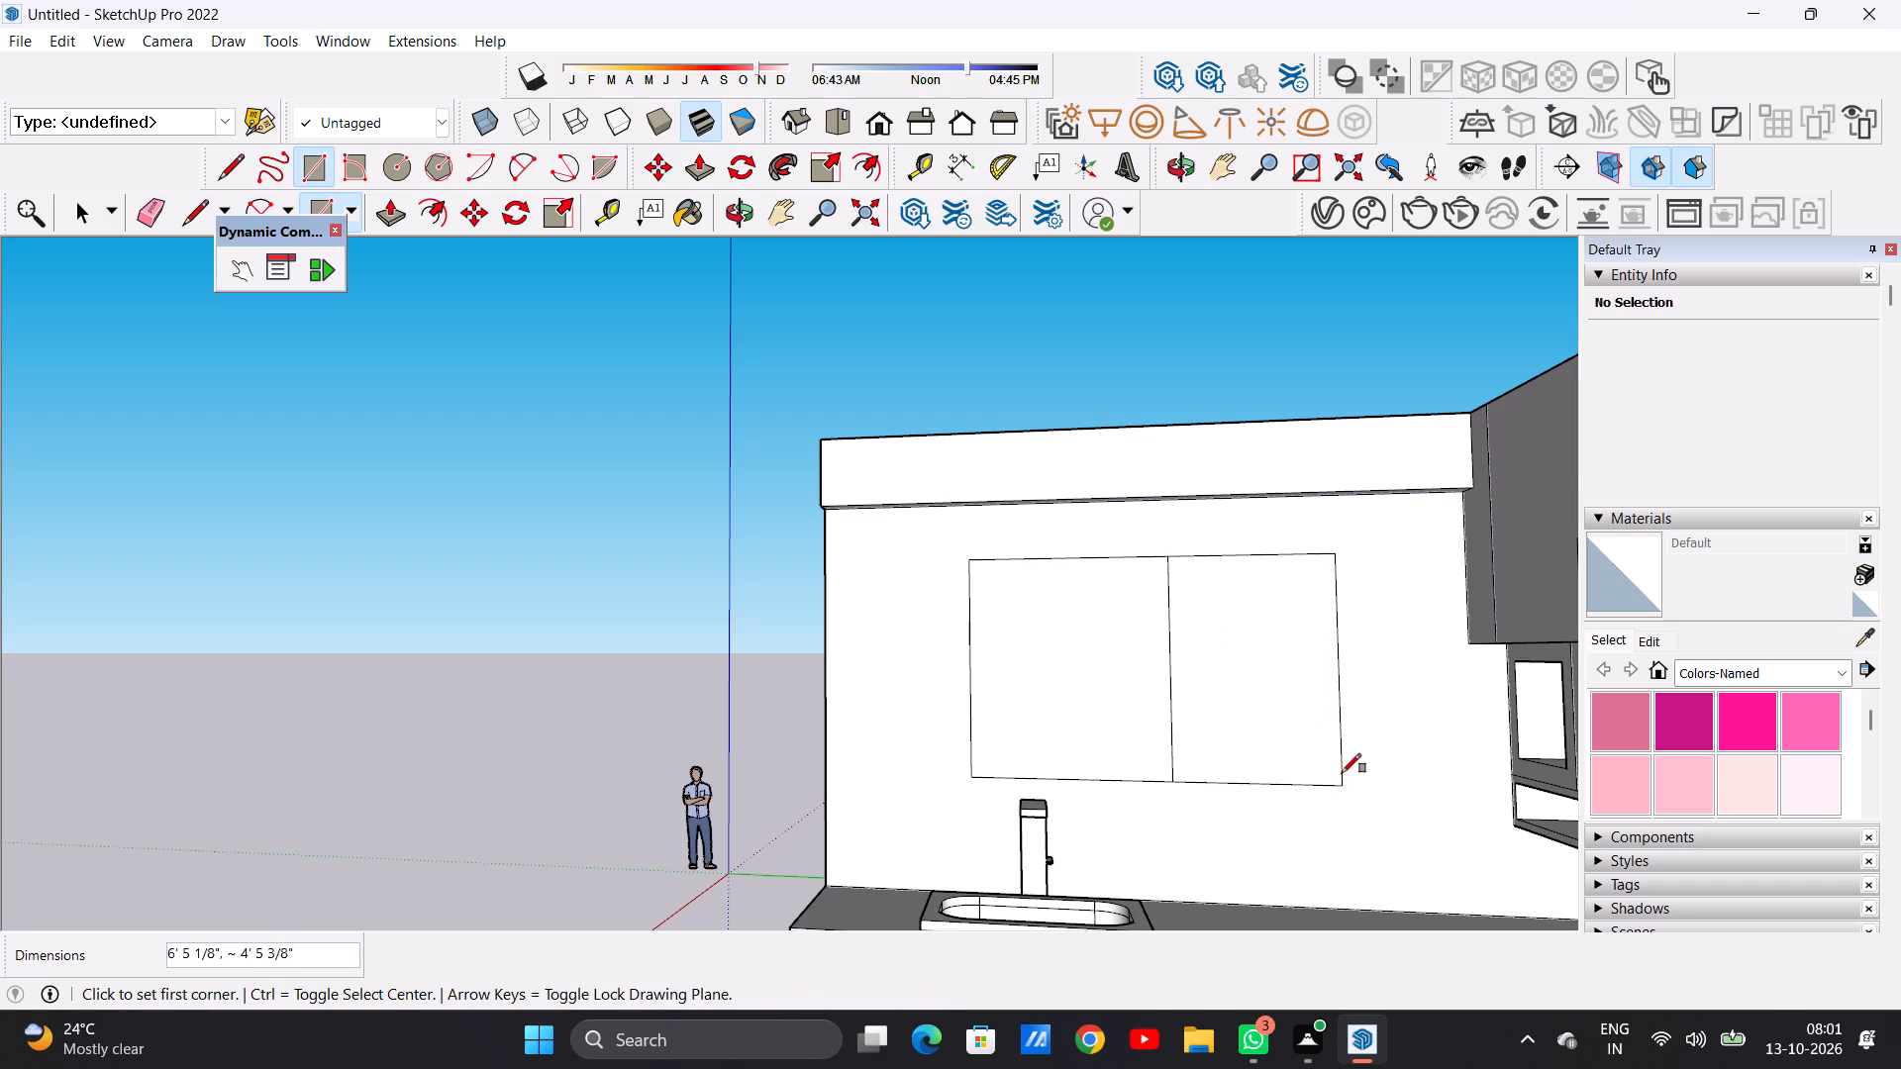
pyautogui.press('space')
# Erase the shared edge between the two wall rectangles to merge them into one window outline.
pyautogui.scroll(-4, 921, 713)
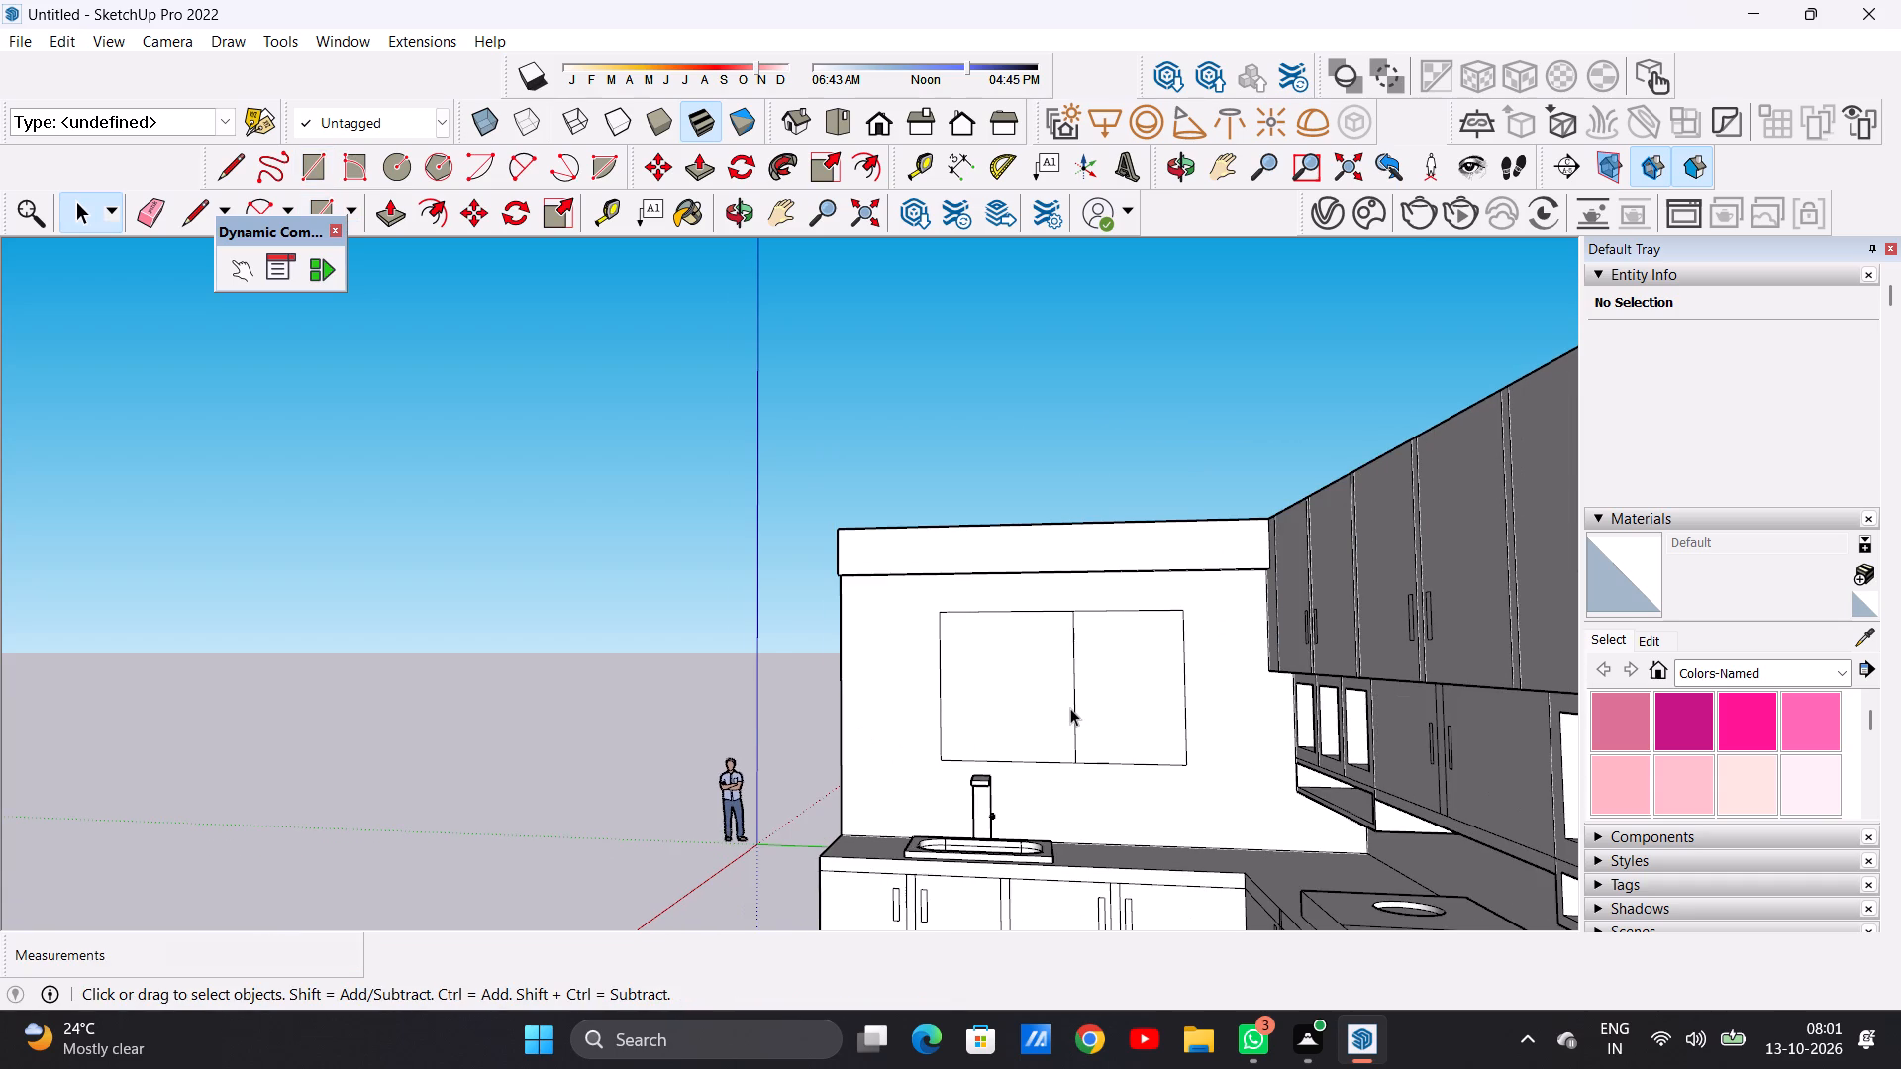
pyautogui.scroll(-1, 1070, 708)
pyautogui.scroll(3, 1086, 667)
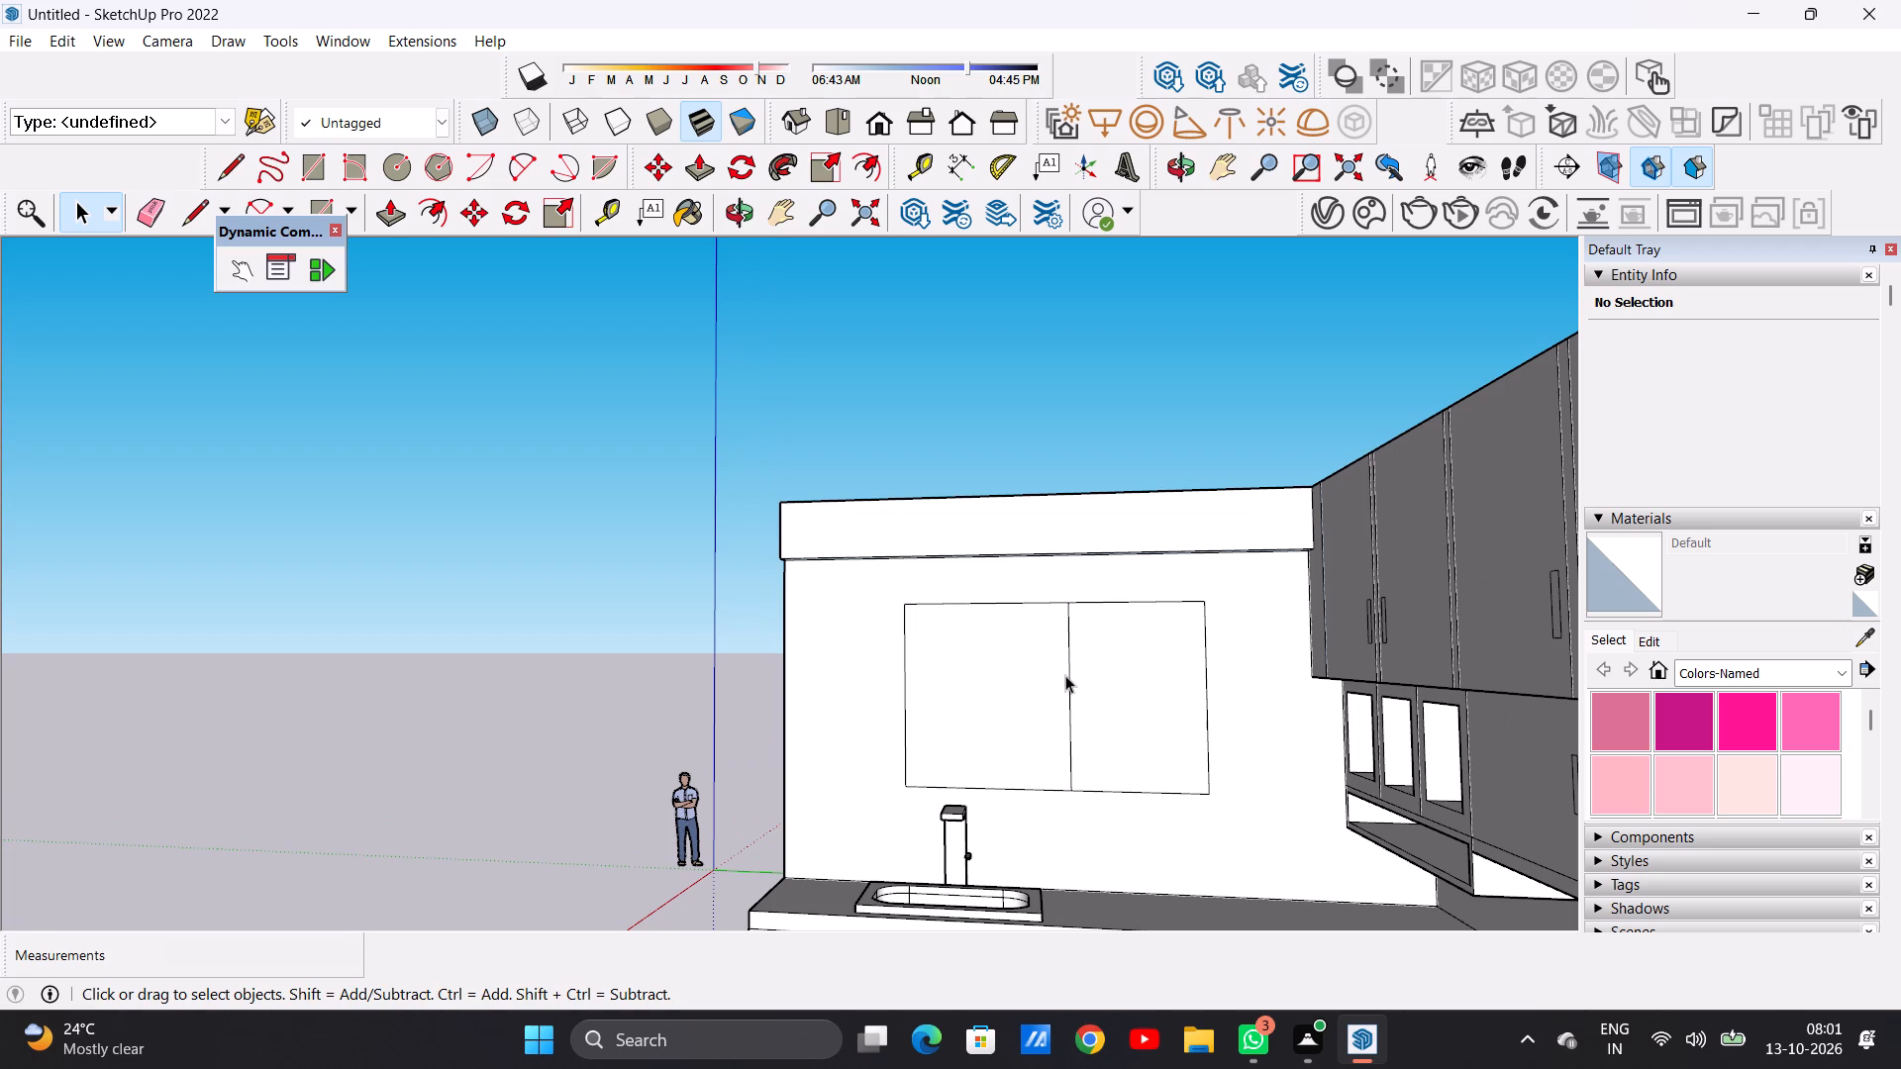
pyautogui.press('e')
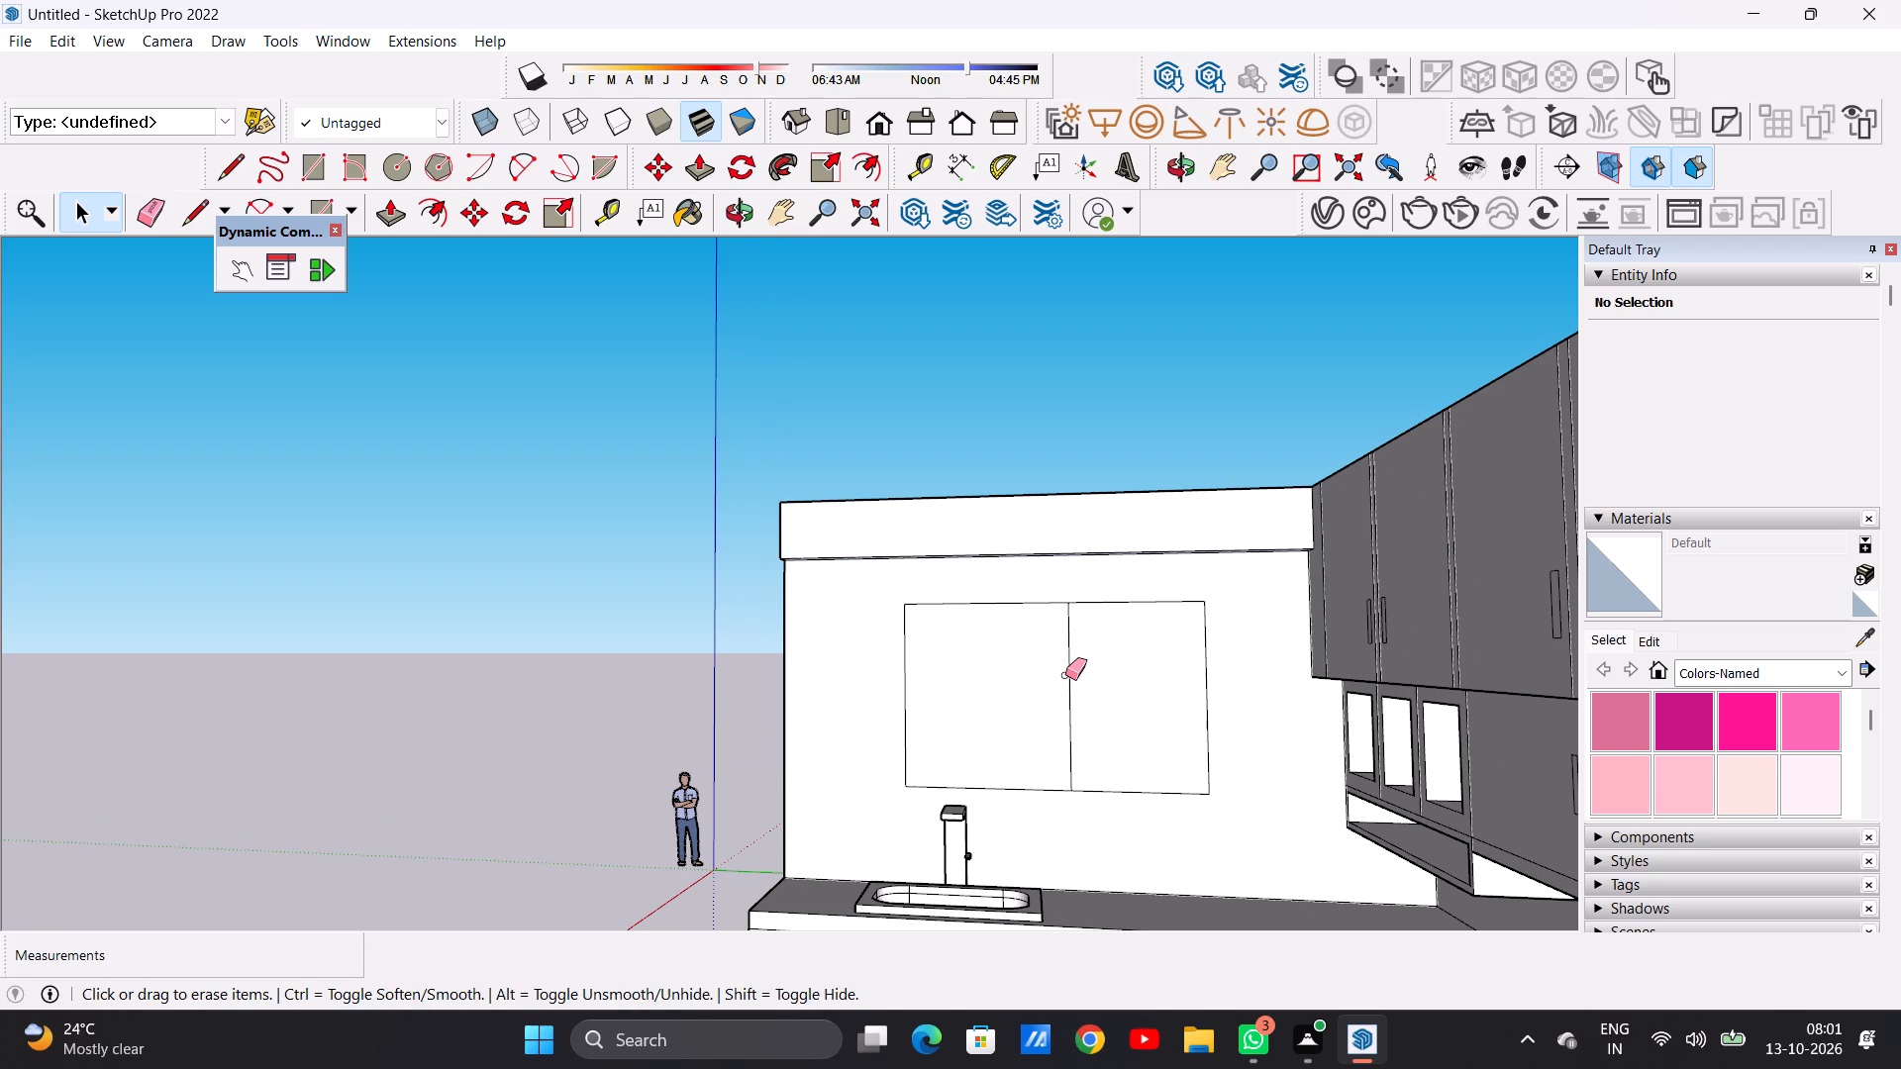
pyautogui.moveTo(1047, 676); pyautogui.dragTo(1095, 678)
# Push the window face 6" through the wall's thickness to cut the opening above the sink.
pyautogui.scroll(-3, 955, 705)
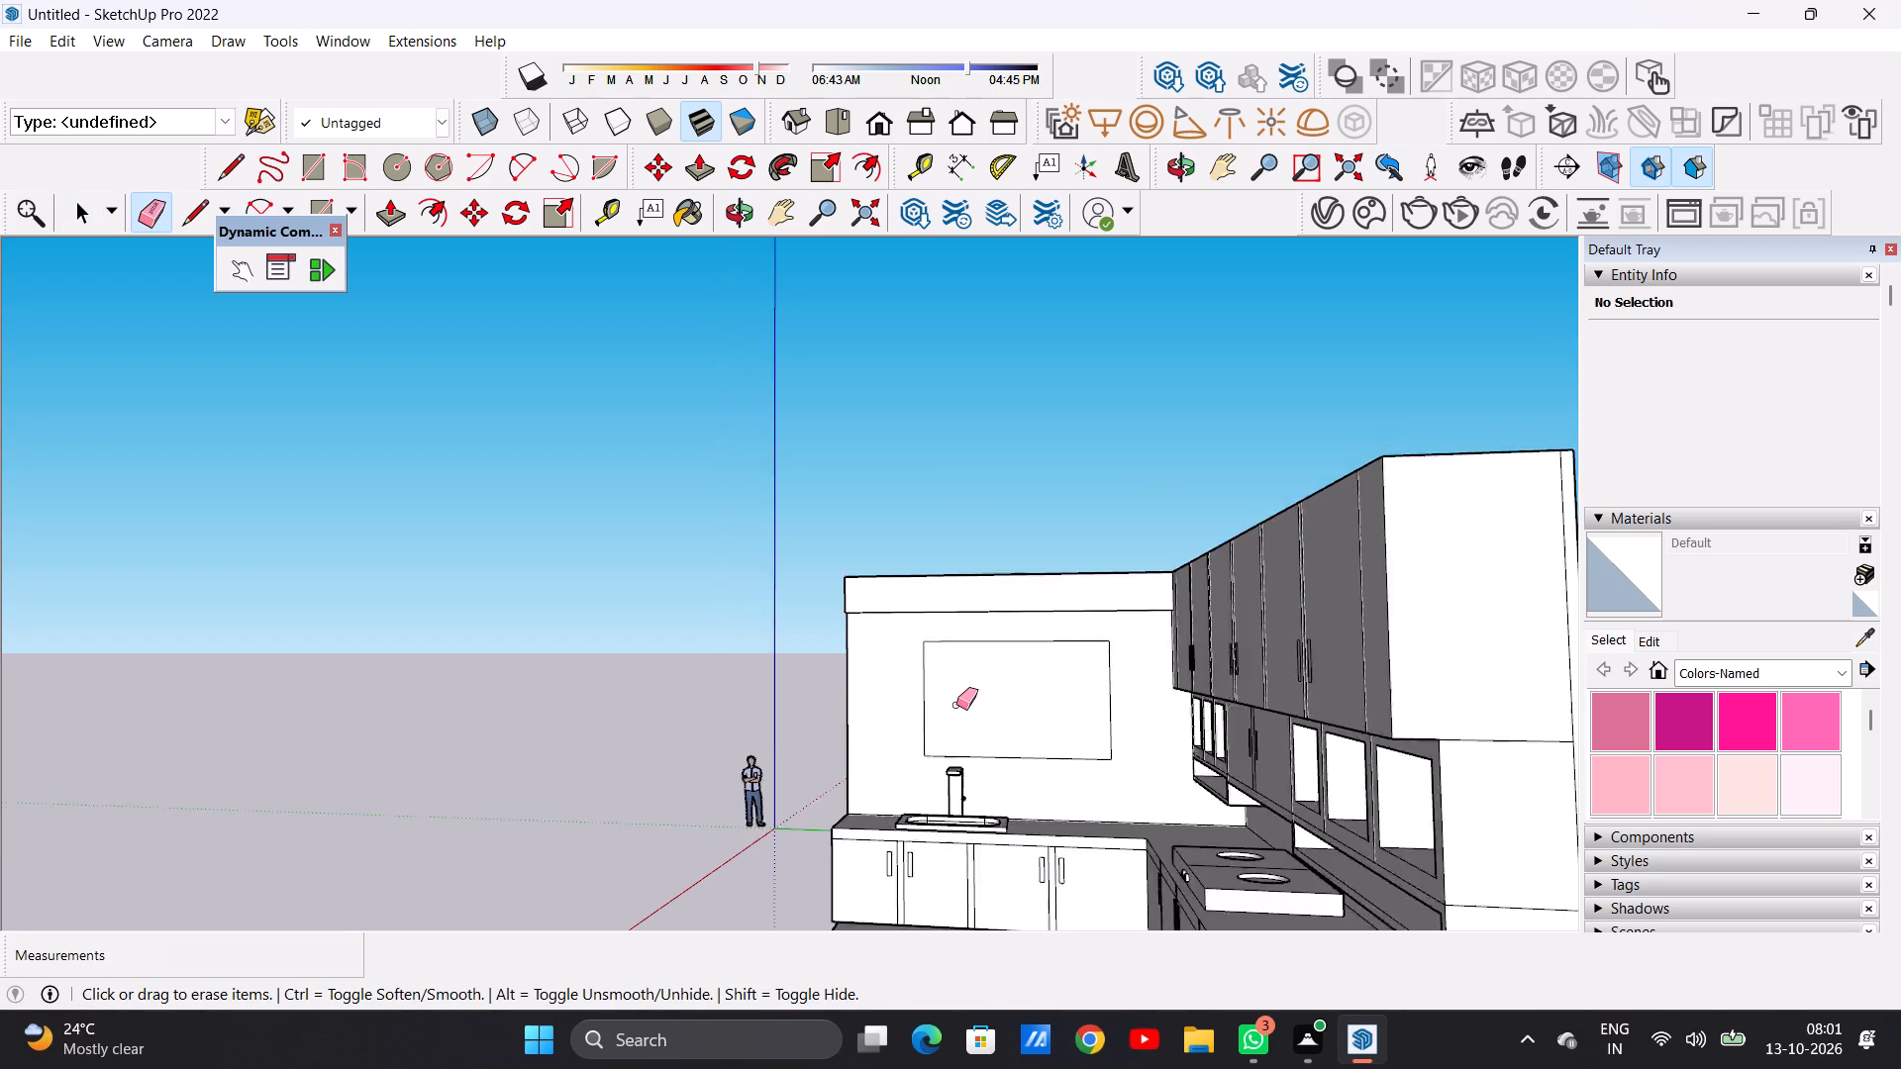
pyautogui.scroll(-8, 956, 705)
pyautogui.moveTo(916, 741); pyautogui.dragTo(1269, 693, button='middle')
pyautogui.moveTo(751, 745); pyautogui.dragTo(1121, 784, button='middle')
pyautogui.moveTo(775, 755); pyautogui.dragTo(485, 863, button='middle')
pyautogui.scroll(7, 696, 737)
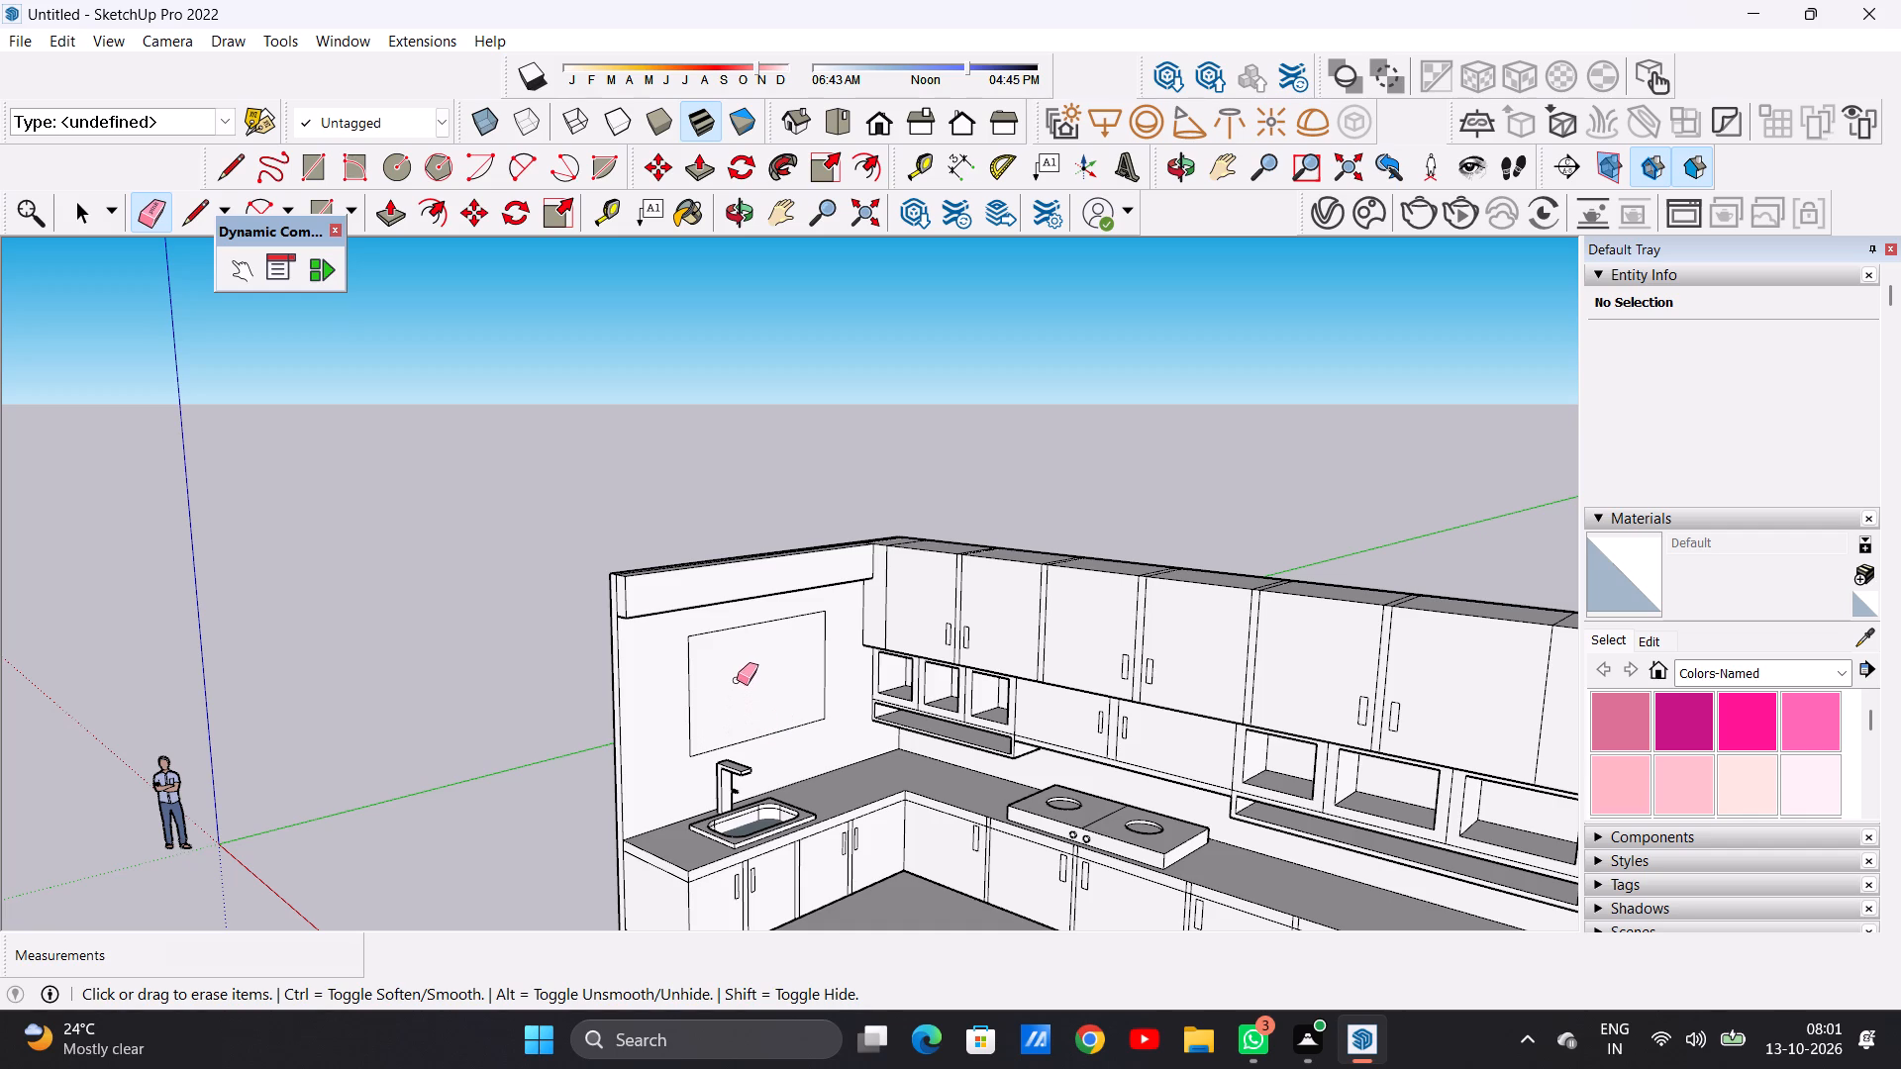
pyautogui.press('space')
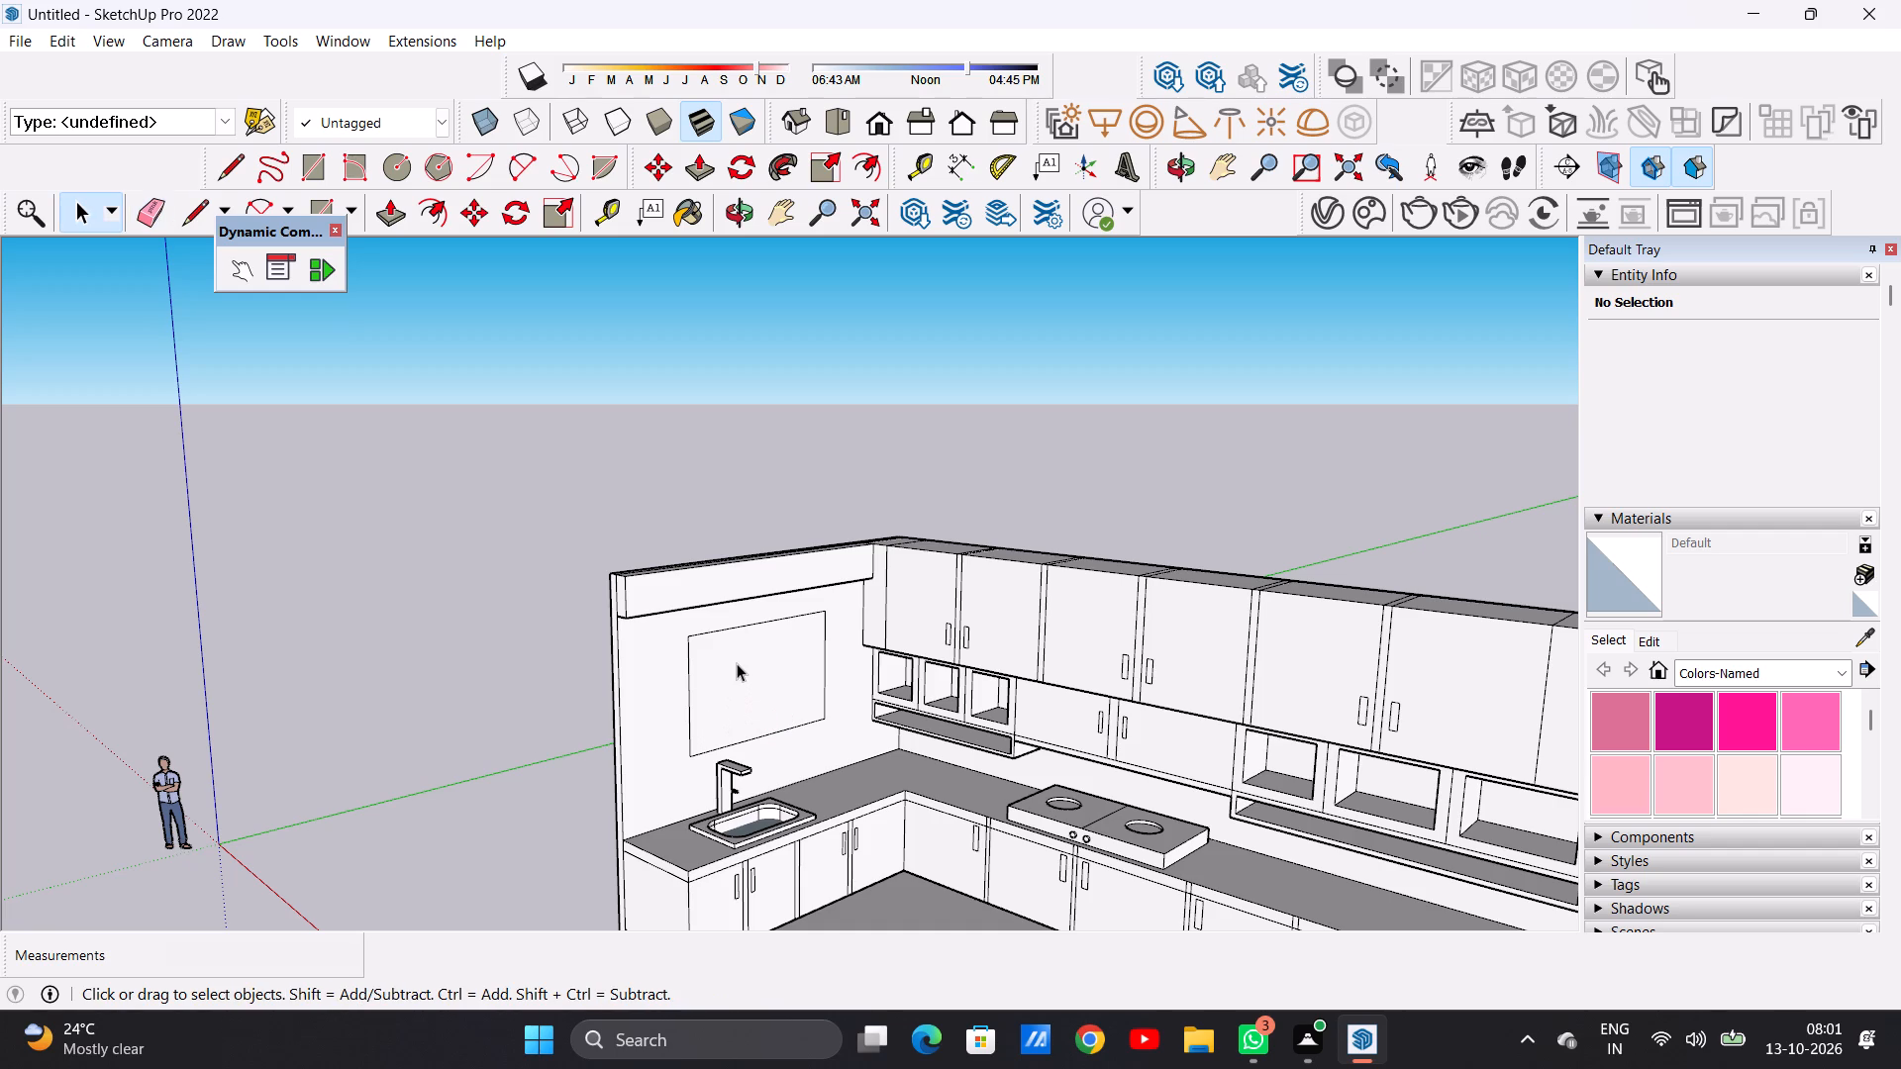
pyautogui.press('p')
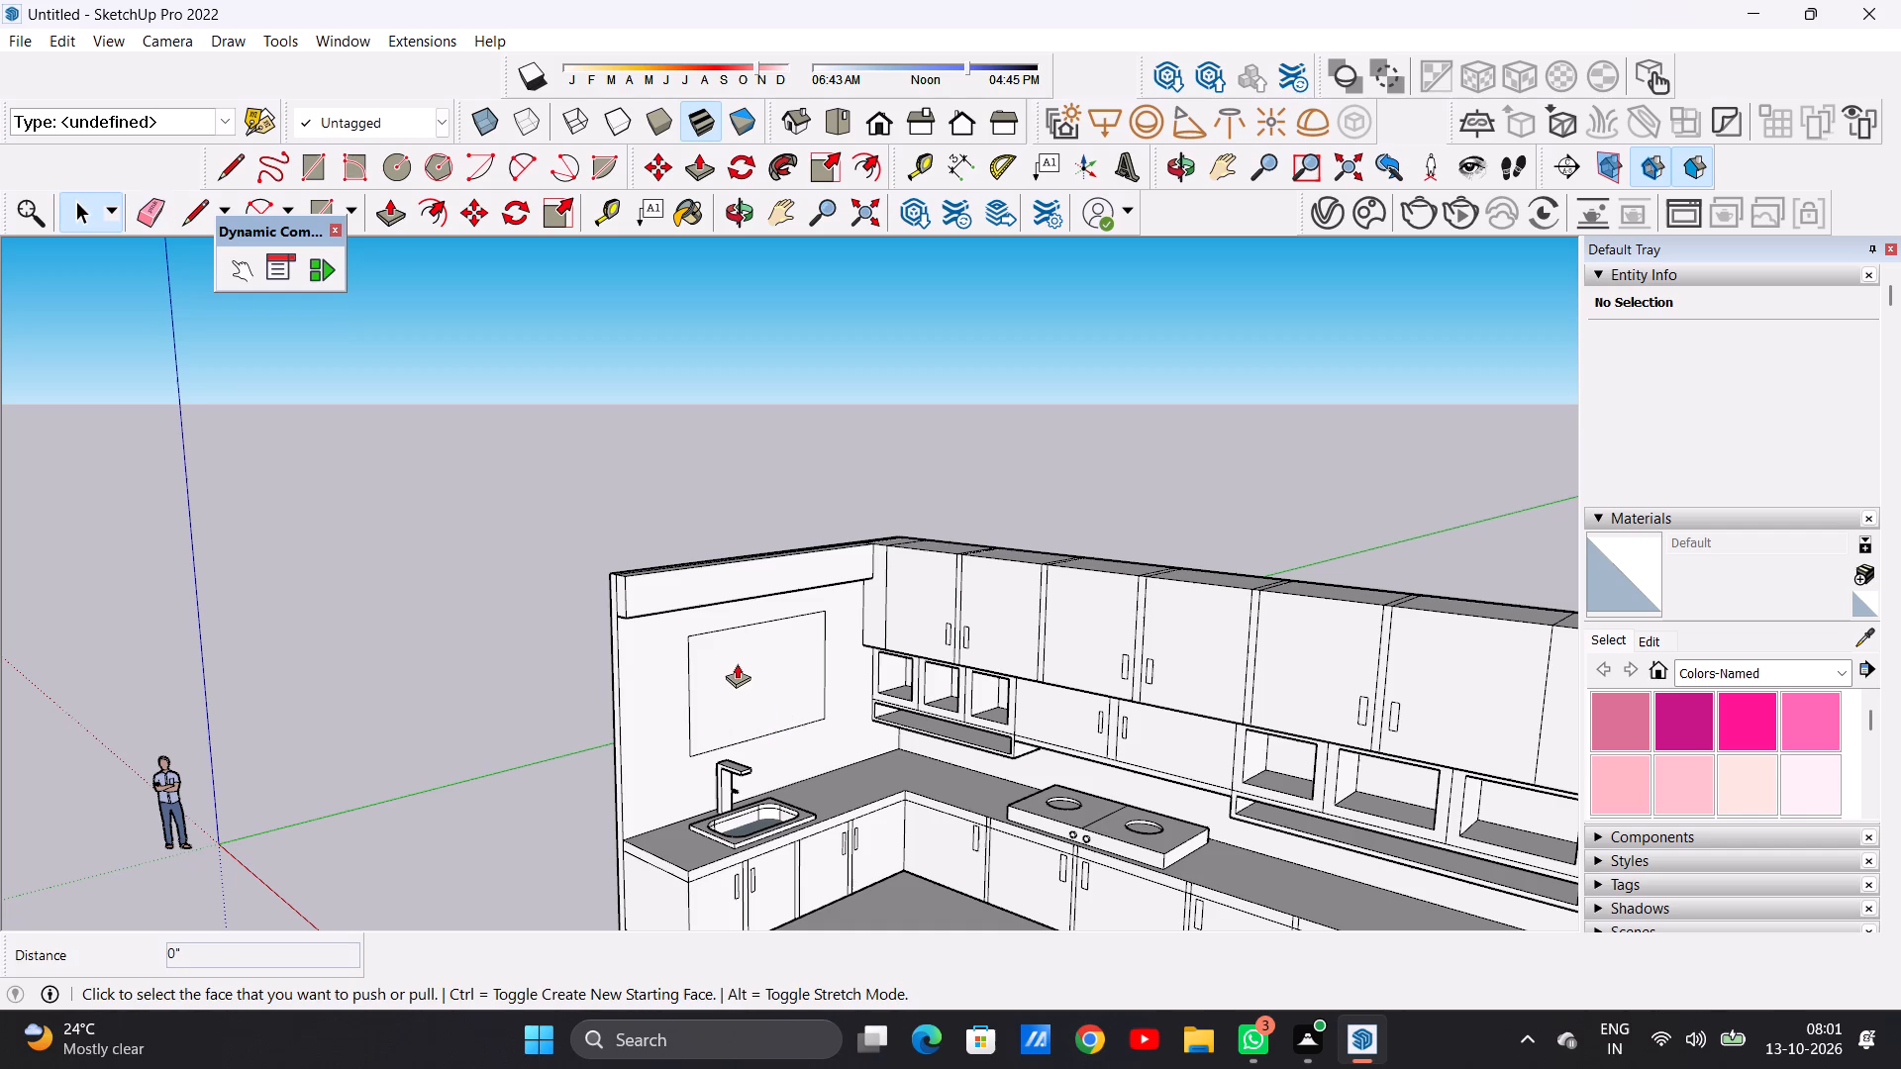
pyautogui.moveTo(757, 626); pyautogui.dragTo(760, 802, button='middle')
pyautogui.scroll(1, 757, 626)
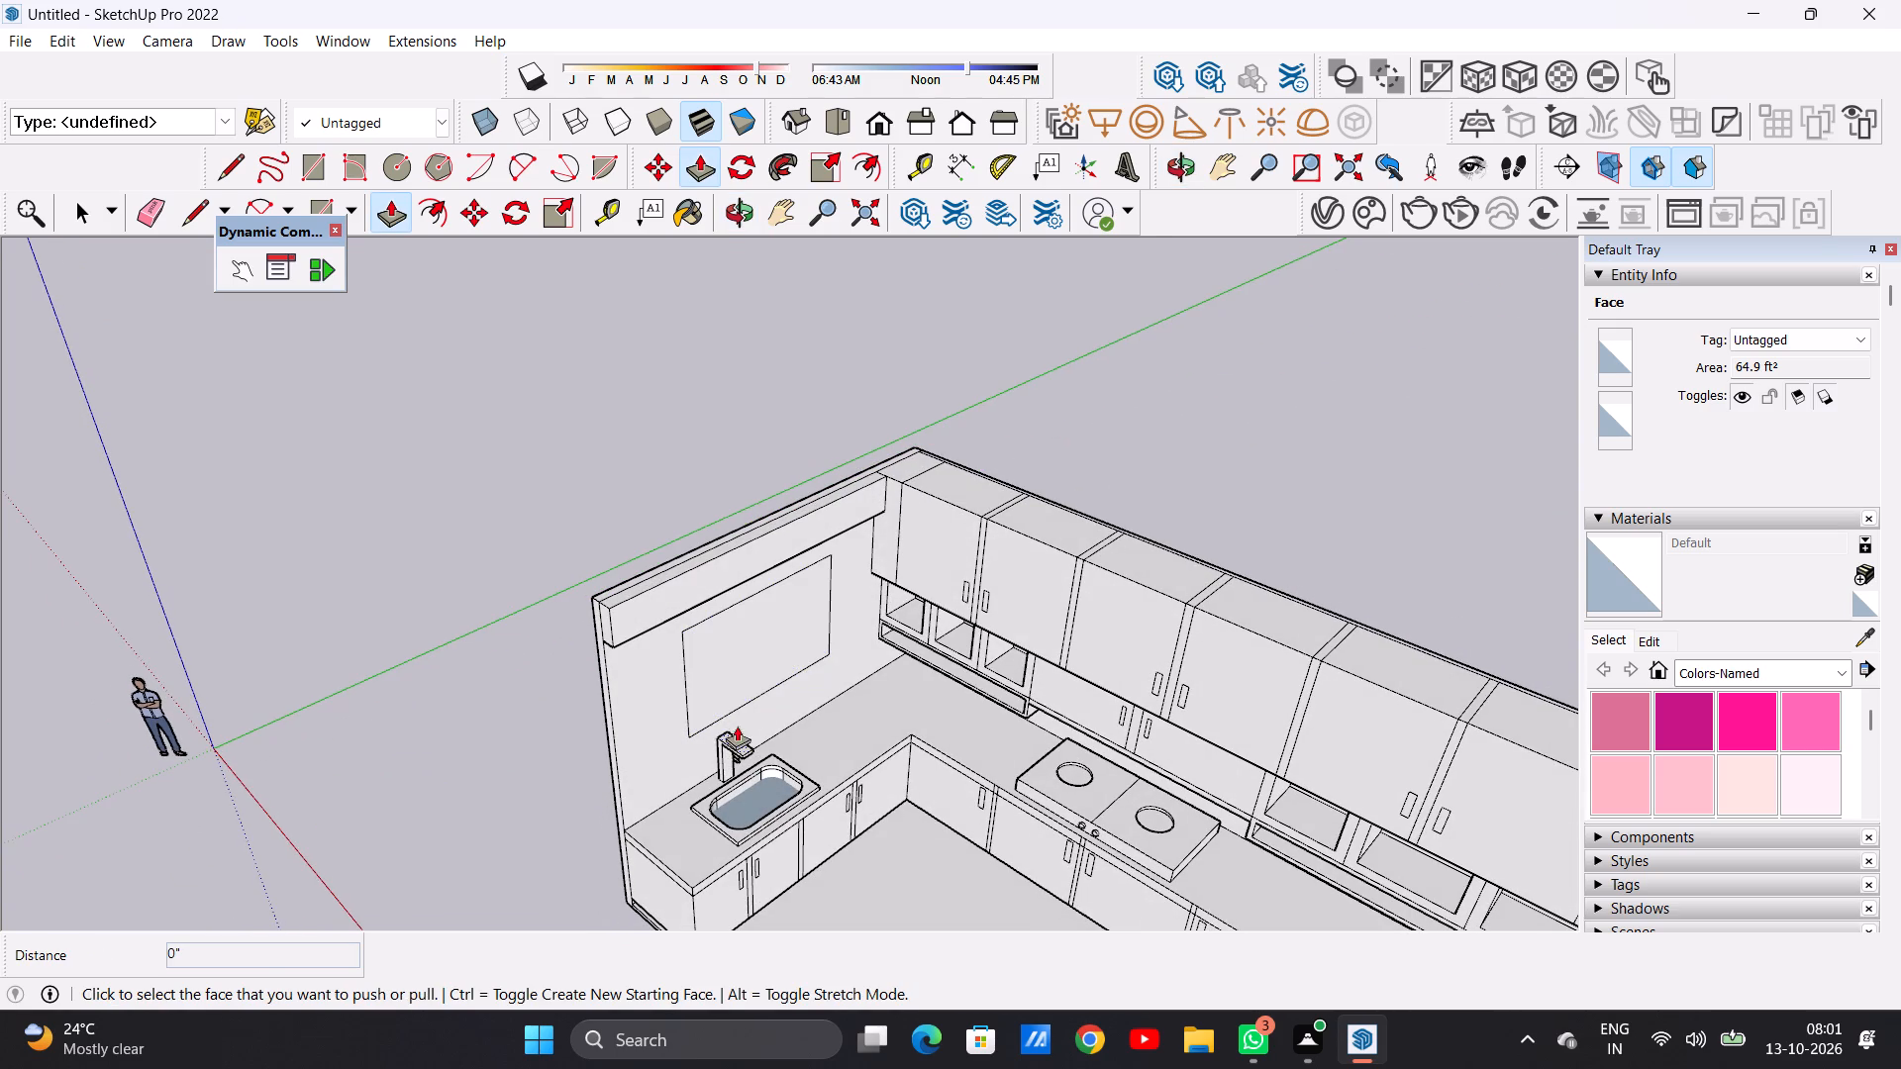
pyautogui.click(722, 621)
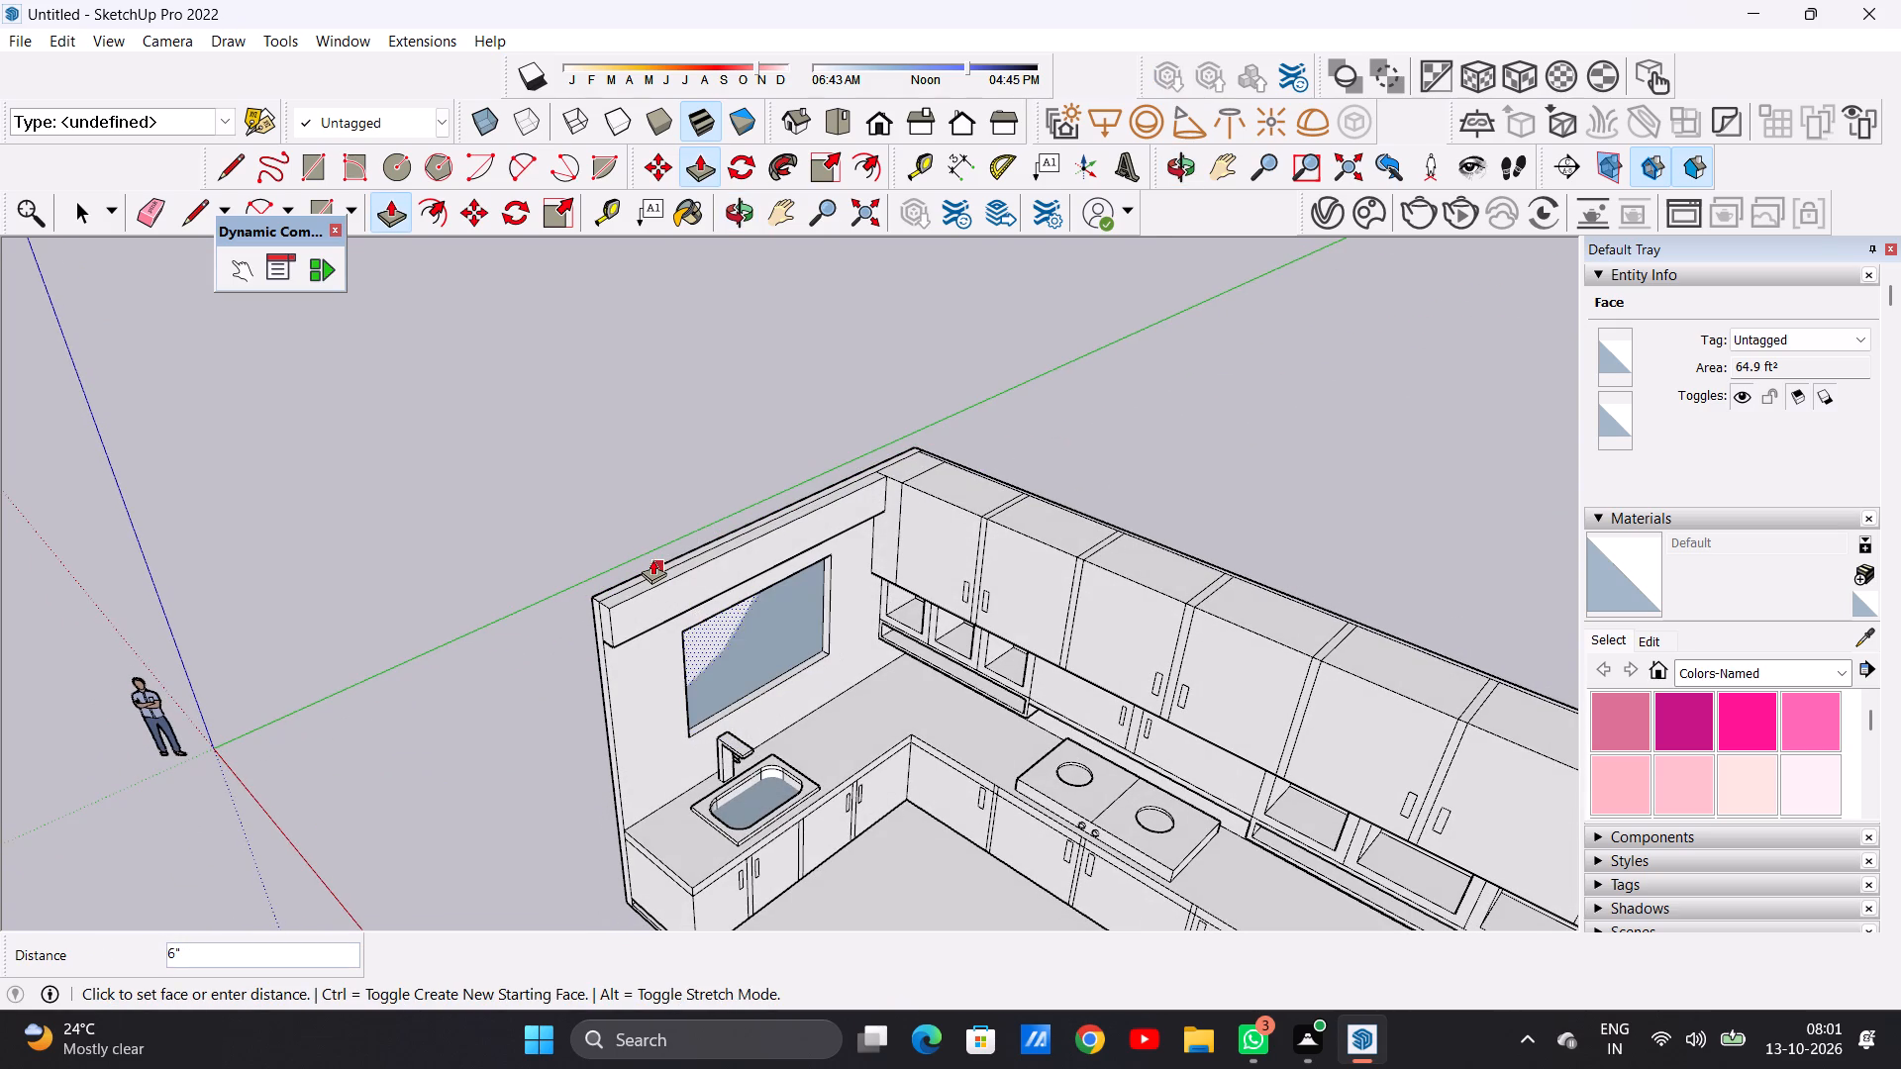
pyautogui.click(652, 559)
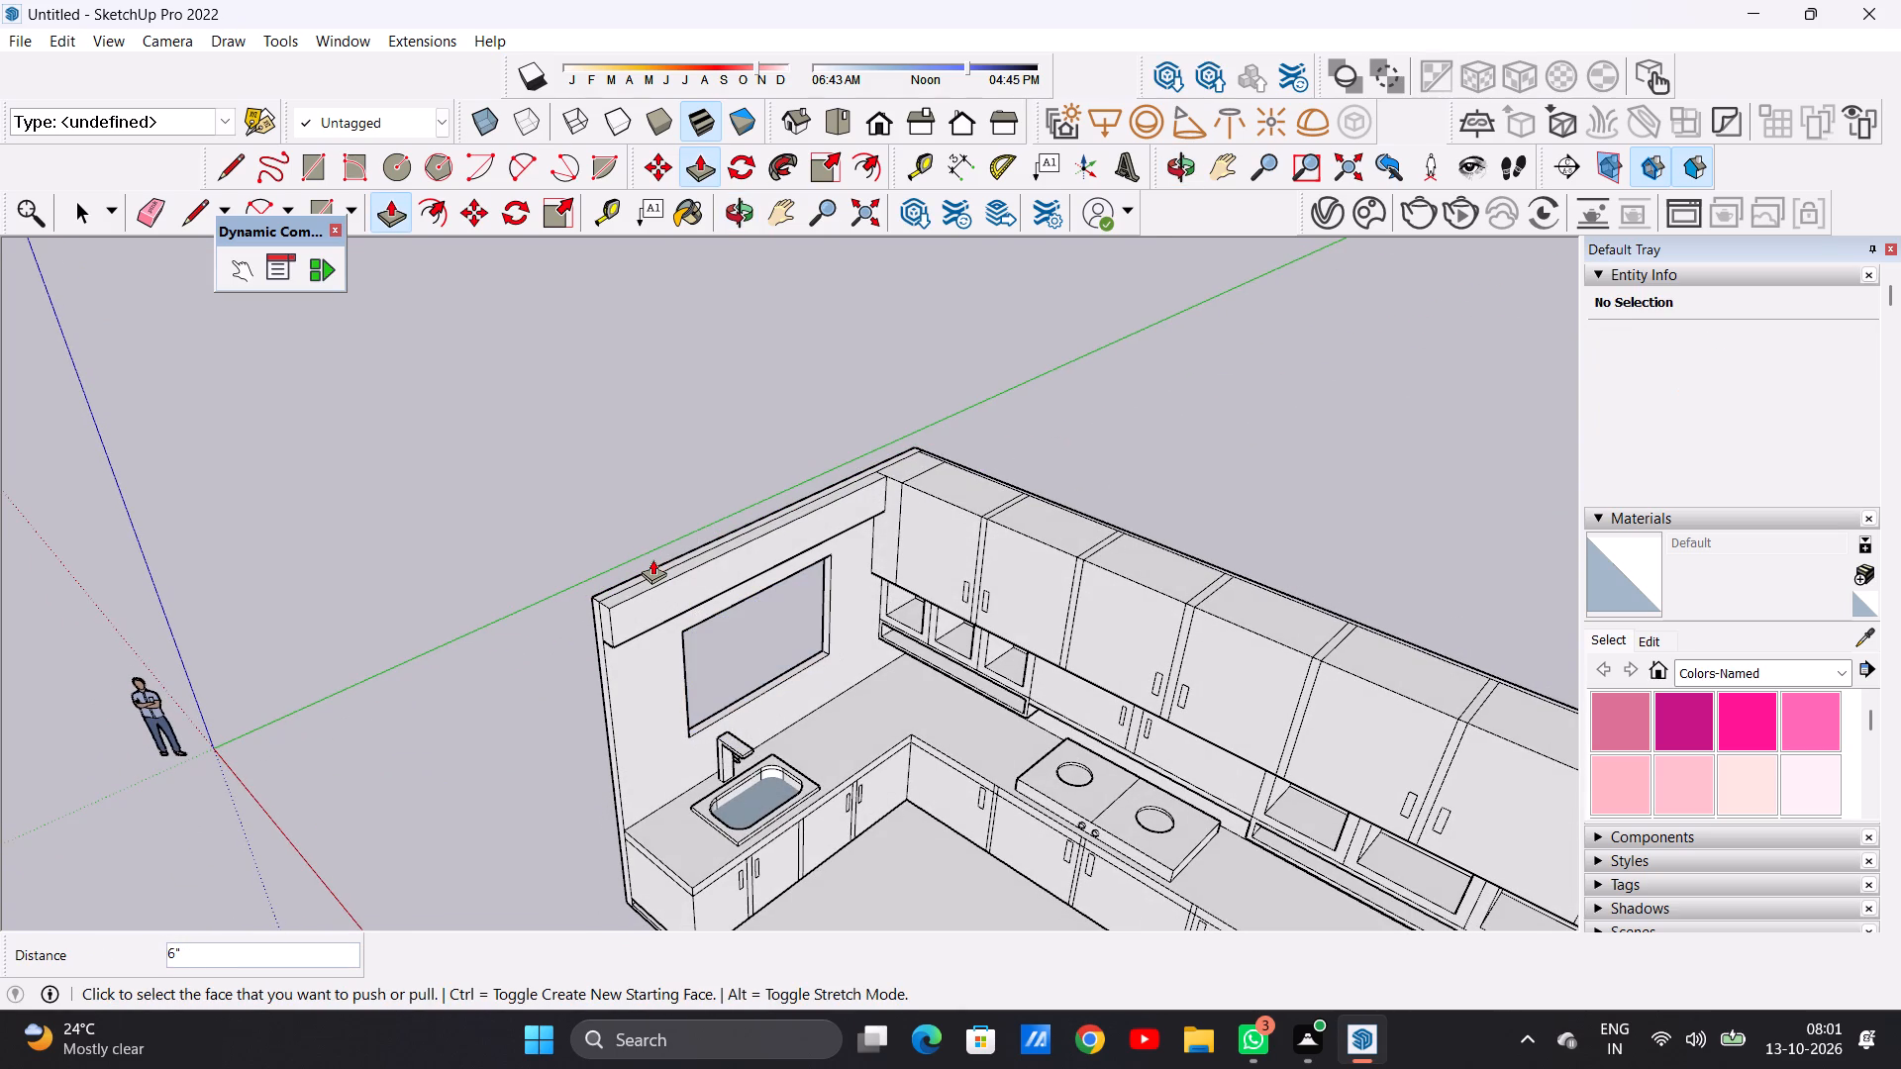
pyautogui.press('space')
pyautogui.scroll(-4, 653, 343)
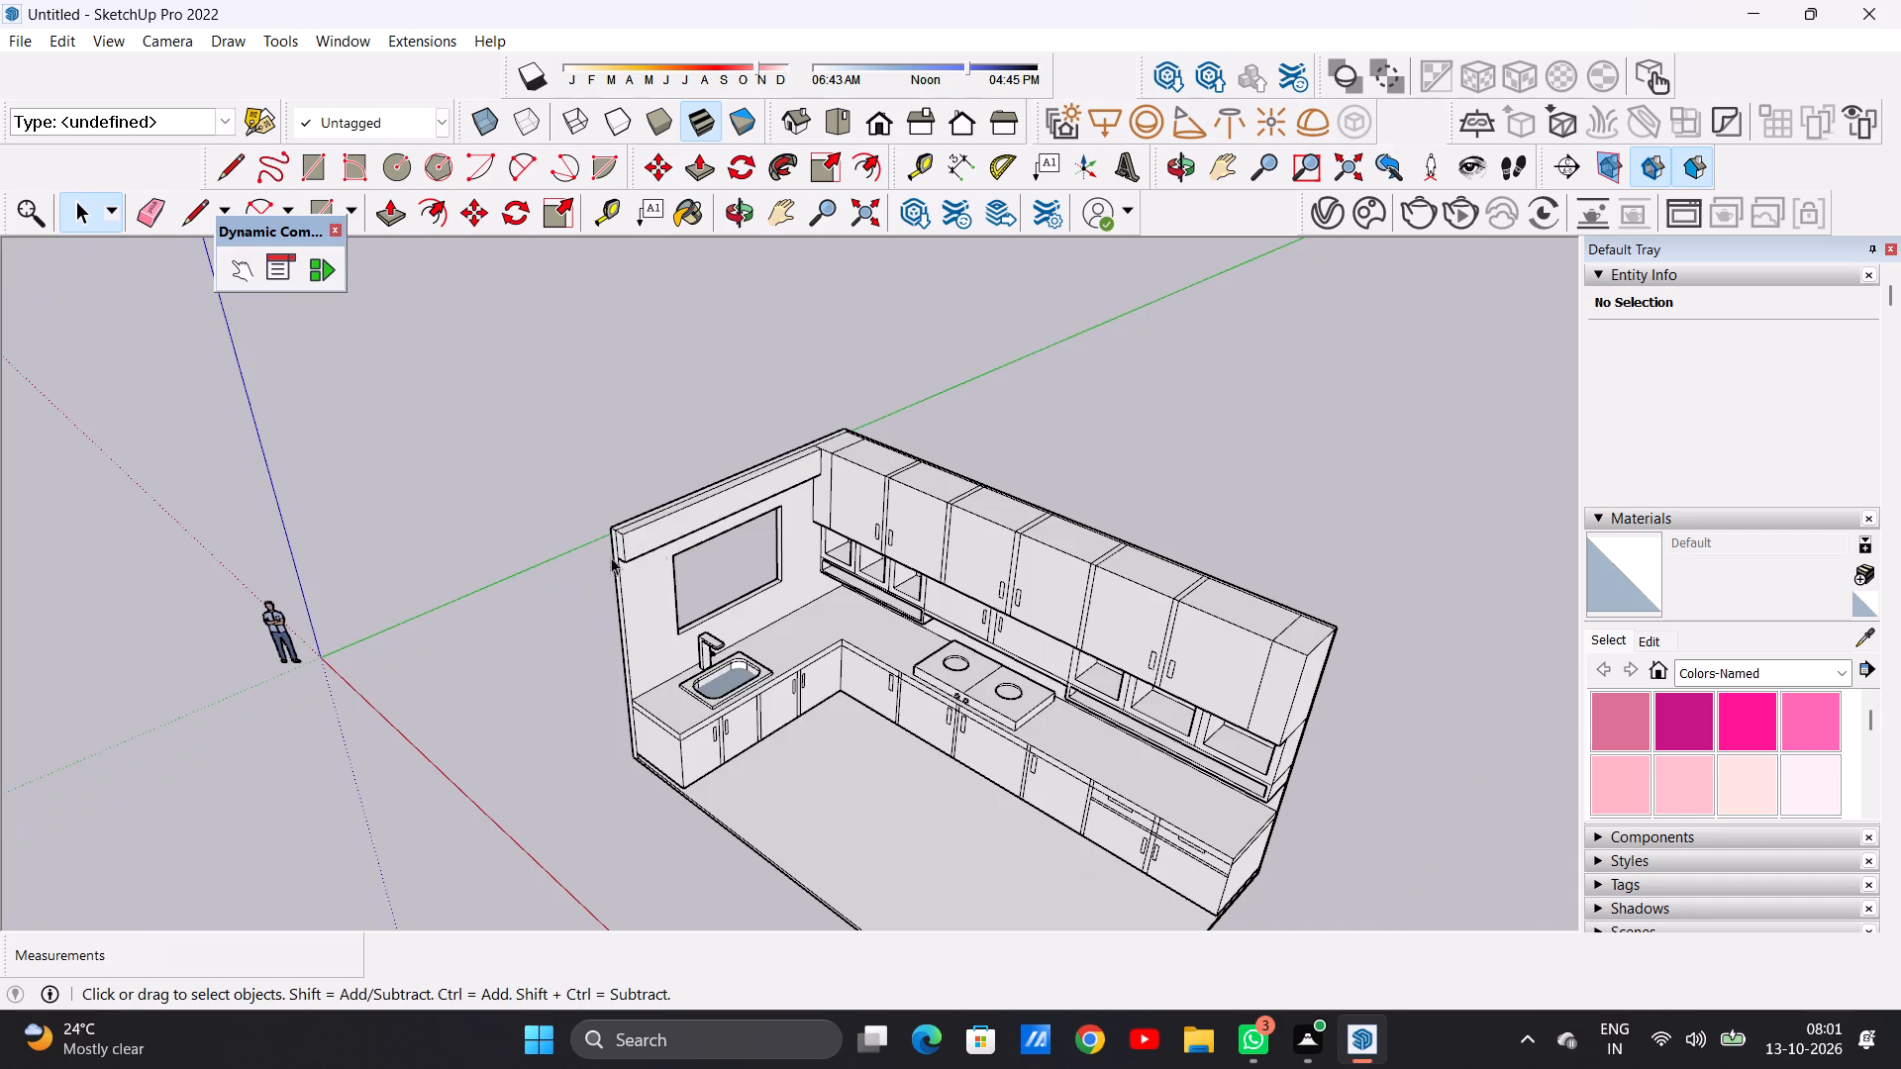
# Draw a line along the top edge of the window opening above the sink to close it with a face on the kitchen side.
pyautogui.moveTo(634, 557); pyautogui.dragTo(345, 429, button='middle')
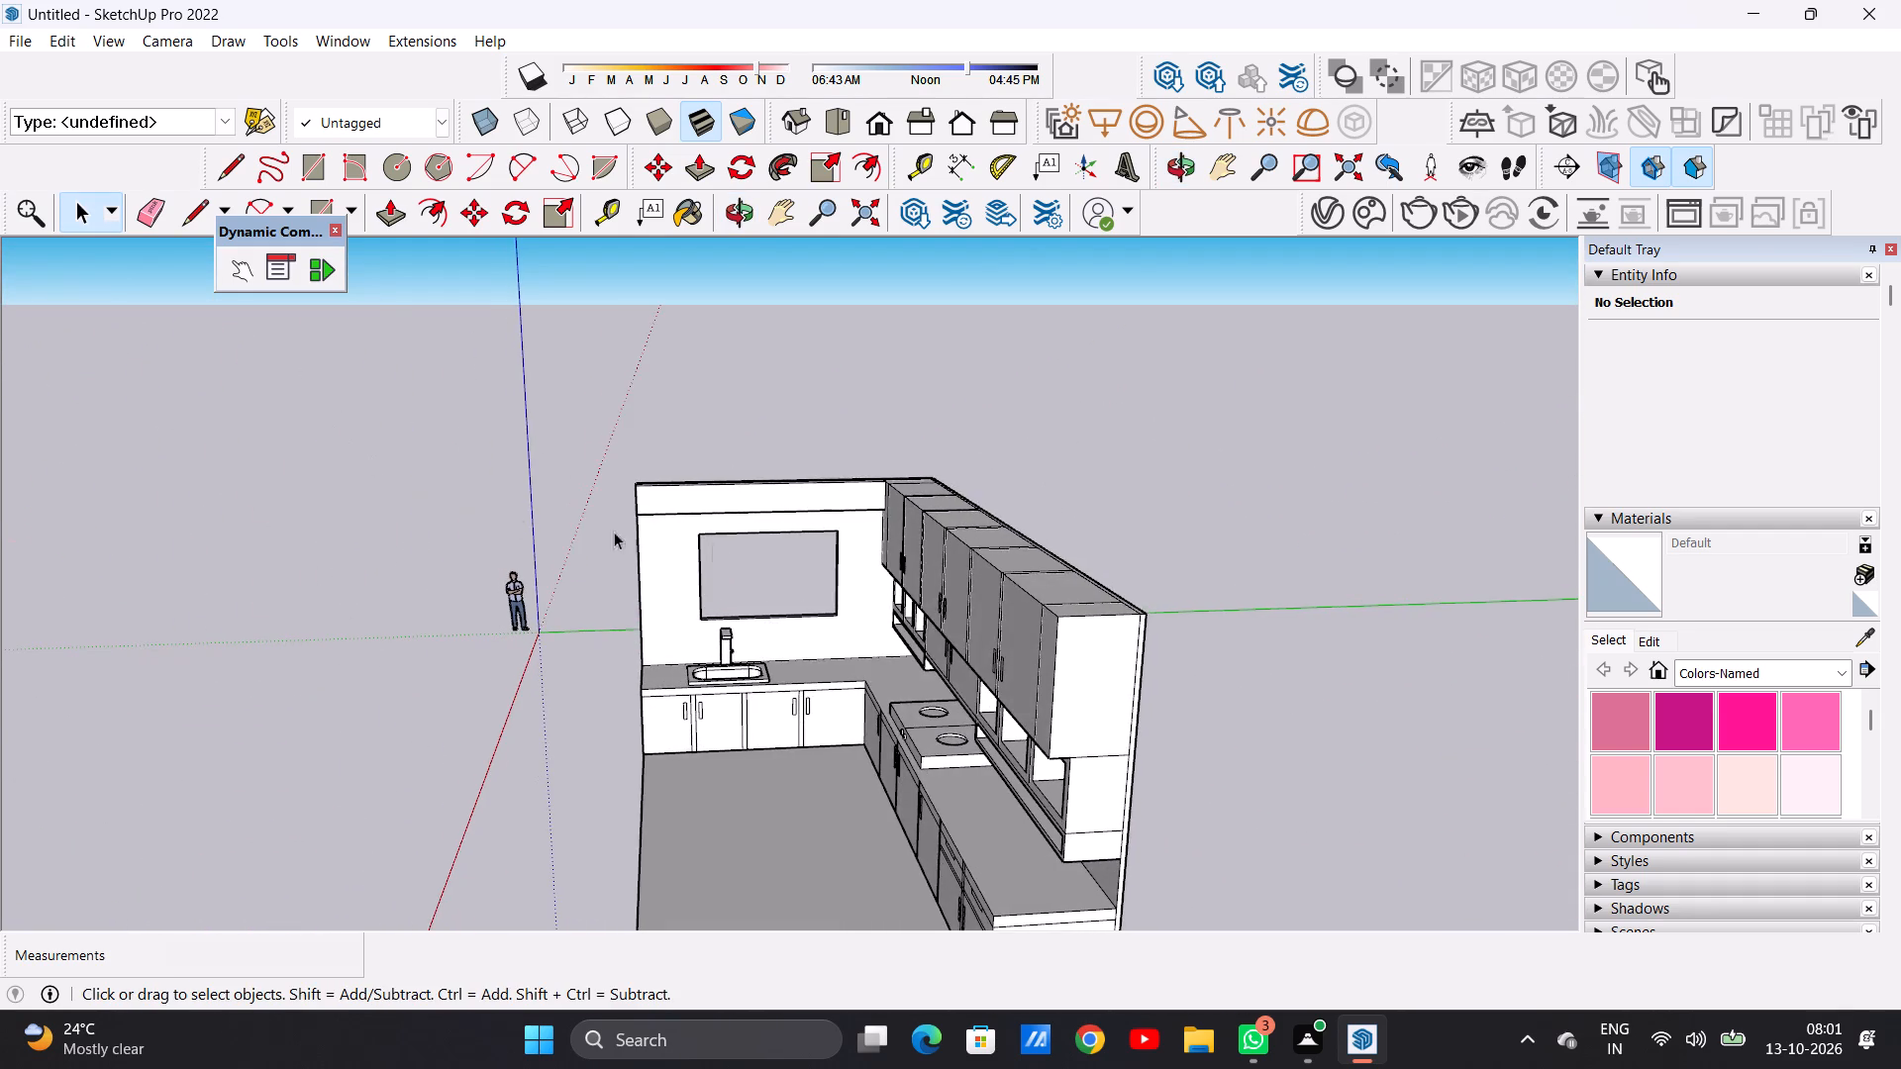
pyautogui.scroll(6, 757, 575)
pyautogui.moveTo(857, 669); pyautogui.dragTo(837, 640, button='middle')
pyautogui.scroll(1, 875, 676)
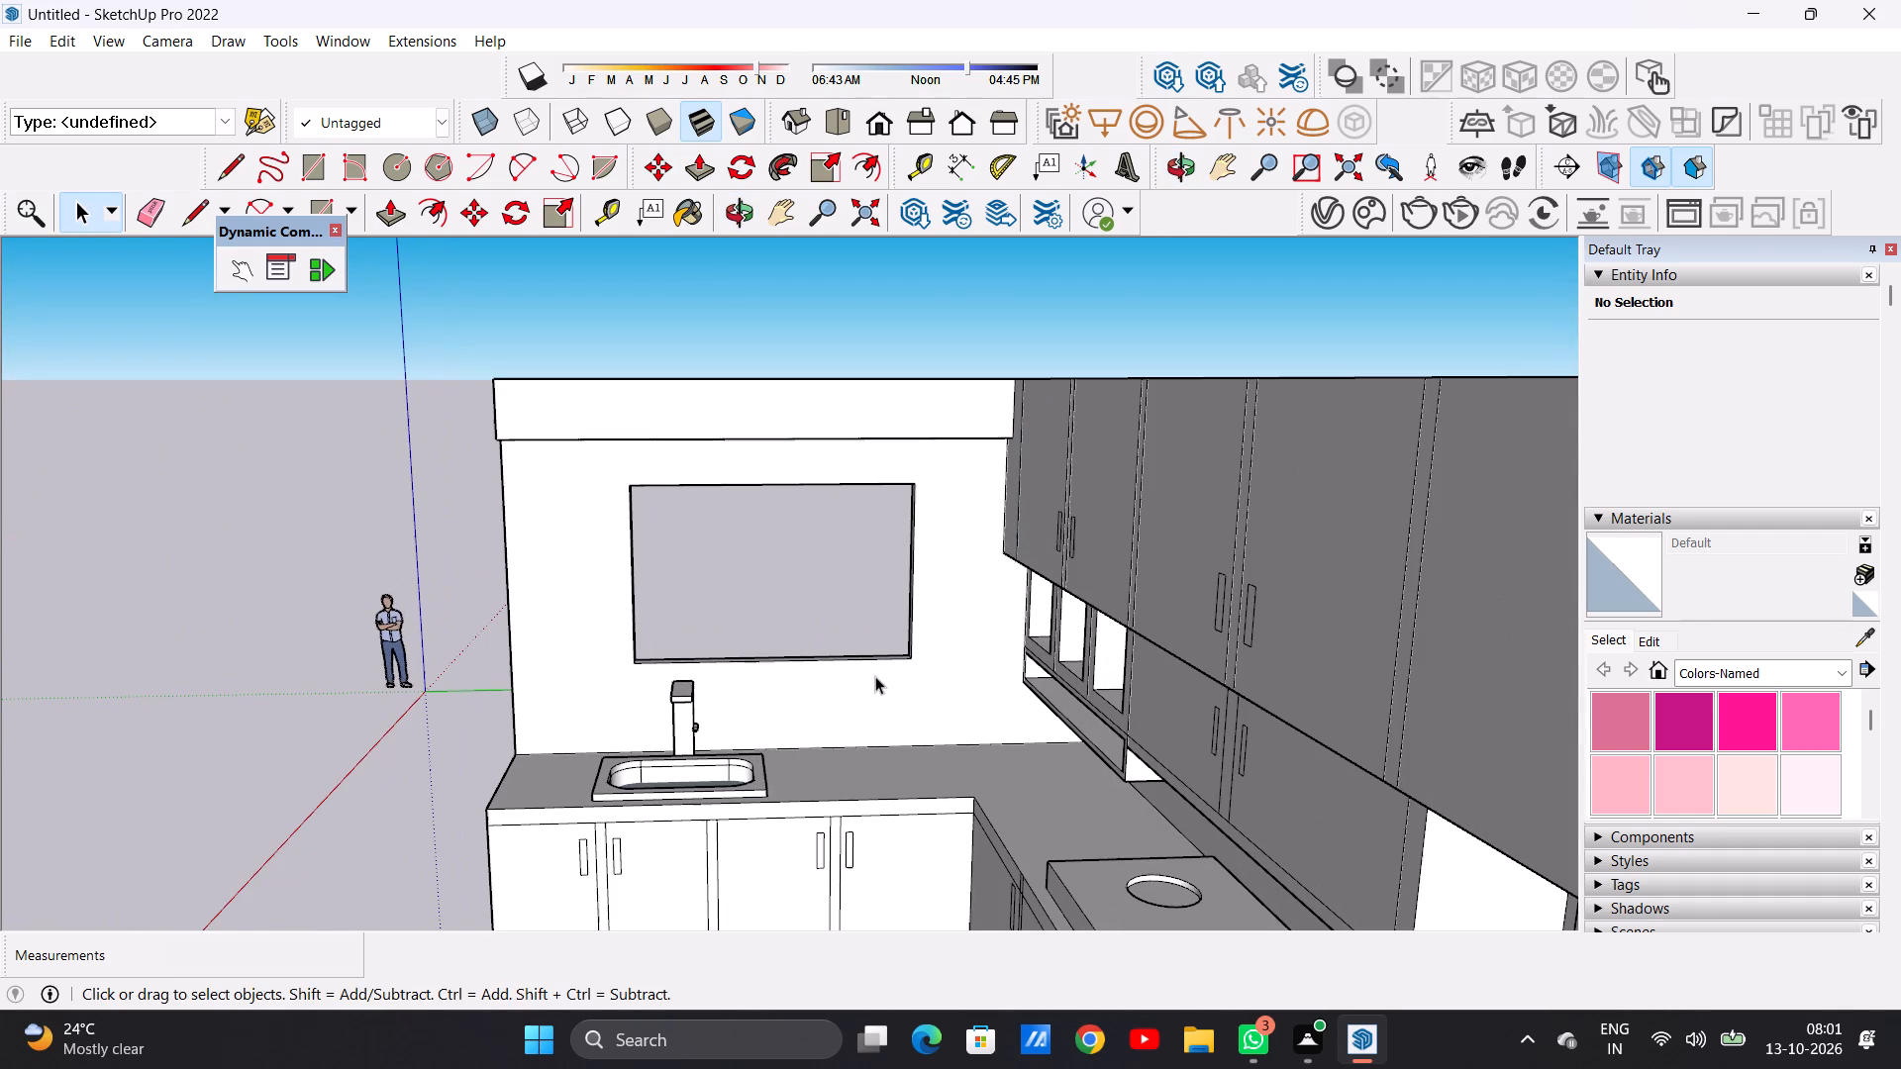
pyautogui.press('l')
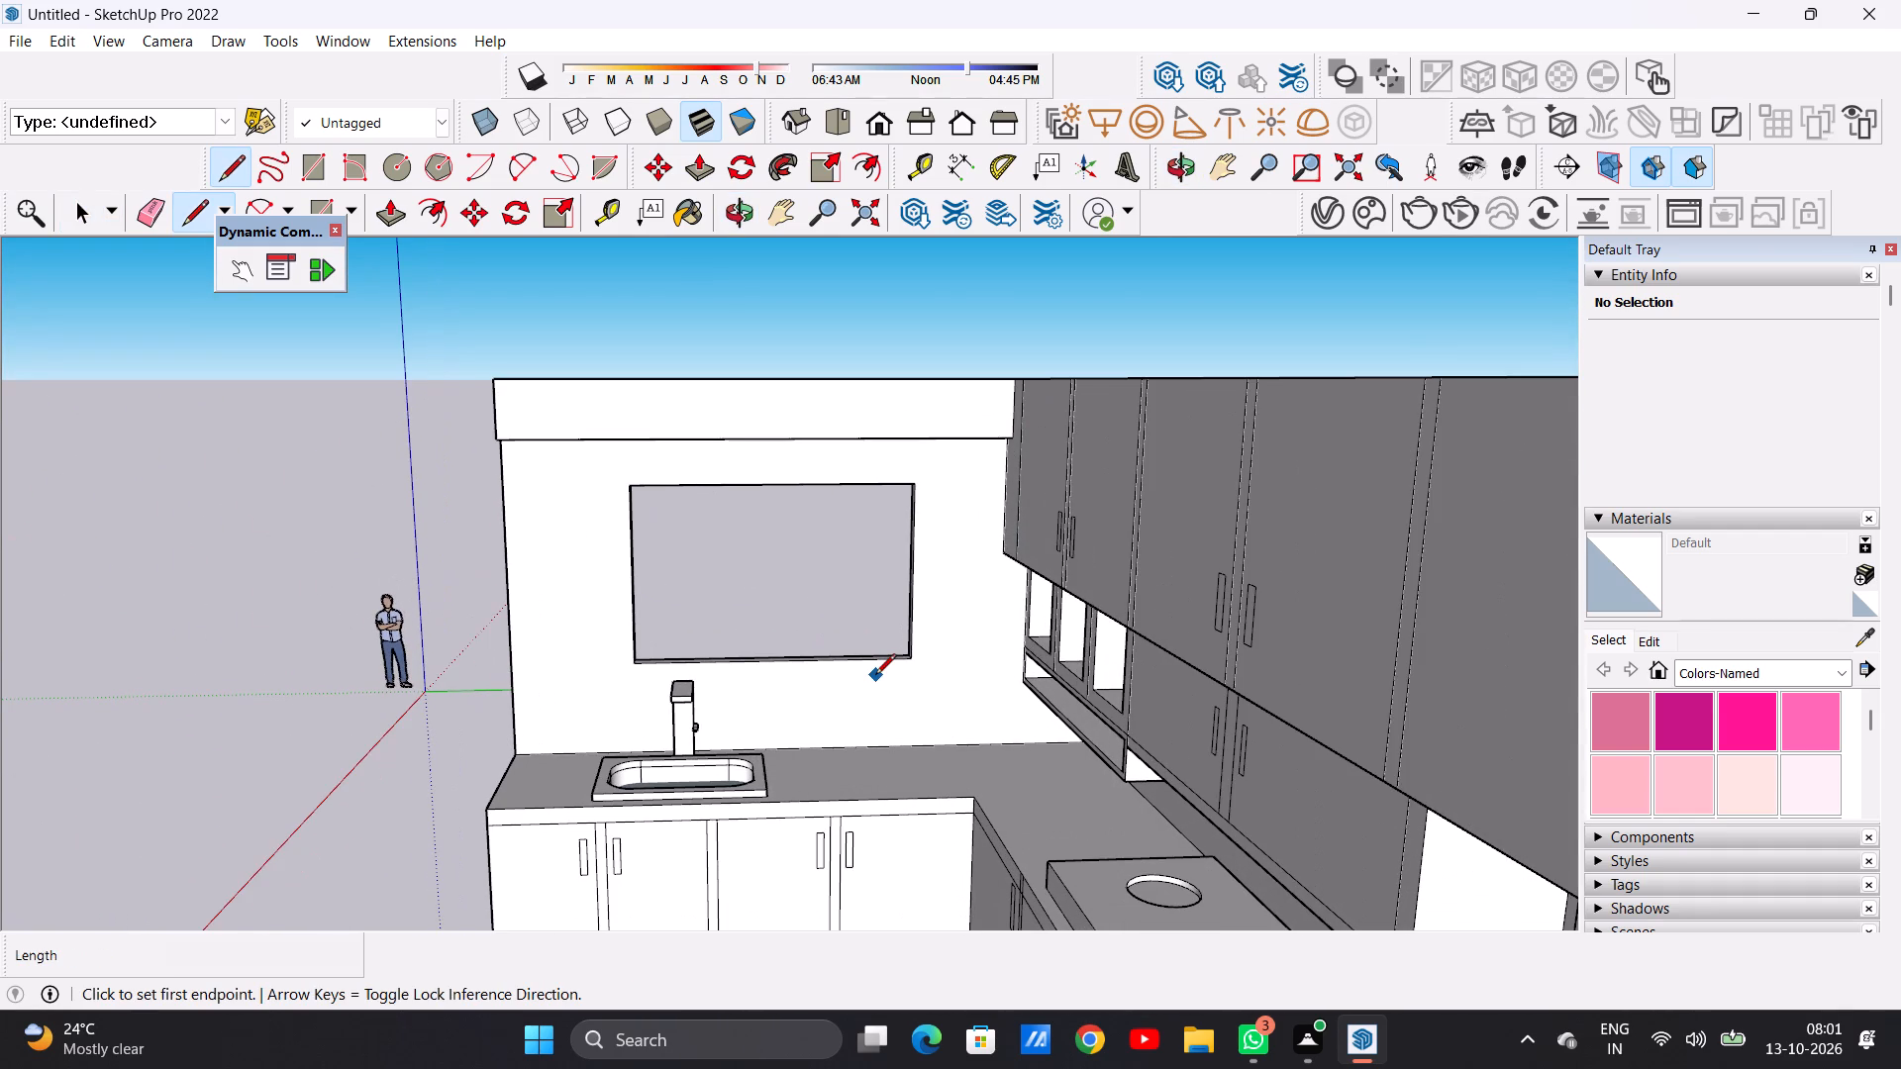
pyautogui.click(631, 488)
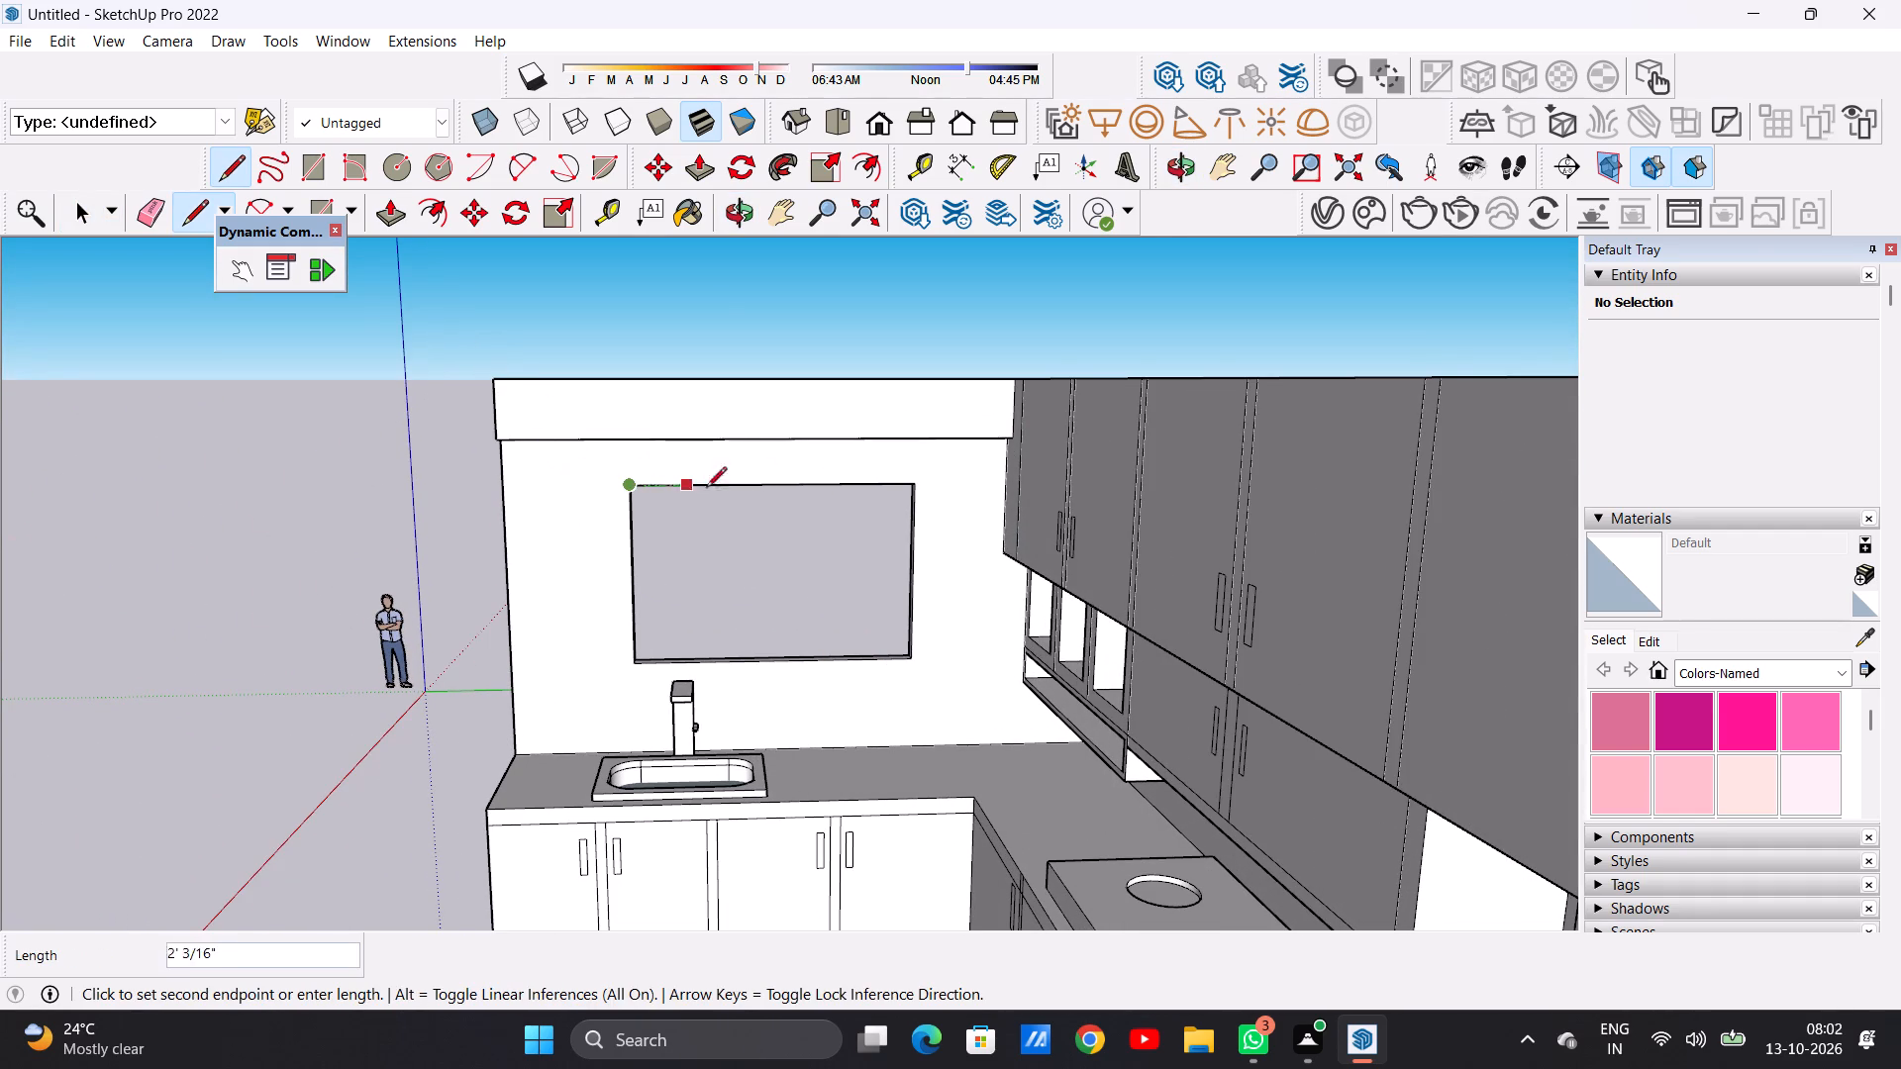
pyautogui.click(908, 488)
pyautogui.press('space')
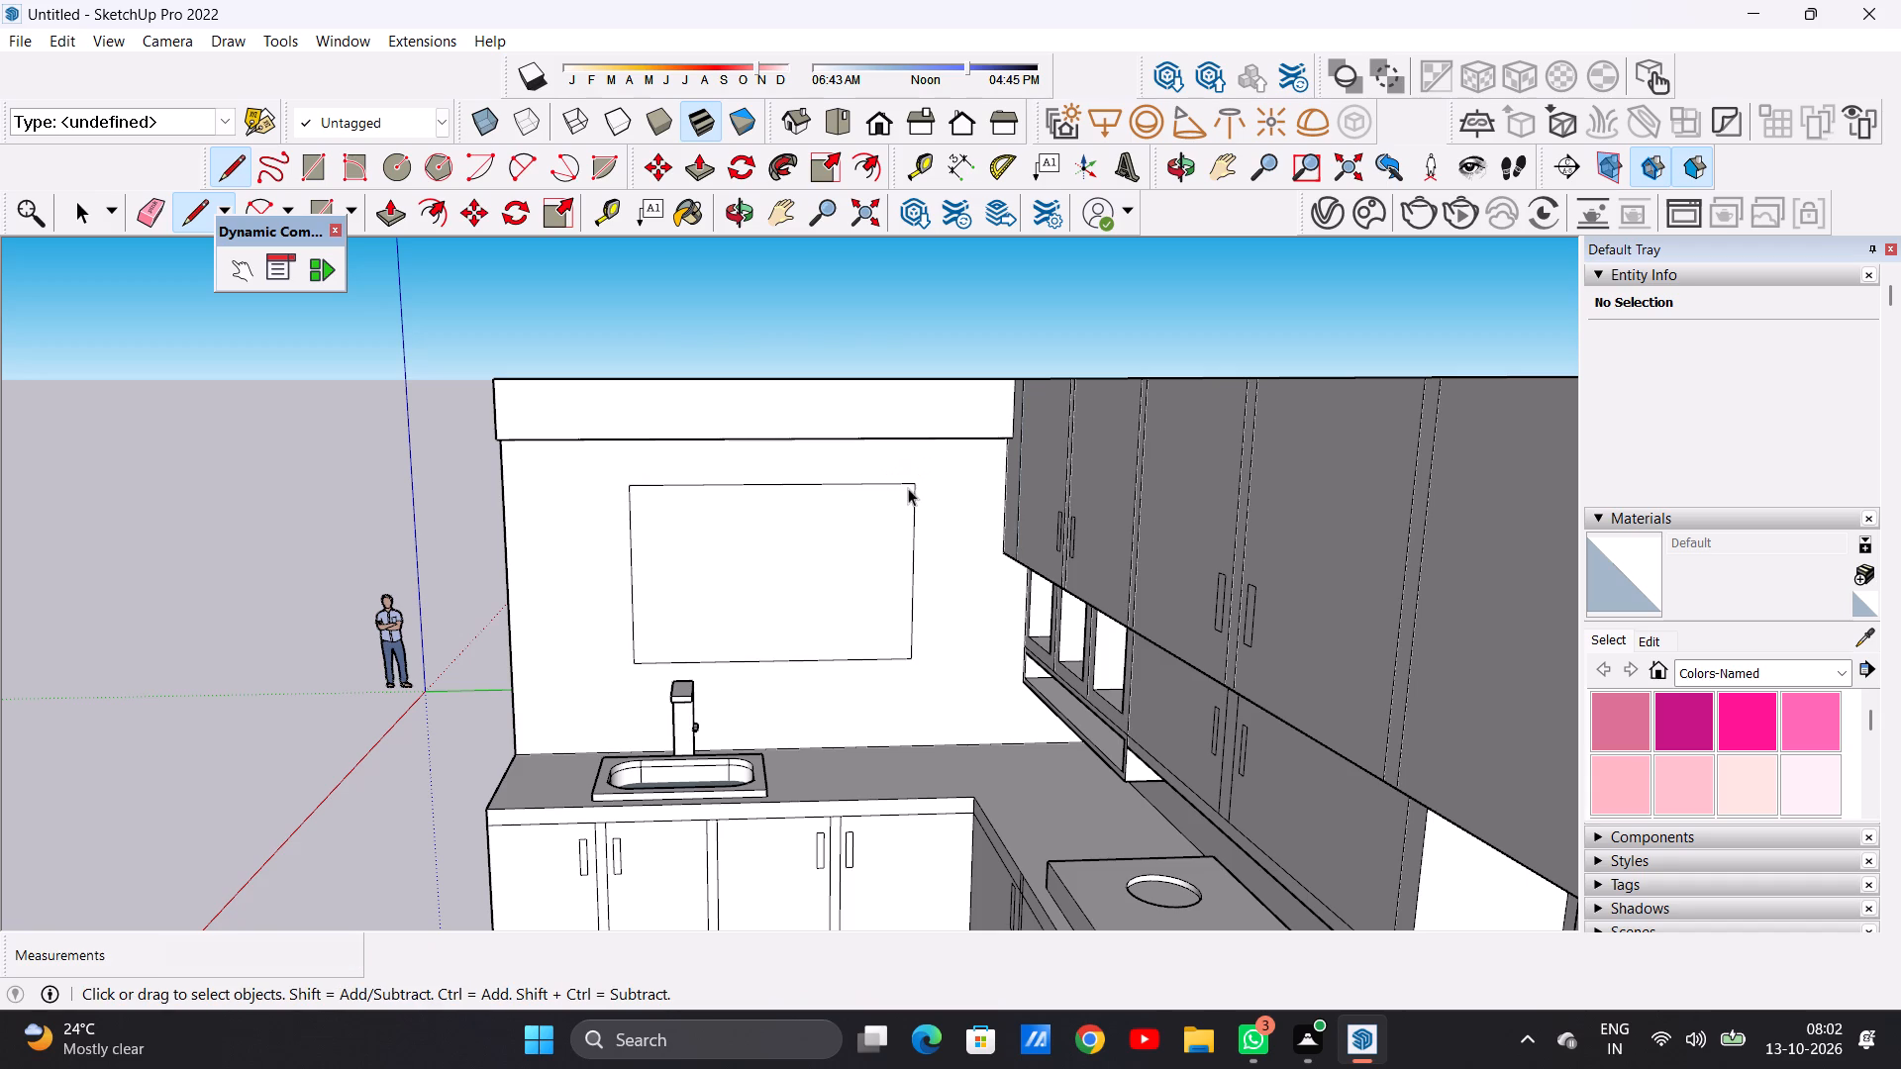
# Close the same window opening on the wall's outer side with a line about 10' 1" long along its top edge.
pyautogui.scroll(-7, 712, 535)
pyautogui.moveTo(544, 572); pyautogui.dragTo(1158, 574, button='middle')
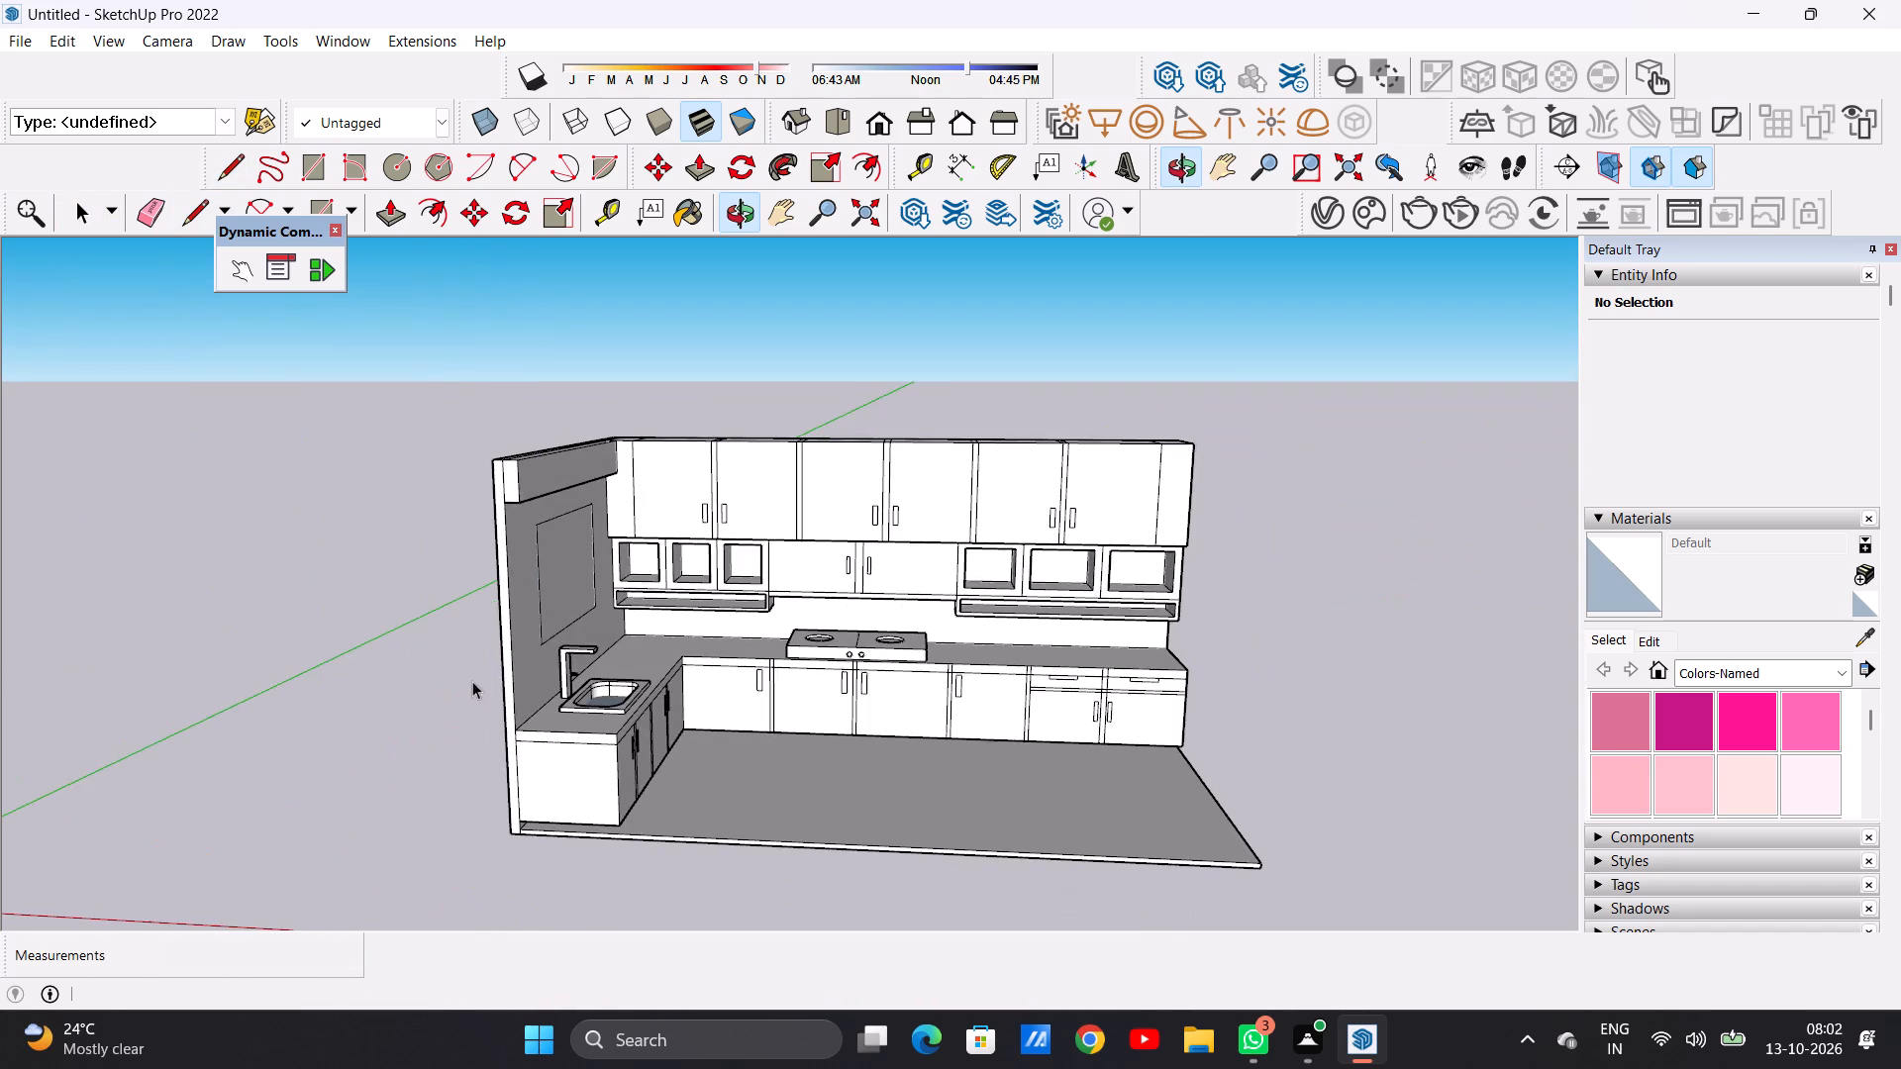
pyautogui.moveTo(474, 681); pyautogui.dragTo(1098, 607, button='middle')
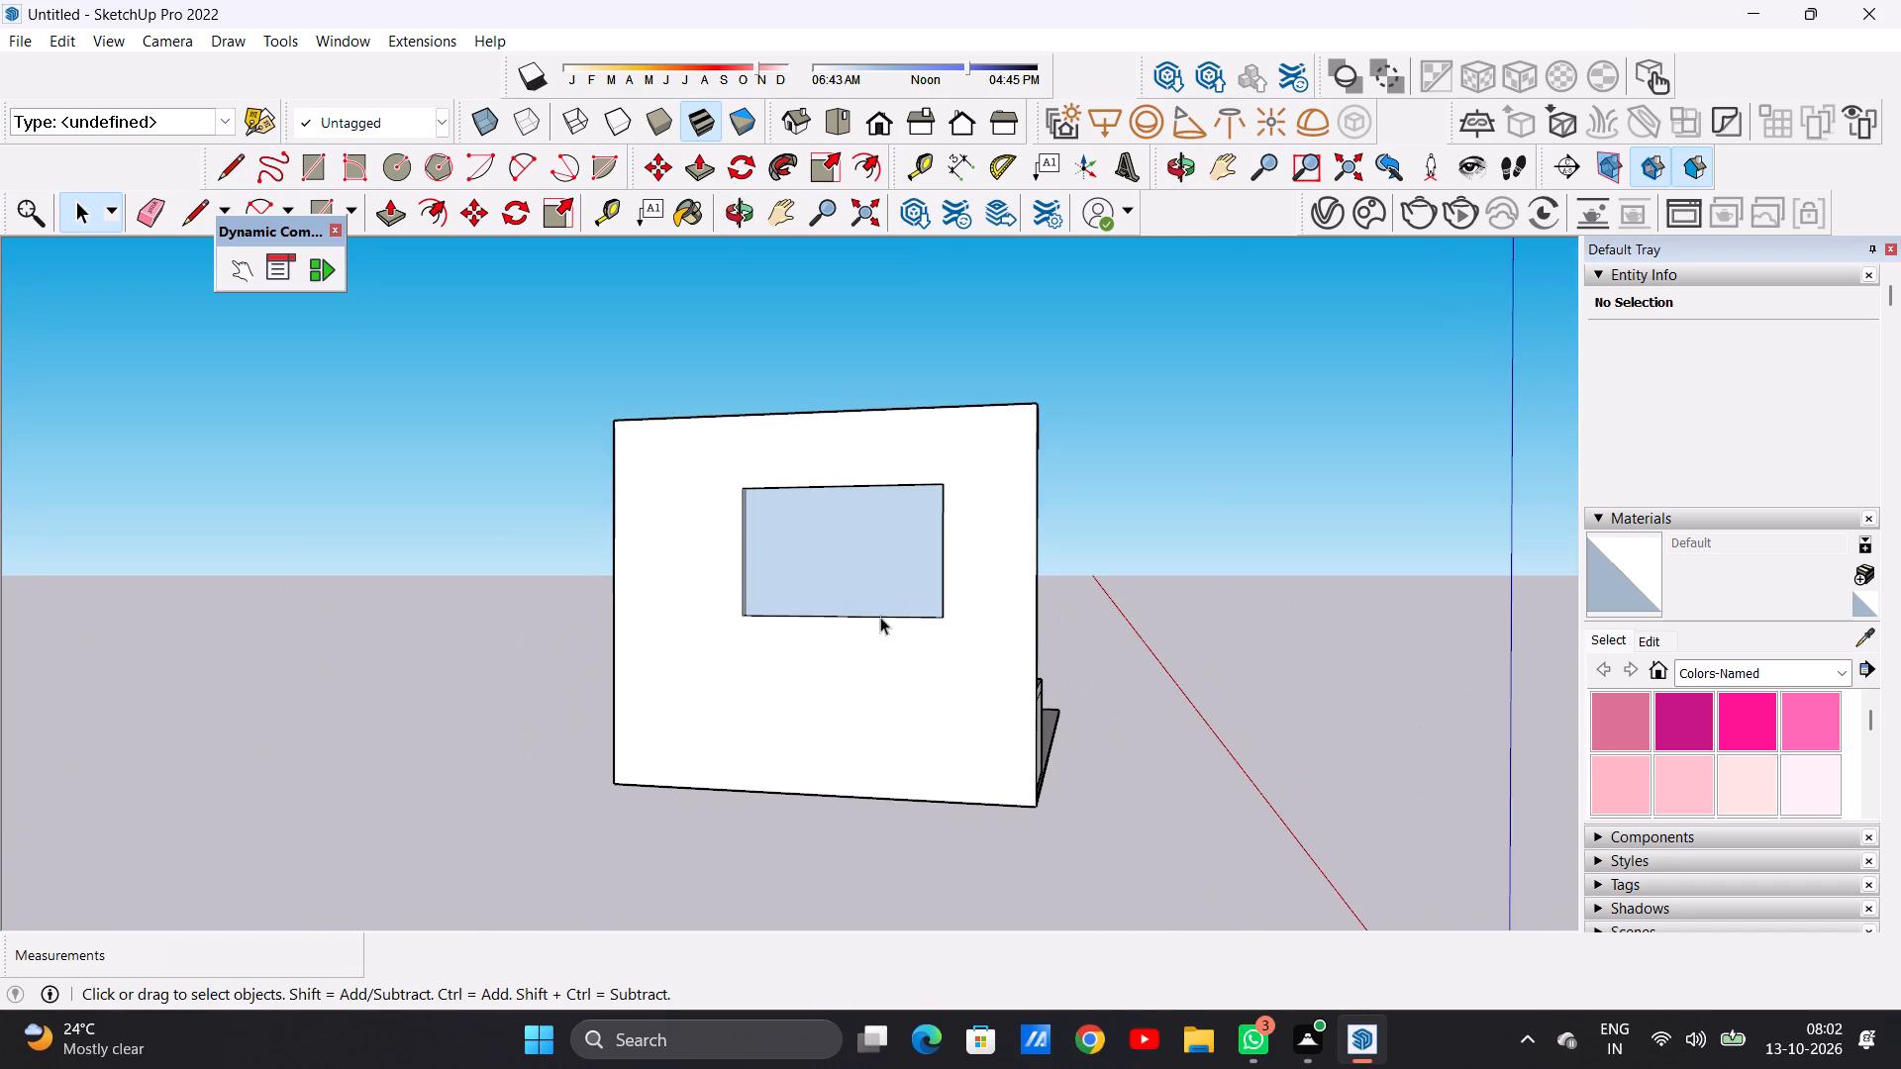
pyautogui.moveTo(1048, 617); pyautogui.dragTo(1148, 617, button='middle')
pyautogui.moveTo(888, 607); pyautogui.dragTo(891, 667, button='middle')
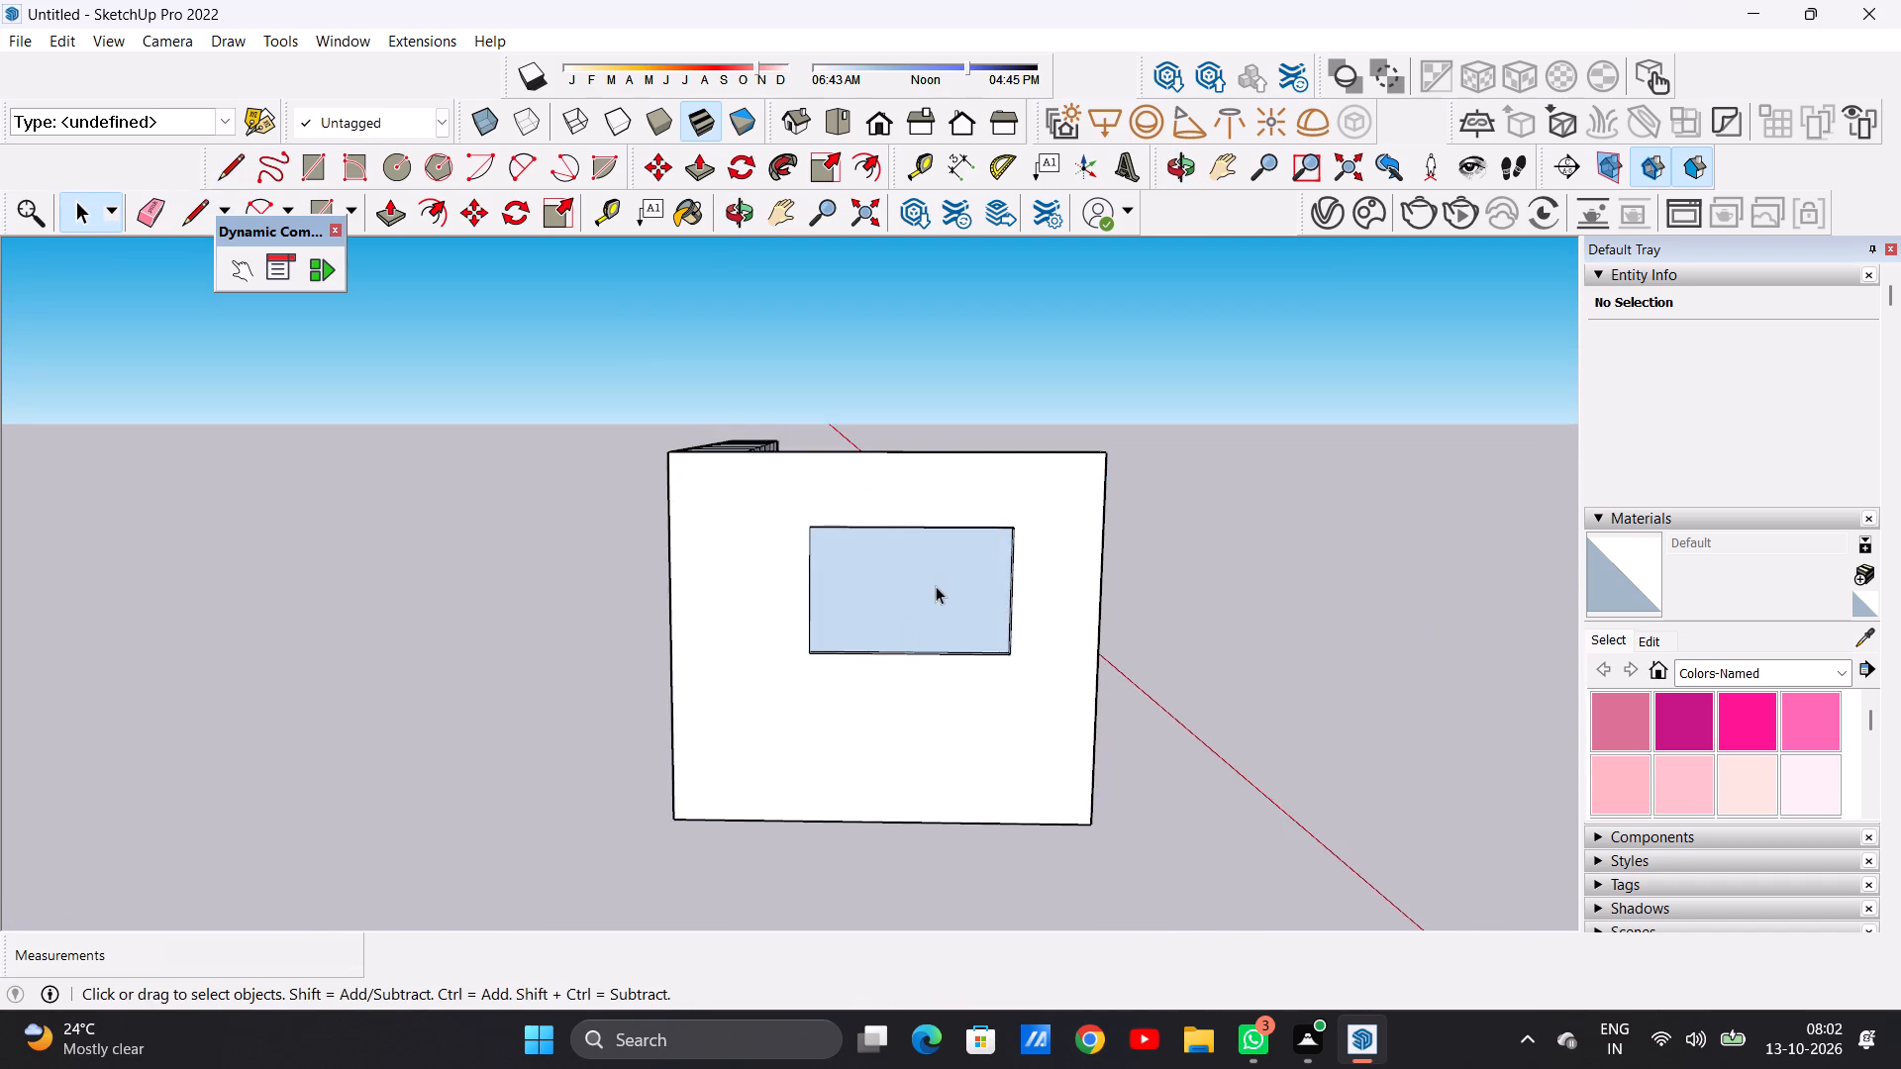
pyautogui.scroll(2, 940, 582)
pyautogui.press('l')
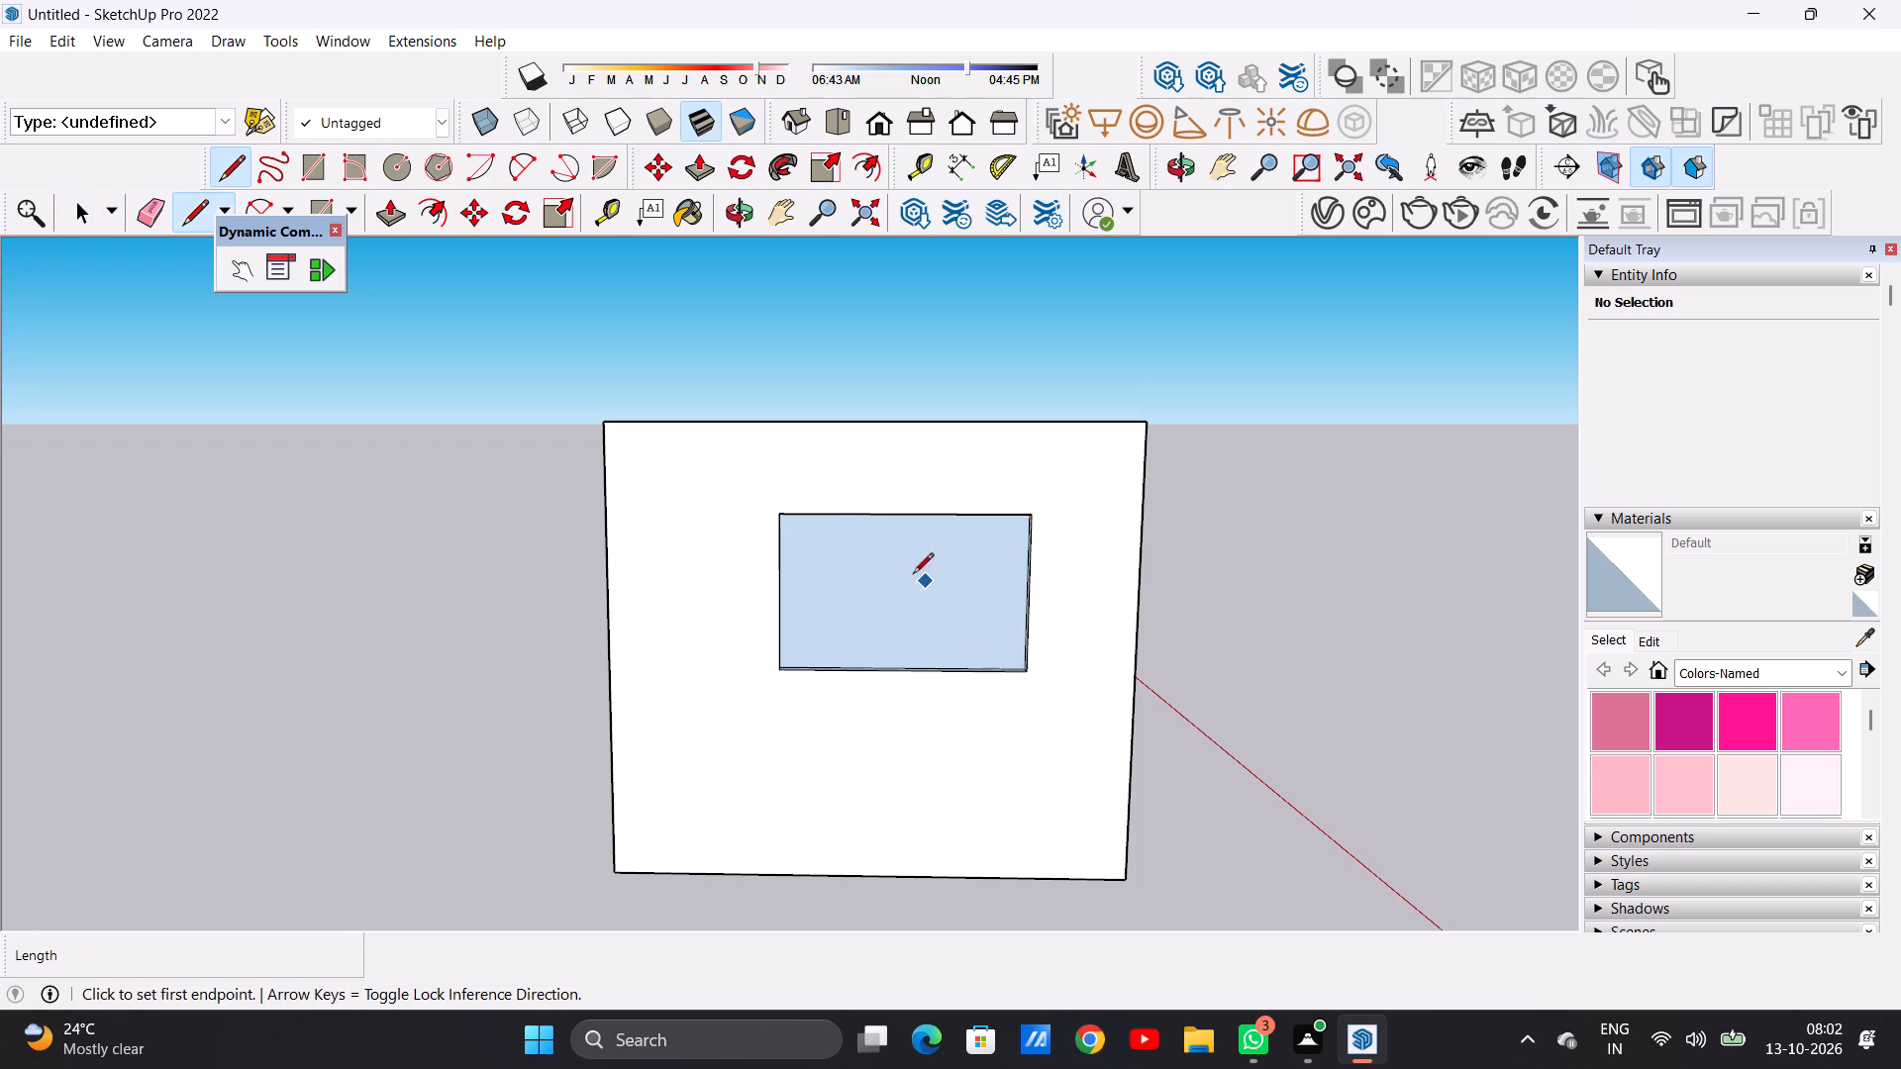
pyautogui.click(781, 520)
pyautogui.click(1036, 517)
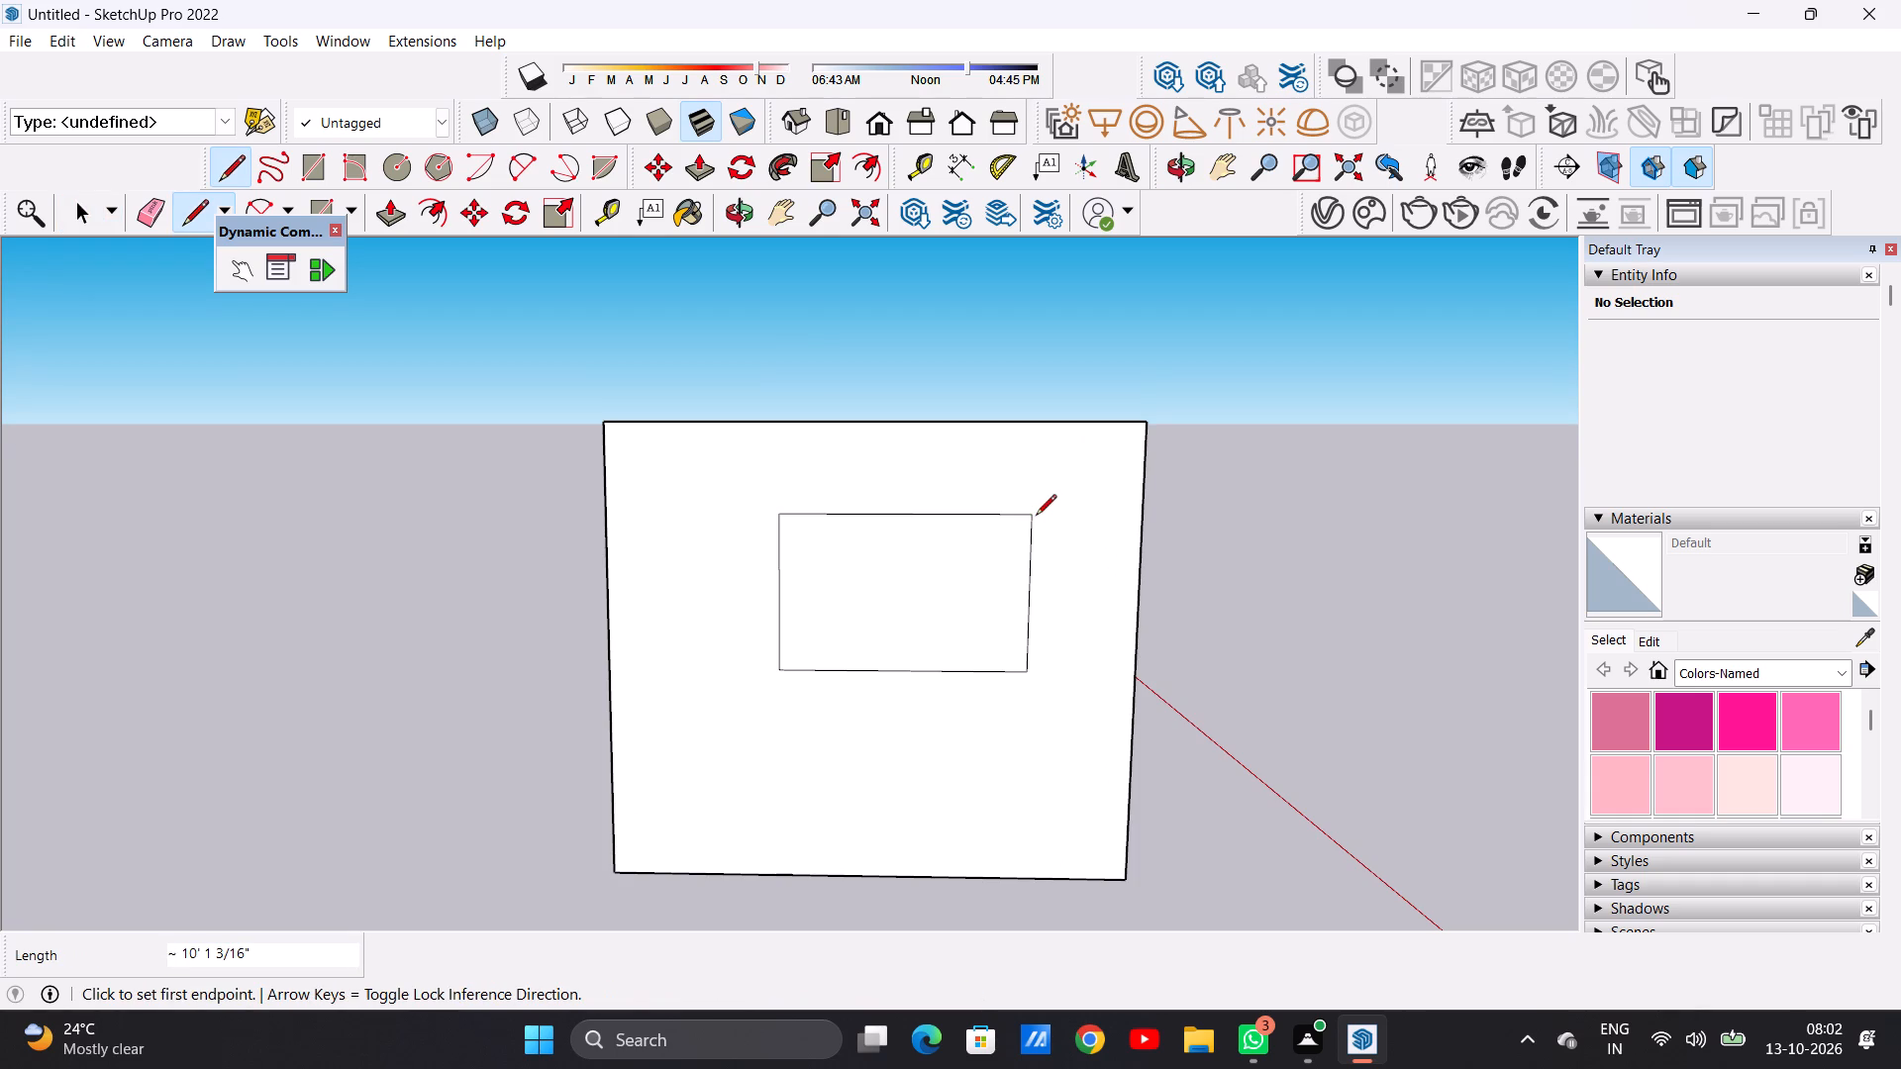
pyautogui.press('space')
# Offset the window face on the kitchen side inward by about 5" to outline the frame.
pyautogui.scroll(-7, 680, 561)
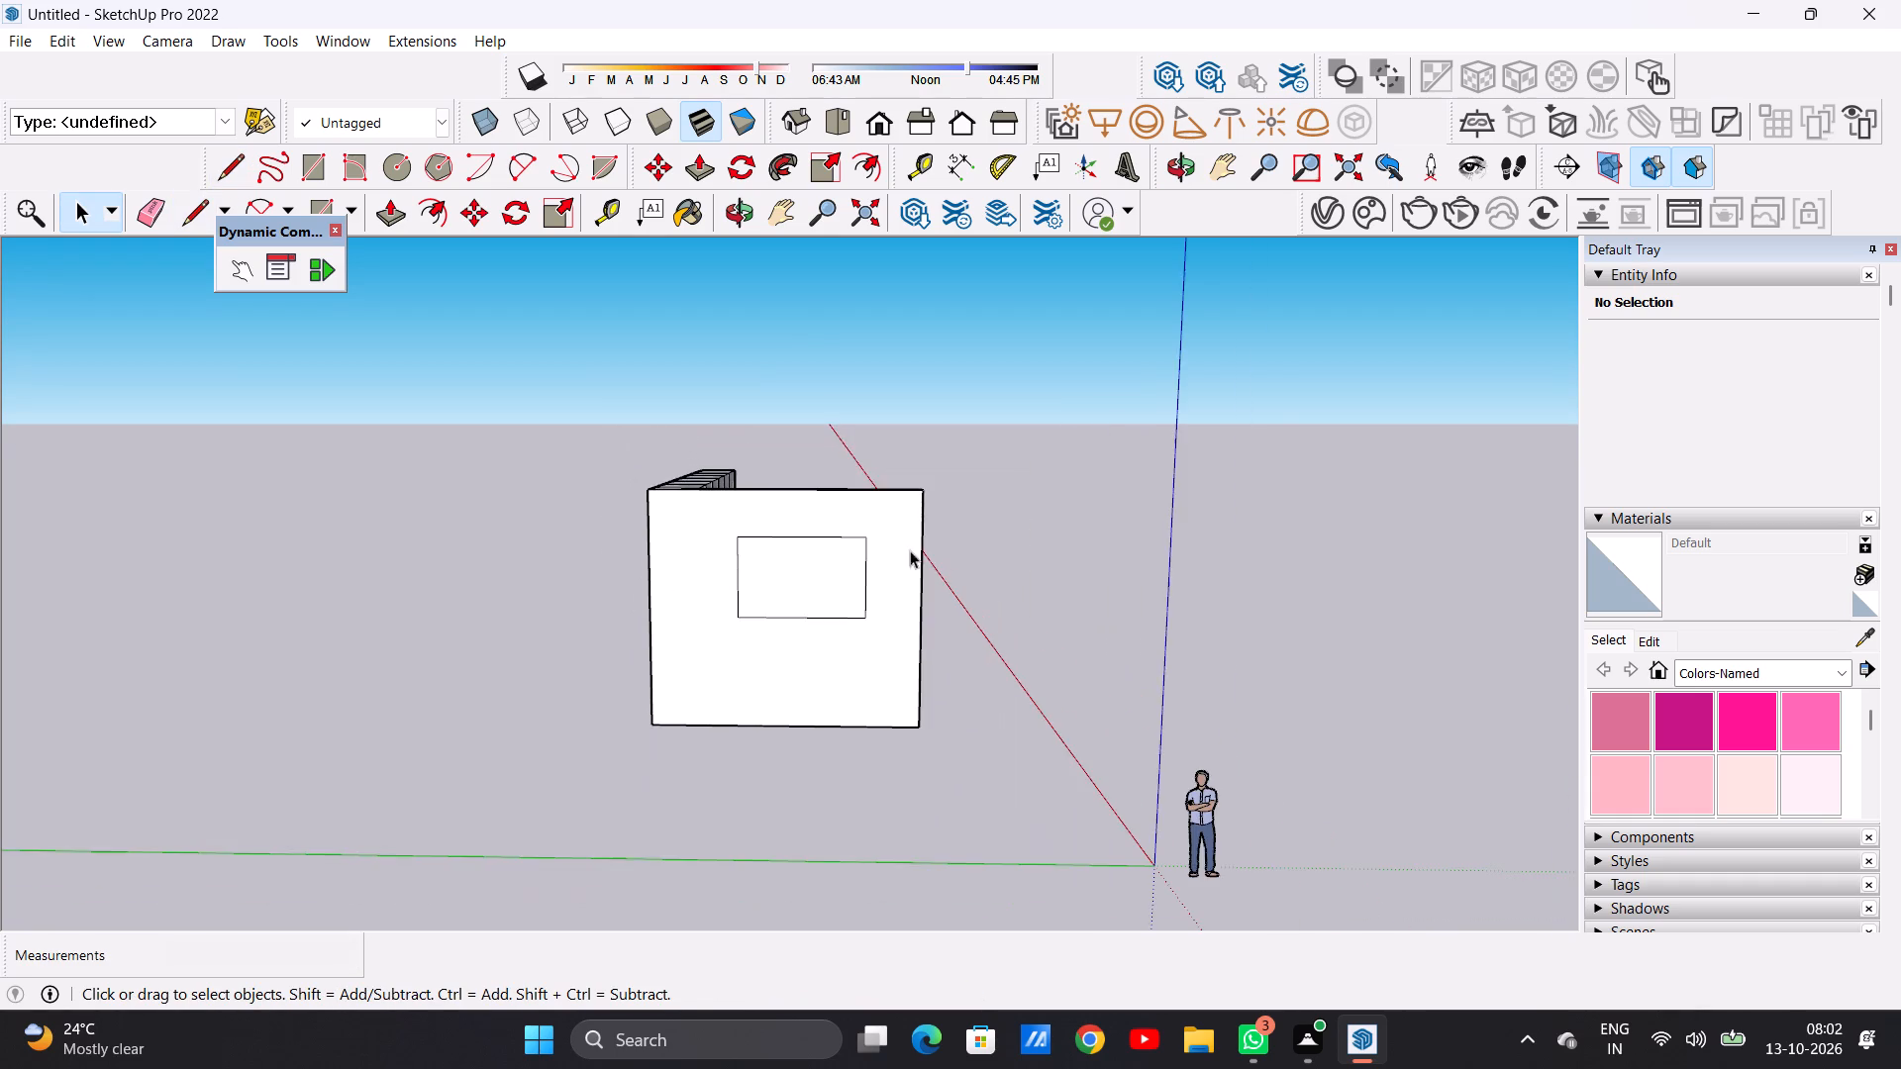
pyautogui.moveTo(973, 566); pyautogui.dragTo(66, 581, button='middle')
pyautogui.moveTo(488, 572); pyautogui.dragTo(86, 579, button='middle')
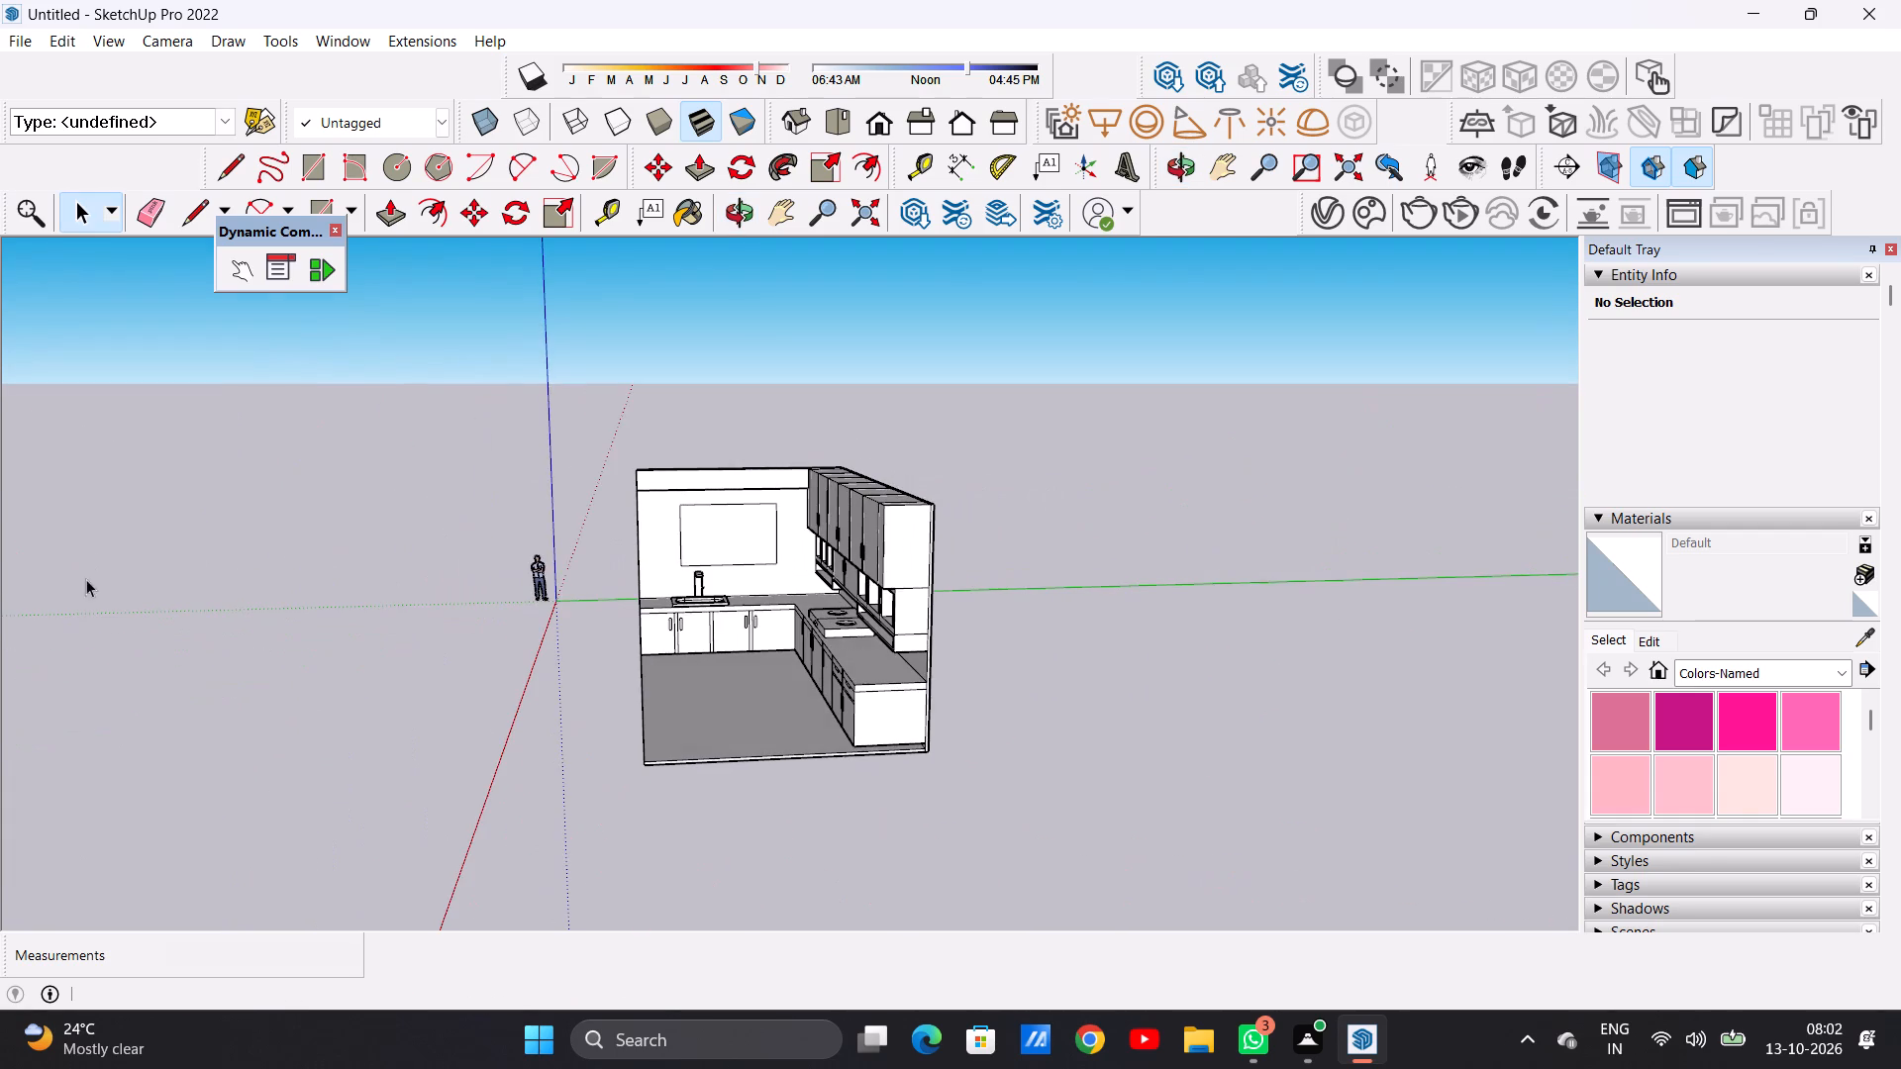
pyautogui.scroll(10, 748, 507)
pyautogui.moveTo(761, 581); pyautogui.dragTo(738, 559, button='middle')
pyautogui.scroll(2, 694, 562)
pyautogui.press('l')
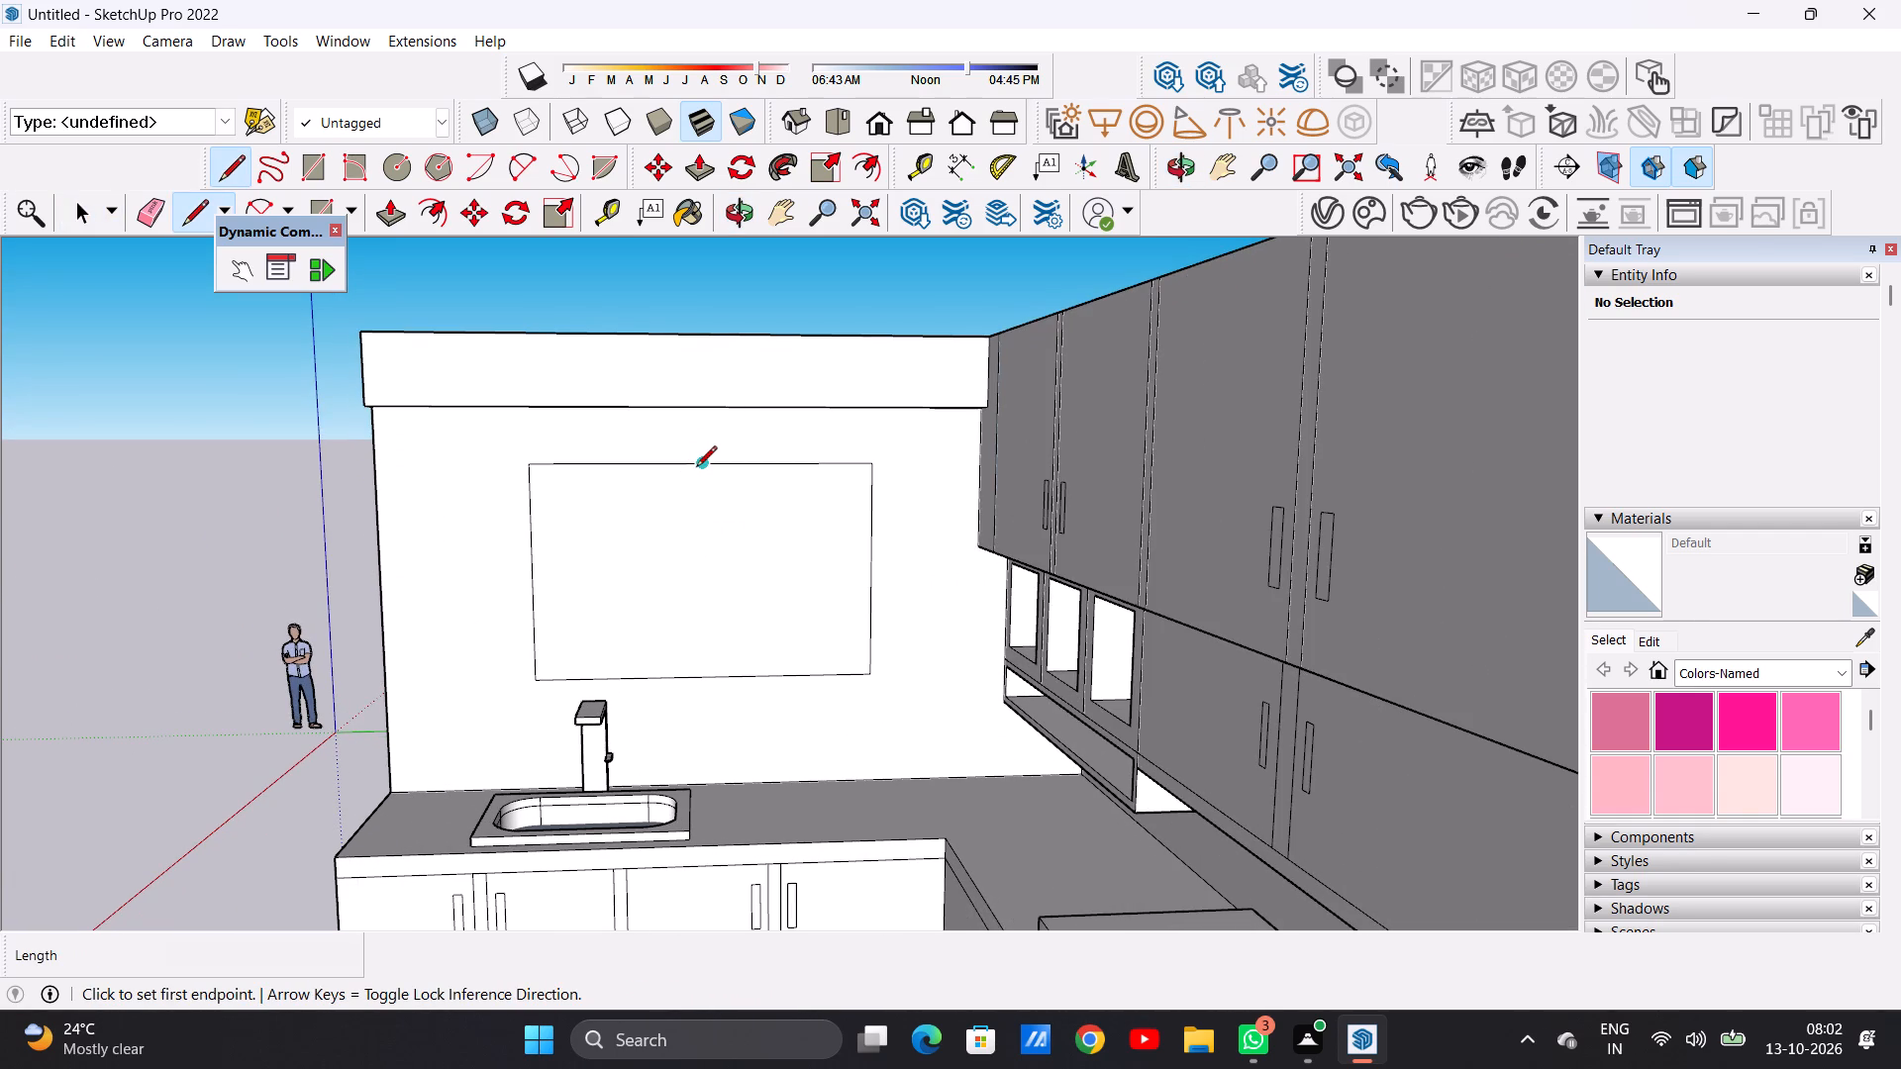
pyautogui.press('space')
pyautogui.write('OF')
pyautogui.click(654, 495)
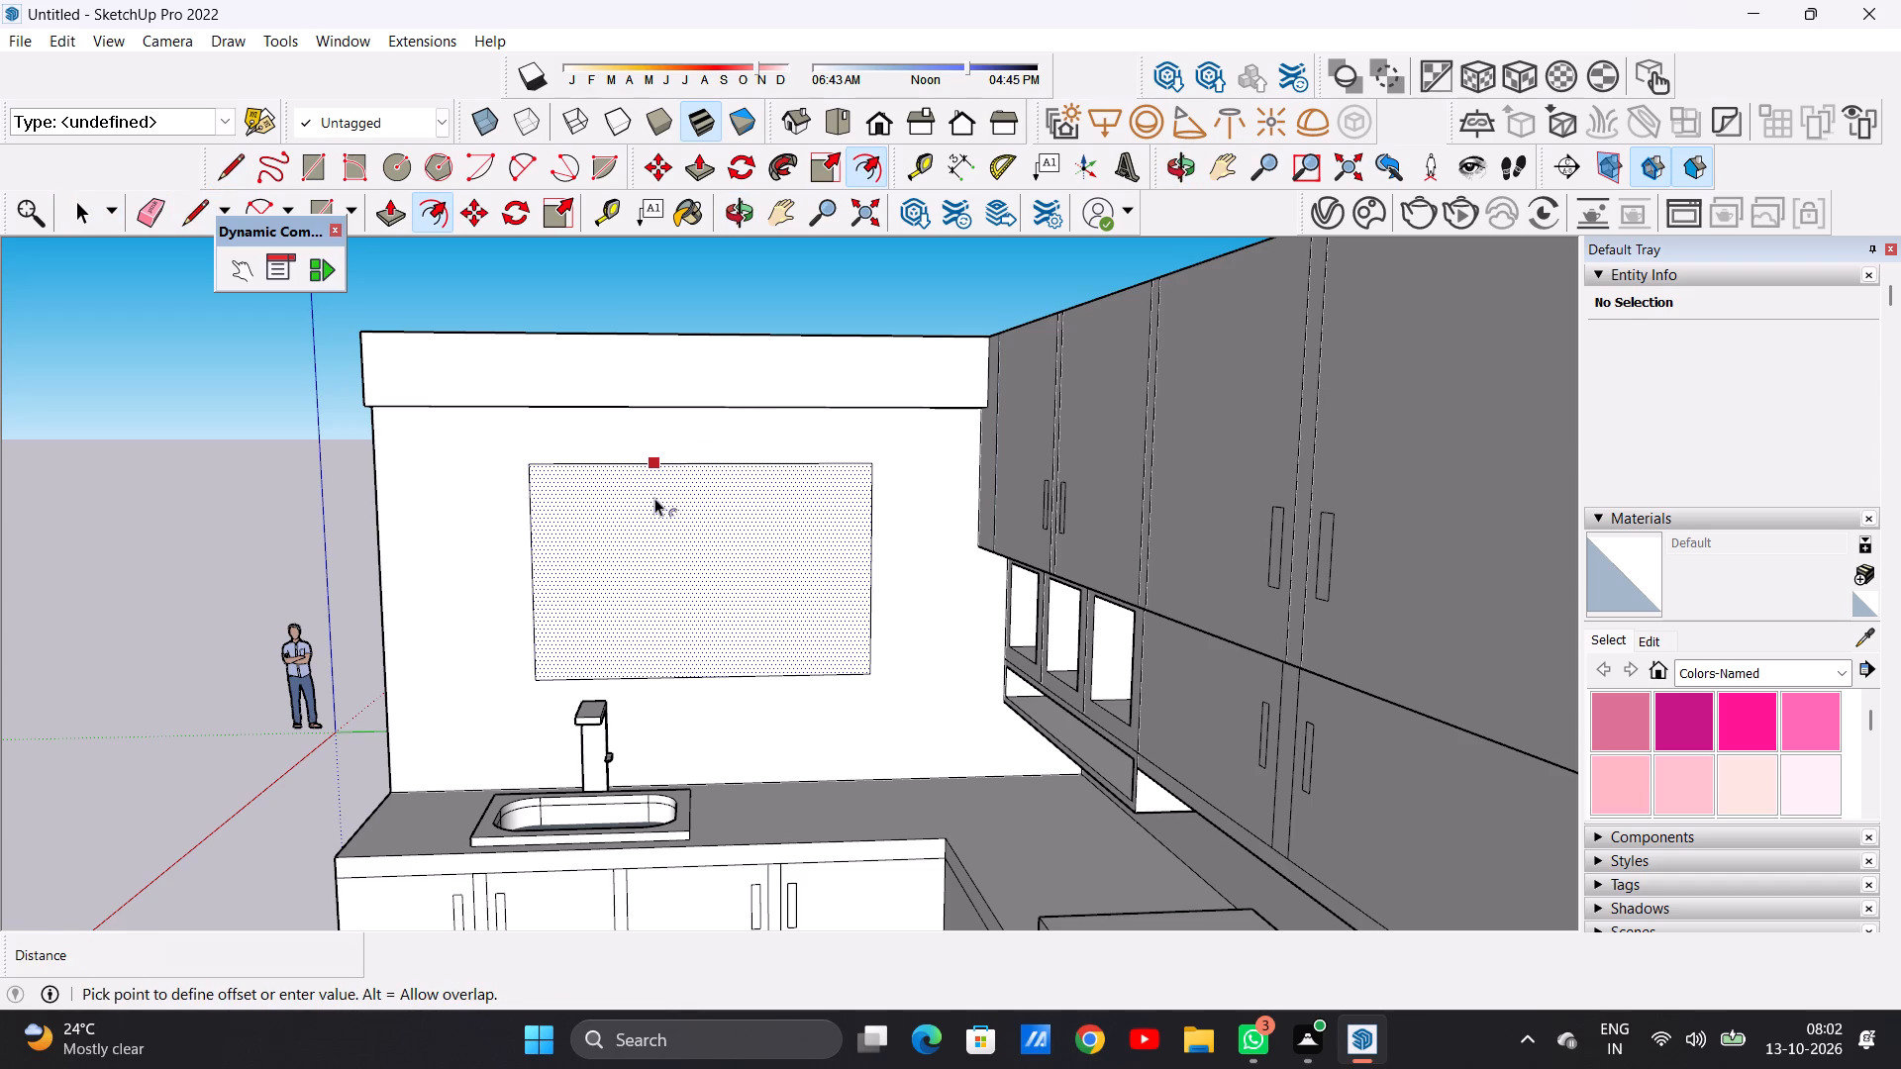
pyautogui.click(649, 478)
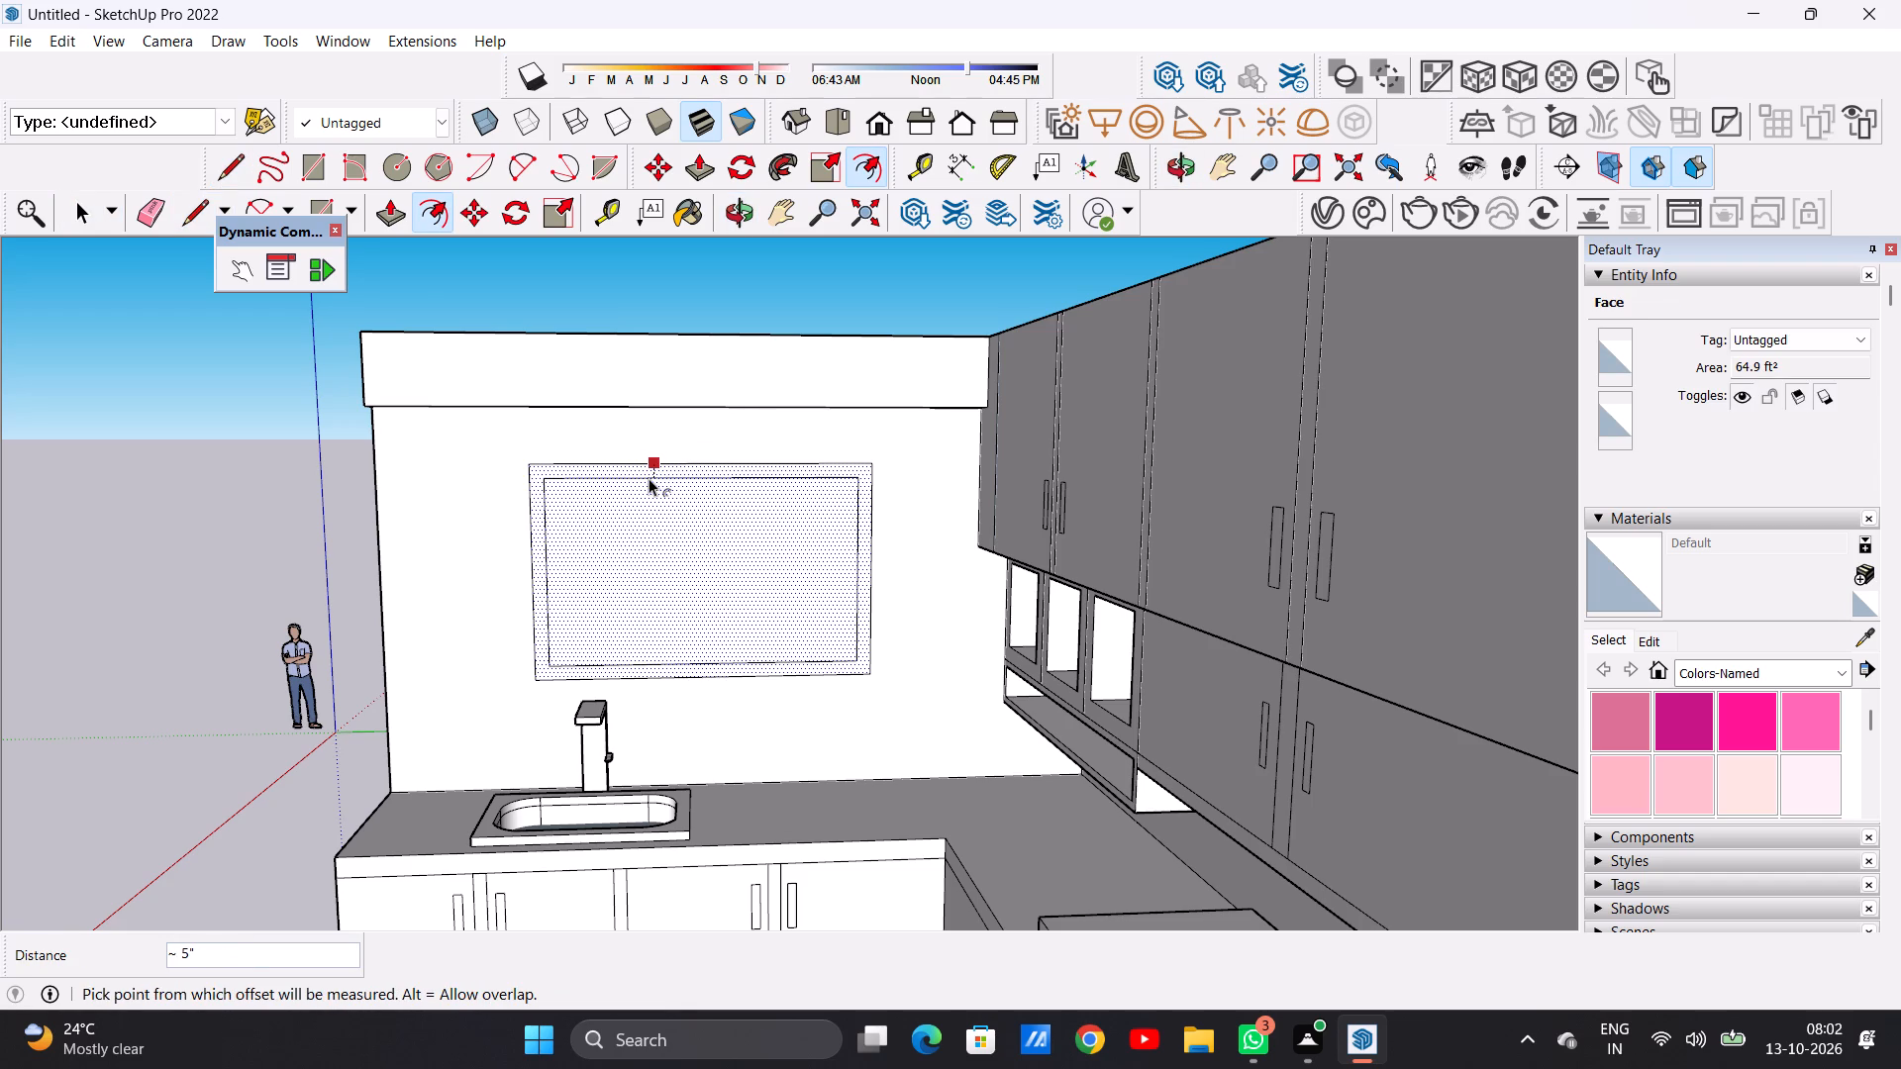
pyautogui.press('space')
# Draw two closely spaced vertical lines about 5' 7" long across the middle of the inner window rectangle as a centre mullion.
pyautogui.write('L')
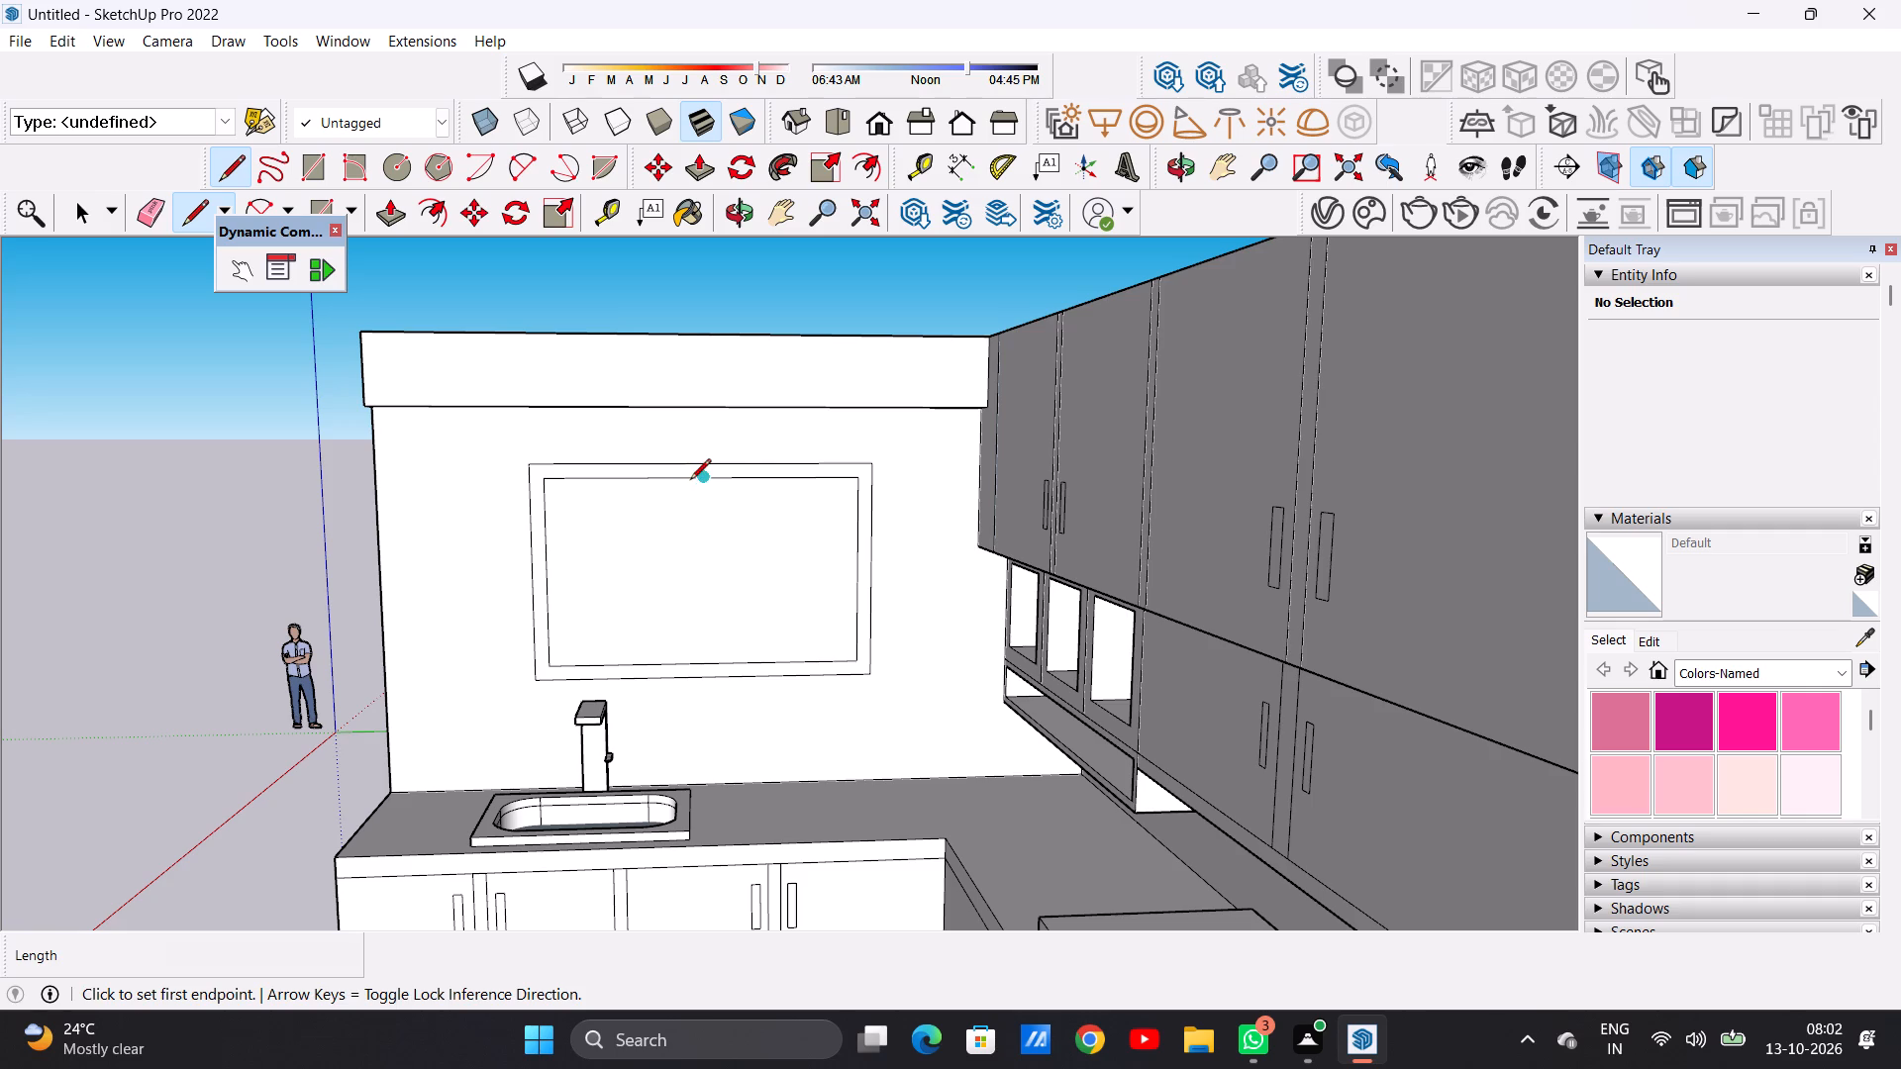
pyautogui.click(688, 482)
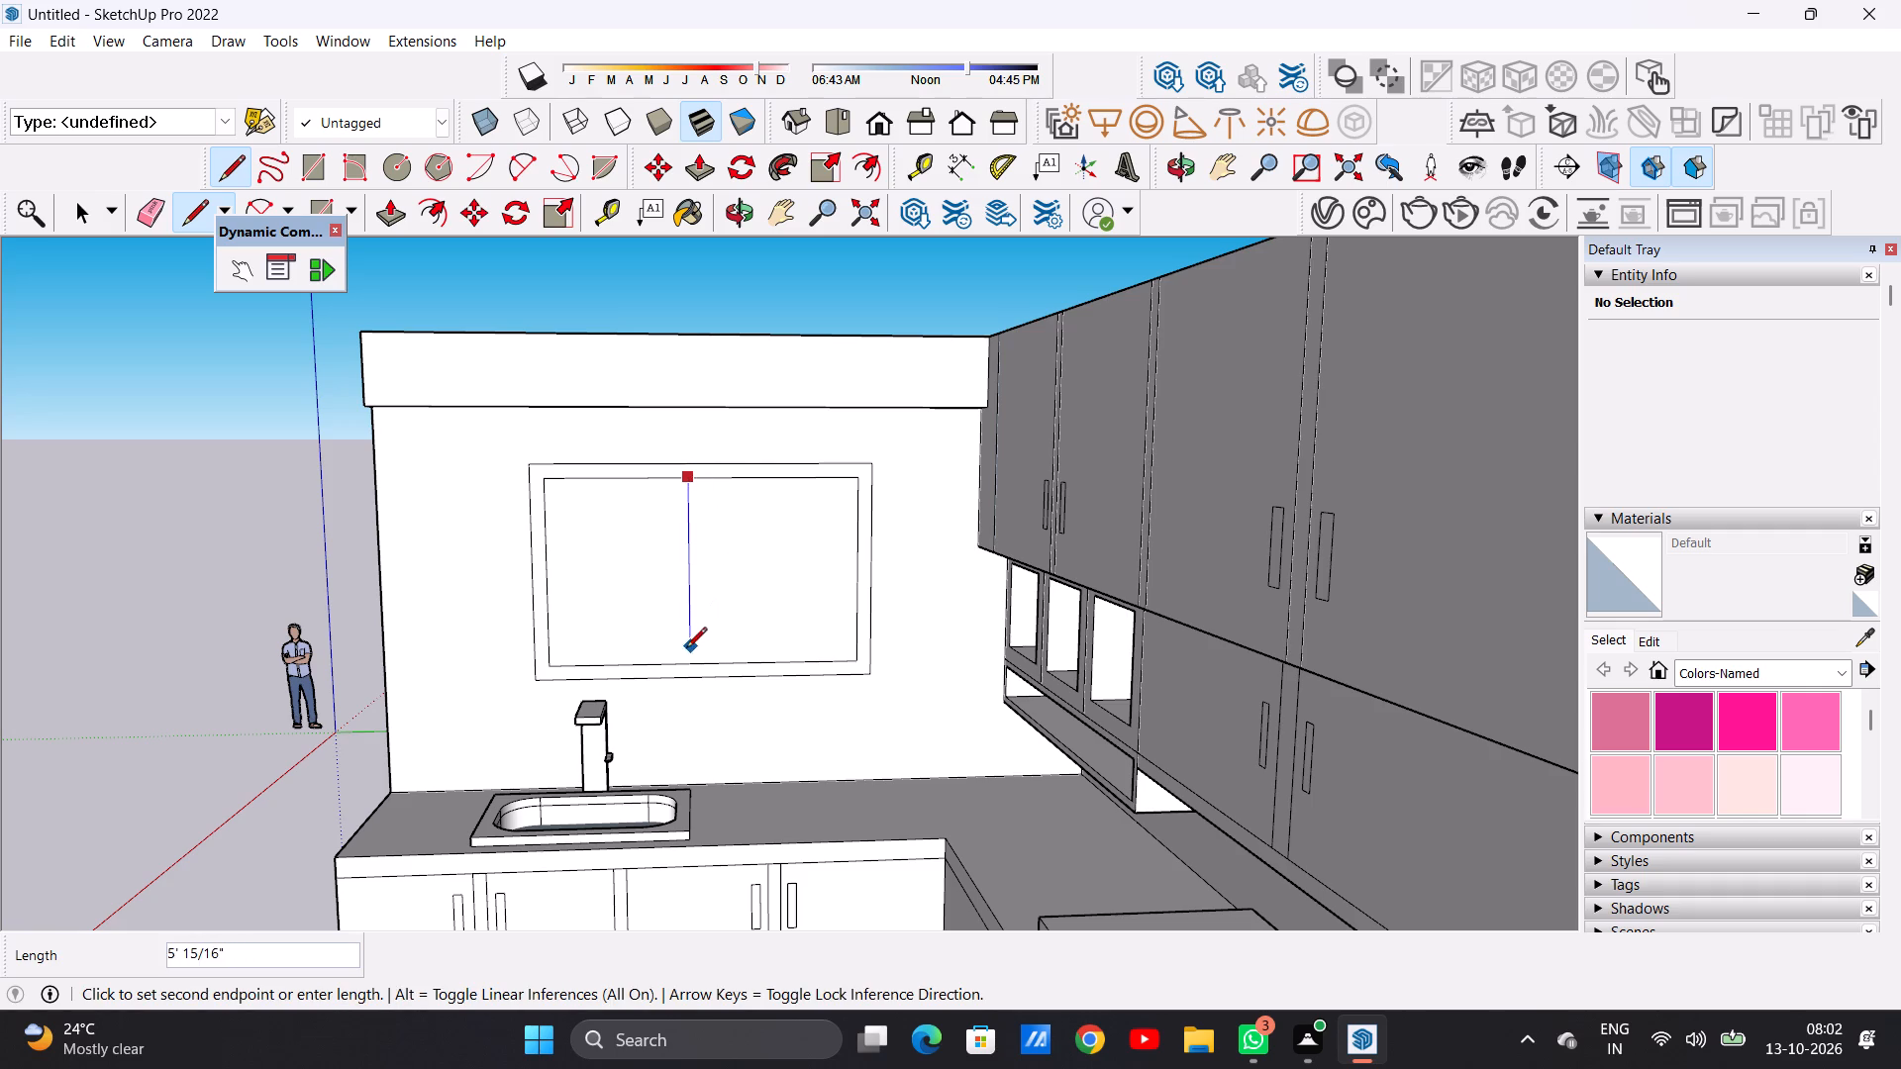
pyautogui.click(686, 666)
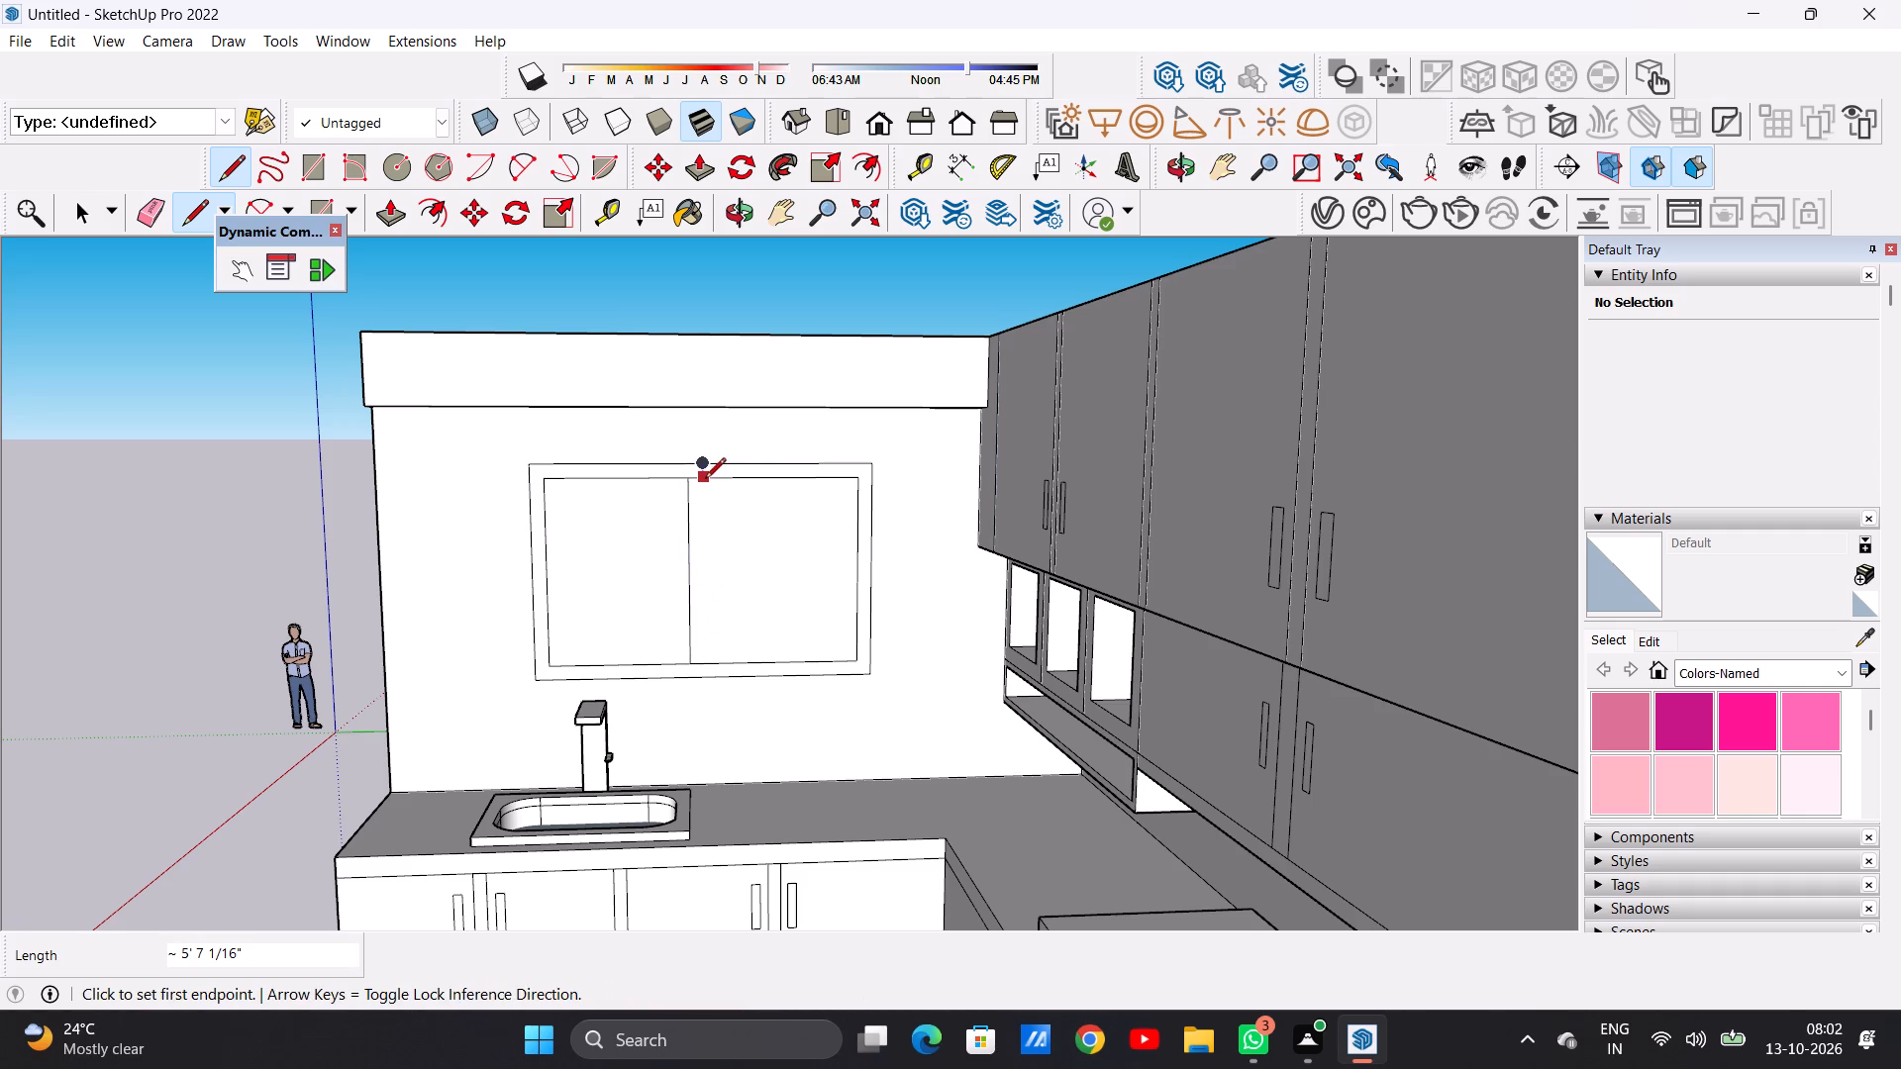
pyautogui.click(705, 480)
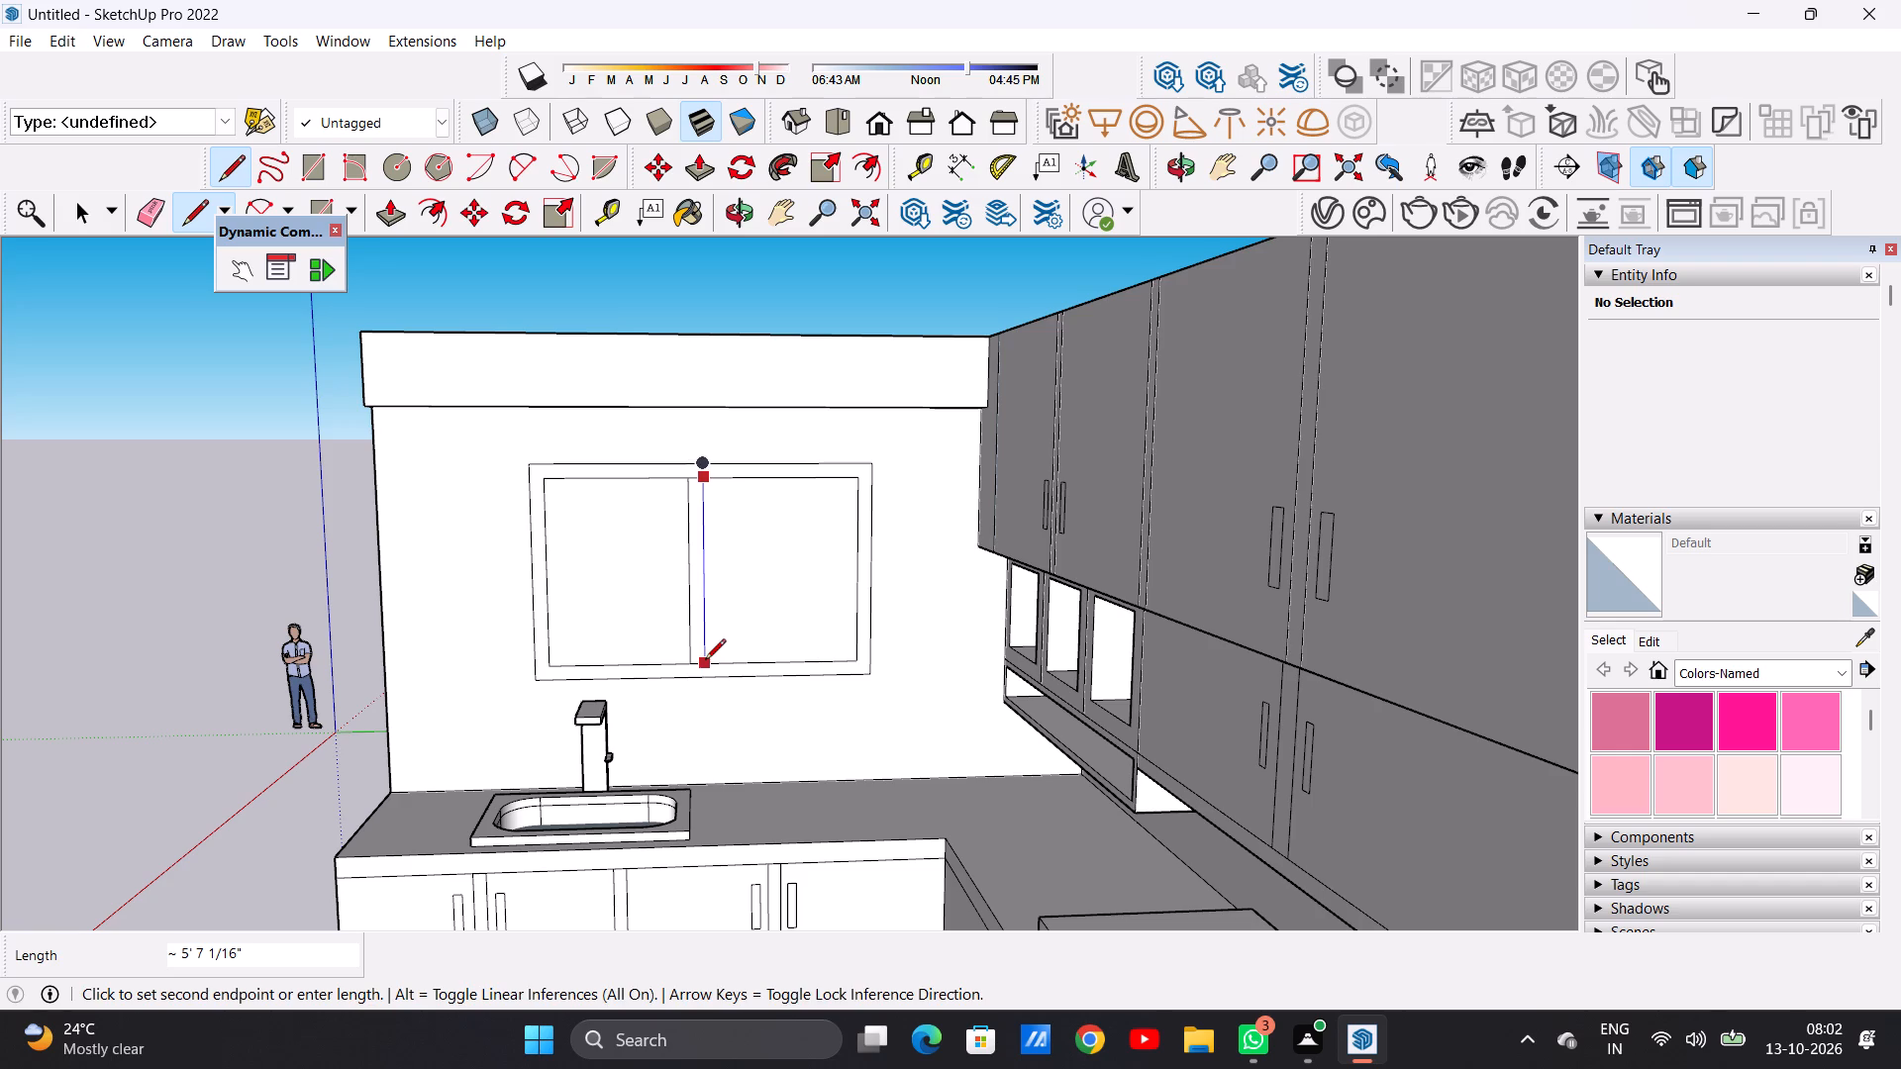
pyautogui.click(705, 661)
pyautogui.press('space')
# Examine the divided window above the sink and the surrounding kitchen from several angles and distances.
pyautogui.scroll(-2, 711, 570)
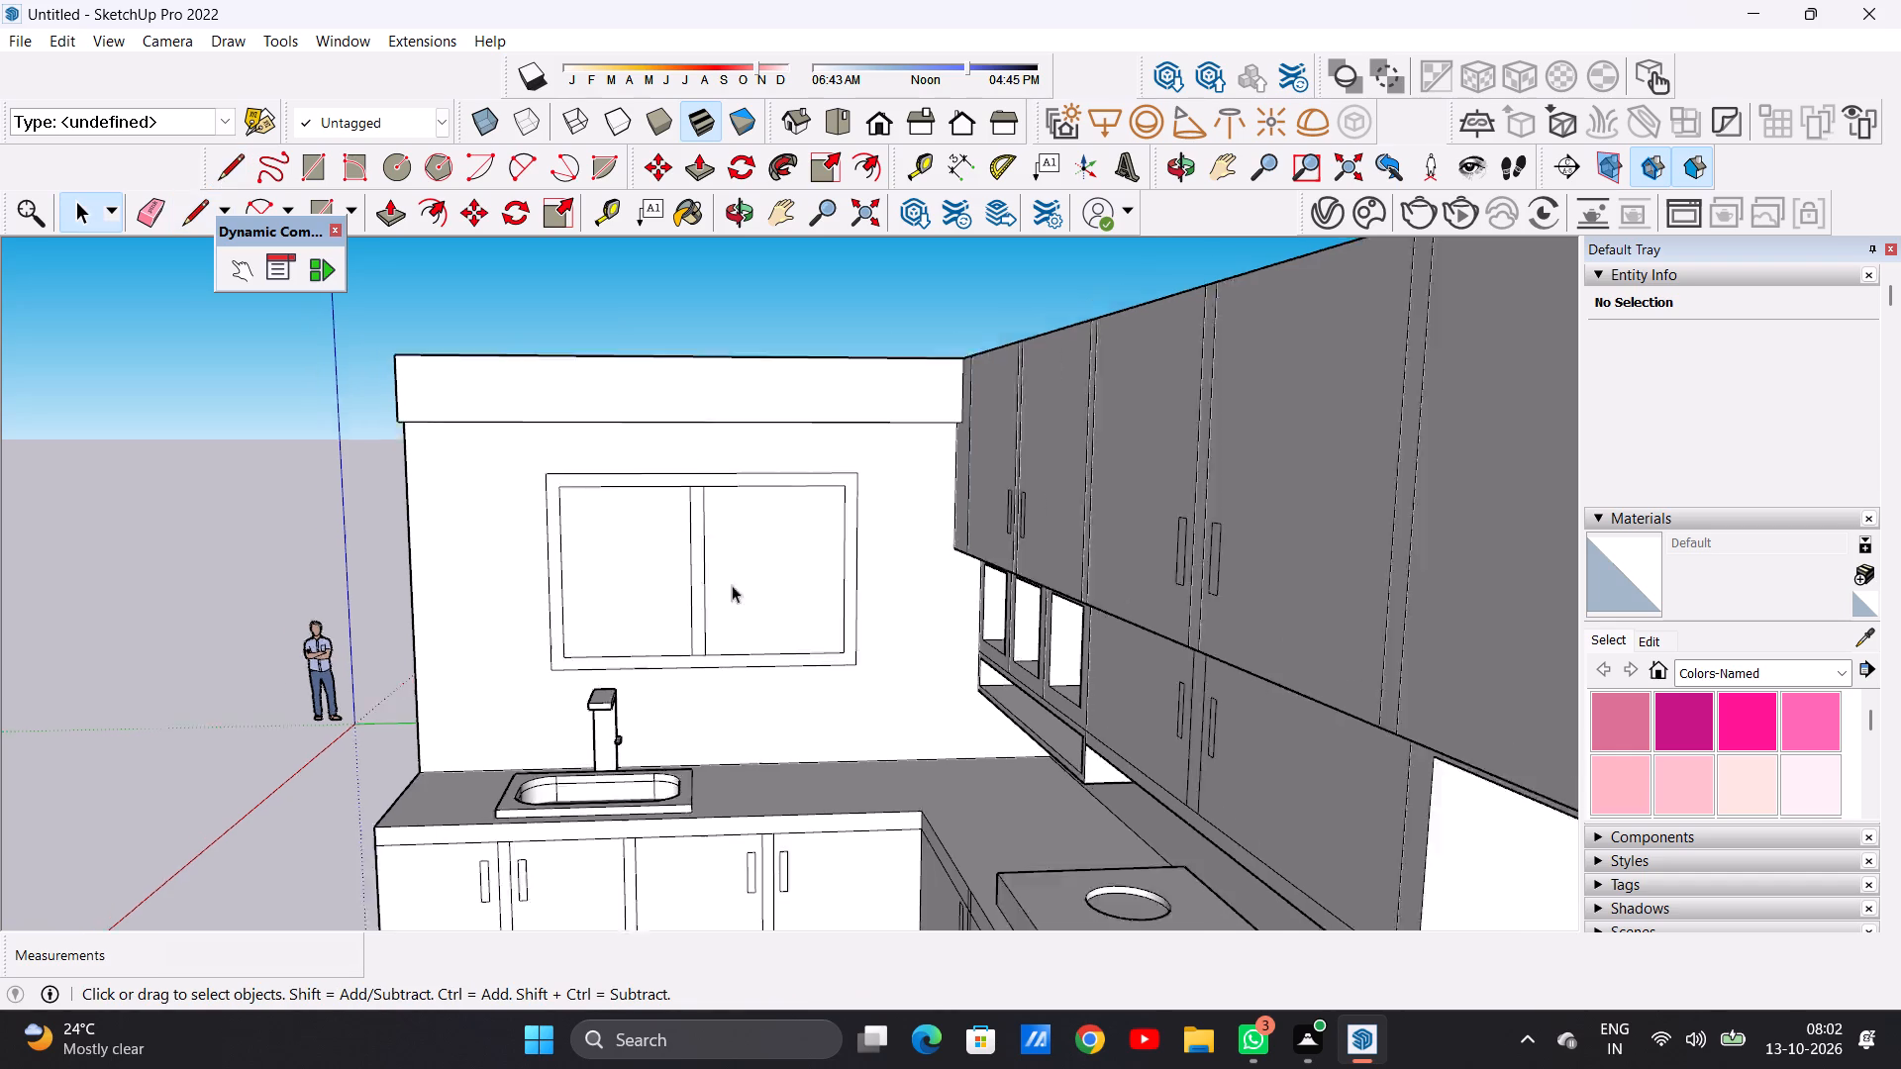
pyautogui.scroll(-5, 732, 585)
pyautogui.scroll(5, 730, 581)
pyautogui.moveTo(647, 585); pyautogui.dragTo(1012, 591, button='middle')
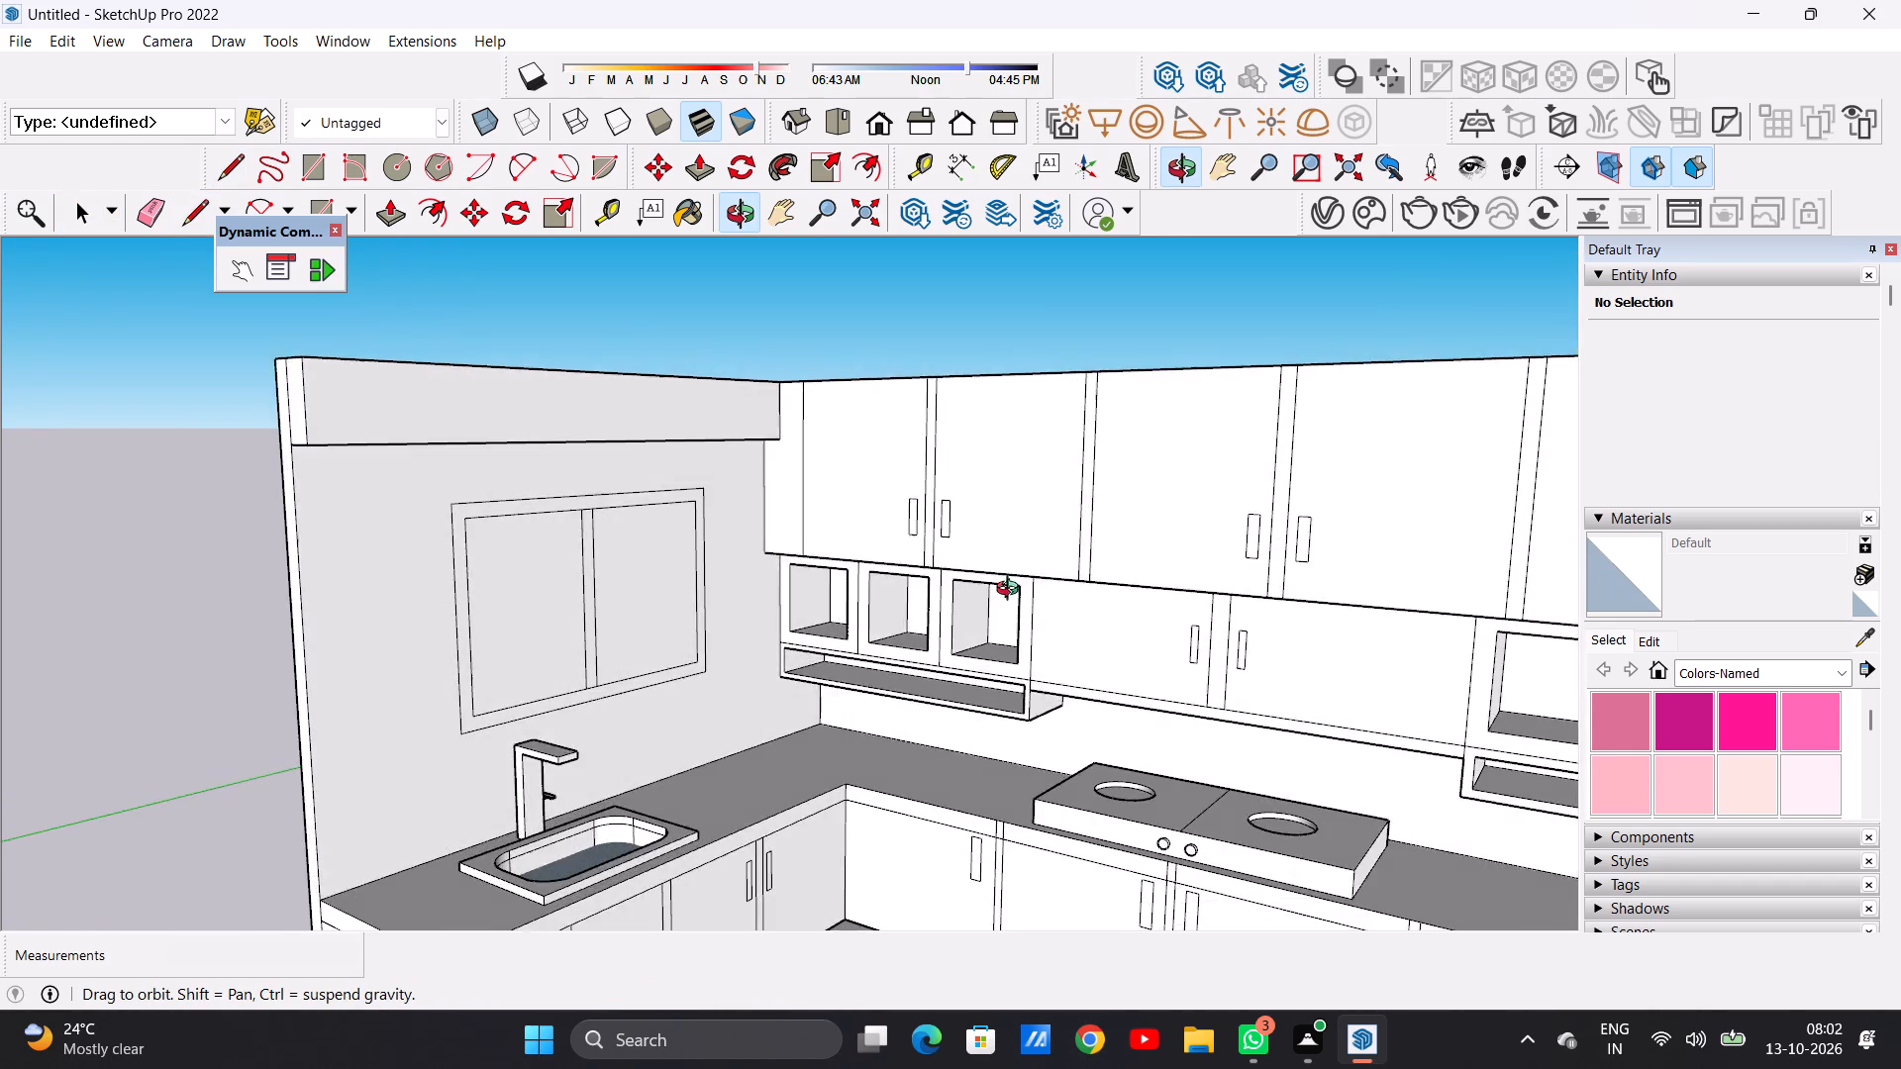
pyautogui.moveTo(1012, 591); pyautogui.dragTo(591, 576, button='middle')
pyautogui.middleClick(618, 576)
pyautogui.moveTo(620, 576); pyautogui.dragTo(647, 562, button='middle')
pyautogui.scroll(3, 671, 603)
pyautogui.scroll(-4, 672, 624)
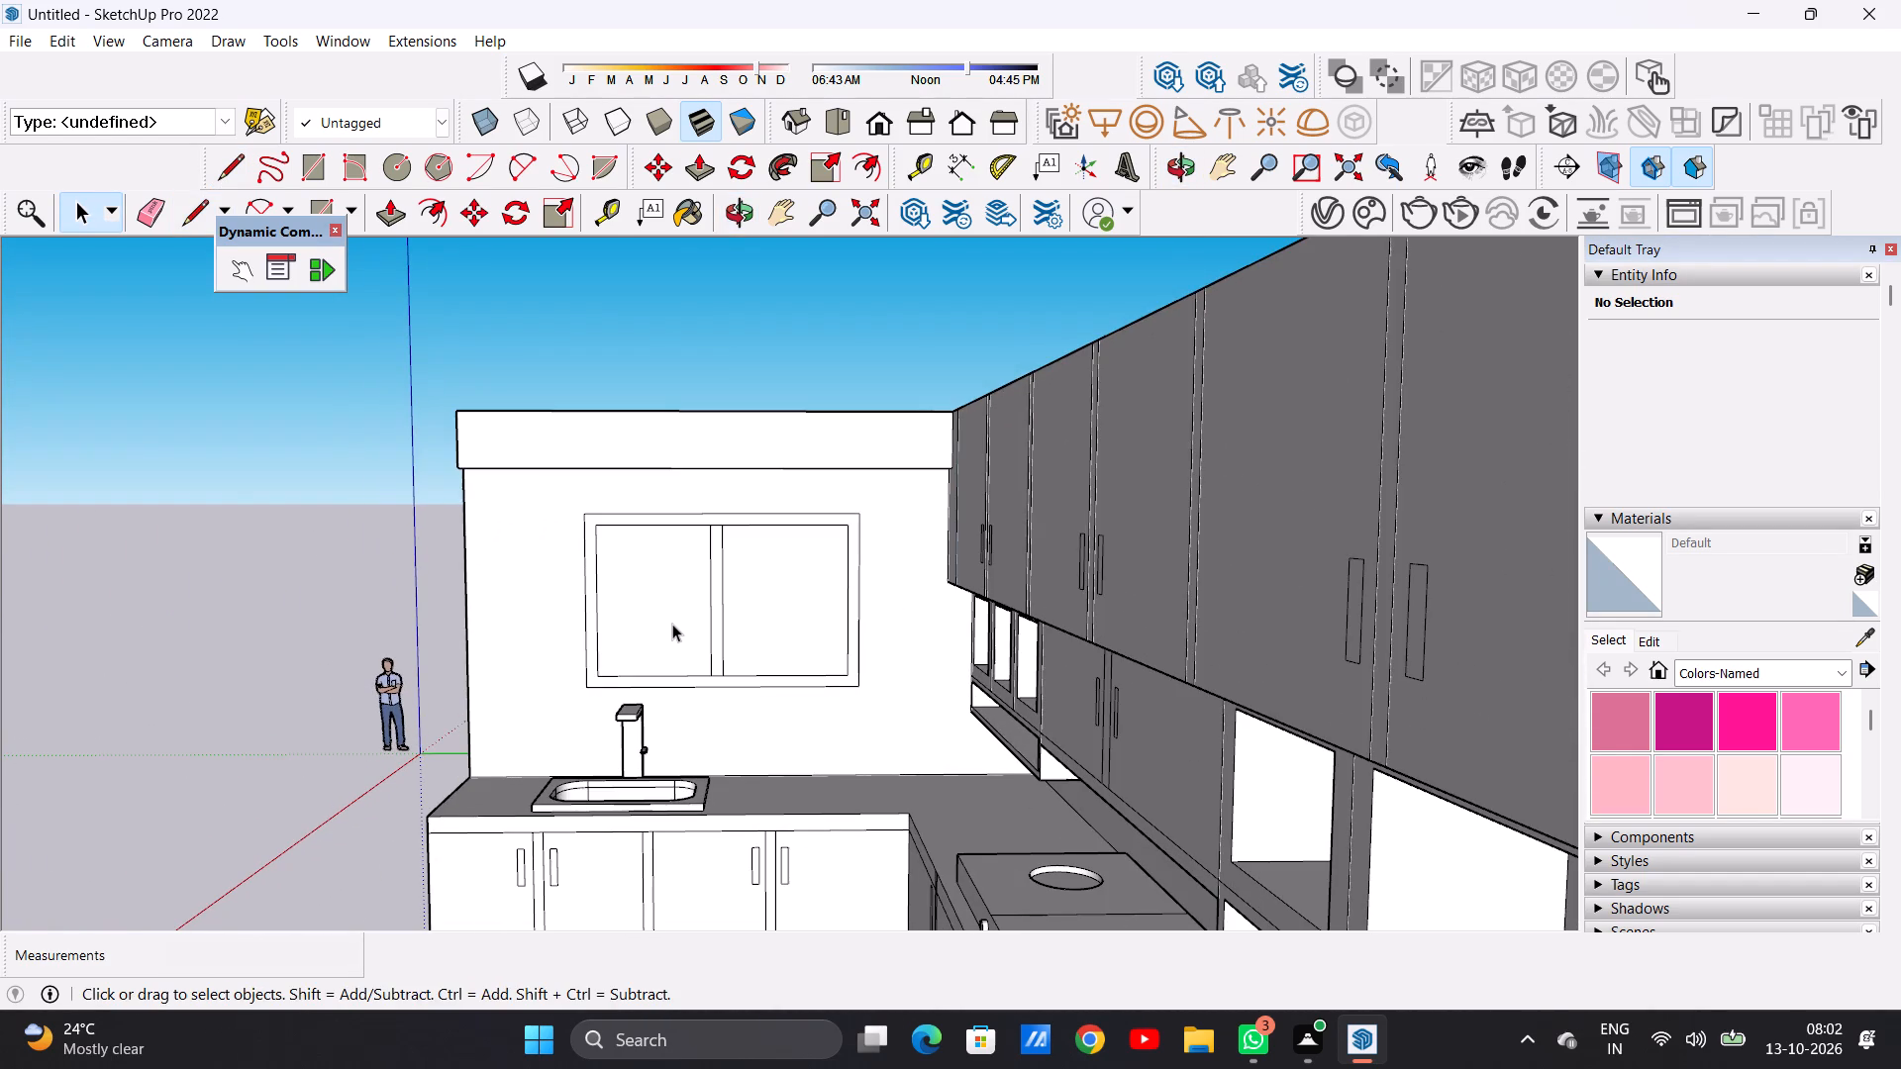
pyautogui.scroll(-8, 679, 624)
pyautogui.moveTo(667, 625); pyautogui.dragTo(1046, 625, button='middle')
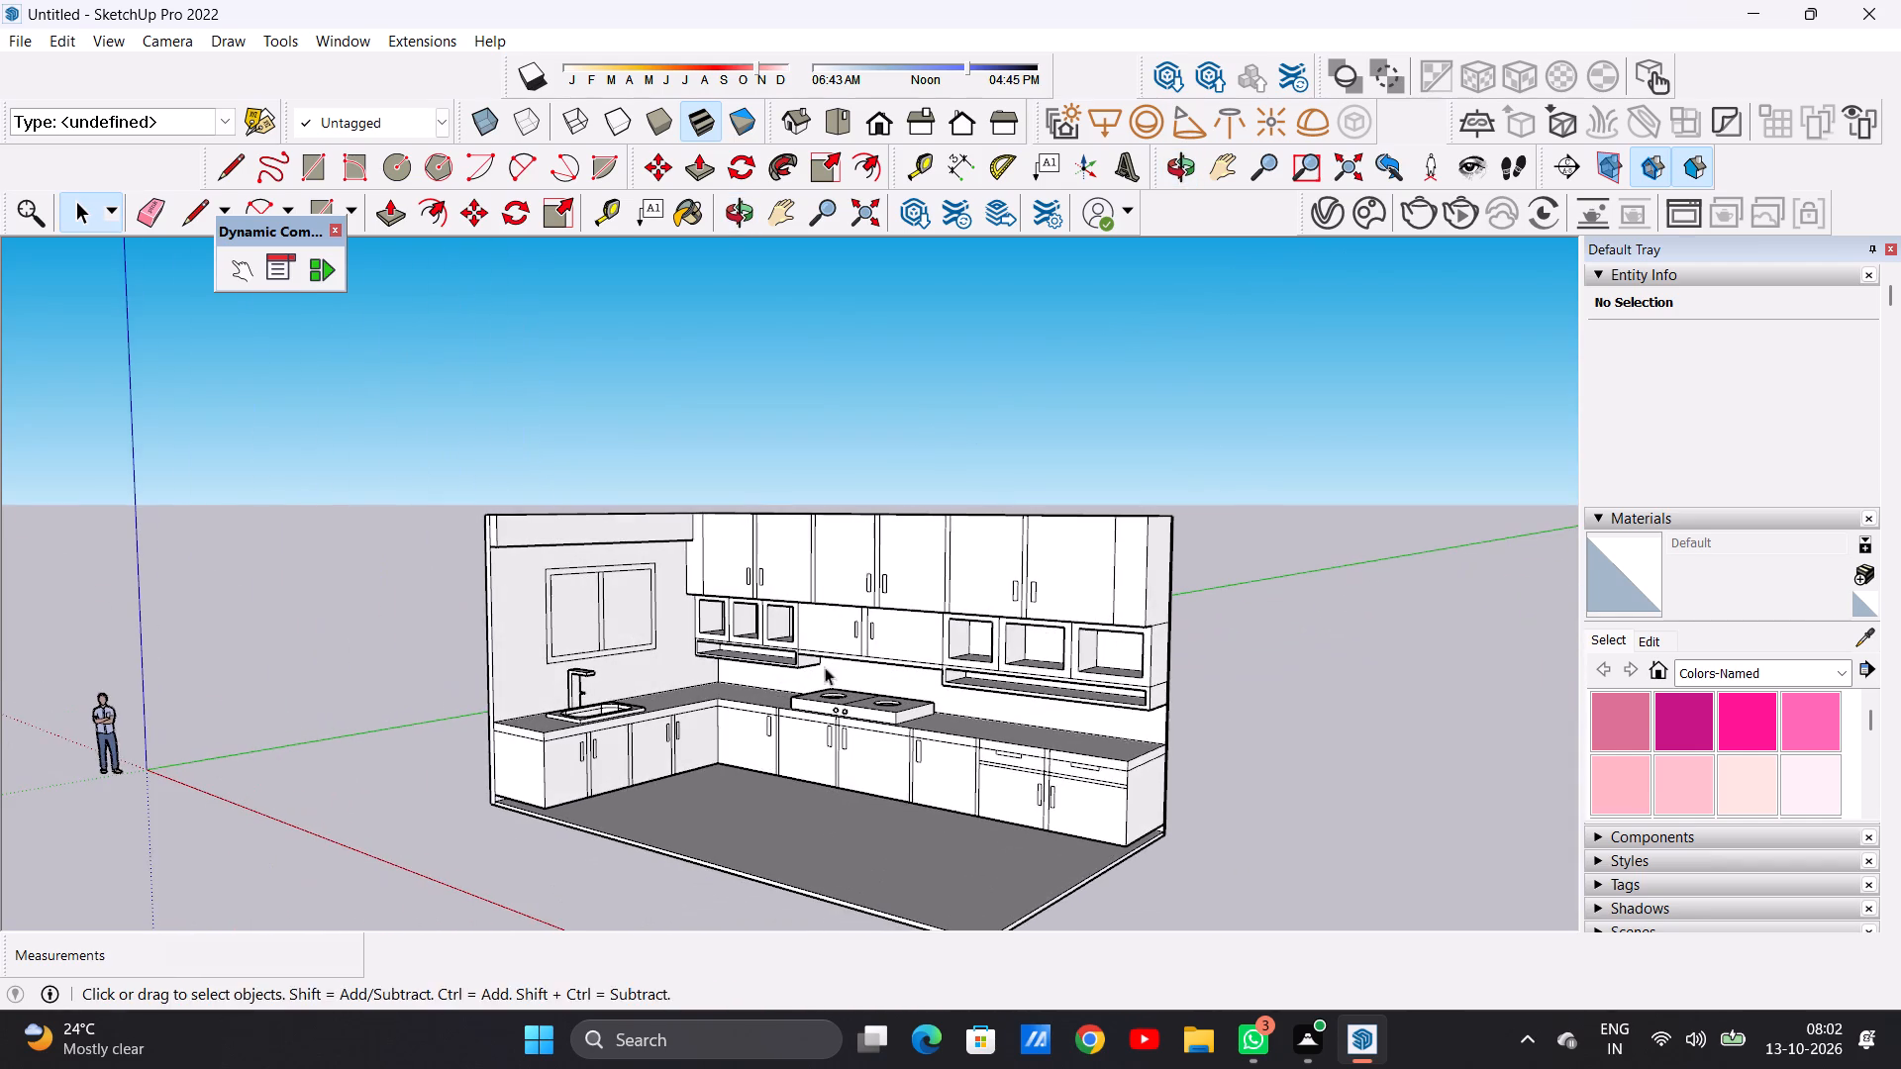
pyautogui.moveTo(590, 713); pyautogui.dragTo(794, 746, button='middle')
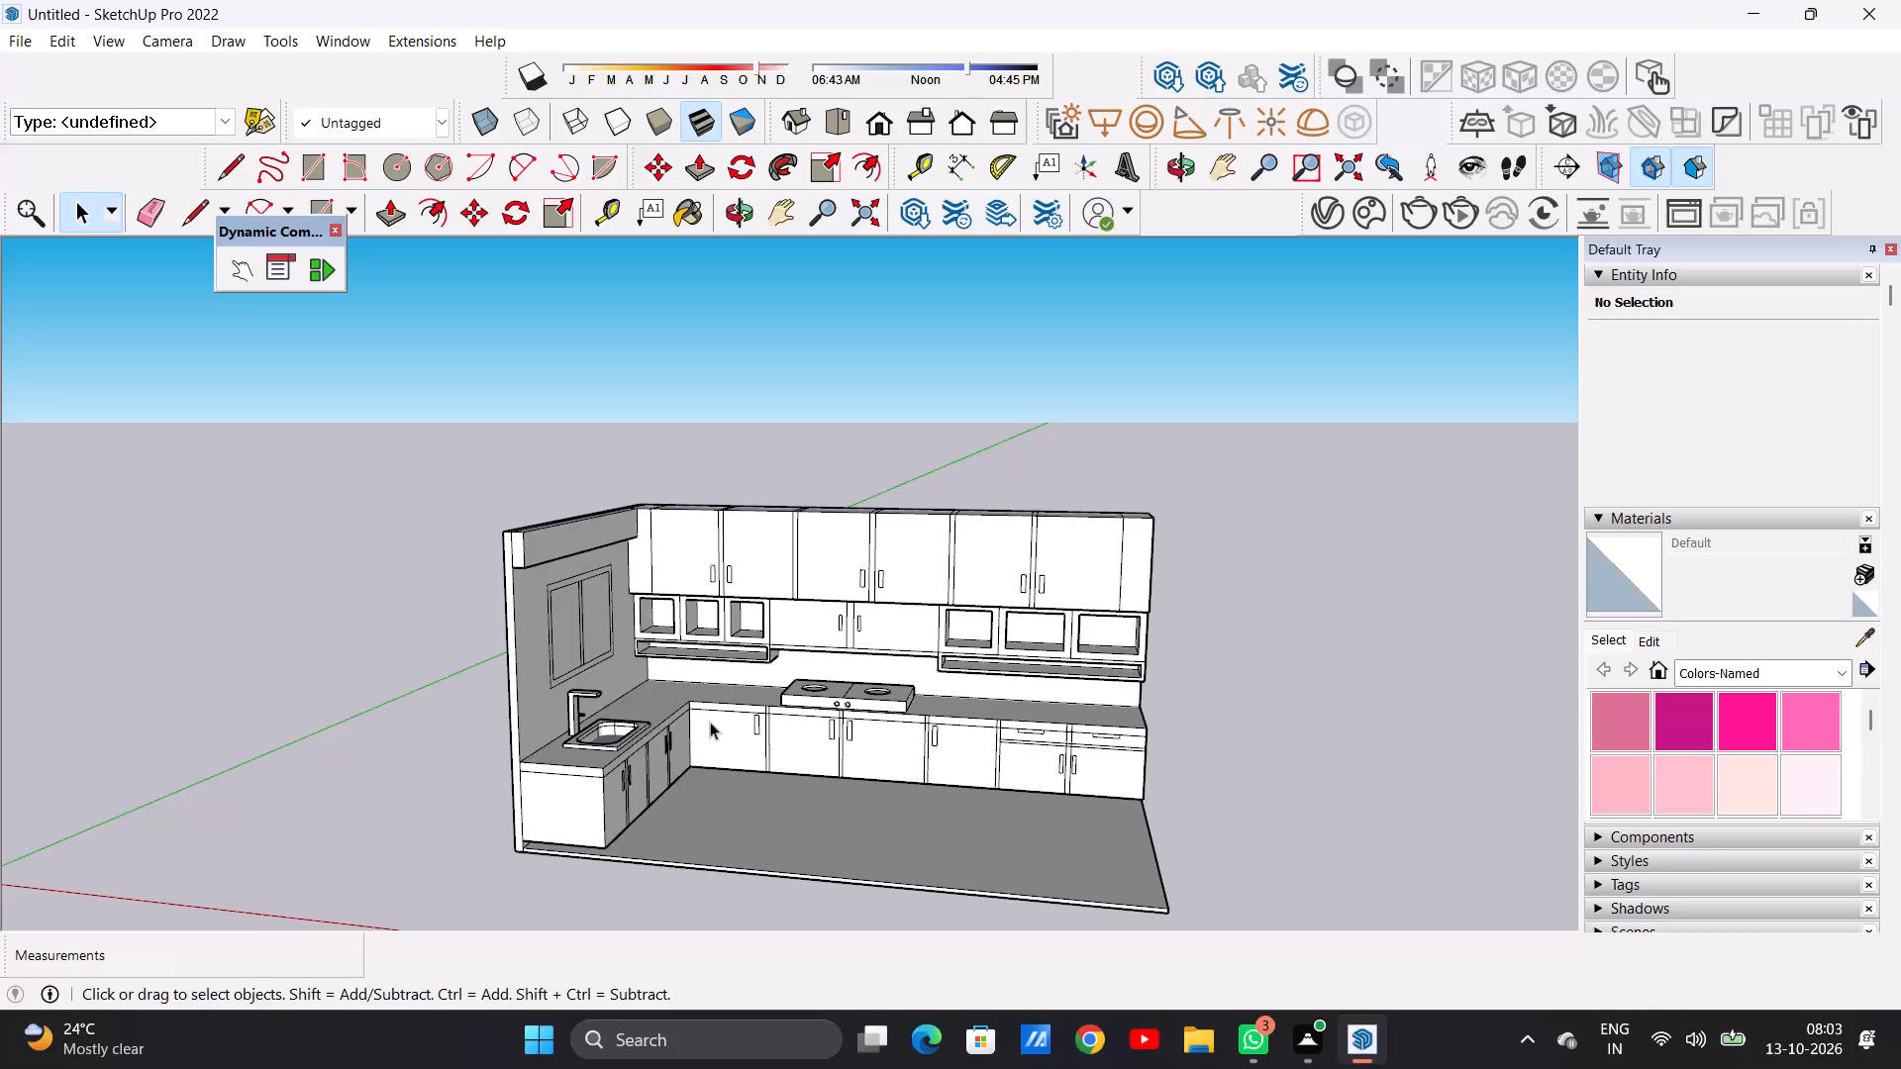
pyautogui.scroll(1, 596, 671)
pyautogui.scroll(-1, 591, 667)
pyautogui.scroll(4, 591, 667)
pyautogui.moveTo(644, 618); pyautogui.dragTo(298, 654, button='middle')
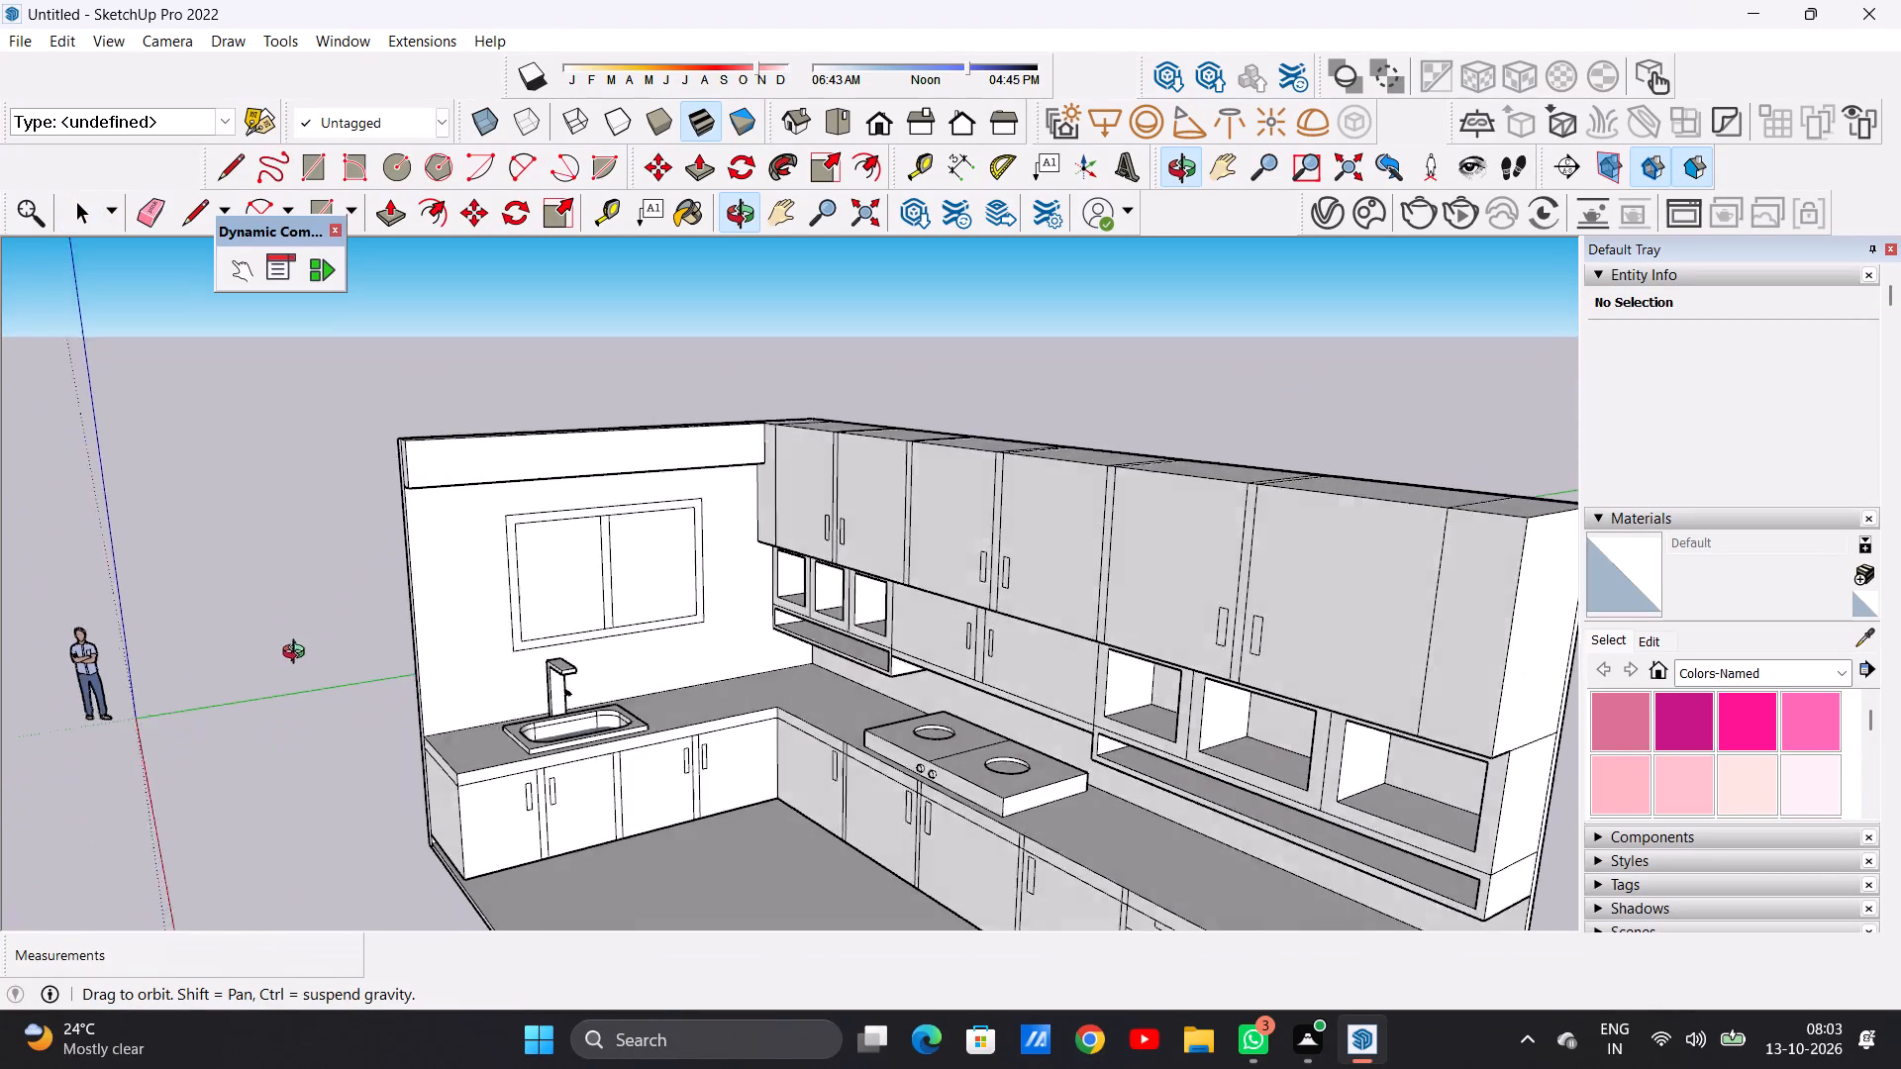
pyautogui.moveTo(298, 654); pyautogui.dragTo(296, 655, button='middle')
pyautogui.scroll(5, 578, 598)
pyautogui.moveTo(605, 582); pyautogui.dragTo(506, 583, button='middle')
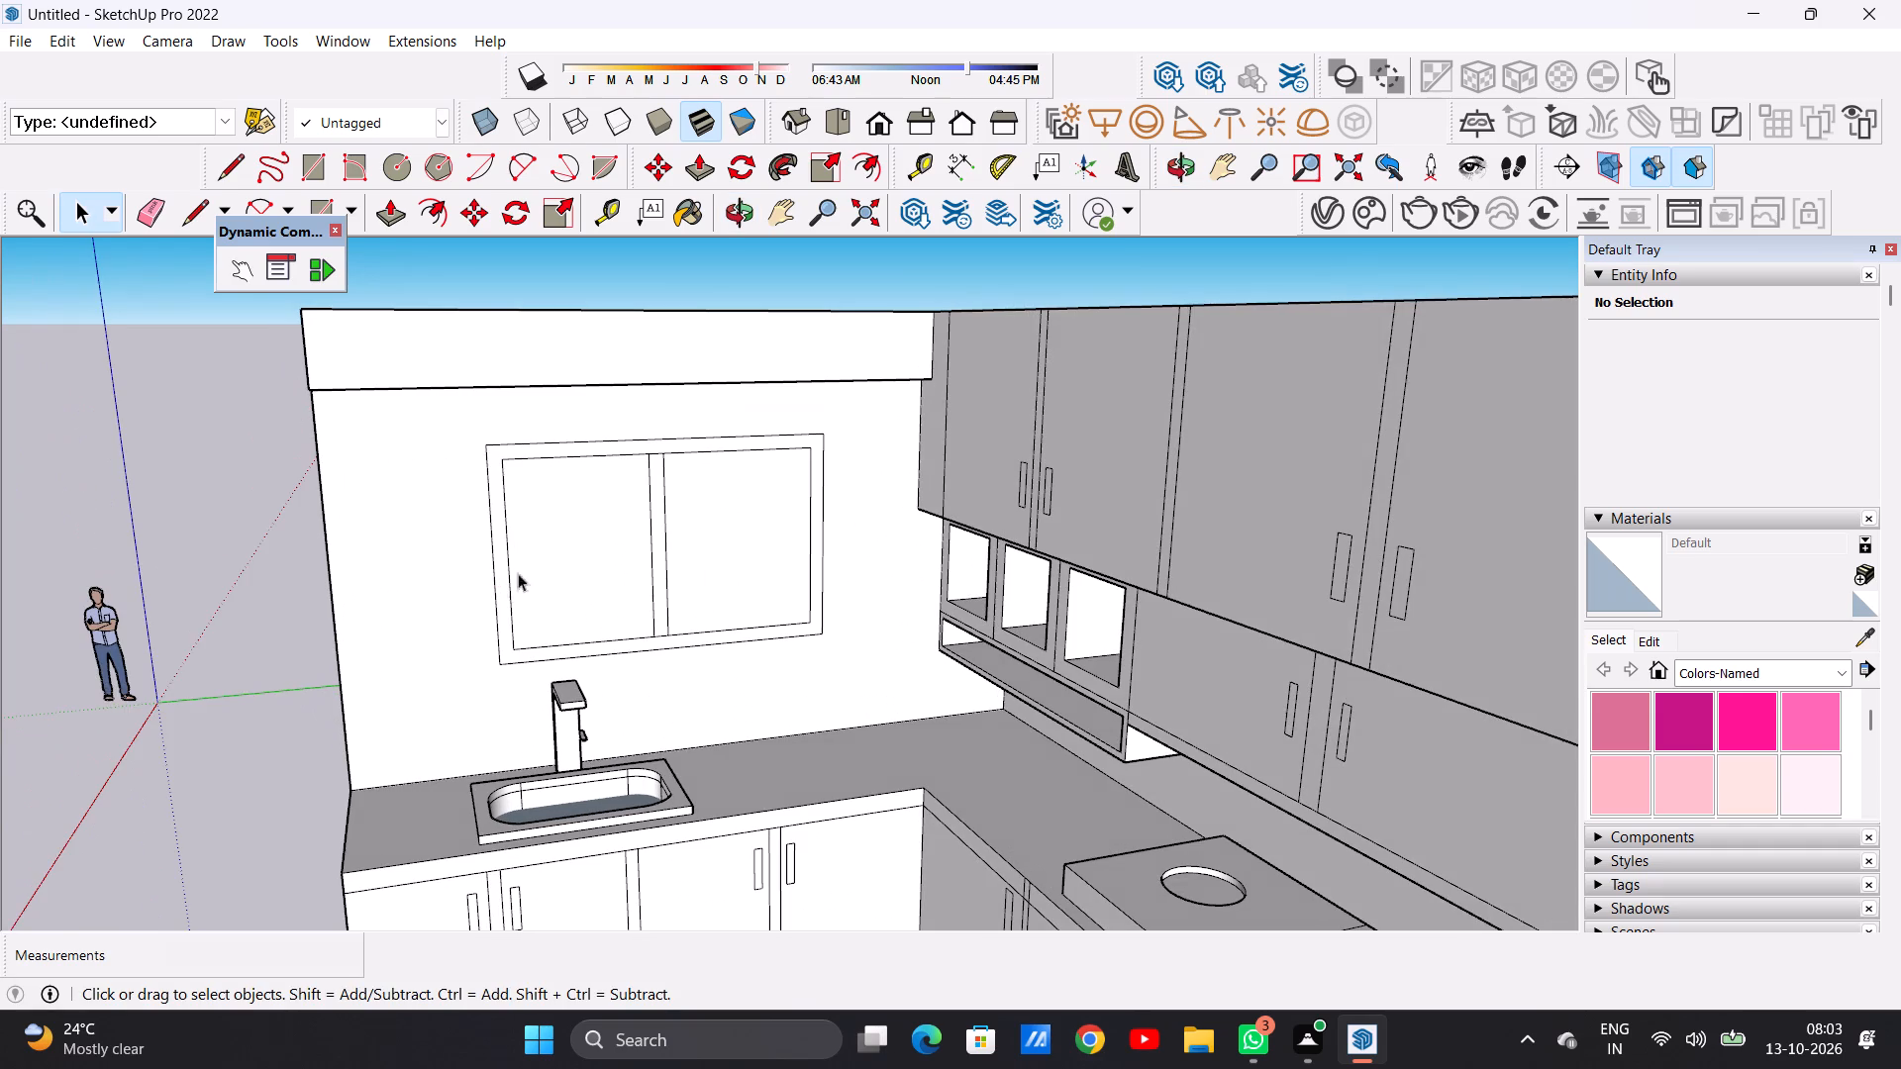
pyautogui.scroll(2, 603, 546)
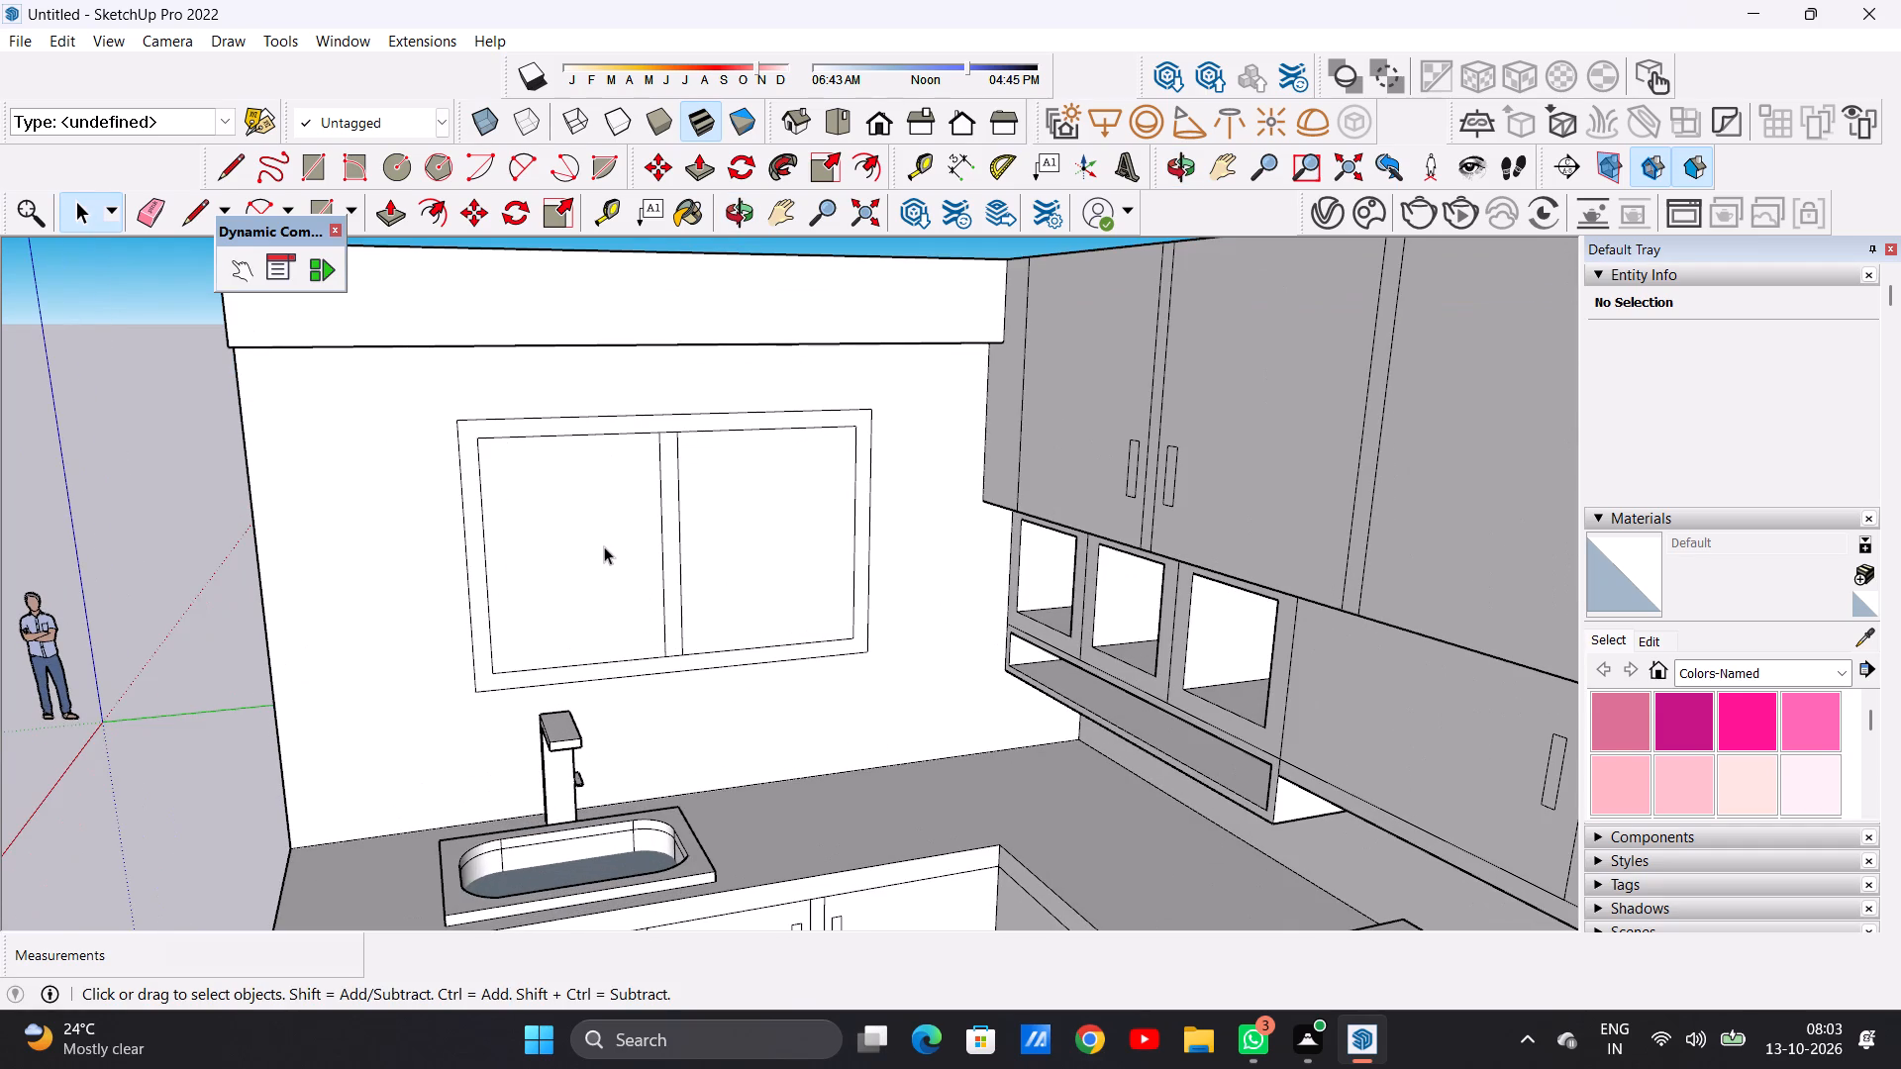
pyautogui.scroll(2, 780, 706)
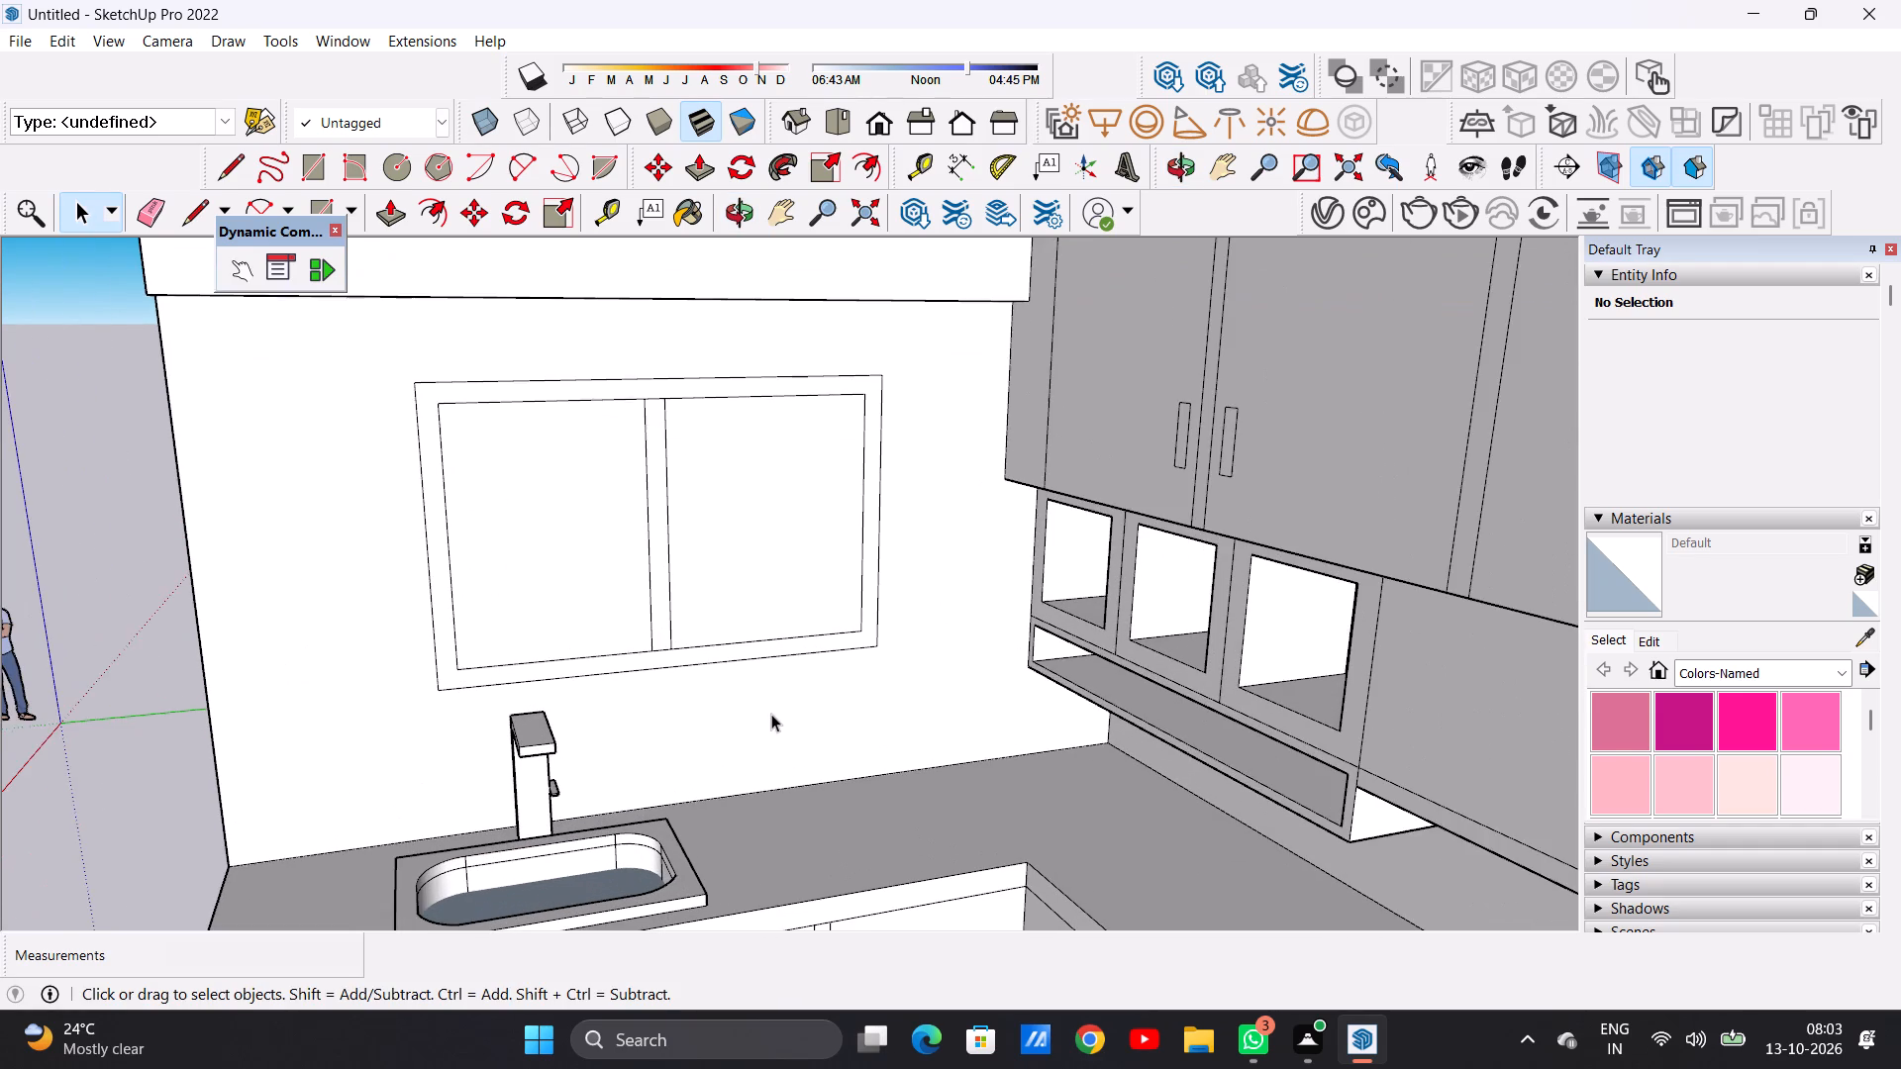
pyautogui.moveTo(720, 689); pyautogui.dragTo(567, 604, button='middle')
pyautogui.scroll(3, 488, 670)
pyautogui.moveTo(526, 679); pyautogui.dragTo(548, 689, button='middle')
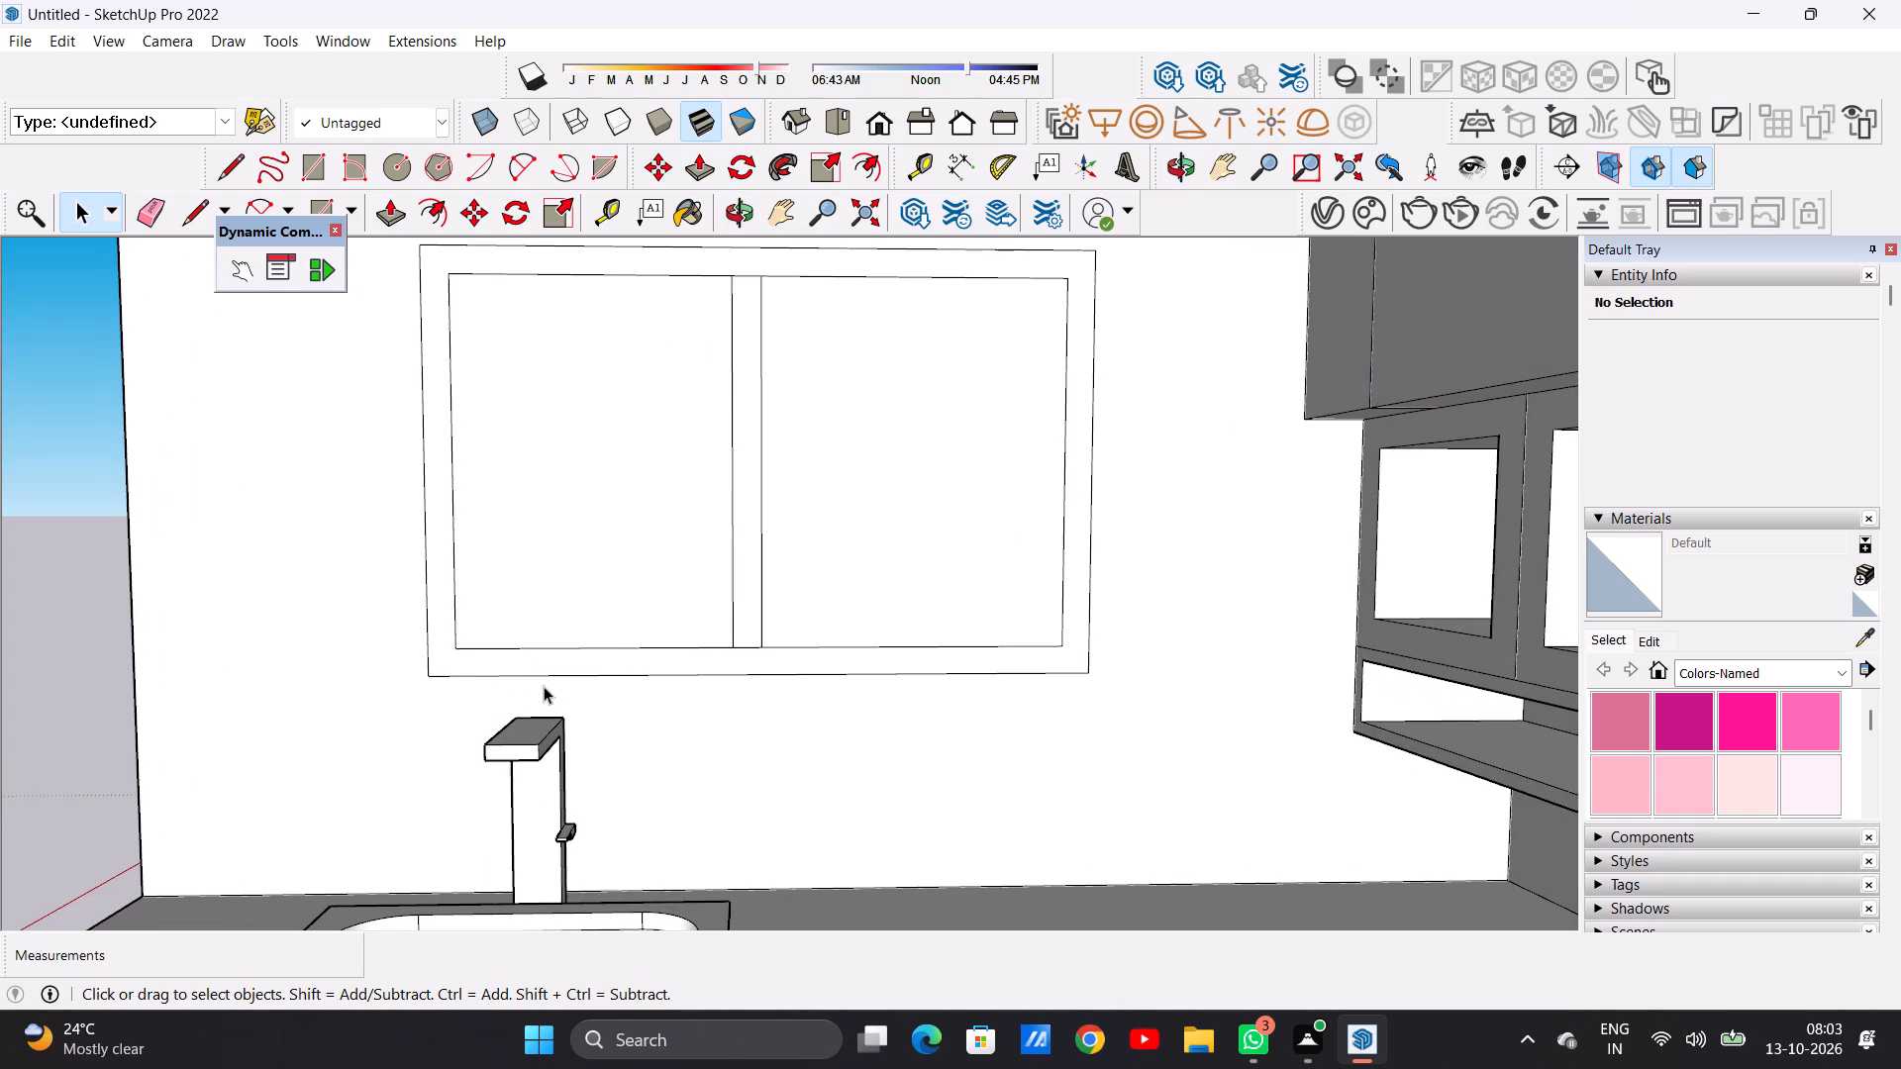
pyautogui.scroll(-3, 544, 686)
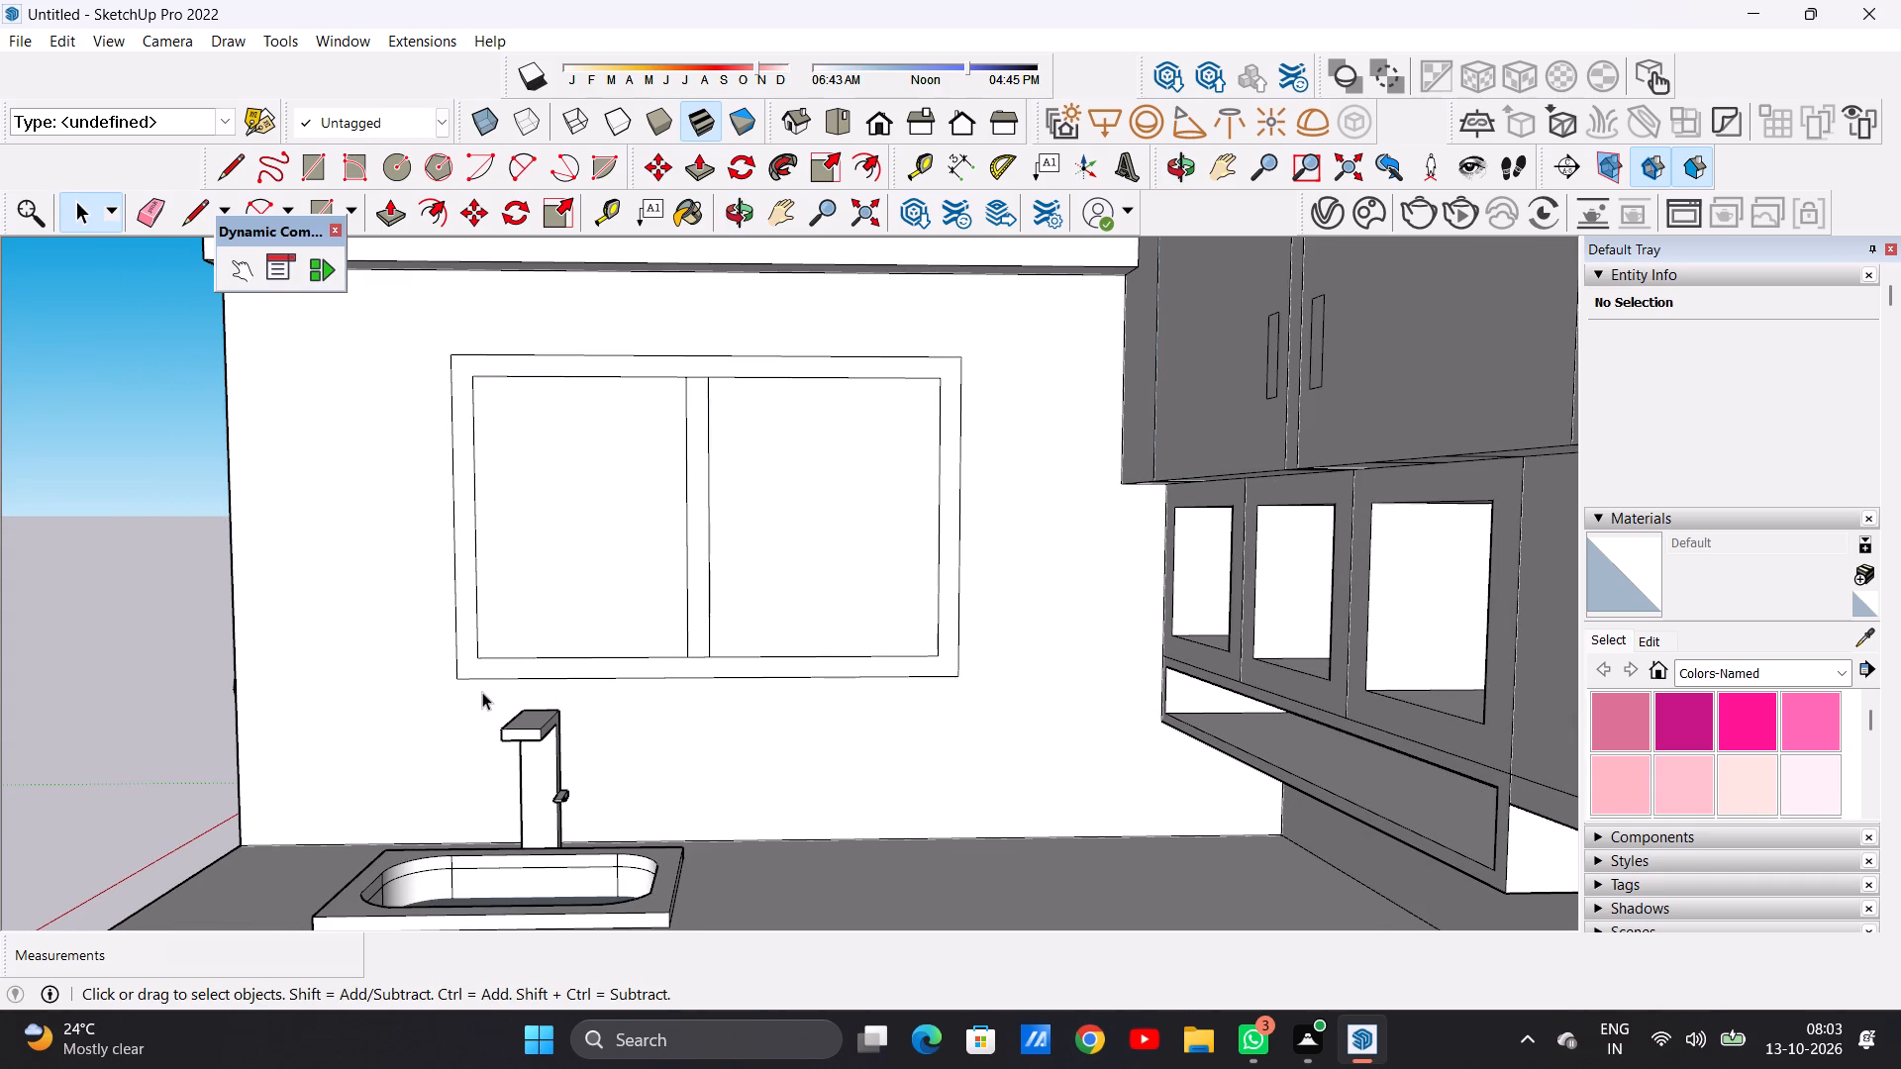
pyautogui.scroll(-2, 680, 662)
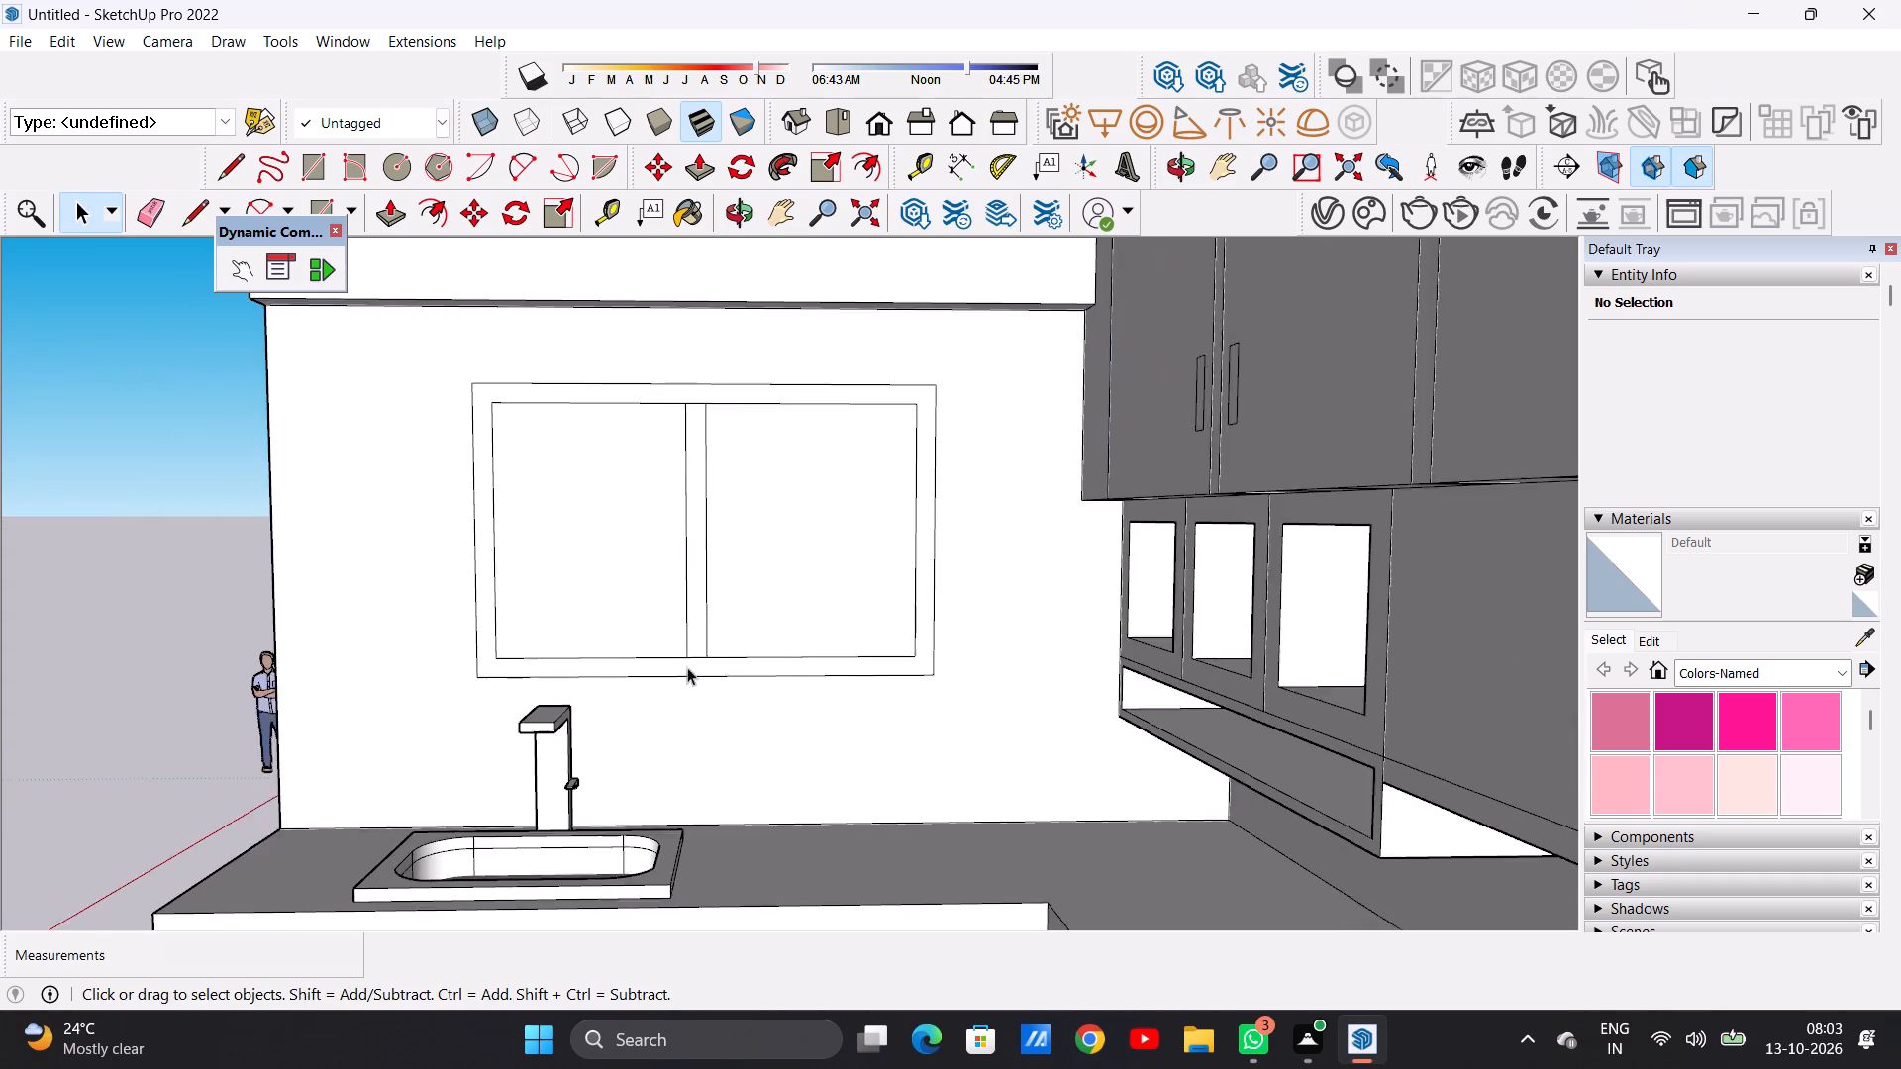
pyautogui.scroll(-5, 687, 667)
pyautogui.scroll(4, 642, 556)
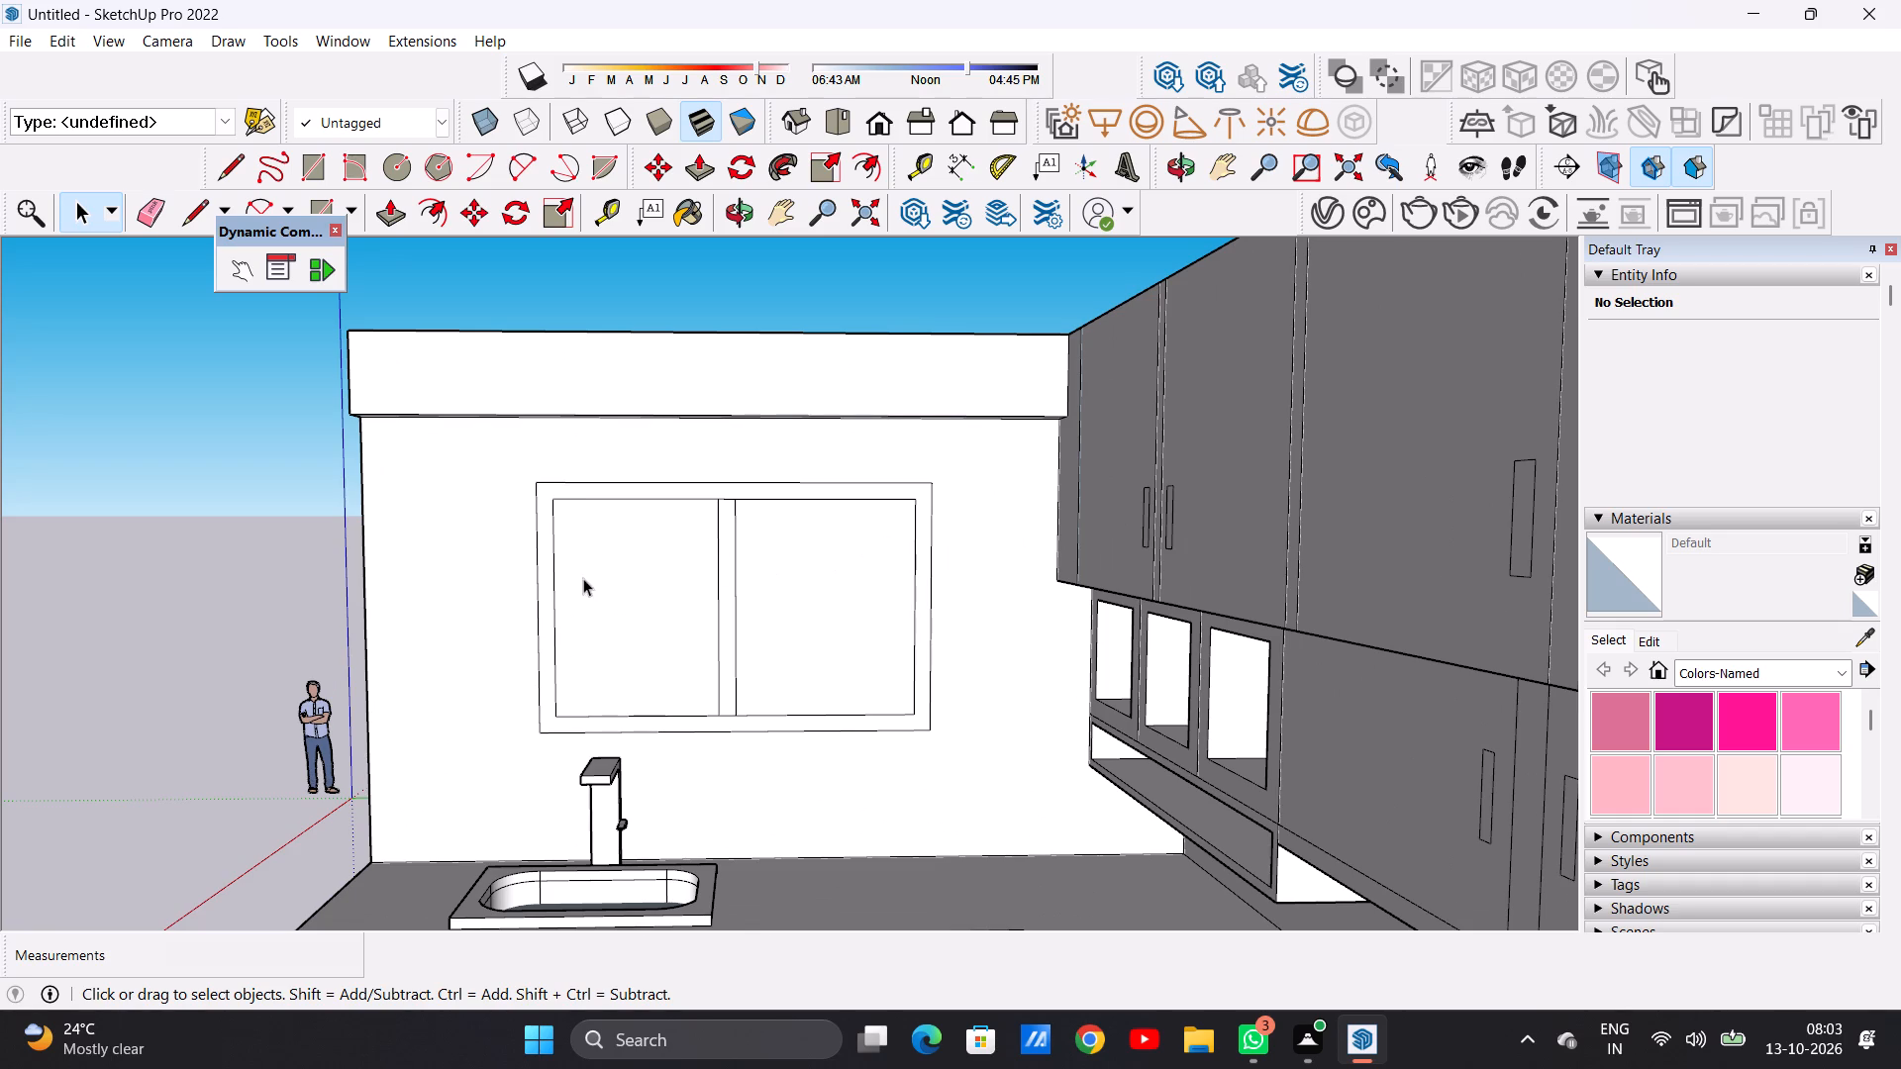
# Draw two horizontal lines across each window pane in the upper half, about 4' 2" long in one pane and 4' 8" in the other.
pyautogui.press('l')
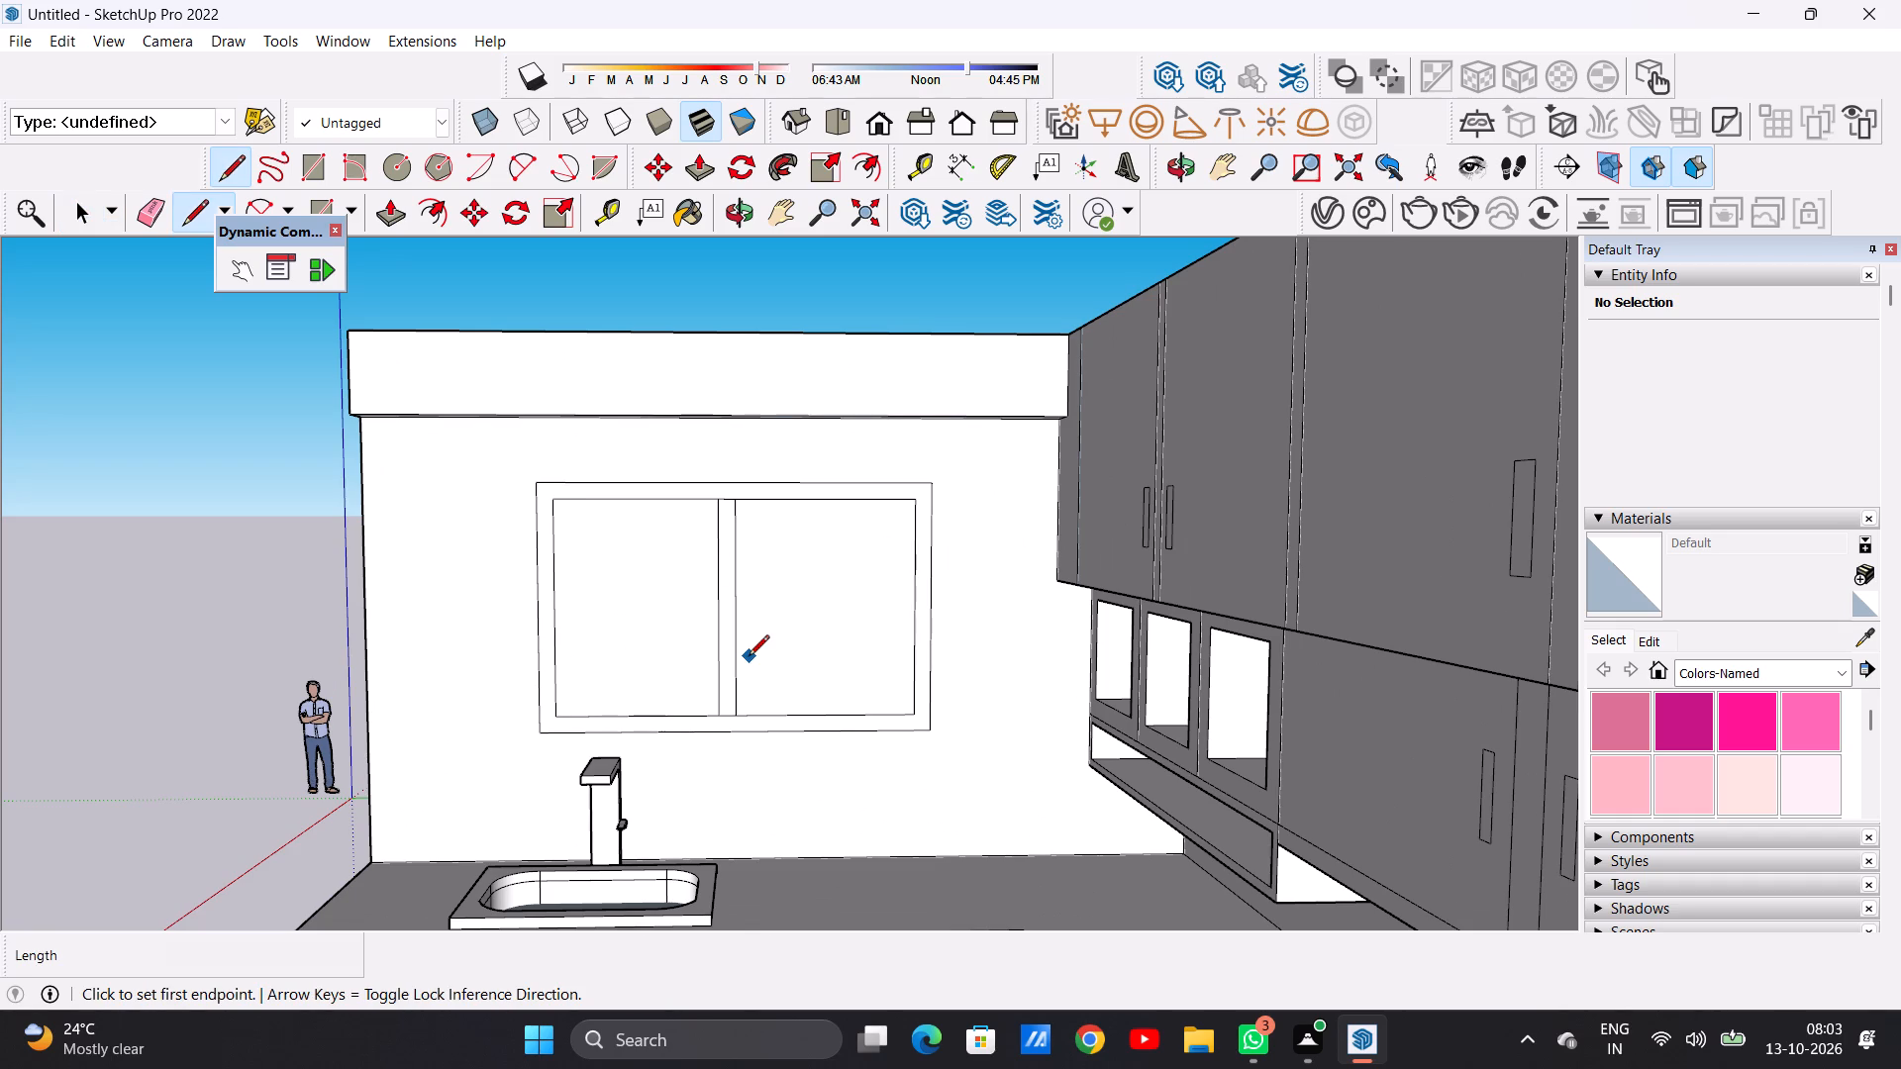
pyautogui.scroll(4, 727, 520)
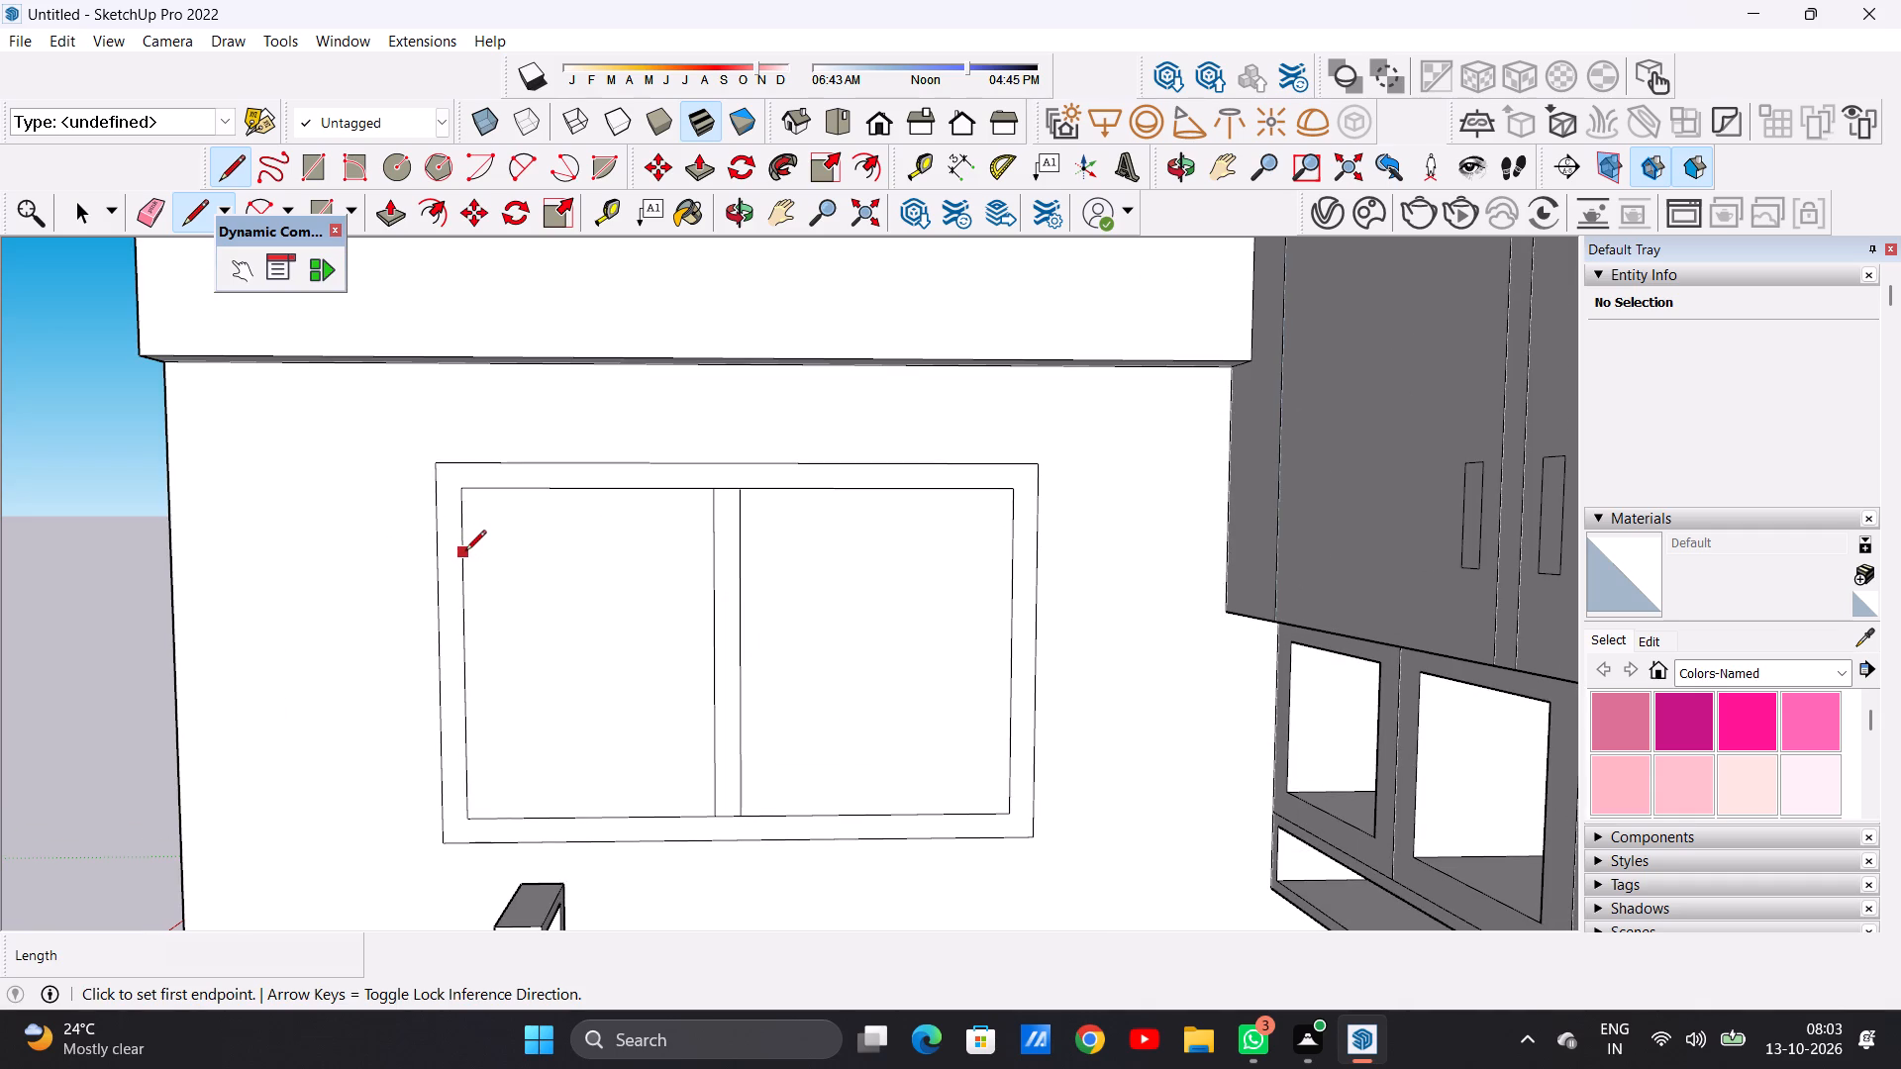
pyautogui.click(465, 560)
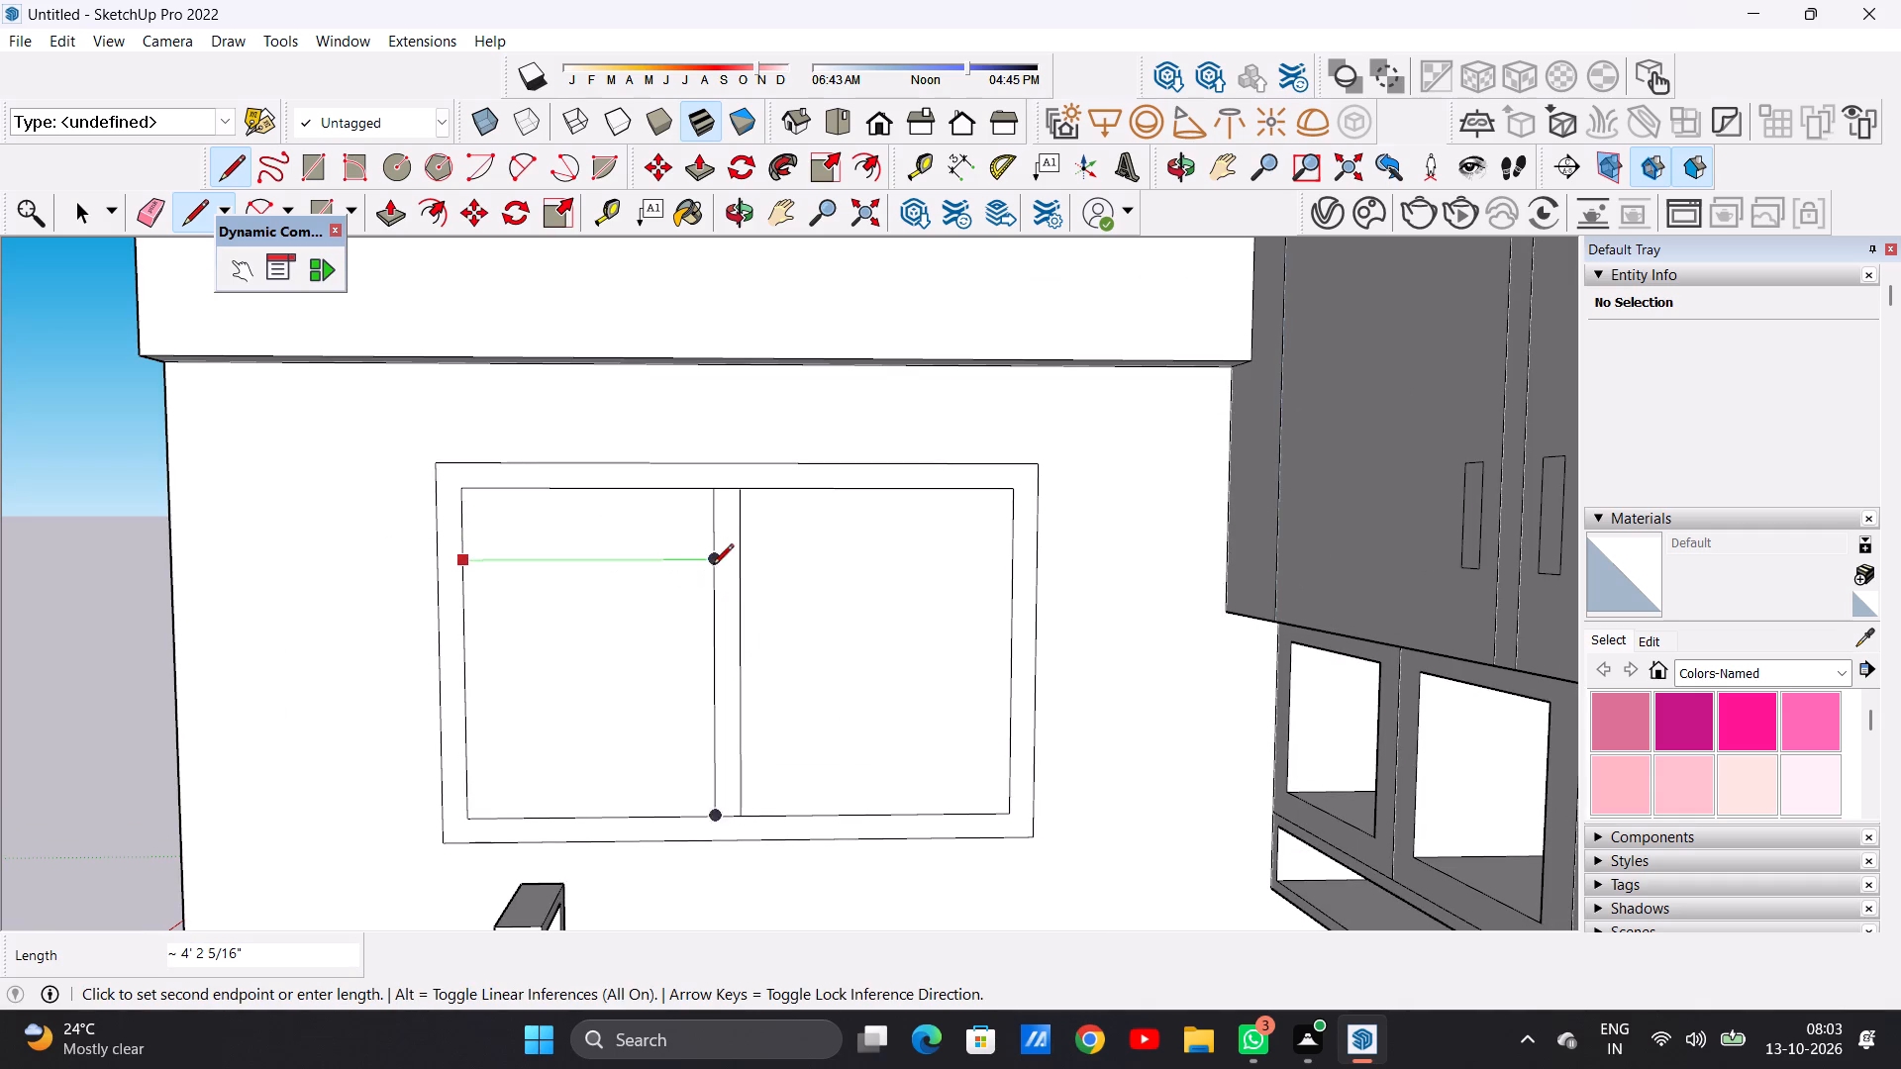
pyautogui.click(716, 561)
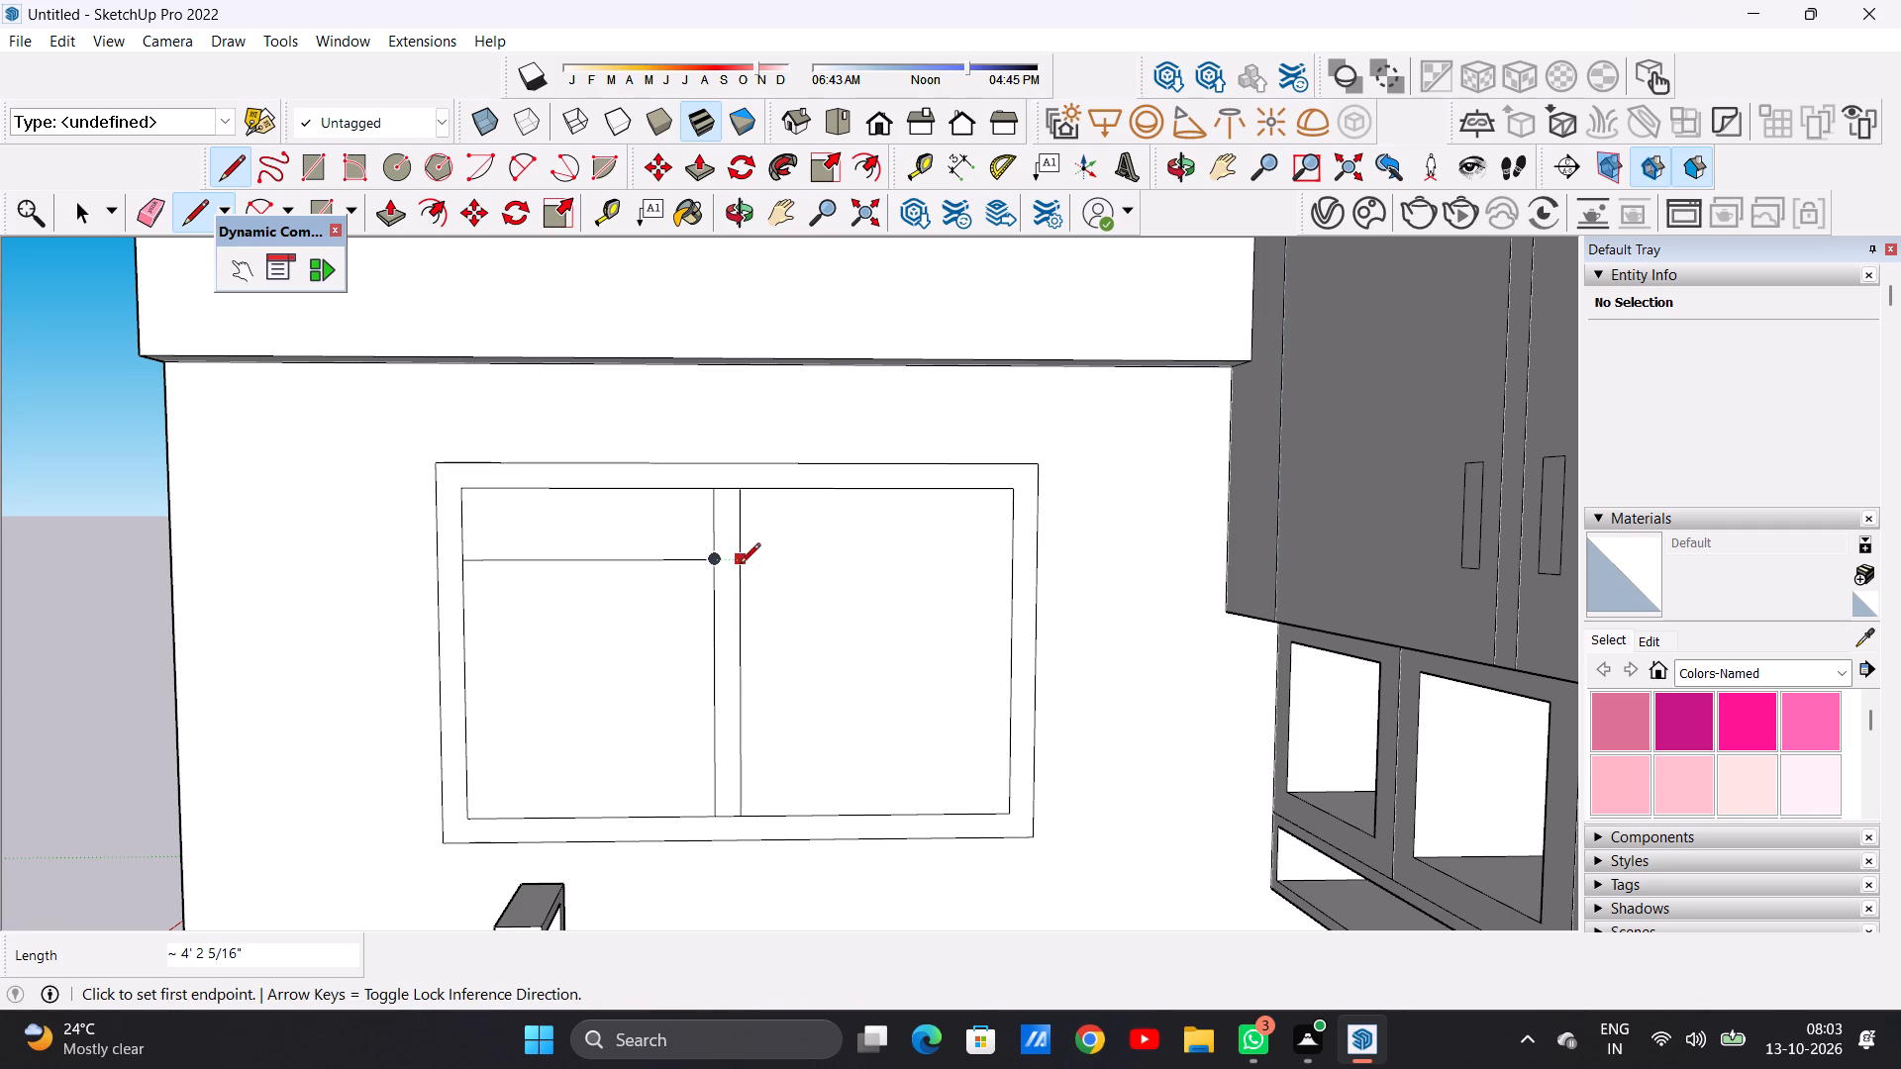
pyautogui.click(740, 565)
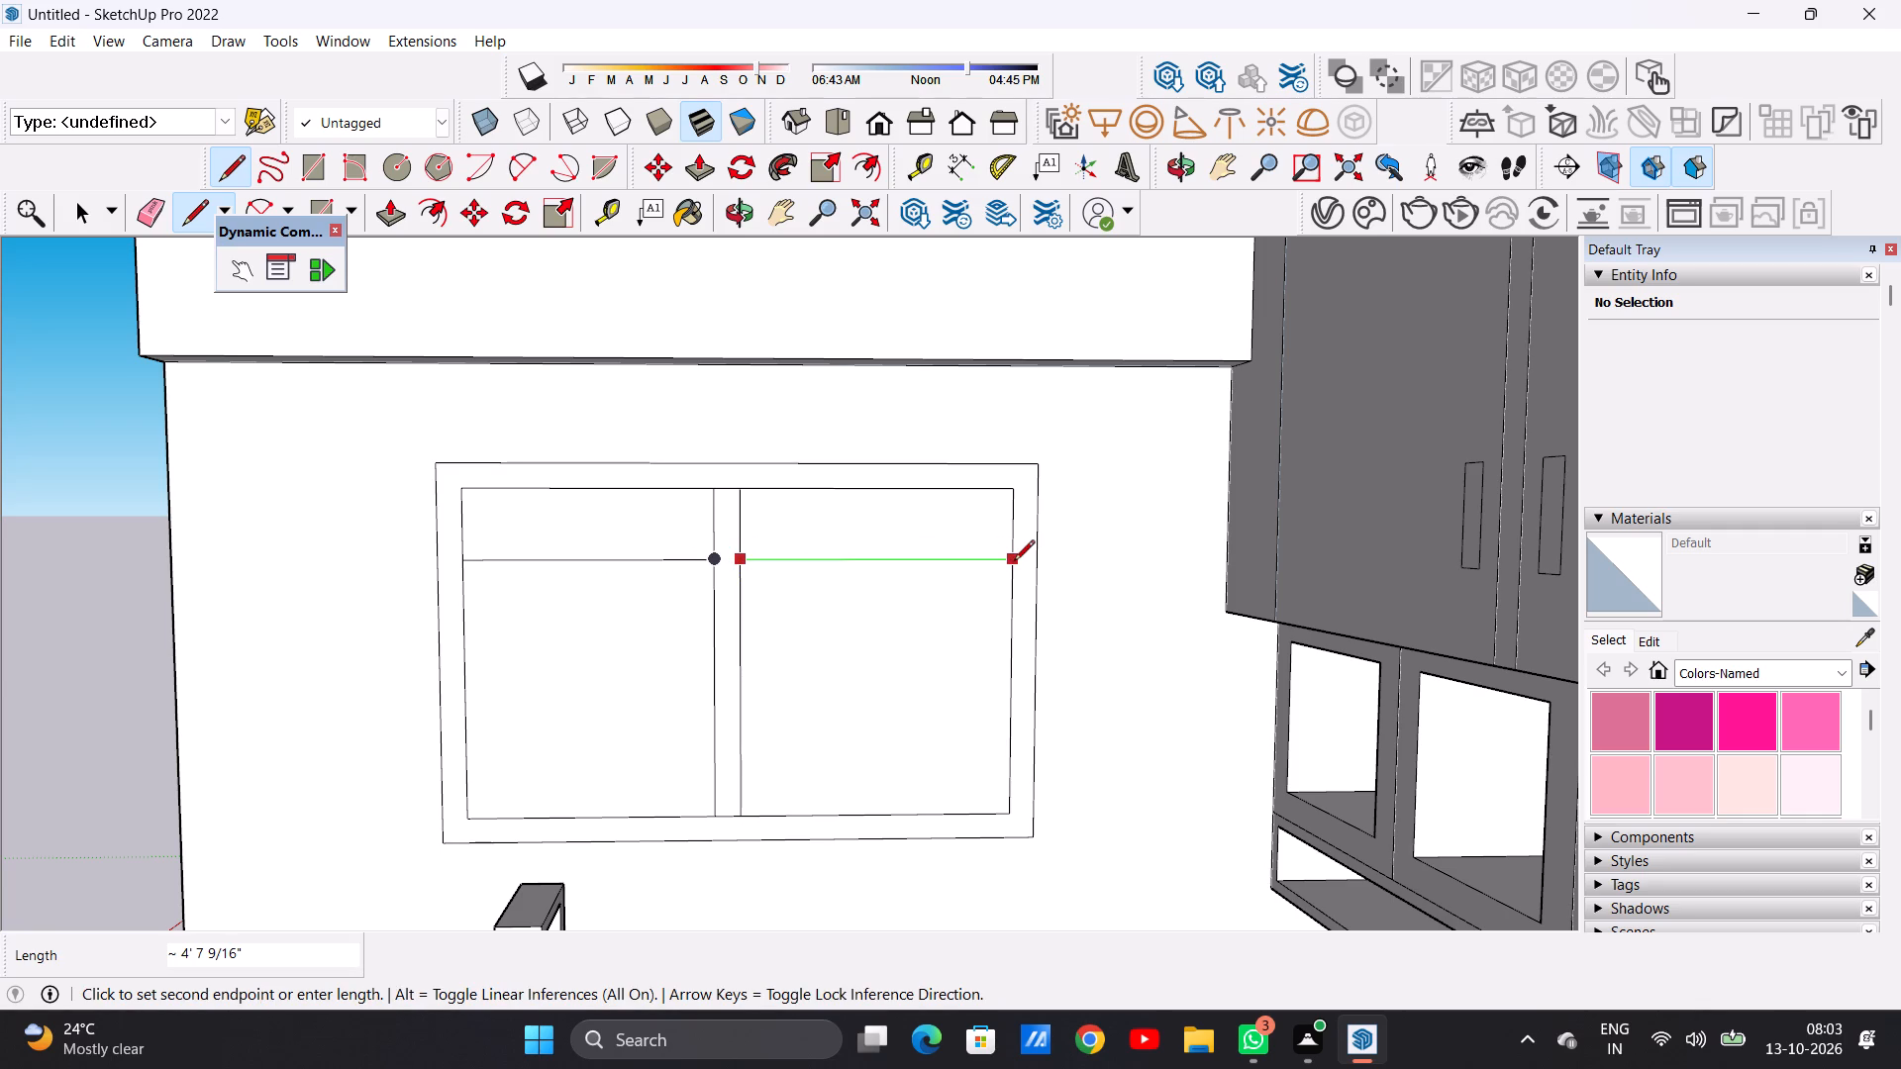
pyautogui.click(1014, 562)
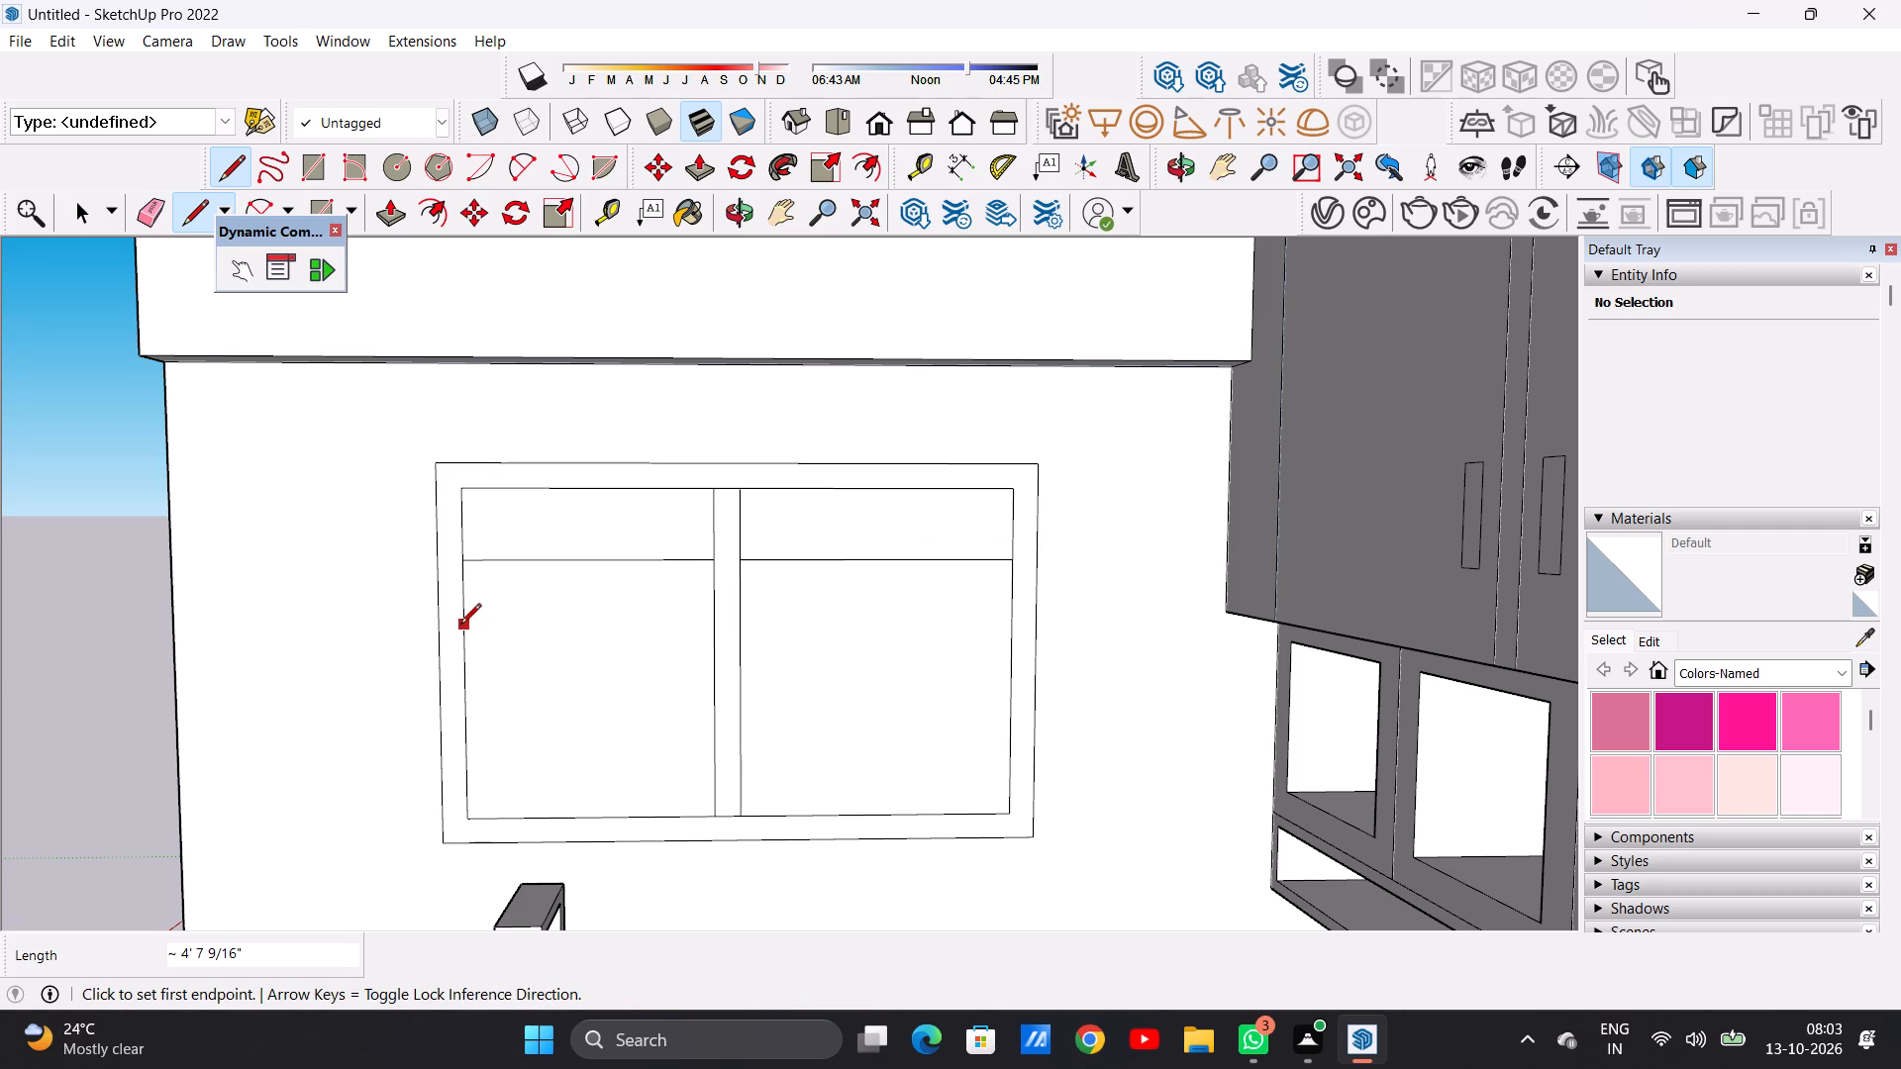
pyautogui.click(460, 623)
pyautogui.click(710, 629)
pyautogui.click(737, 627)
pyautogui.click(1015, 627)
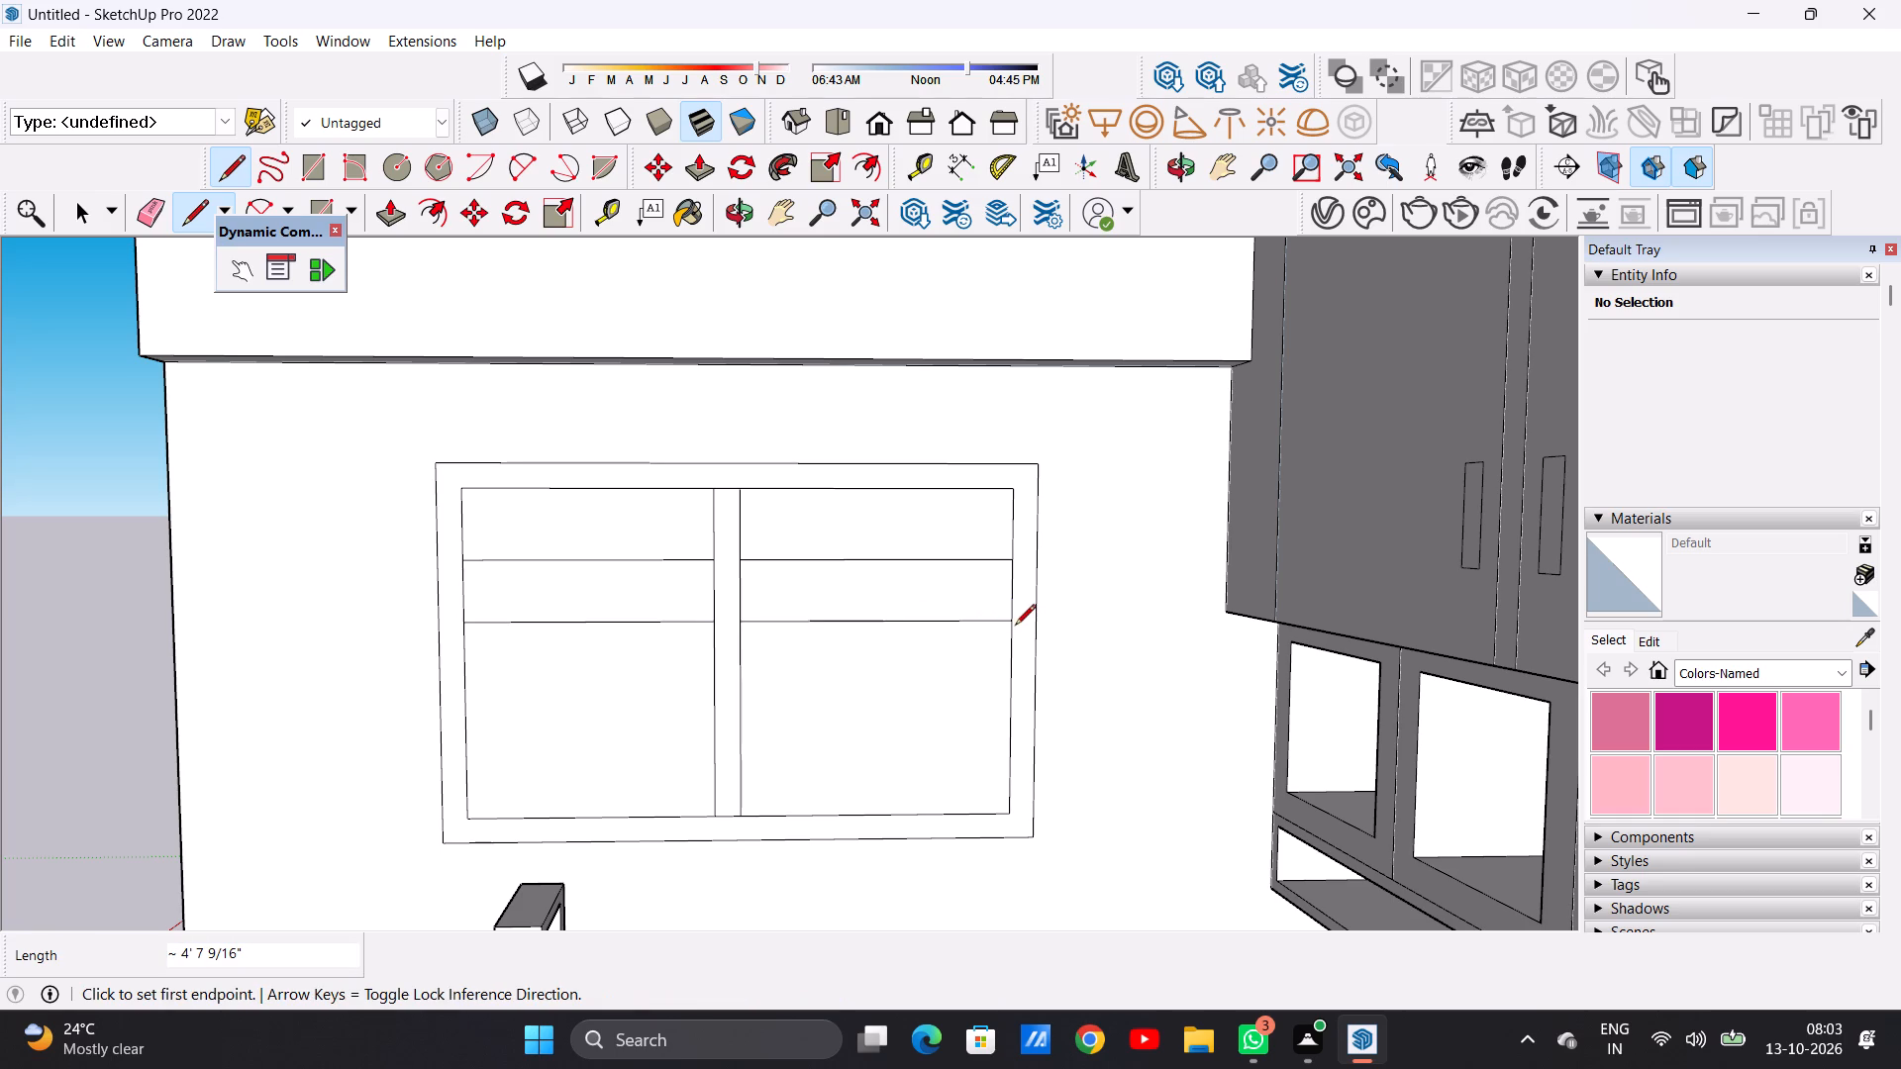
# Draw two more horizontal lines across the lower half of each window pane, matching the spacing and lengths of the upper ones.
pyautogui.click(466, 685)
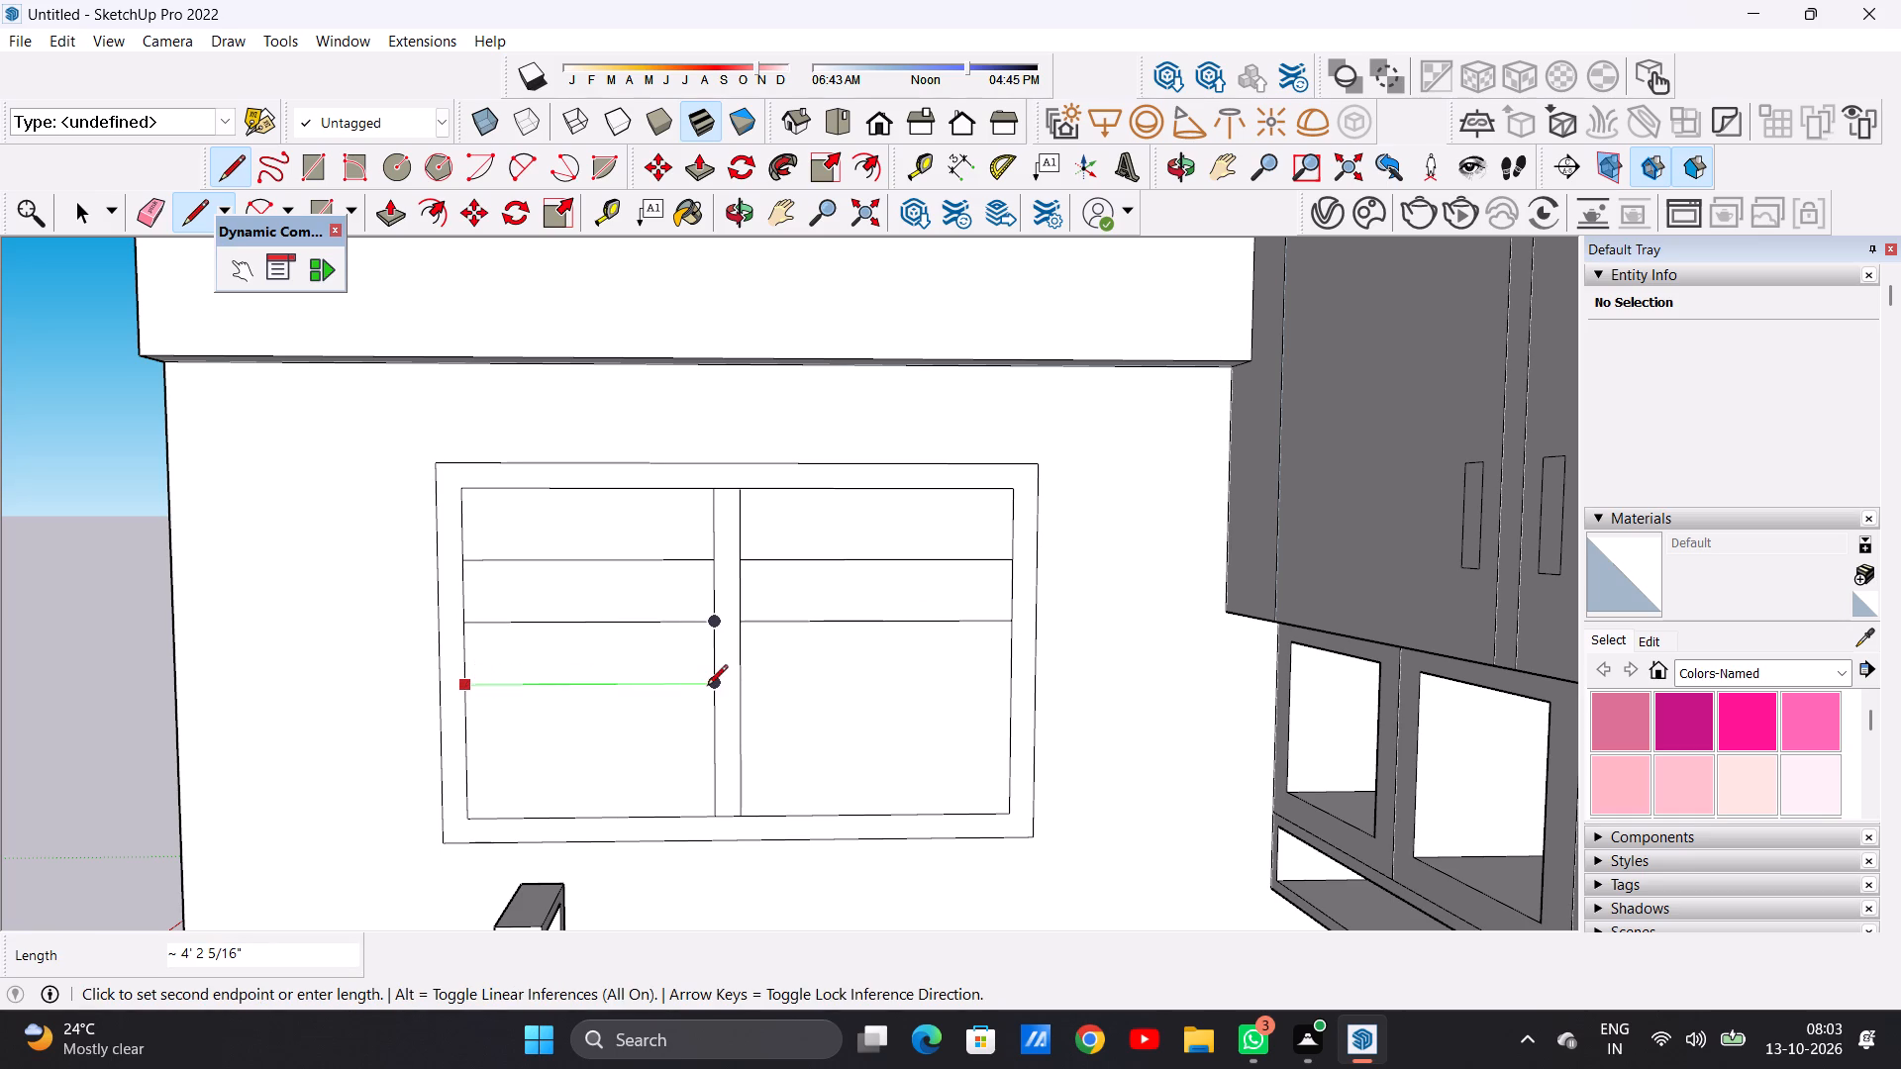
pyautogui.click(707, 687)
pyautogui.click(737, 687)
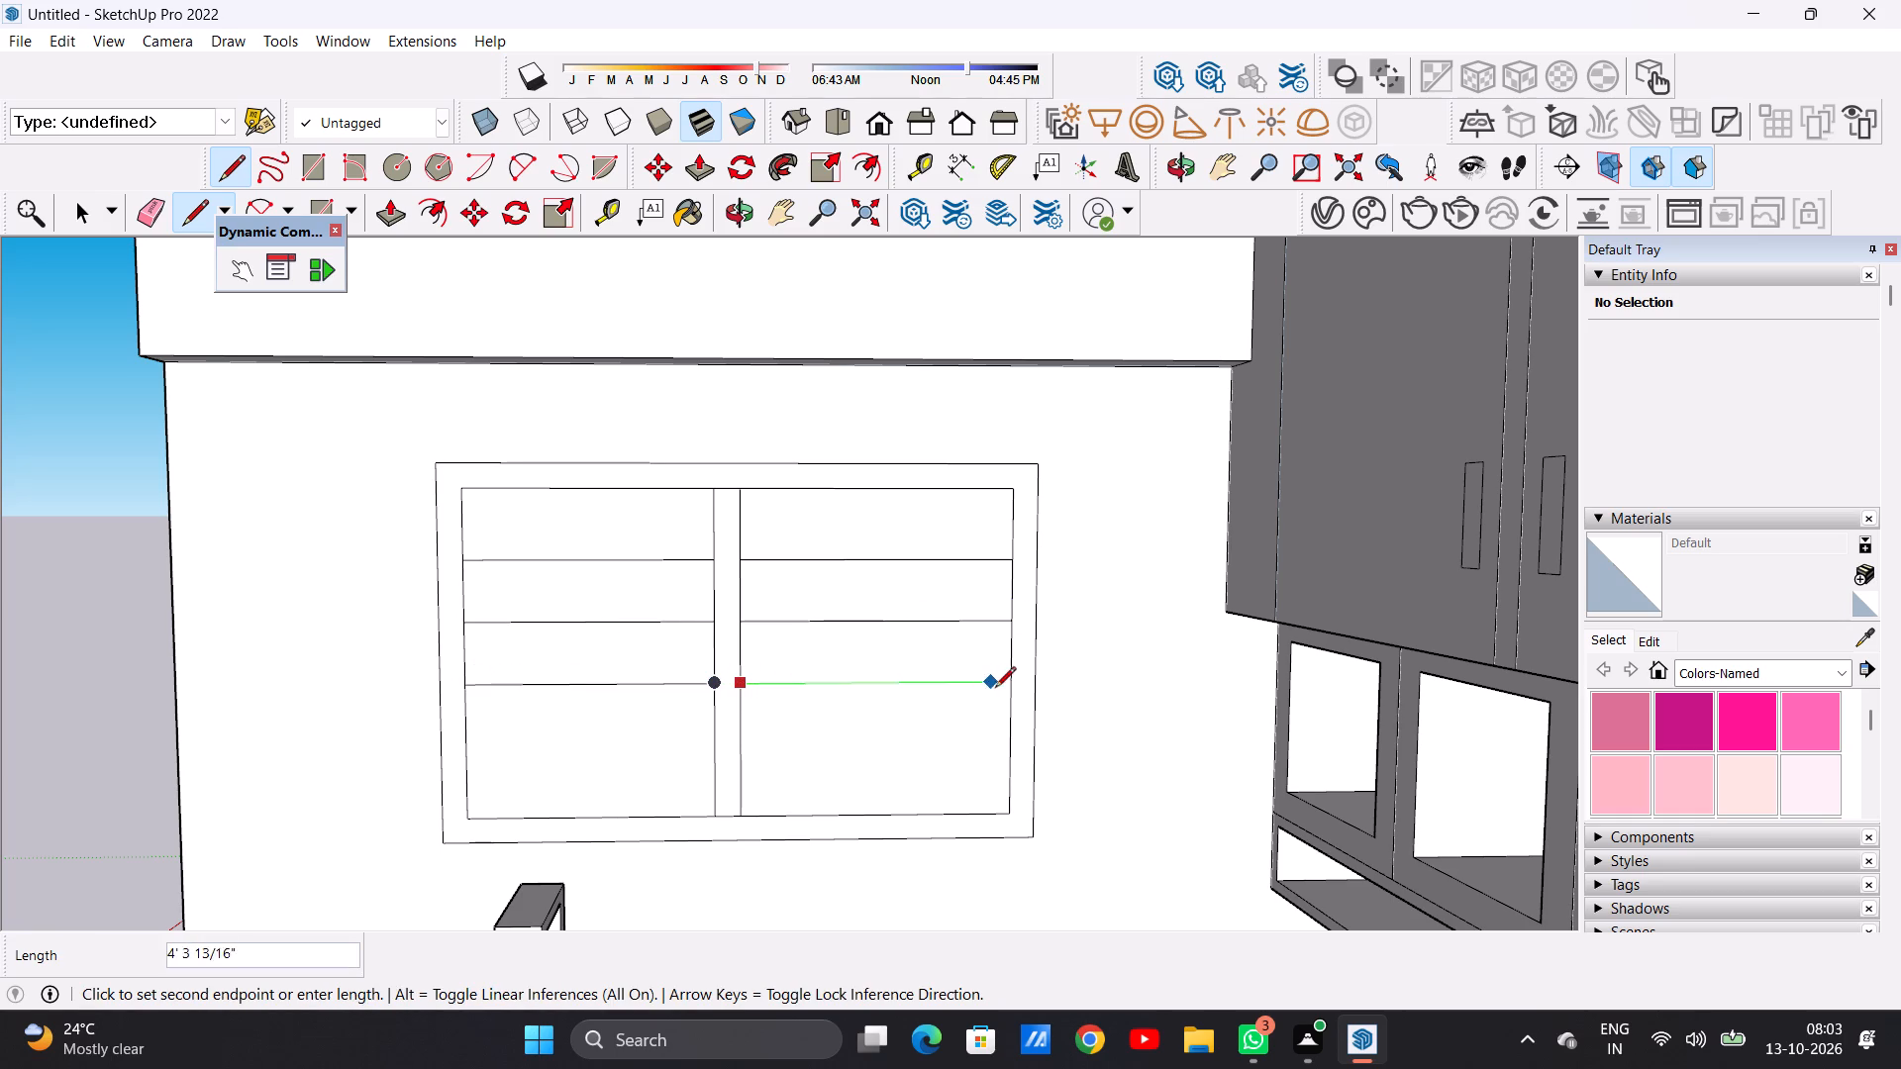
pyautogui.click(1000, 689)
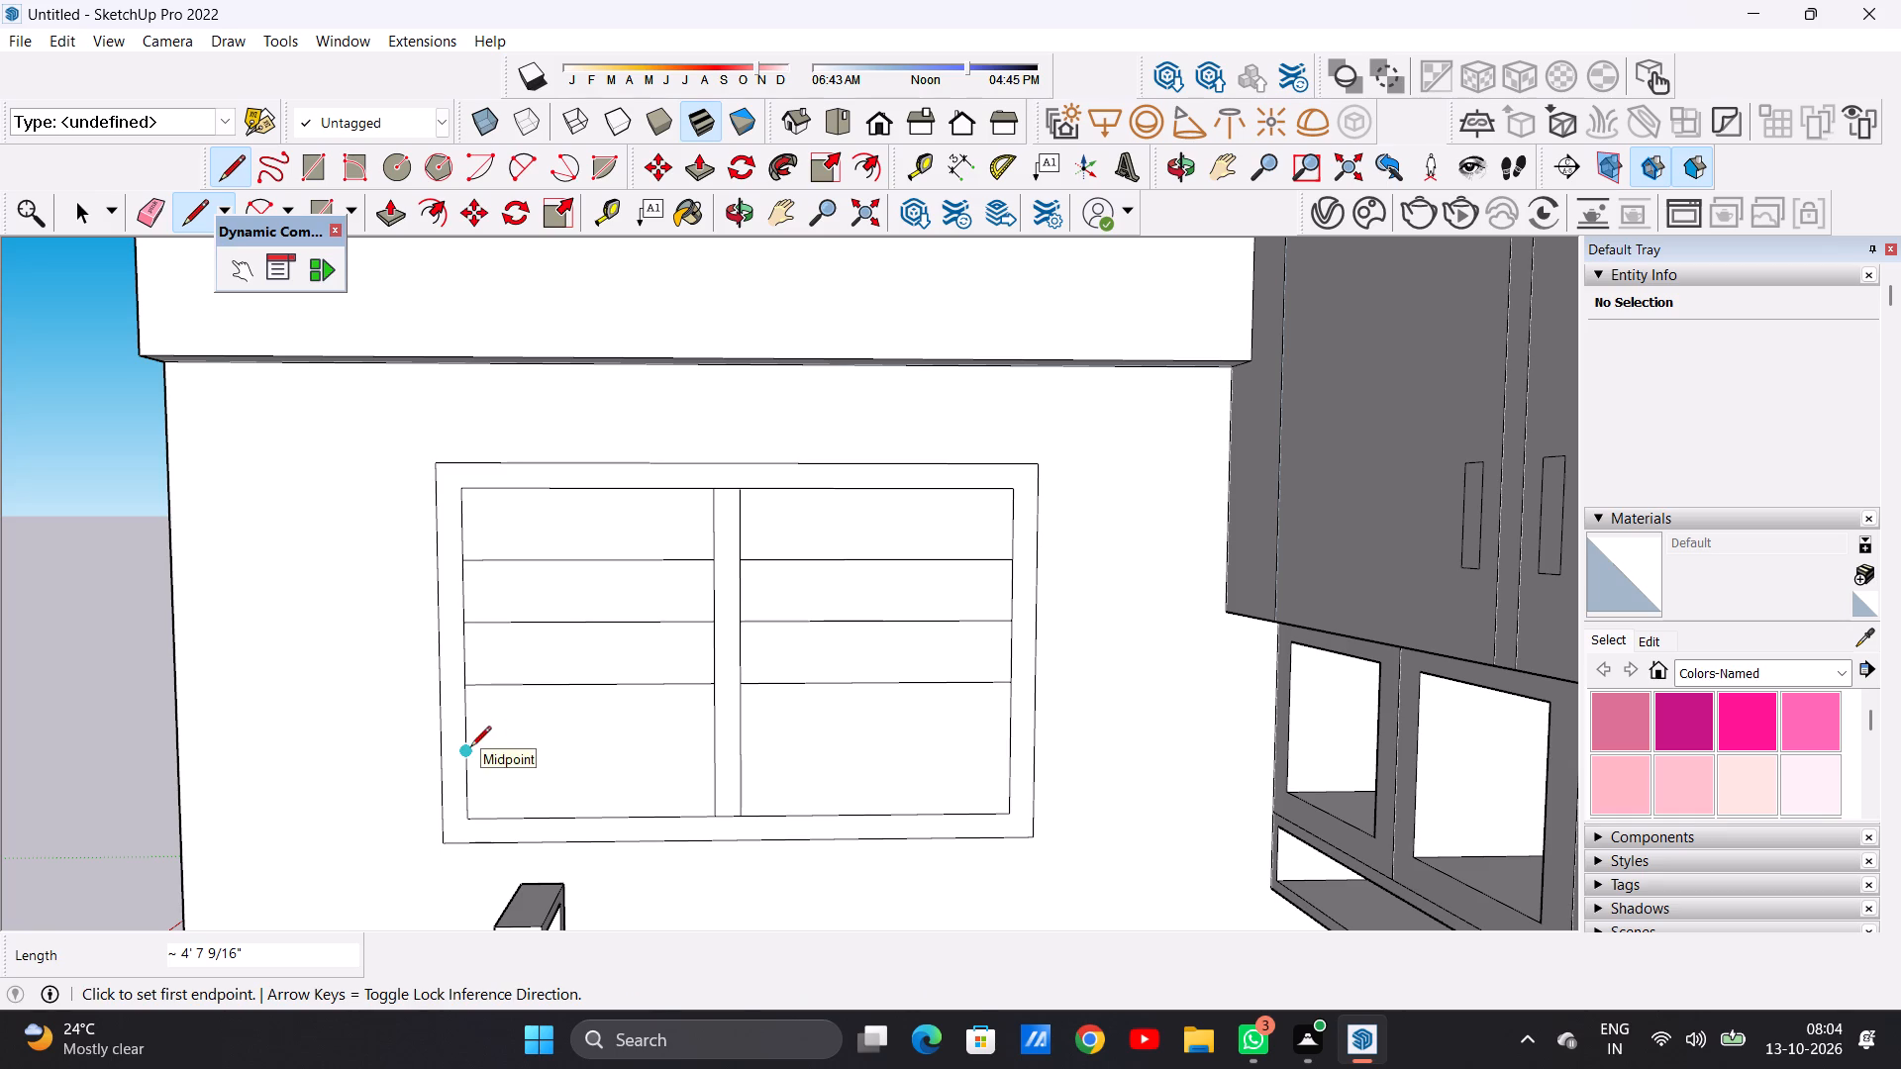
pyautogui.click(470, 748)
pyautogui.click(712, 751)
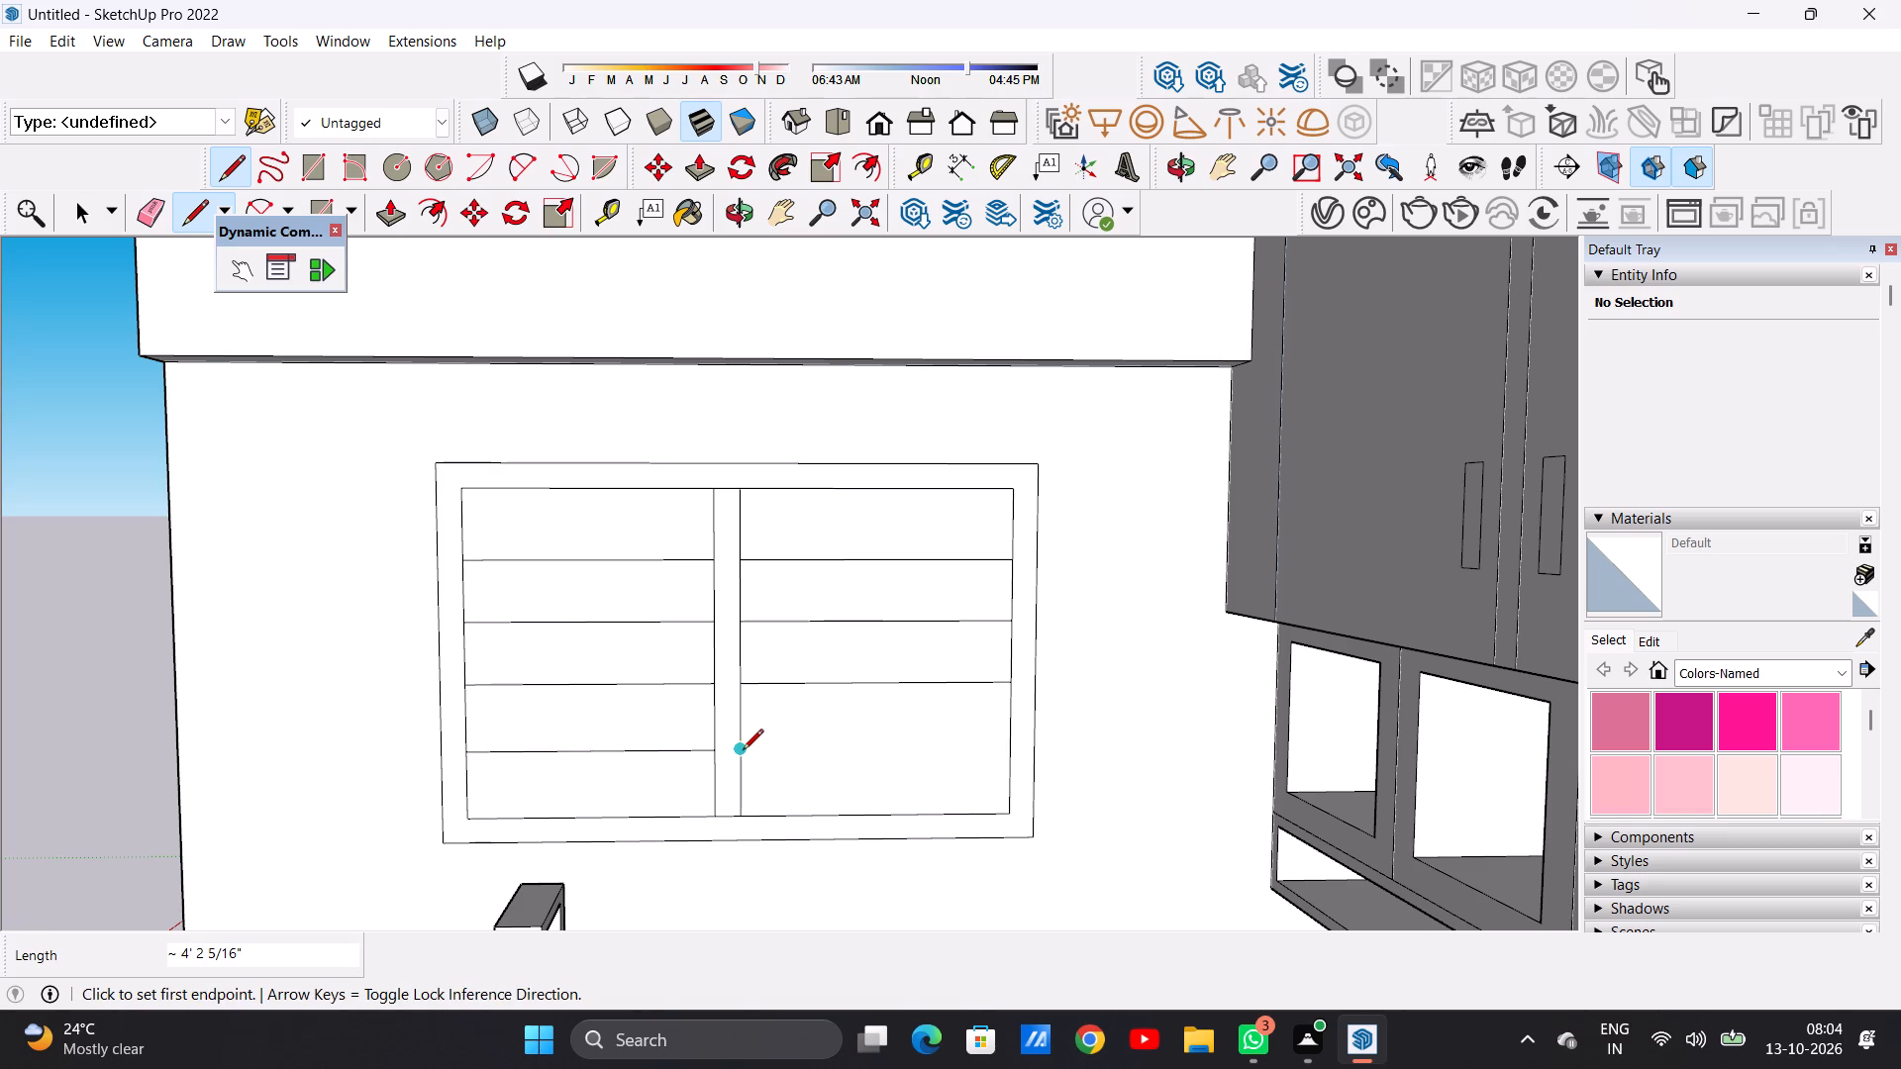
pyautogui.click(743, 751)
pyautogui.click(1011, 753)
pyautogui.press('space')
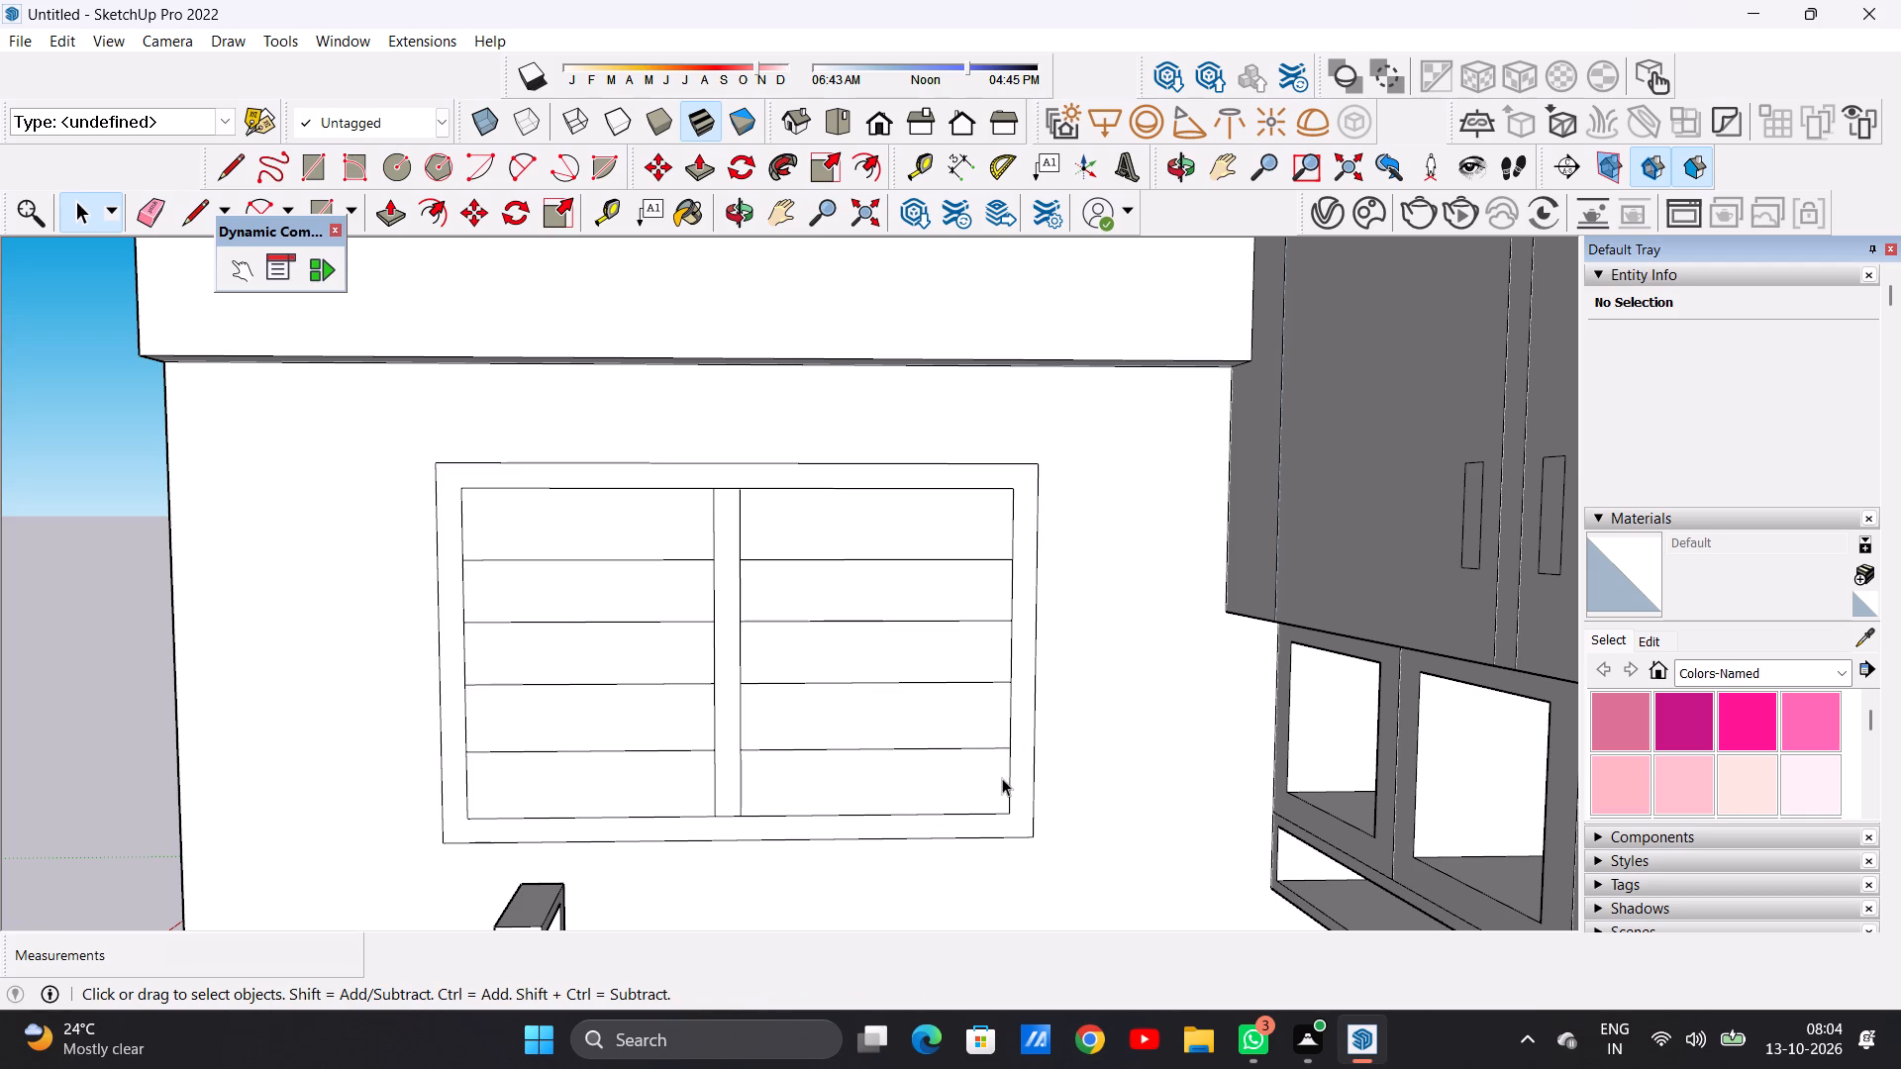
# Examine the slatted window together with the whole kitchen from several angles and distances.
pyautogui.scroll(-2, 750, 645)
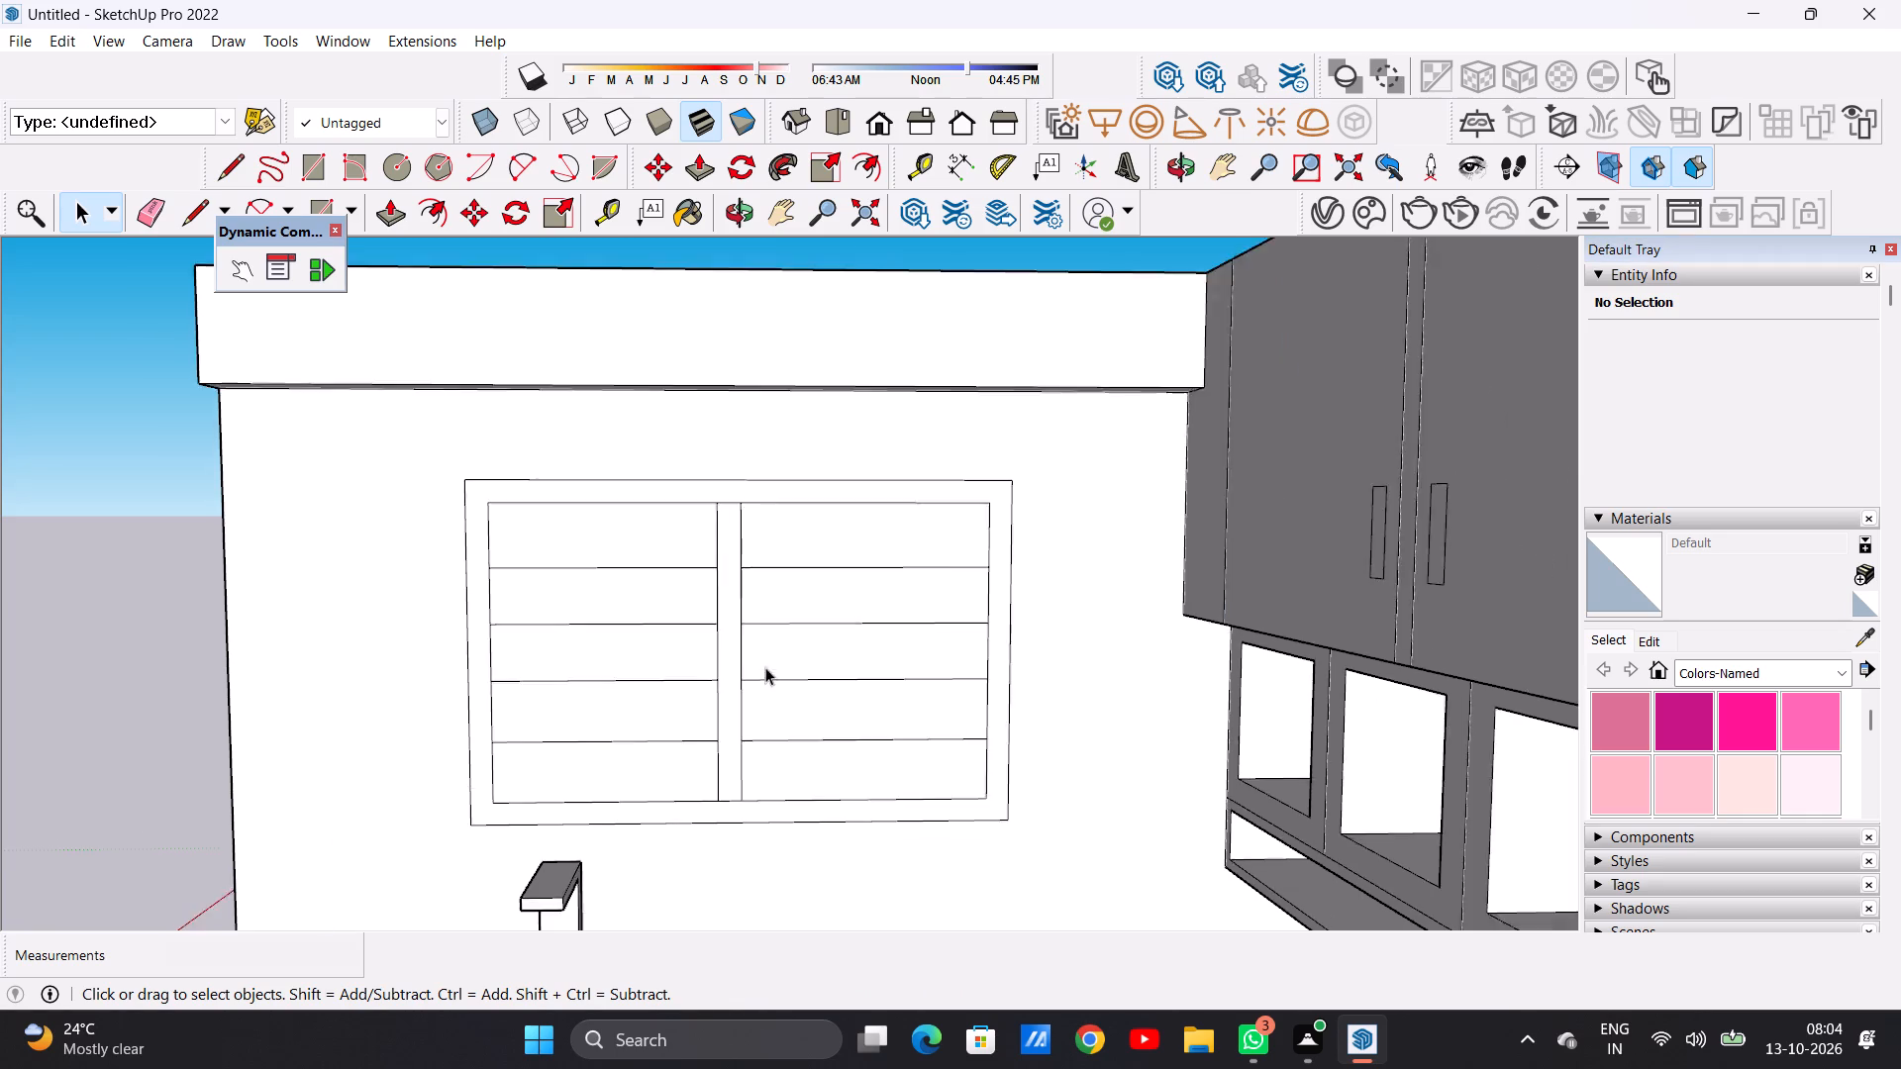
pyautogui.scroll(-16, 765, 667)
pyautogui.moveTo(721, 669); pyautogui.dragTo(1286, 652, button='middle')
pyautogui.scroll(3, 1018, 695)
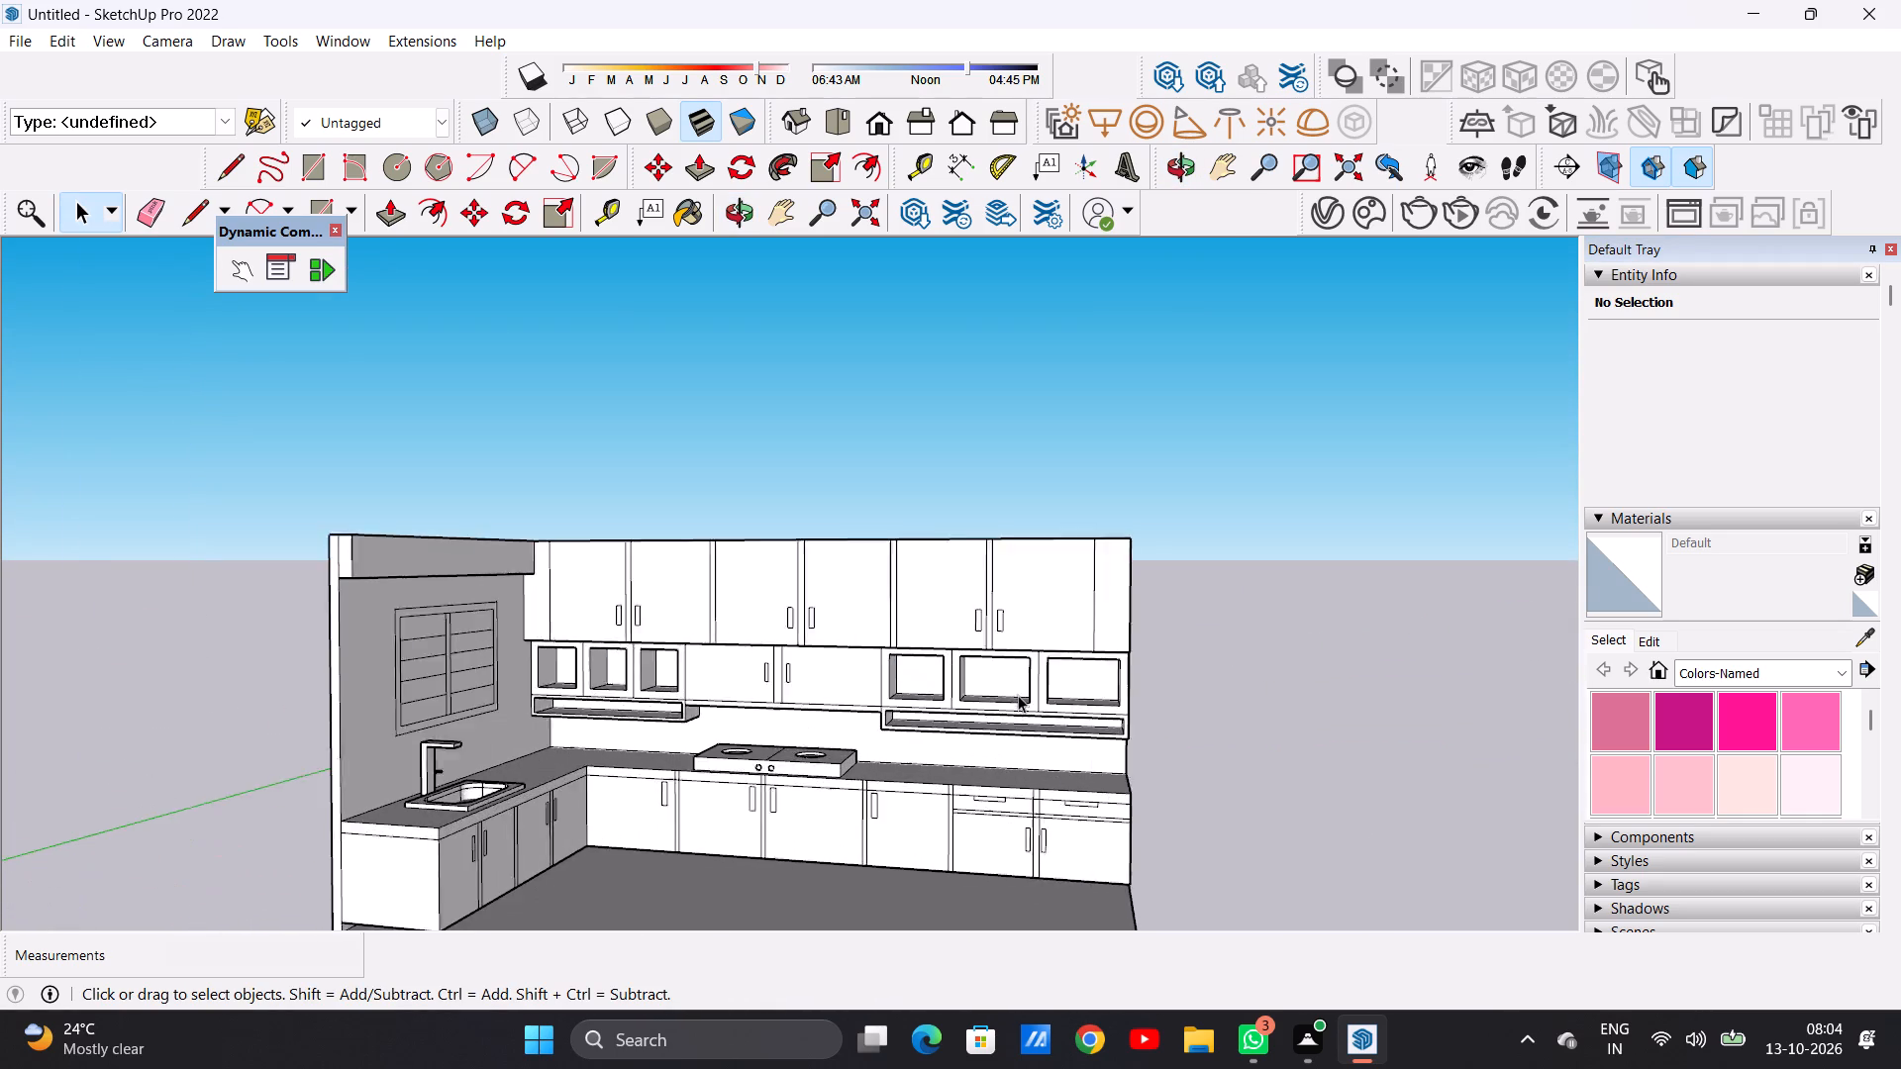
pyautogui.scroll(2, 1018, 695)
pyautogui.moveTo(1085, 677); pyautogui.dragTo(565, 676, button='middle')
pyautogui.scroll(-14, 633, 663)
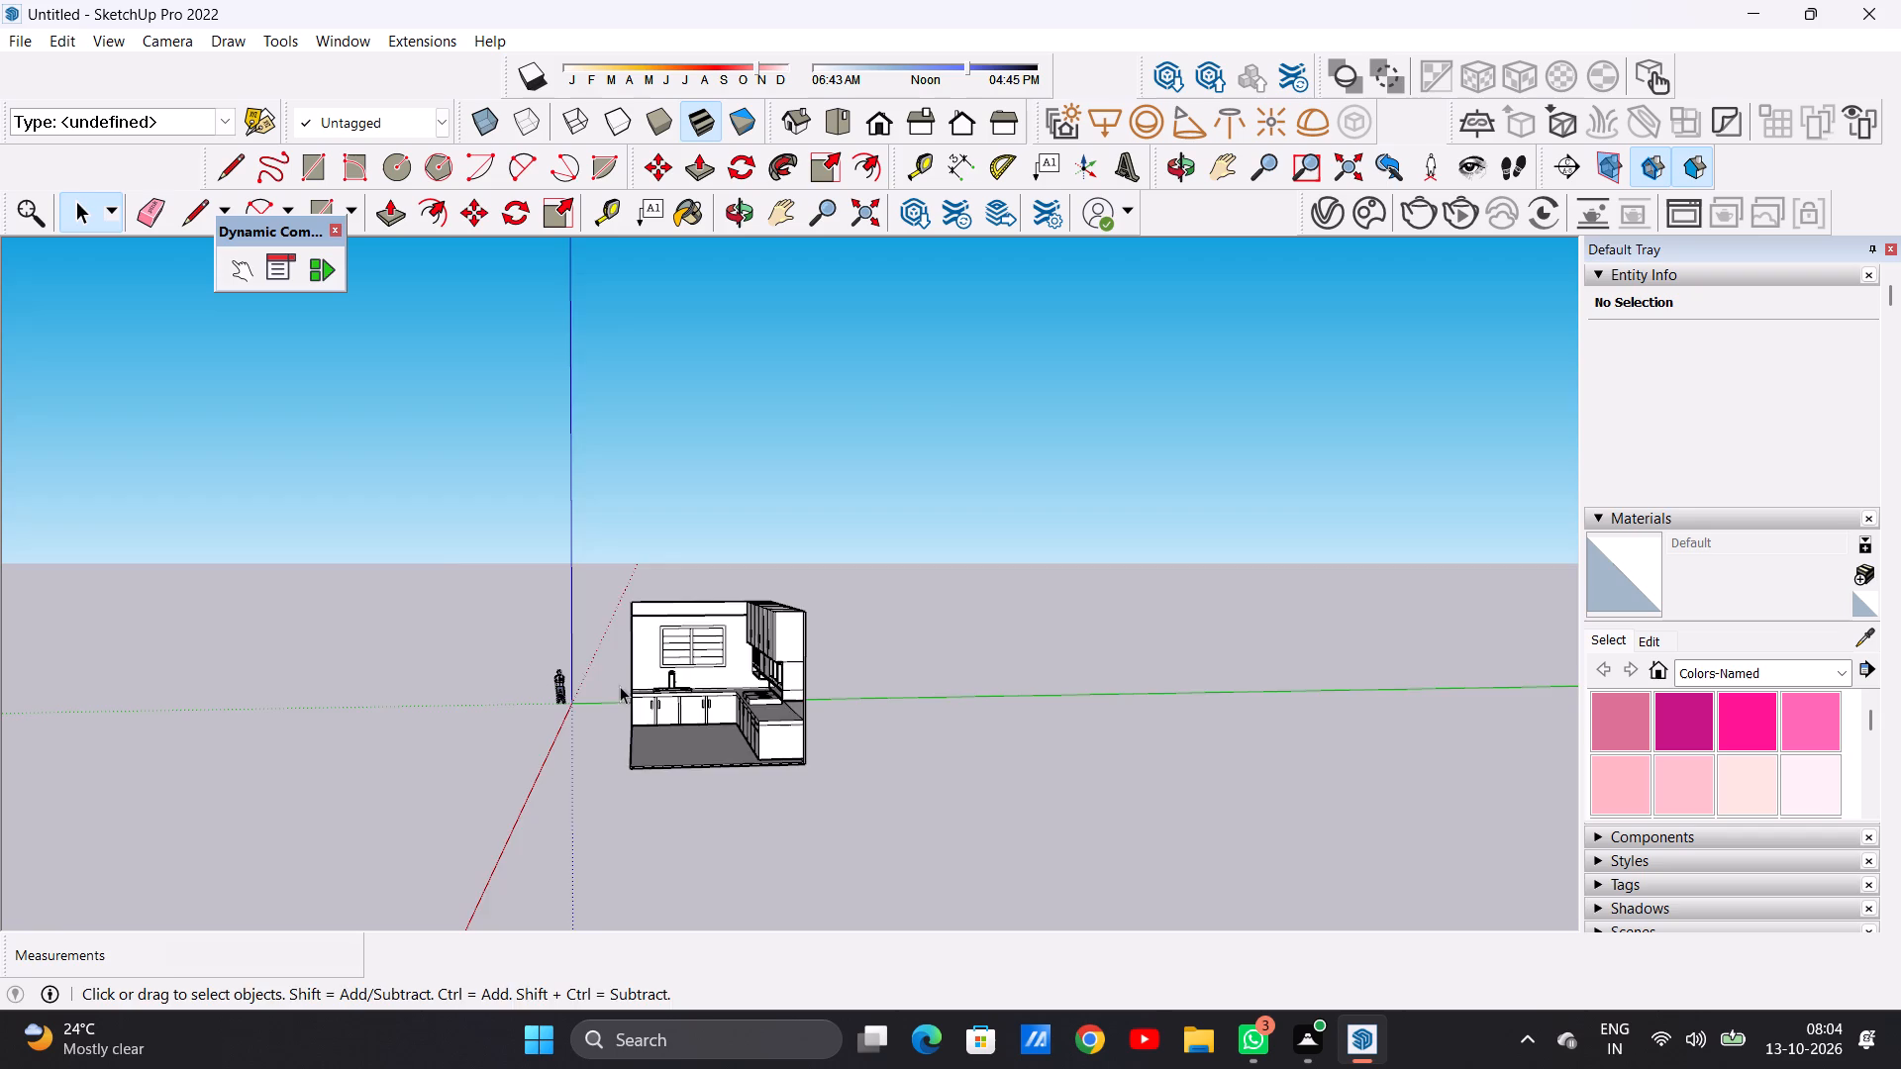
pyautogui.moveTo(603, 691); pyautogui.dragTo(1205, 683, button='middle')
pyautogui.scroll(10, 822, 702)
pyautogui.scroll(-1, 650, 697)
pyautogui.scroll(2, 650, 697)
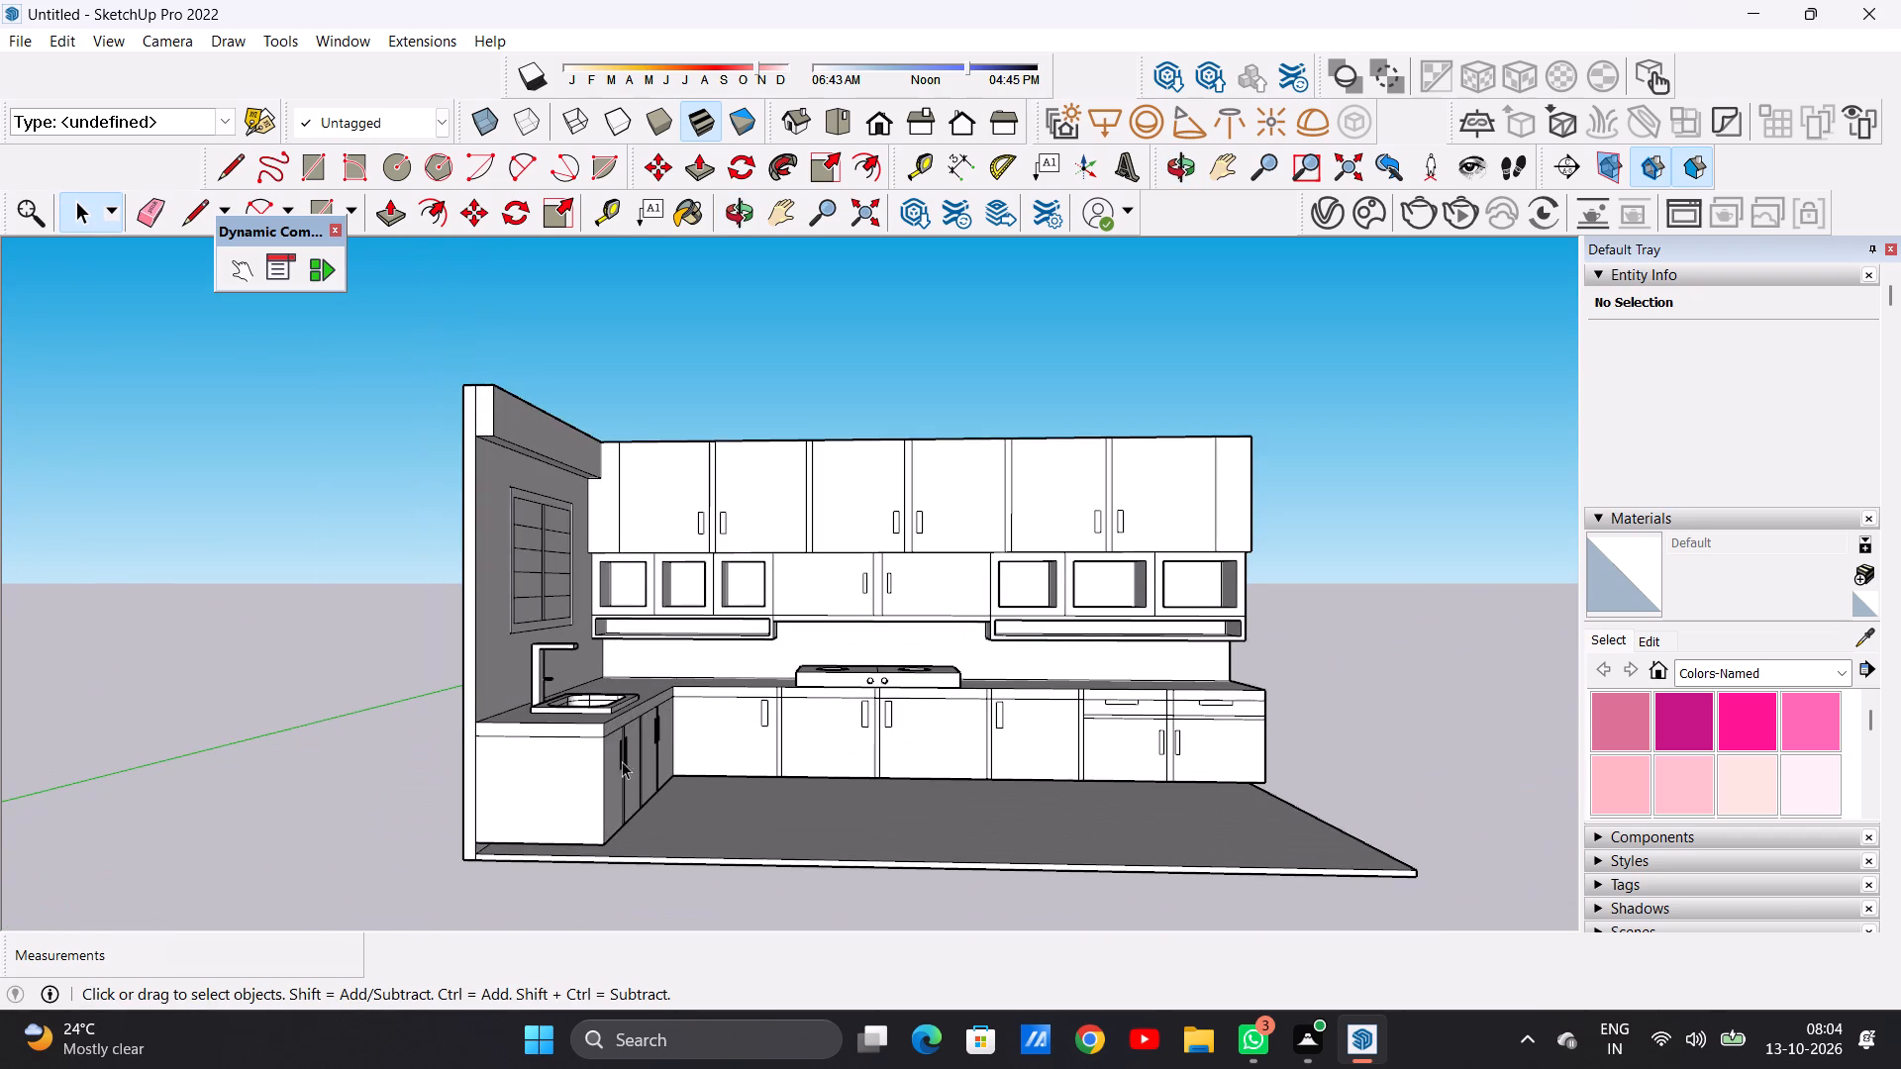
pyautogui.moveTo(616, 813); pyautogui.dragTo(585, 957, button='middle')
pyautogui.scroll(7, 550, 676)
pyautogui.scroll(-1, 791, 697)
pyautogui.scroll(1, 805, 693)
pyautogui.scroll(-3, 809, 693)
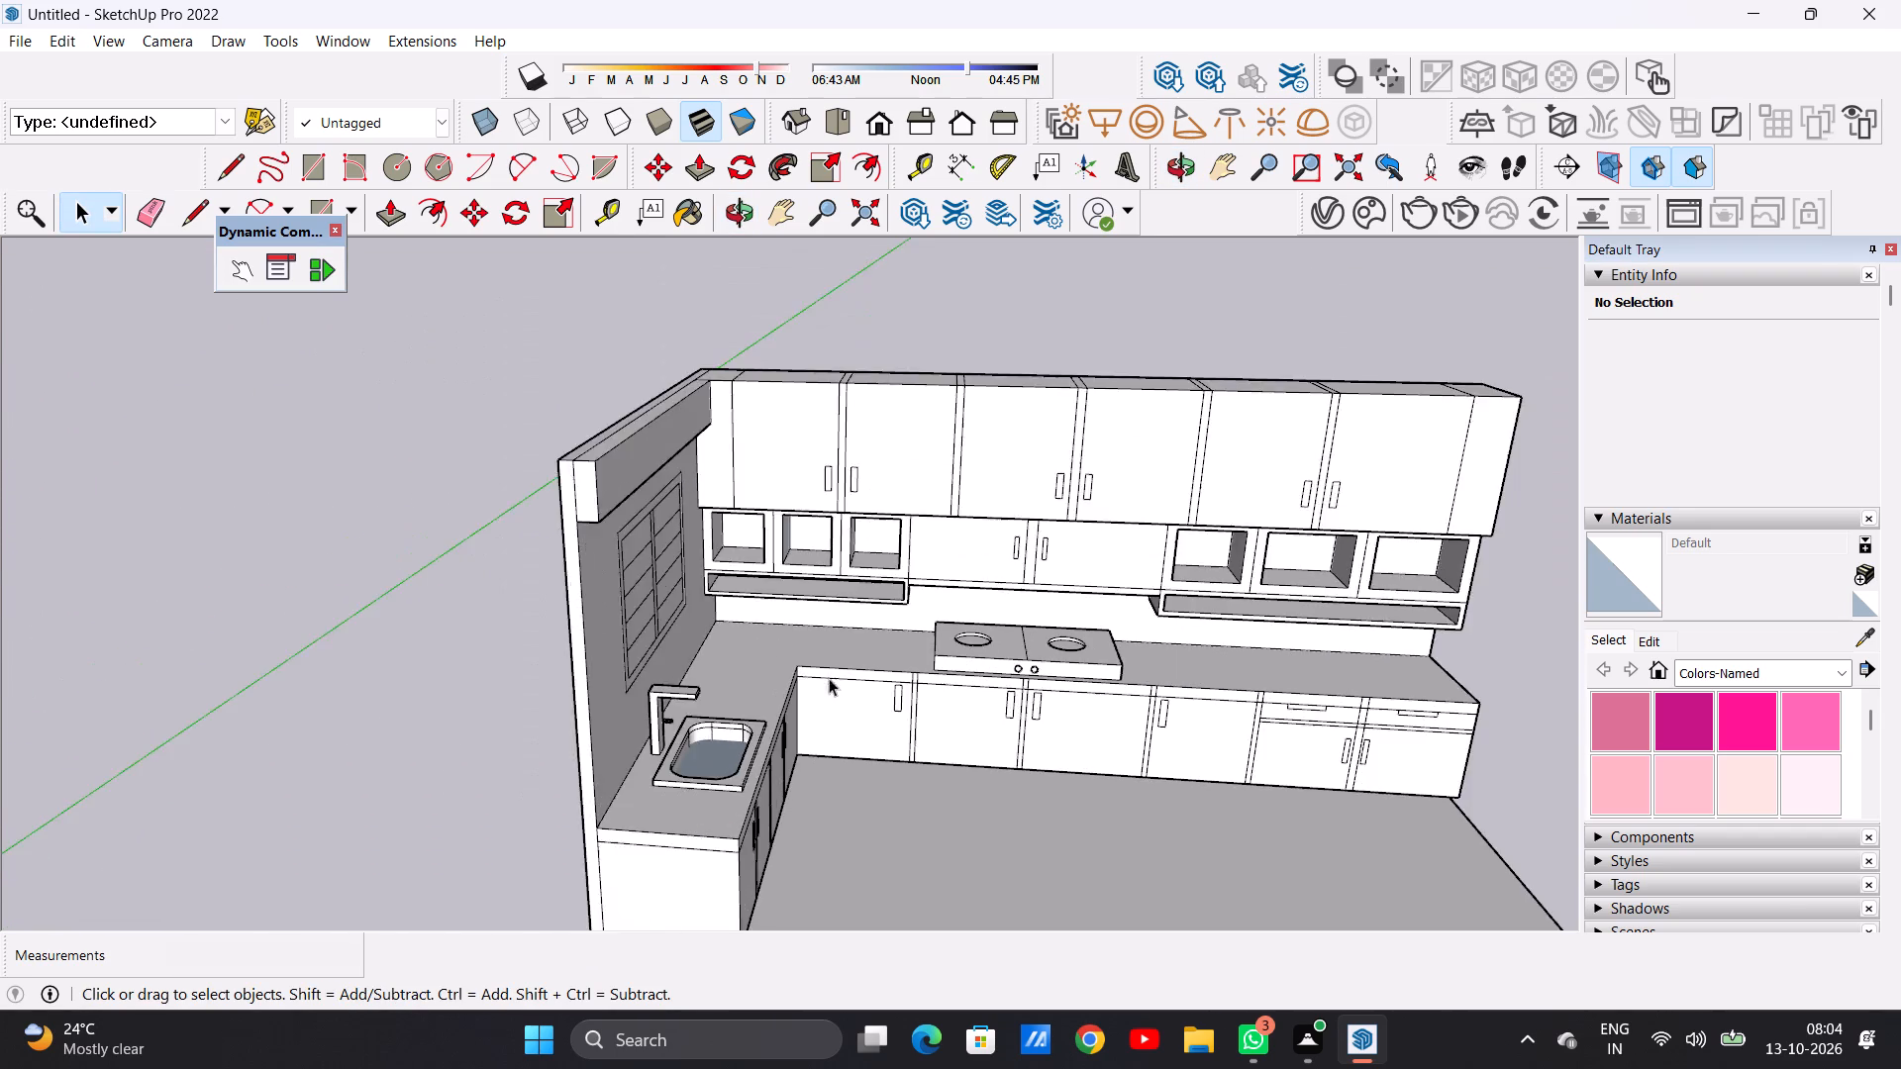
pyautogui.scroll(-6, 829, 678)
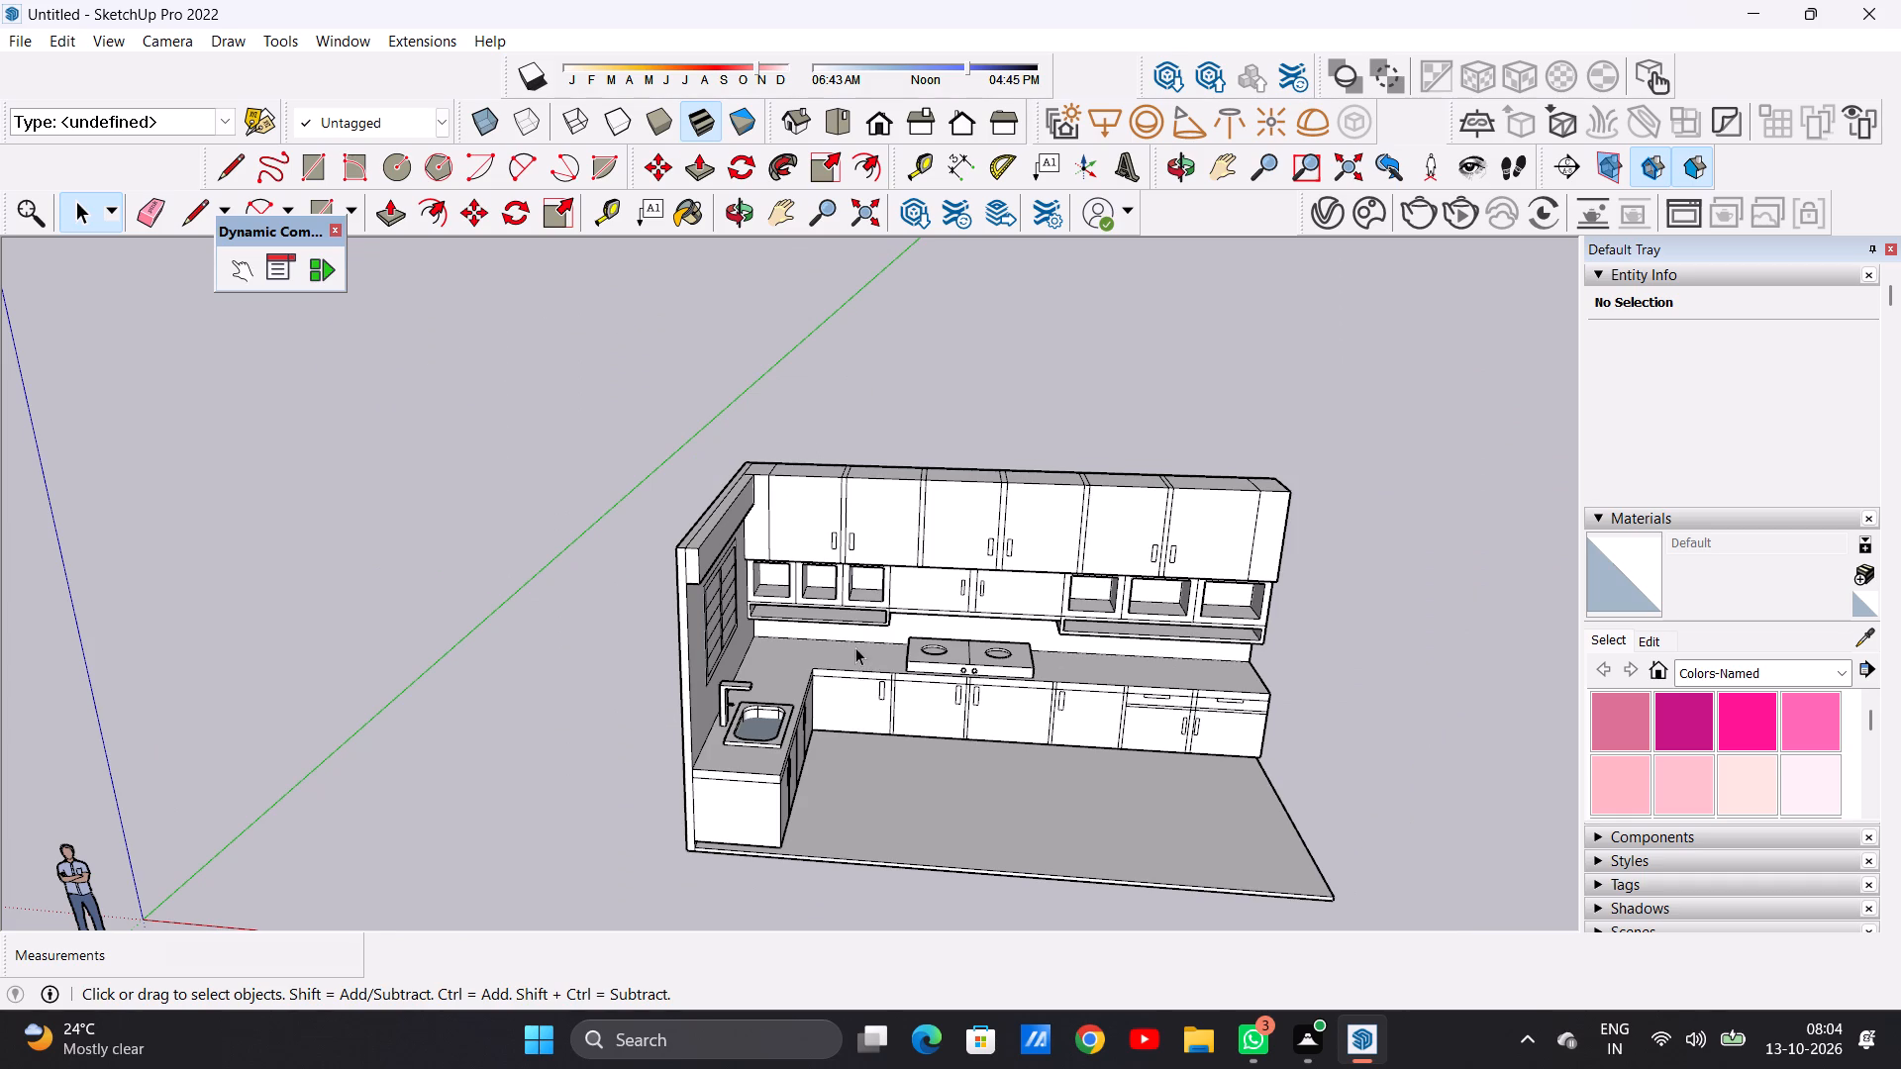
pyautogui.scroll(-5, 851, 644)
pyautogui.scroll(6, 851, 653)
pyautogui.moveTo(858, 745); pyautogui.dragTo(442, 678, button='middle')
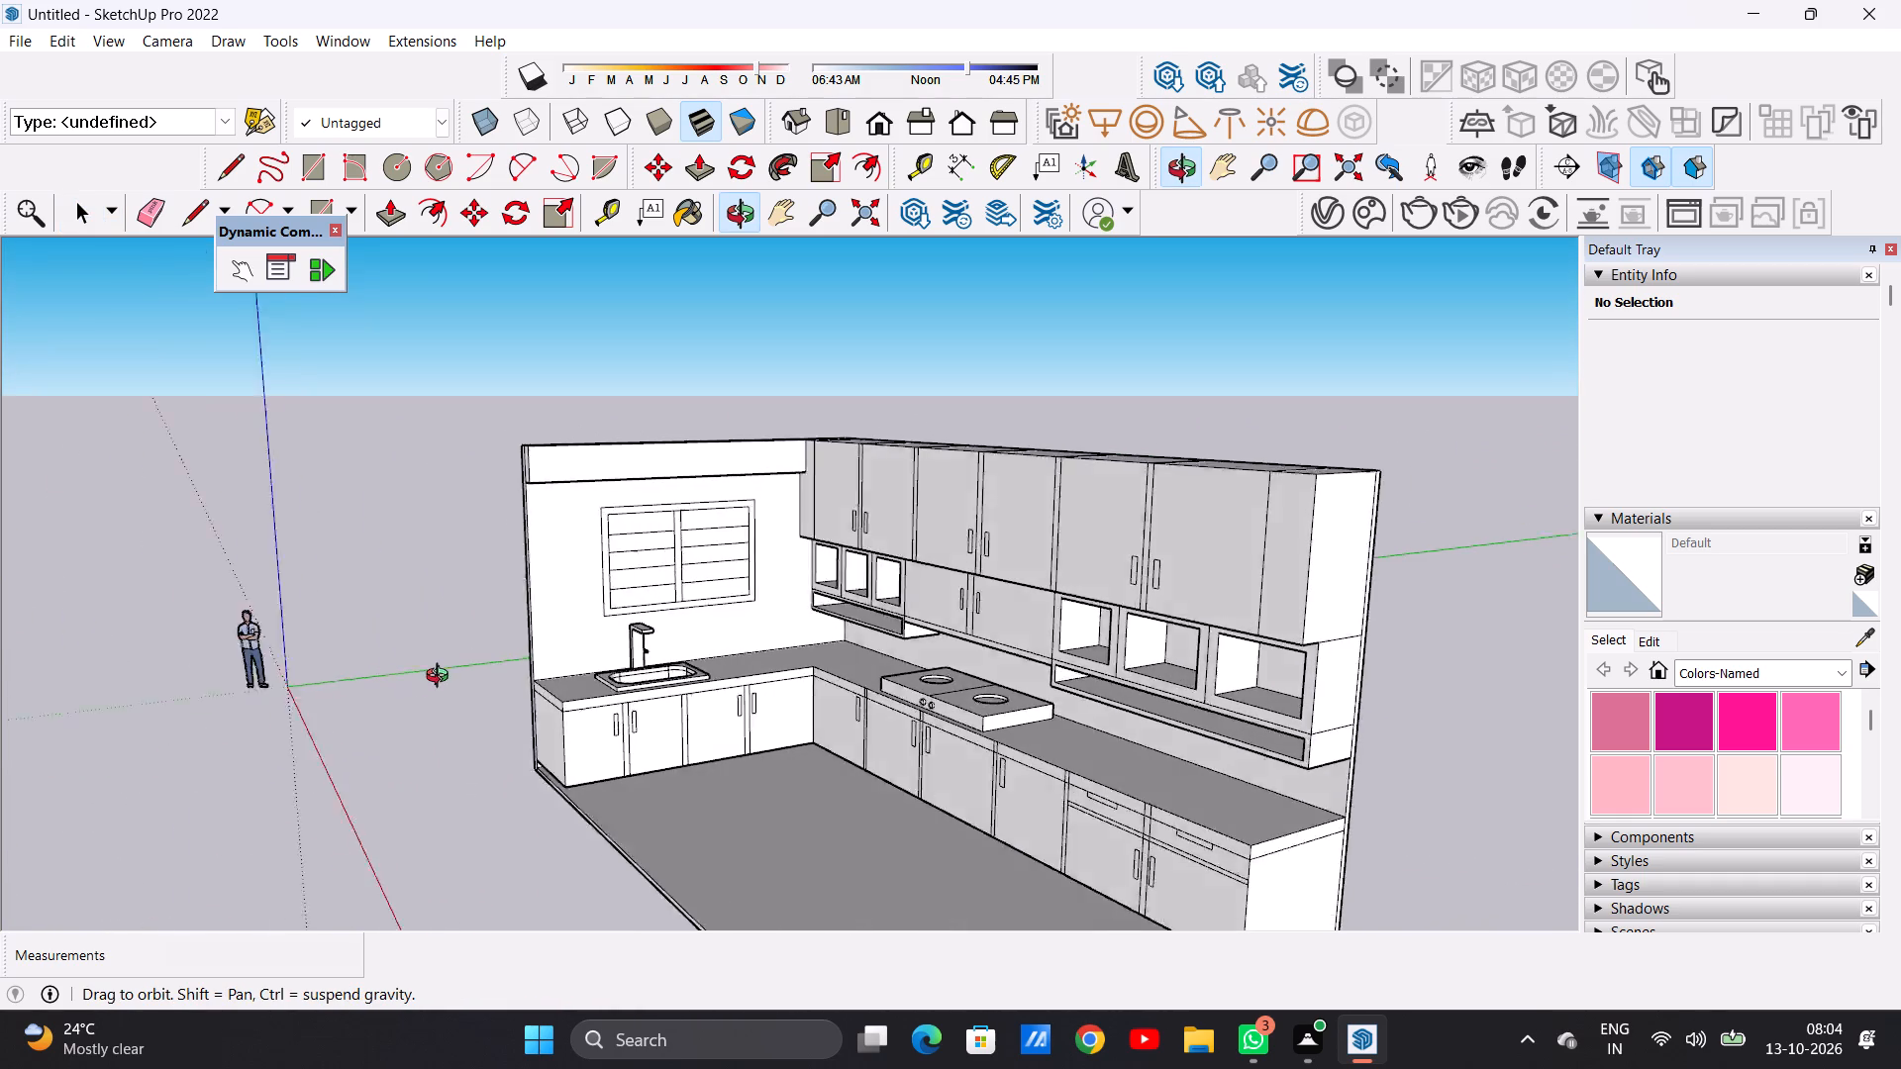
pyautogui.moveTo(442, 678); pyautogui.dragTo(743, 805, button='middle')
pyautogui.scroll(-5, 720, 660)
pyautogui.scroll(8, 783, 718)
pyautogui.scroll(-6, 773, 598)
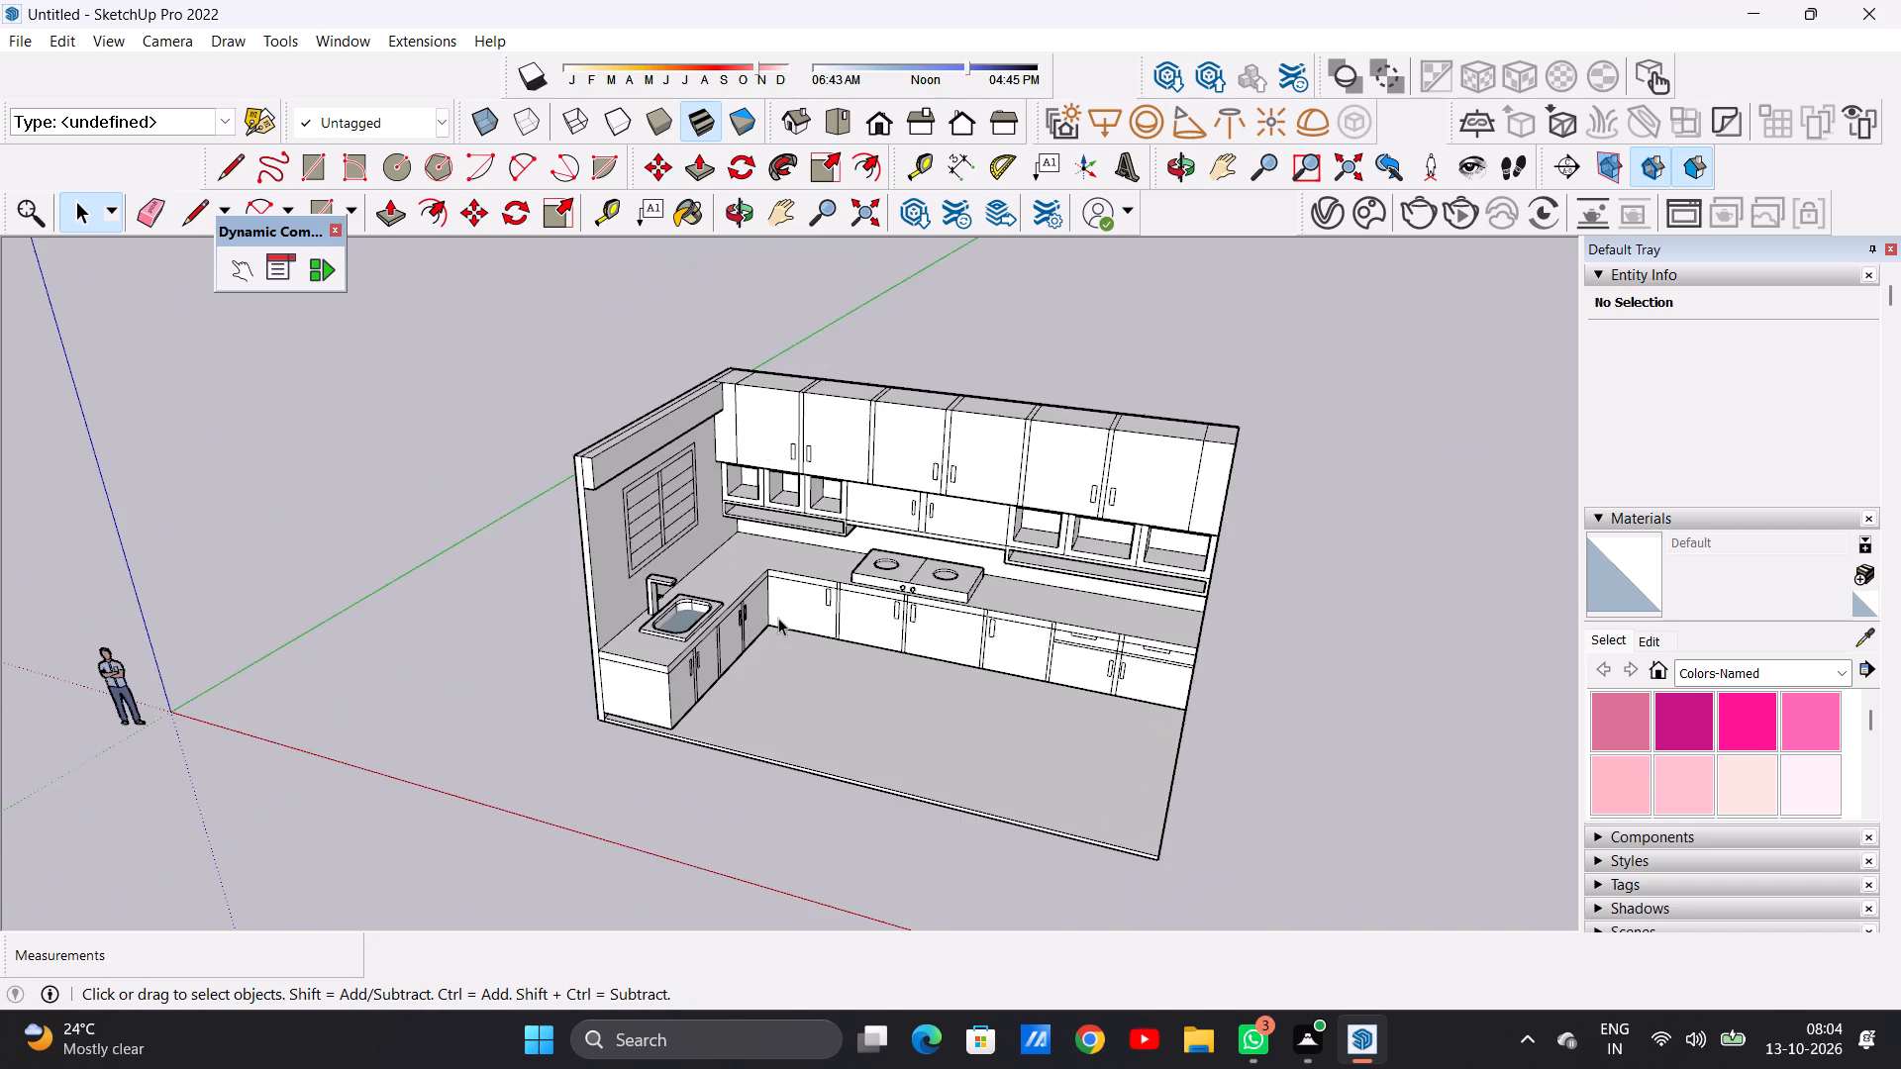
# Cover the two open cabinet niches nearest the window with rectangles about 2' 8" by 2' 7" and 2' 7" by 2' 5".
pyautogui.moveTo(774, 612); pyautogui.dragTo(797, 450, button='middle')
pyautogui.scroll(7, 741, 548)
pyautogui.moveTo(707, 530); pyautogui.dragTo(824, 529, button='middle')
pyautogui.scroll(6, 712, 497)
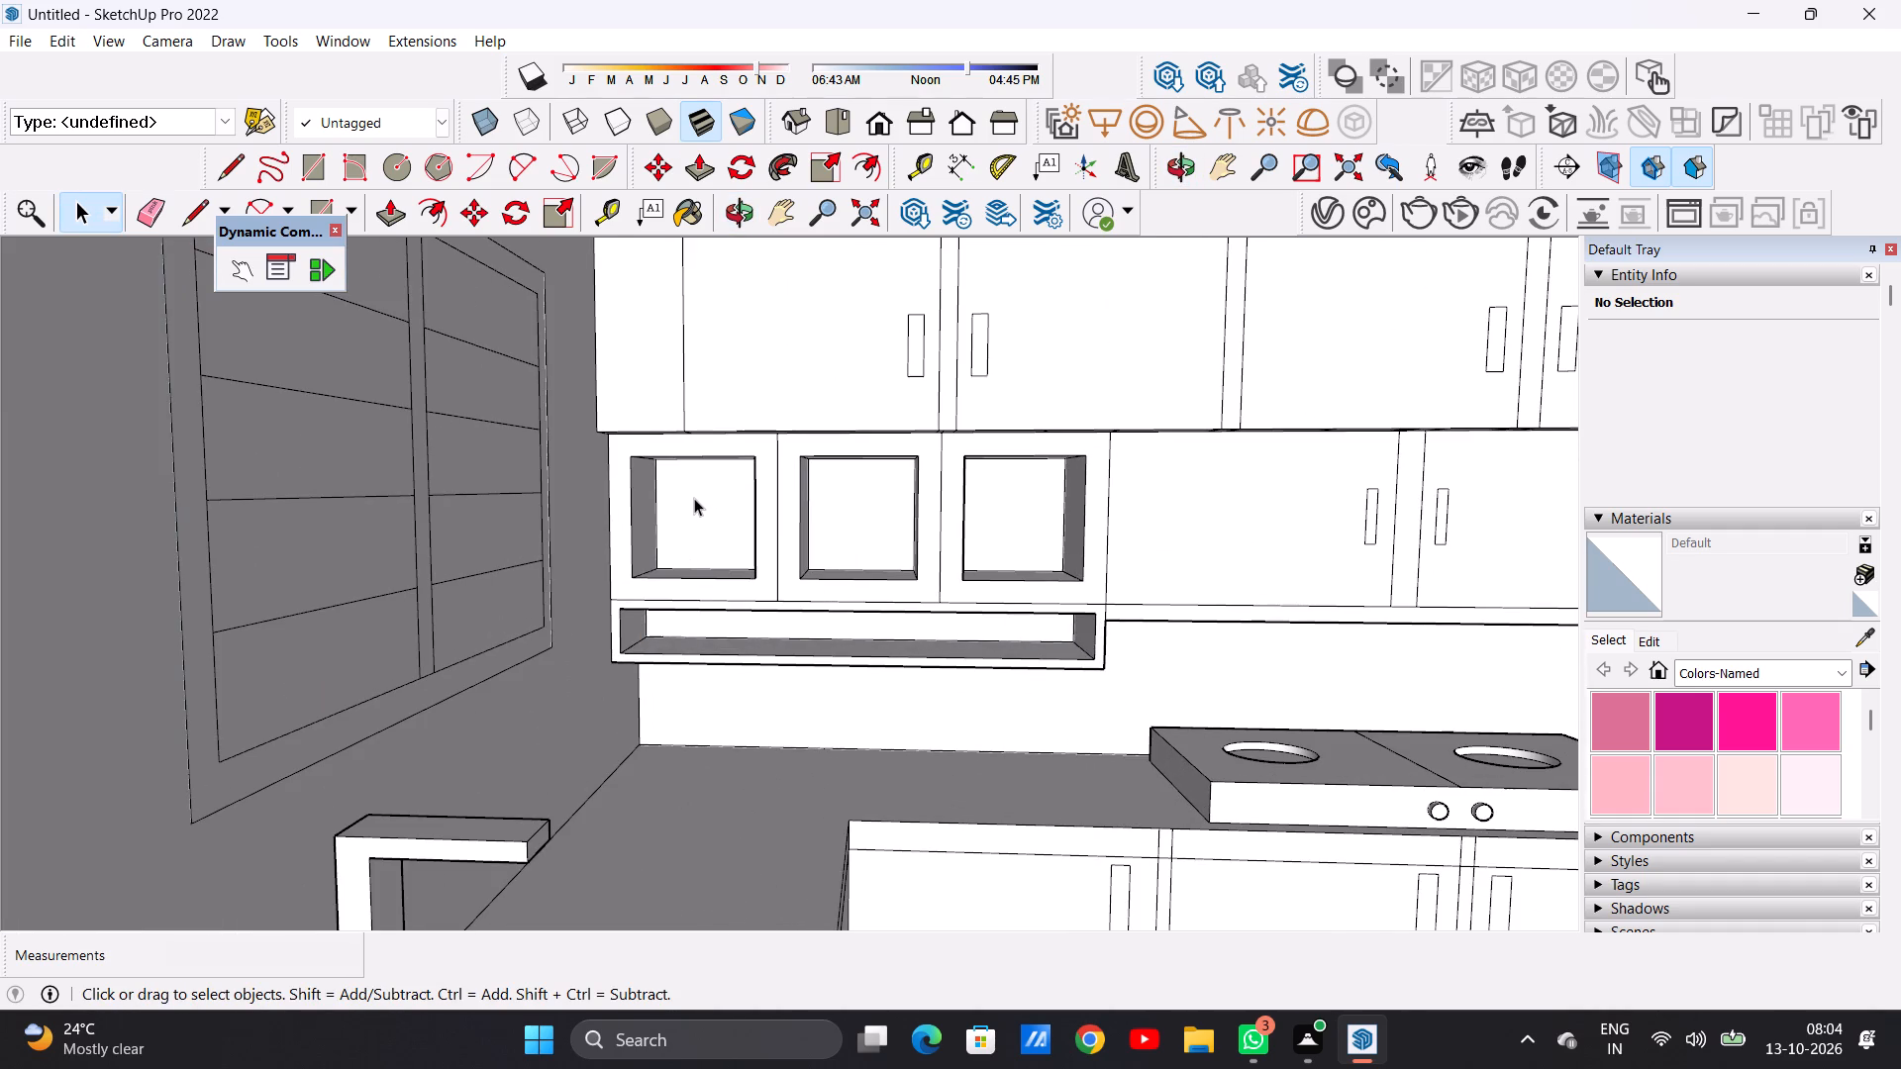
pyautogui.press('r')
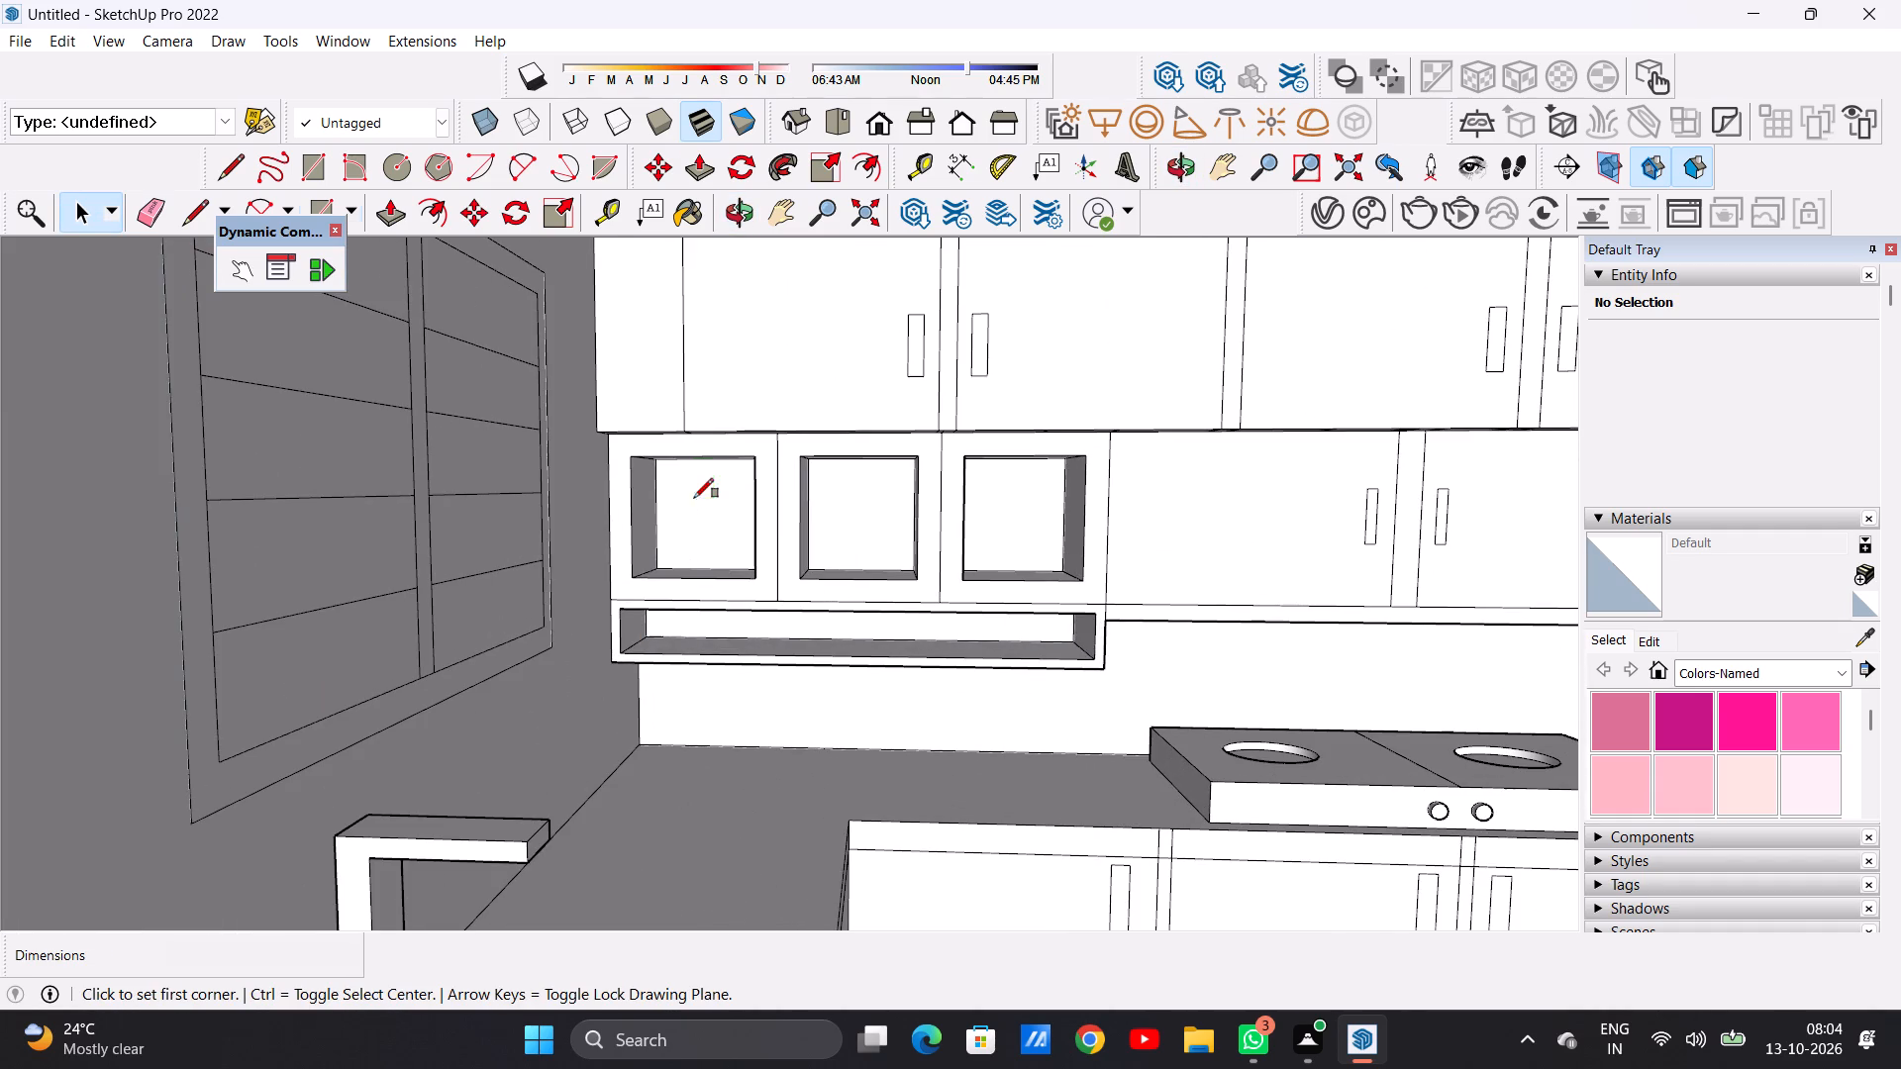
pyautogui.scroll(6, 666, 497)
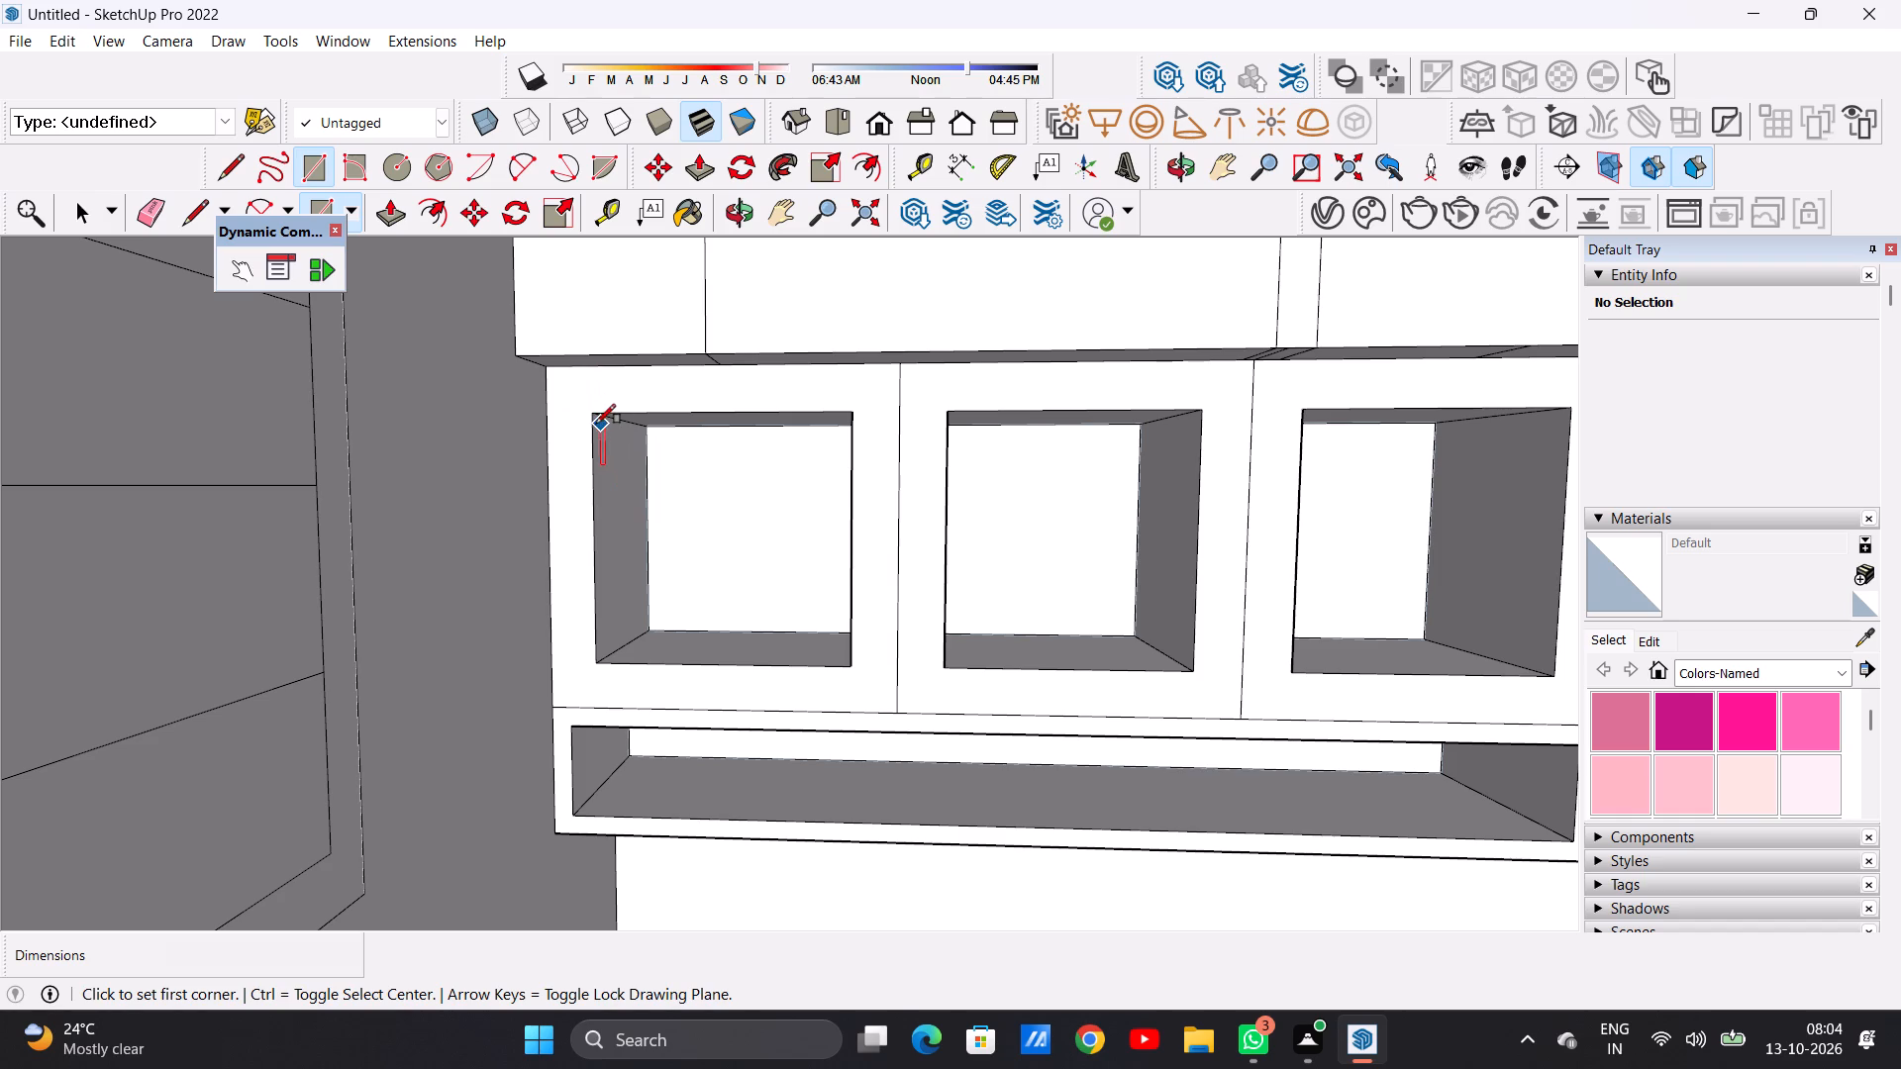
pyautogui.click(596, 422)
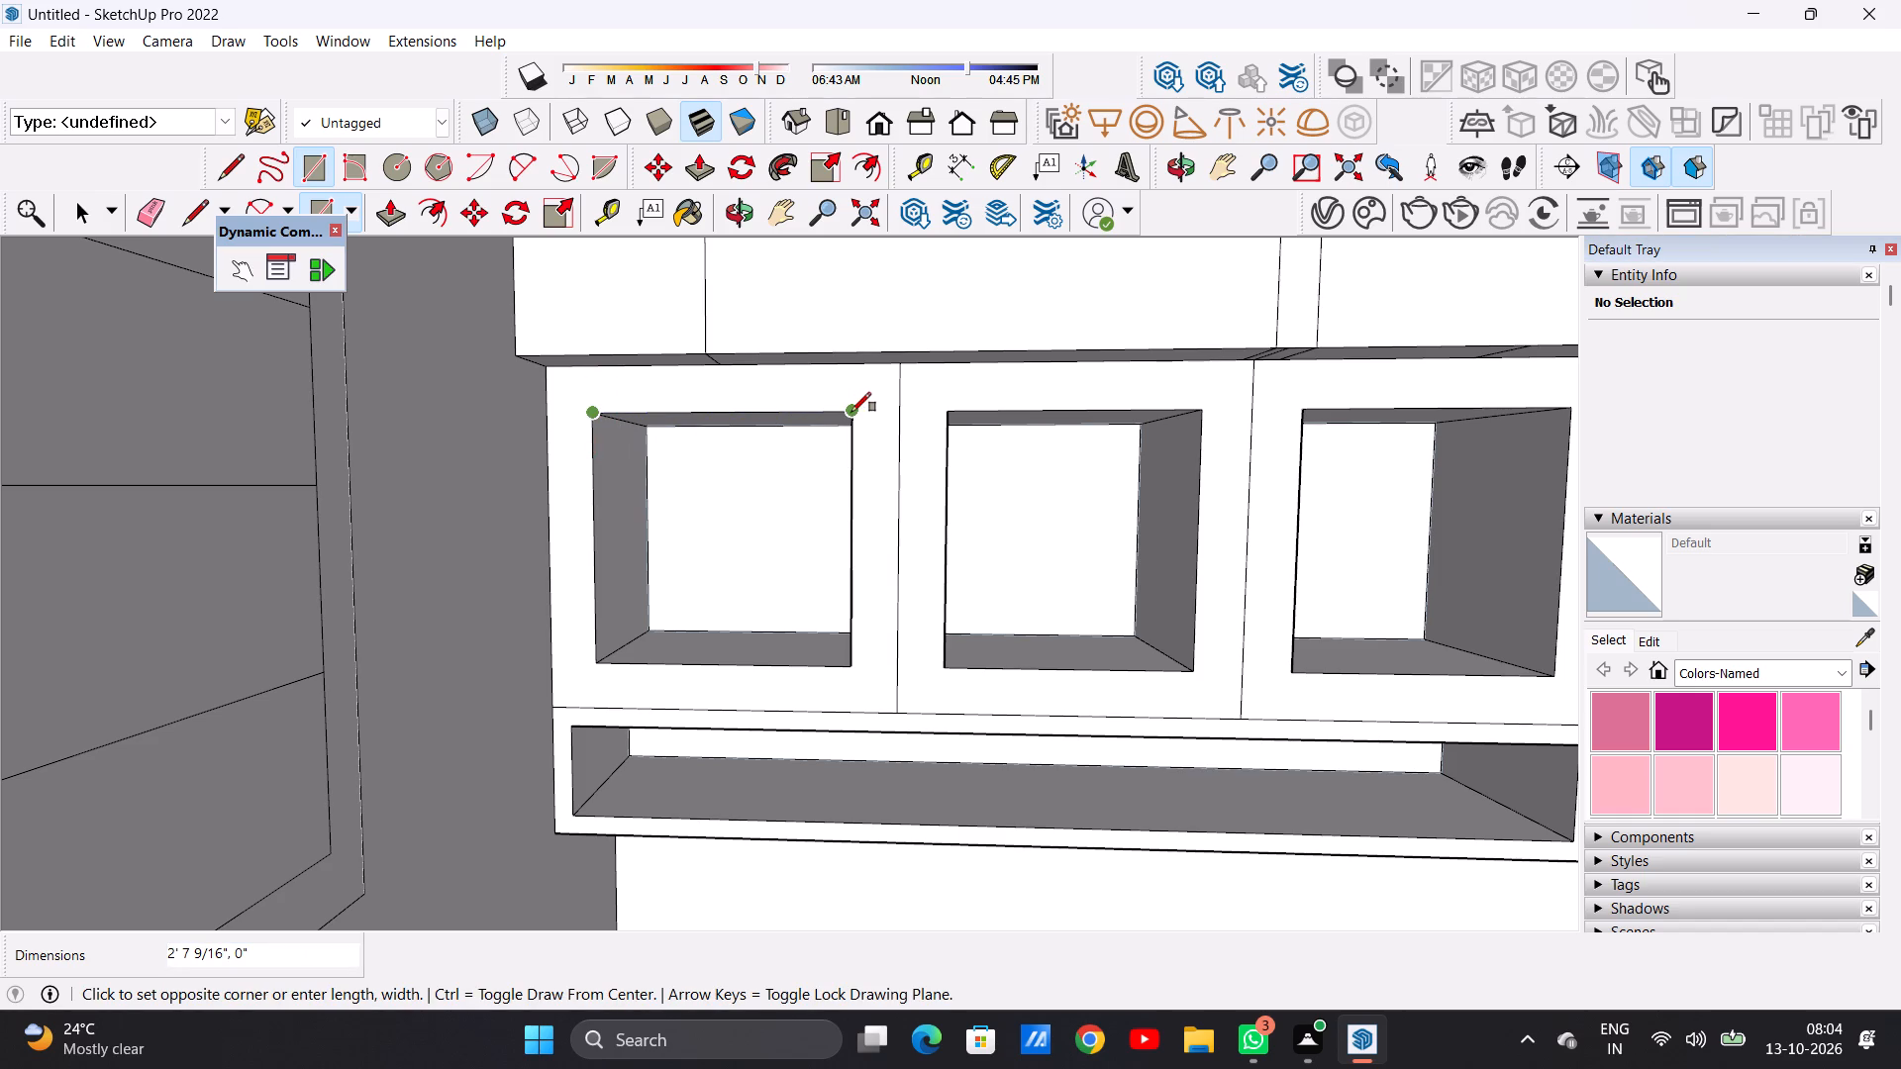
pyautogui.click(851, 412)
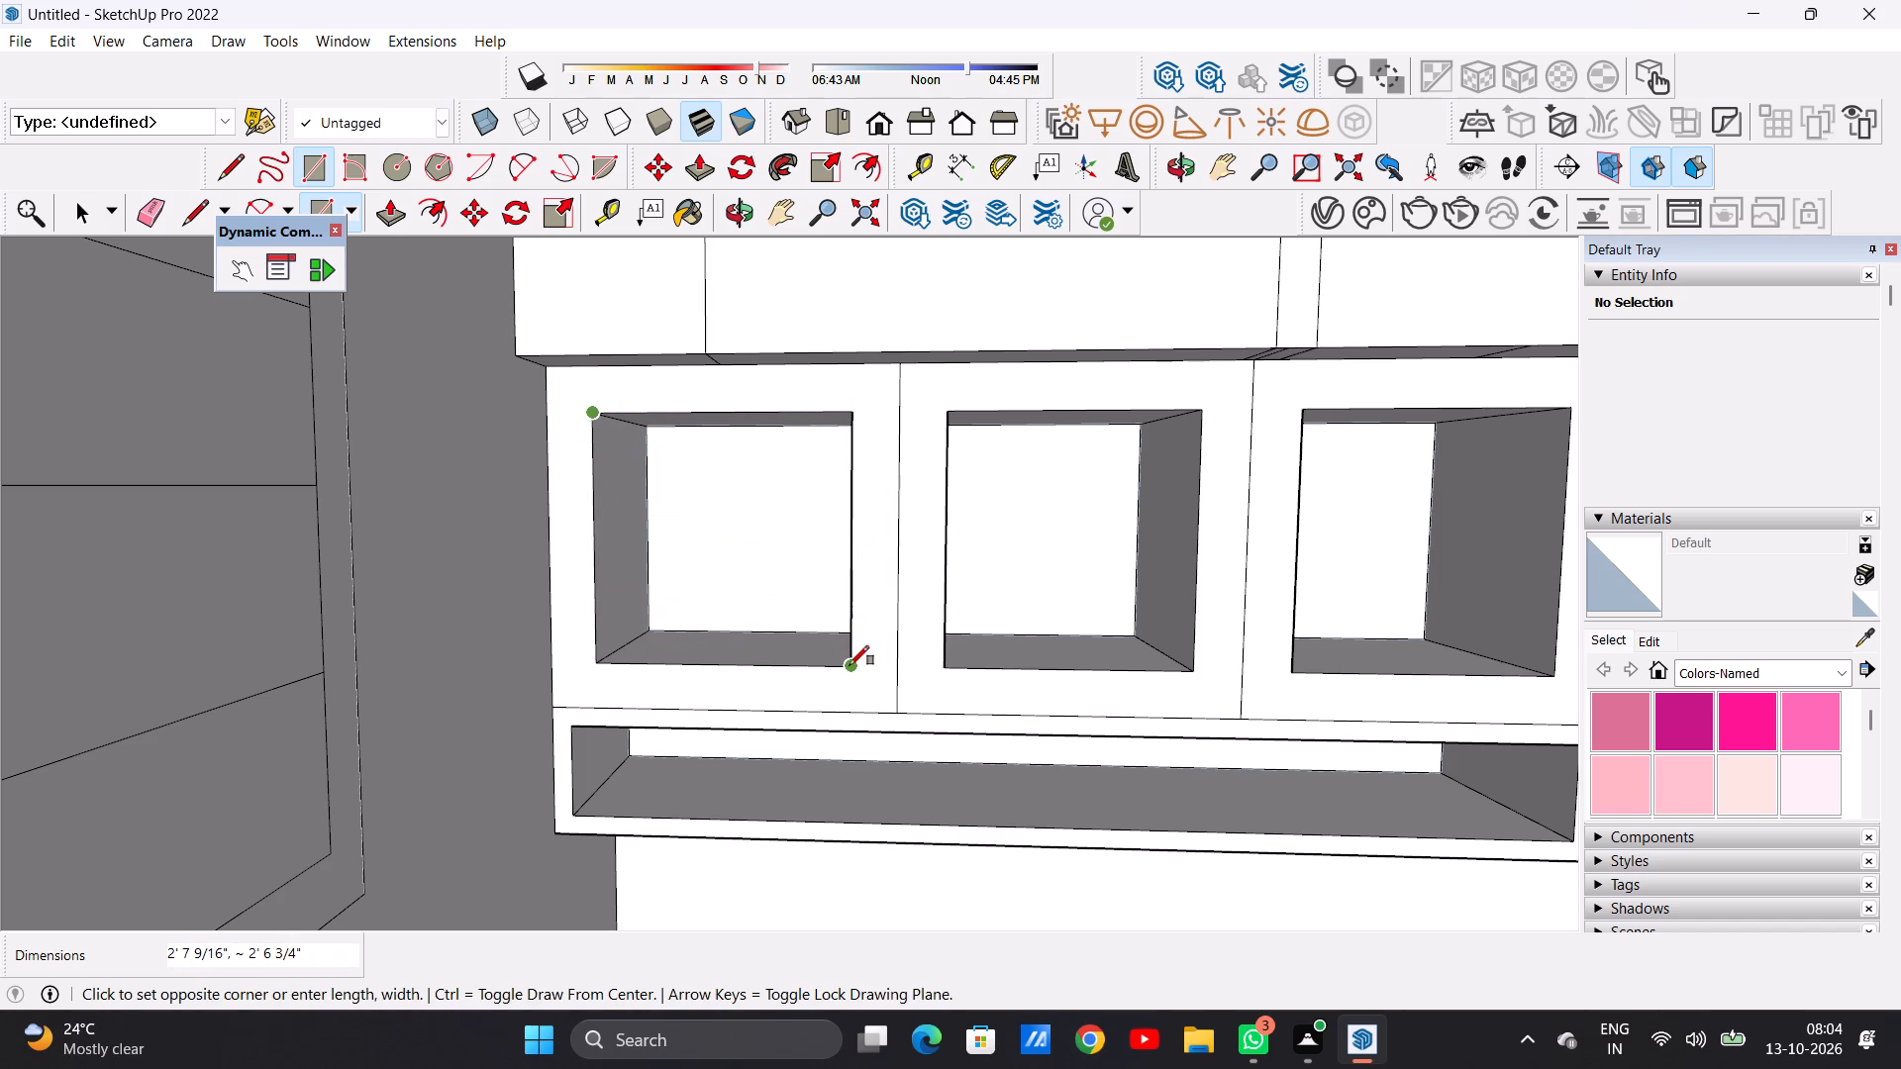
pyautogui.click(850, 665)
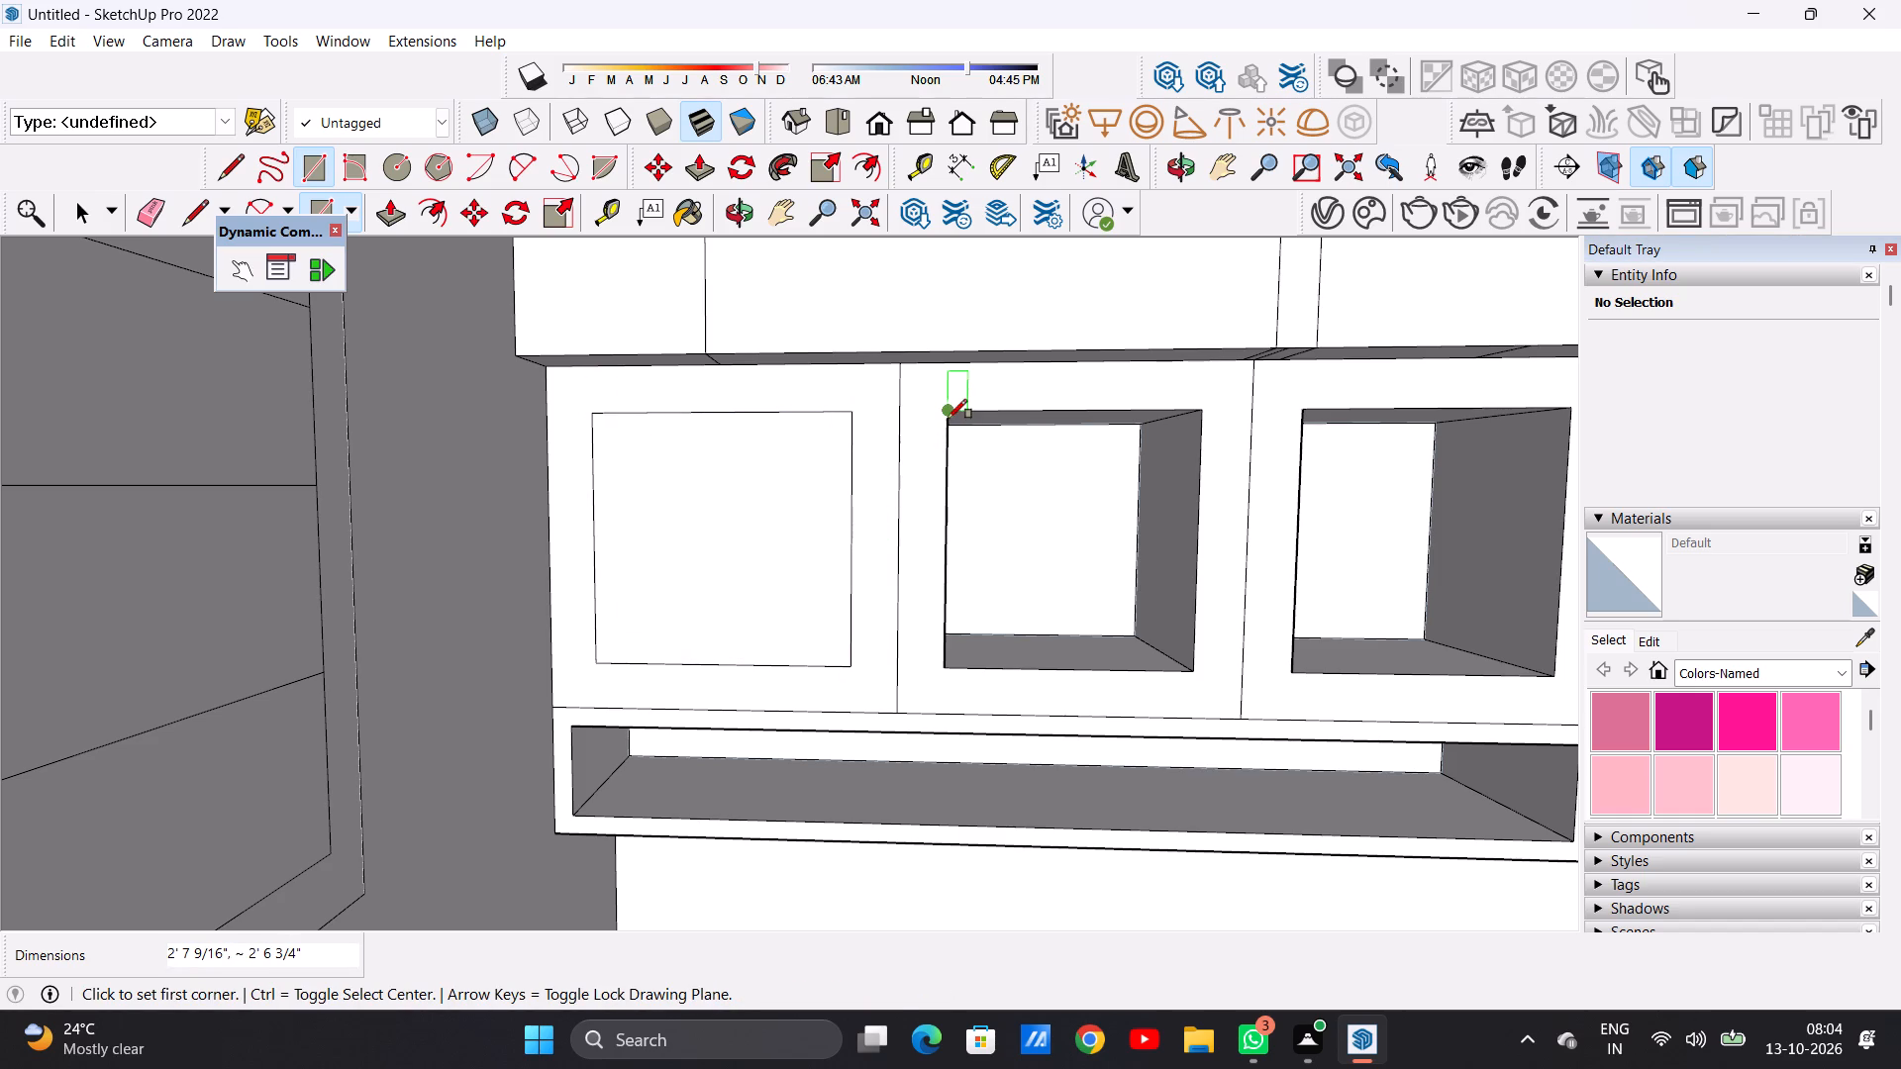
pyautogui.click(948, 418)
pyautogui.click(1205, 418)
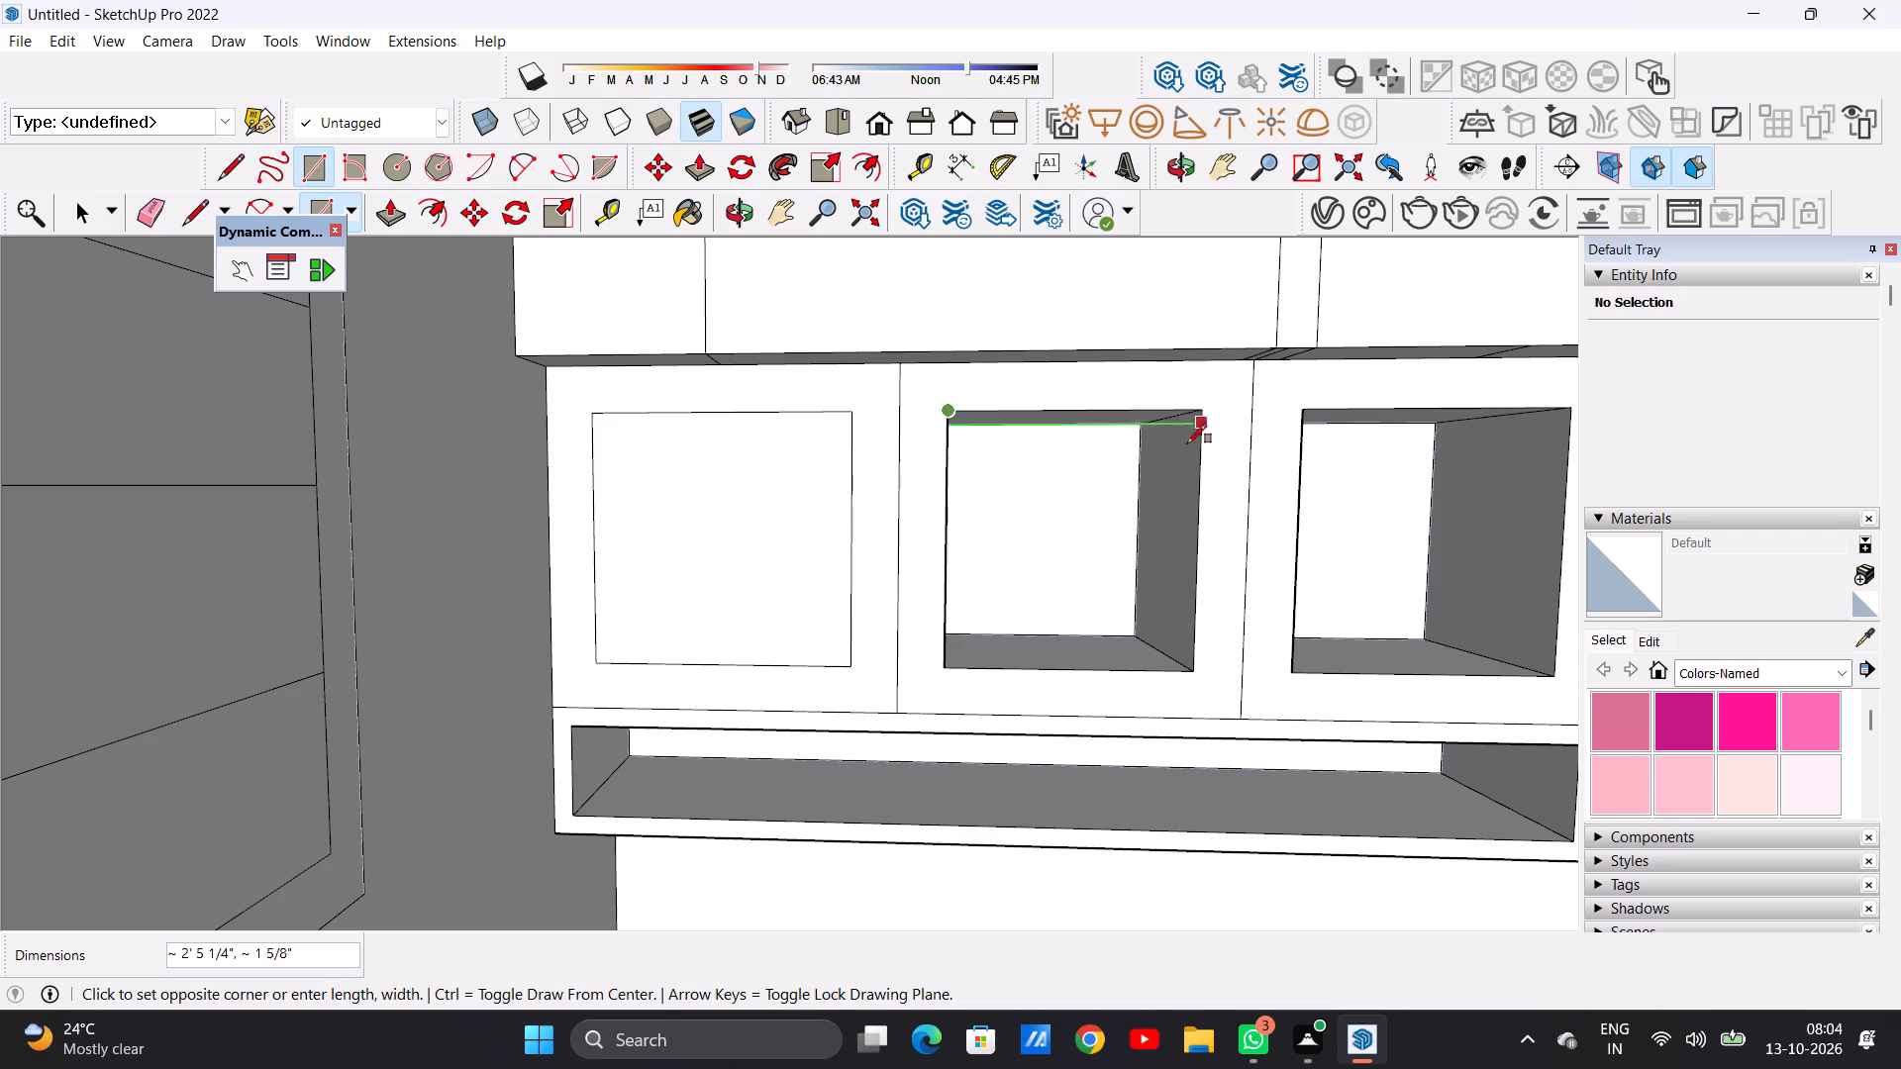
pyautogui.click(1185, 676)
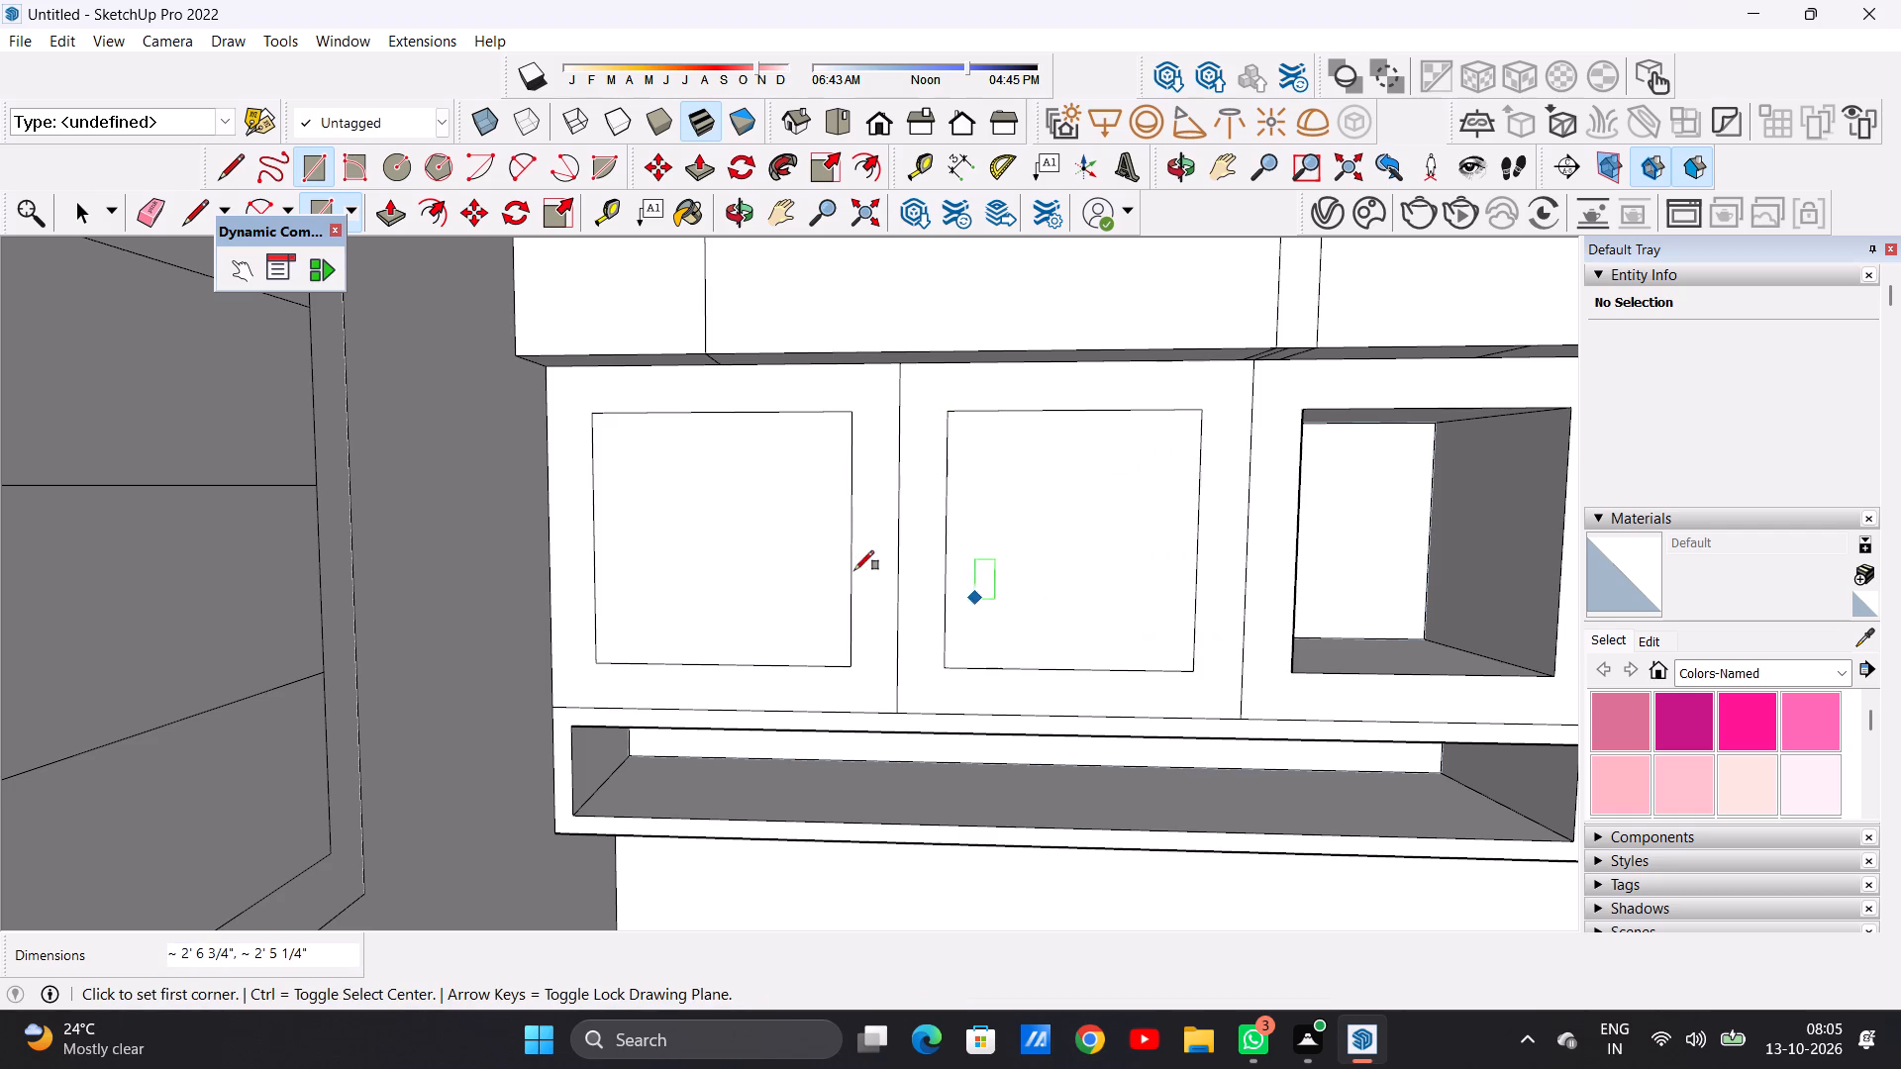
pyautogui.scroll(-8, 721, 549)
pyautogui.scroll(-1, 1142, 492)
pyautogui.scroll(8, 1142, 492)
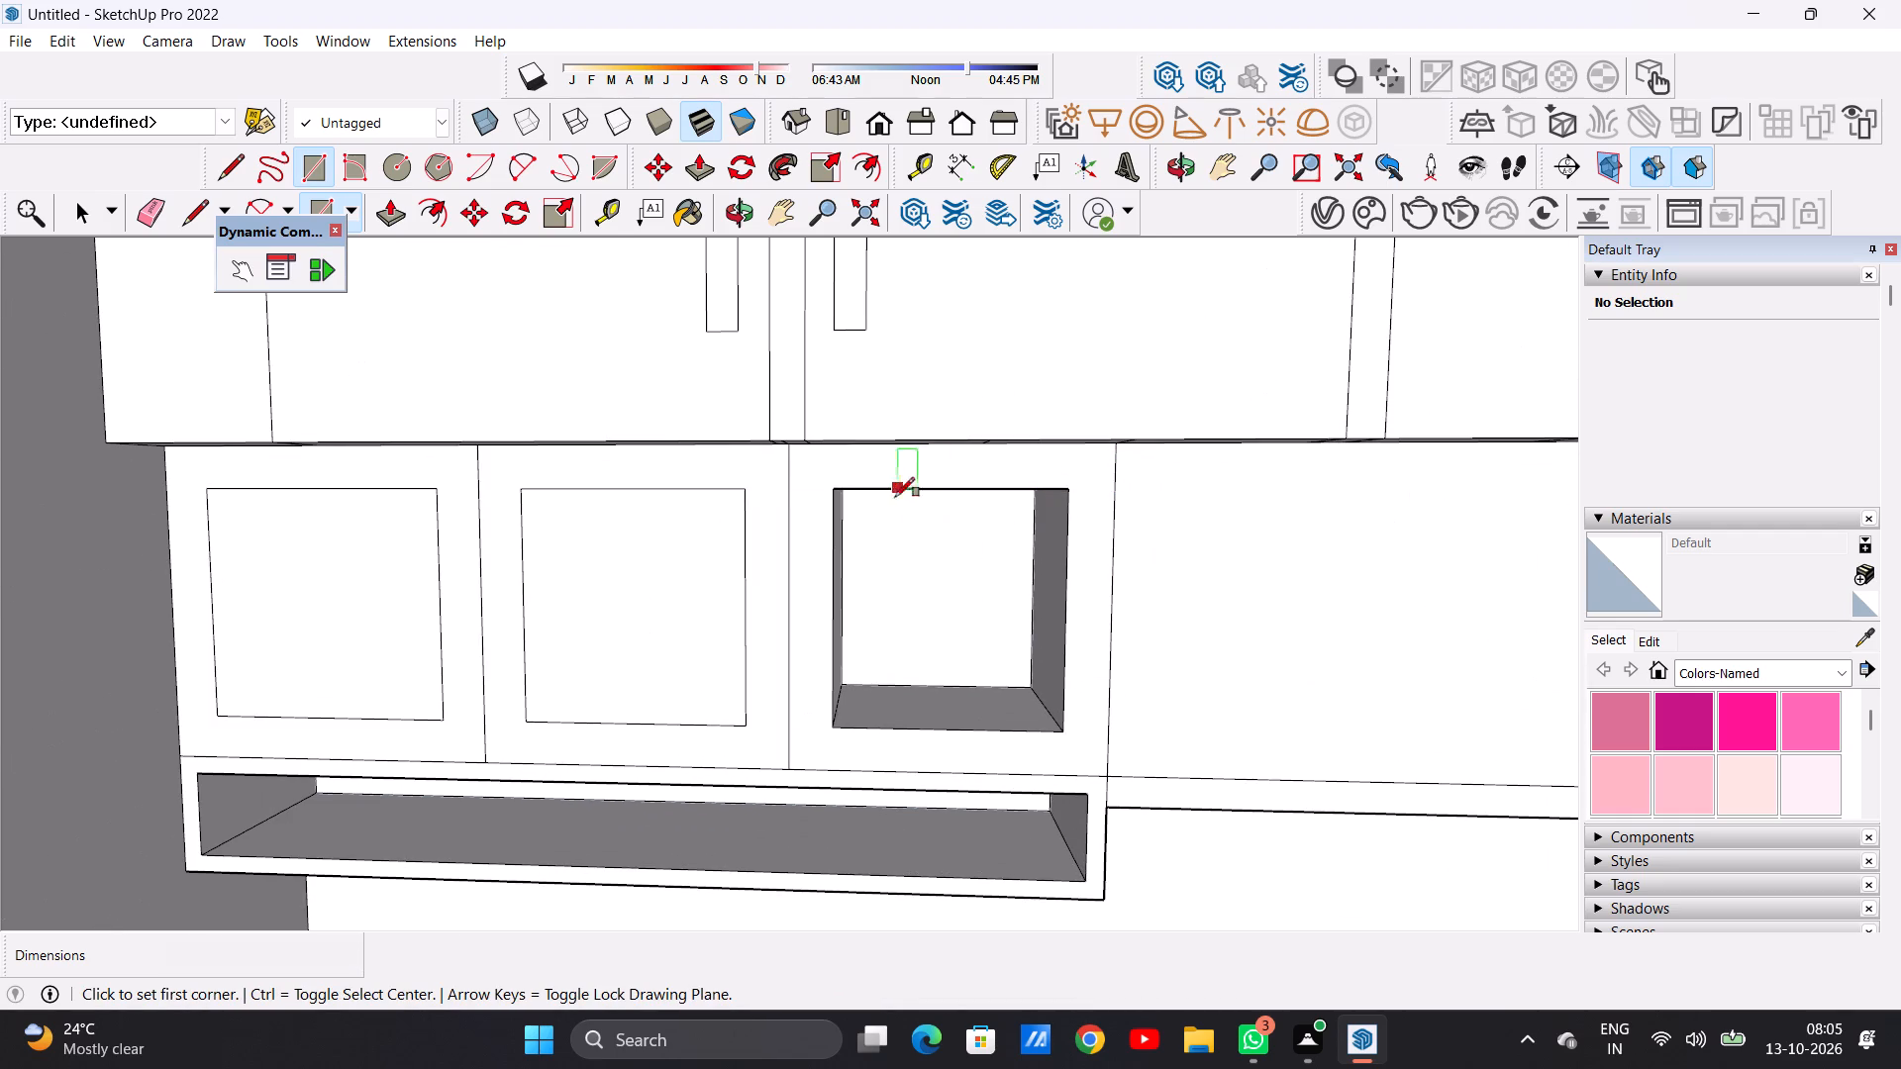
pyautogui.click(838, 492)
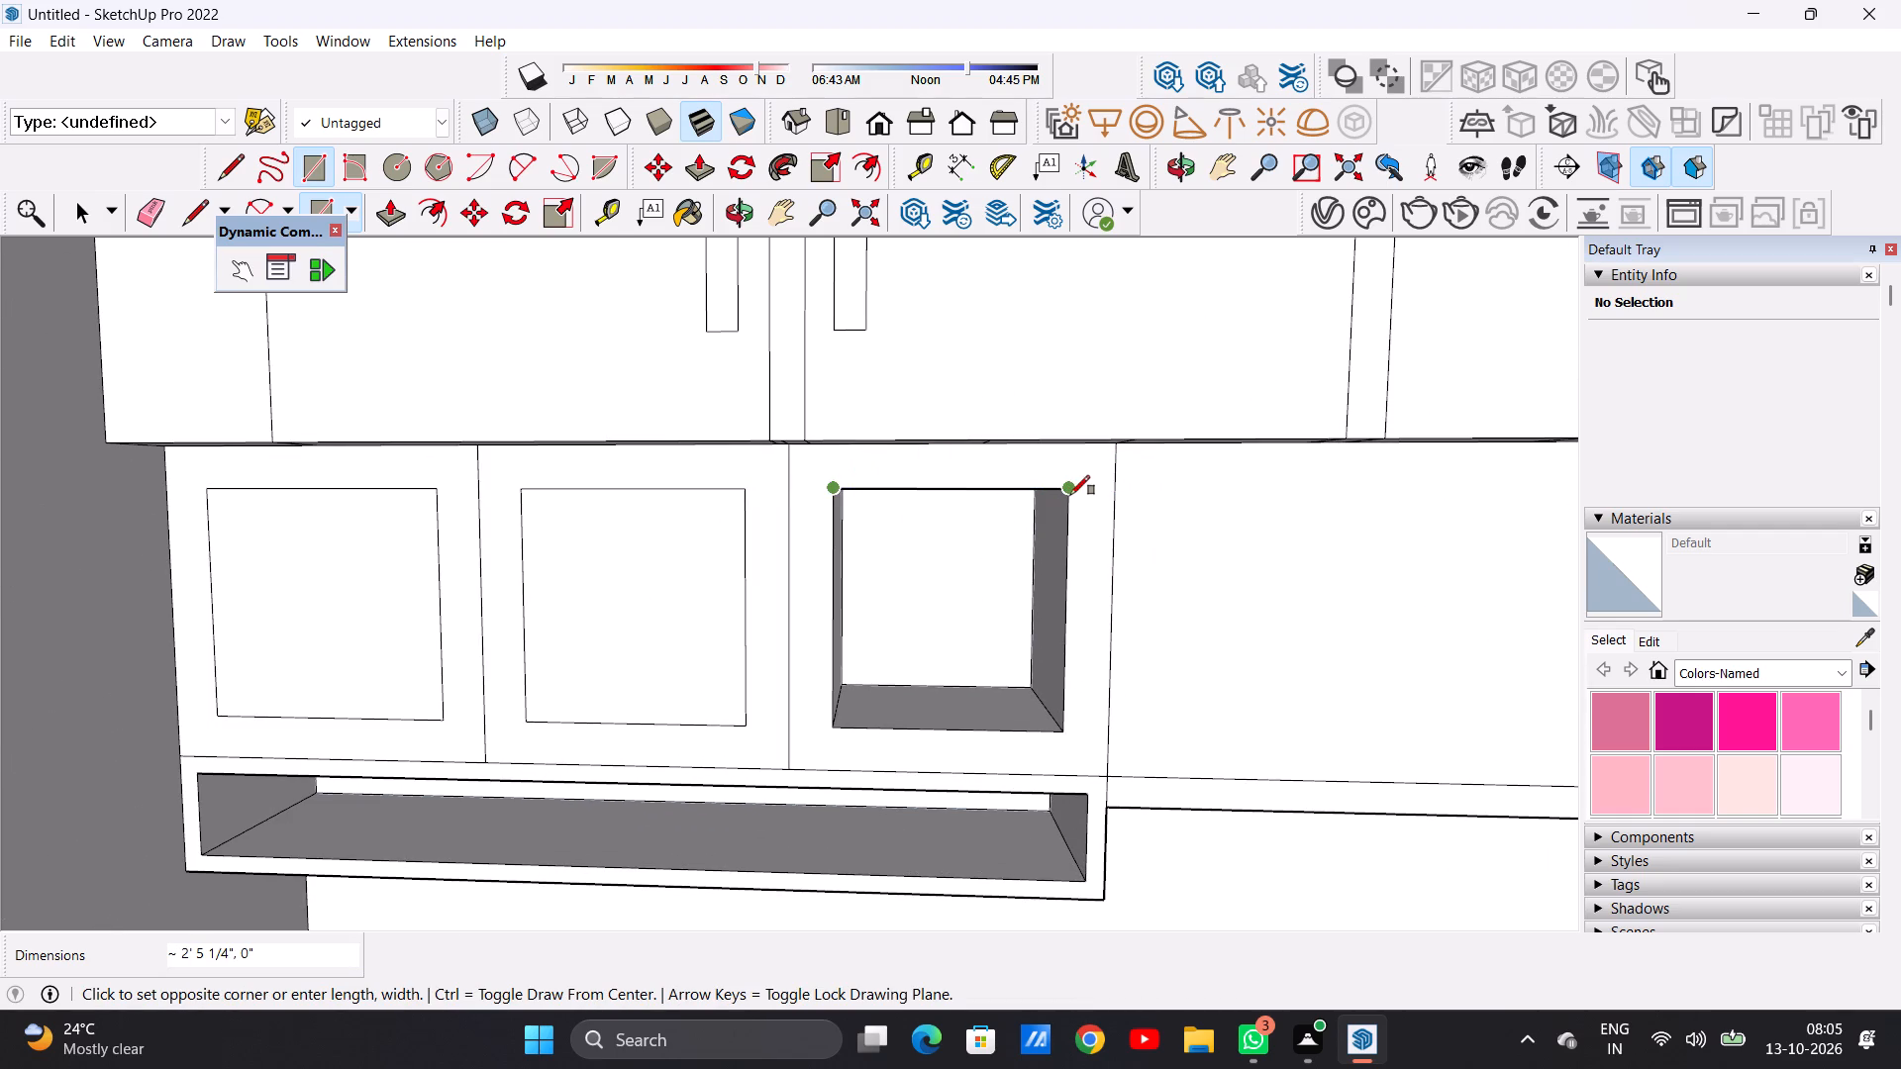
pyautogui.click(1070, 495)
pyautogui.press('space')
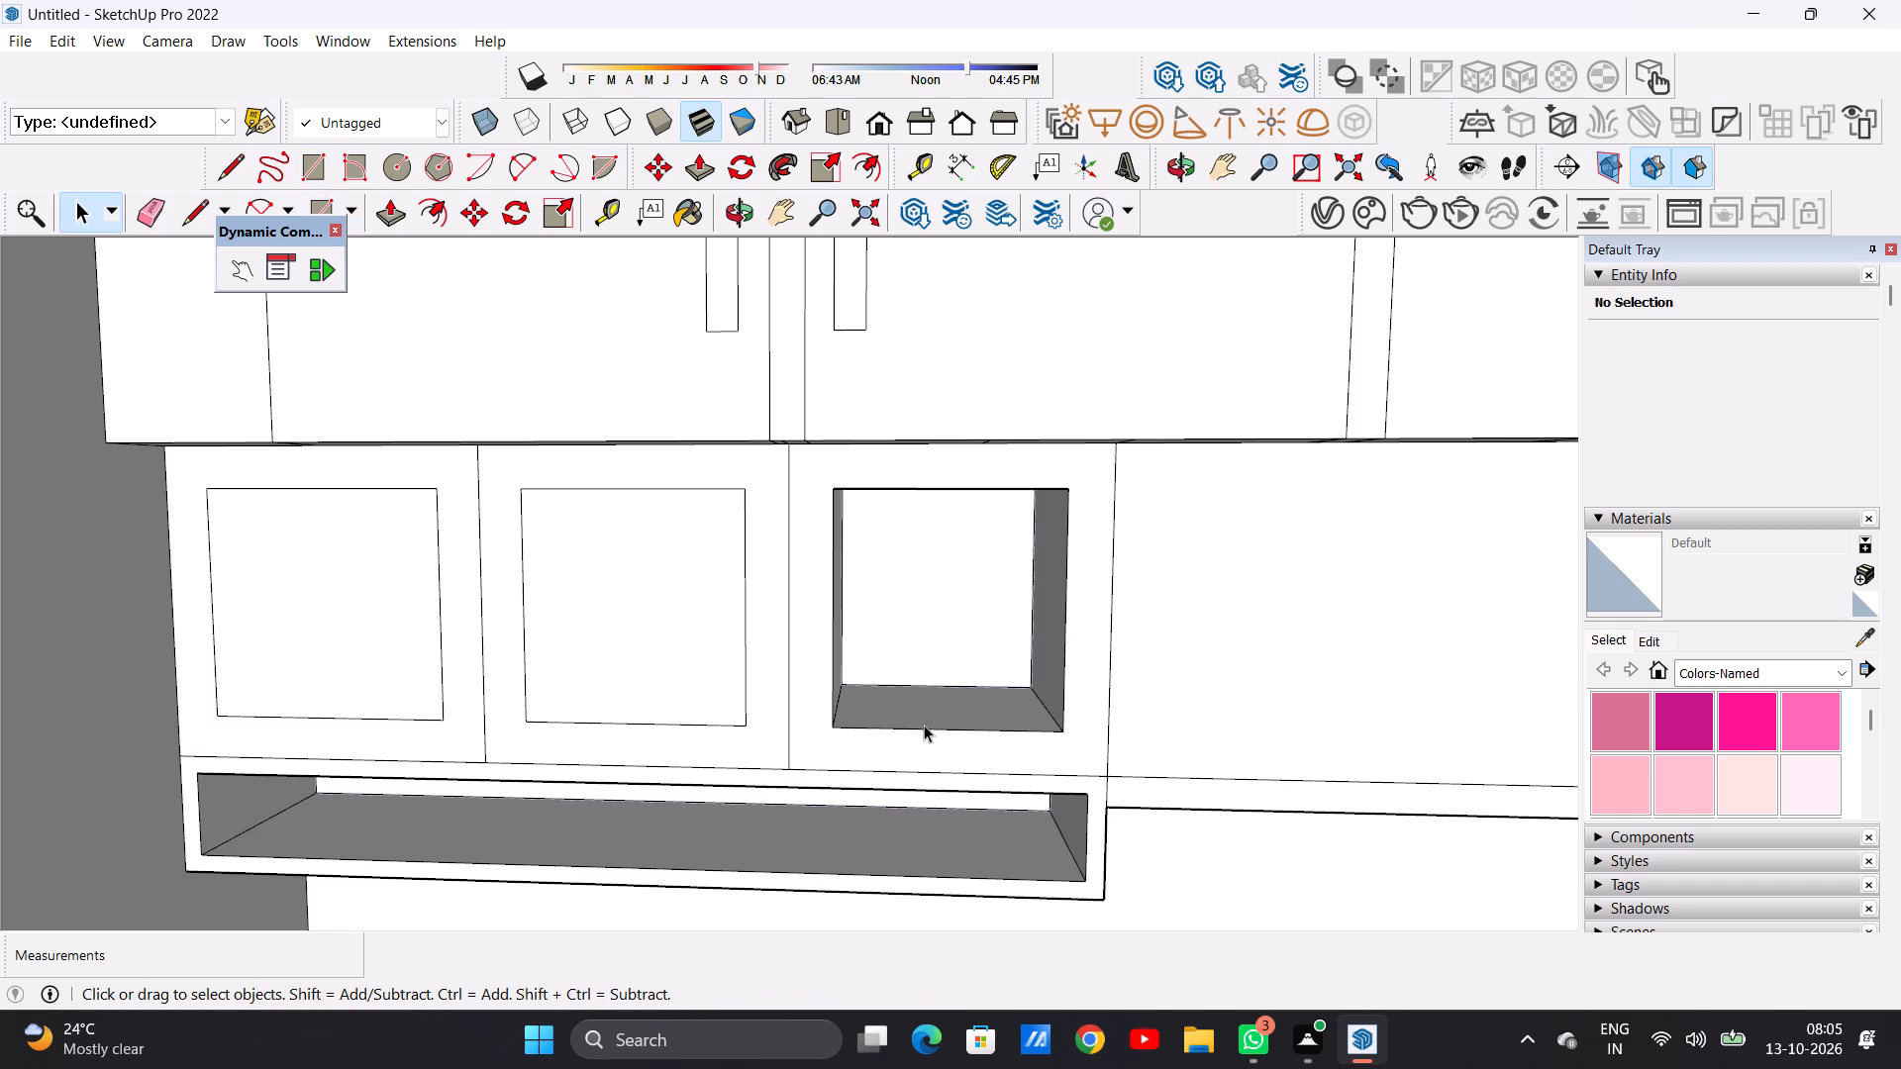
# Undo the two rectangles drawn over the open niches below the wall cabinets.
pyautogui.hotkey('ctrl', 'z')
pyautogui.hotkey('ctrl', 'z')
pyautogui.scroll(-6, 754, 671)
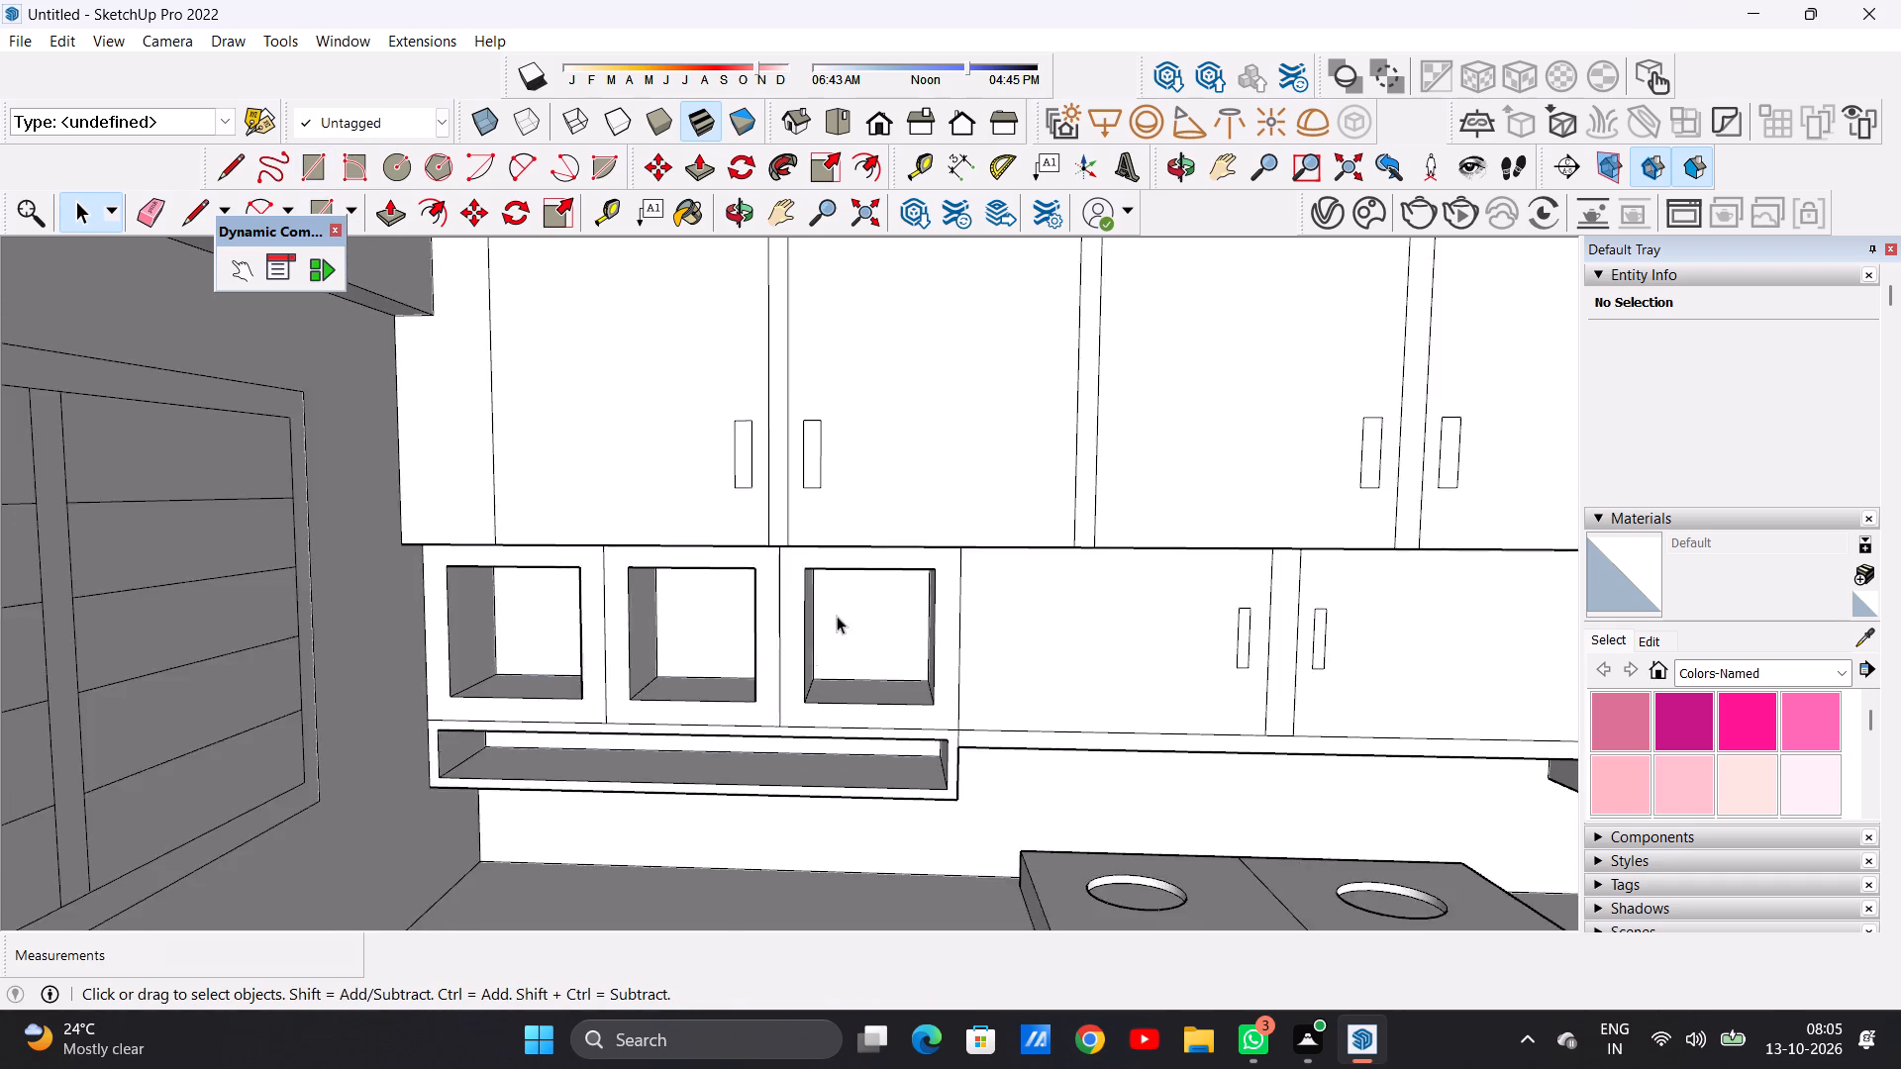
# Examine the whole kitchen from several angles and check the kitchen unit brief in Fuji.
pyautogui.scroll(-9, 837, 616)
pyautogui.moveTo(886, 710); pyautogui.dragTo(587, 706, button='middle')
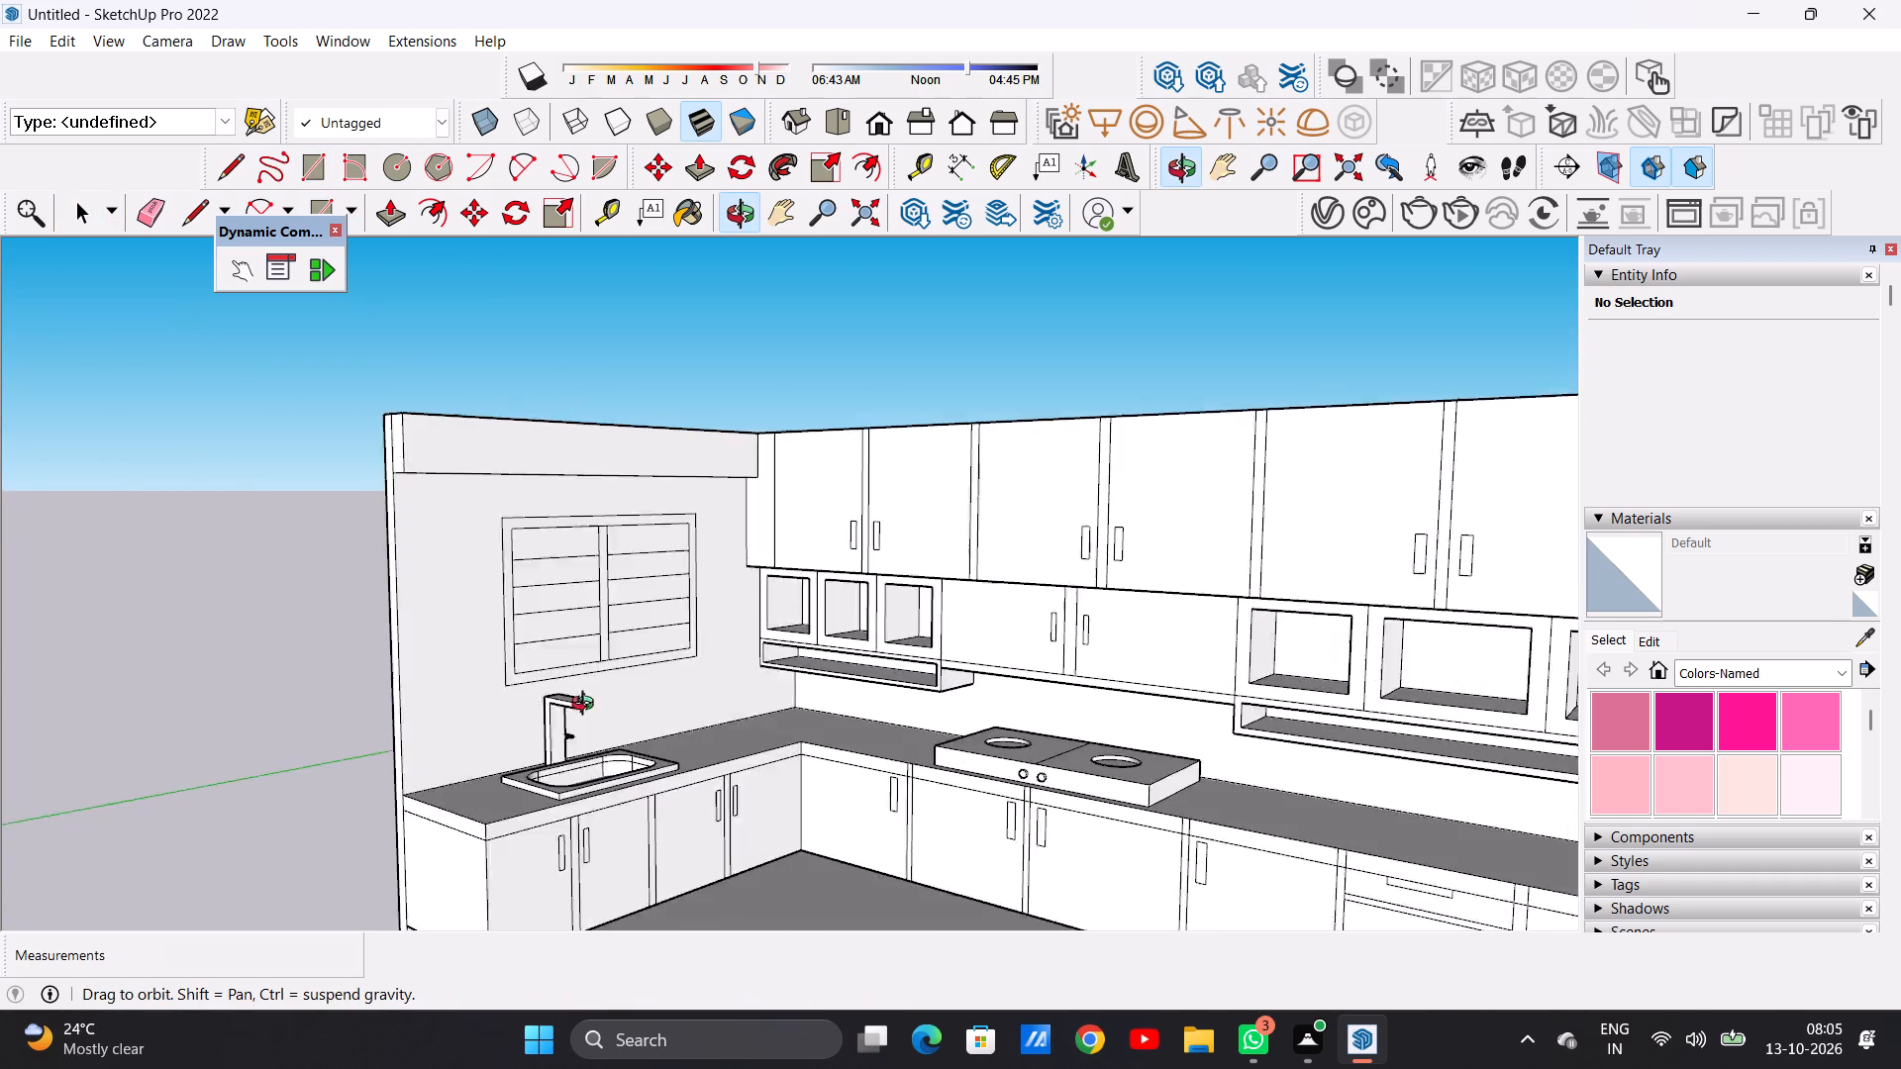
pyautogui.moveTo(587, 706); pyautogui.dragTo(753, 690, button='middle')
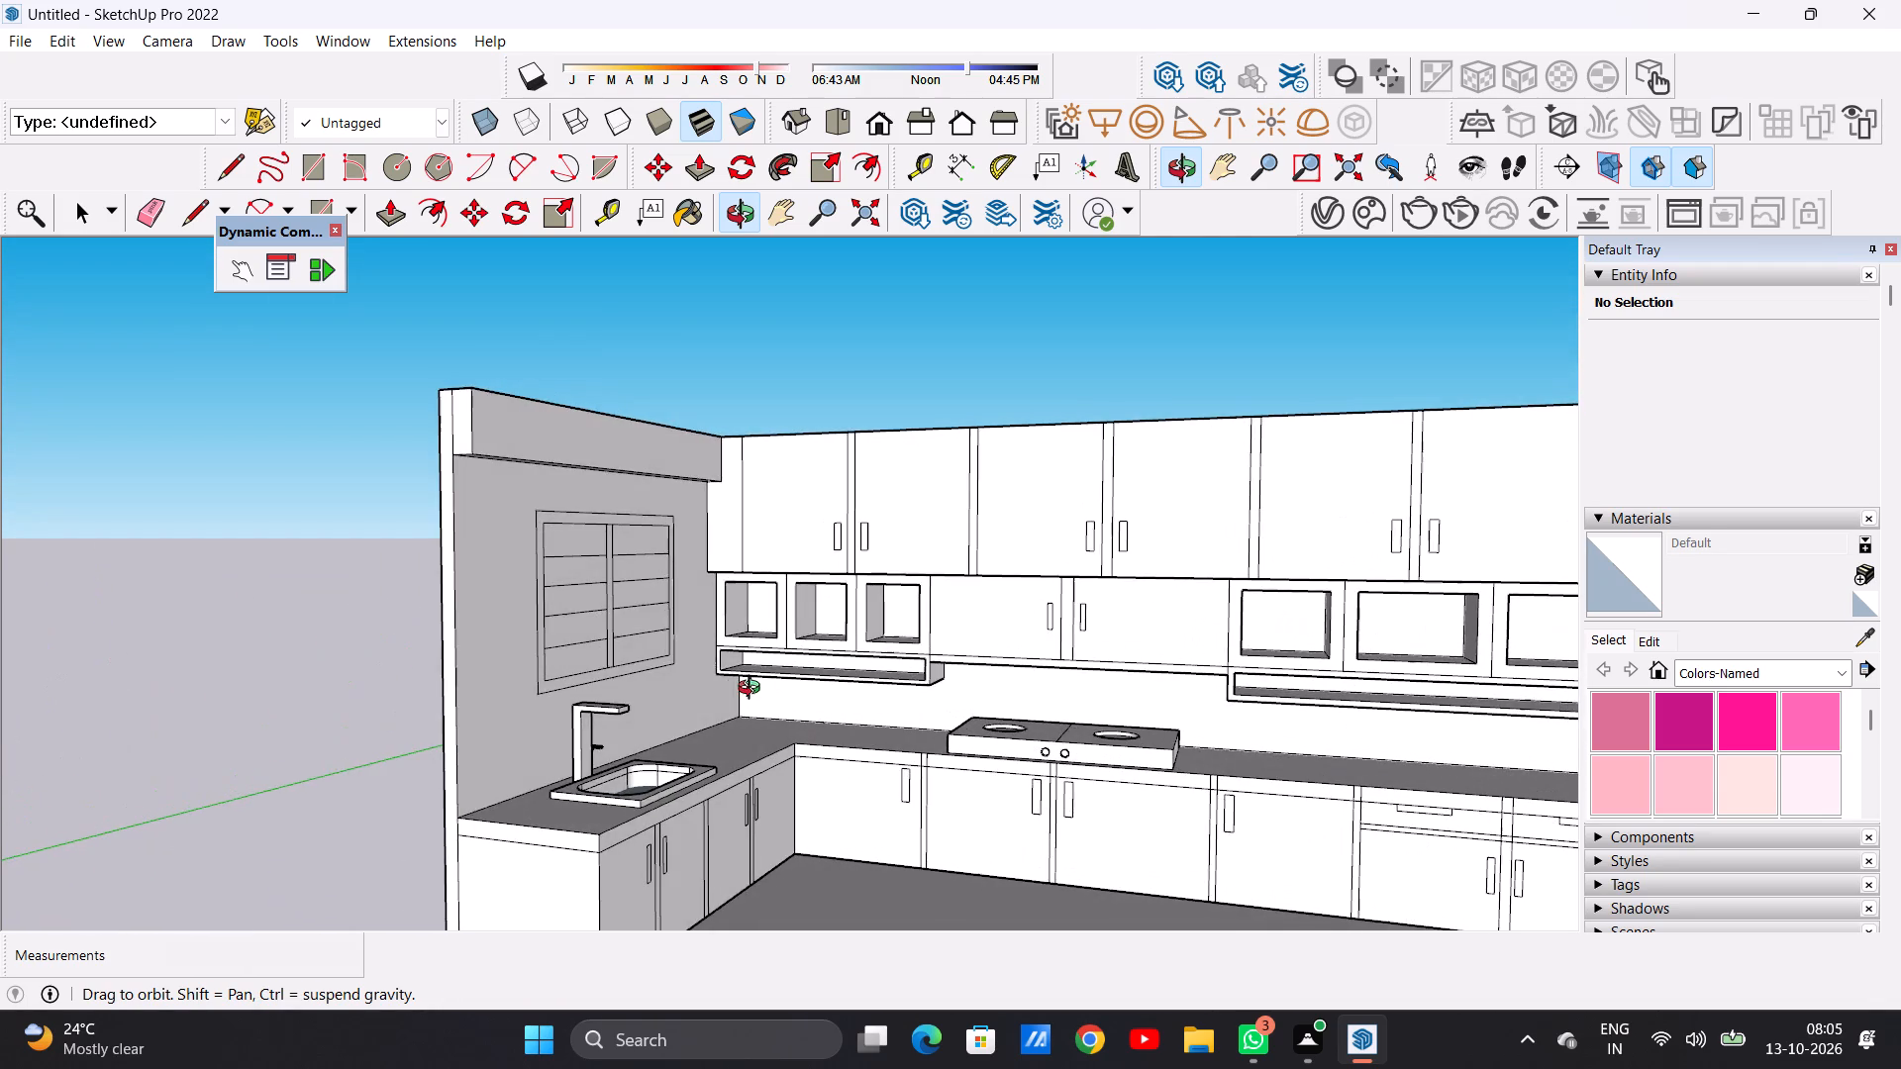
pyautogui.moveTo(753, 690); pyautogui.dragTo(801, 706, button='middle')
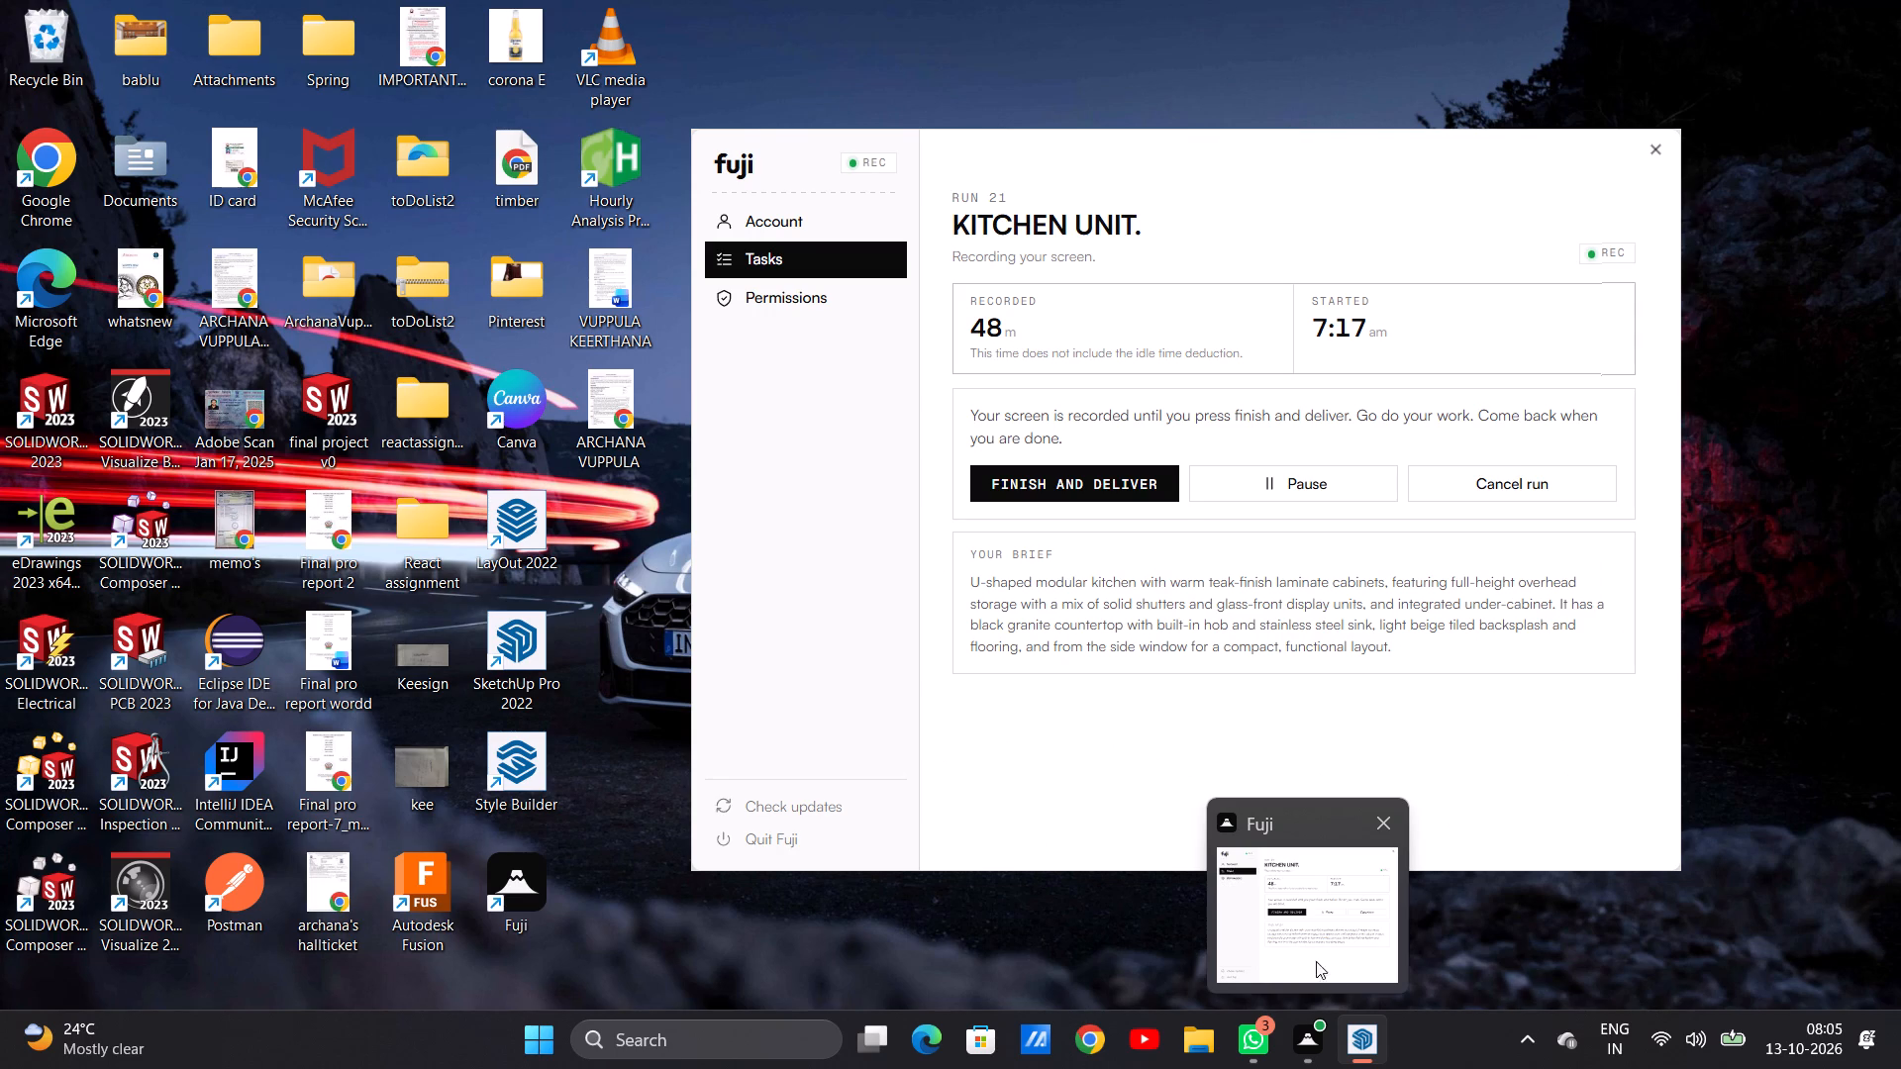
pyautogui.click(1323, 910)
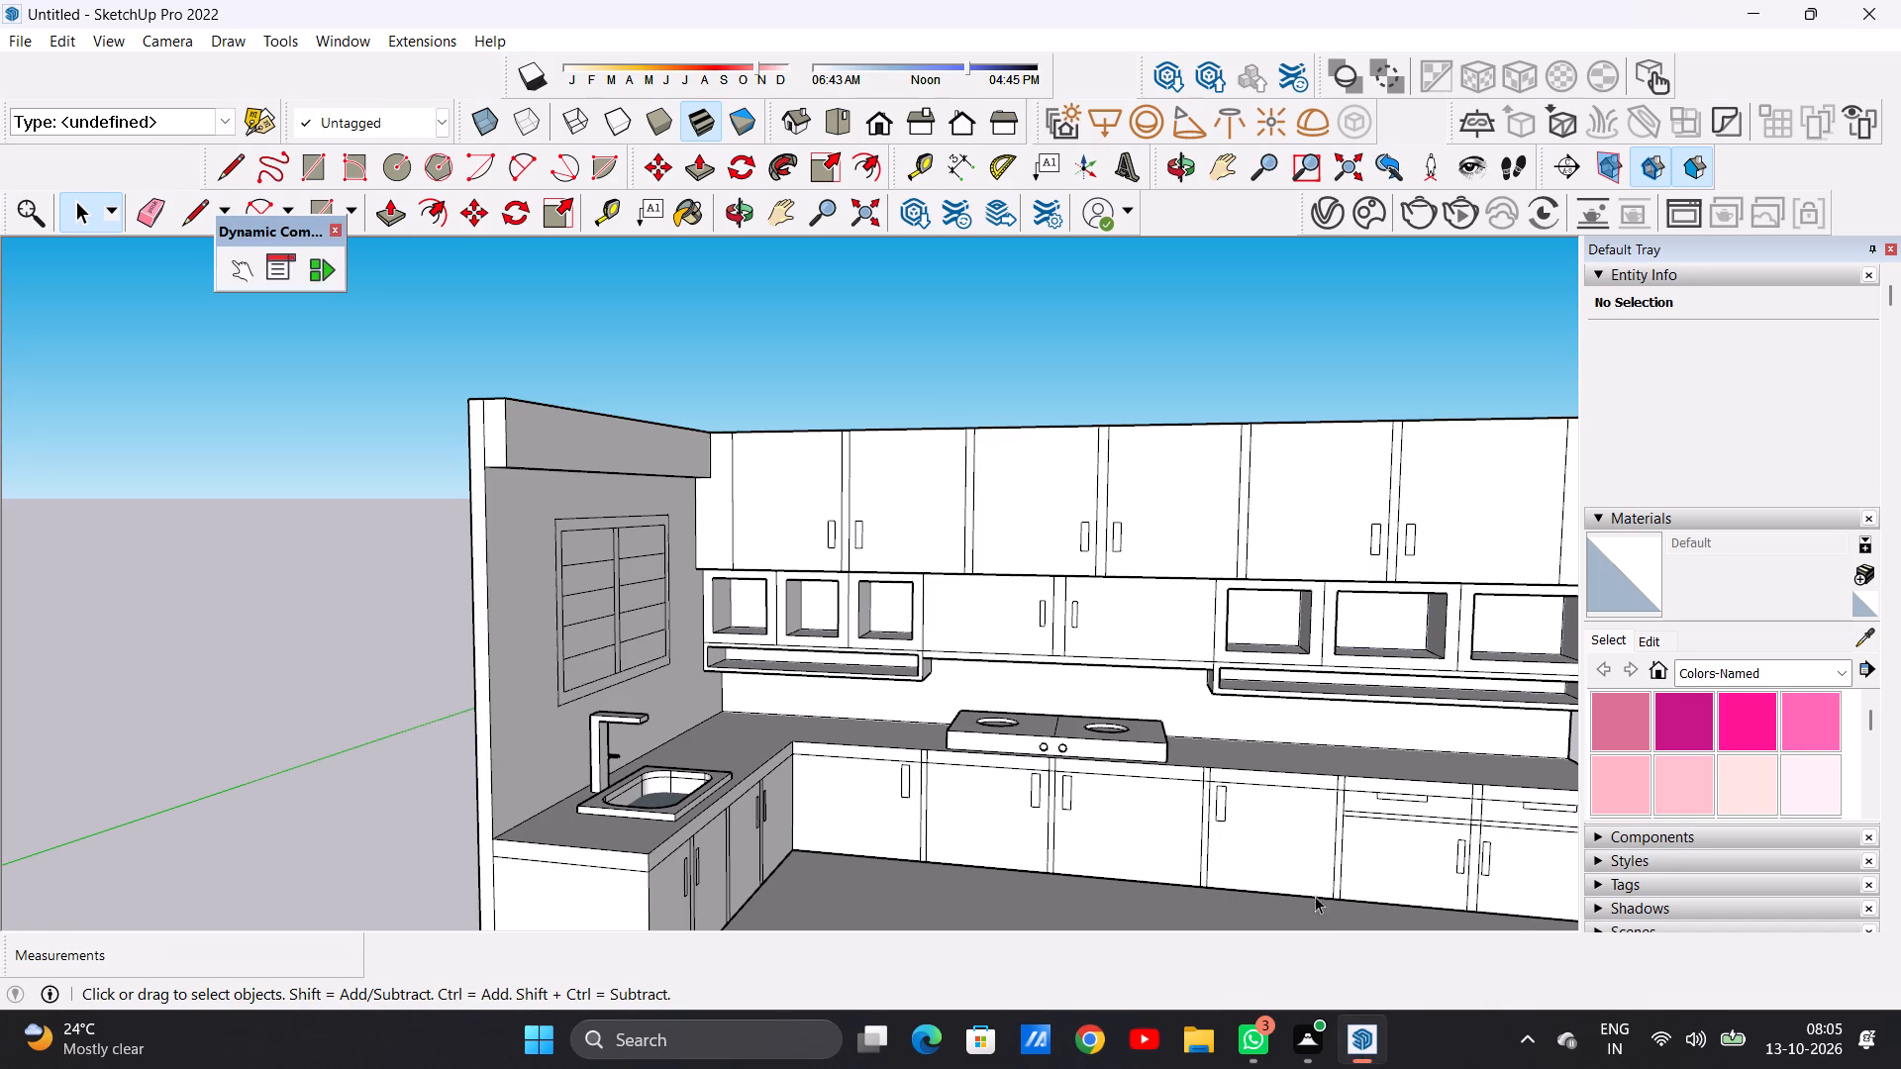
pyautogui.scroll(-4, 673, 593)
# Paint the back, both sides and top inside the niche nearest the window with Wood Bamboo from the Wood collection.
pyautogui.scroll(7, 809, 533)
pyautogui.scroll(2, 748, 626)
pyautogui.moveTo(701, 713); pyautogui.dragTo(851, 666, button='middle')
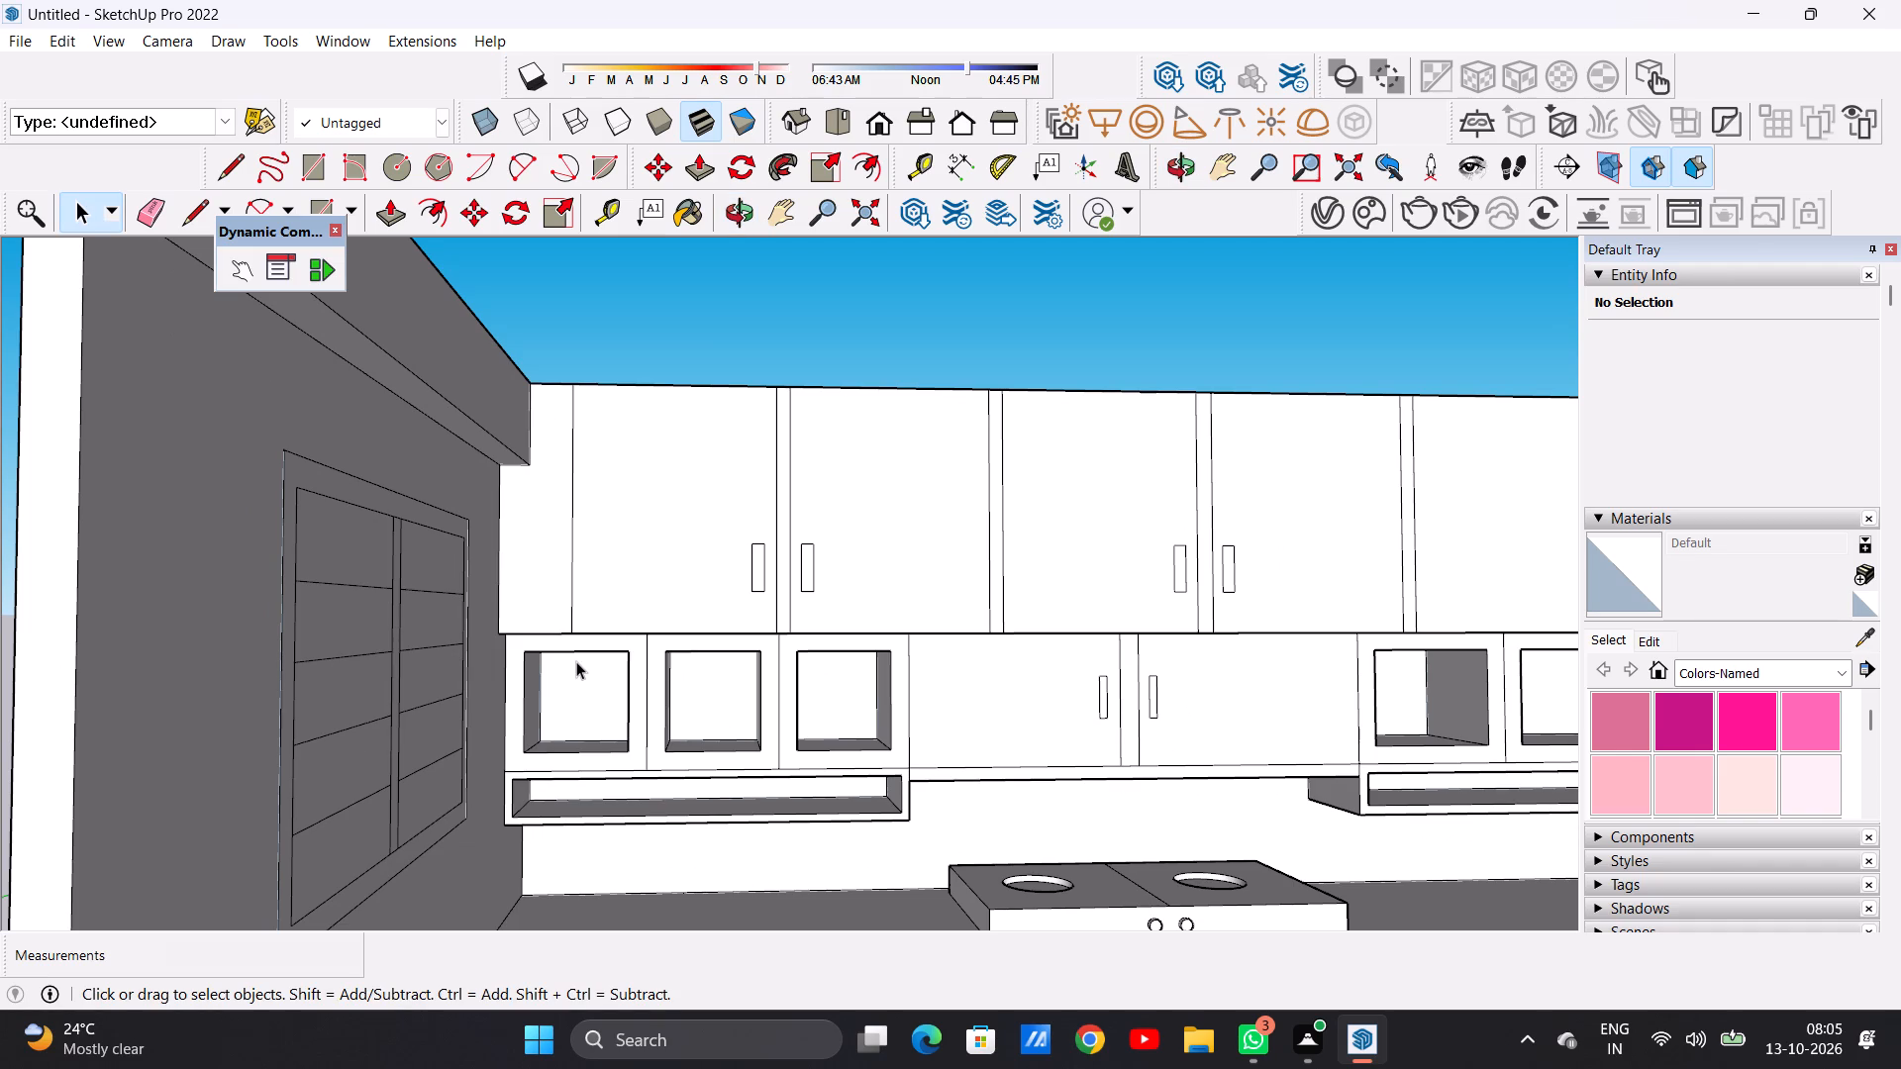
pyautogui.click(1838, 666)
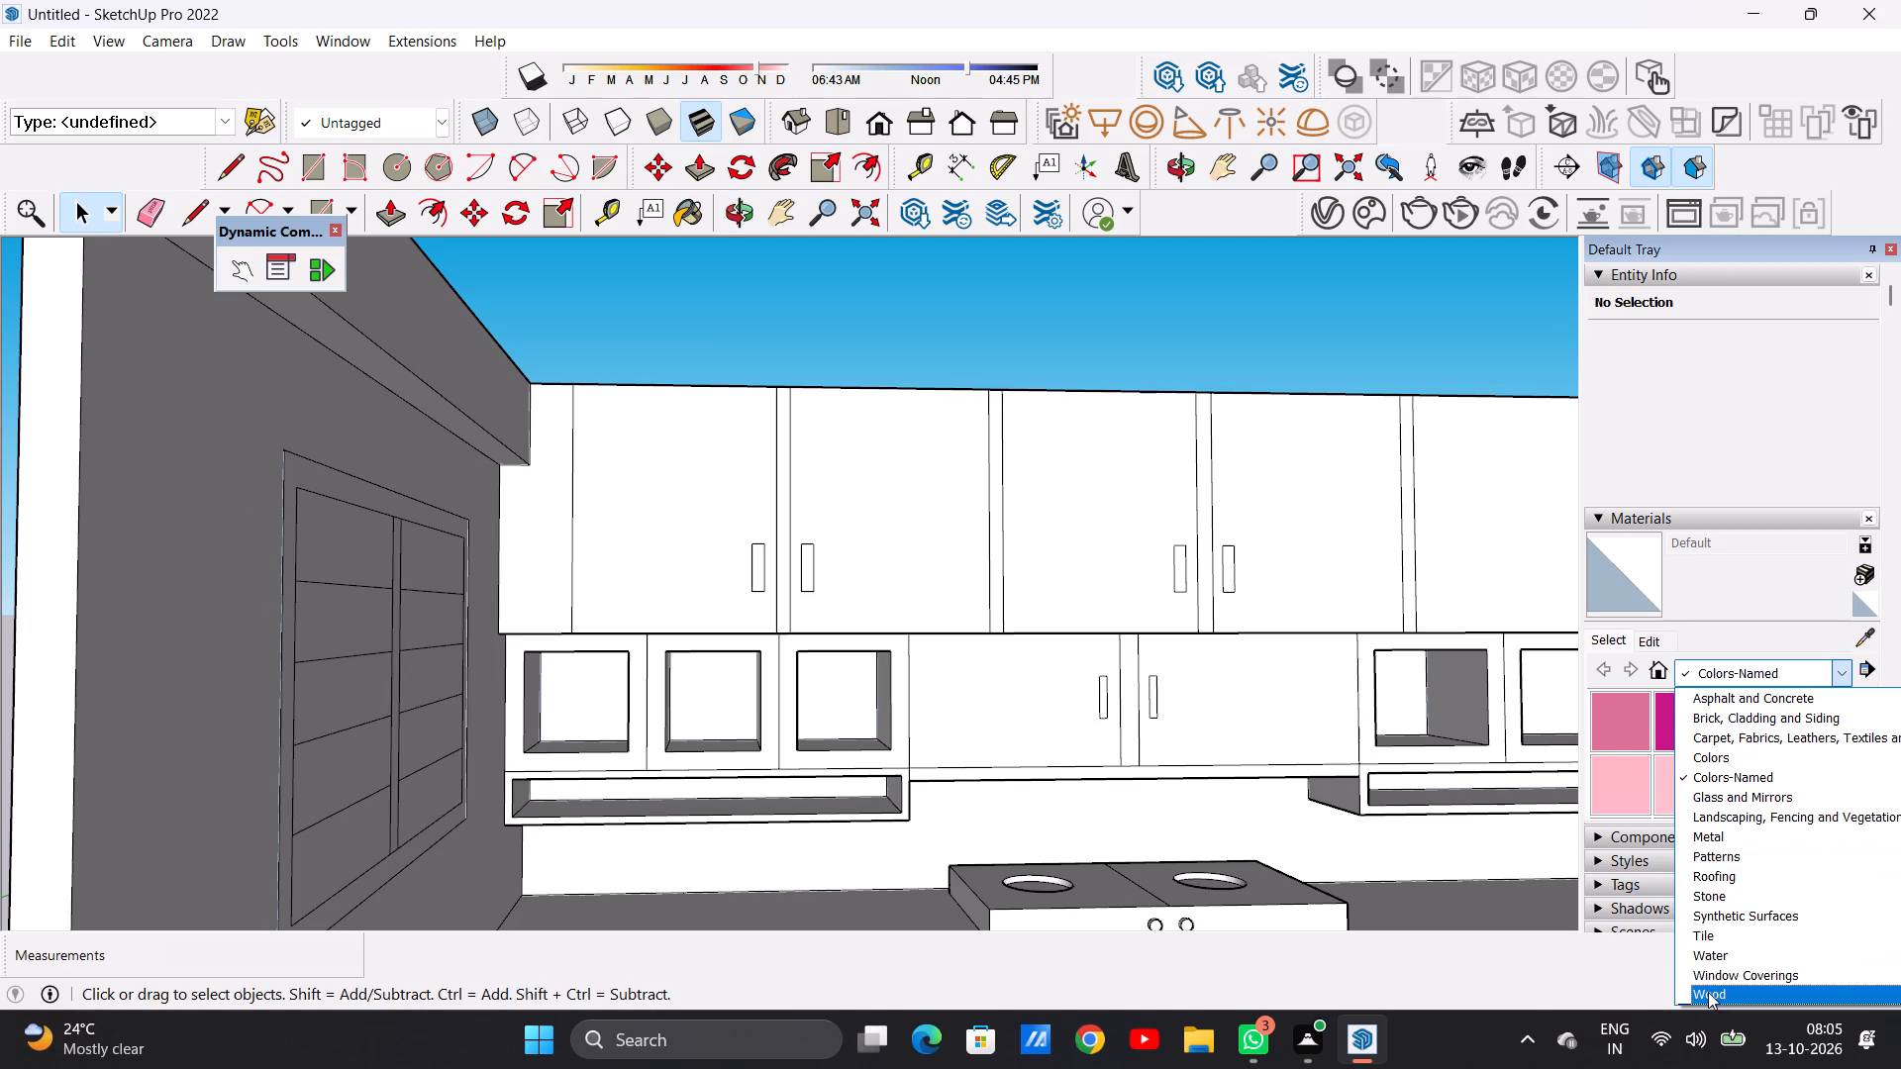
pyautogui.click(1711, 986)
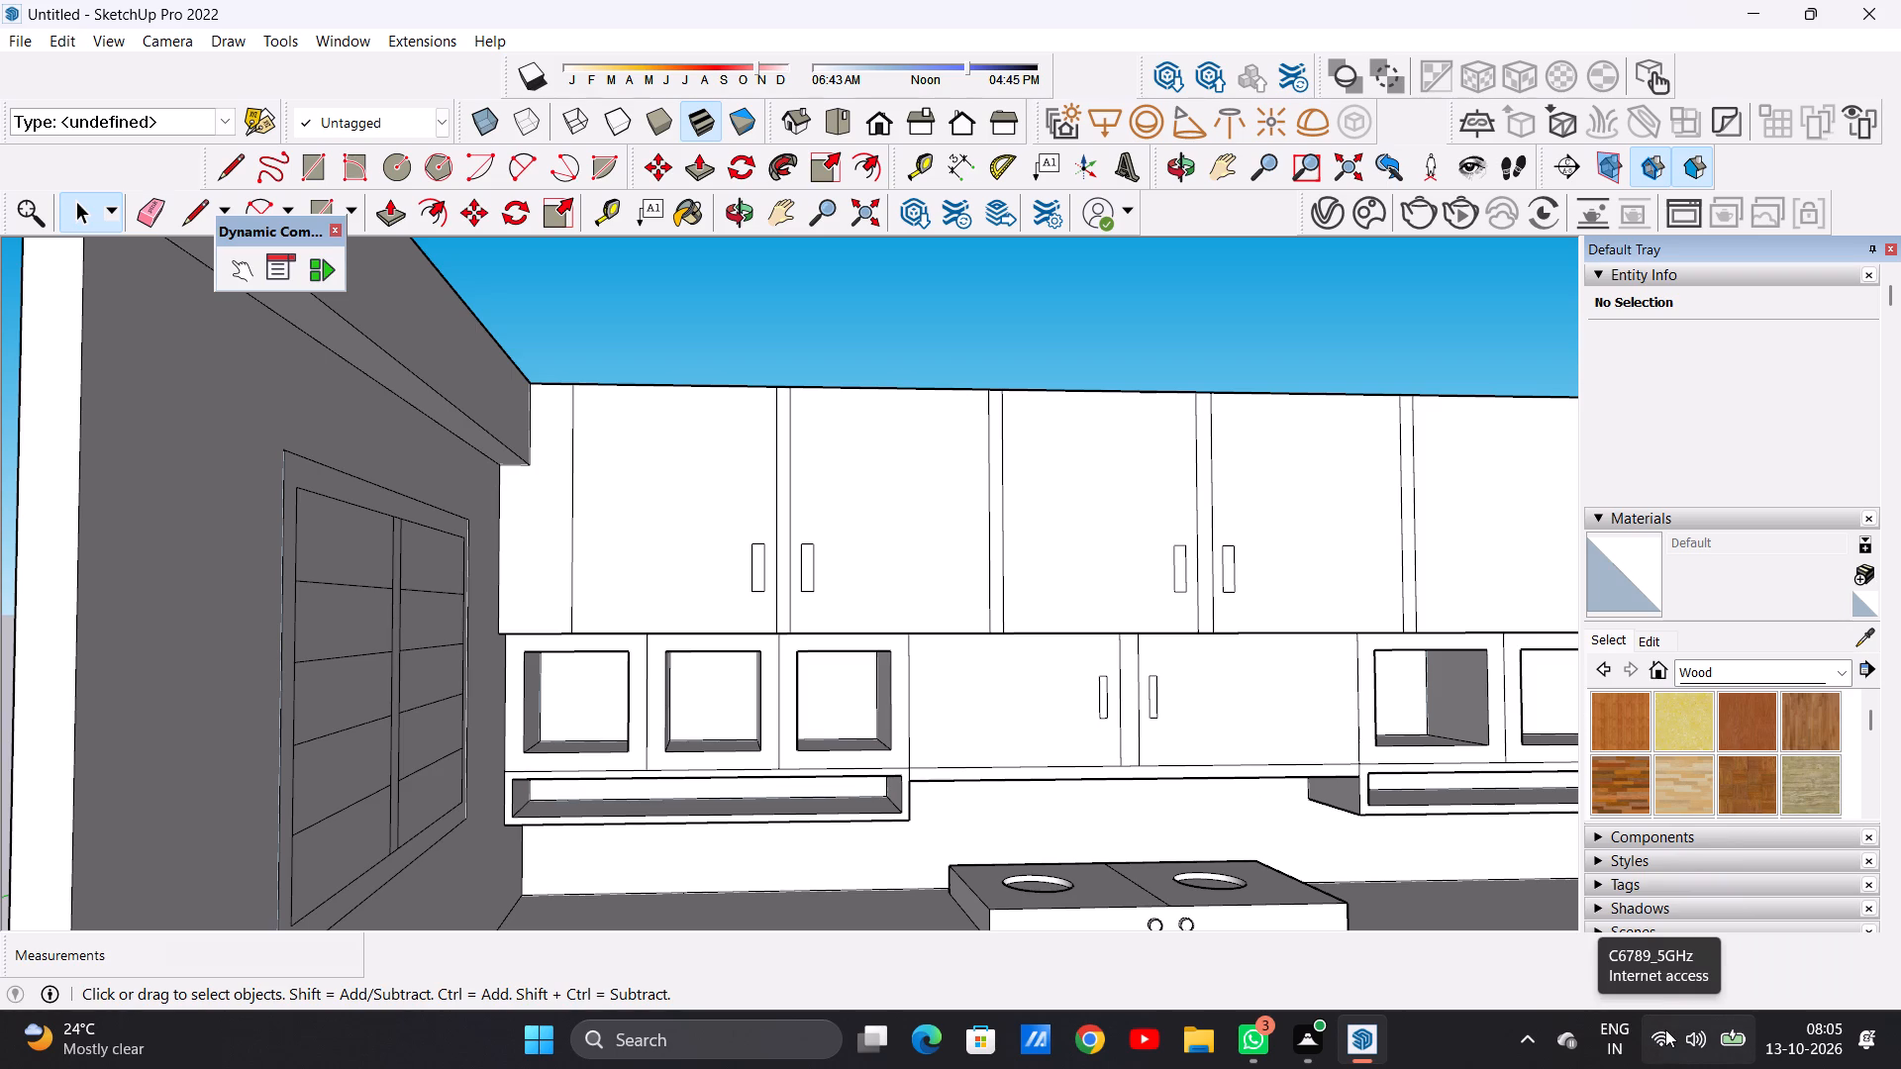
pyautogui.click(1618, 725)
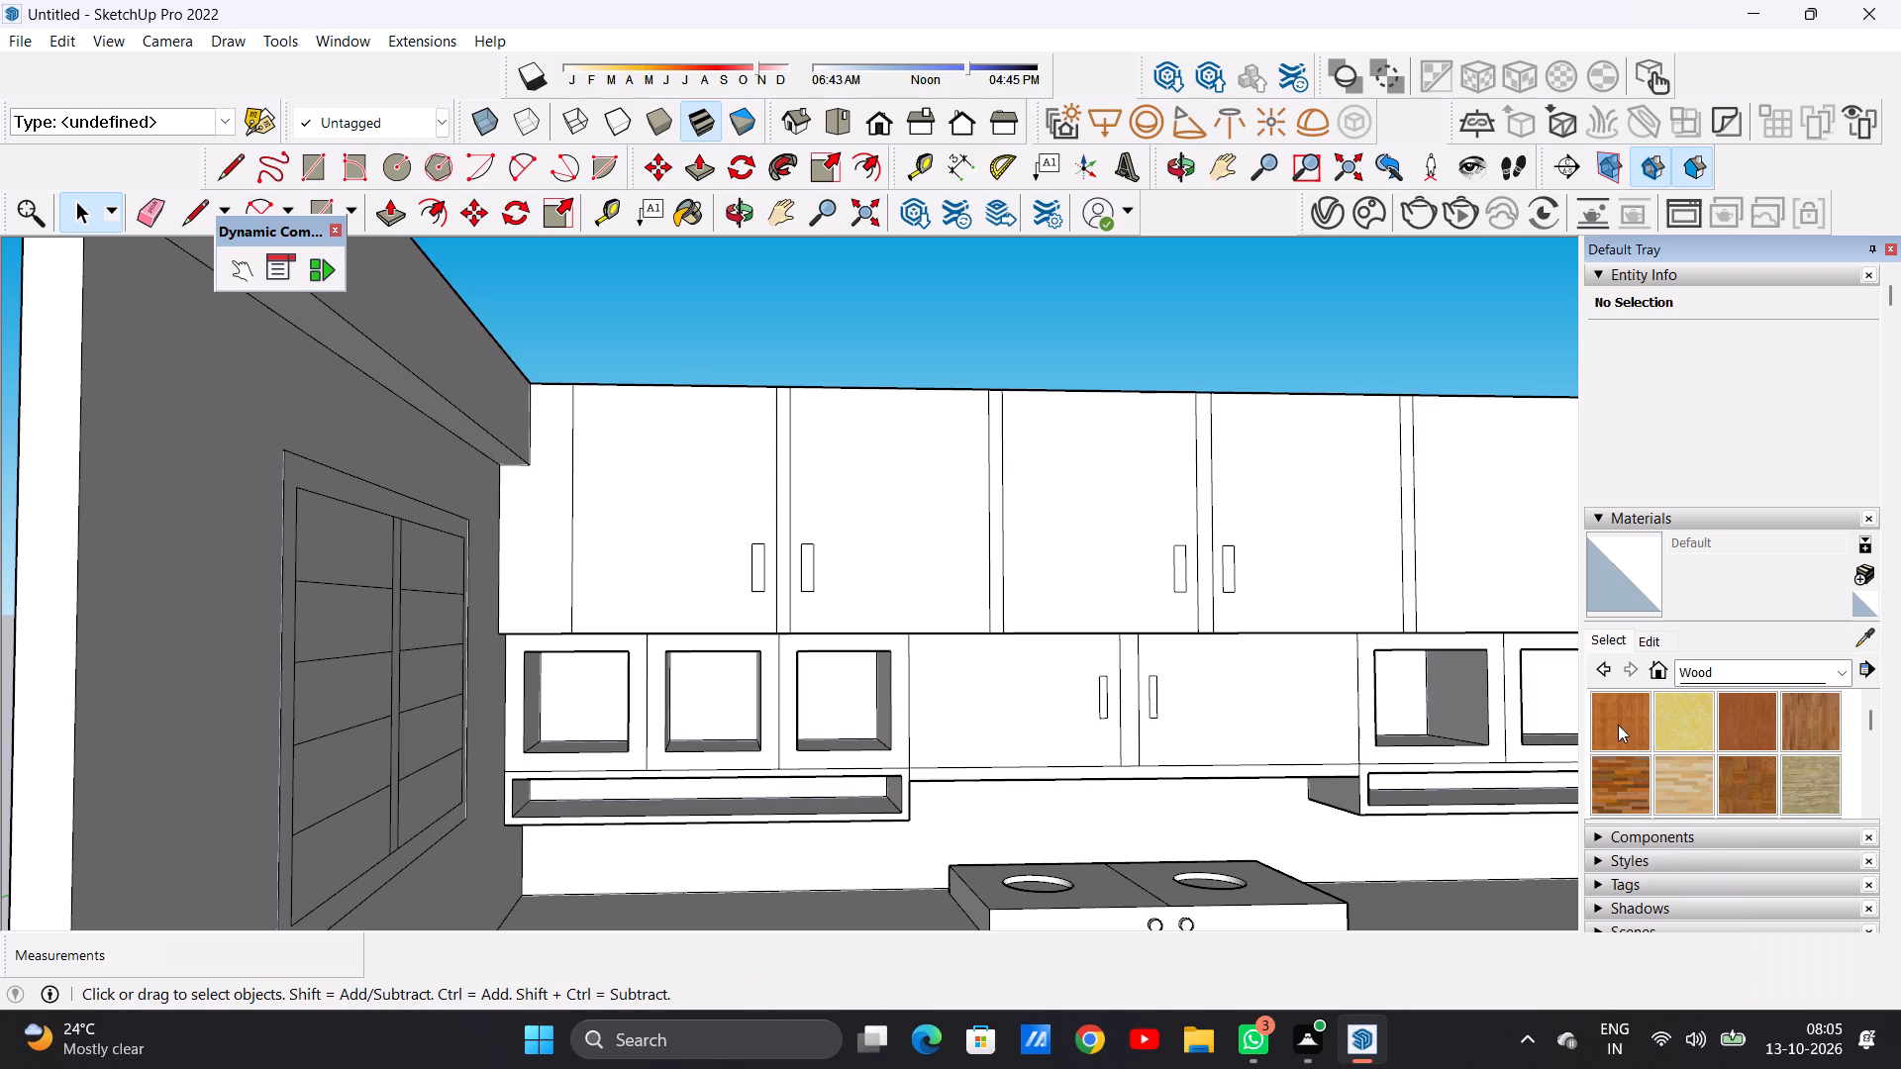
pyautogui.scroll(6, 601, 710)
pyautogui.scroll(-1, 520, 707)
pyautogui.scroll(9, 520, 707)
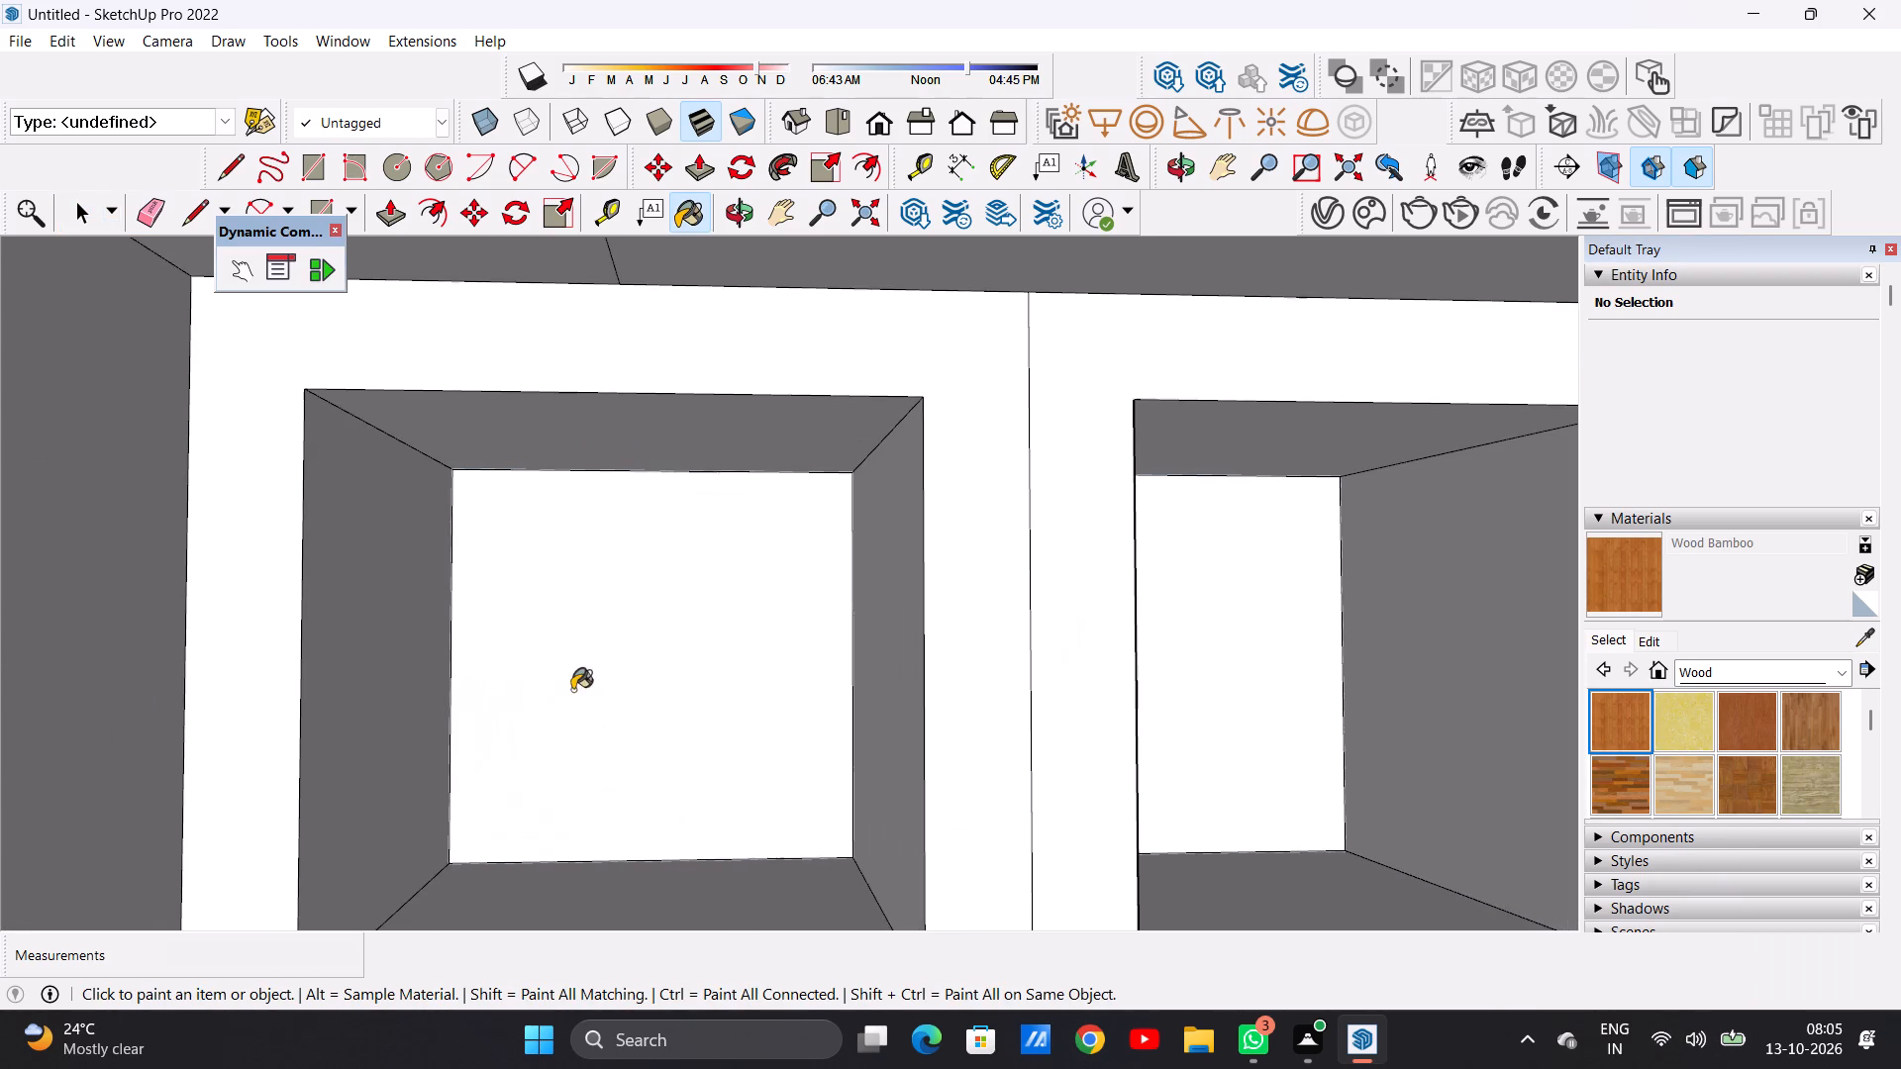
pyautogui.click(602, 660)
pyautogui.click(398, 696)
pyautogui.click(888, 697)
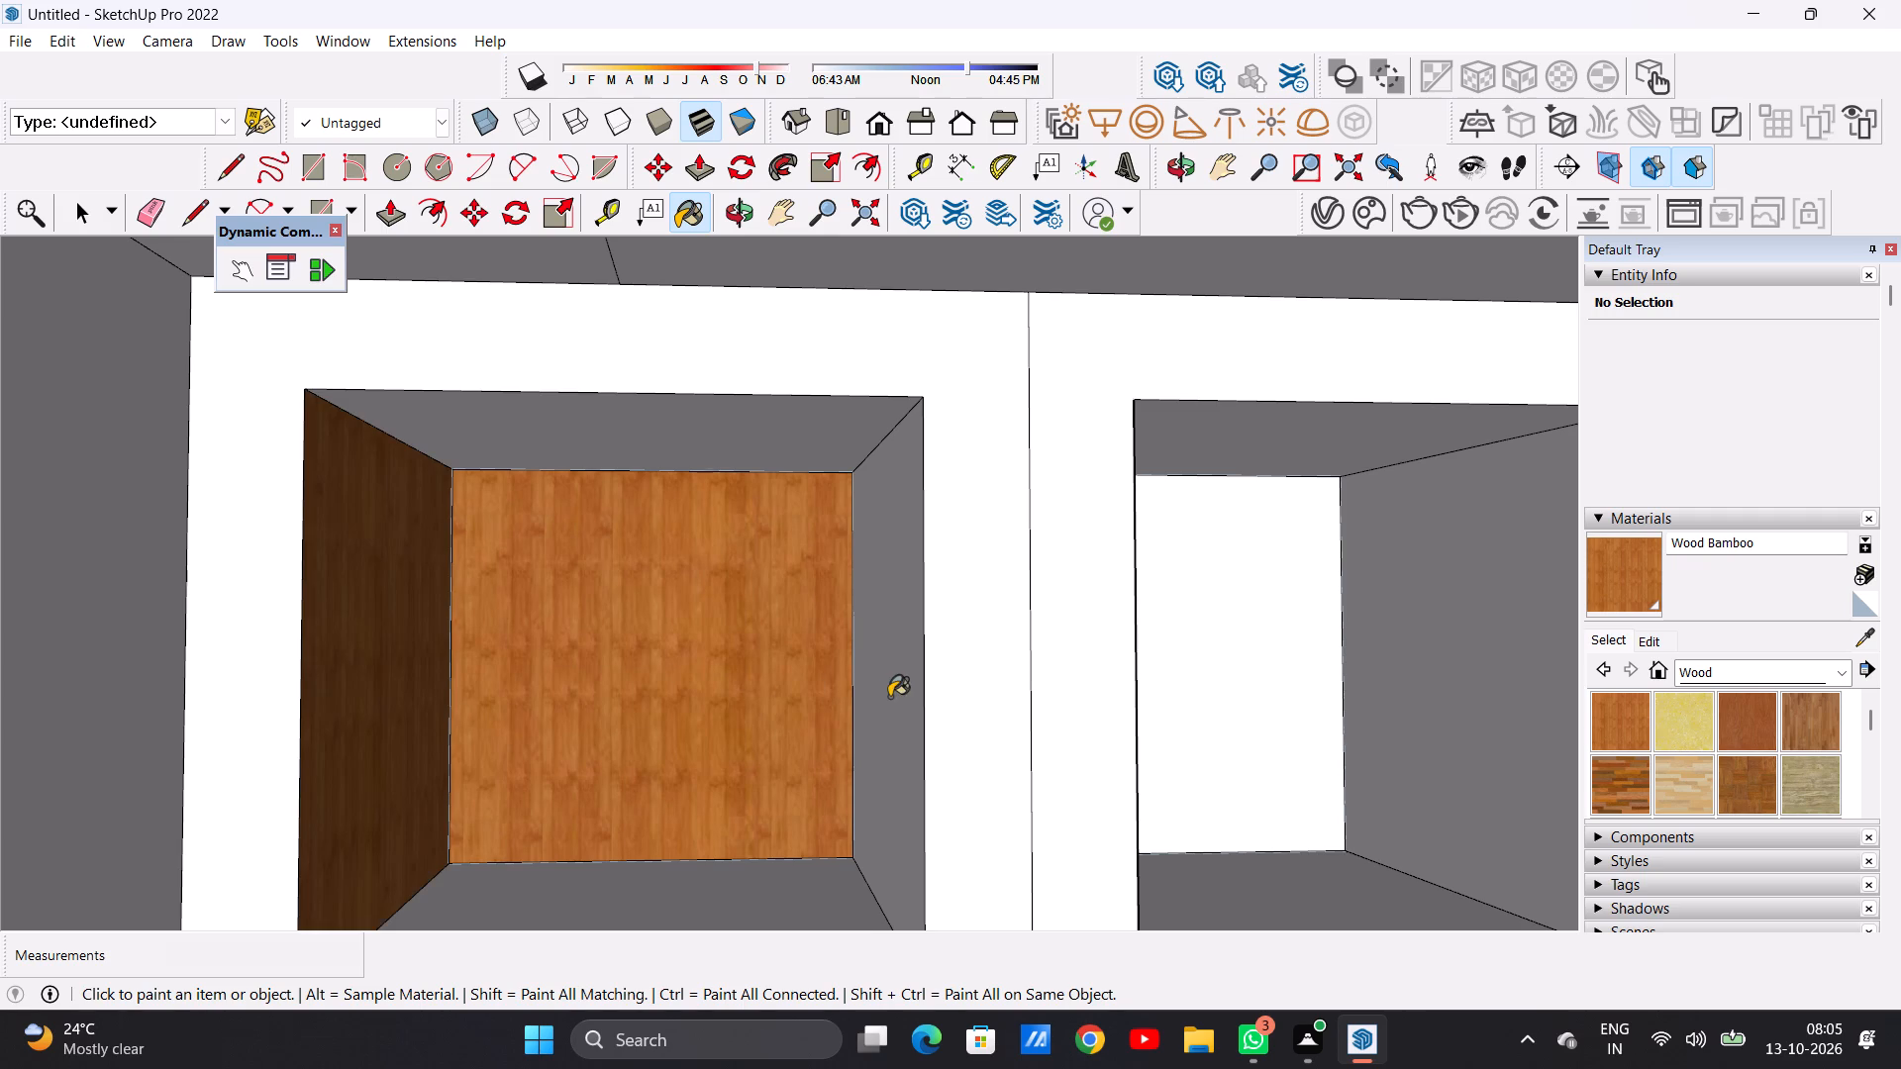
pyautogui.click(718, 439)
pyautogui.scroll(-6, 701, 506)
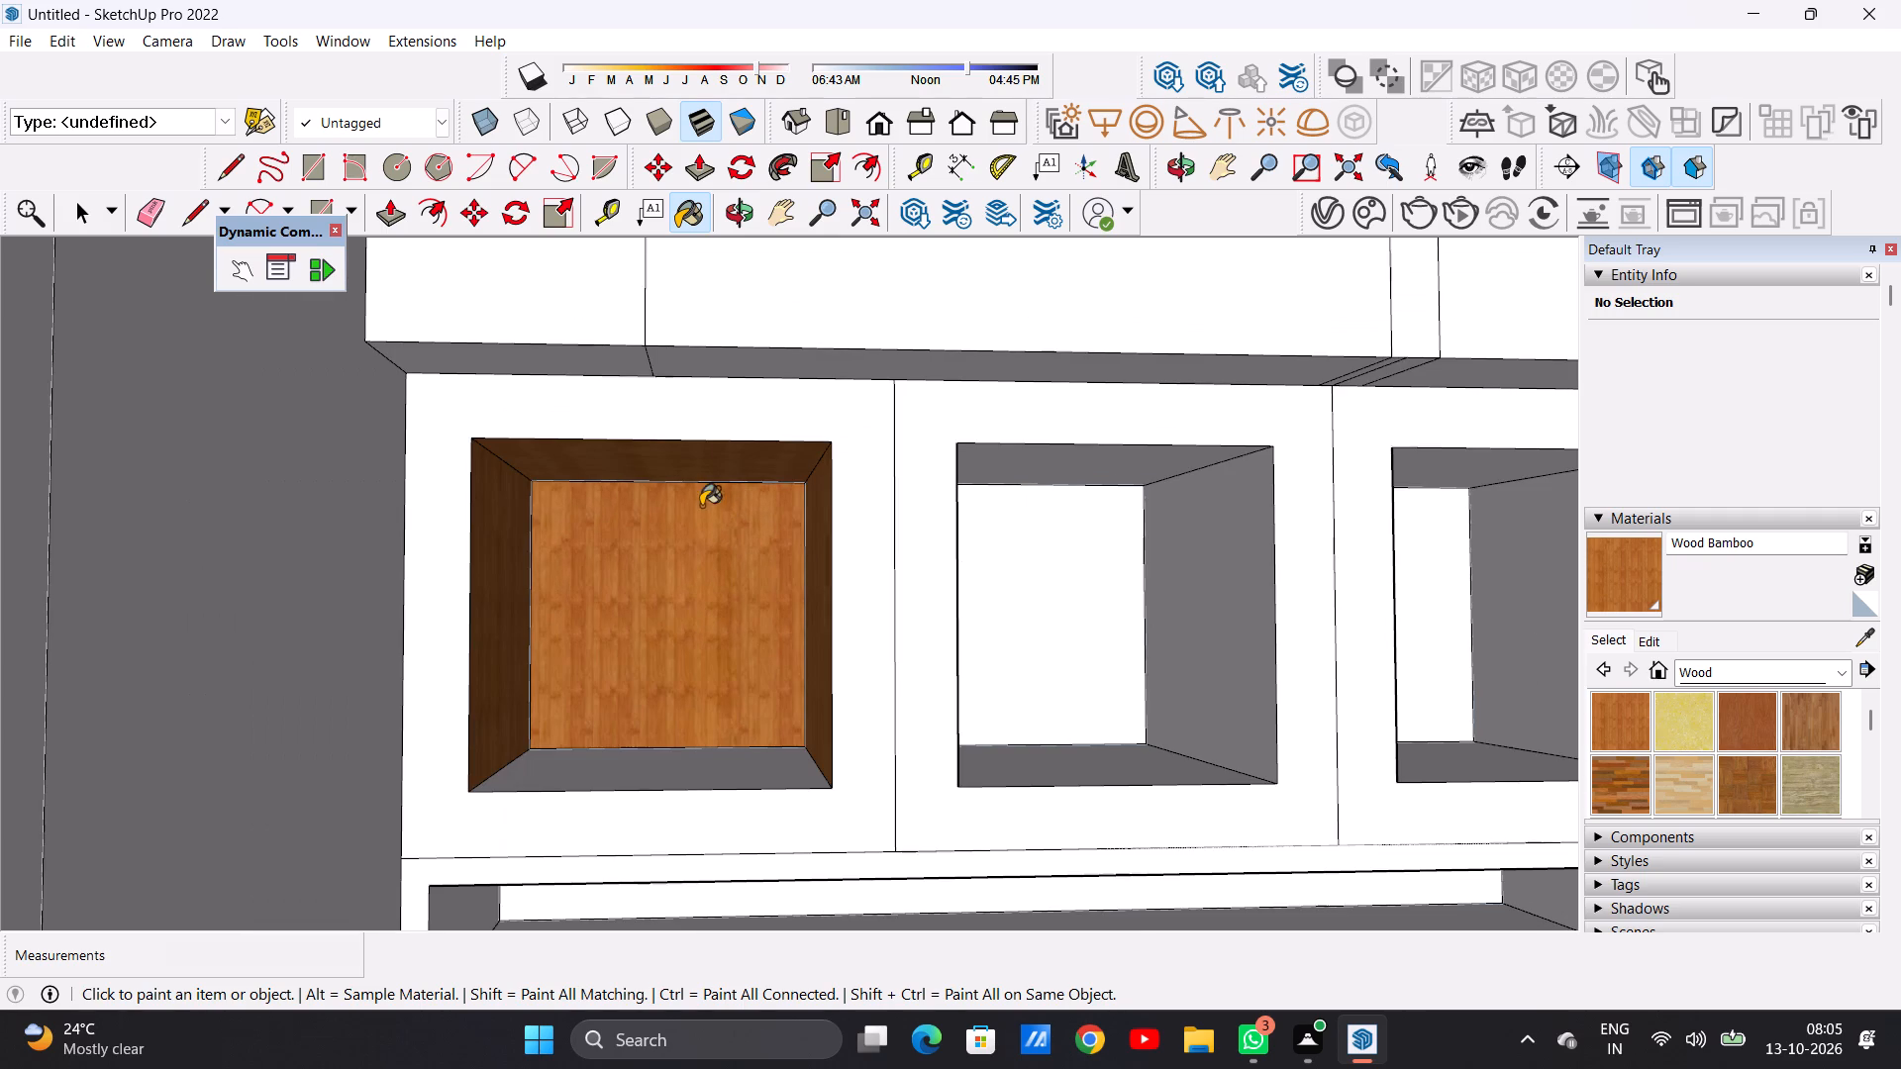
# Paint the front frames of the three niches near the window with Wood Bamboo.
pyautogui.click(777, 435)
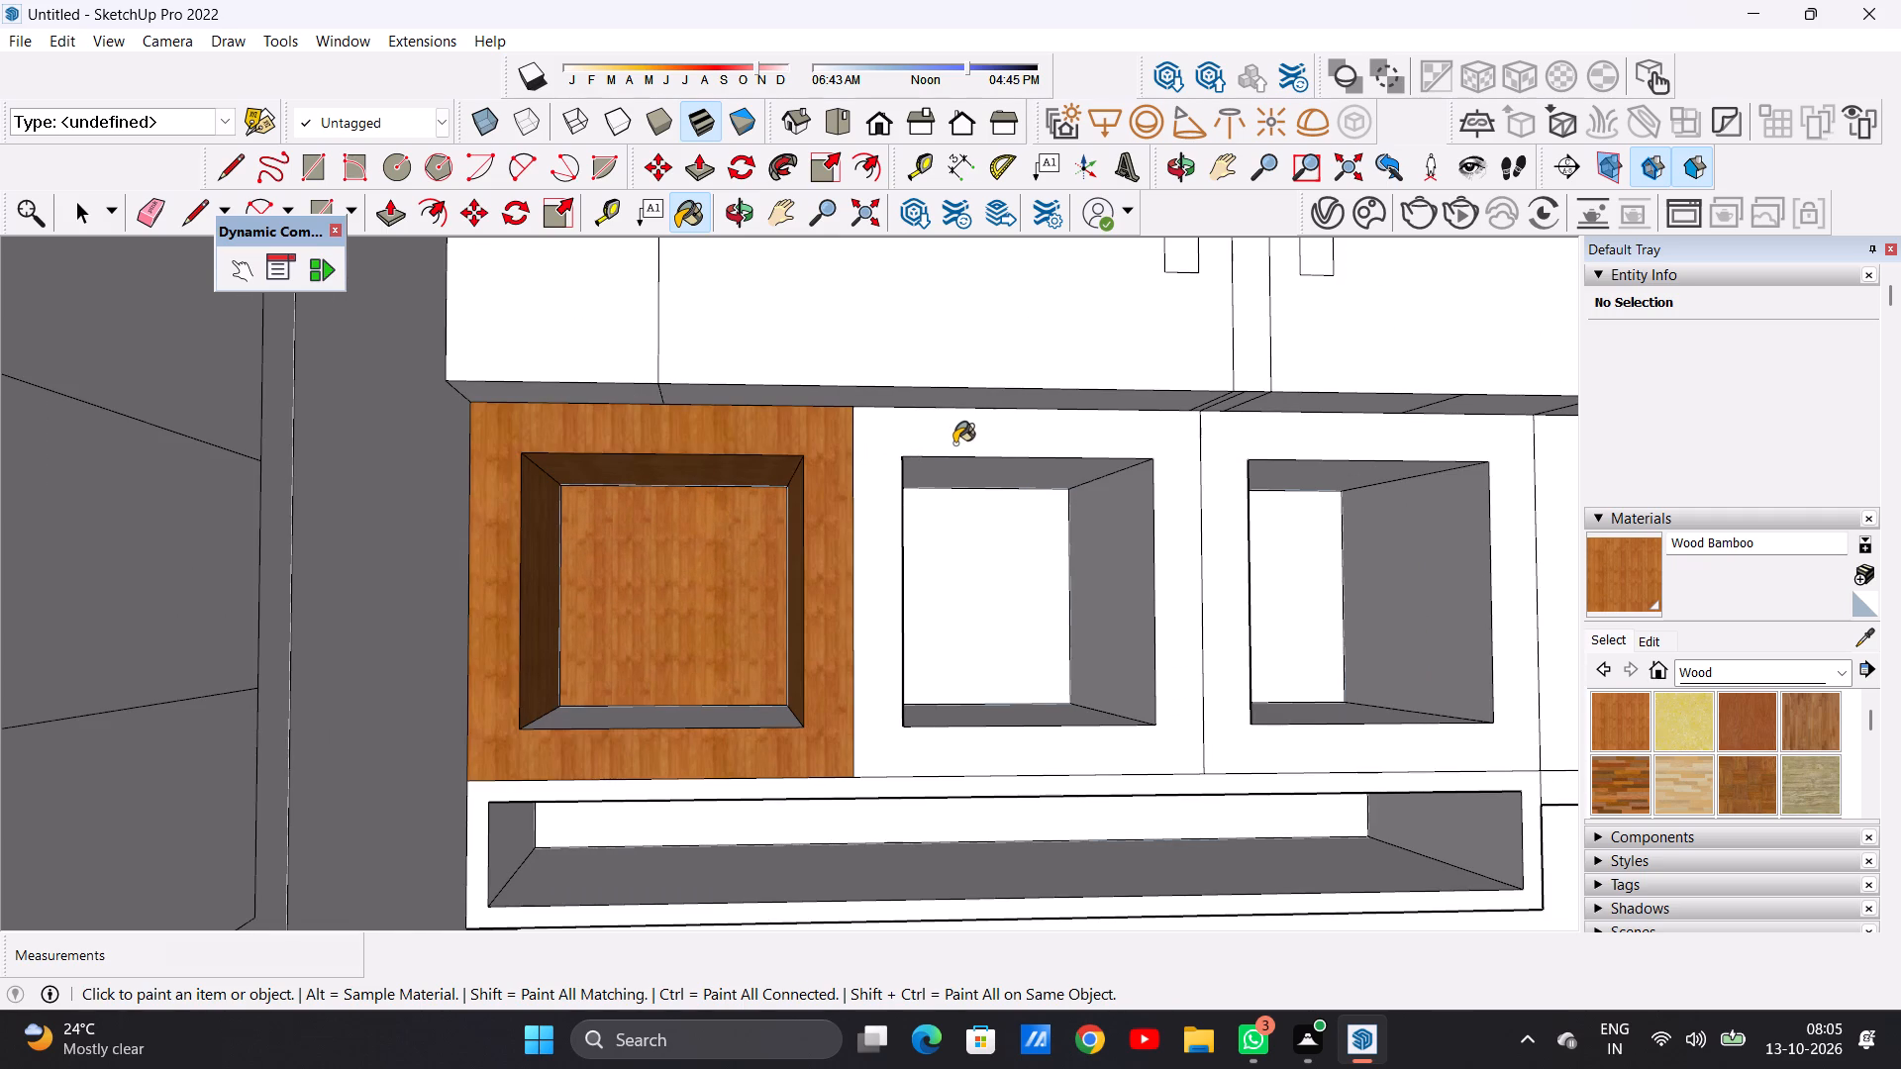
pyautogui.click(883, 438)
pyautogui.click(1223, 431)
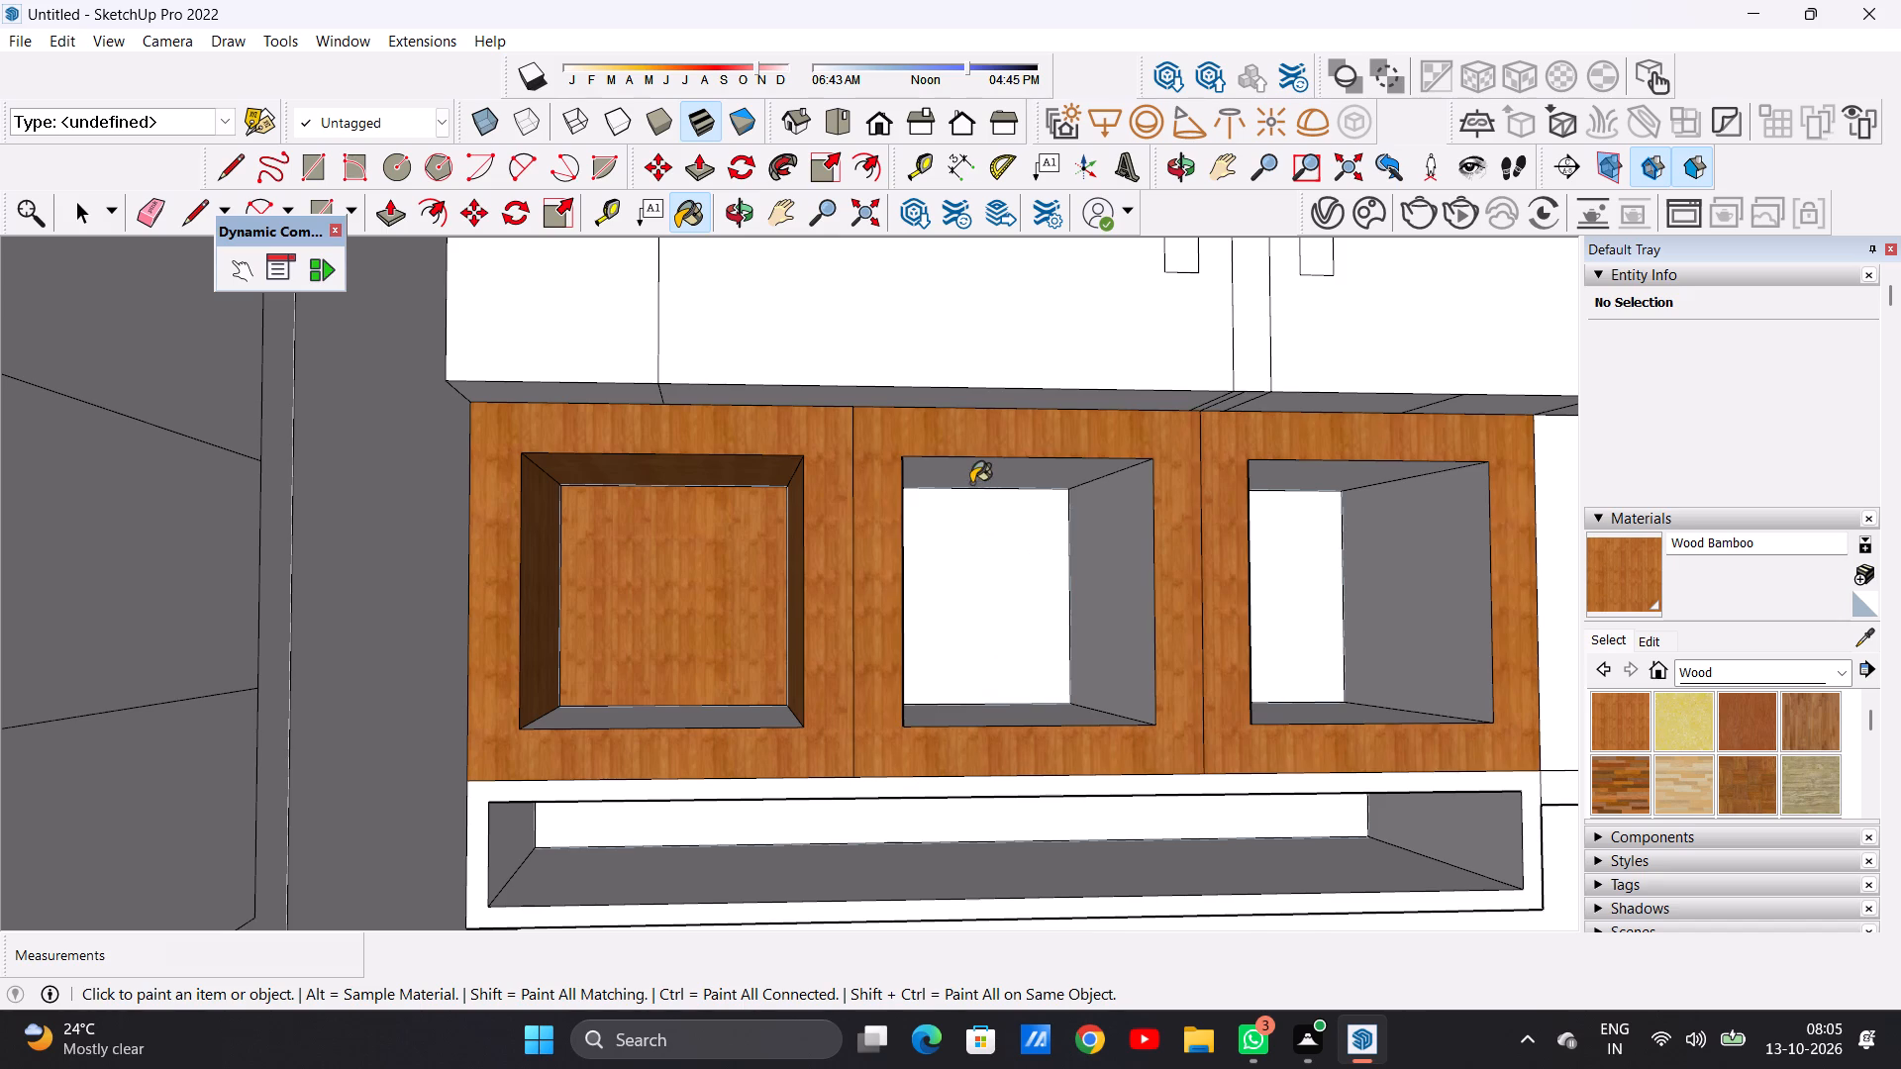
# Paint all inner faces of the middle niche and the floor of the niche nearest the window with Wood Bamboo.
pyautogui.click(965, 478)
pyautogui.click(1110, 545)
pyautogui.click(974, 569)
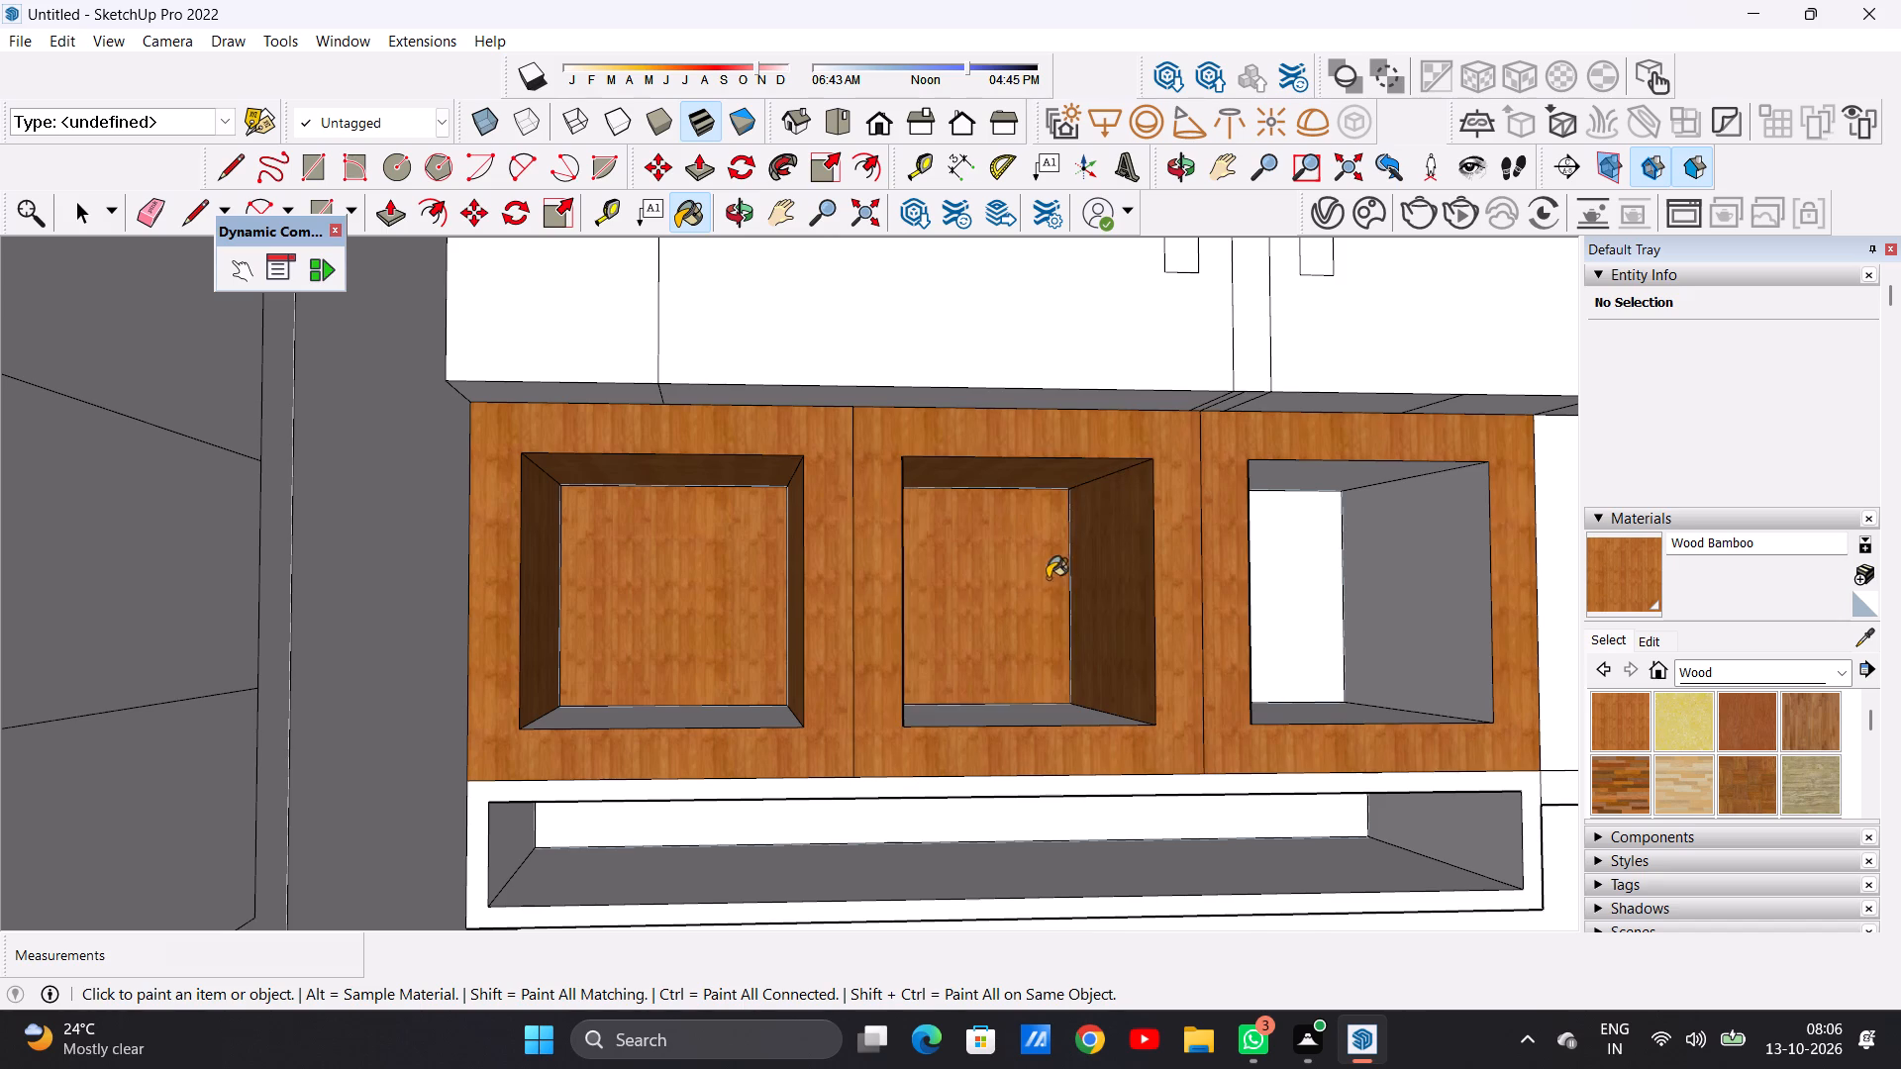
pyautogui.moveTo(987, 591); pyautogui.dragTo(816, 662, button='middle')
pyautogui.click(877, 607)
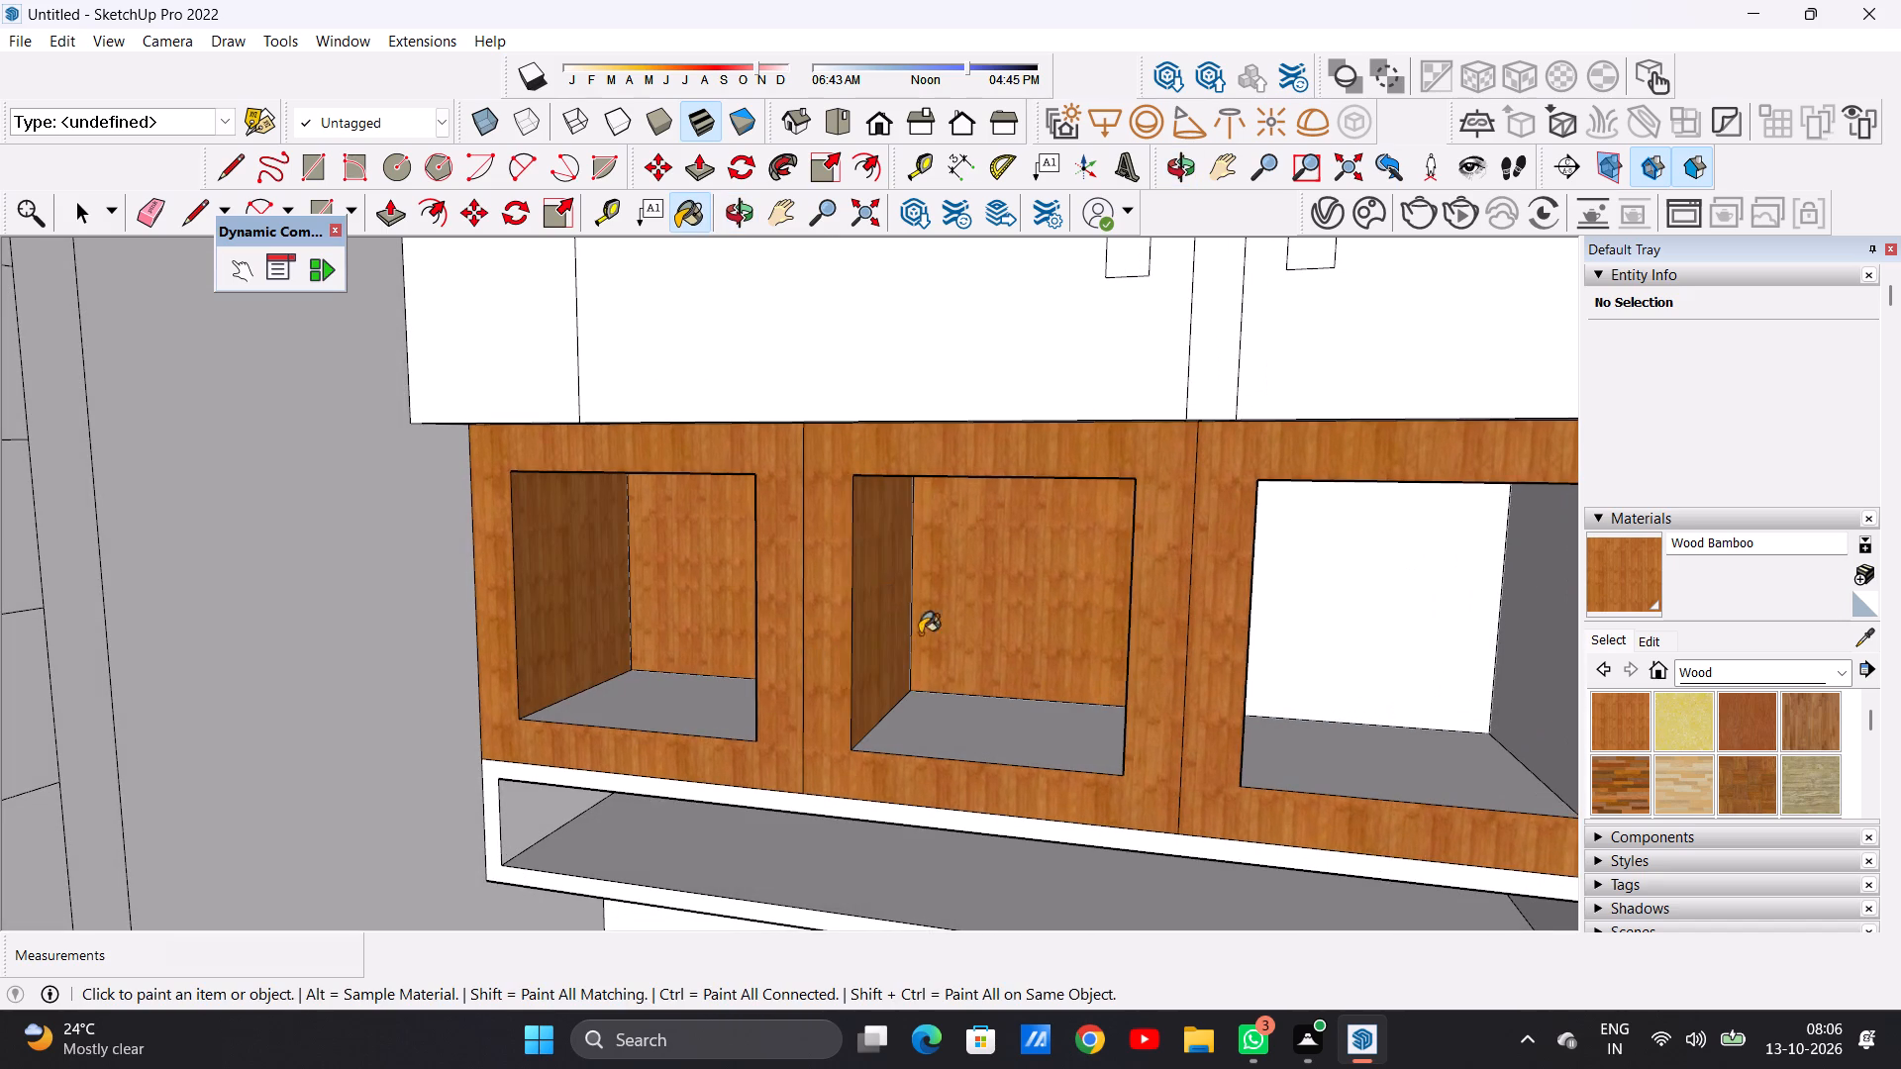
pyautogui.click(1012, 722)
pyautogui.click(703, 686)
# Paint the back, floor, both sides and top inside the third niche from the window with Wood Bamboo.
pyautogui.click(1360, 573)
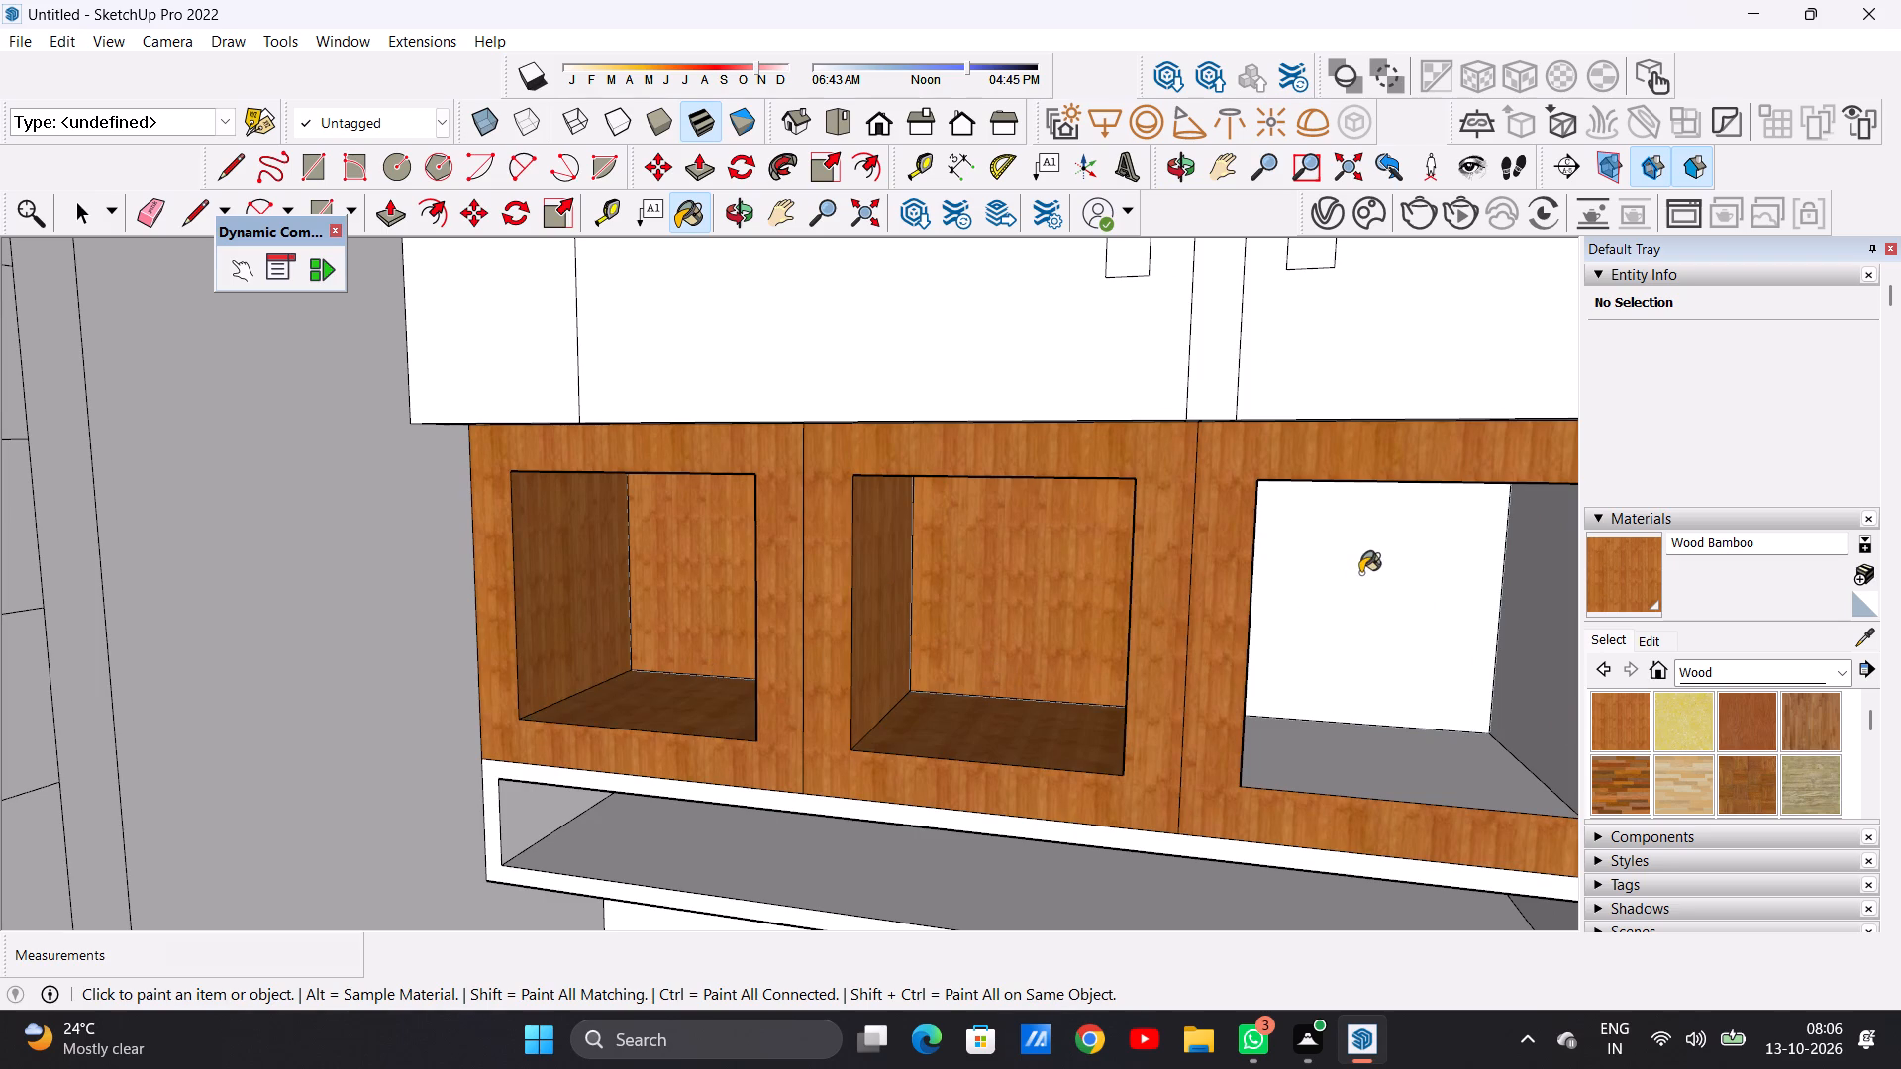
pyautogui.click(1364, 742)
pyautogui.click(1531, 631)
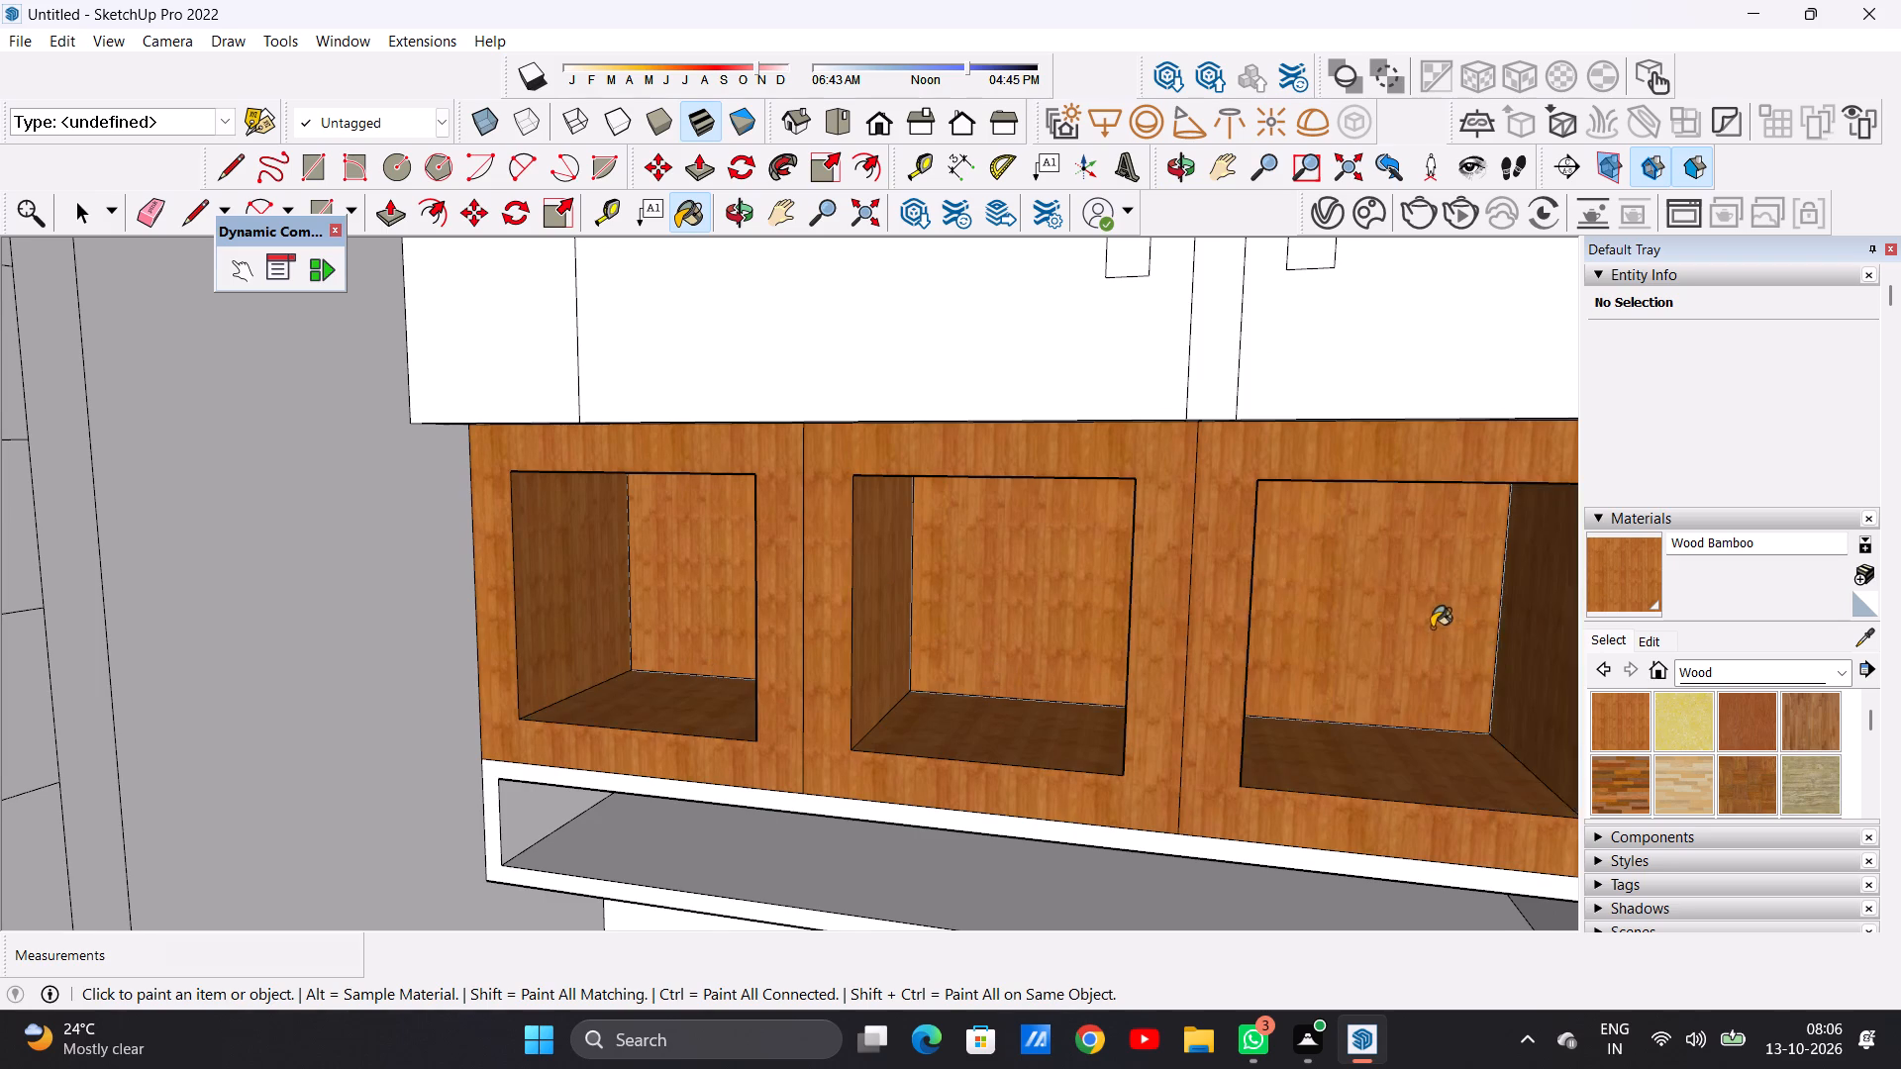
pyautogui.moveTo(1430, 628); pyautogui.dragTo(1411, 628, button='middle')
pyautogui.moveTo(1302, 638); pyautogui.dragTo(1183, 638, button='middle')
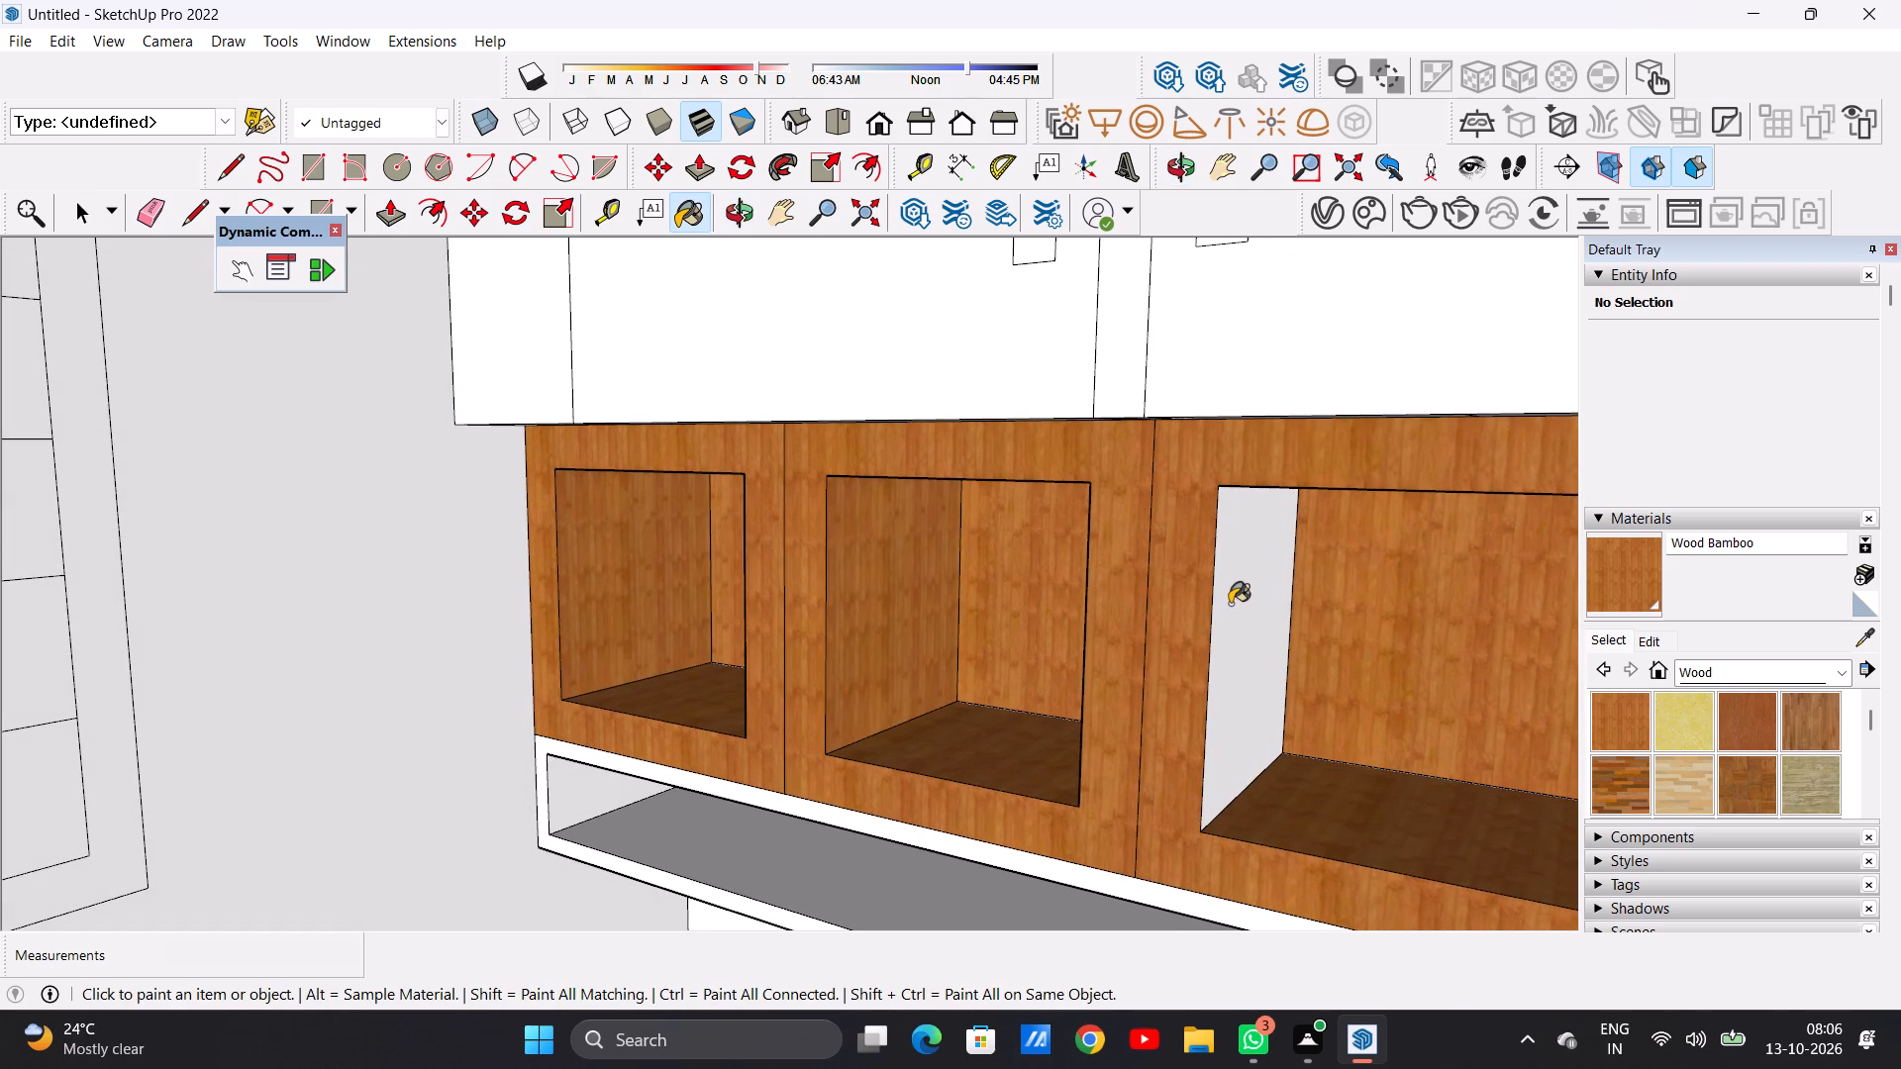
pyautogui.click(1230, 604)
pyautogui.scroll(-15, 1081, 600)
pyautogui.moveTo(941, 652); pyautogui.dragTo(1200, 625, button='middle')
pyautogui.scroll(13, 979, 621)
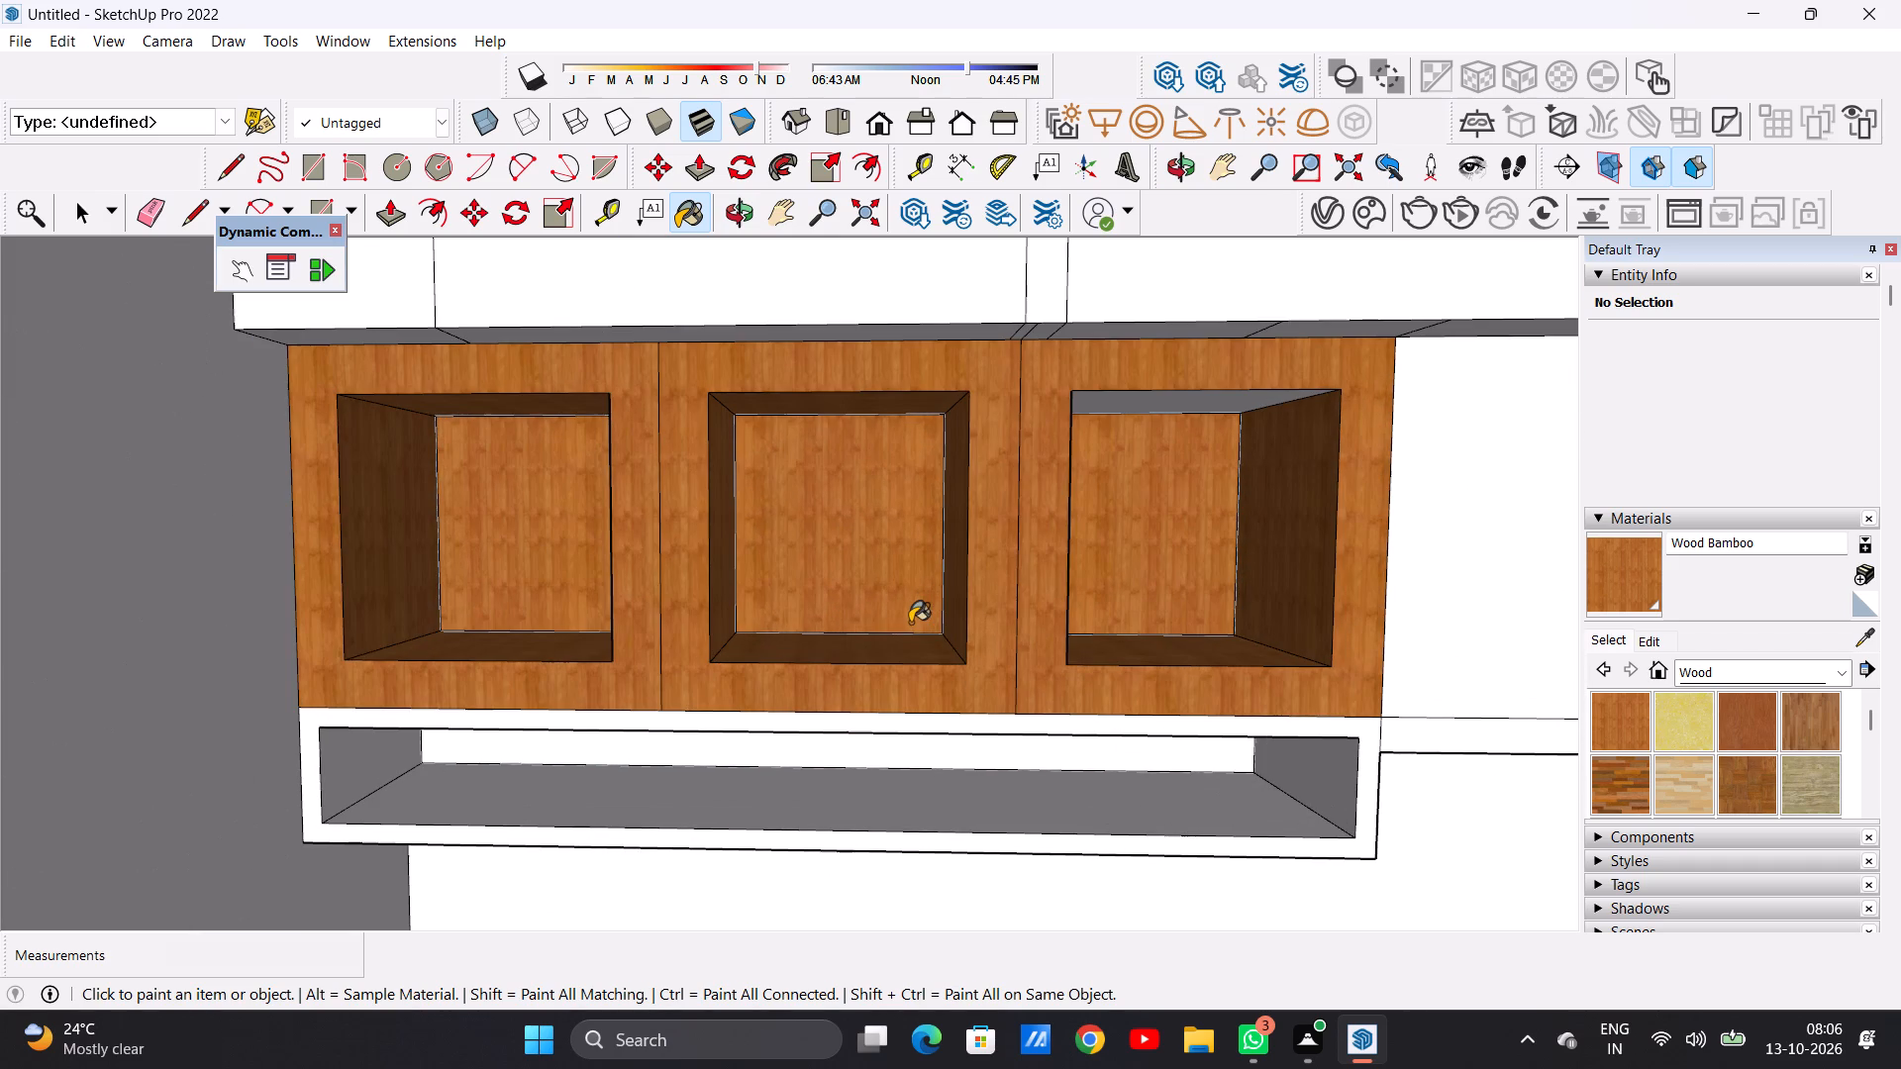
pyautogui.moveTo(918, 598); pyautogui.dragTo(912, 477, button='middle')
pyautogui.click(1128, 406)
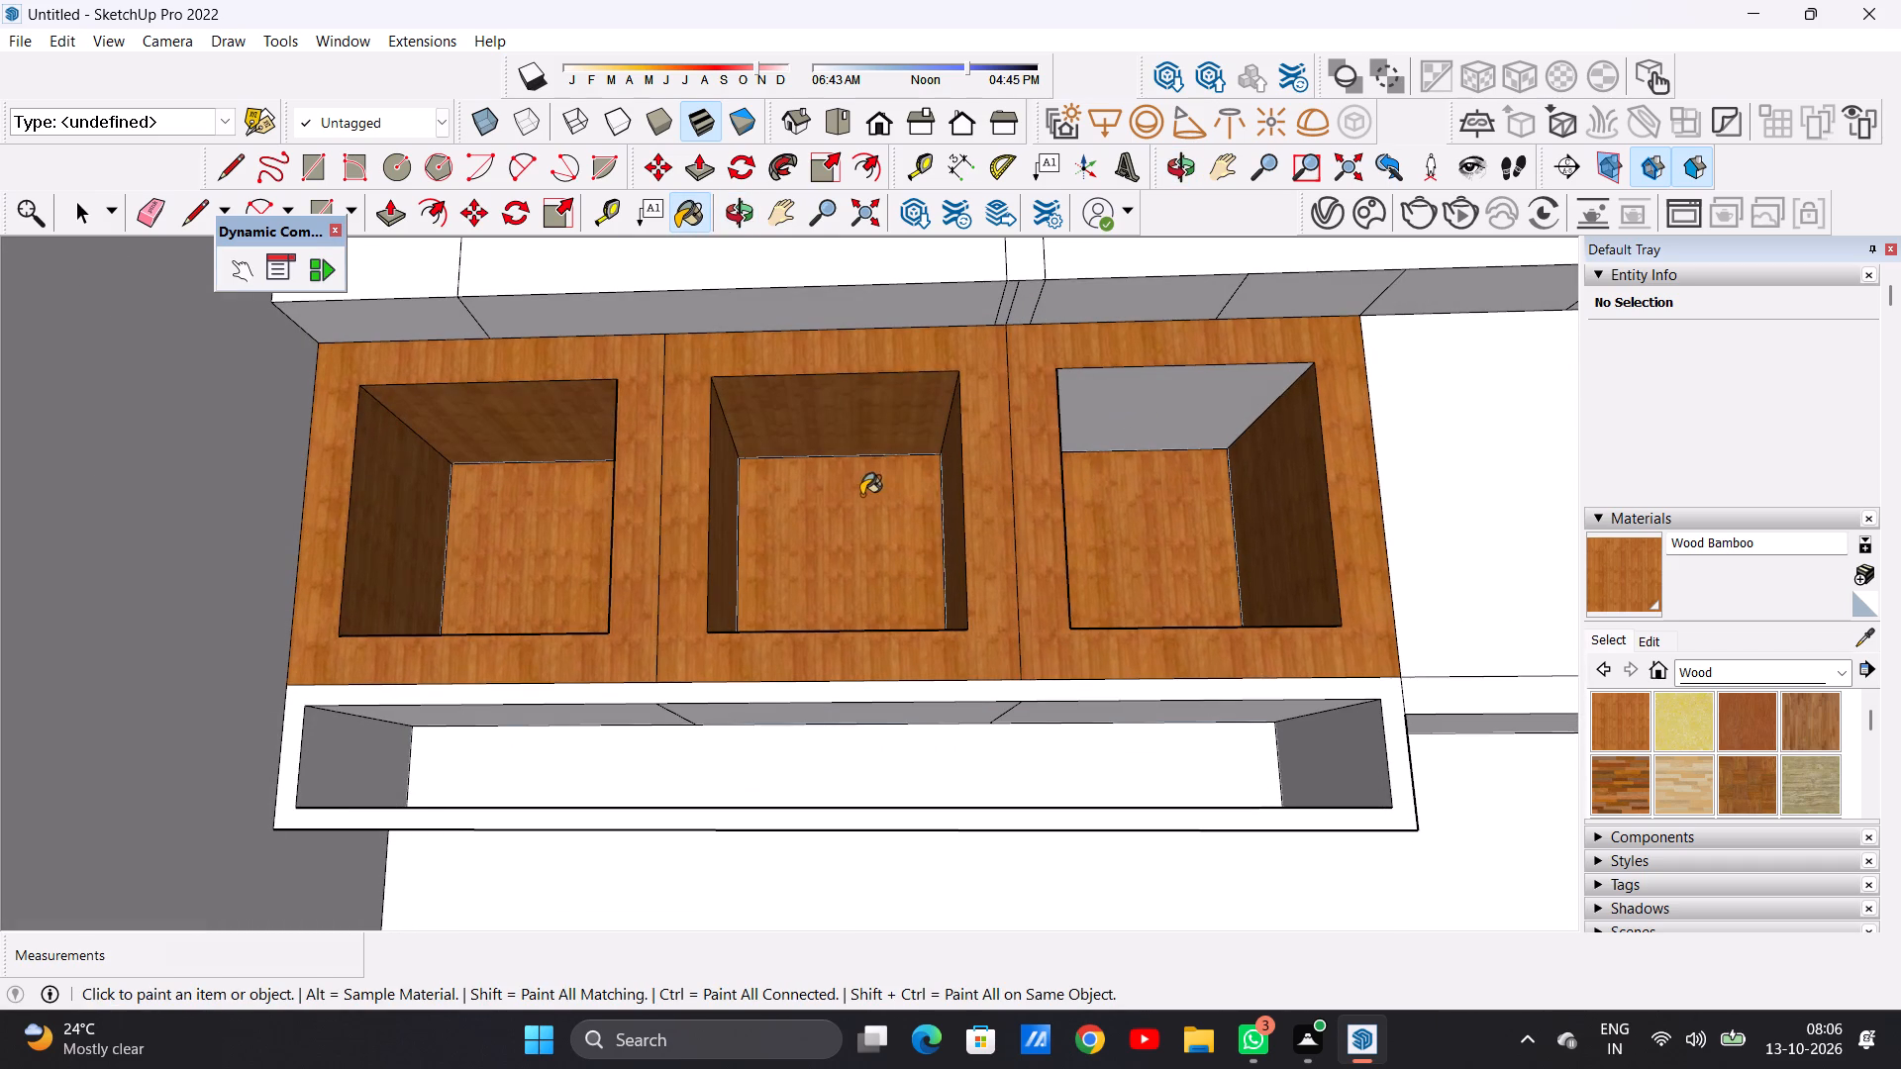
pyautogui.scroll(-4, 860, 498)
pyautogui.moveTo(866, 541); pyautogui.dragTo(876, 645, button='middle')
pyautogui.press('space')
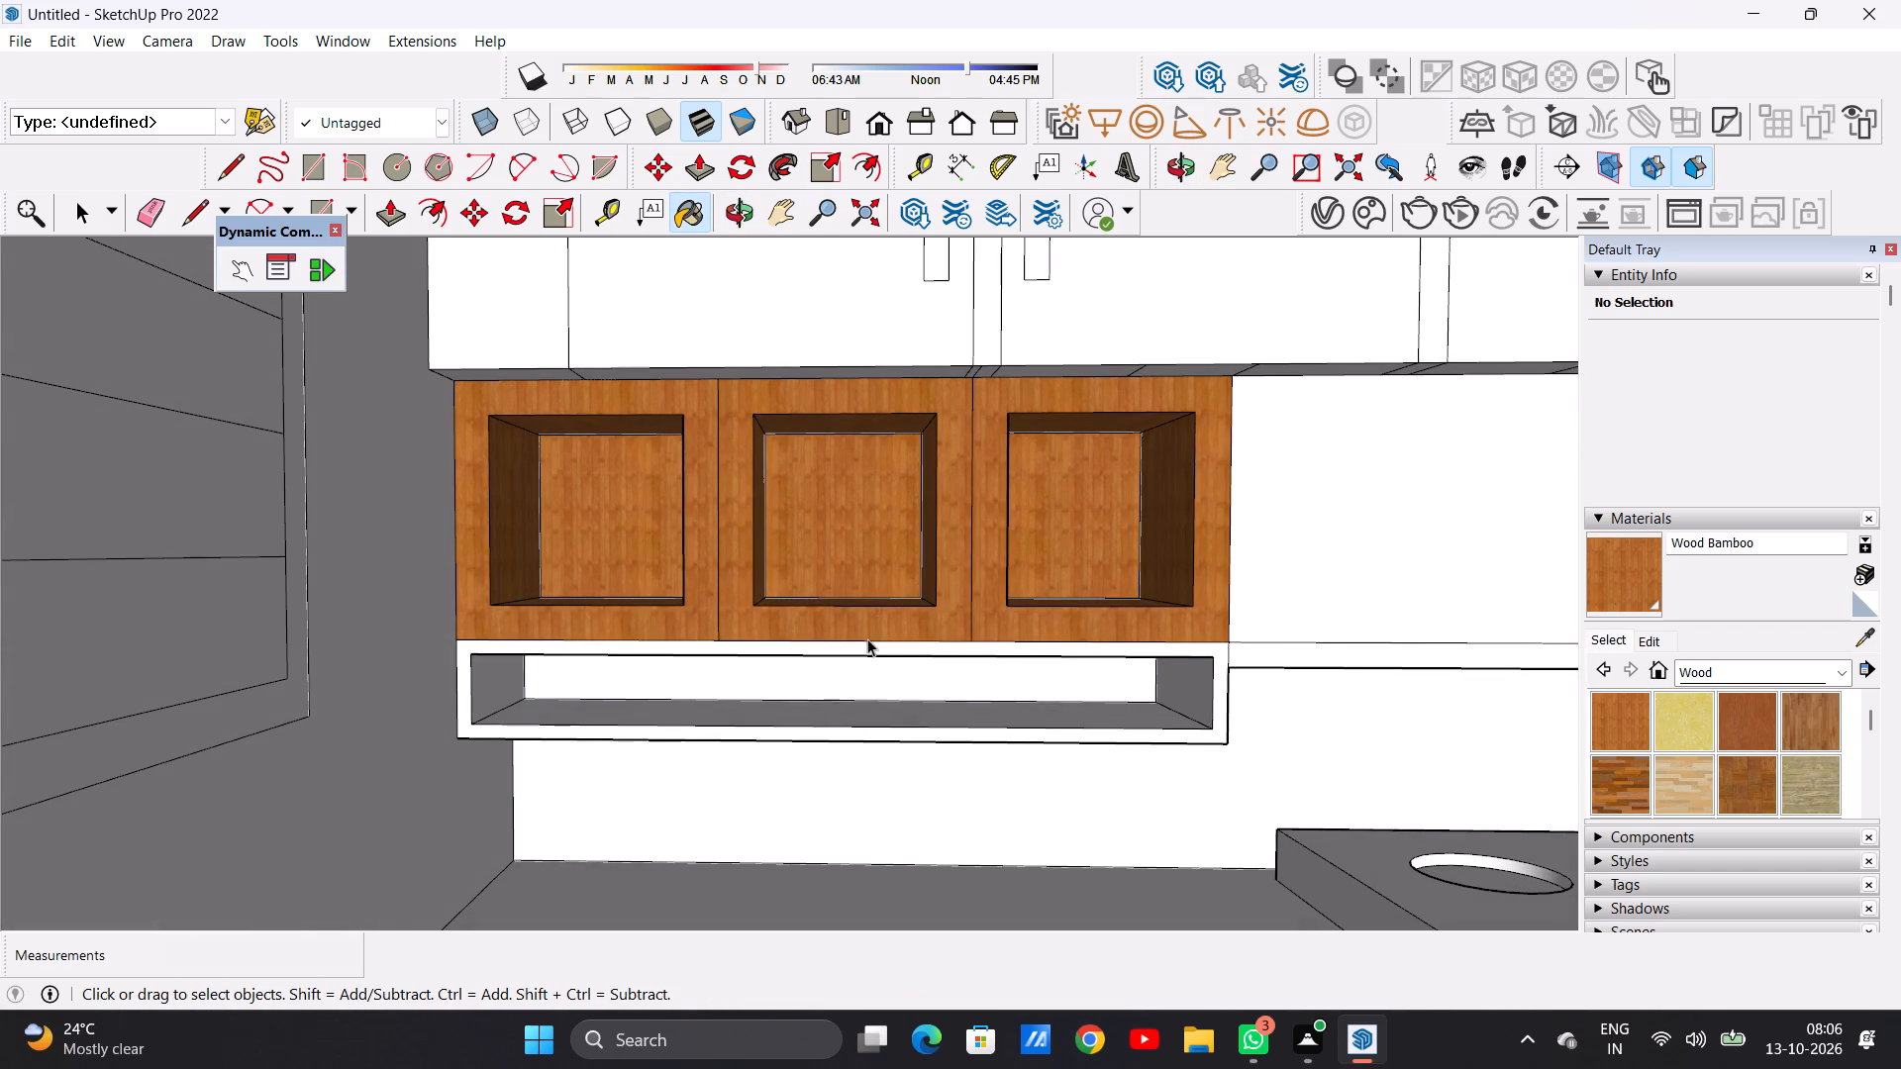
# Cover the three niche openings with rectangles, about 2' 8" by 2' 7" nearest the window and 2' 7" by 2' 5" for the others.
pyautogui.write('R')
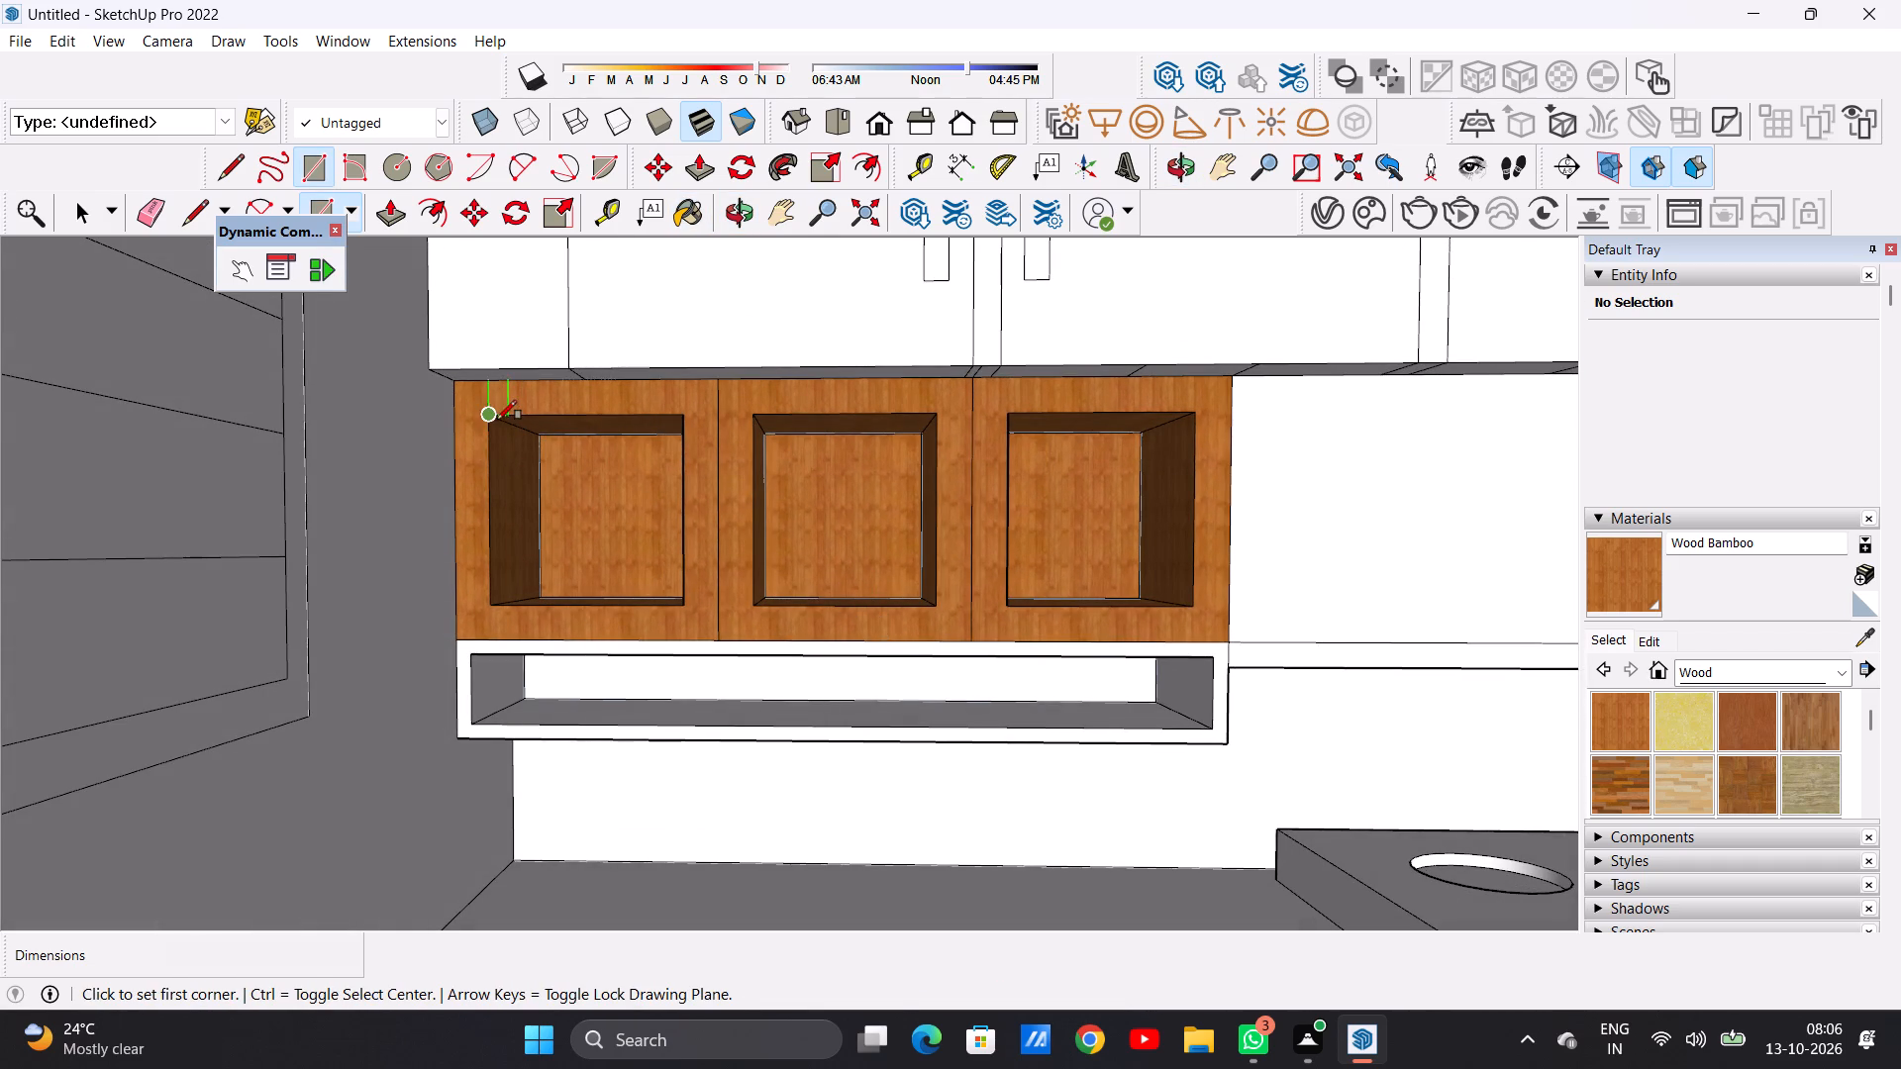
pyautogui.click(496, 419)
pyautogui.click(686, 413)
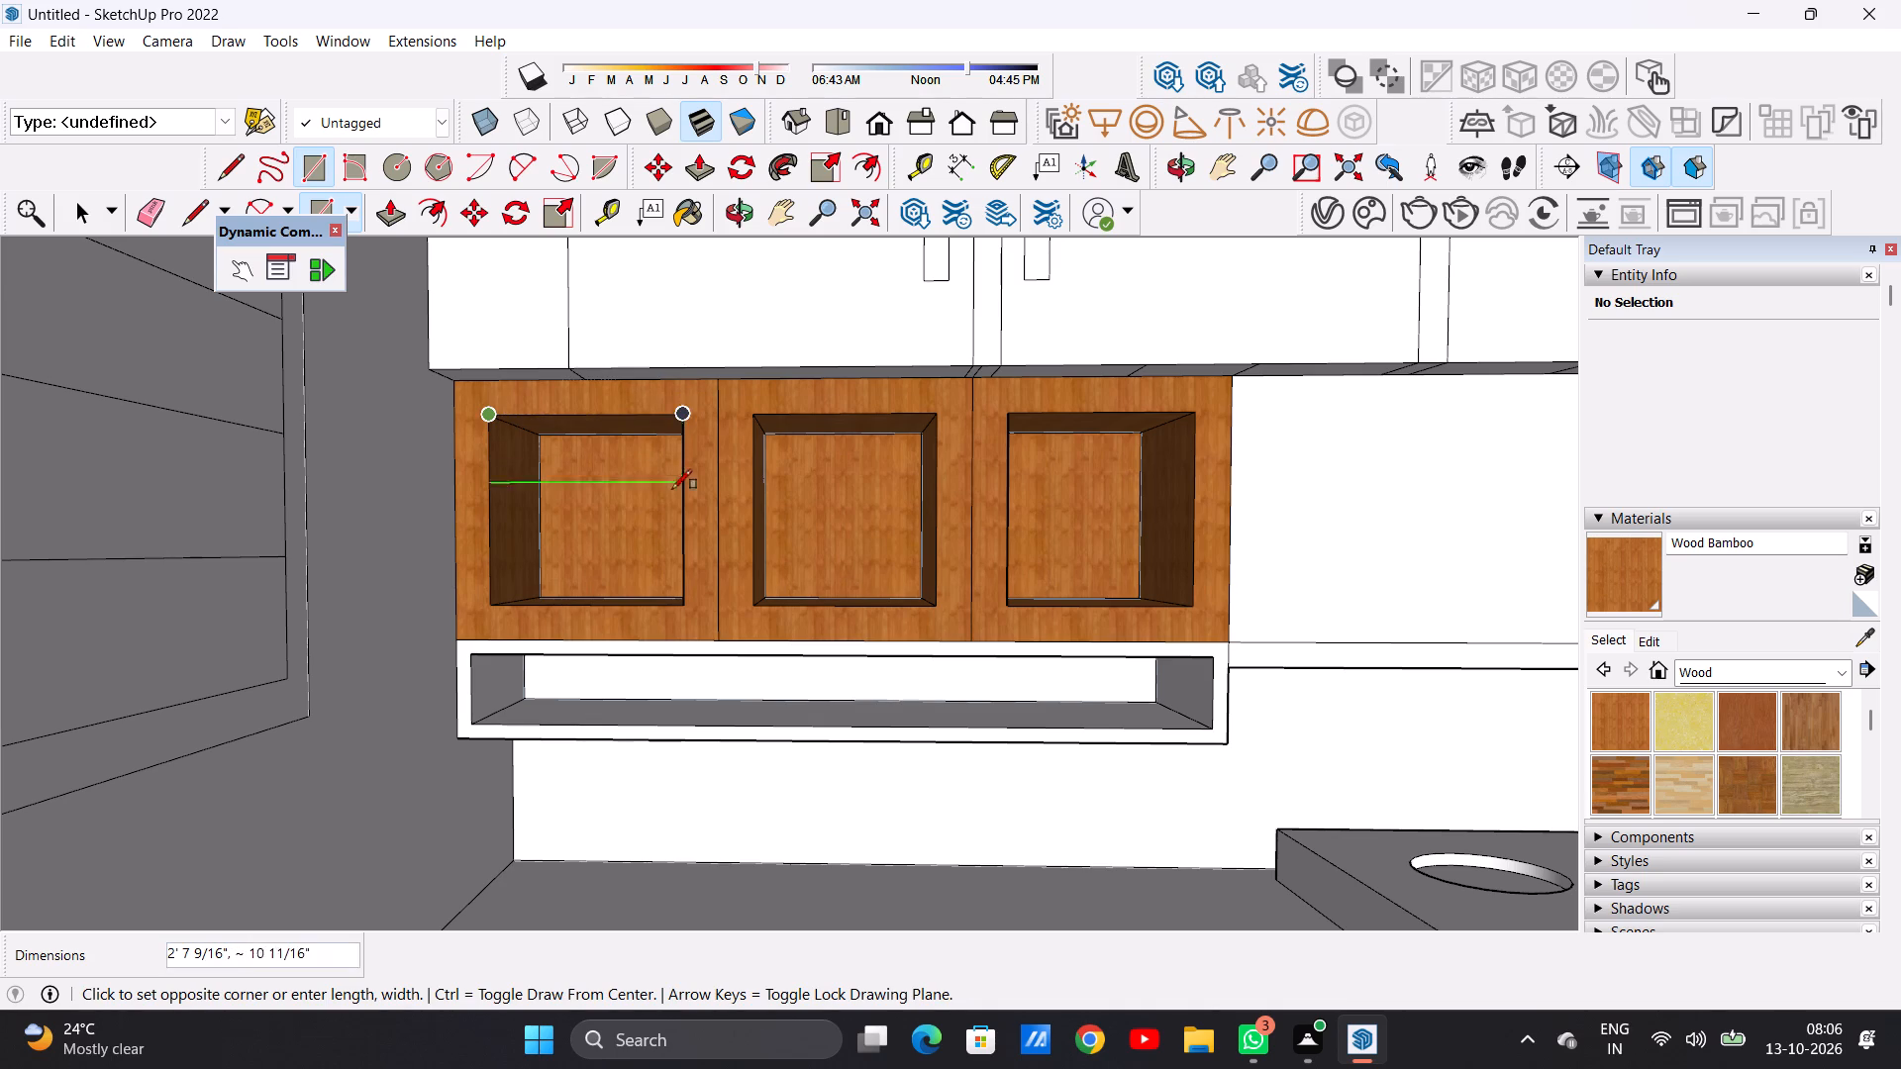
pyautogui.click(685, 605)
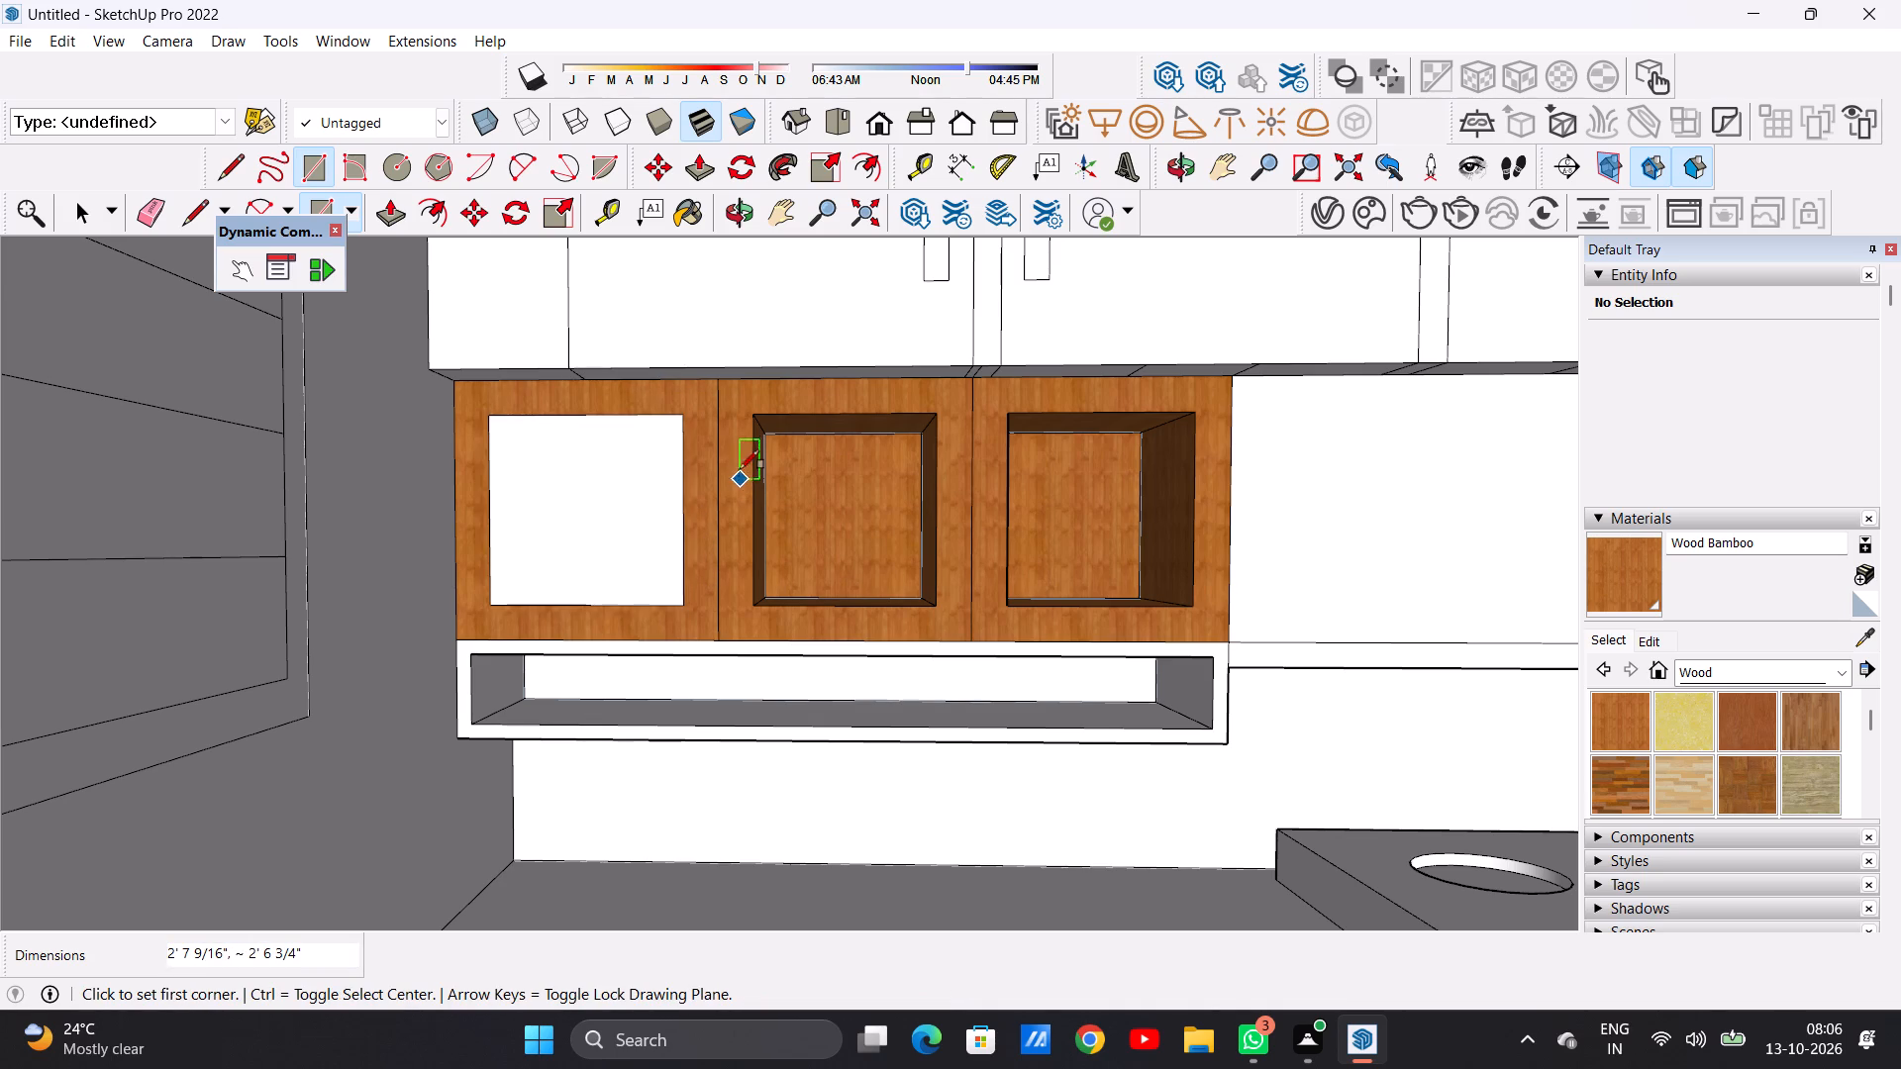
pyautogui.click(764, 416)
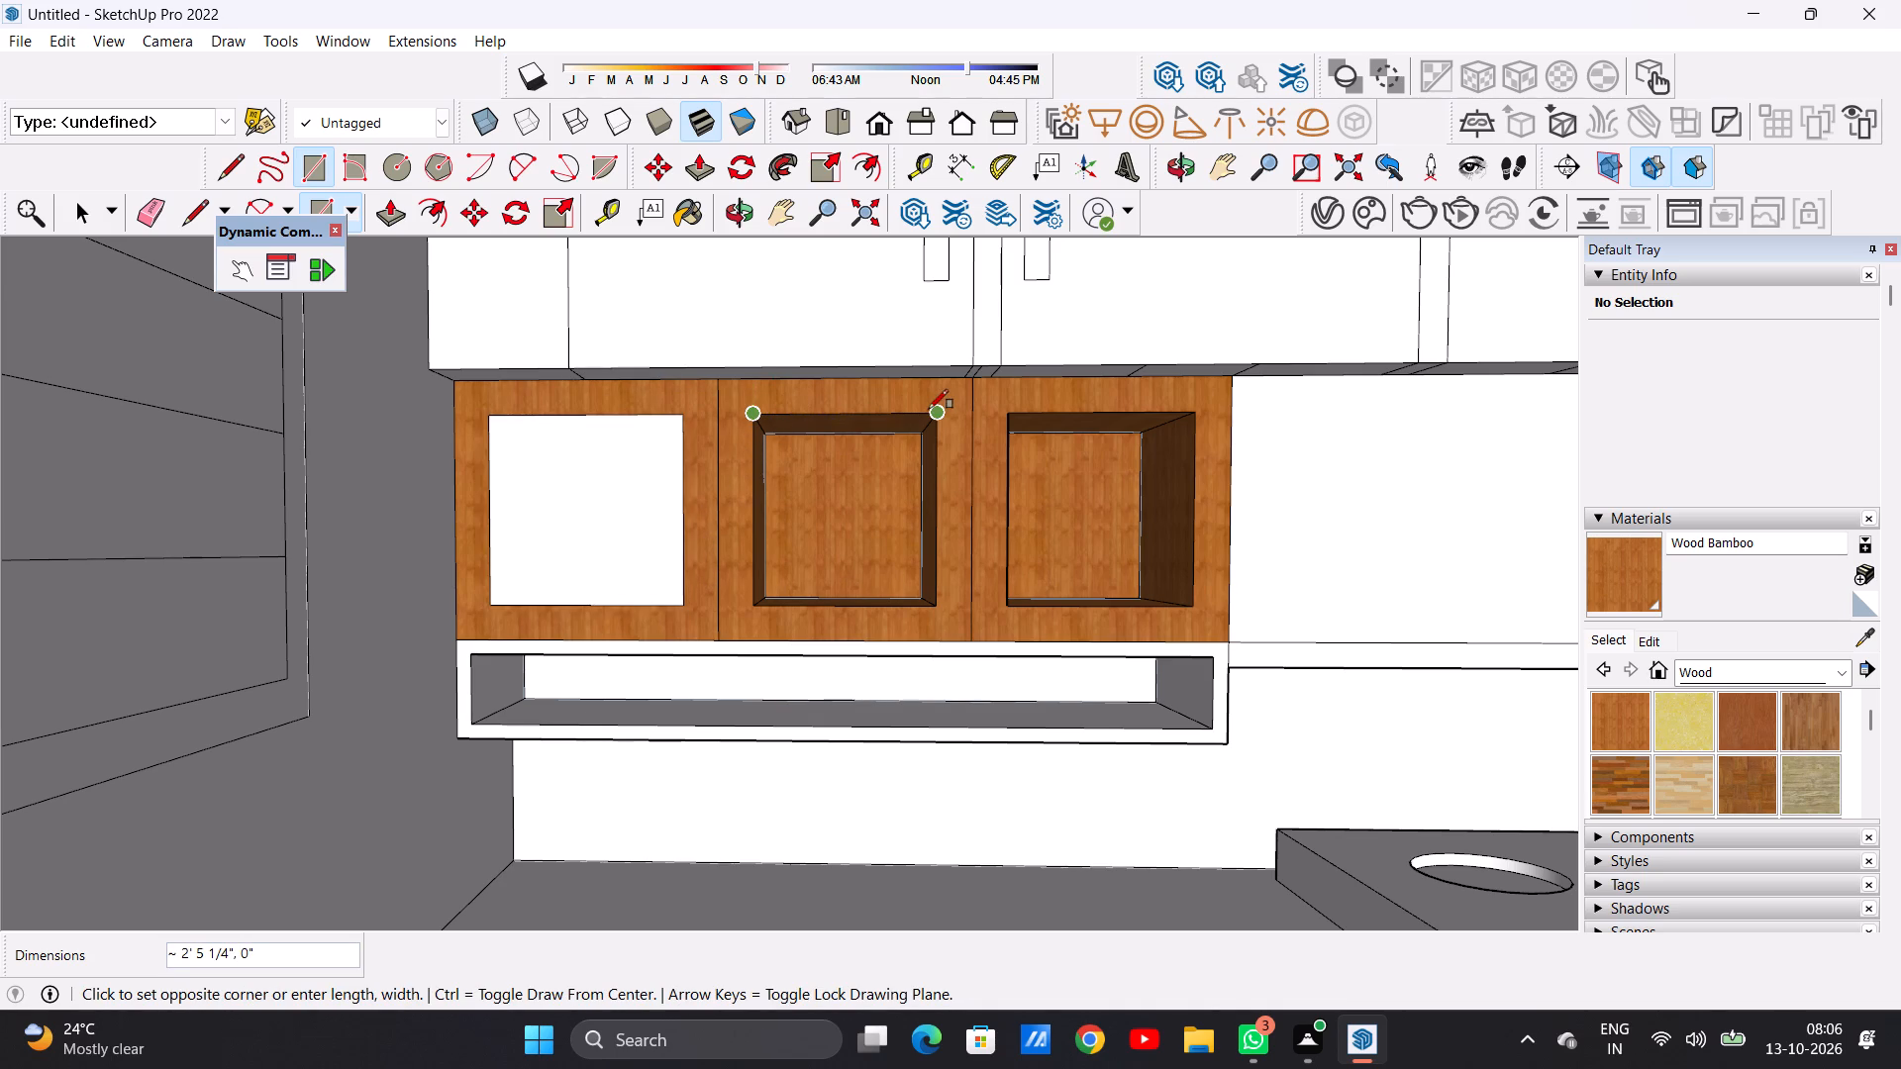
pyautogui.click(929, 409)
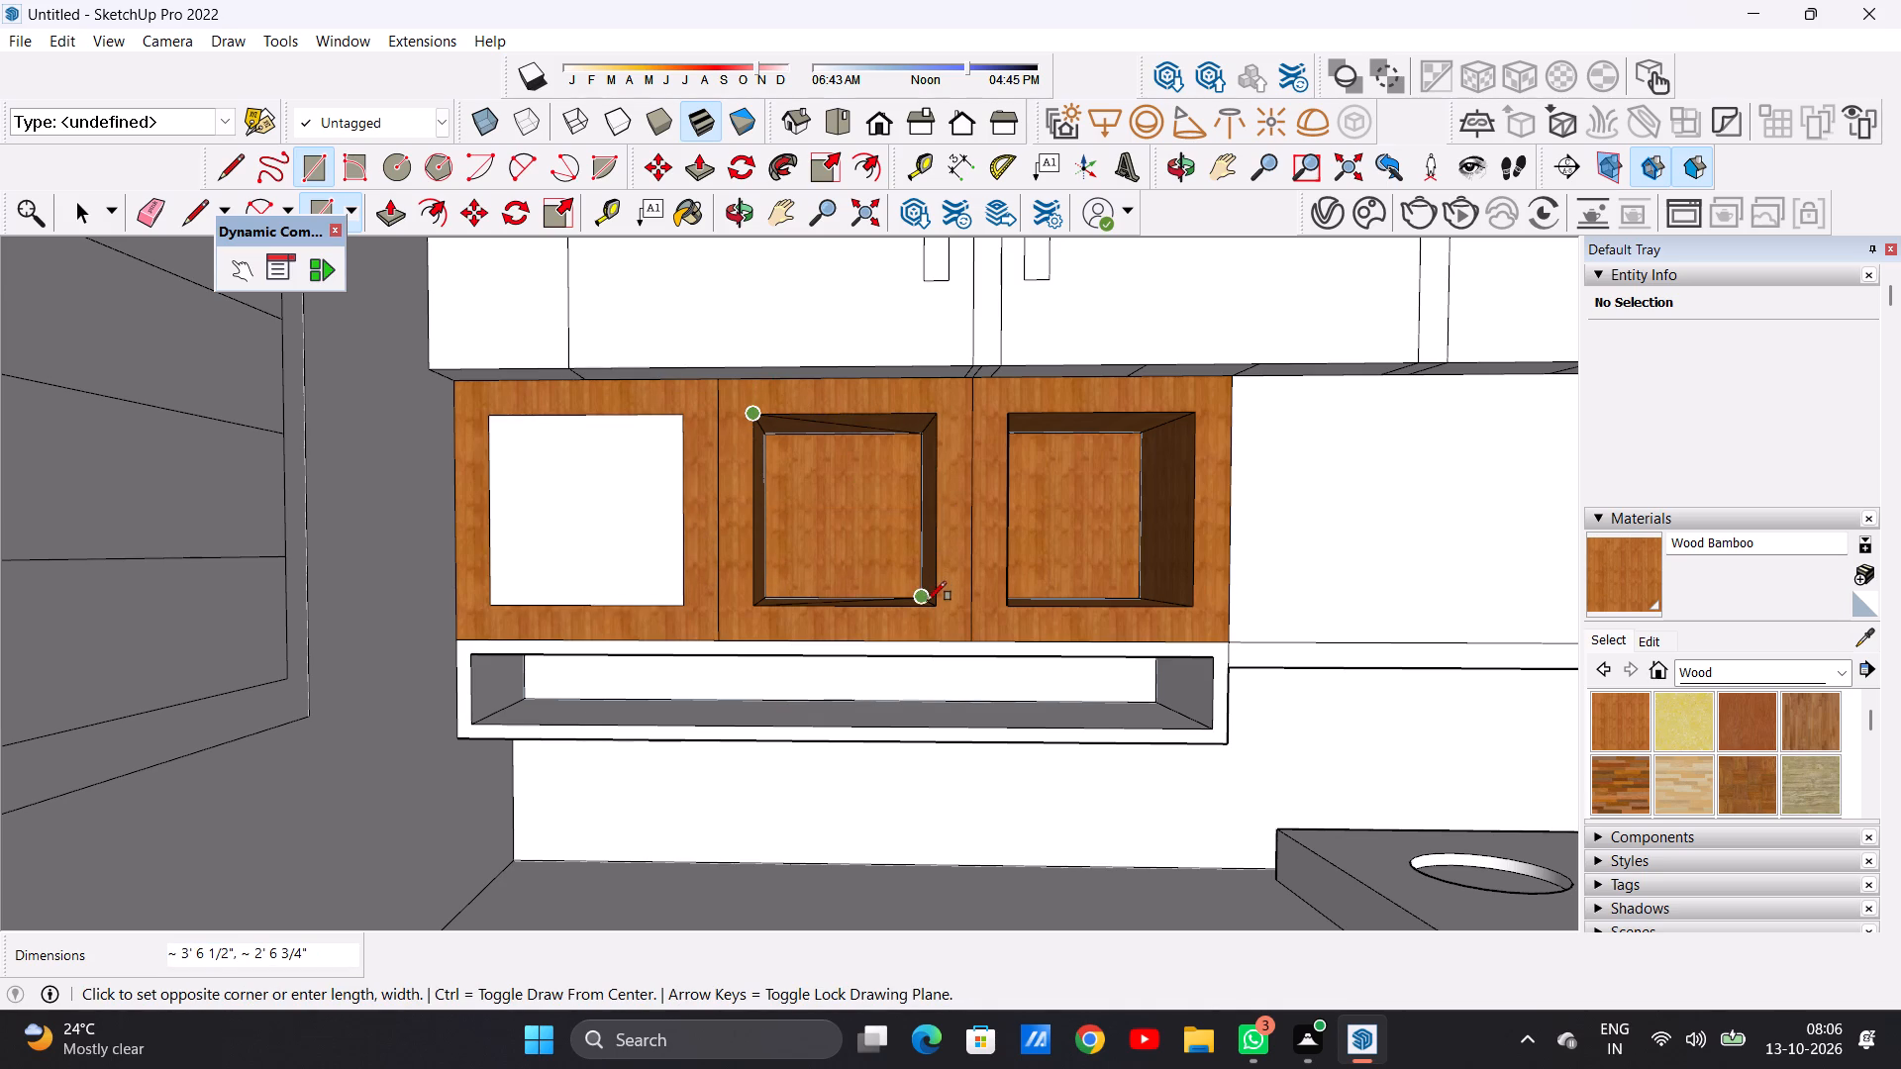
pyautogui.click(927, 601)
pyautogui.click(1010, 418)
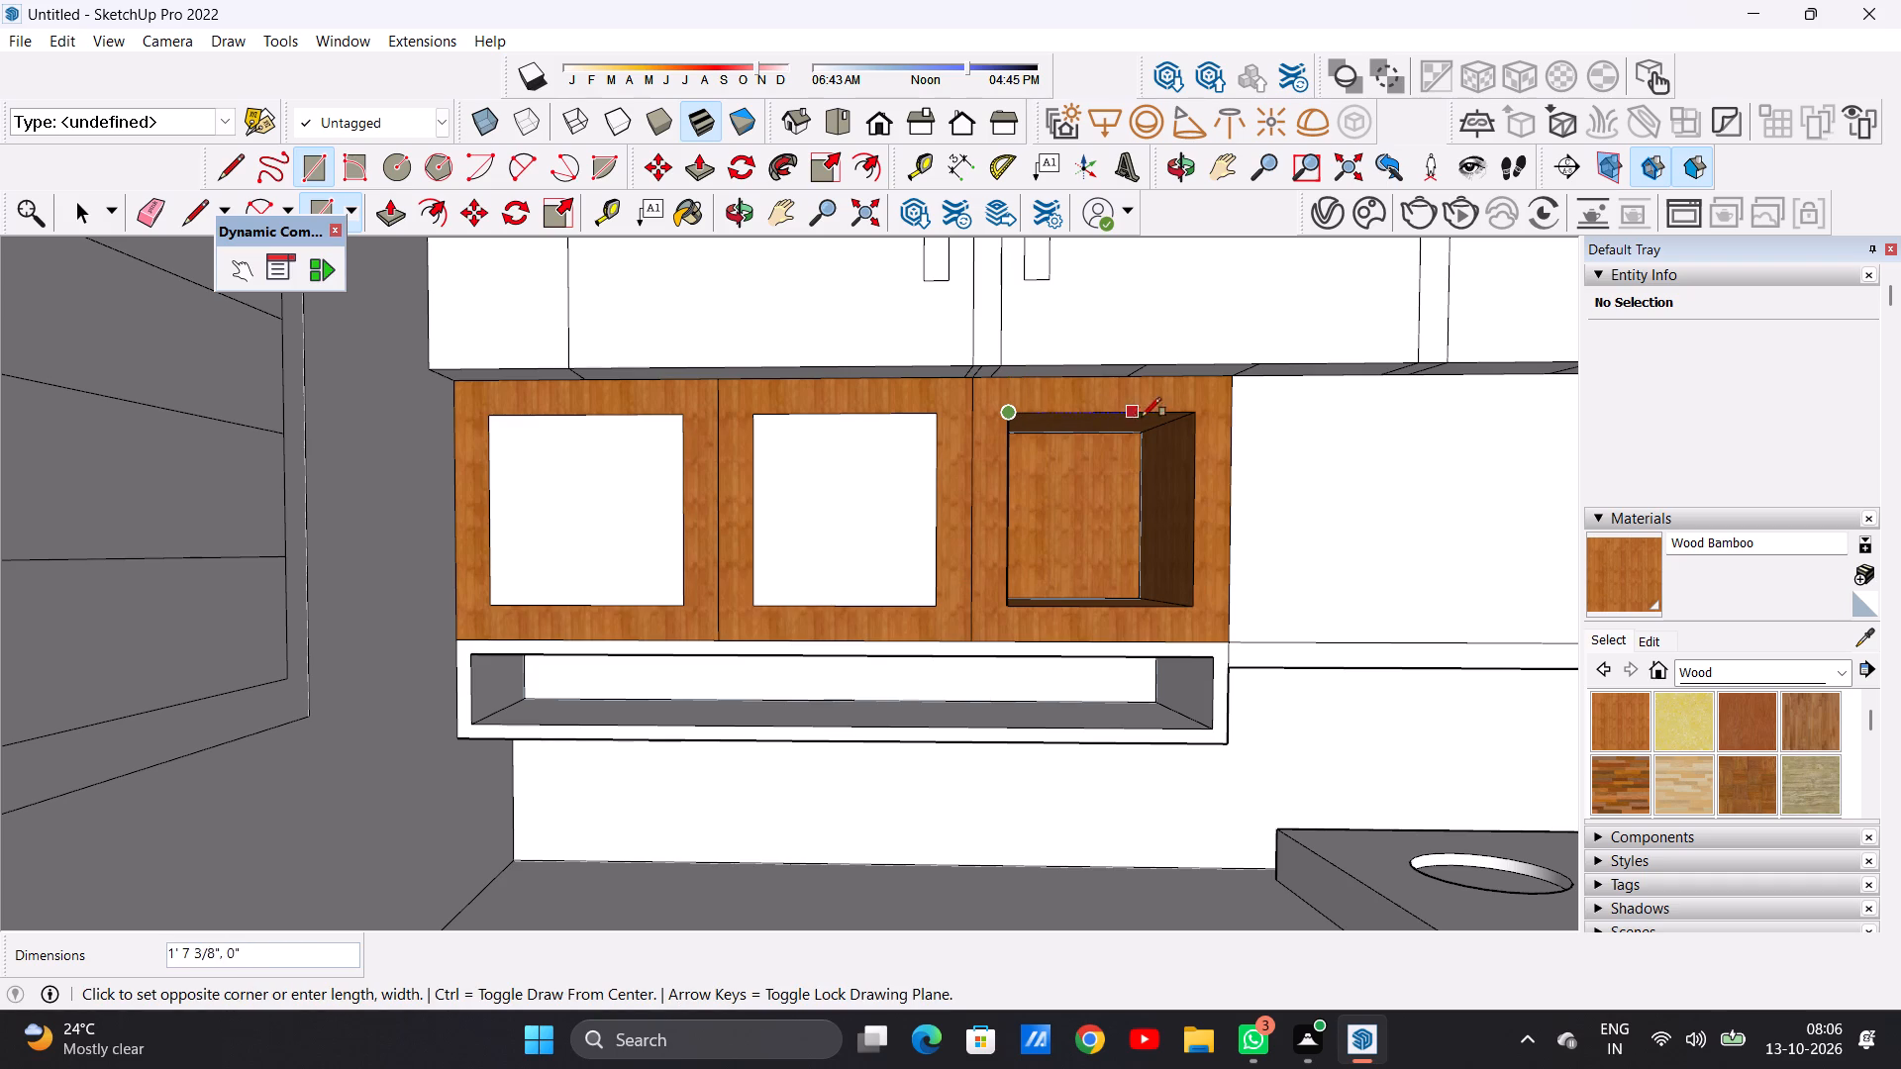
pyautogui.click(1195, 415)
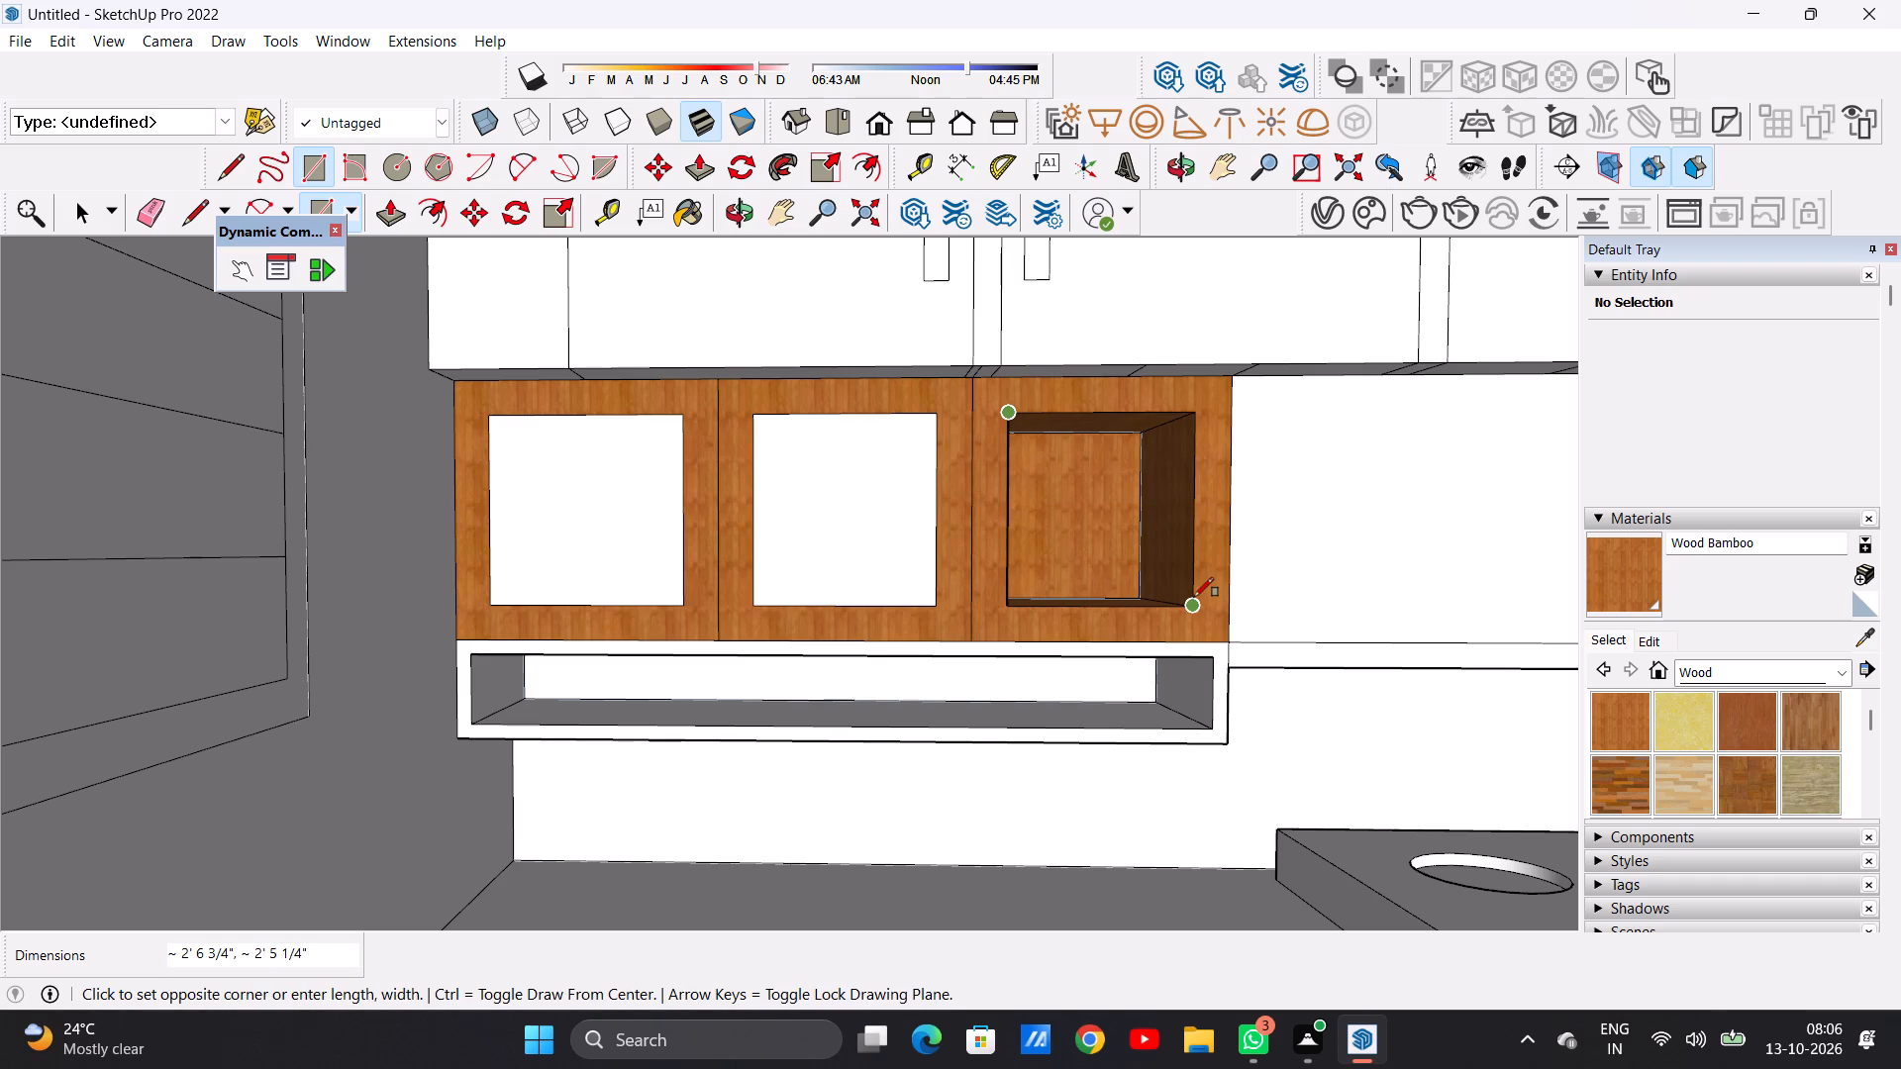
pyautogui.click(1194, 597)
pyautogui.press('space')
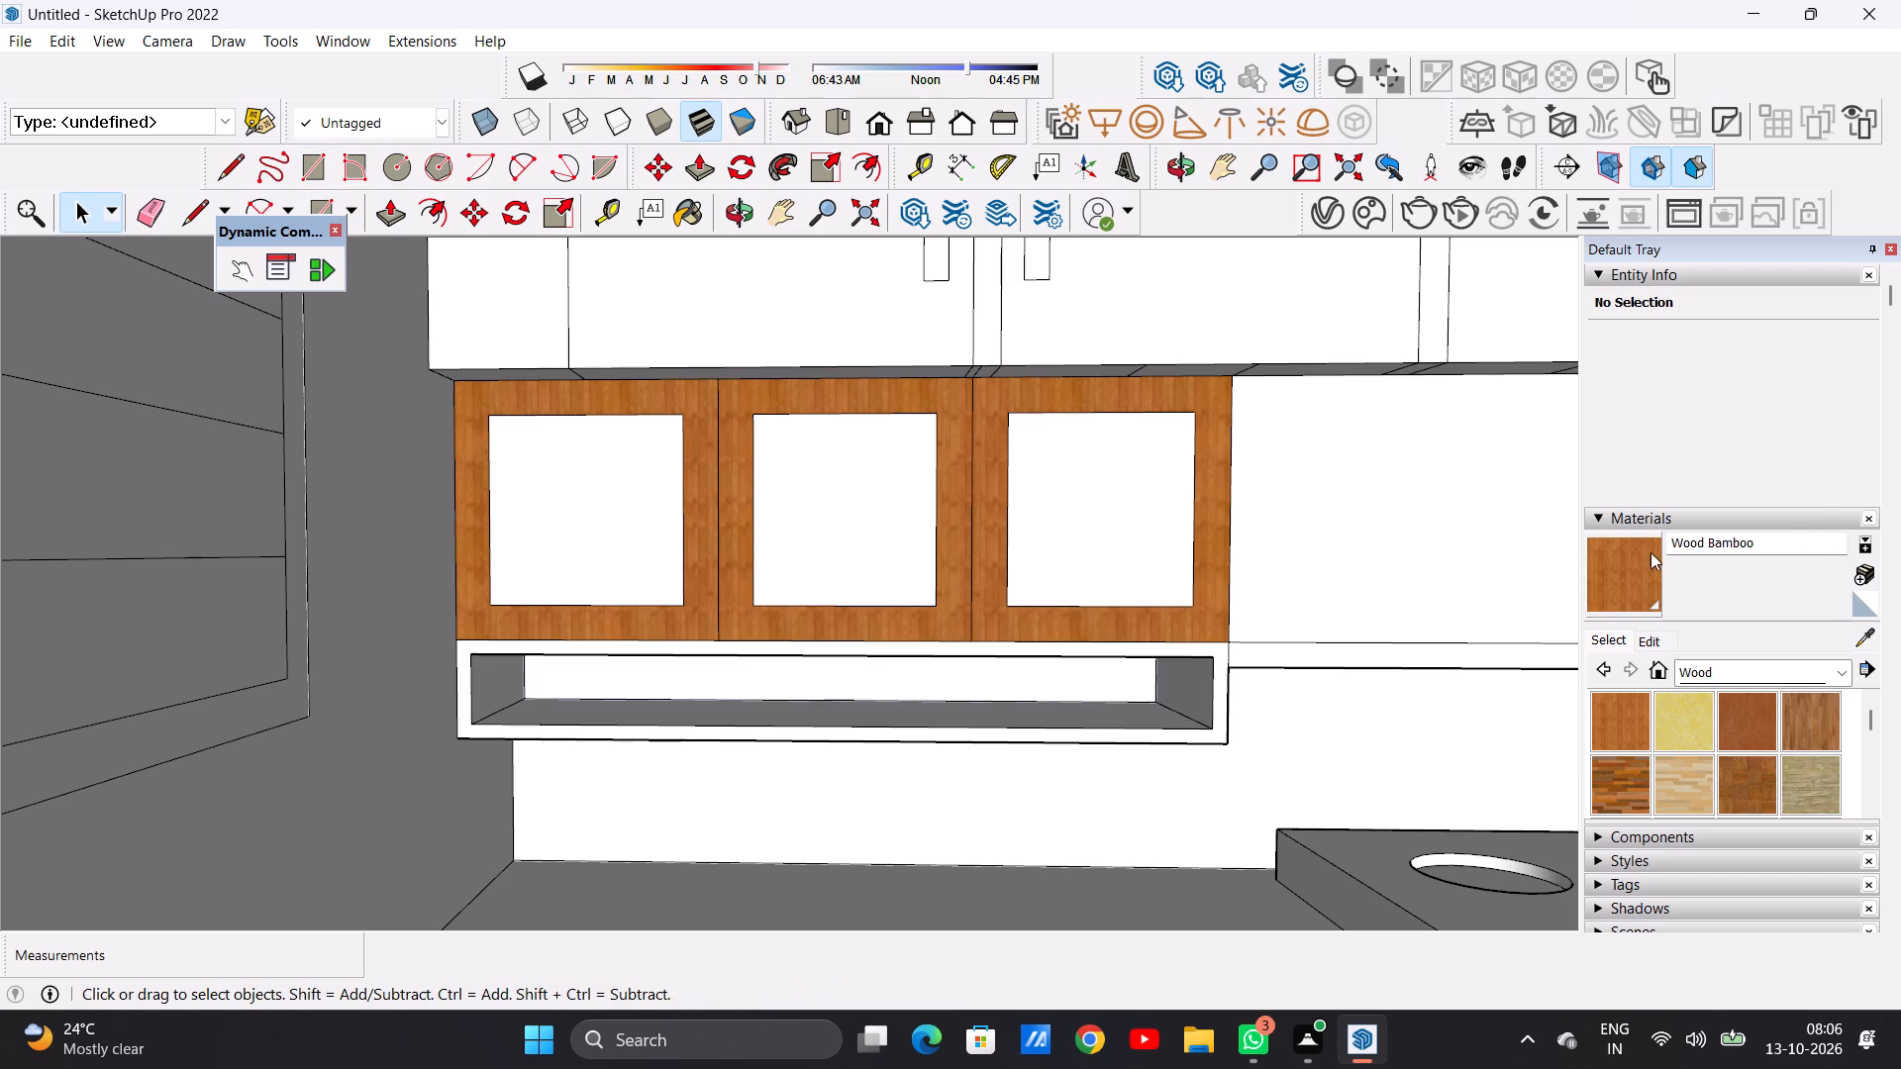
# Paint the three panels covering the niches with Translucent Glass Blue from the Glass and Mirrors collection.
pyautogui.click(1840, 671)
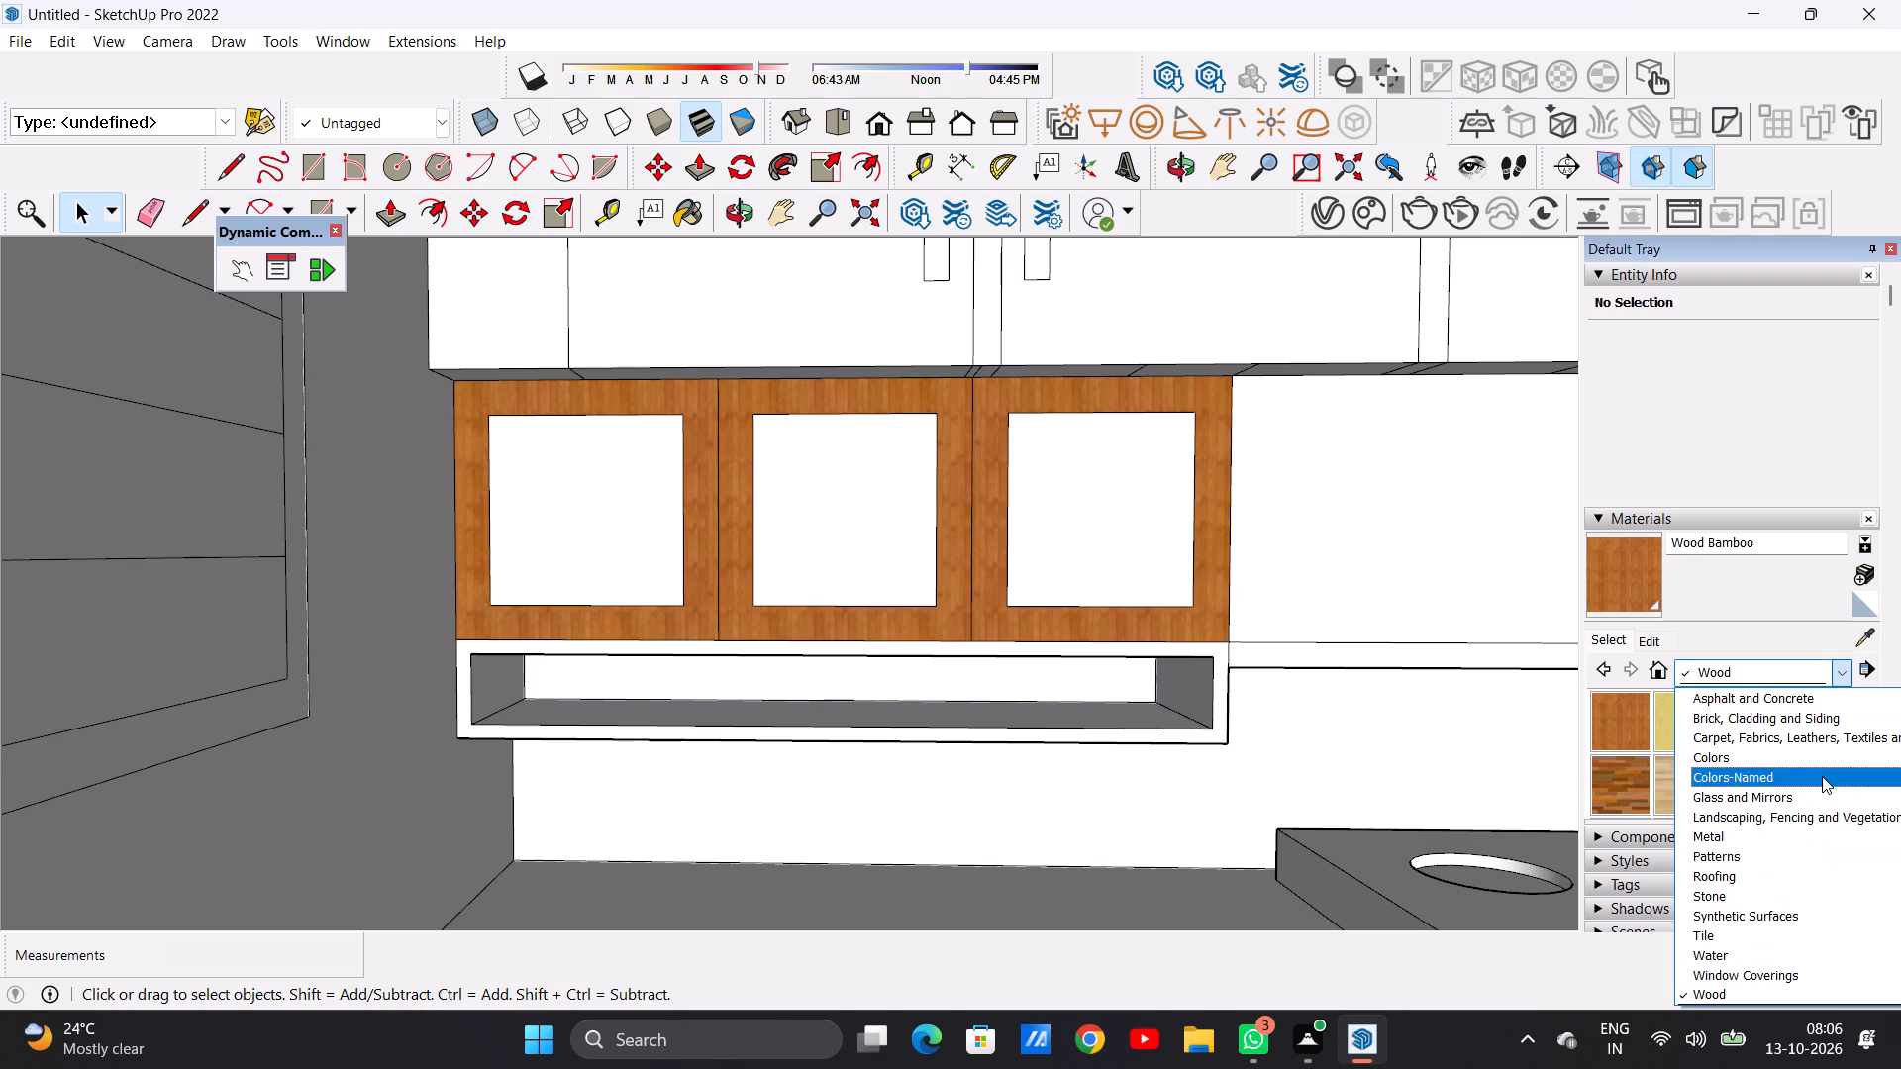
pyautogui.click(1828, 790)
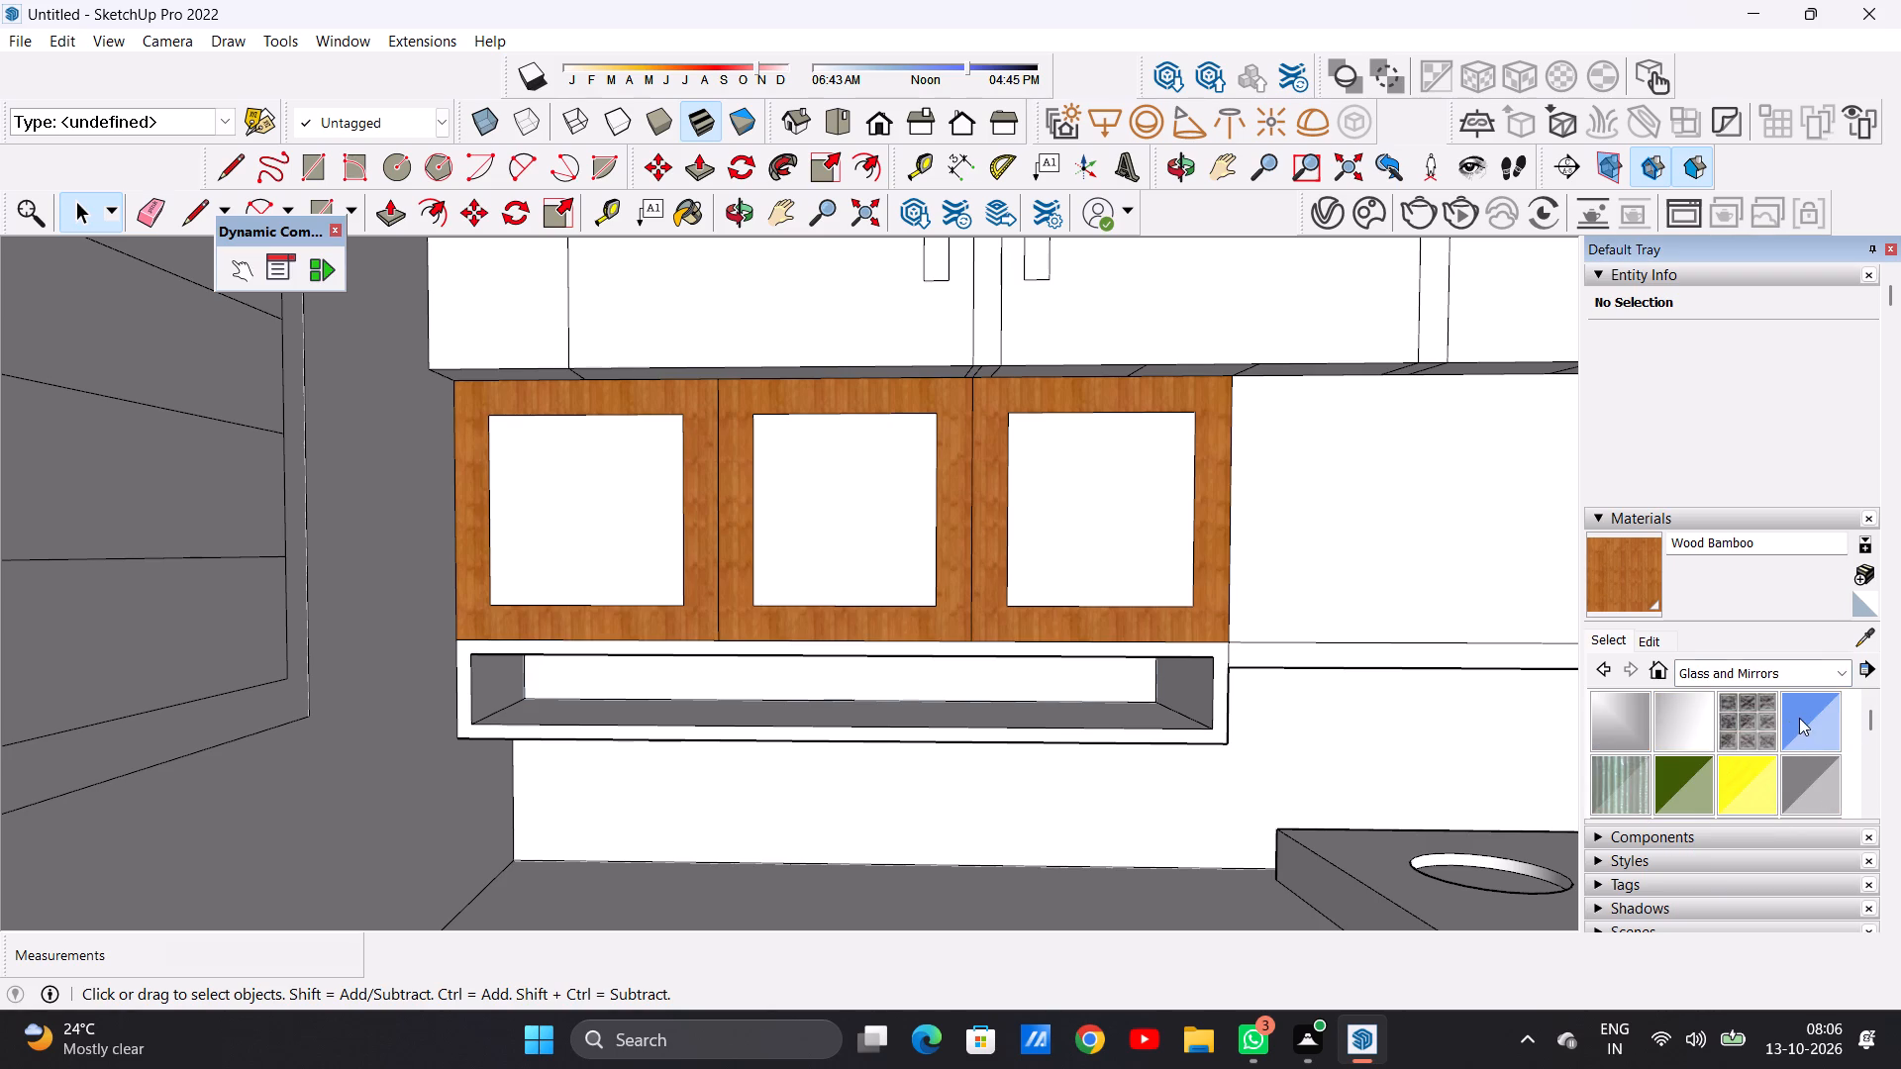
pyautogui.click(1801, 720)
pyautogui.click(638, 500)
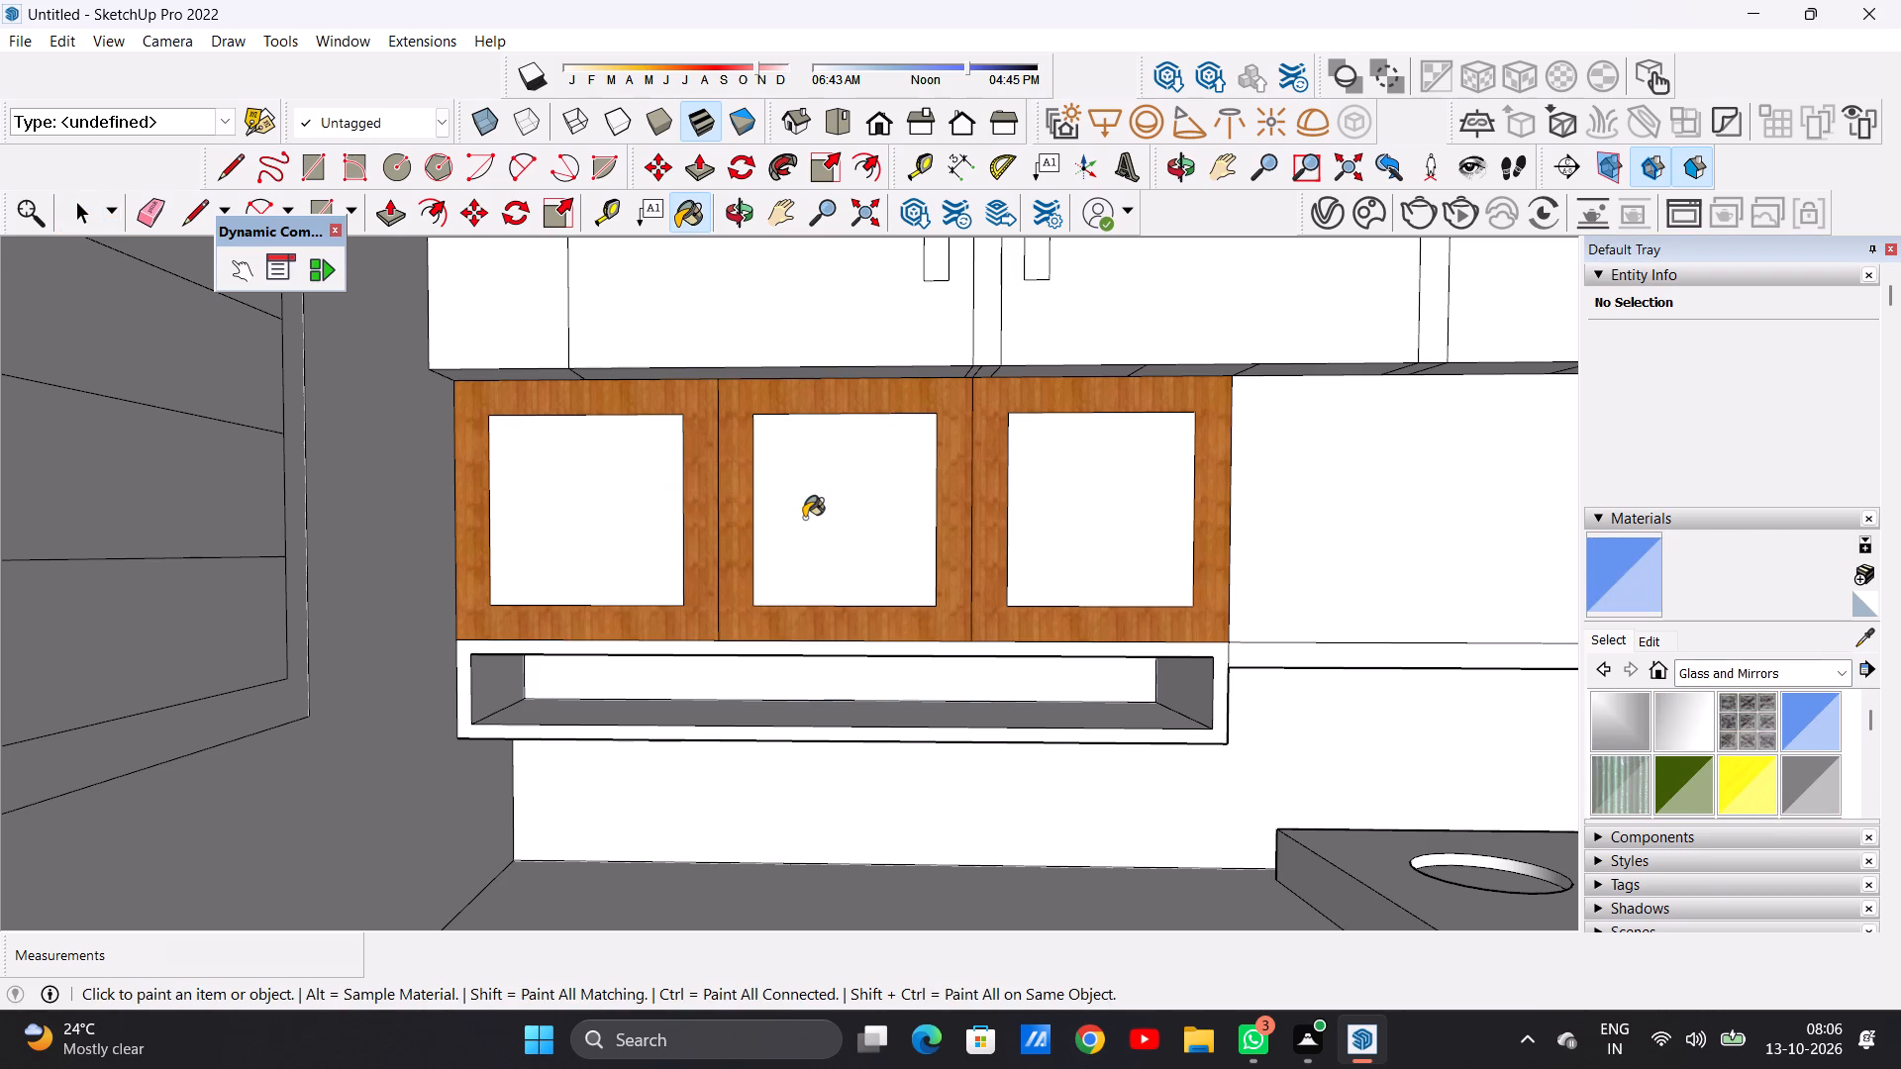
pyautogui.click(804, 518)
pyautogui.click(1085, 519)
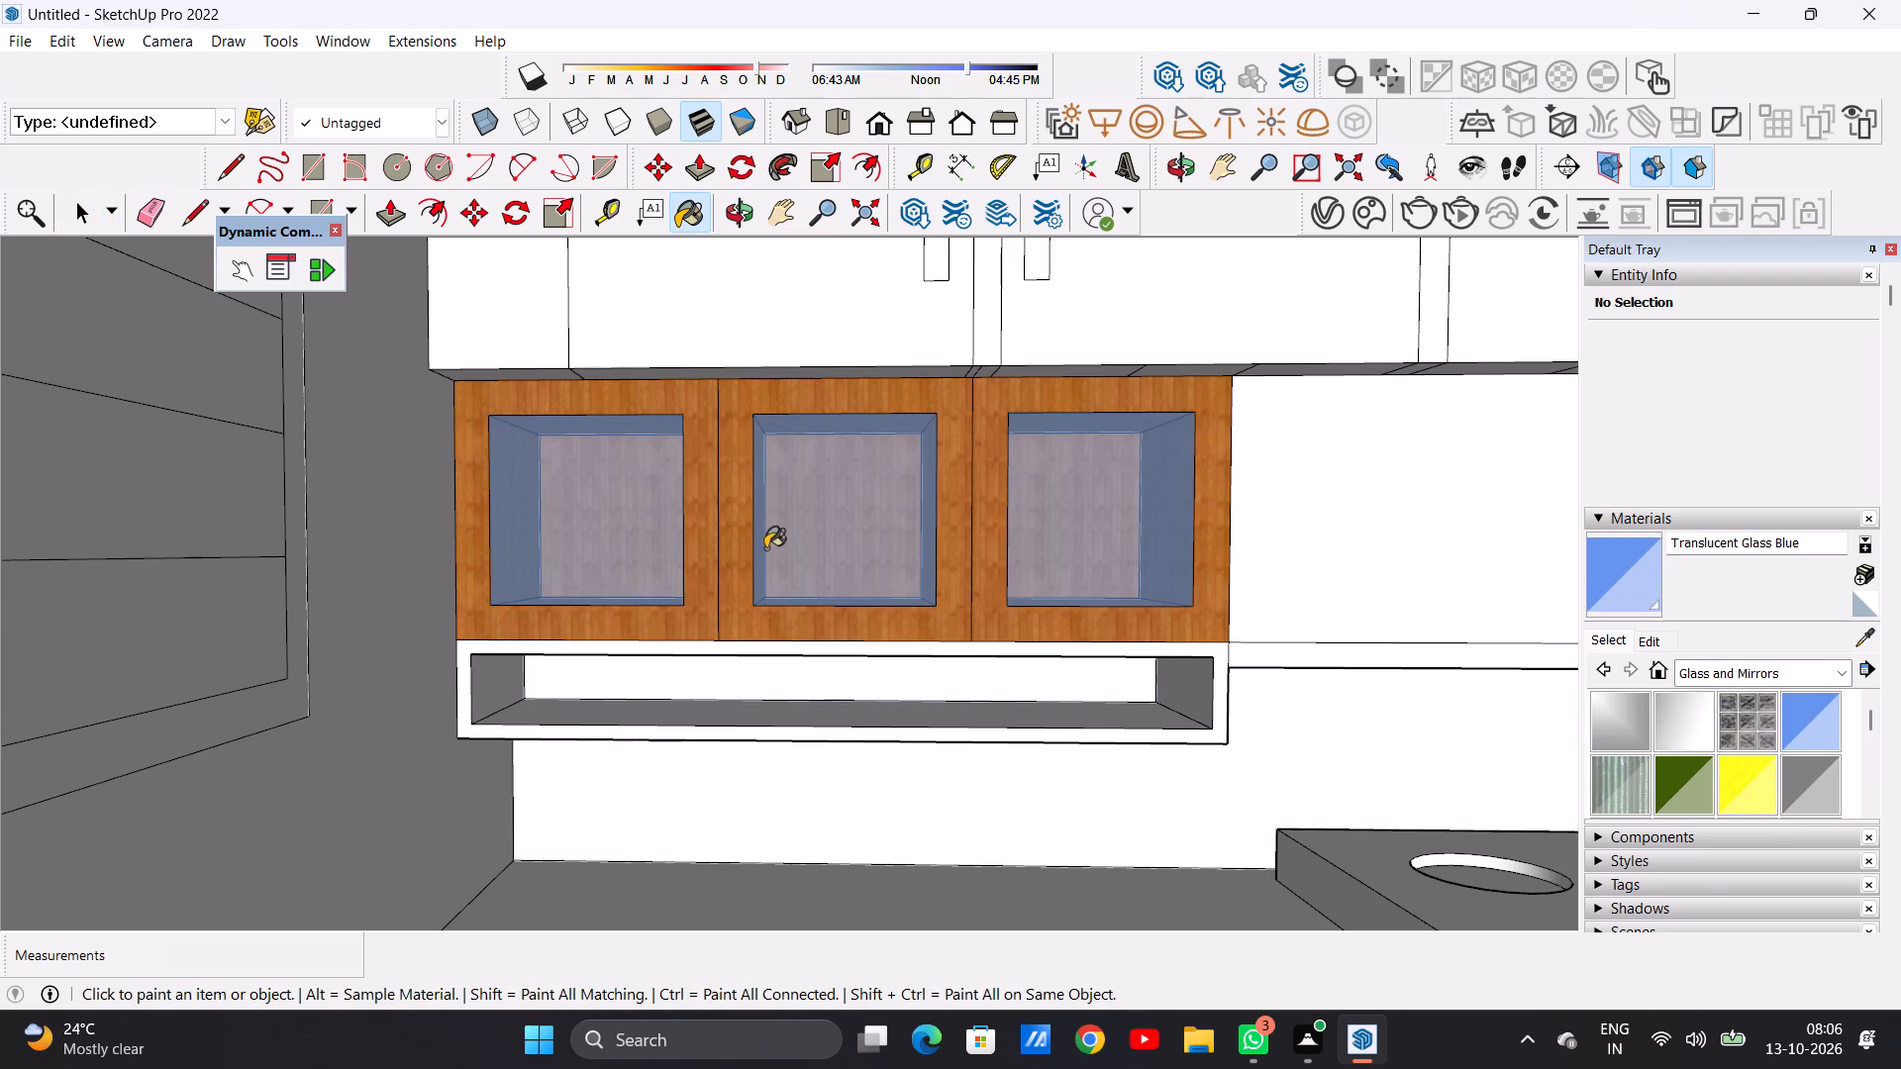
pyautogui.scroll(-9, 803, 522)
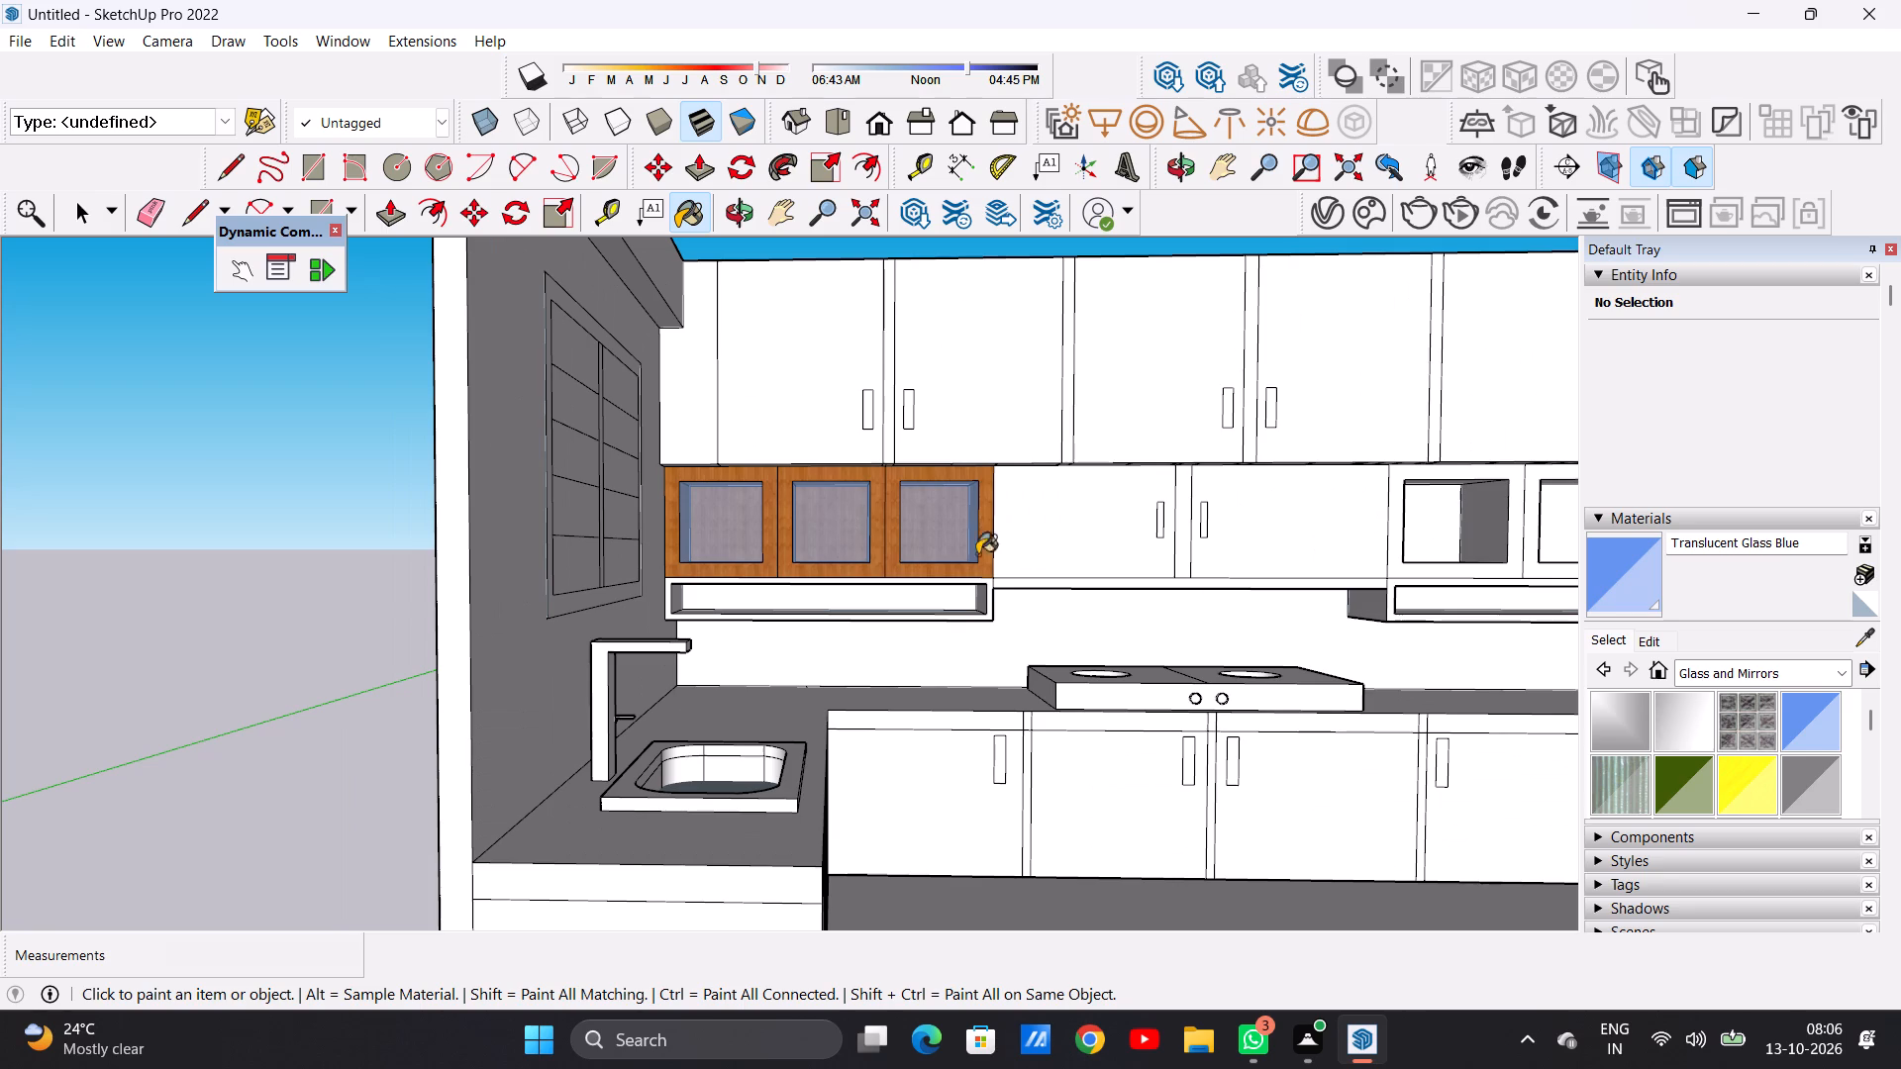
# Repaint the three glass panels over the niches near the window with Translucent Glass Safety from Glass and Mirrors.
pyautogui.scroll(-1, 1672, 745)
pyautogui.click(1636, 731)
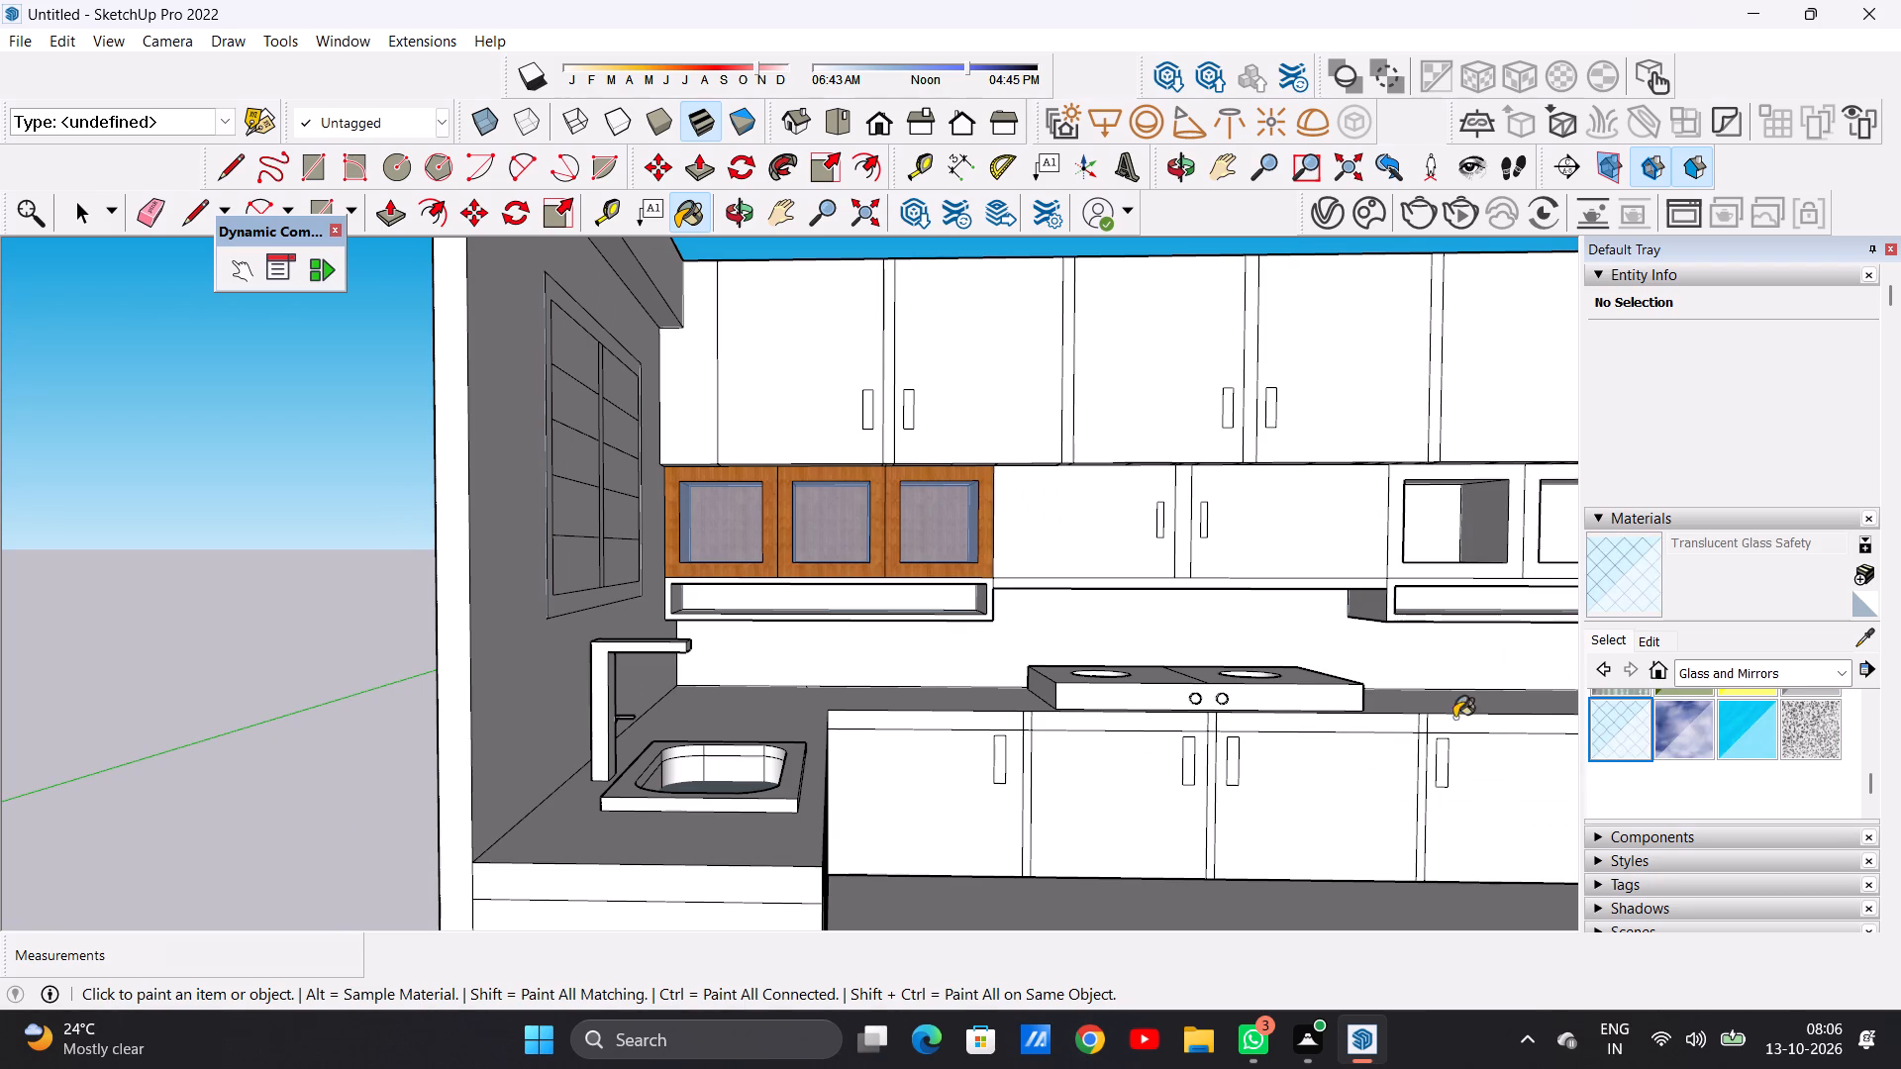
pyautogui.scroll(10, 700, 524)
pyautogui.click(753, 525)
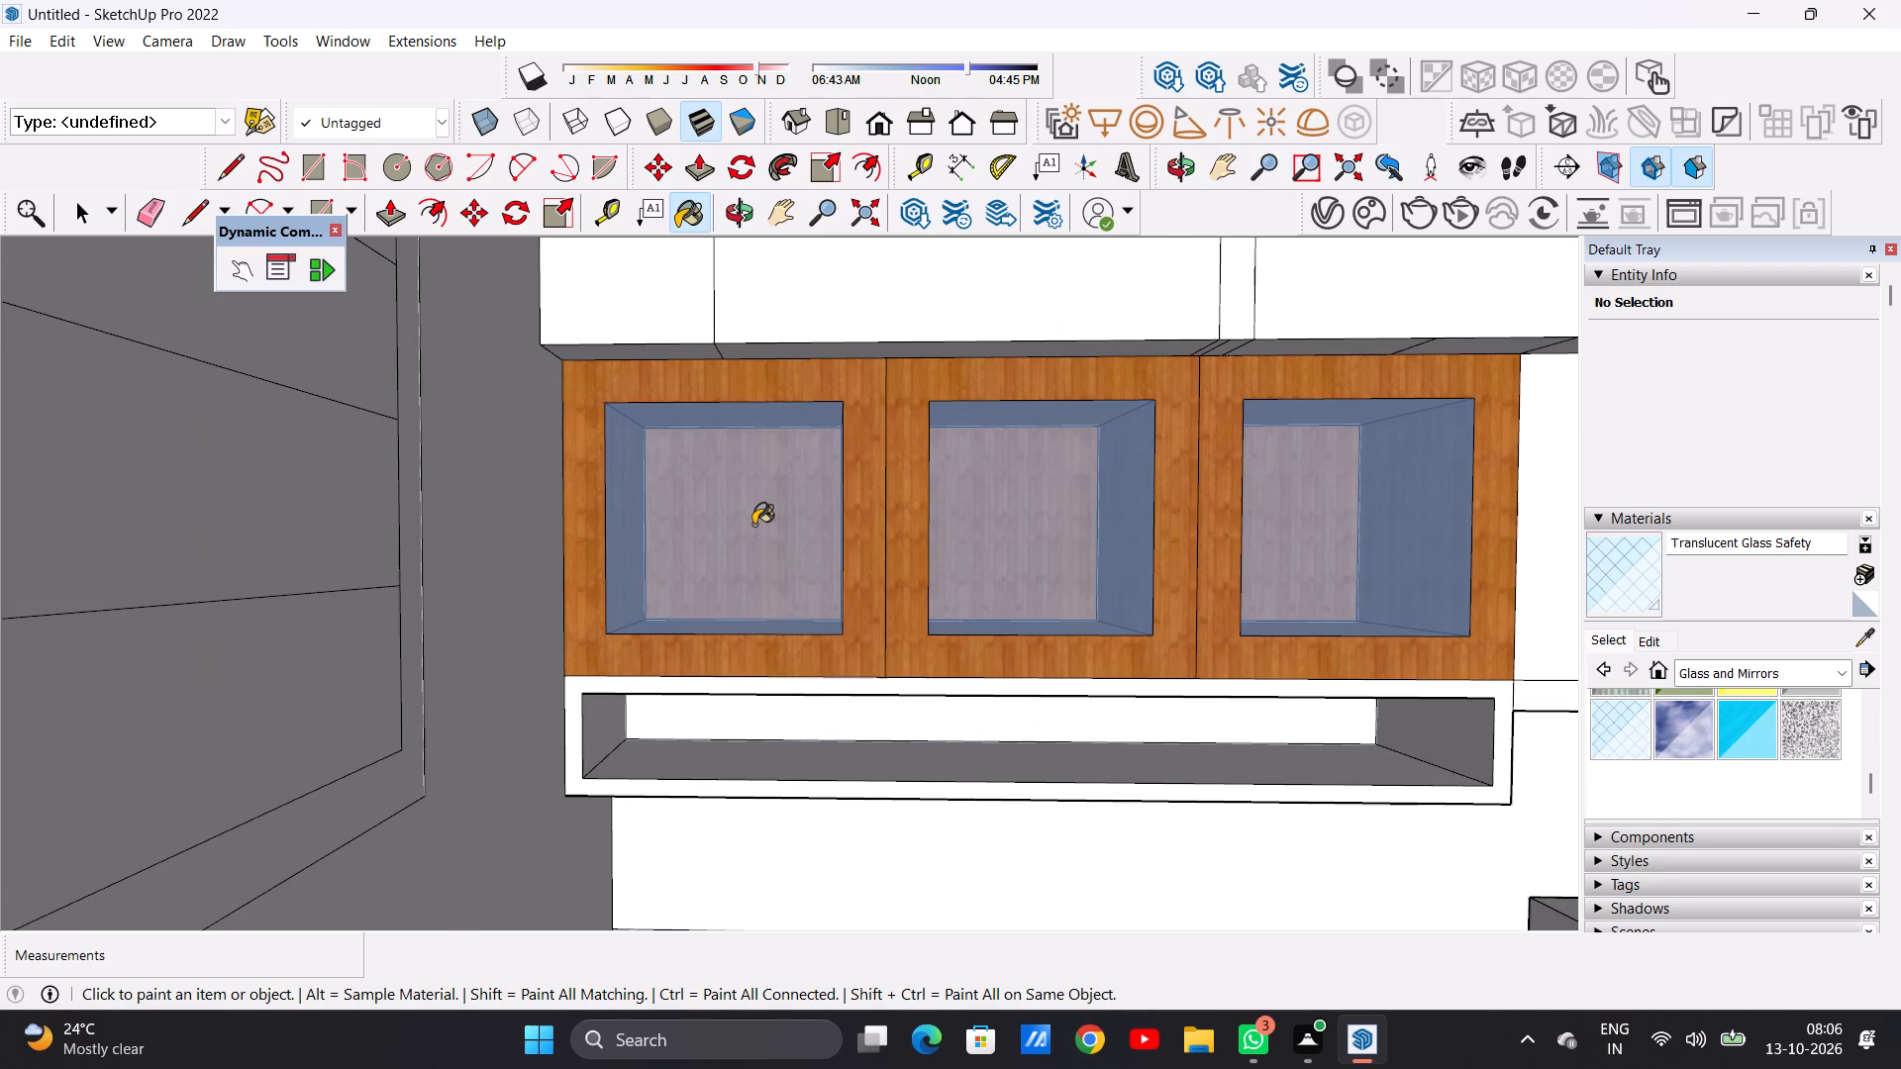
pyautogui.click(991, 512)
pyautogui.click(1295, 510)
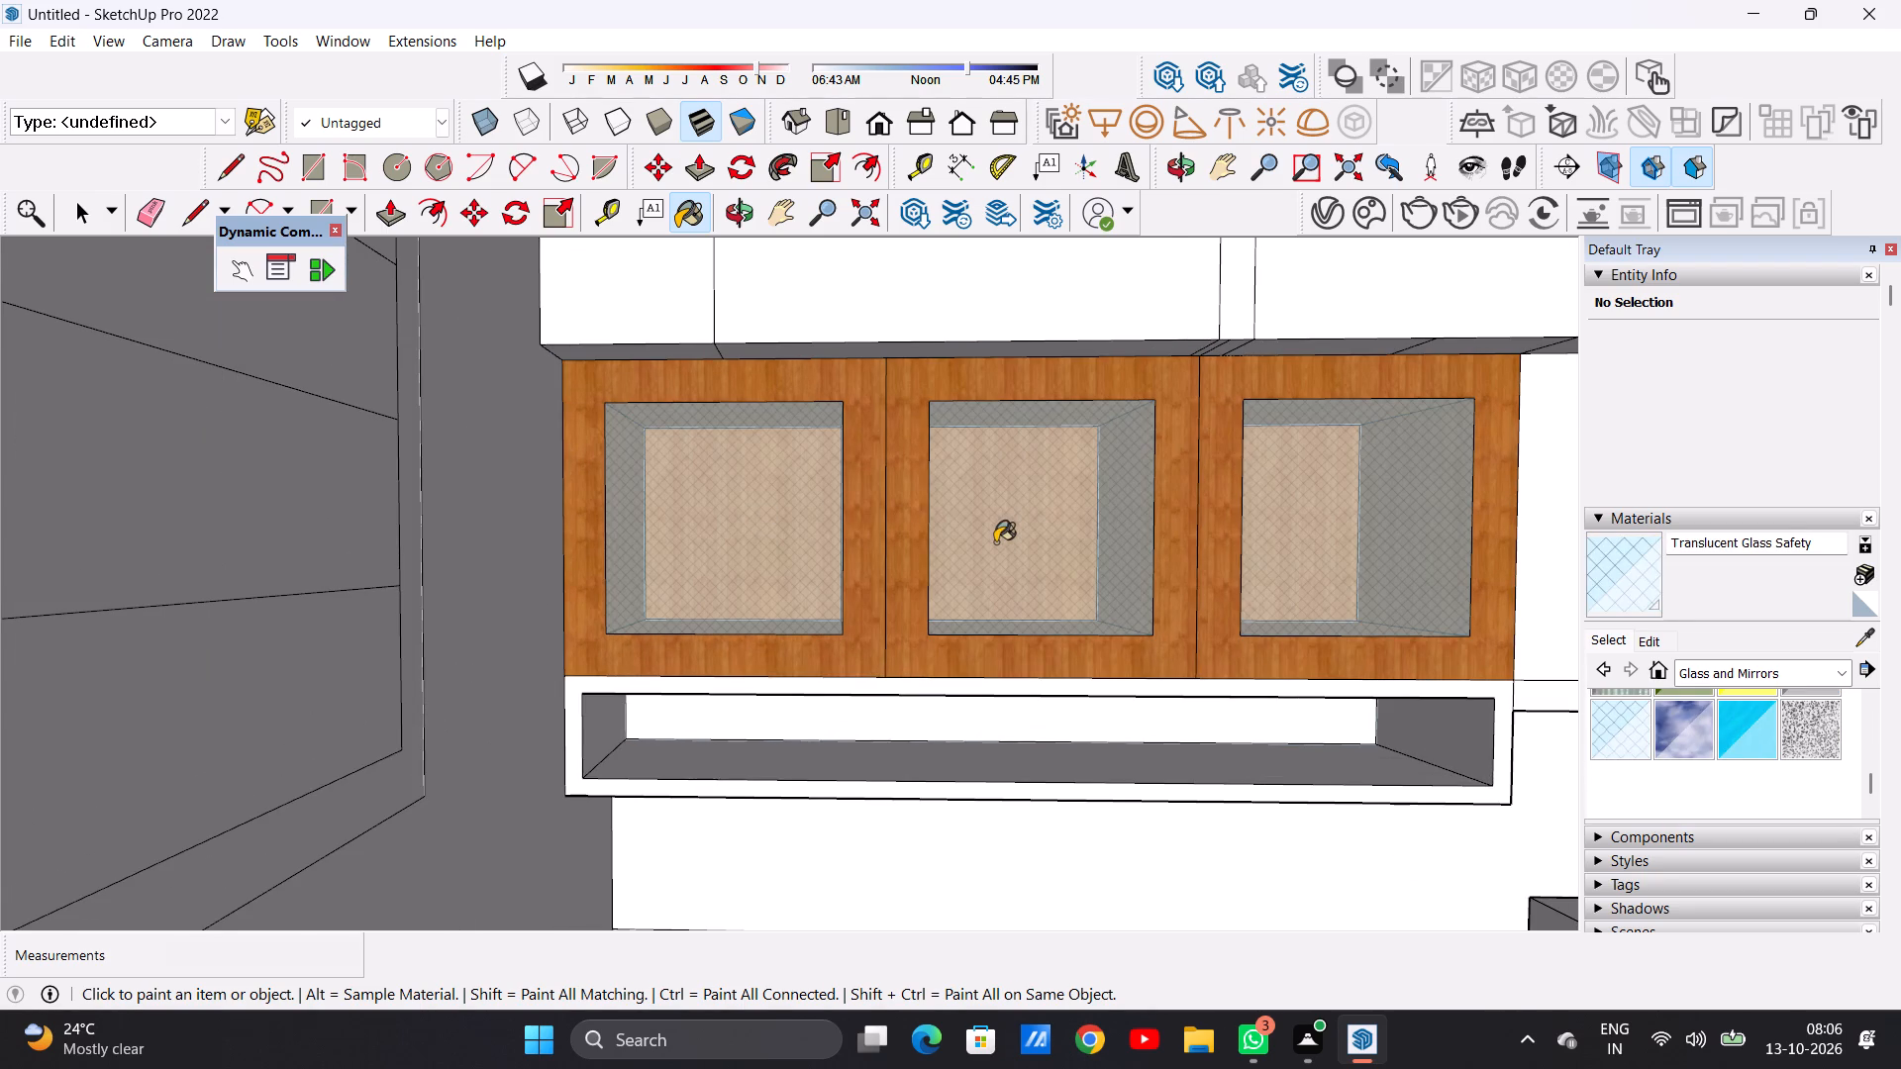
# Paint the front frame and all inner faces of the niche nearest the hob, in the unpainted set of three, with Wood Bamboo.
pyautogui.scroll(-9, 878, 558)
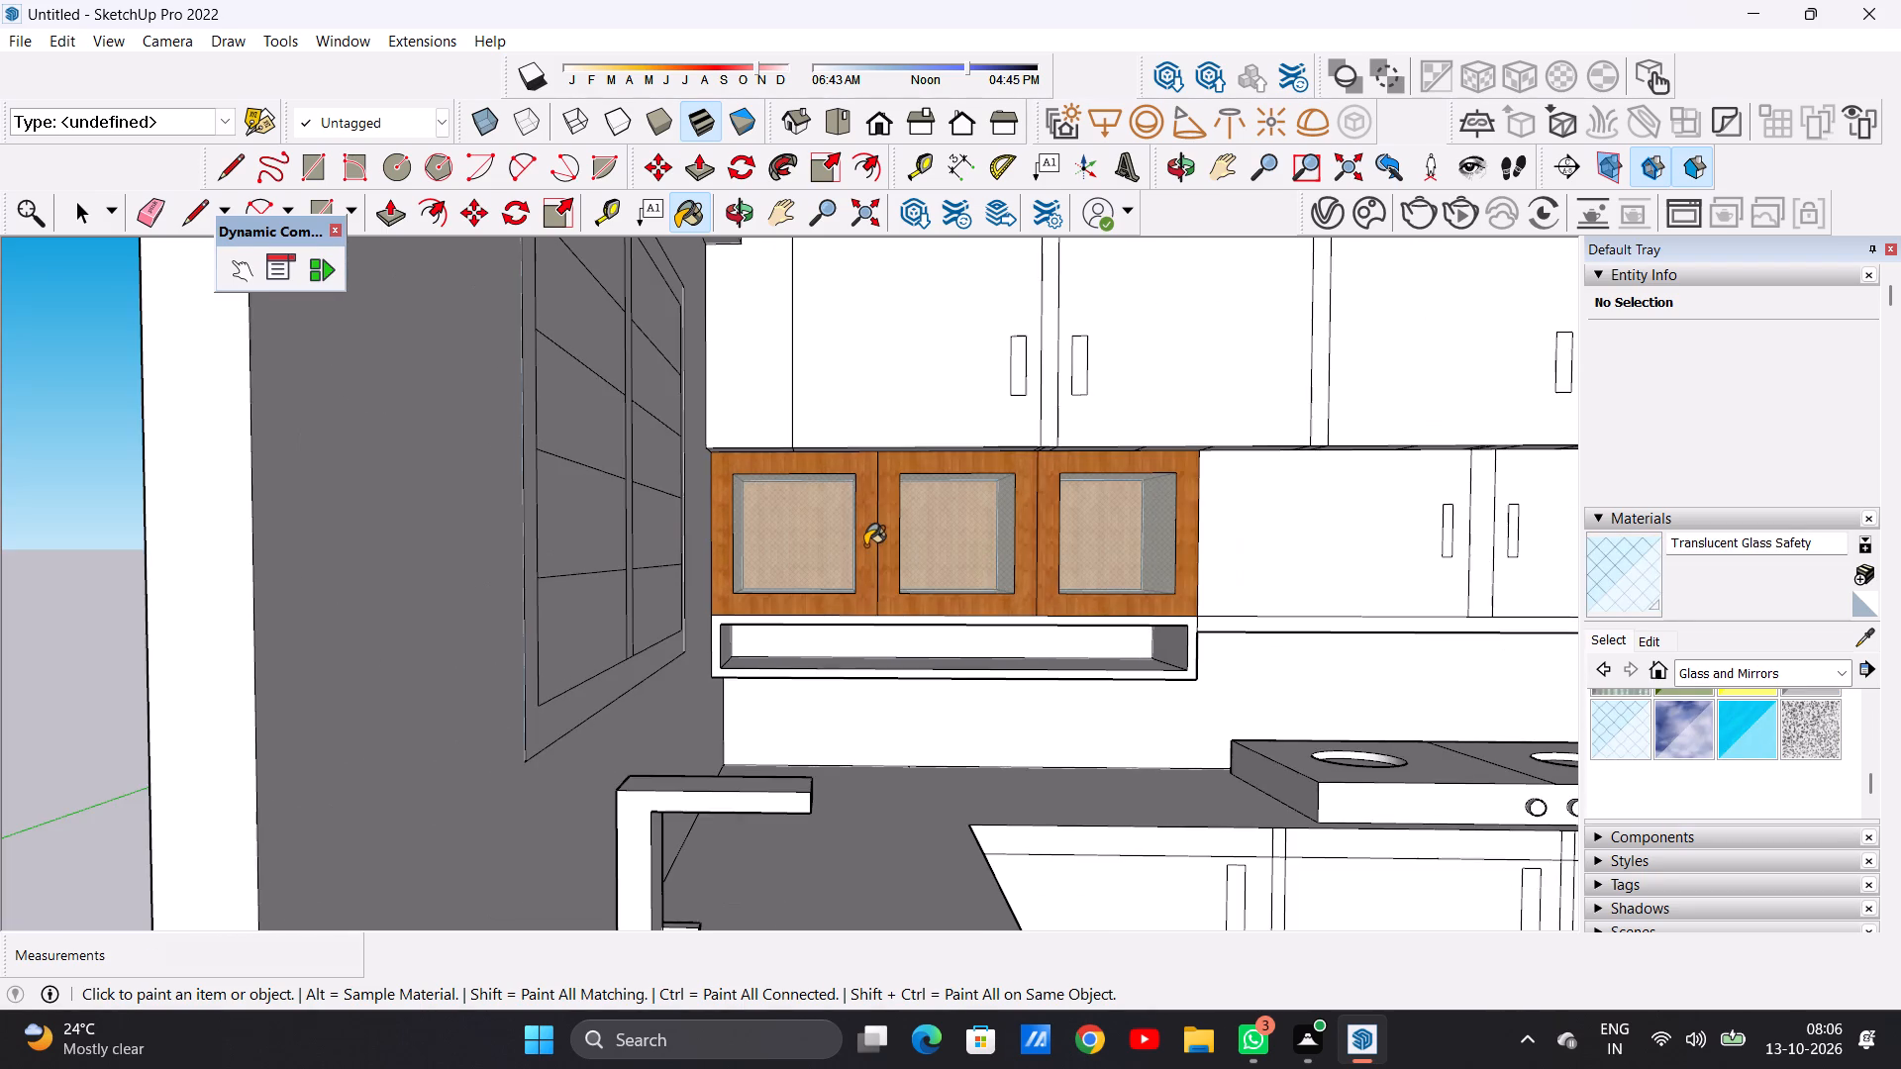
pyautogui.scroll(-4, 865, 545)
pyautogui.scroll(4, 1007, 550)
pyautogui.moveTo(1083, 546); pyautogui.dragTo(839, 641, button='middle')
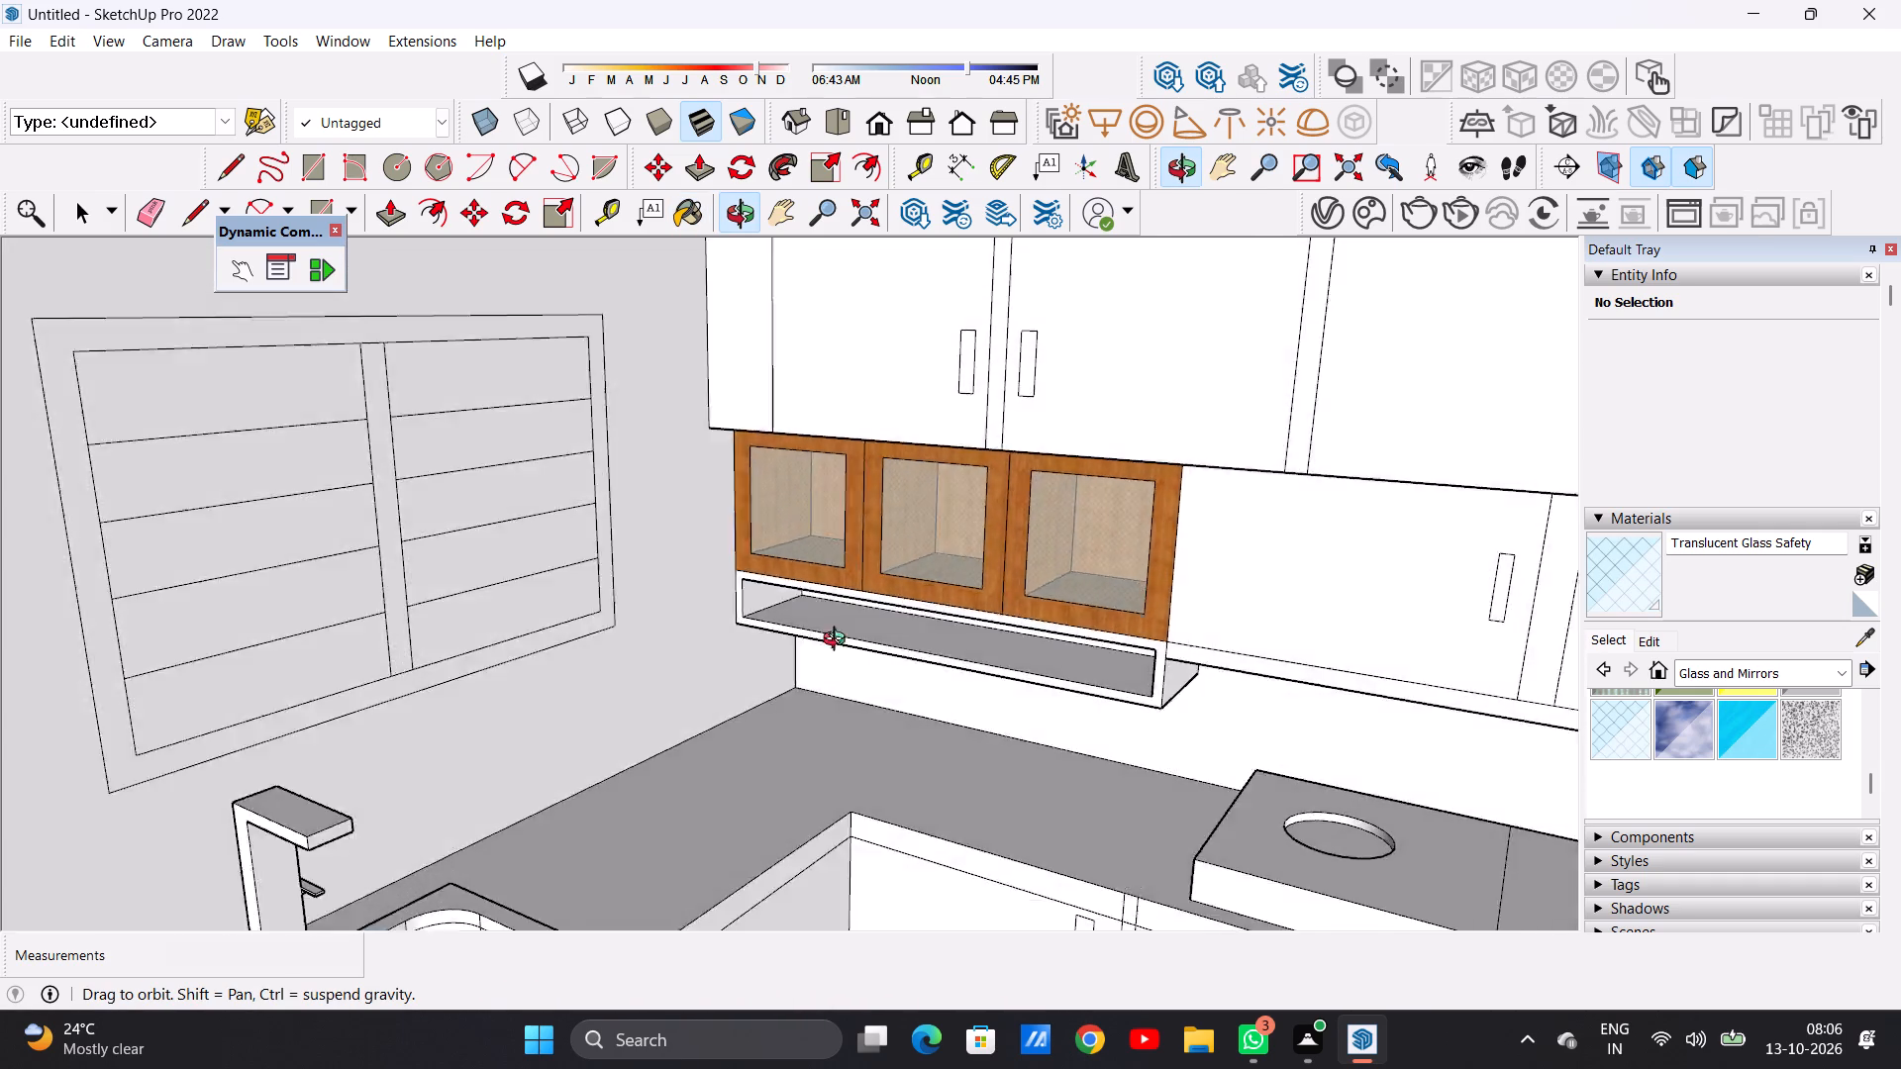
pyautogui.moveTo(839, 641); pyautogui.dragTo(1012, 599, button='middle')
pyautogui.scroll(-7, 816, 568)
pyautogui.scroll(3, 849, 556)
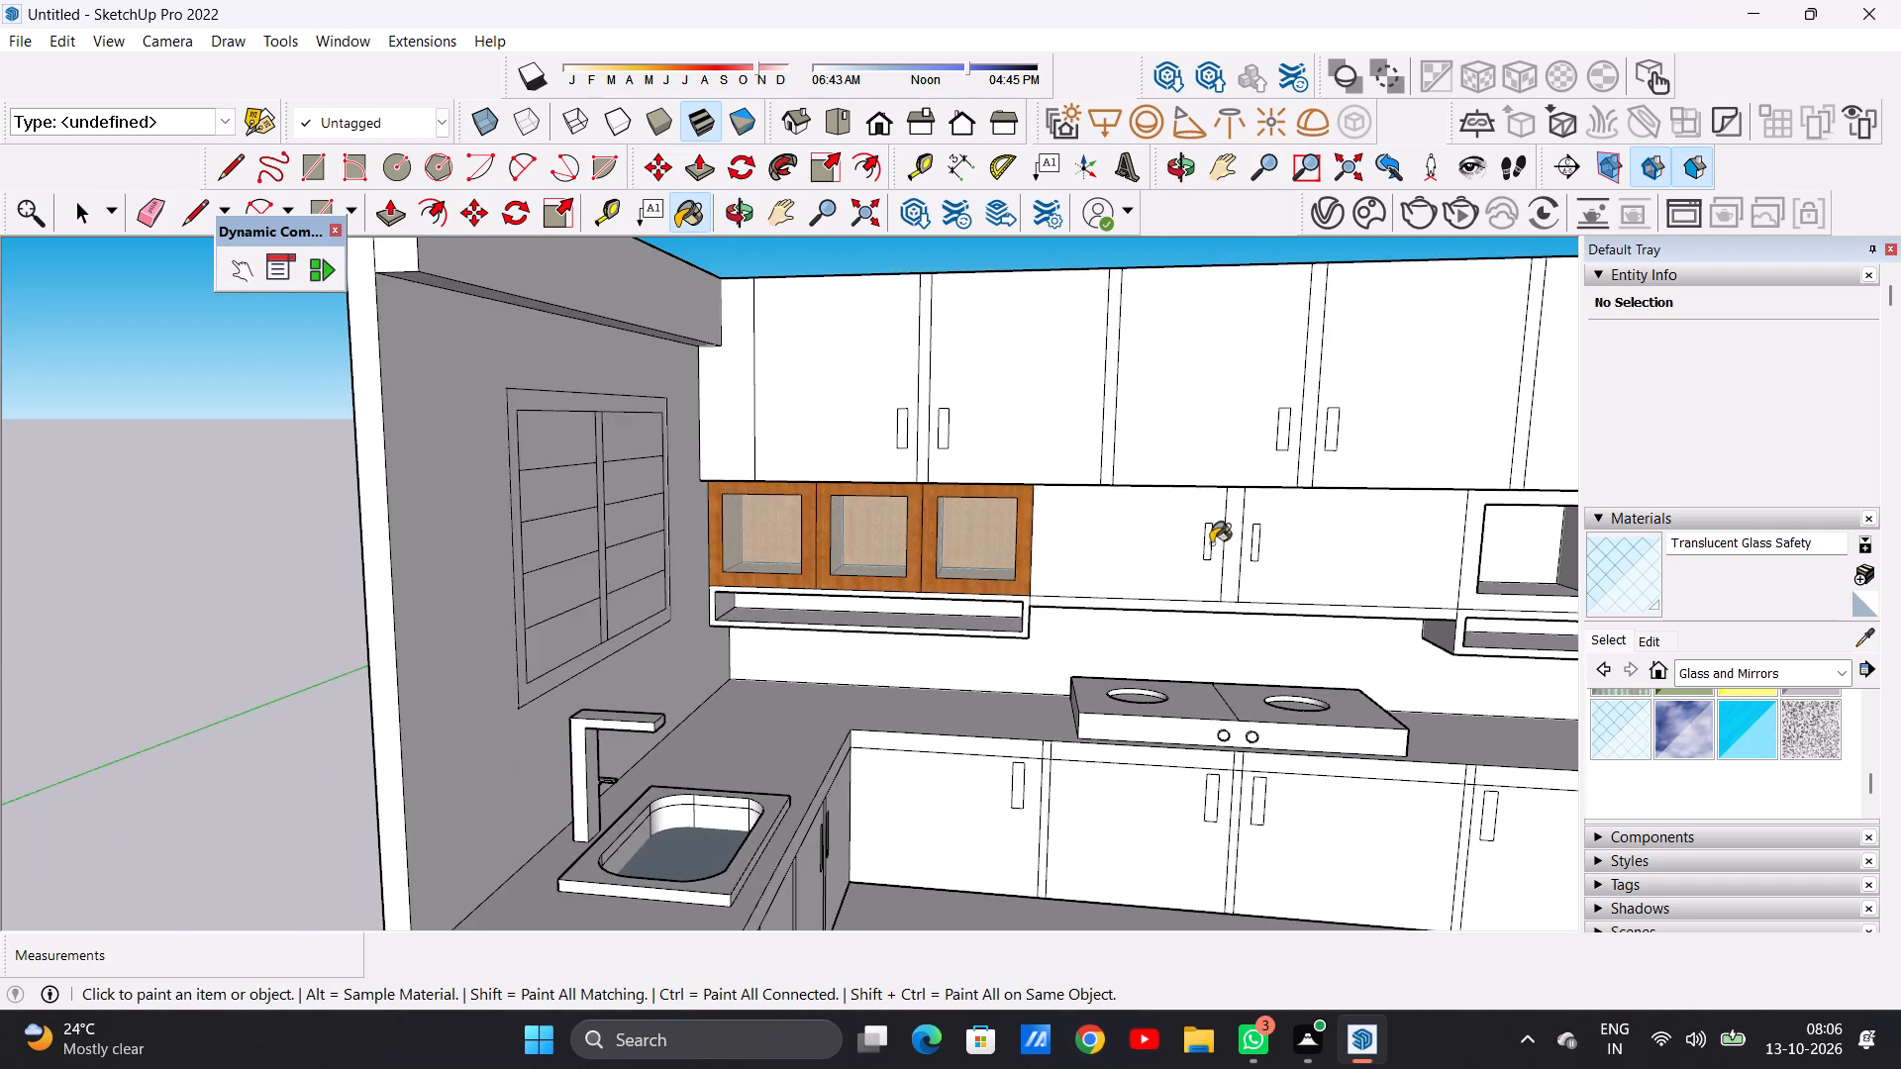
pyautogui.scroll(-9, 994, 543)
pyautogui.scroll(12, 1337, 543)
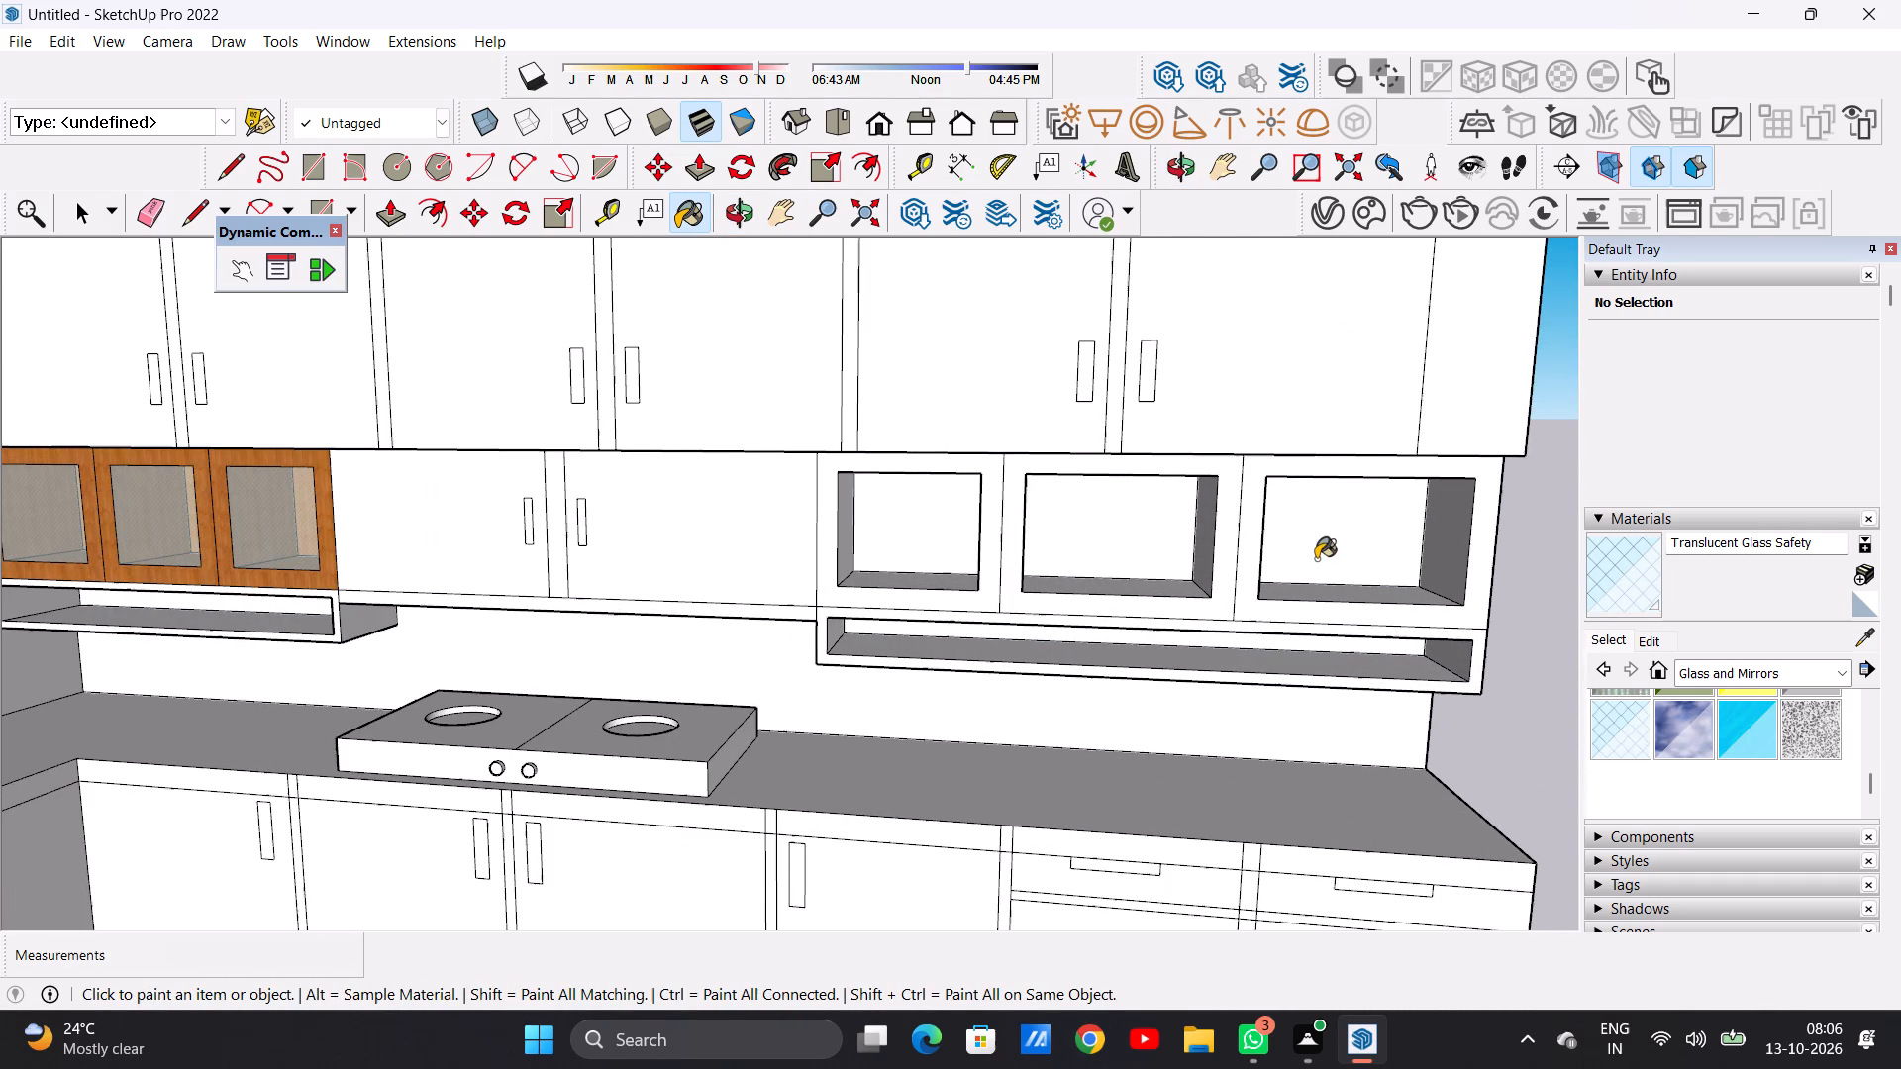
pyautogui.press('space')
pyautogui.moveTo(1005, 581); pyautogui.dragTo(1008, 543, button='middle')
pyautogui.click(1844, 668)
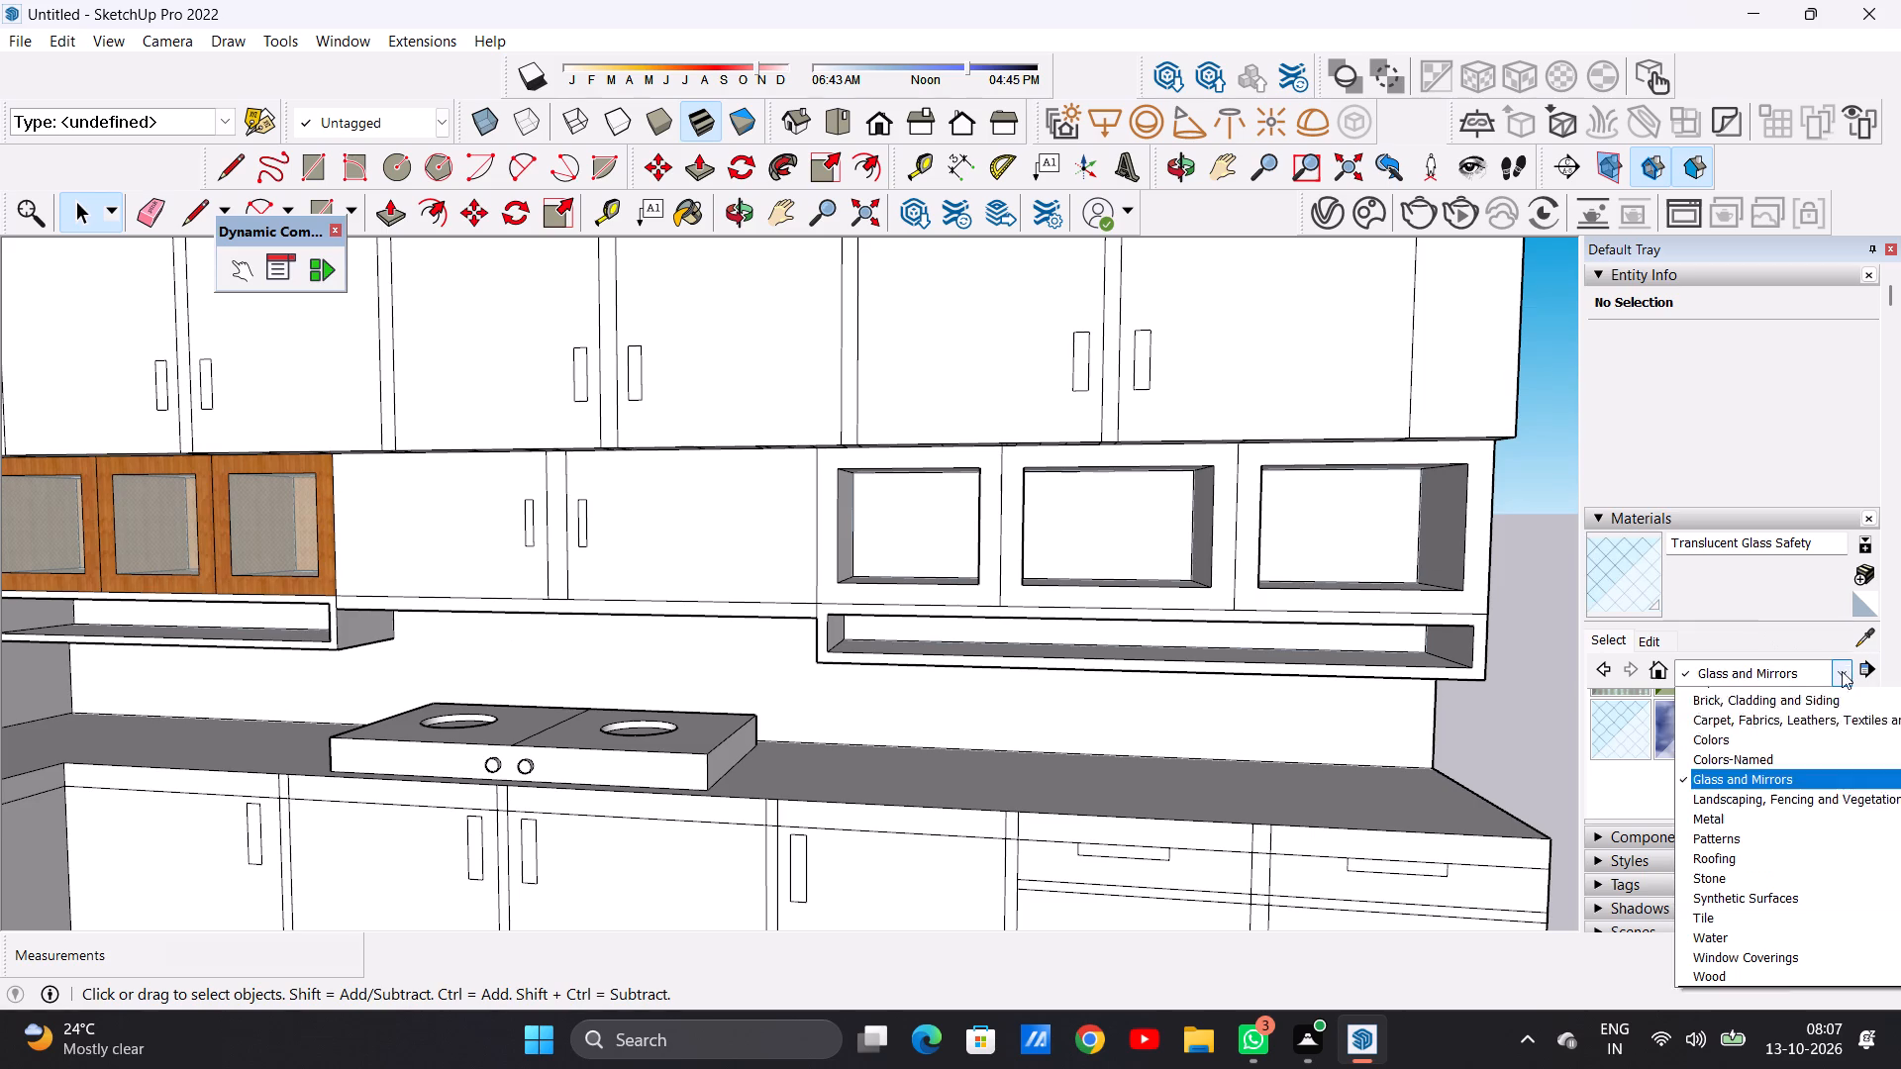
pyautogui.click(1734, 988)
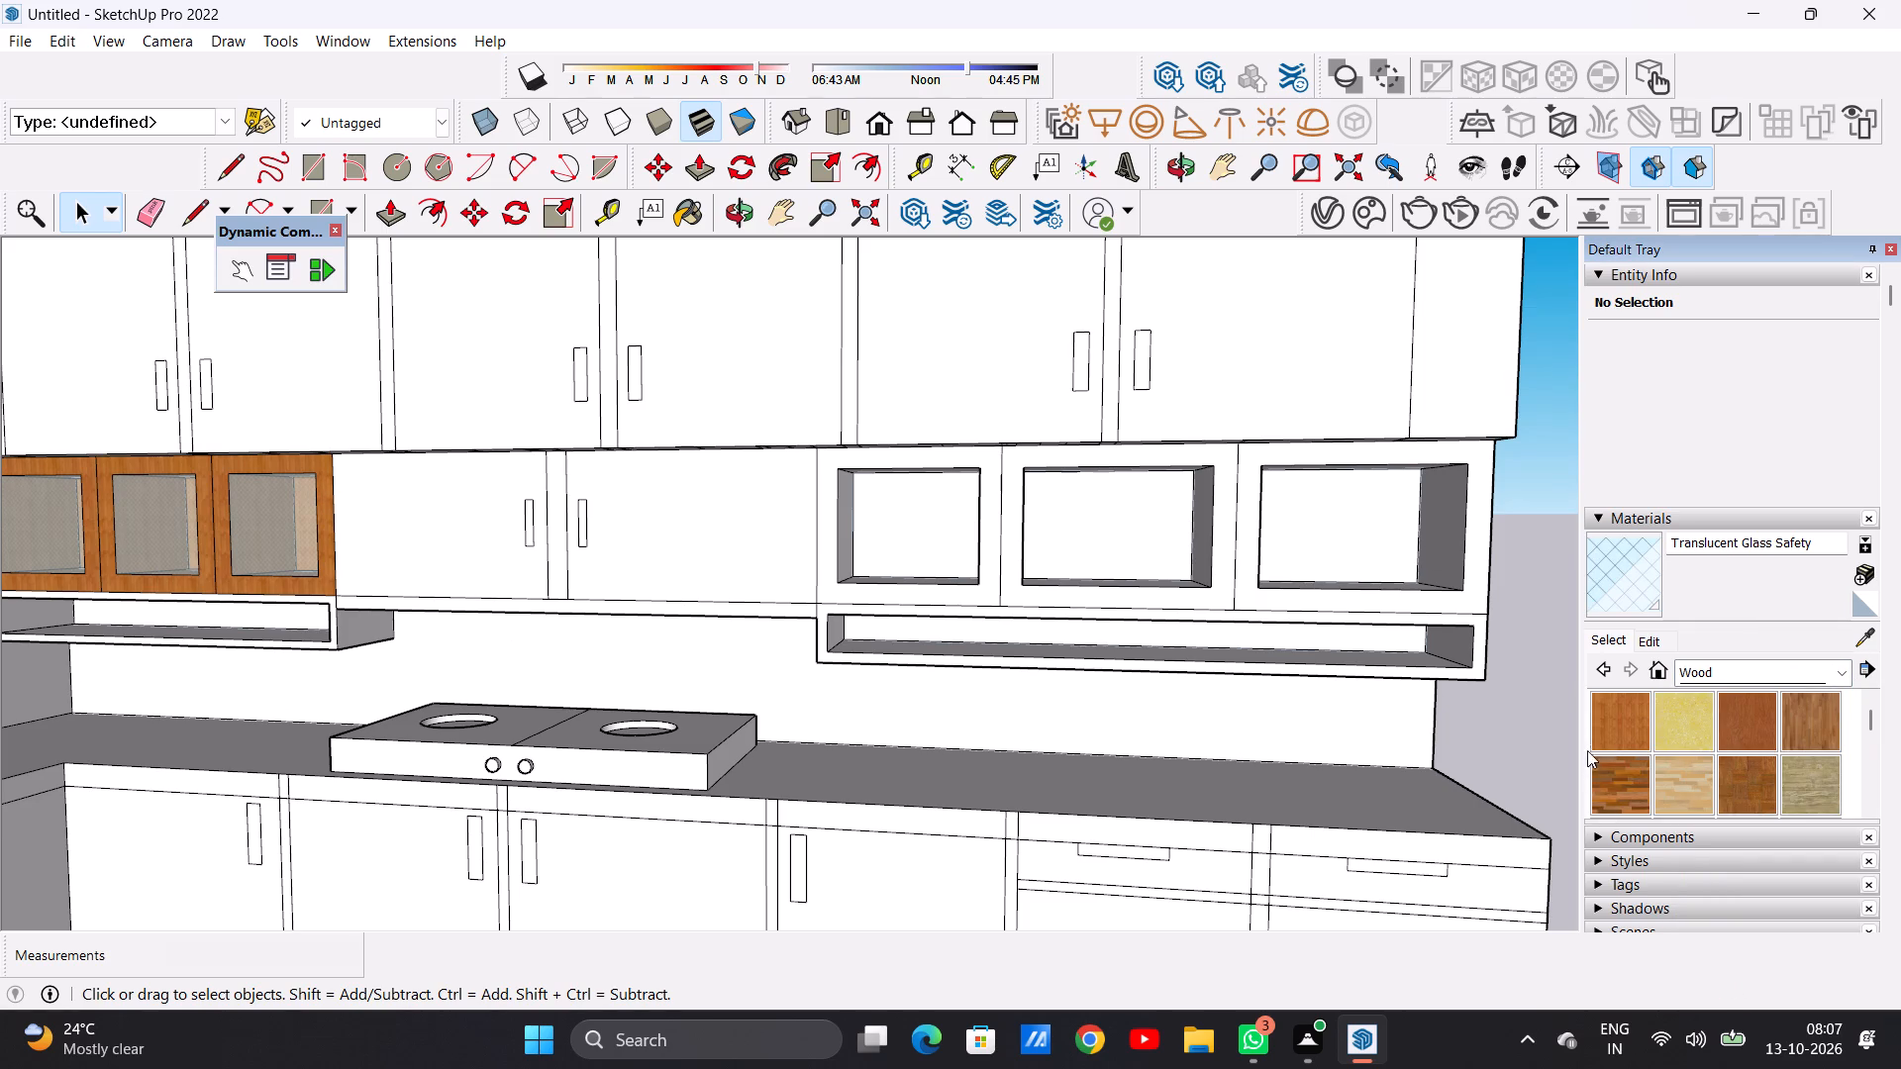
pyautogui.click(1619, 719)
pyautogui.scroll(1, 856, 539)
pyautogui.scroll(-1, 856, 539)
pyautogui.scroll(1, 856, 539)
pyautogui.scroll(-1, 837, 539)
pyautogui.scroll(4, 821, 540)
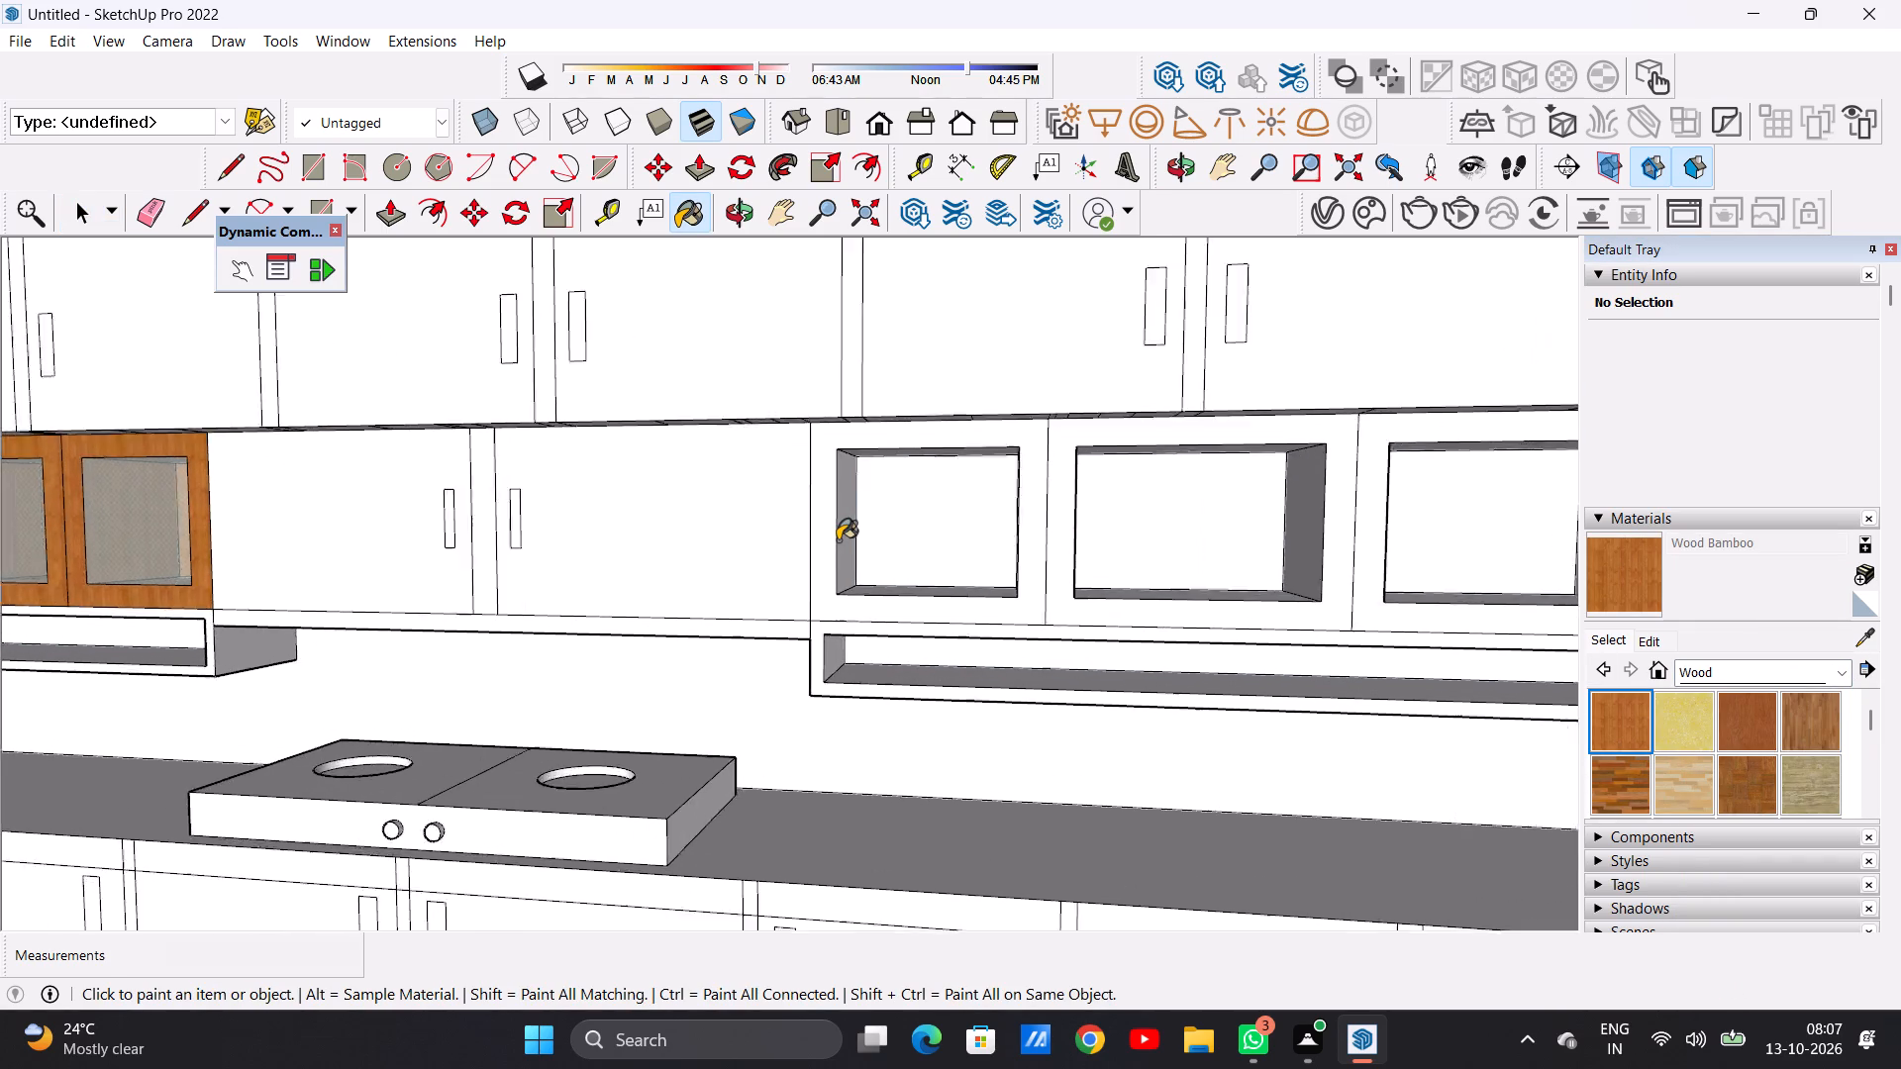
pyautogui.scroll(4, 838, 540)
pyautogui.click(811, 533)
pyautogui.click(946, 504)
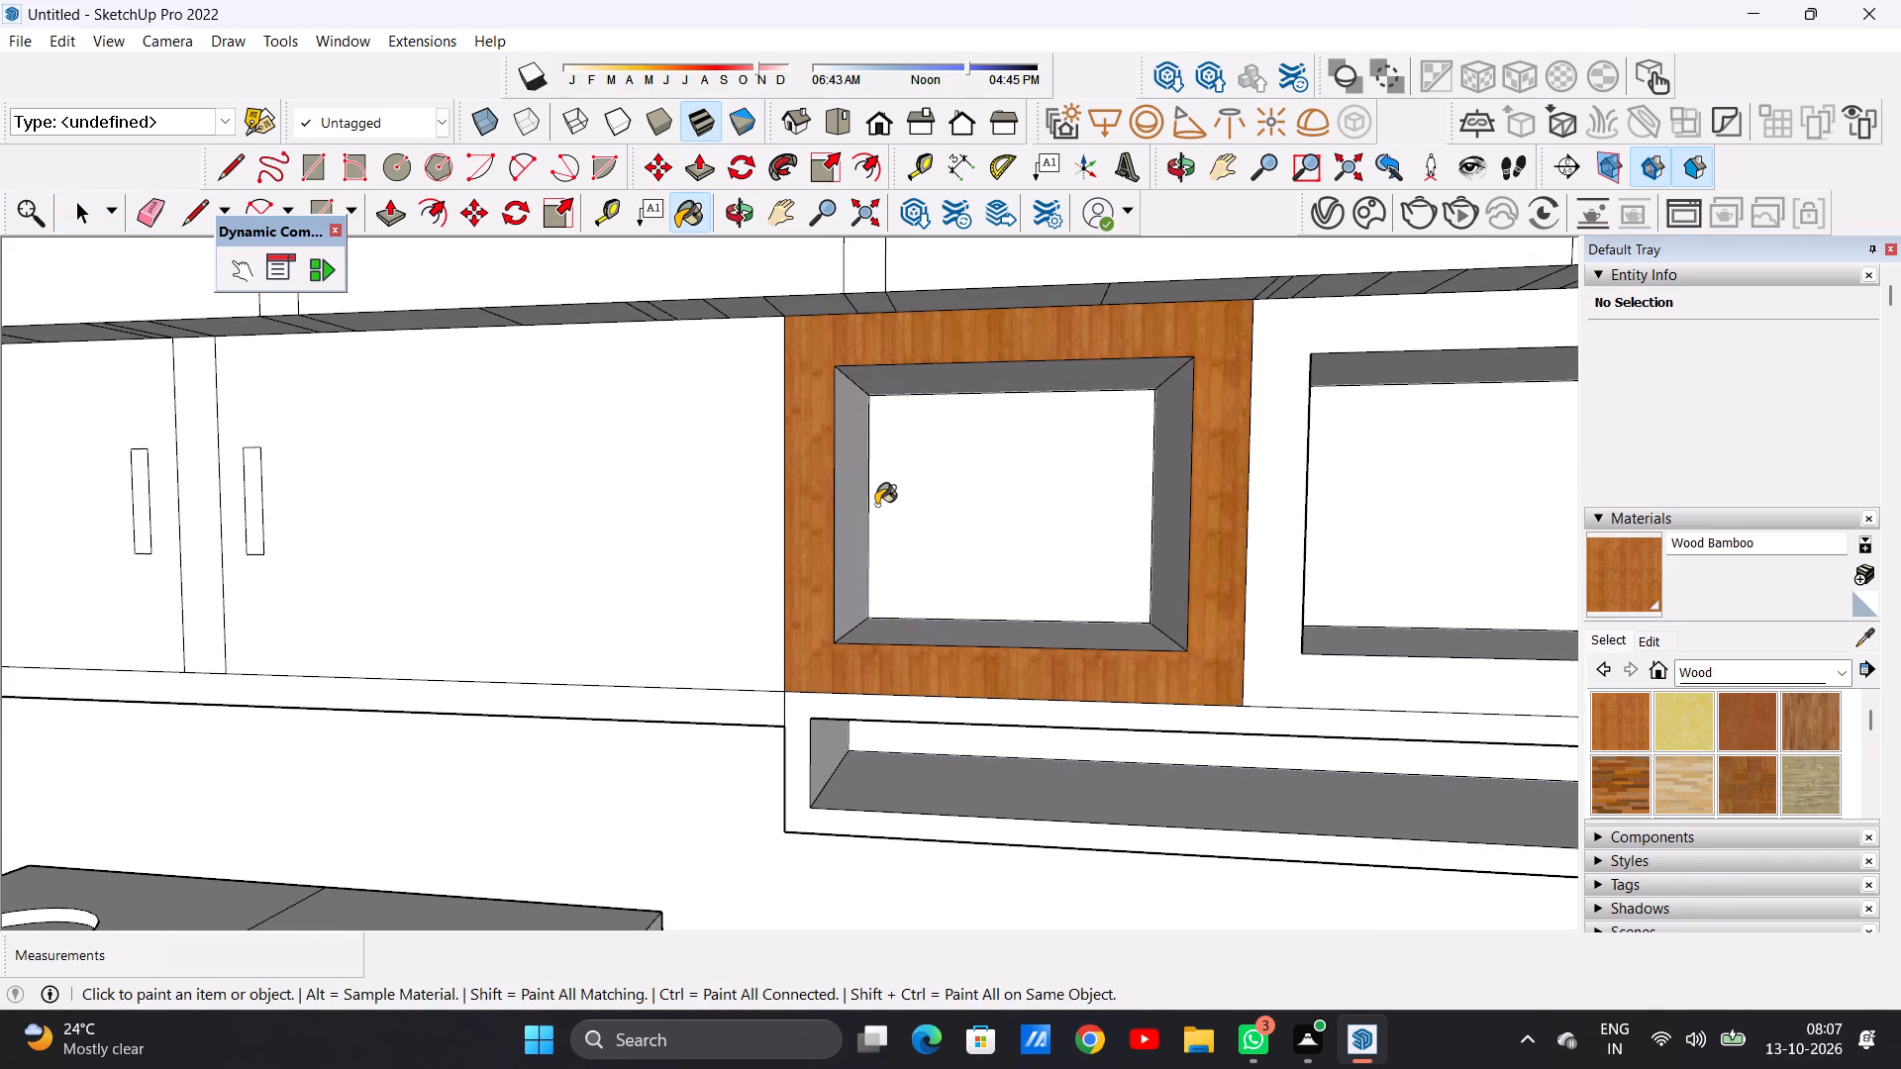
pyautogui.click(839, 514)
pyautogui.click(1175, 509)
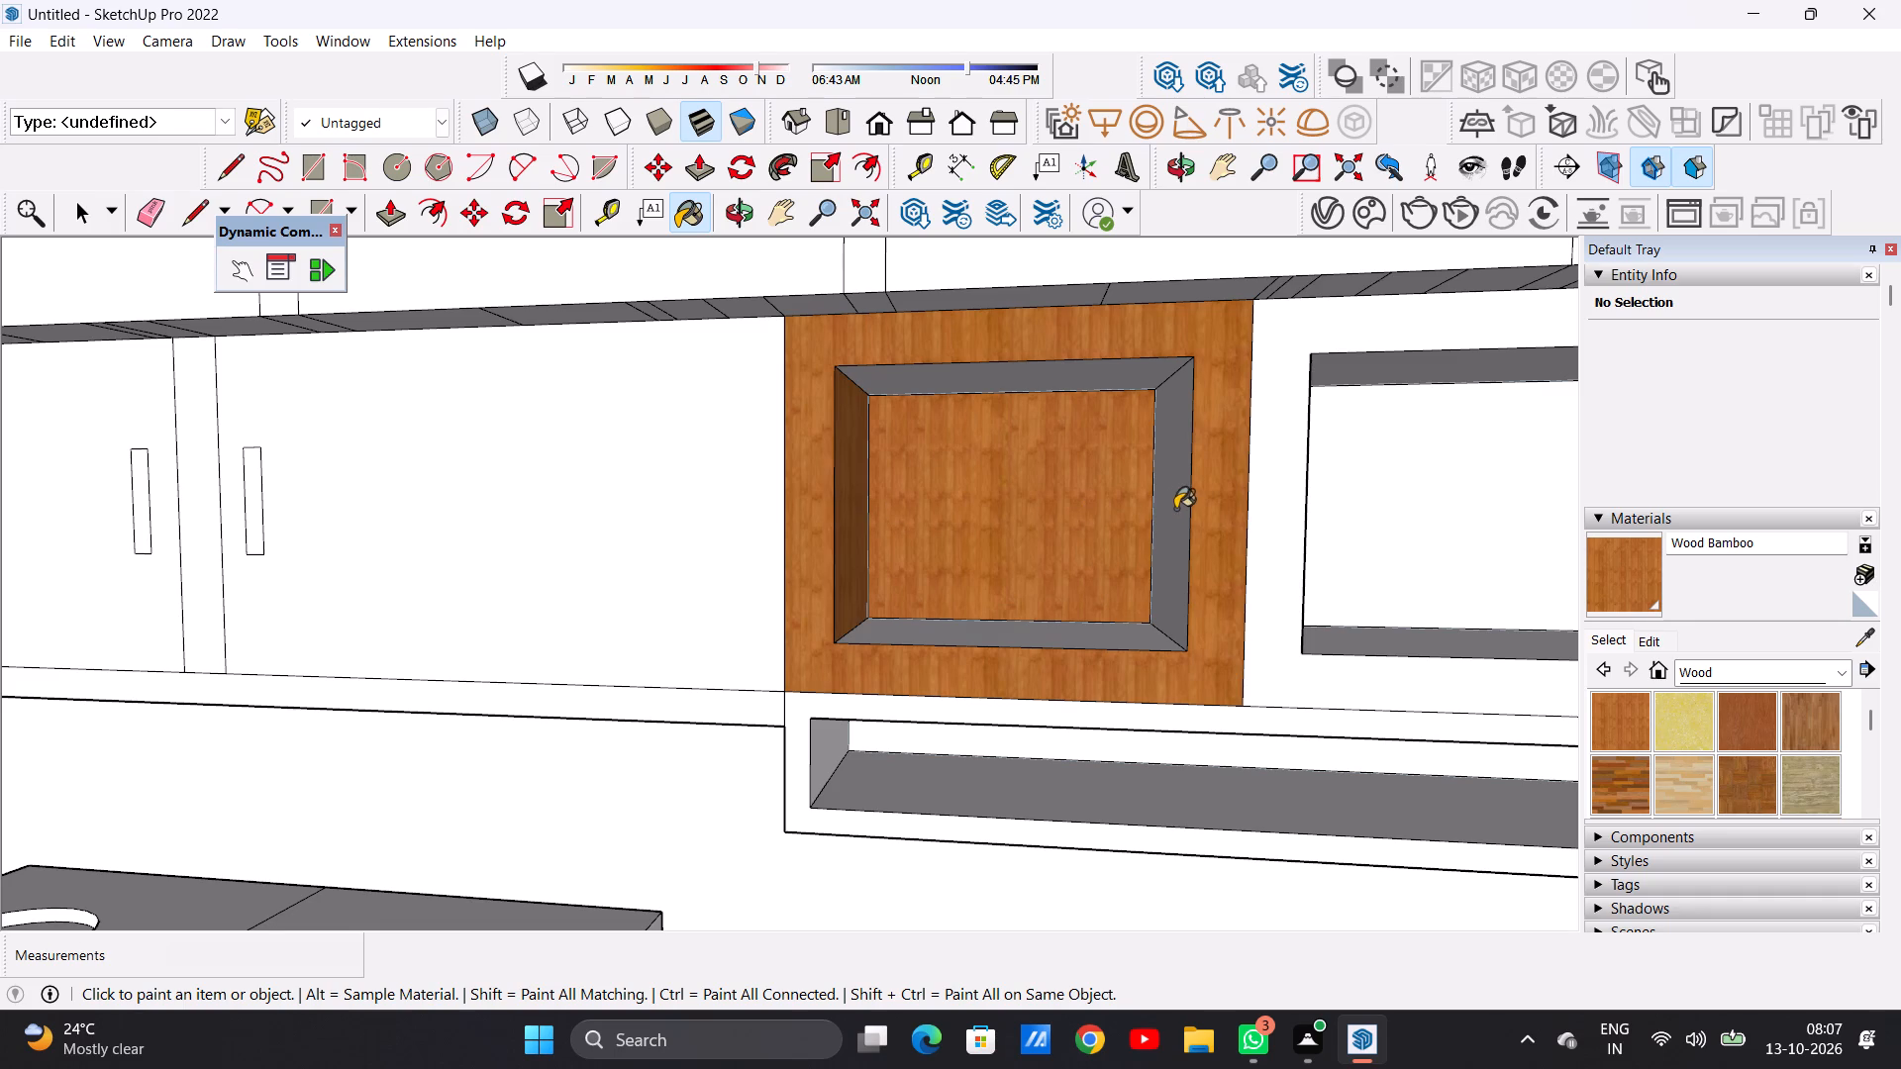
pyautogui.click(1127, 642)
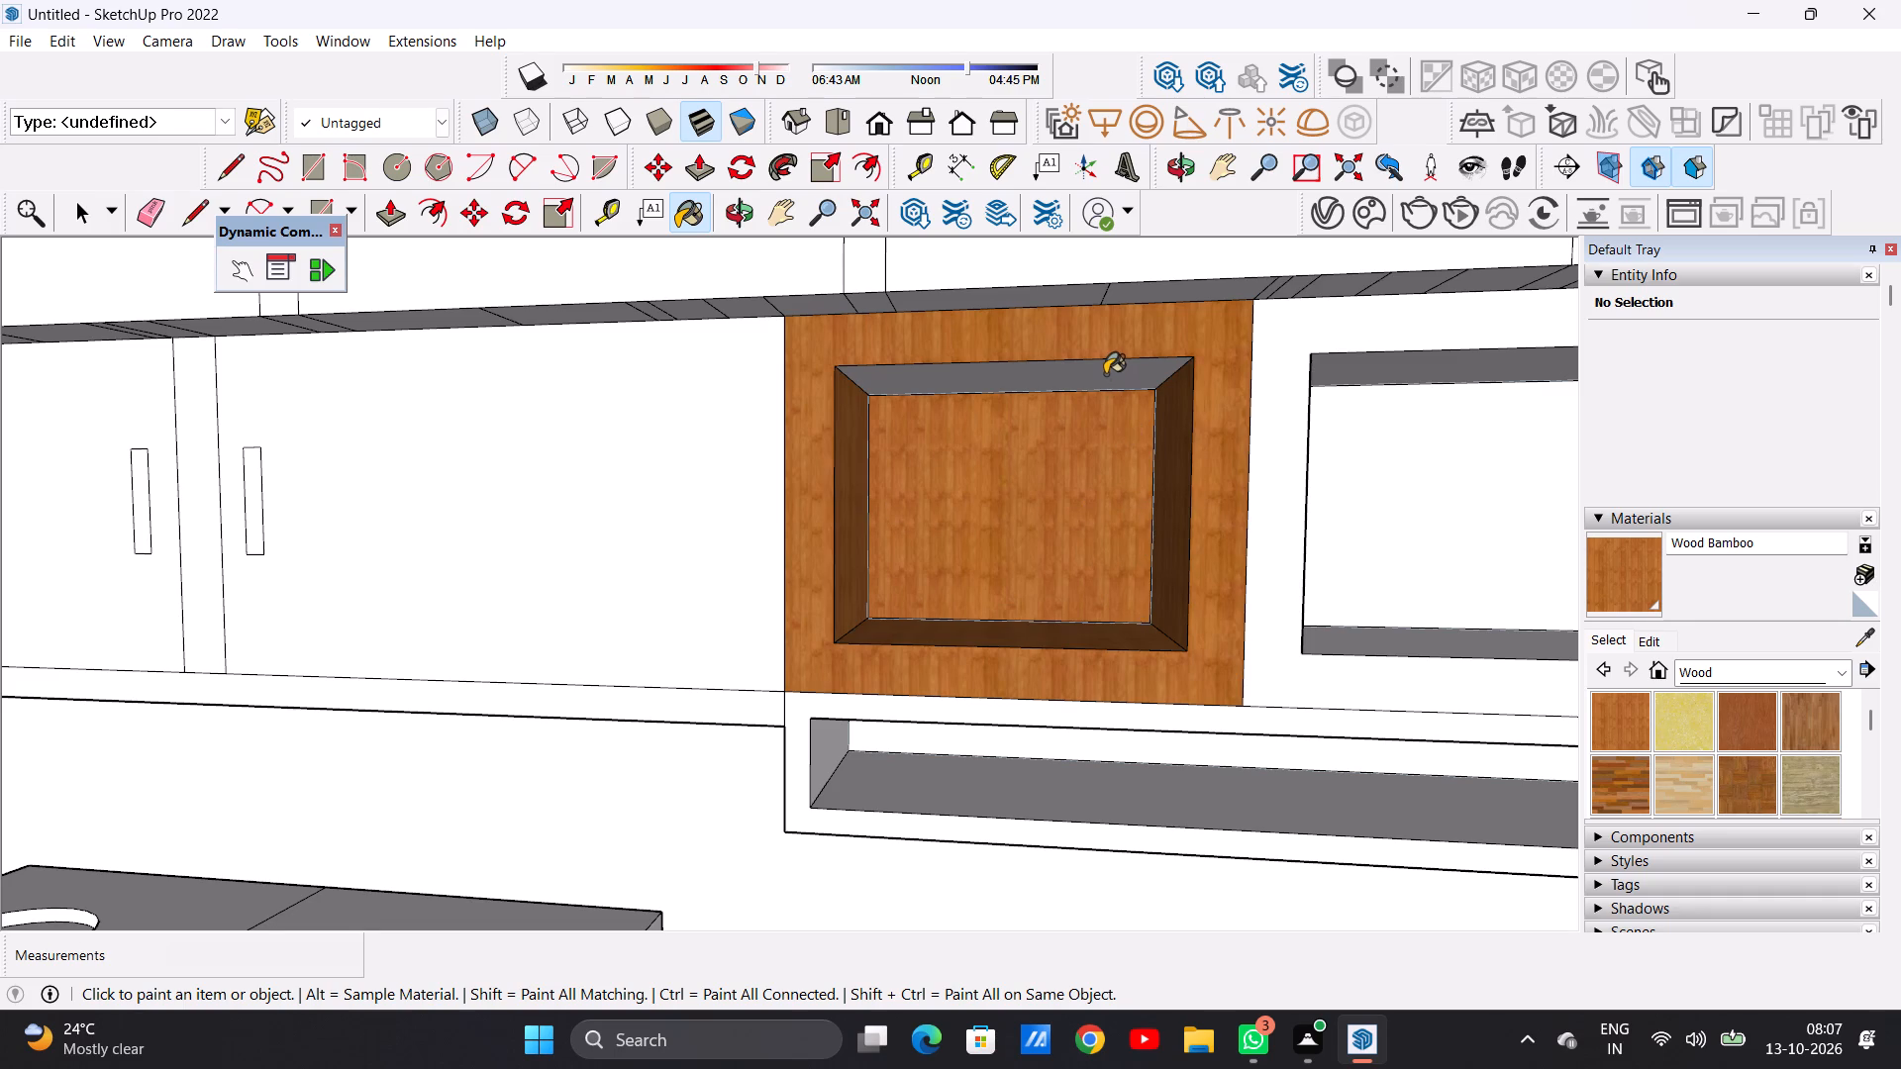
pyautogui.click(1104, 374)
# Paint the front frame, back, floor, both sides and top of that set's middle niche with Wood Bamboo.
pyautogui.scroll(-6, 991, 533)
pyautogui.scroll(1, 950, 569)
pyautogui.scroll(-2, 950, 569)
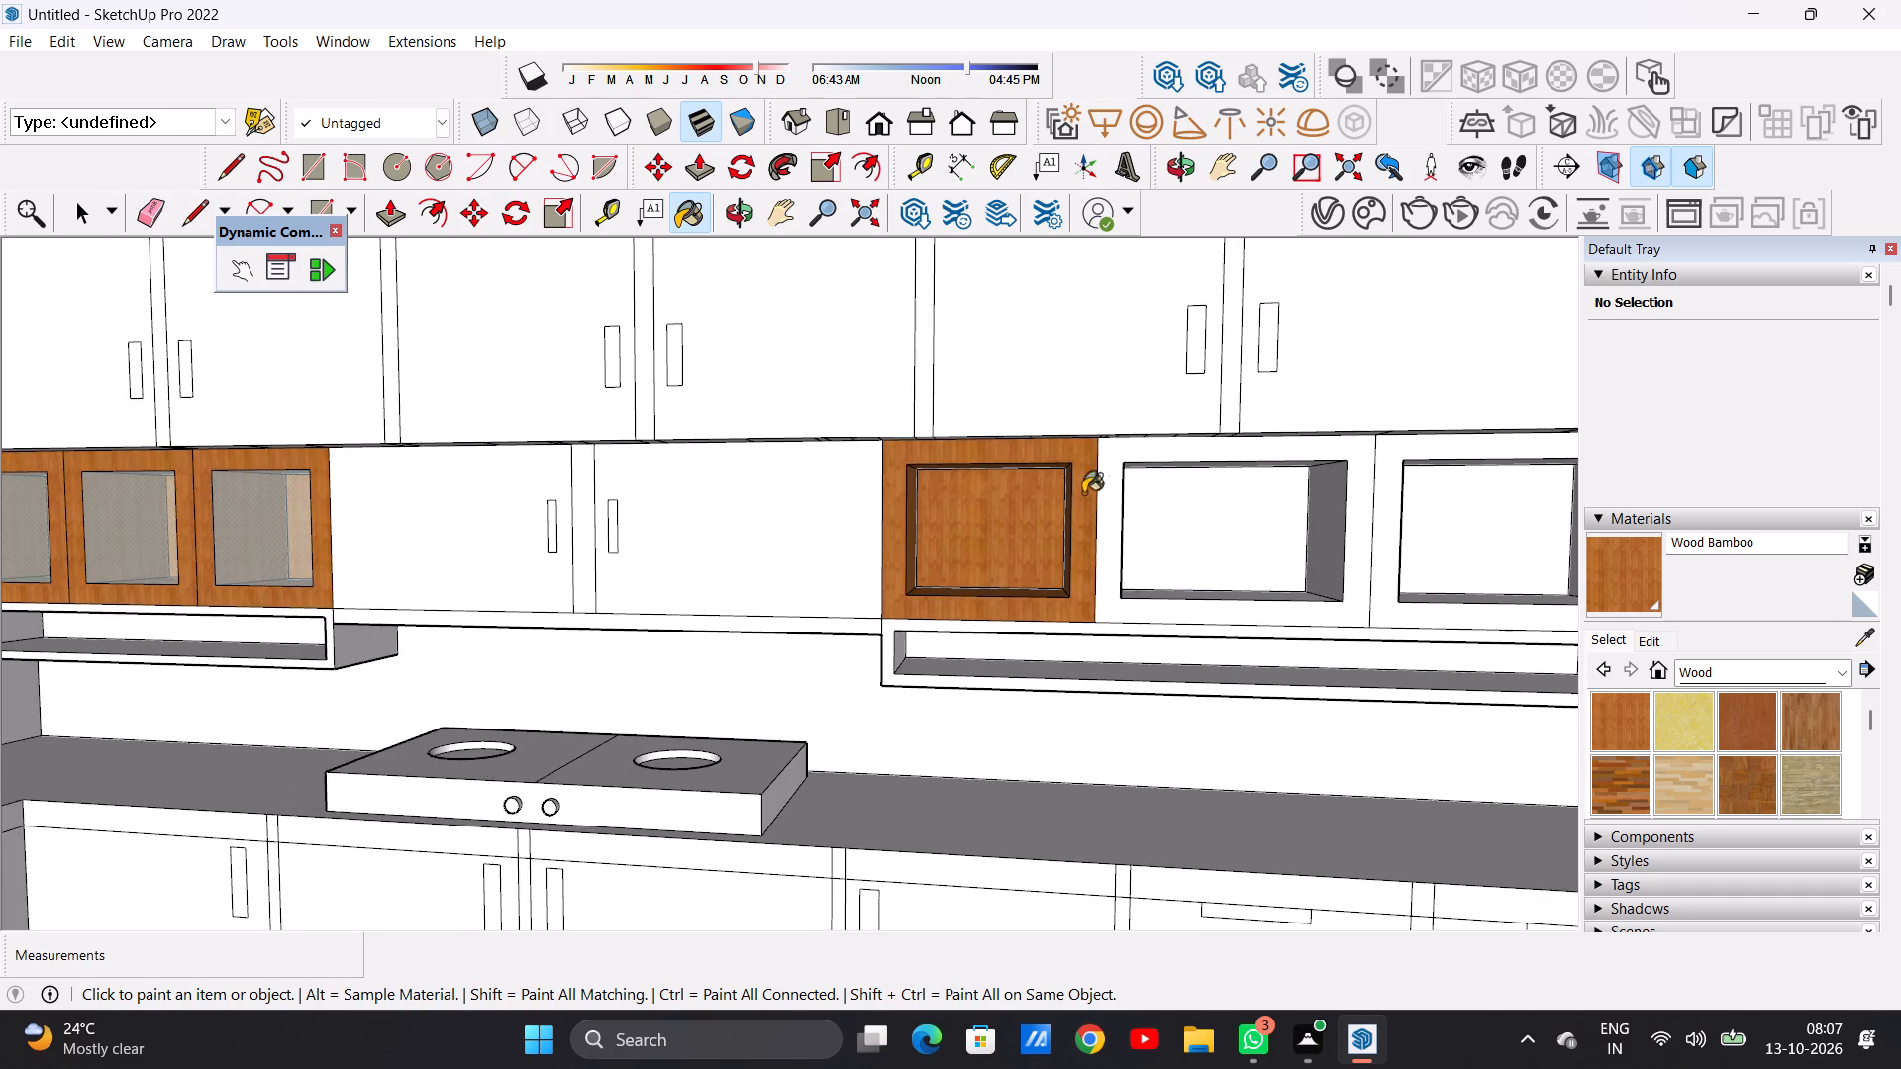
pyautogui.scroll(5, 1115, 449)
pyautogui.click(1113, 448)
pyautogui.click(1251, 534)
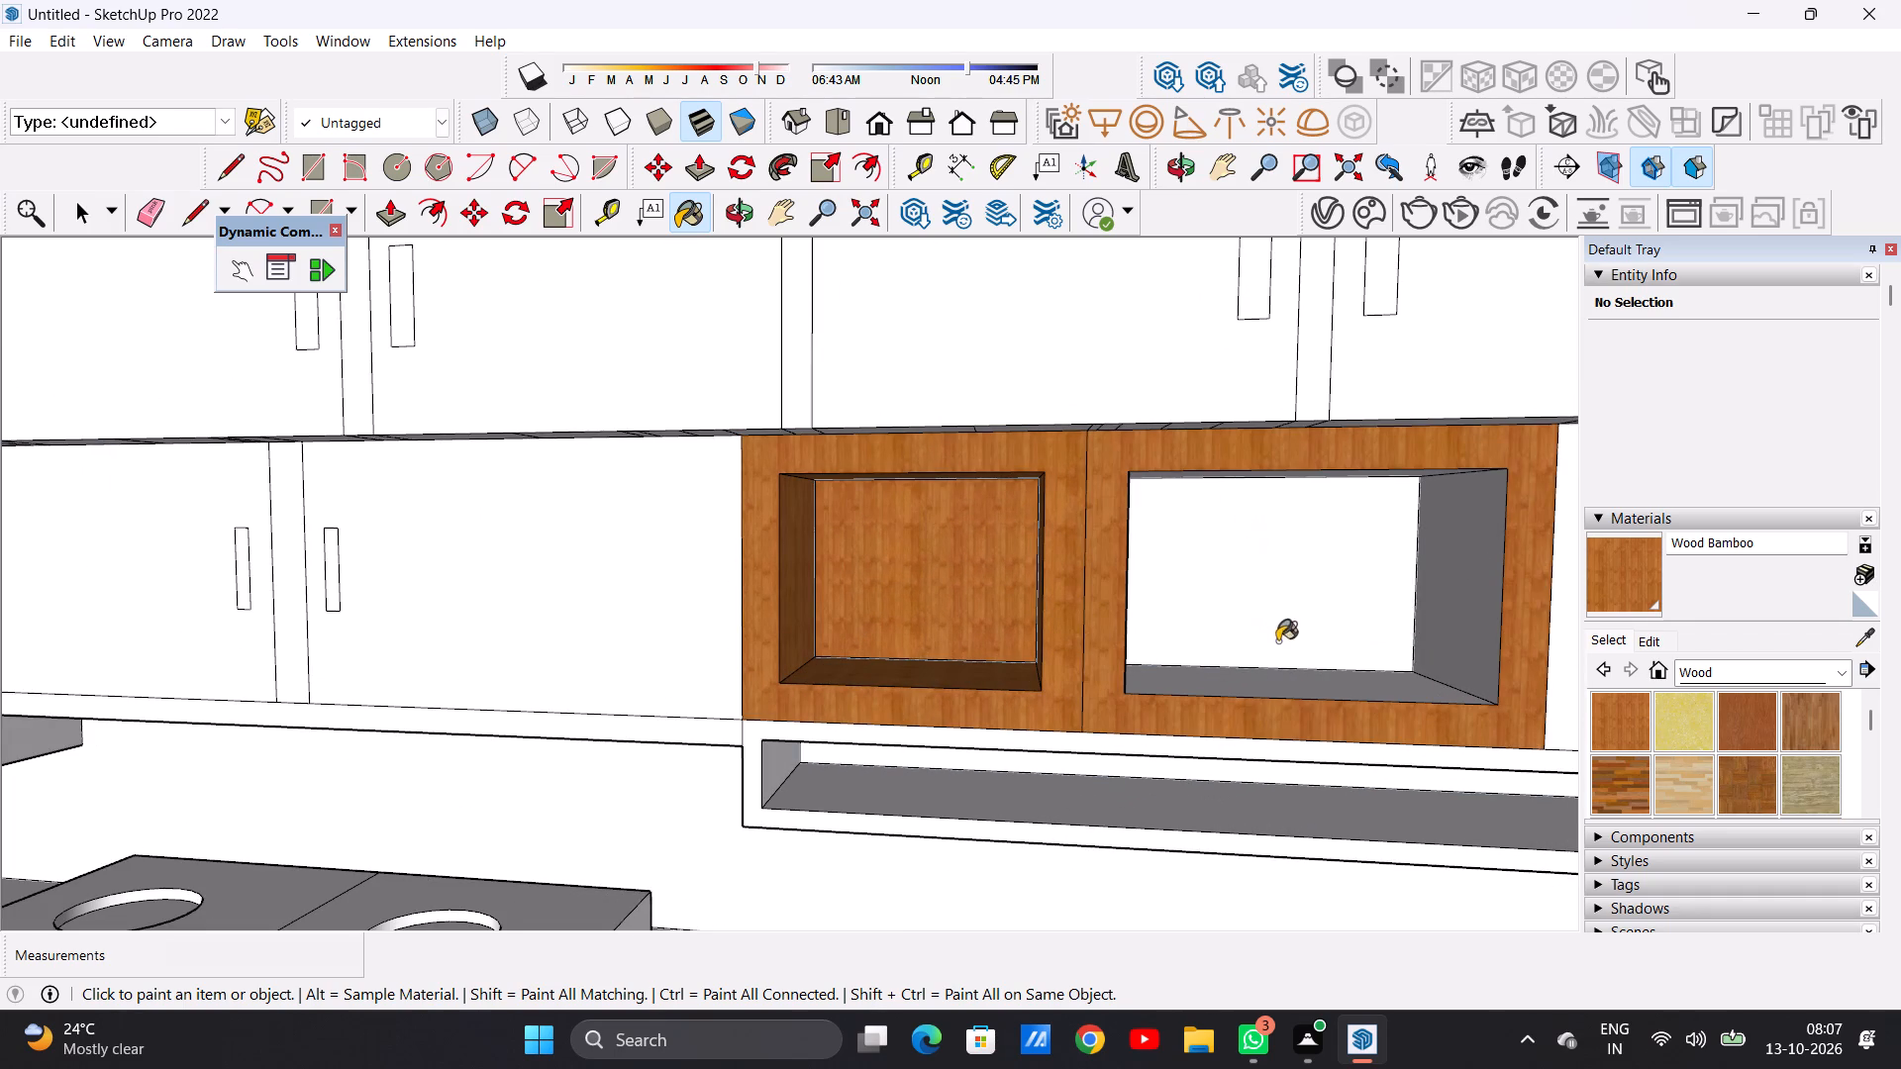
pyautogui.click(1306, 690)
pyautogui.click(1434, 579)
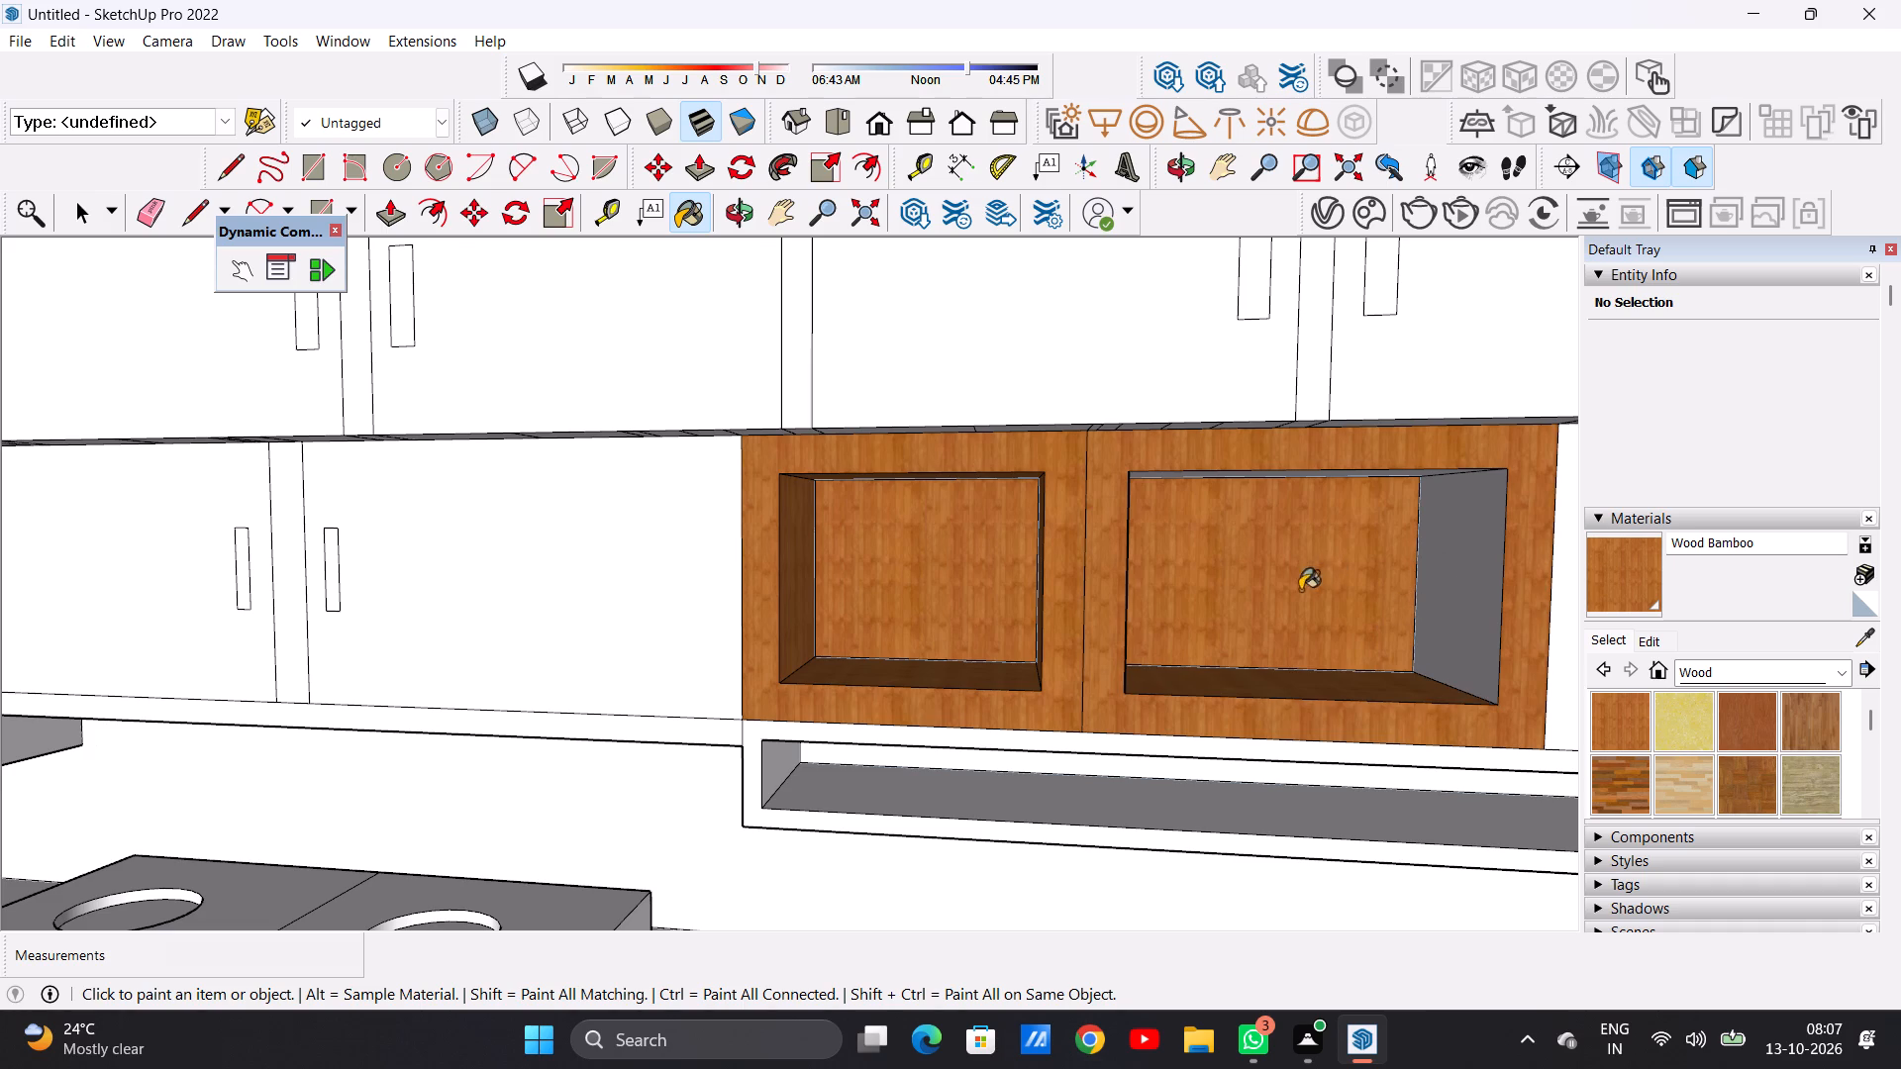
pyautogui.moveTo(1294, 587); pyautogui.dragTo(1262, 500, button='middle')
pyautogui.click(1262, 450)
pyautogui.moveTo(1368, 560); pyautogui.dragTo(1324, 587, button='middle')
pyautogui.click(1111, 591)
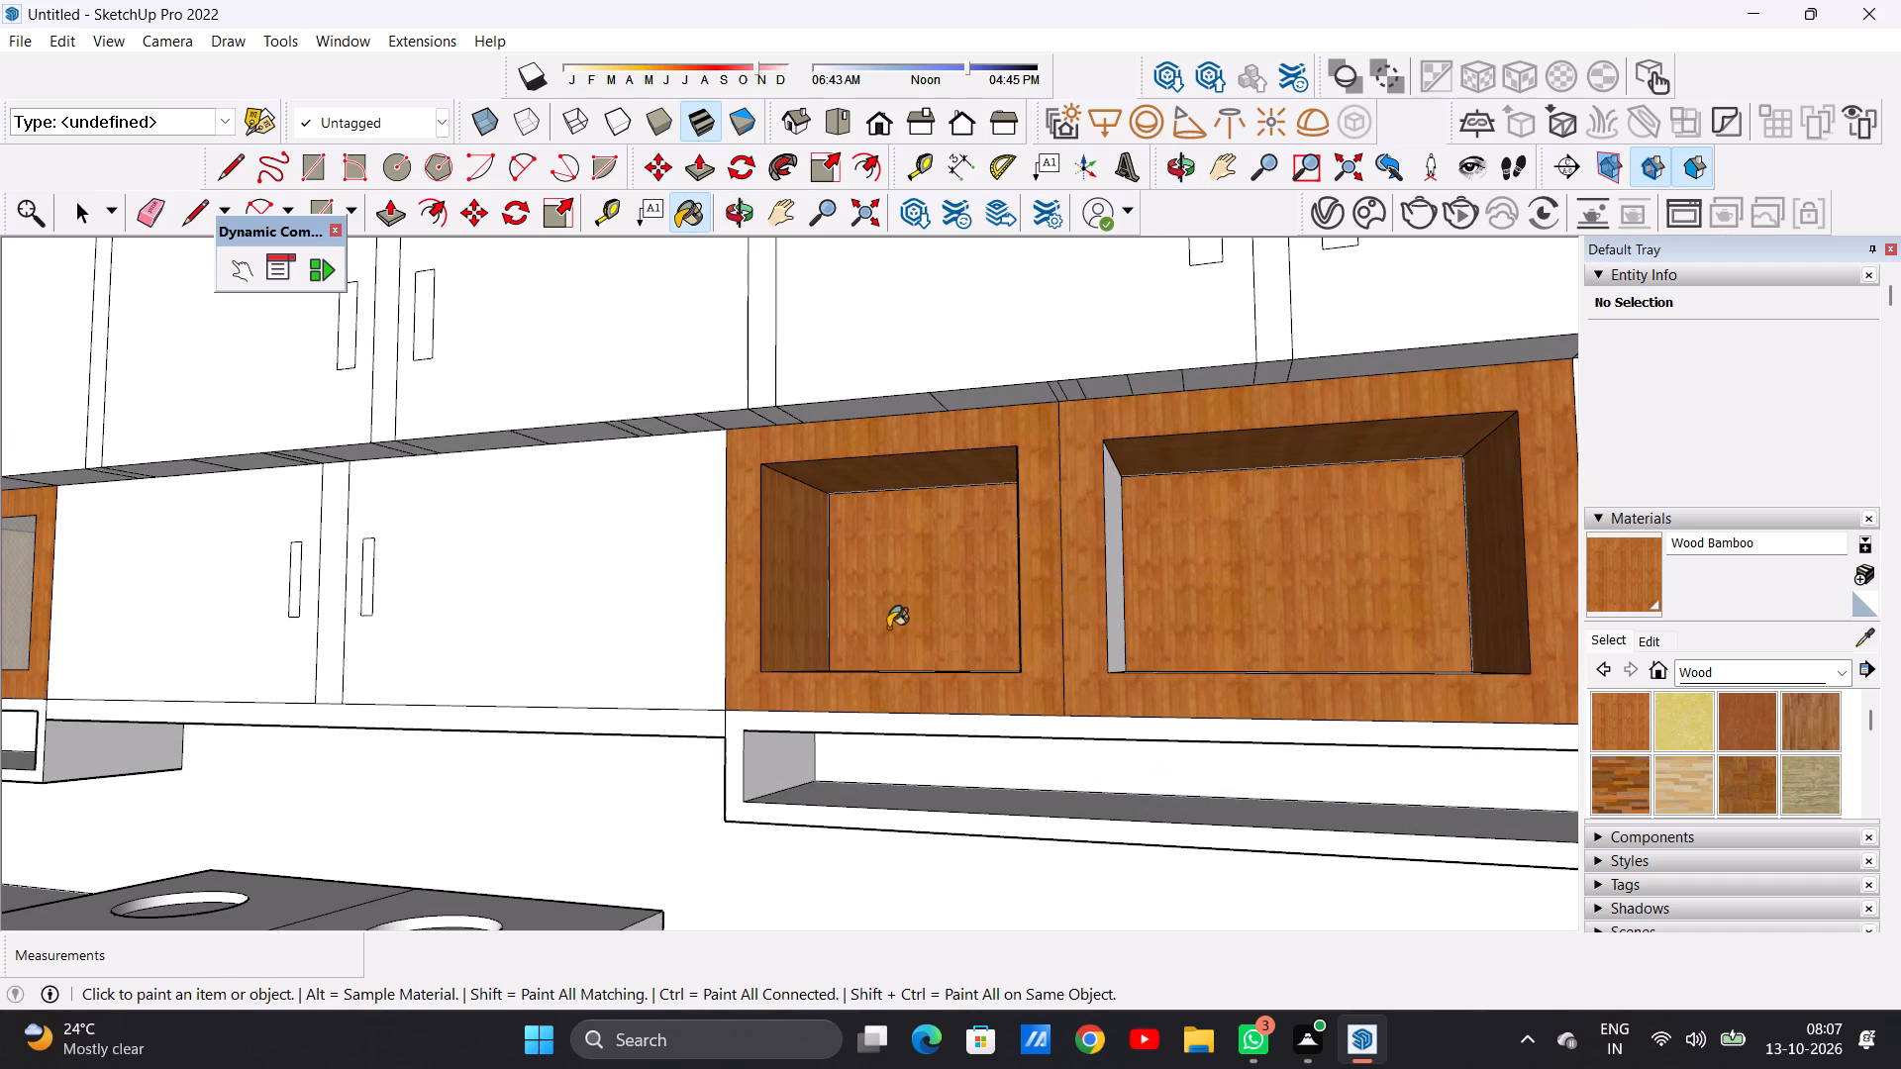
# Paint the front frame, back, top, floor and both sides of the set's end niche, farthest from the hob, with Wood Bamboo.
pyautogui.scroll(-13, 888, 628)
pyautogui.scroll(5, 1152, 607)
pyautogui.scroll(-1, 1152, 607)
pyautogui.scroll(15, 1152, 607)
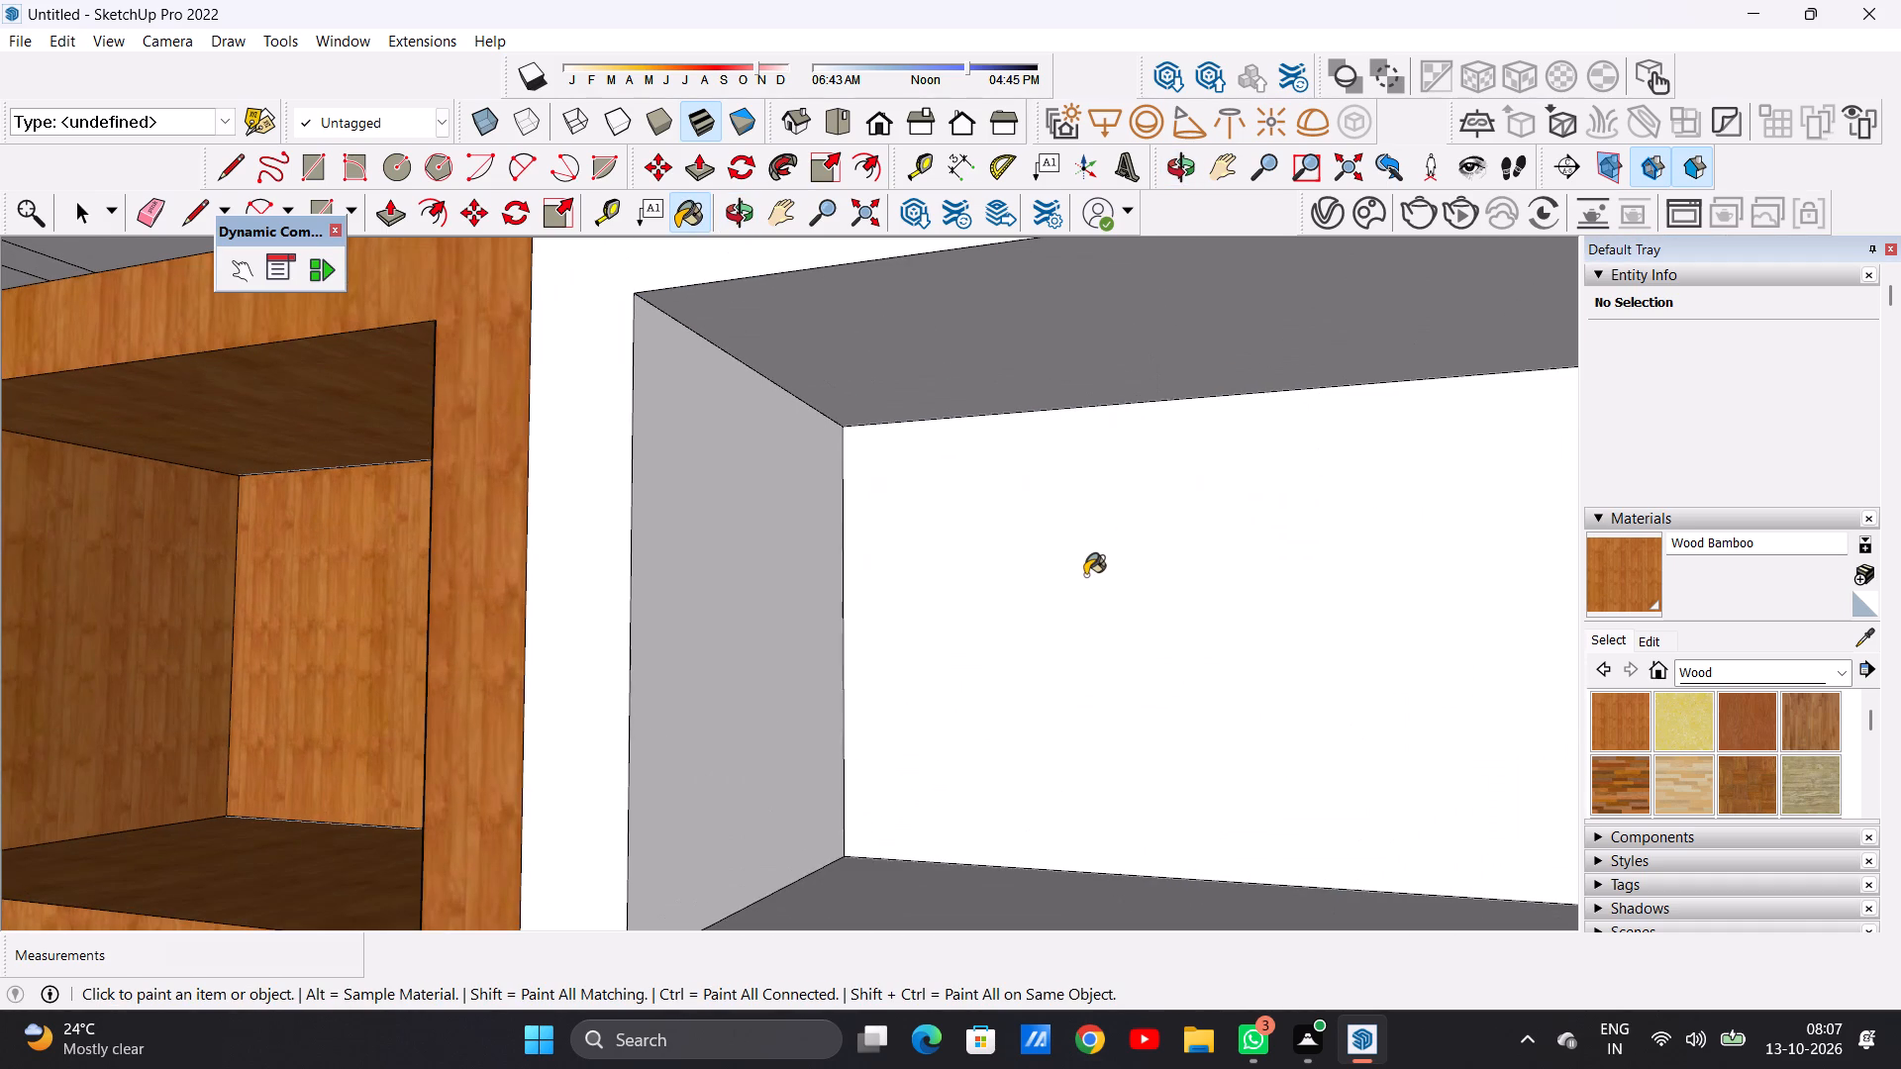
pyautogui.click(1080, 578)
pyautogui.click(1063, 396)
pyautogui.click(774, 574)
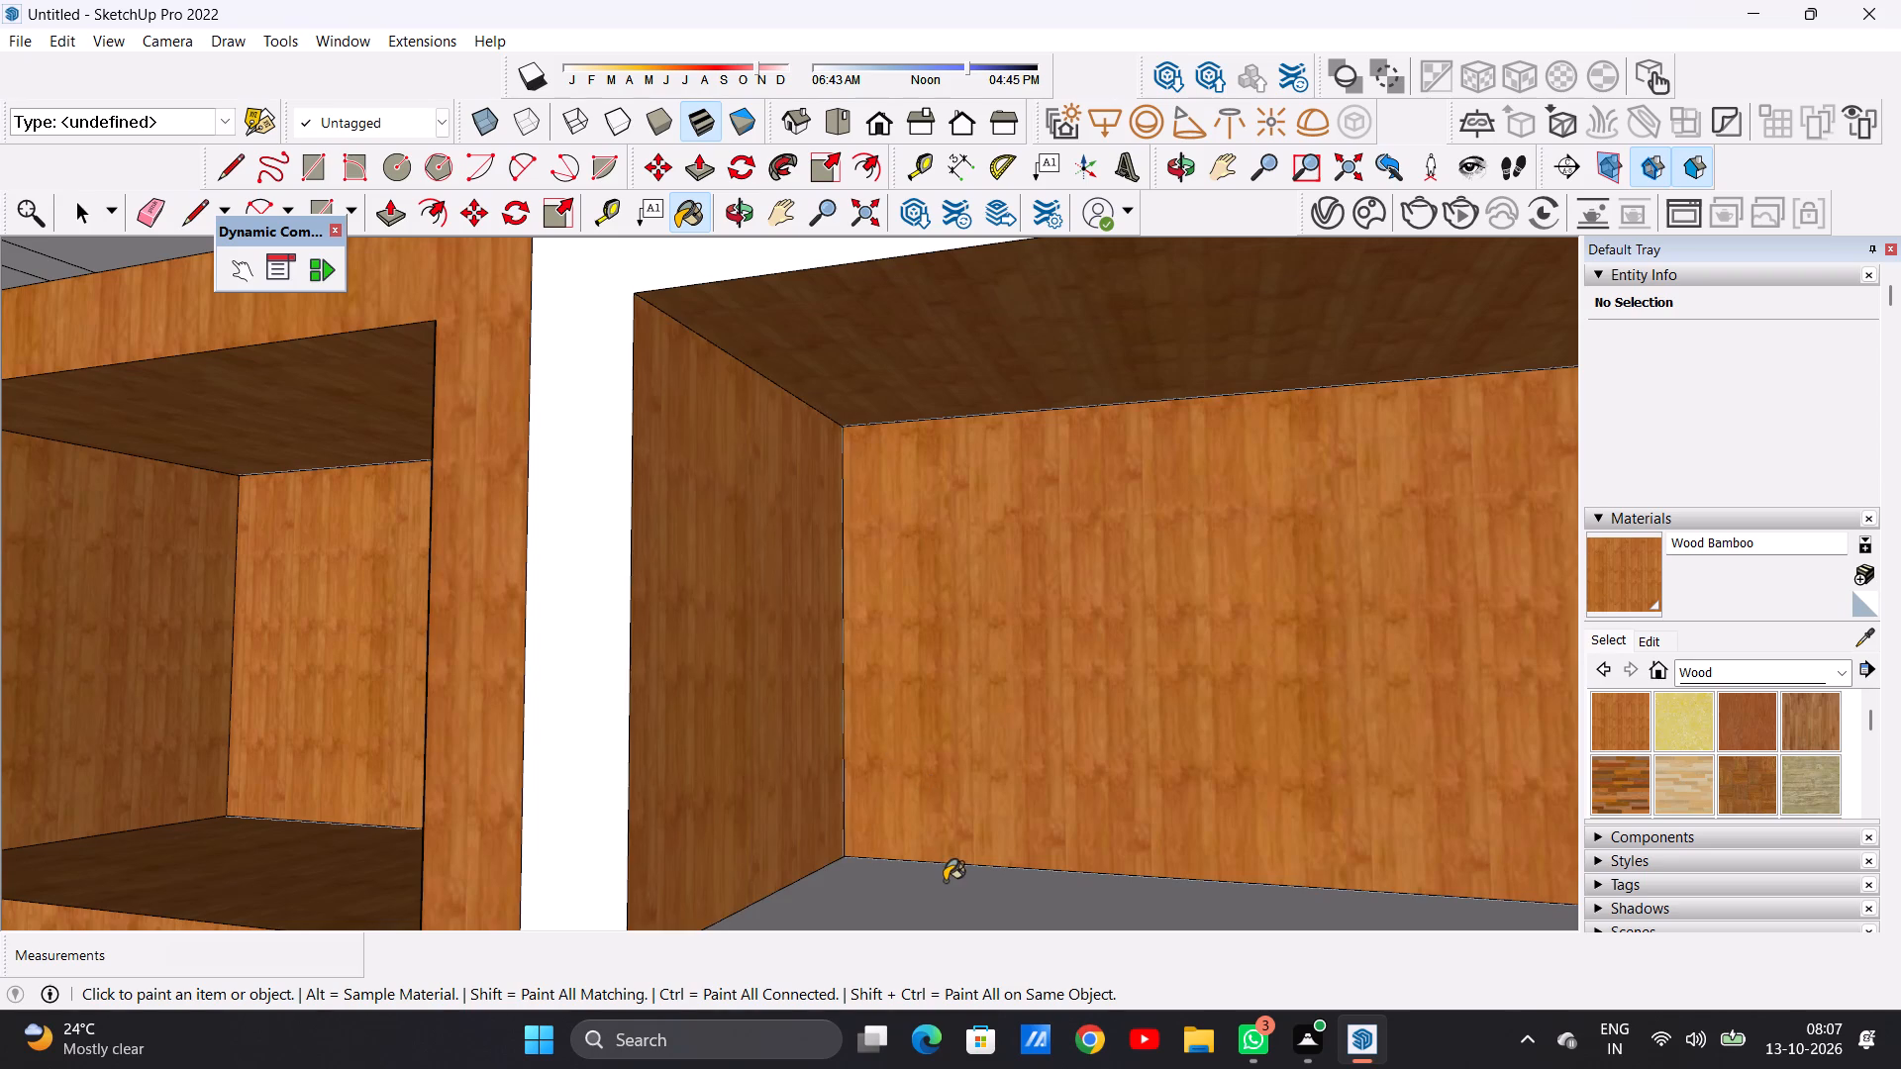
pyautogui.click(945, 881)
pyautogui.scroll(-12, 953, 674)
pyautogui.moveTo(1015, 705); pyautogui.dragTo(1239, 724, button='middle')
pyautogui.scroll(7, 1174, 671)
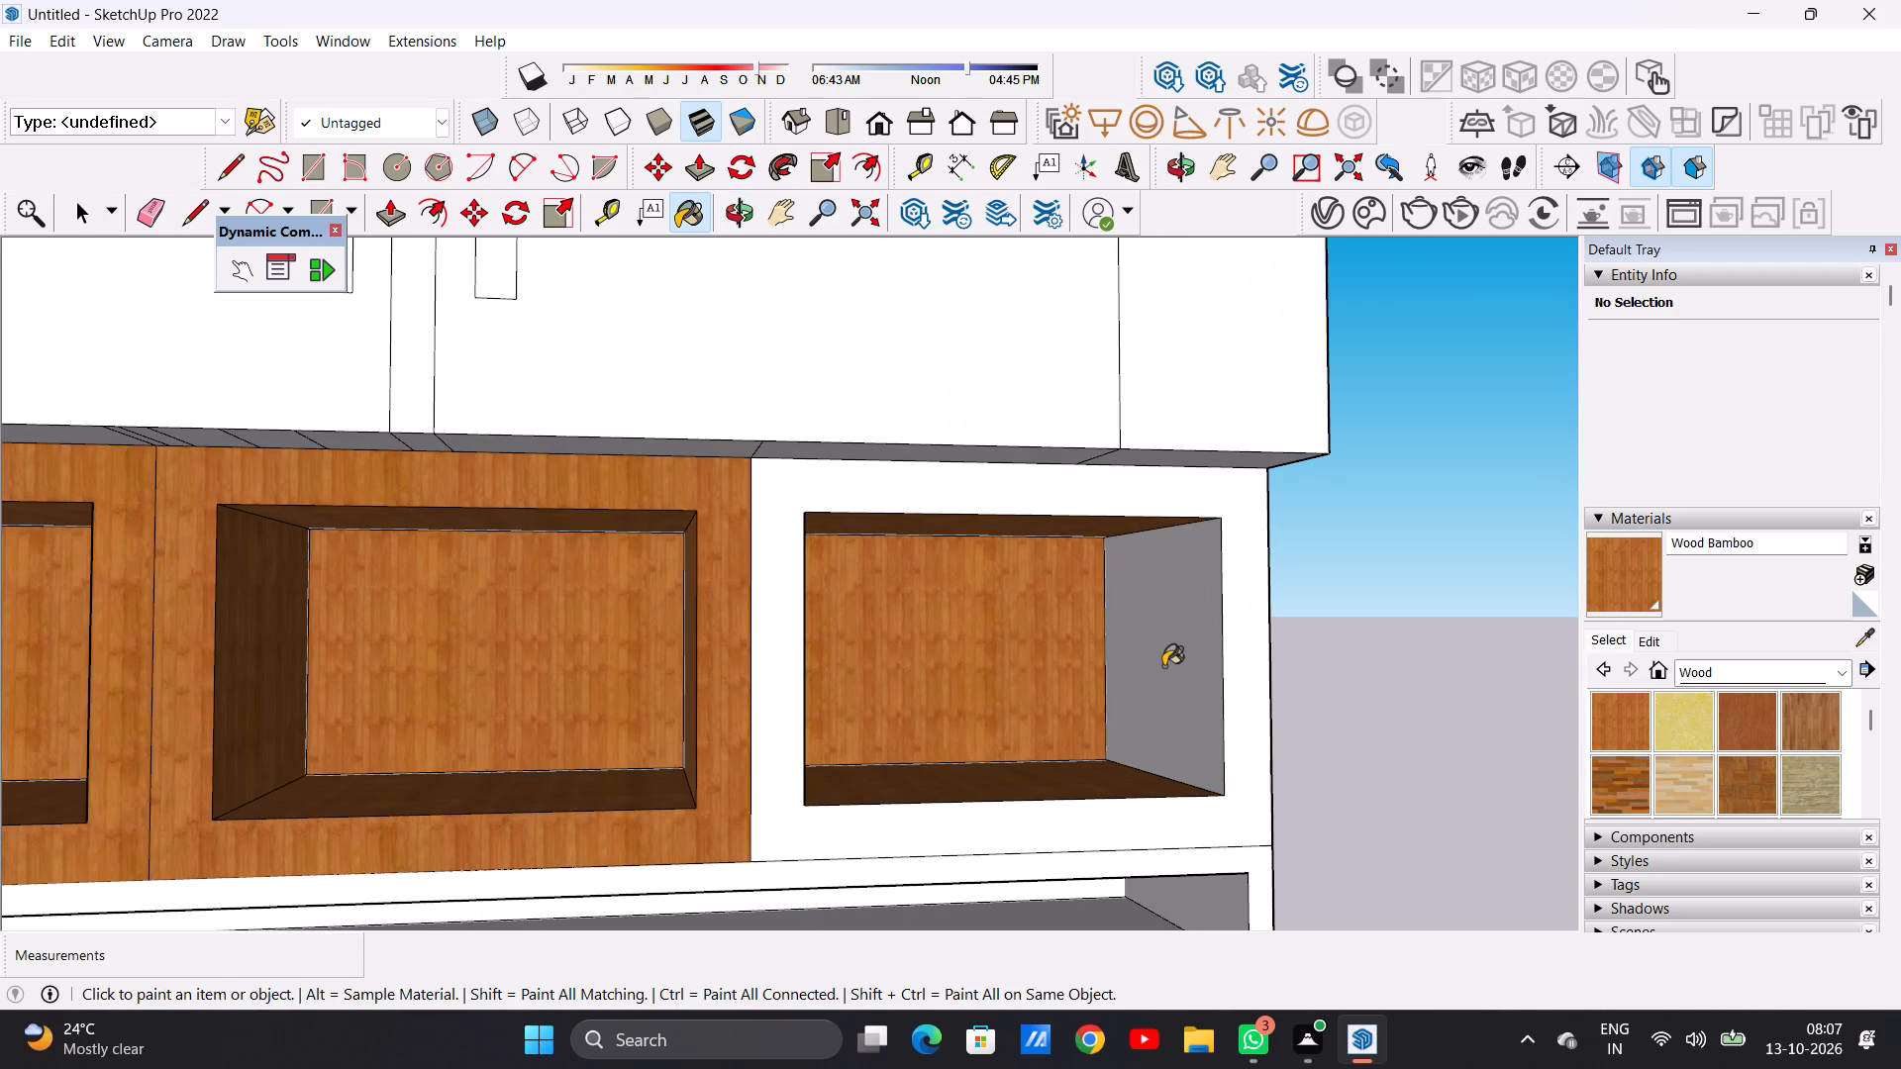
pyautogui.click(1163, 666)
pyautogui.click(1252, 662)
pyautogui.scroll(-6, 884, 659)
pyautogui.moveTo(991, 712); pyautogui.dragTo(946, 720, button='middle')
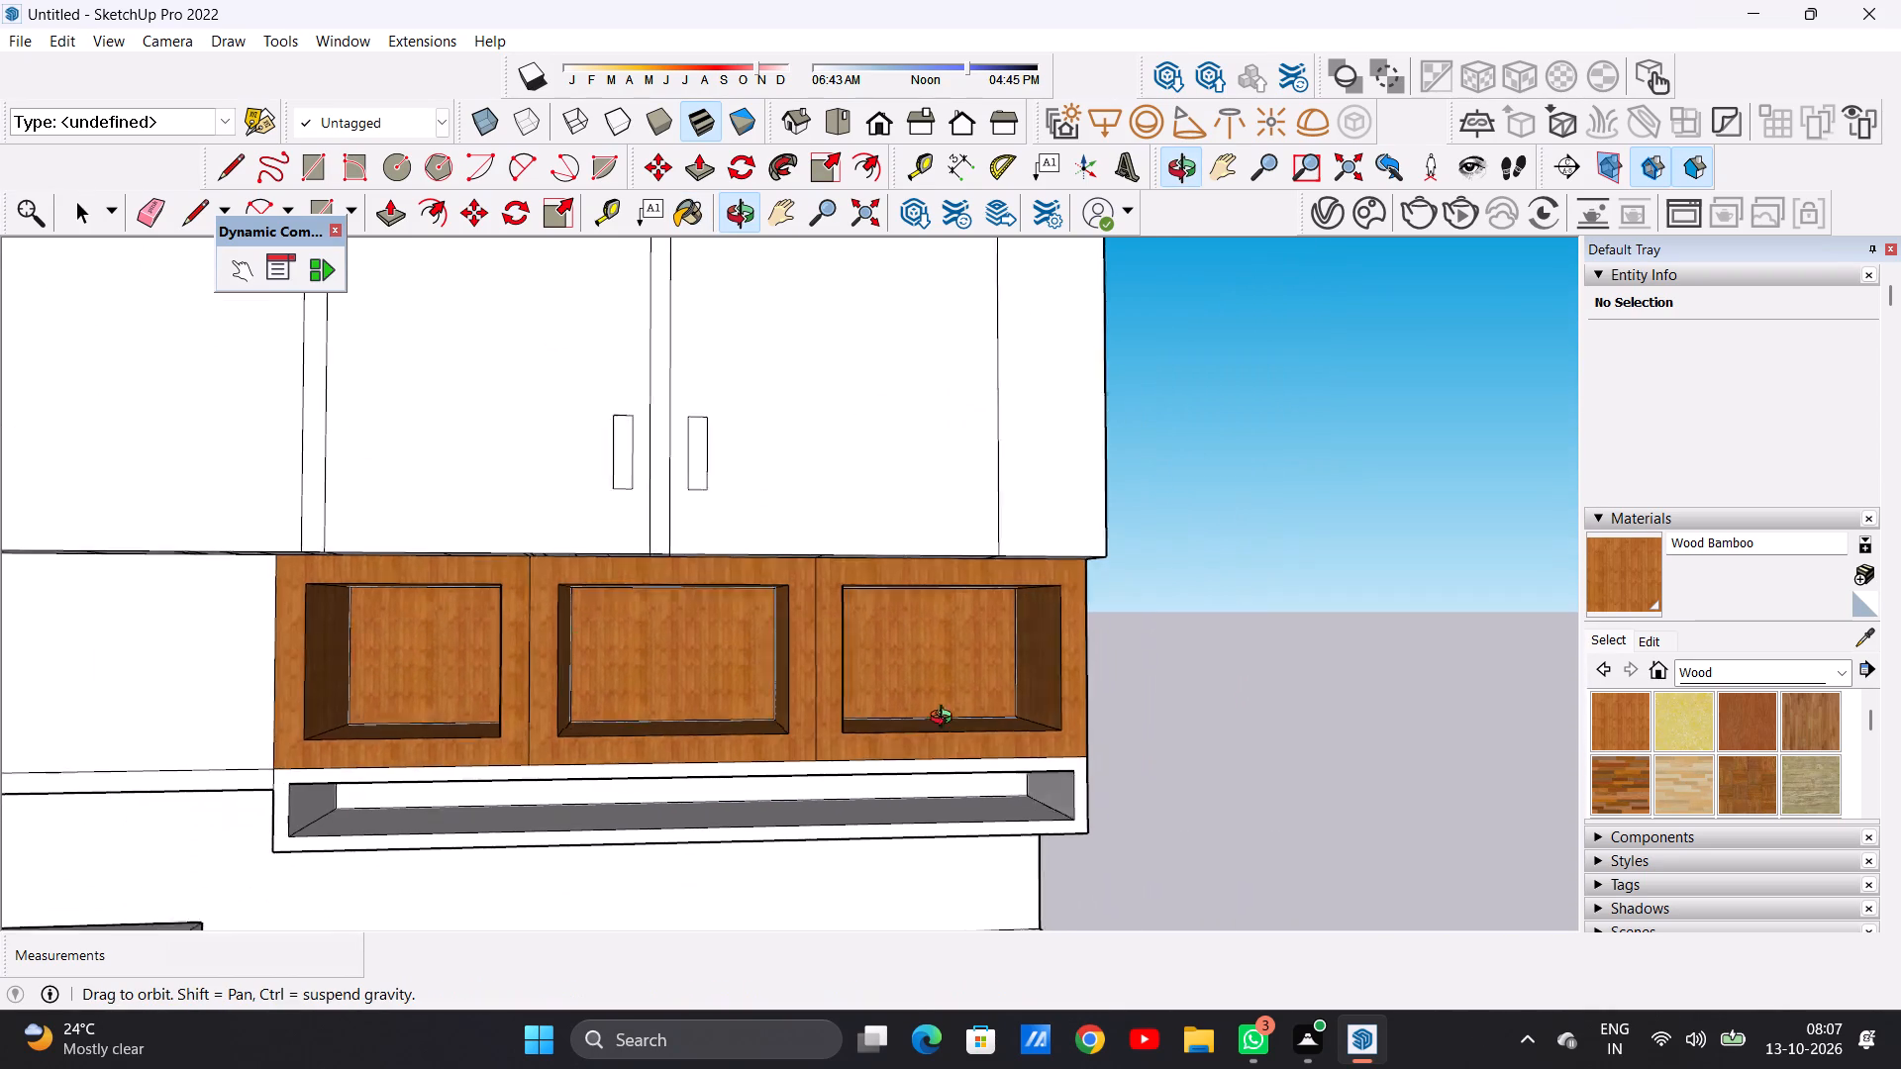
pyautogui.moveTo(946, 720); pyautogui.dragTo(936, 716, button='middle')
pyautogui.press('space')
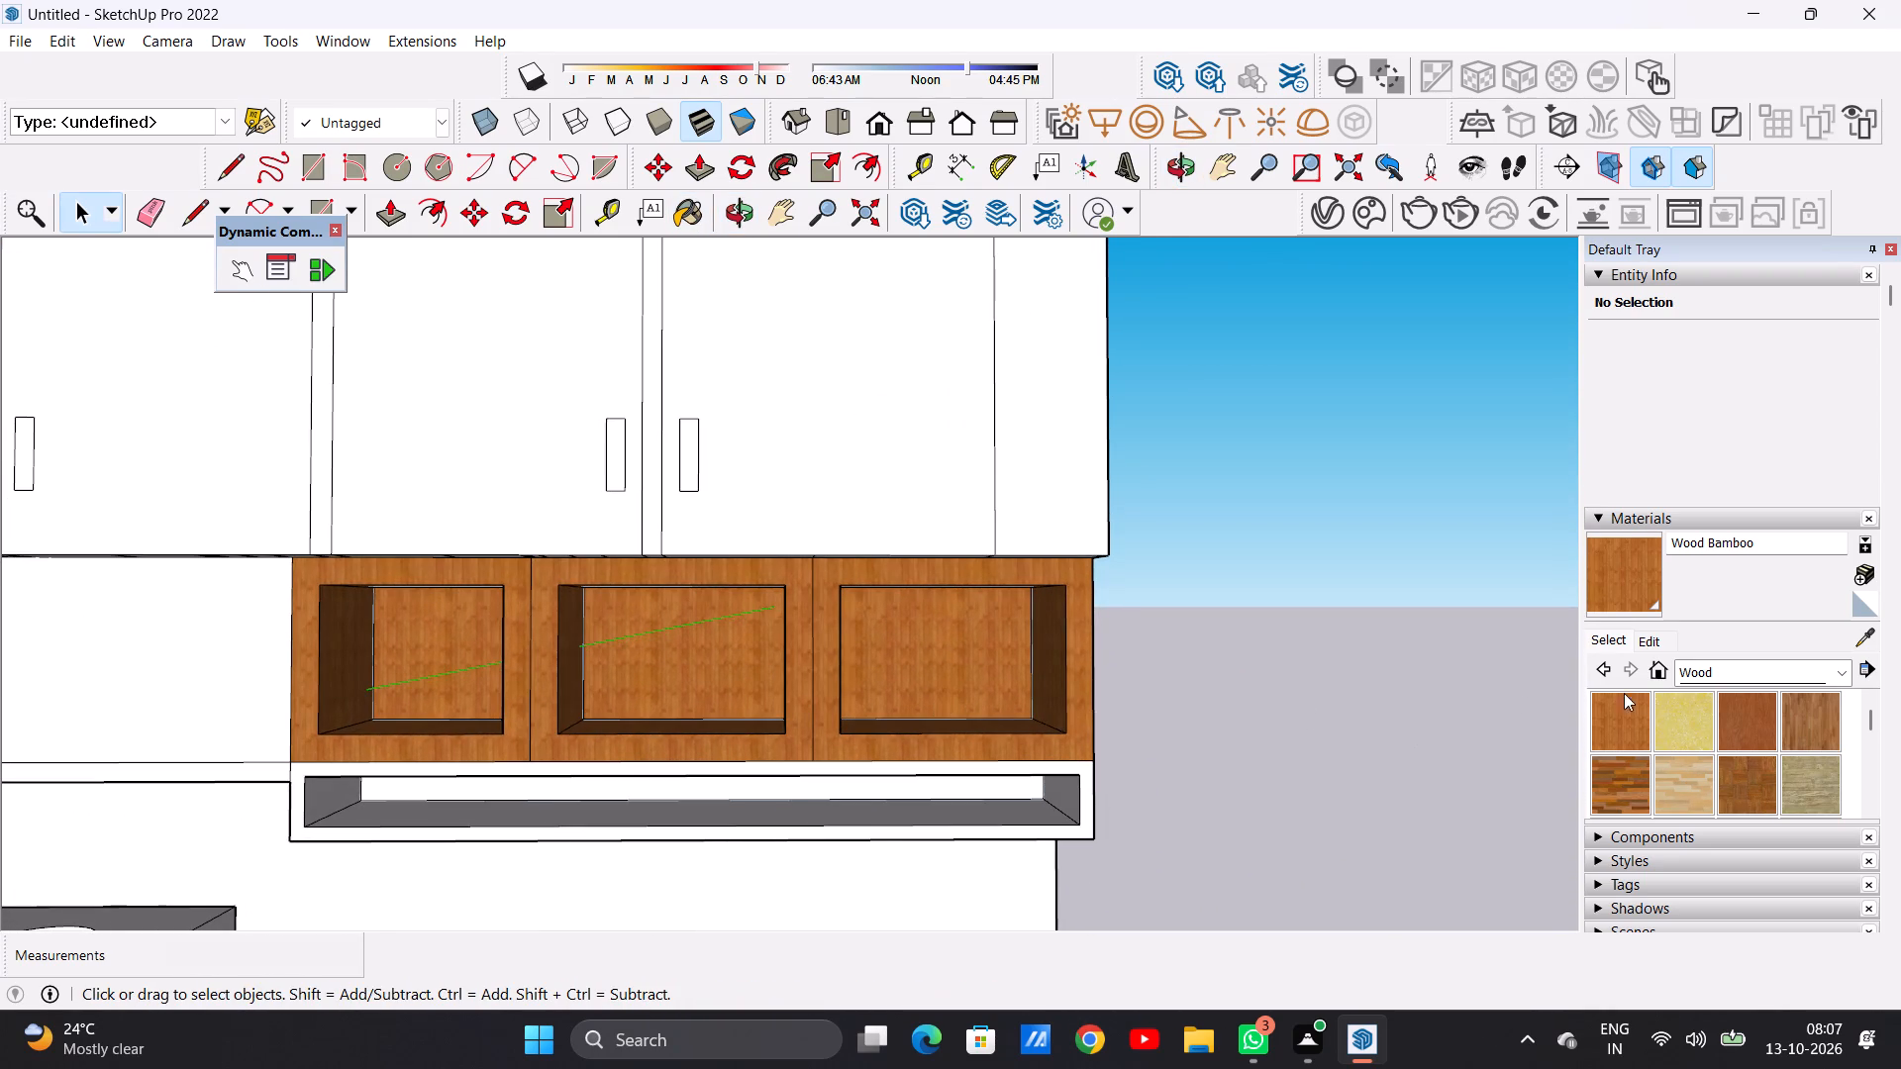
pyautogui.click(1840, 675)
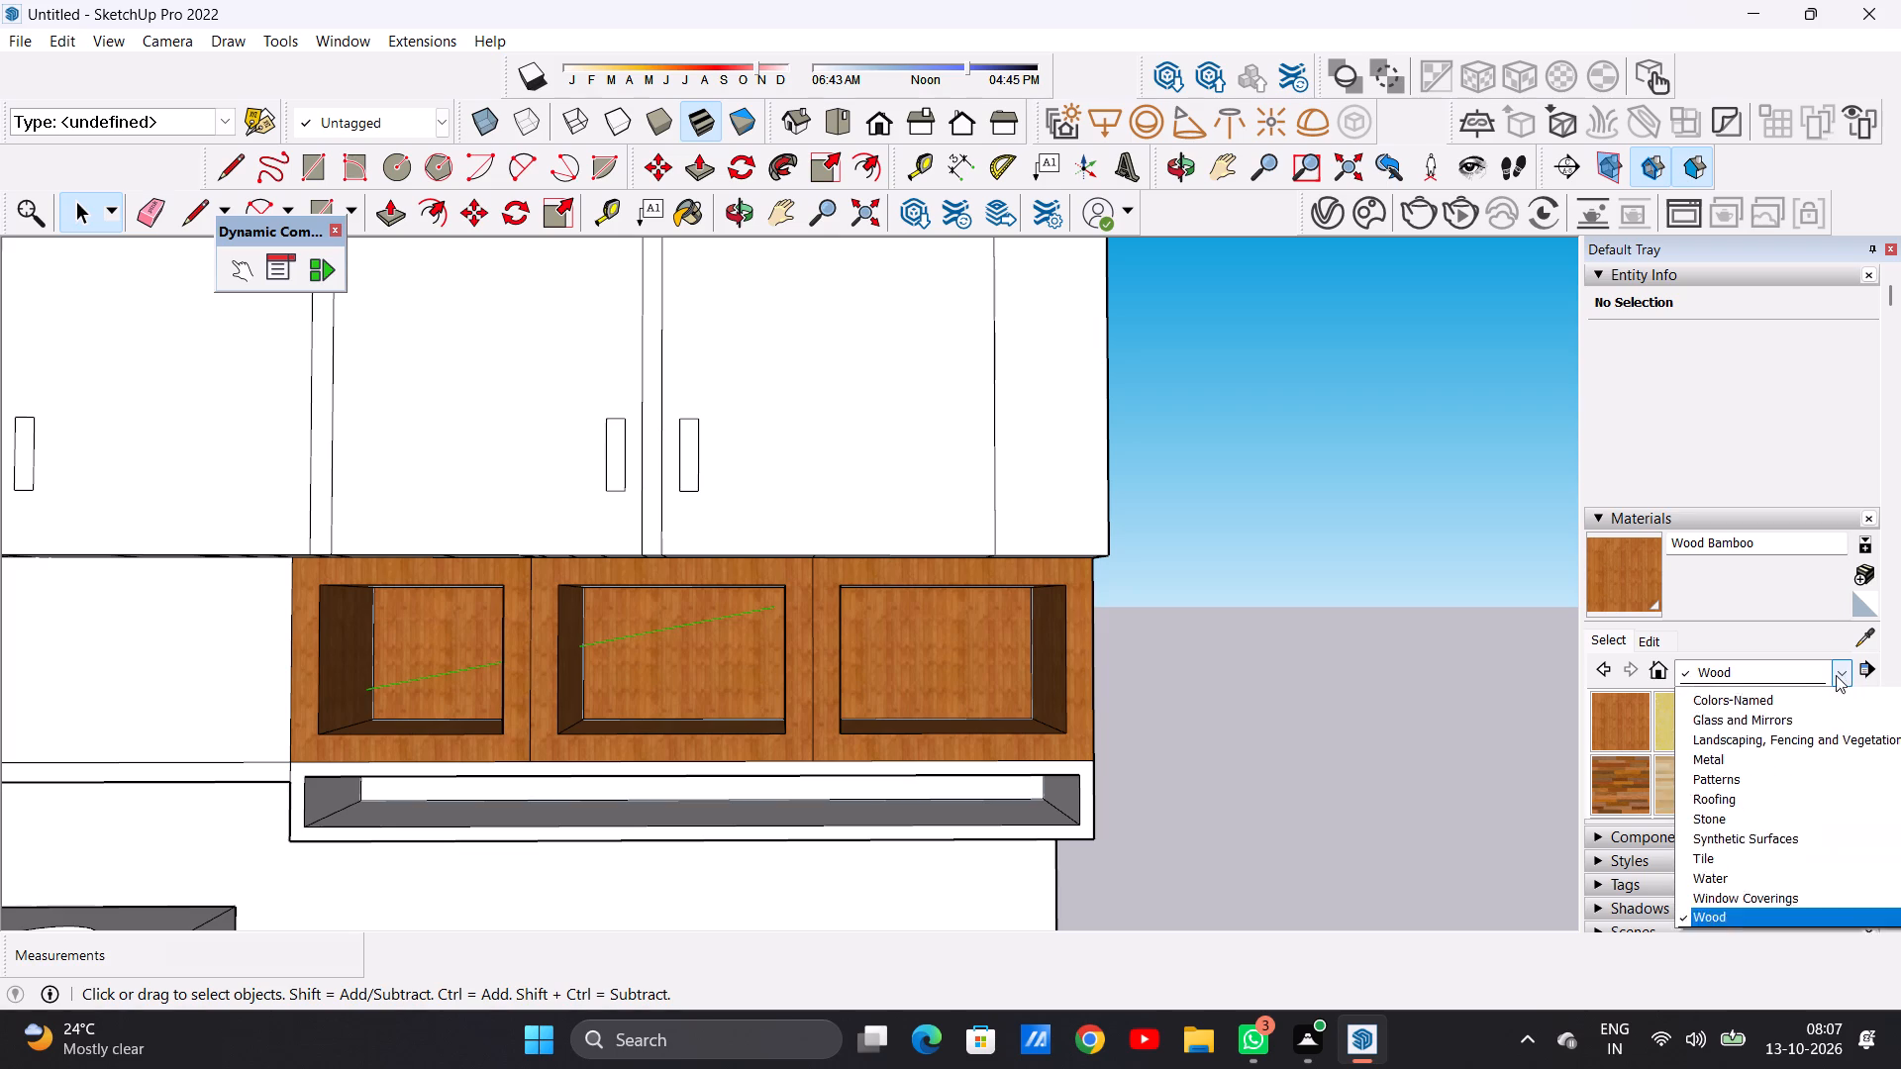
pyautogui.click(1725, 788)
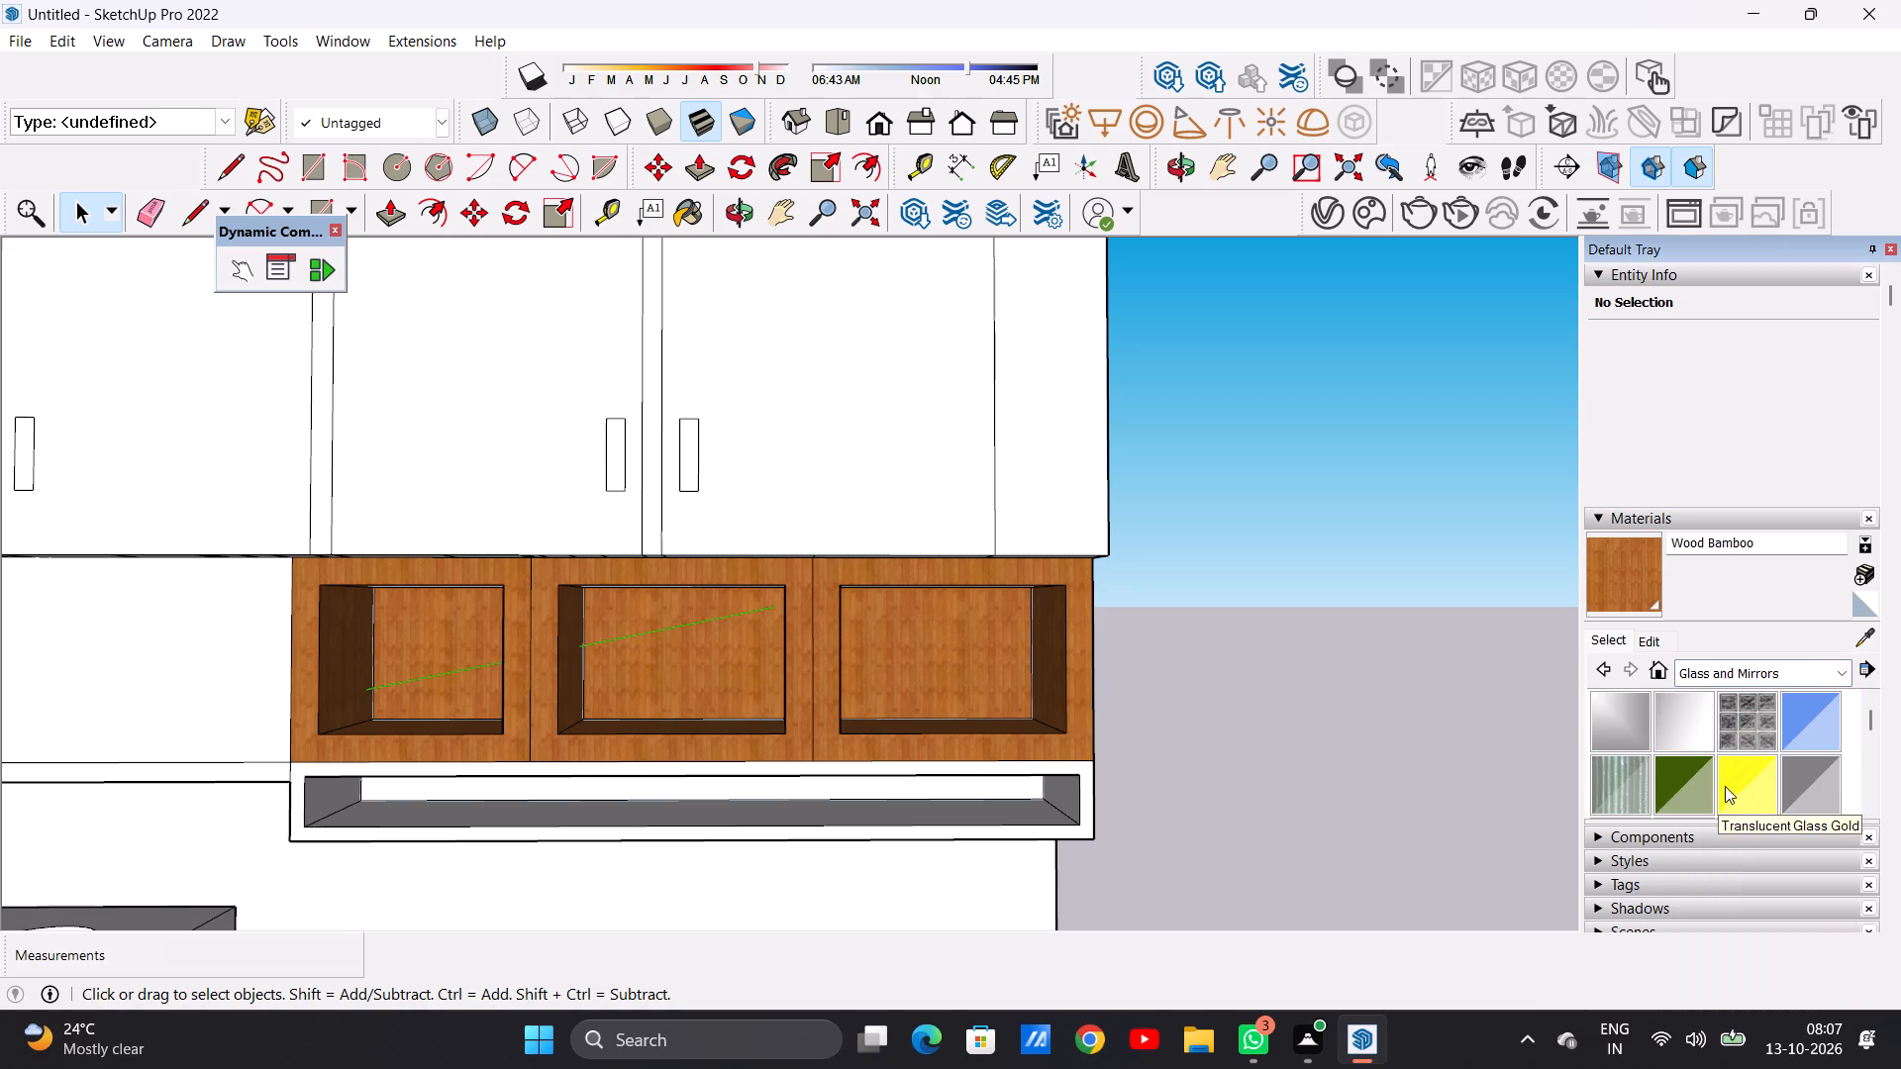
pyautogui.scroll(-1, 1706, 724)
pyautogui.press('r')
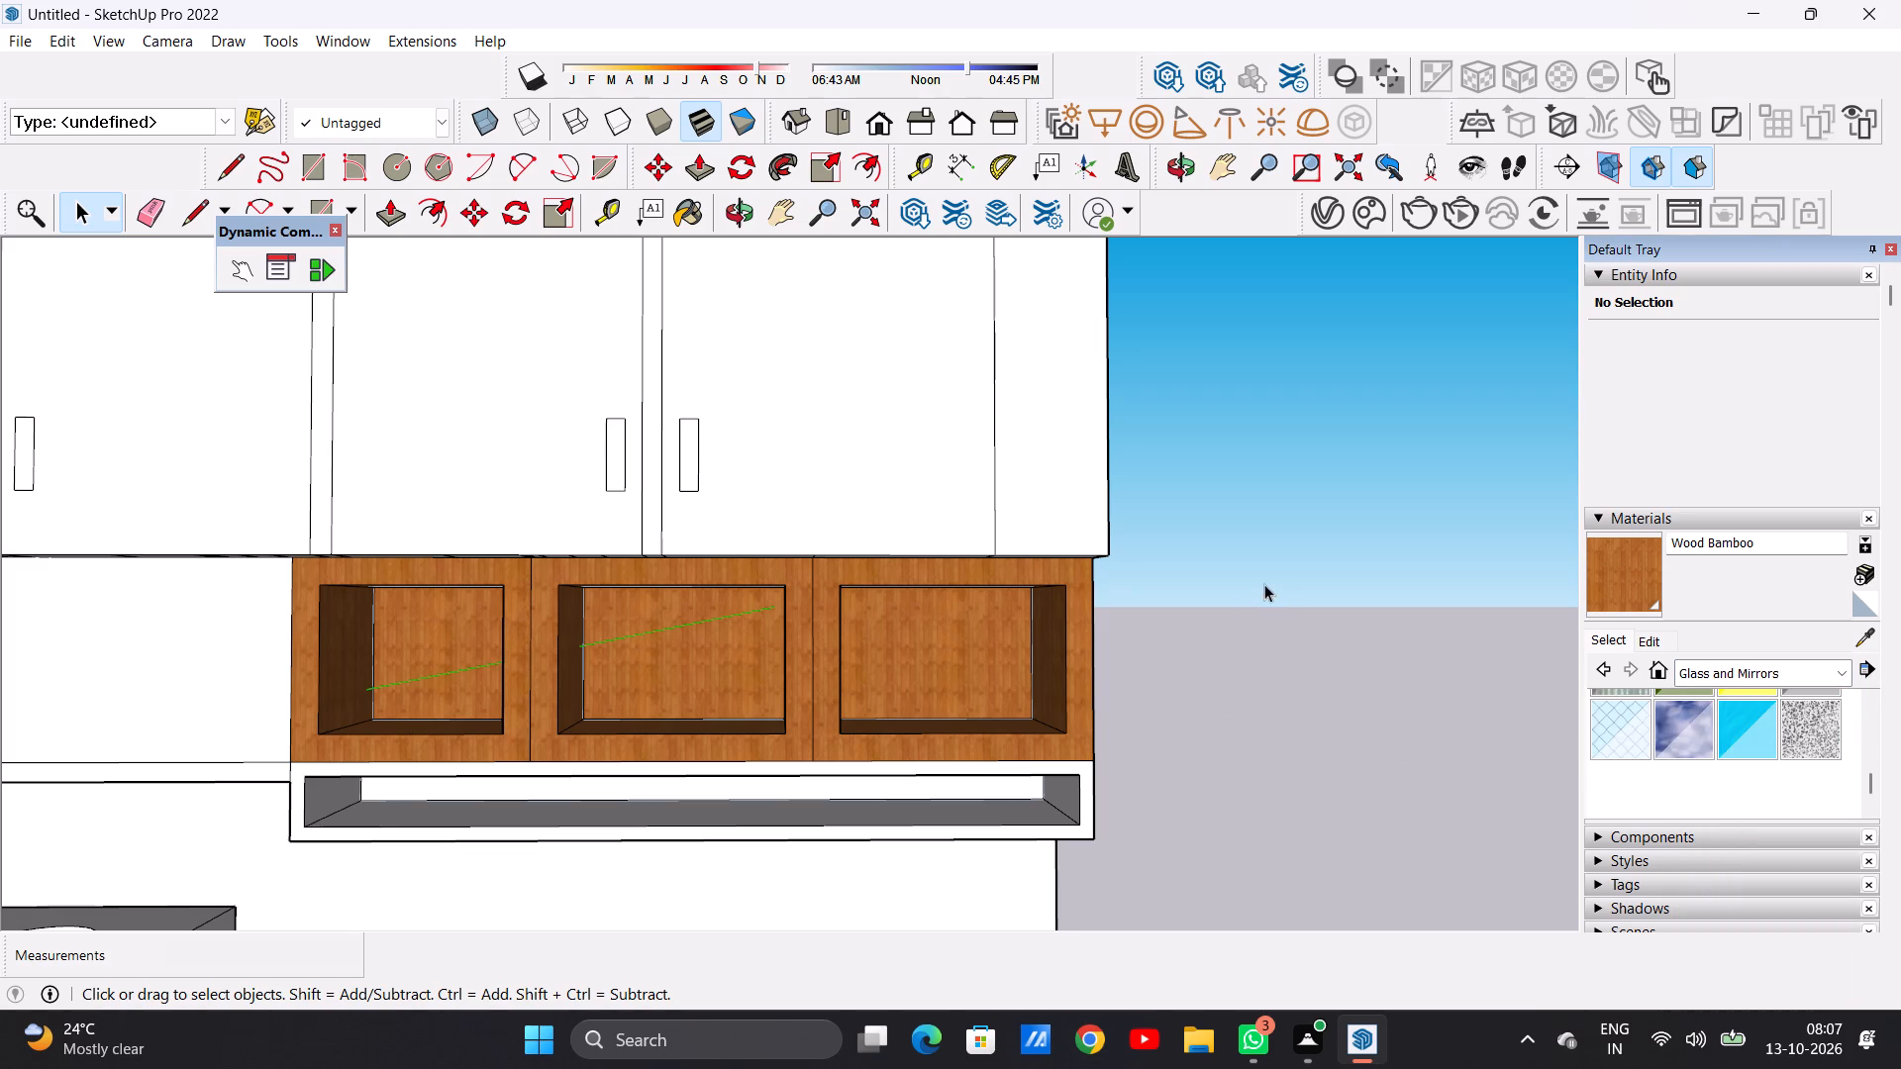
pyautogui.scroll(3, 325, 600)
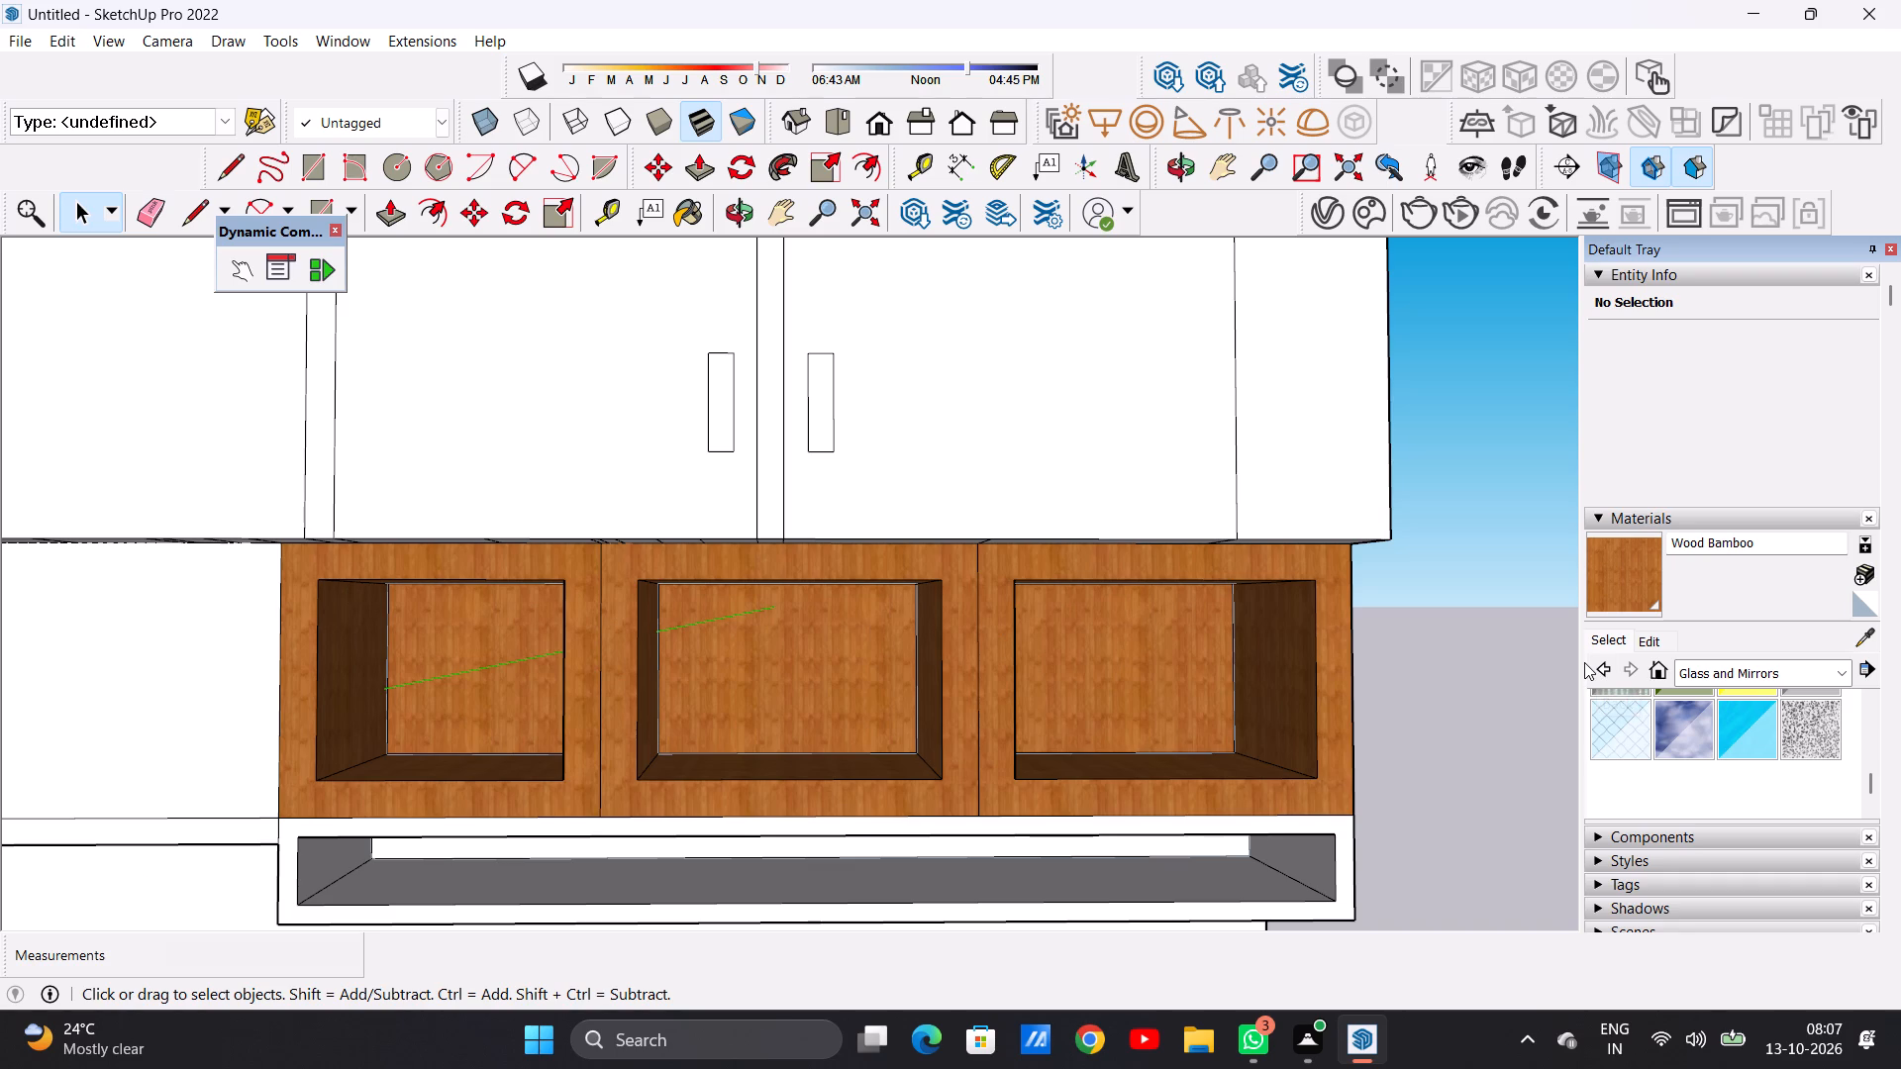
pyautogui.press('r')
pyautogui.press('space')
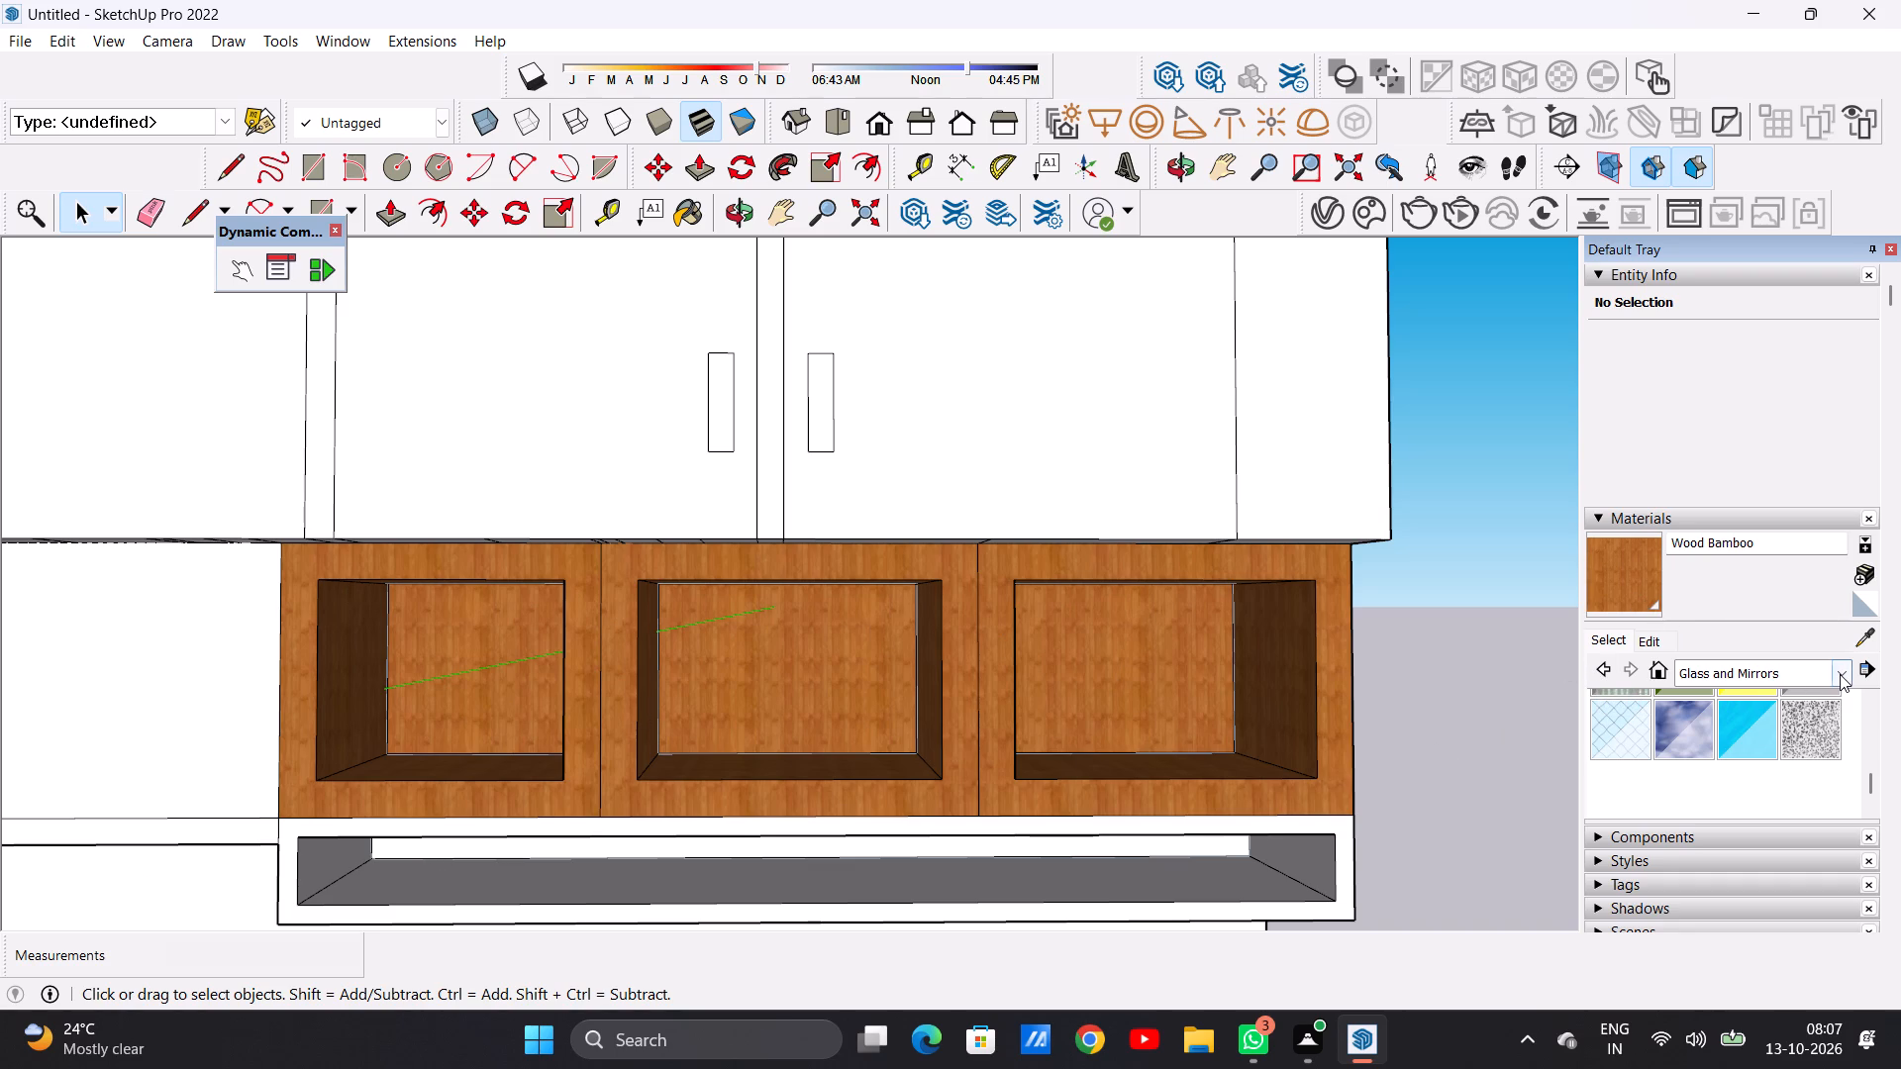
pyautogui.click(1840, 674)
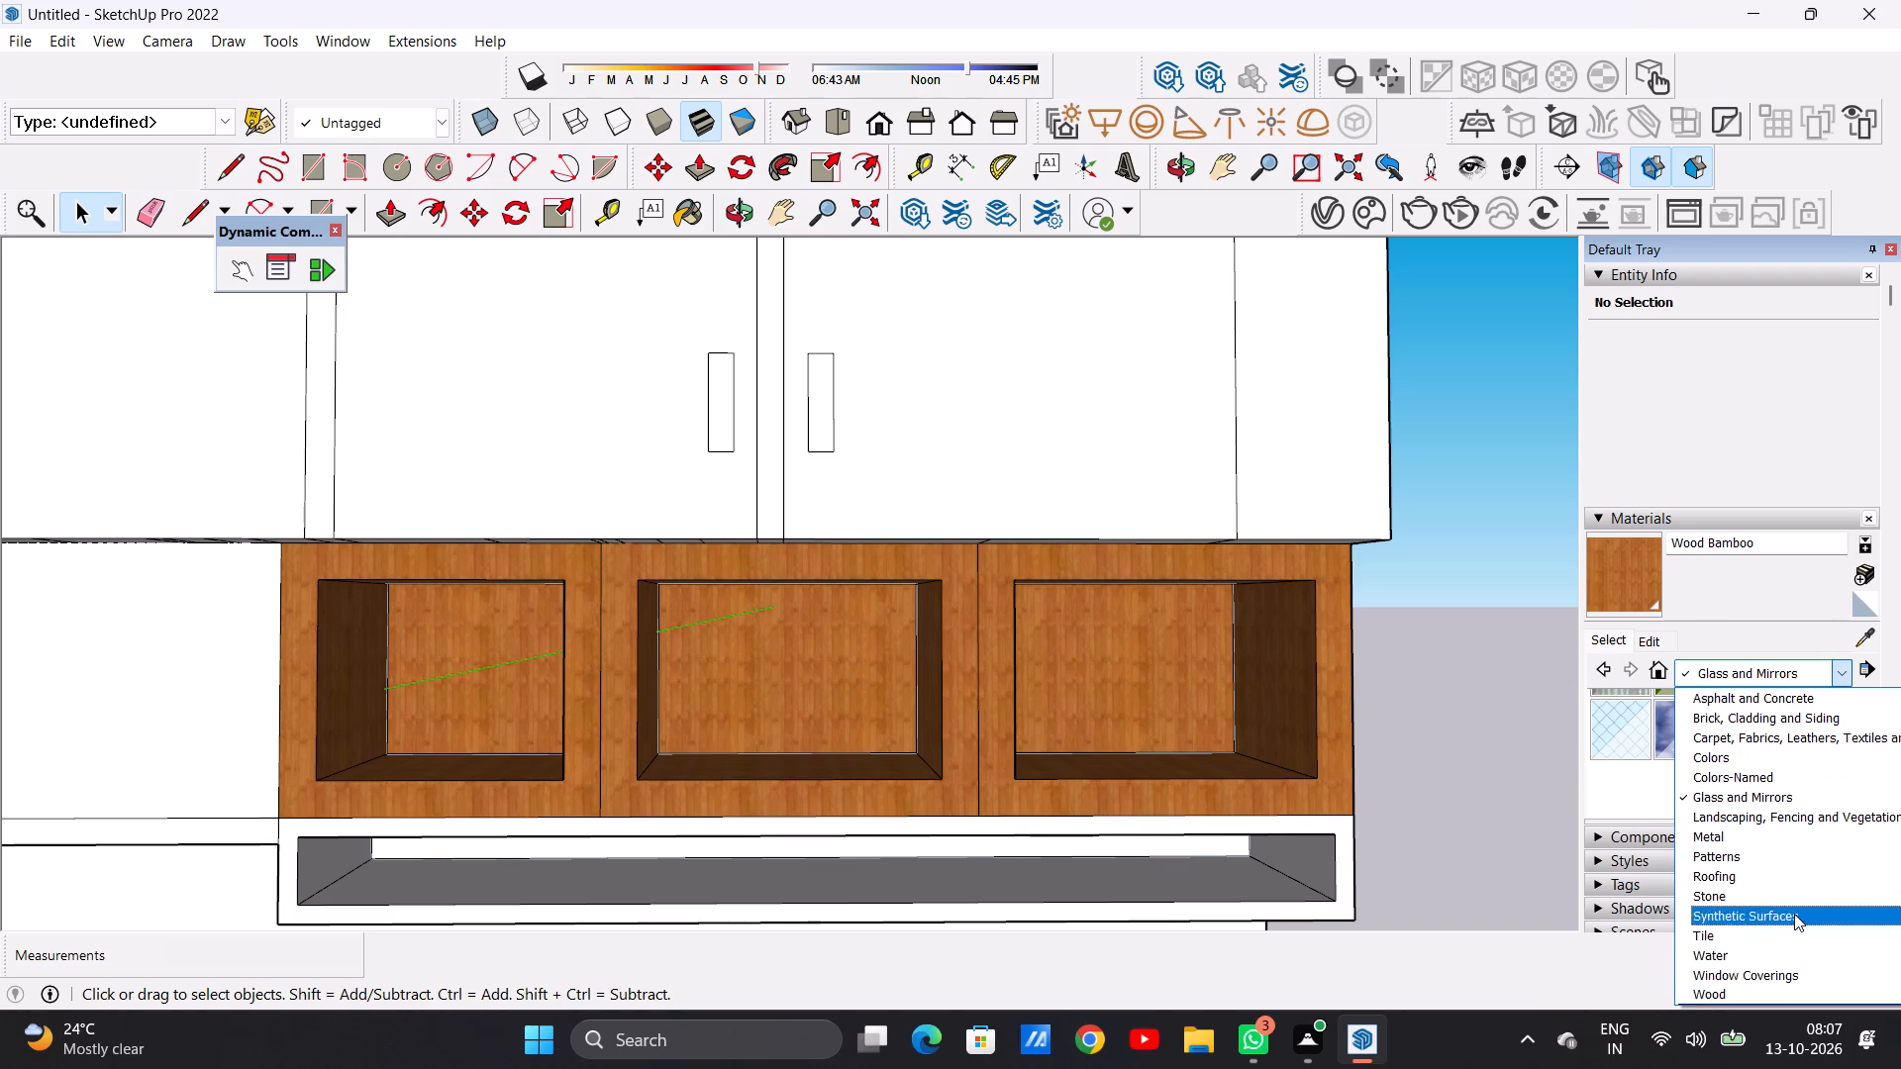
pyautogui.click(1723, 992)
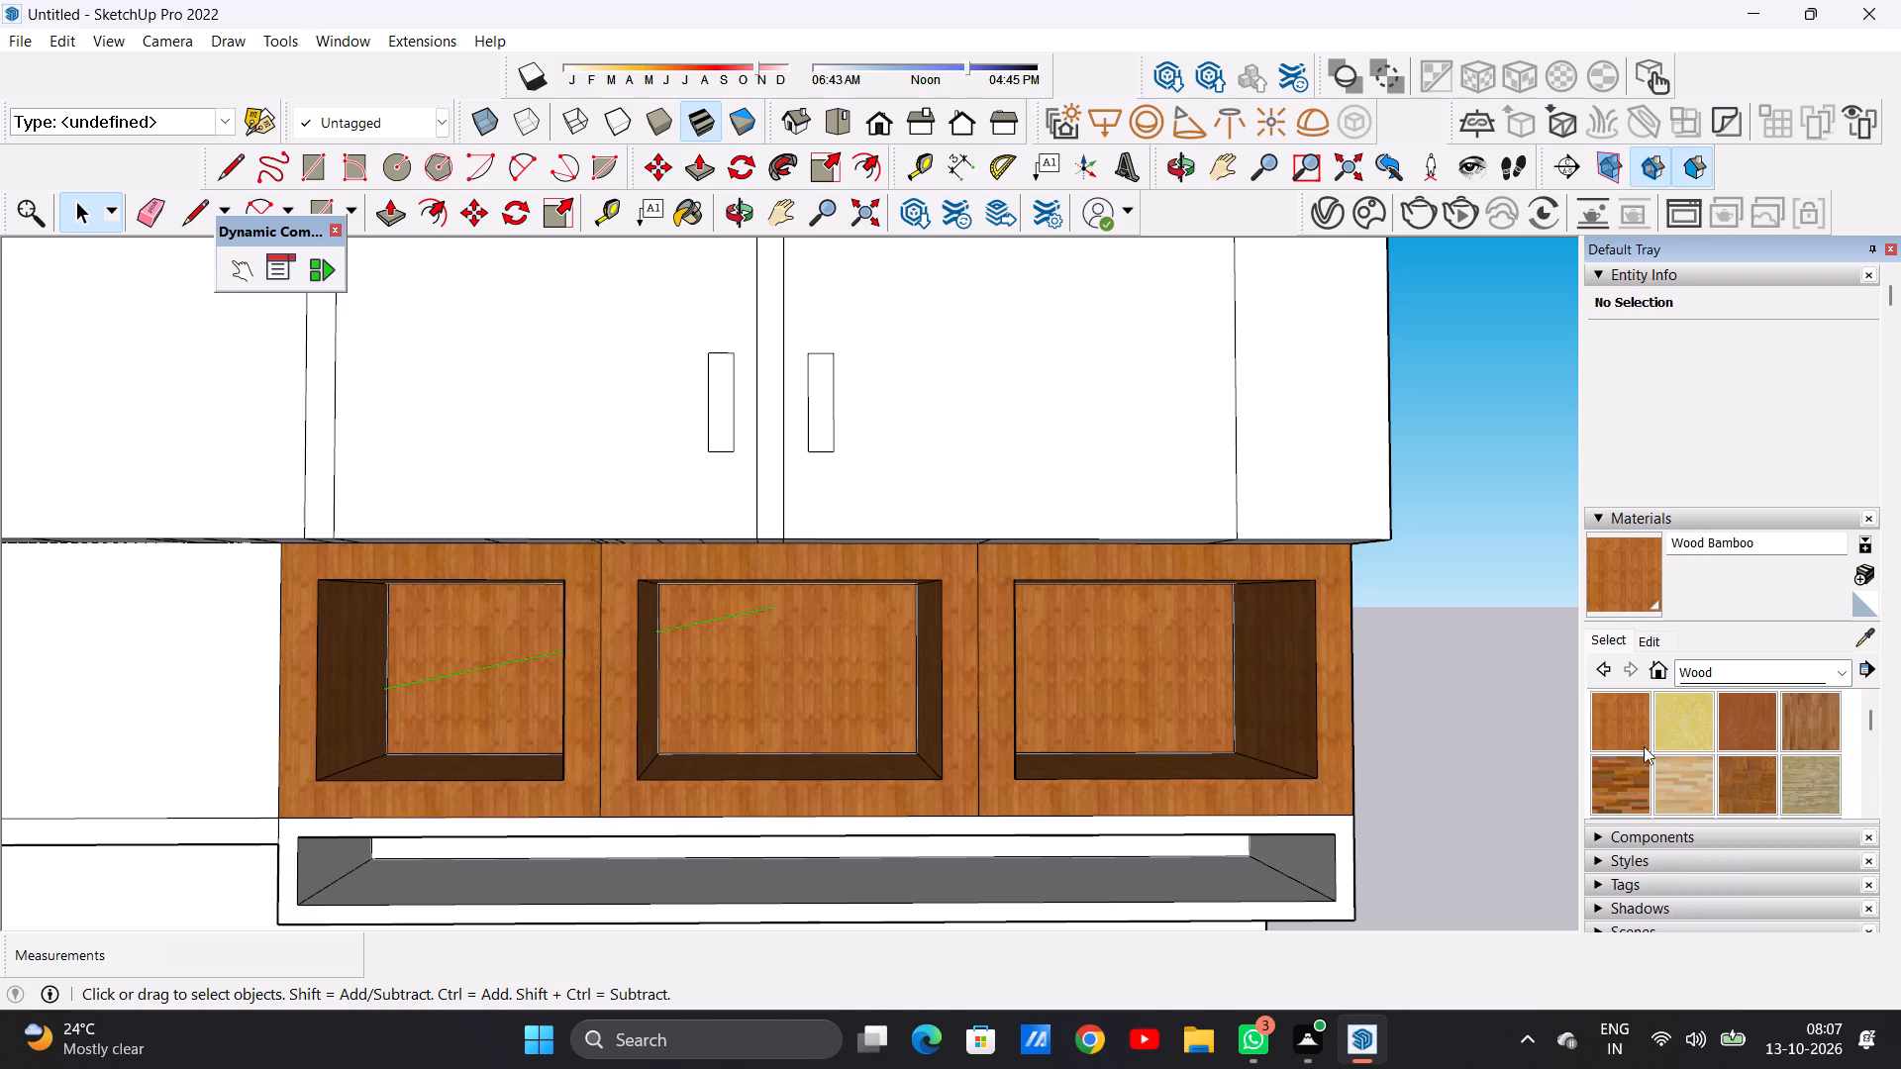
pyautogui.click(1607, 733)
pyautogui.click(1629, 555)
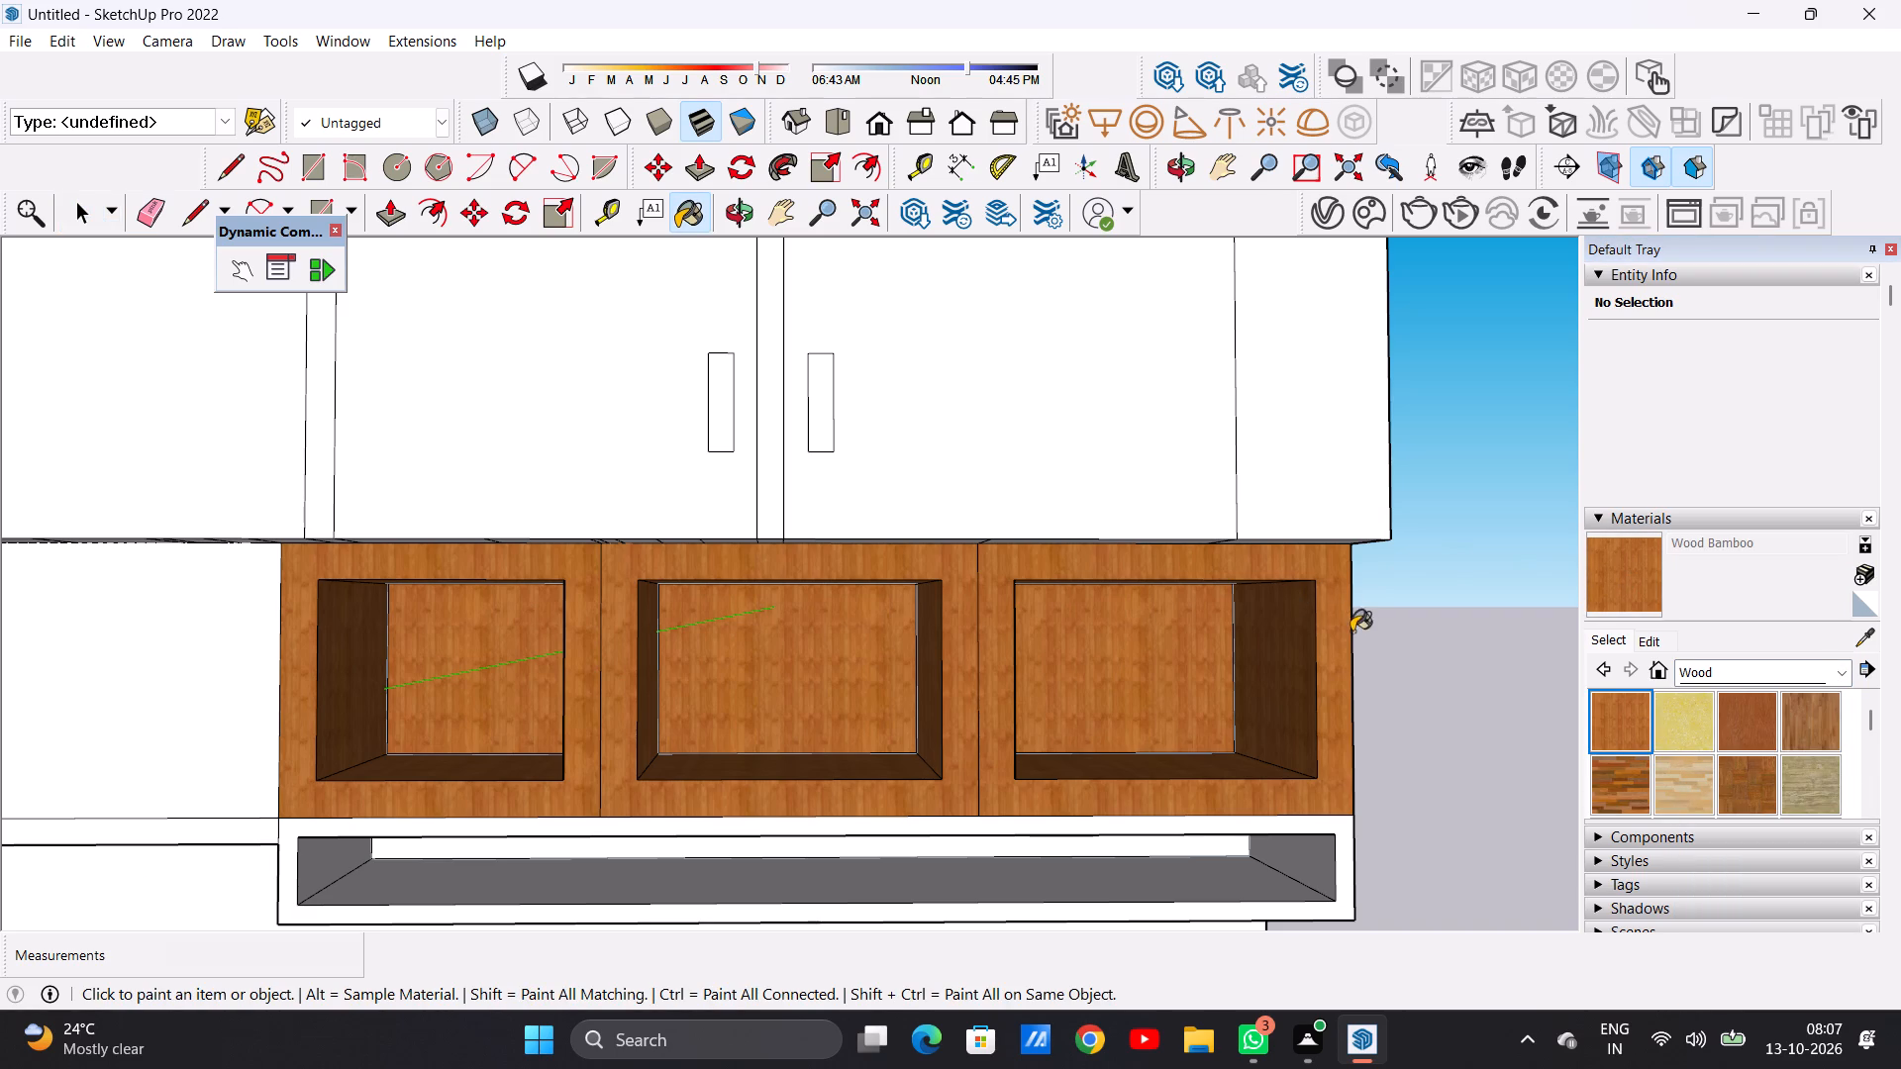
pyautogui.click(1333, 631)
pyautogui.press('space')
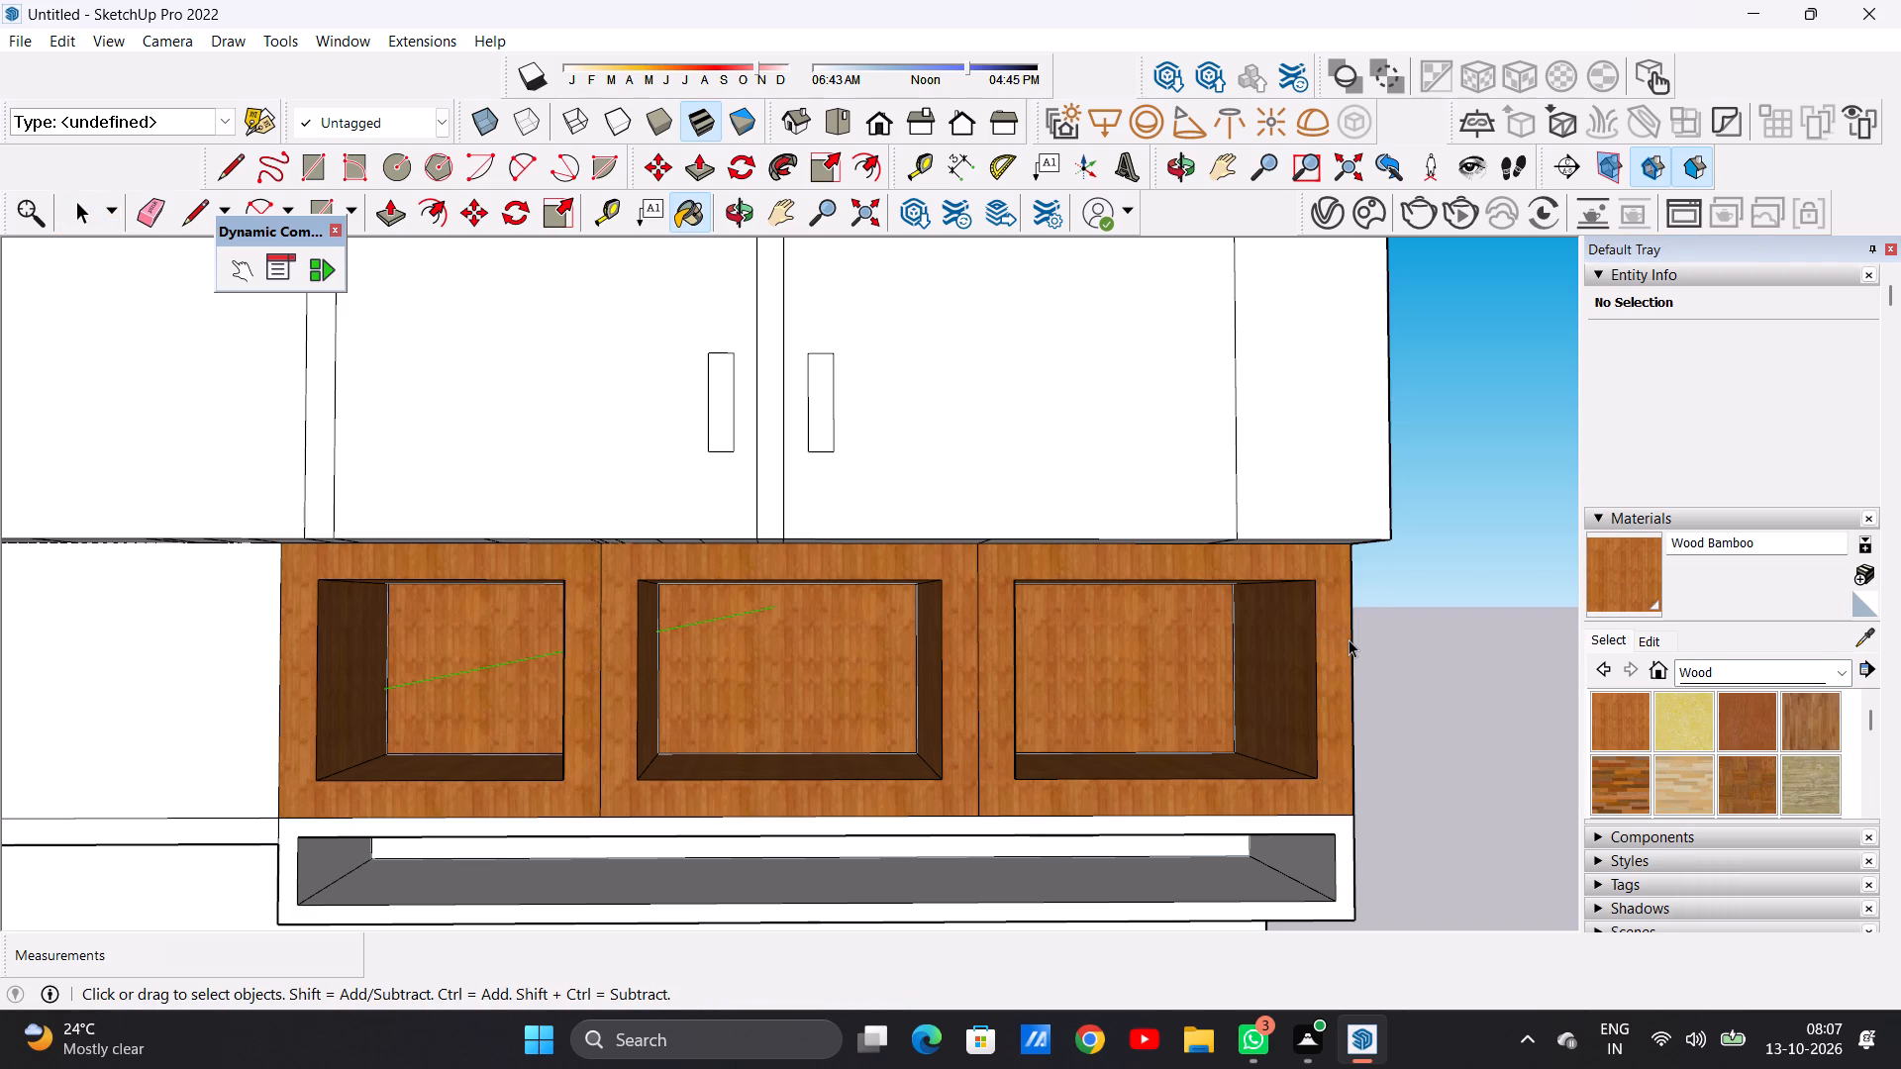
# Cover the opening of the newly painted niche nearest the hob with a rectangle about 3' 1 5/8" by 2' 6 3/4".
pyautogui.press('r')
pyautogui.scroll(2, 348, 632)
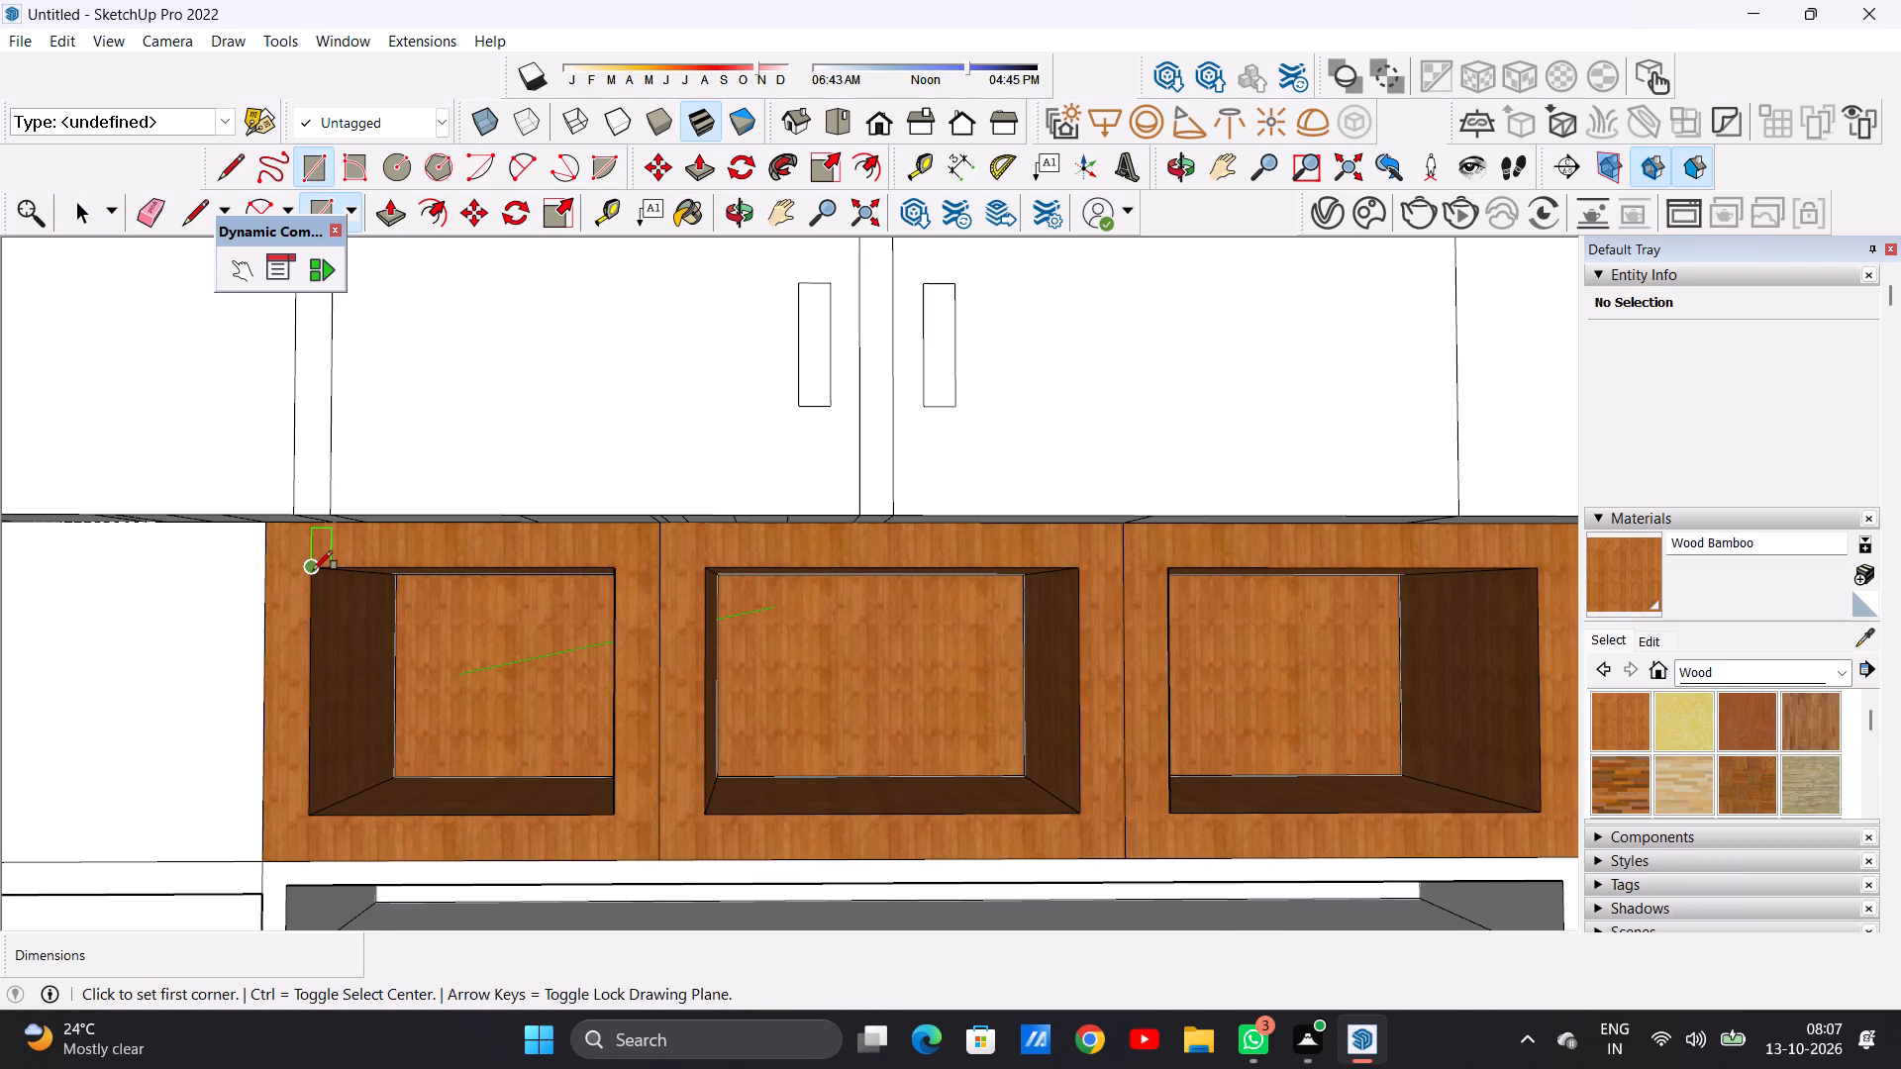
pyautogui.click(313, 570)
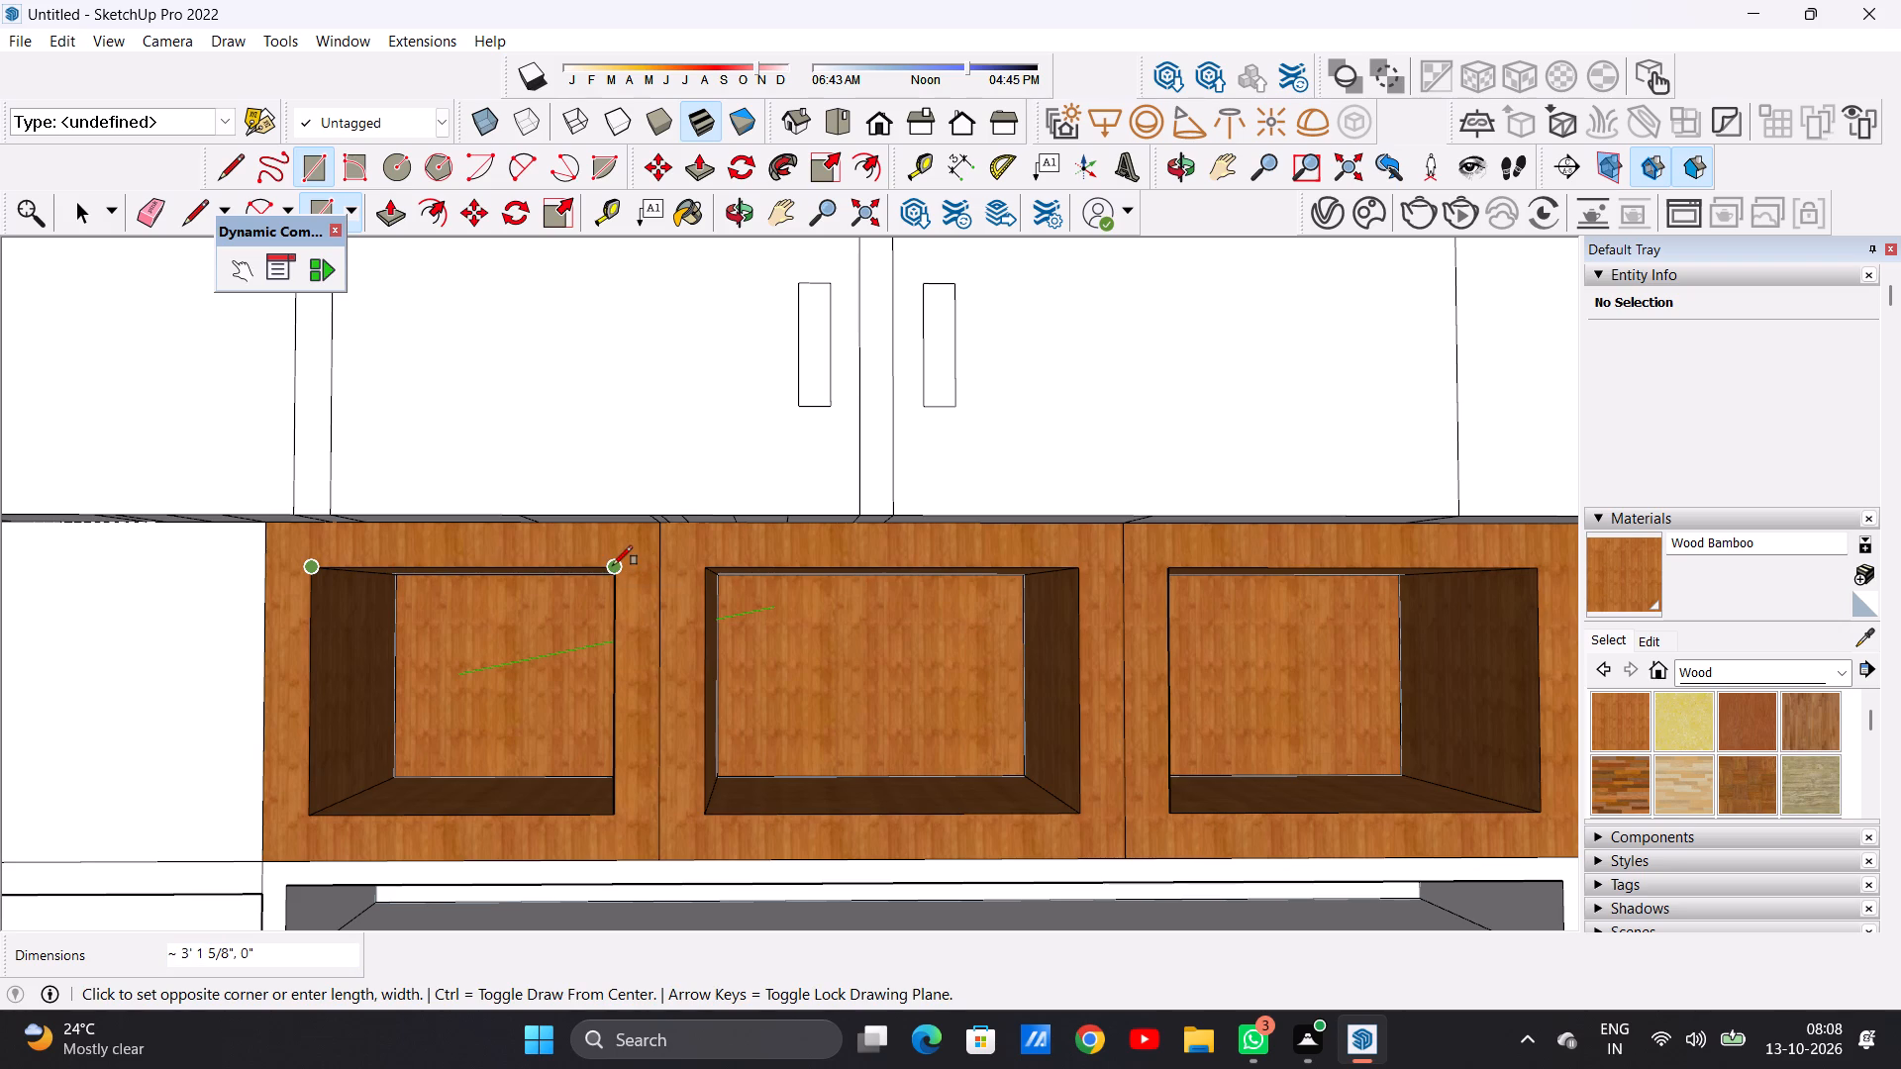
pyautogui.click(613, 565)
pyautogui.click(609, 813)
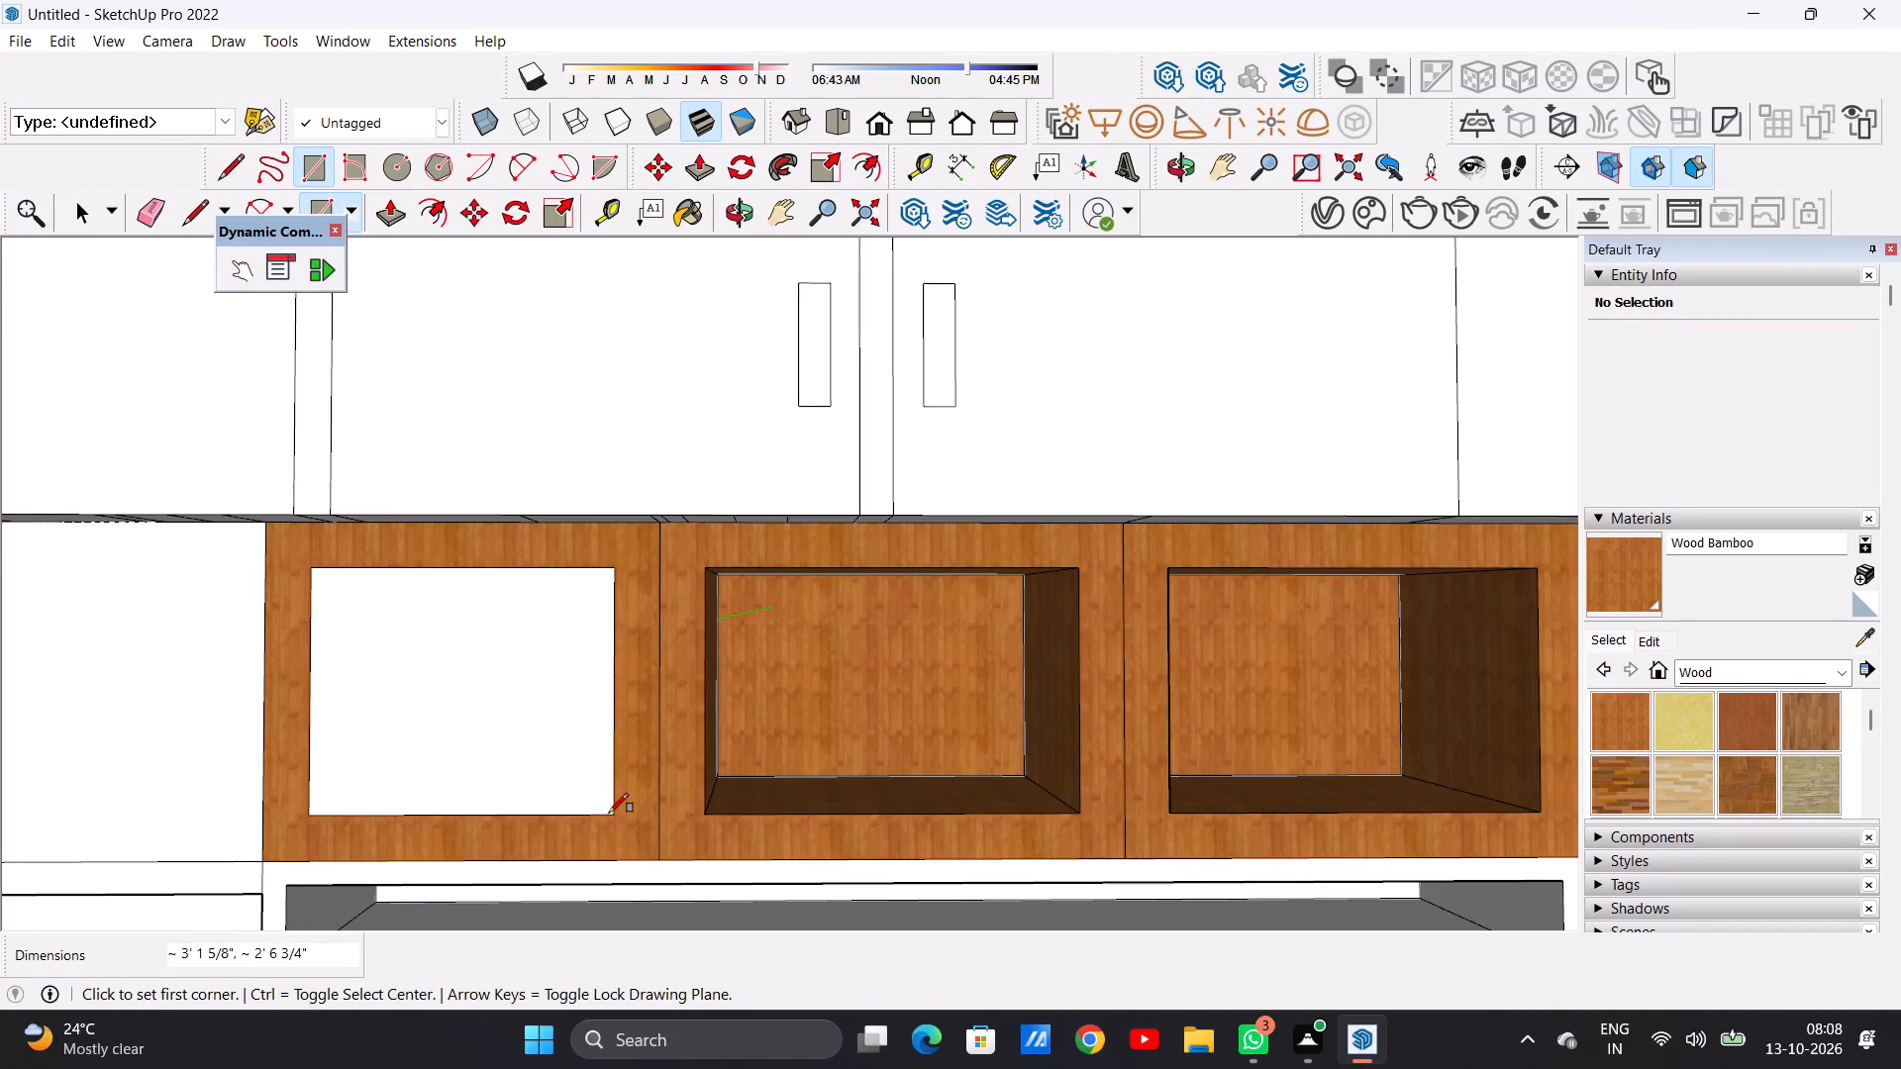
# Cover the middle niche's opening in the newly painted set with a rectangle about 3' 10 7/8" by 2' 6 3/4".
pyautogui.click(705, 562)
pyautogui.click(1085, 564)
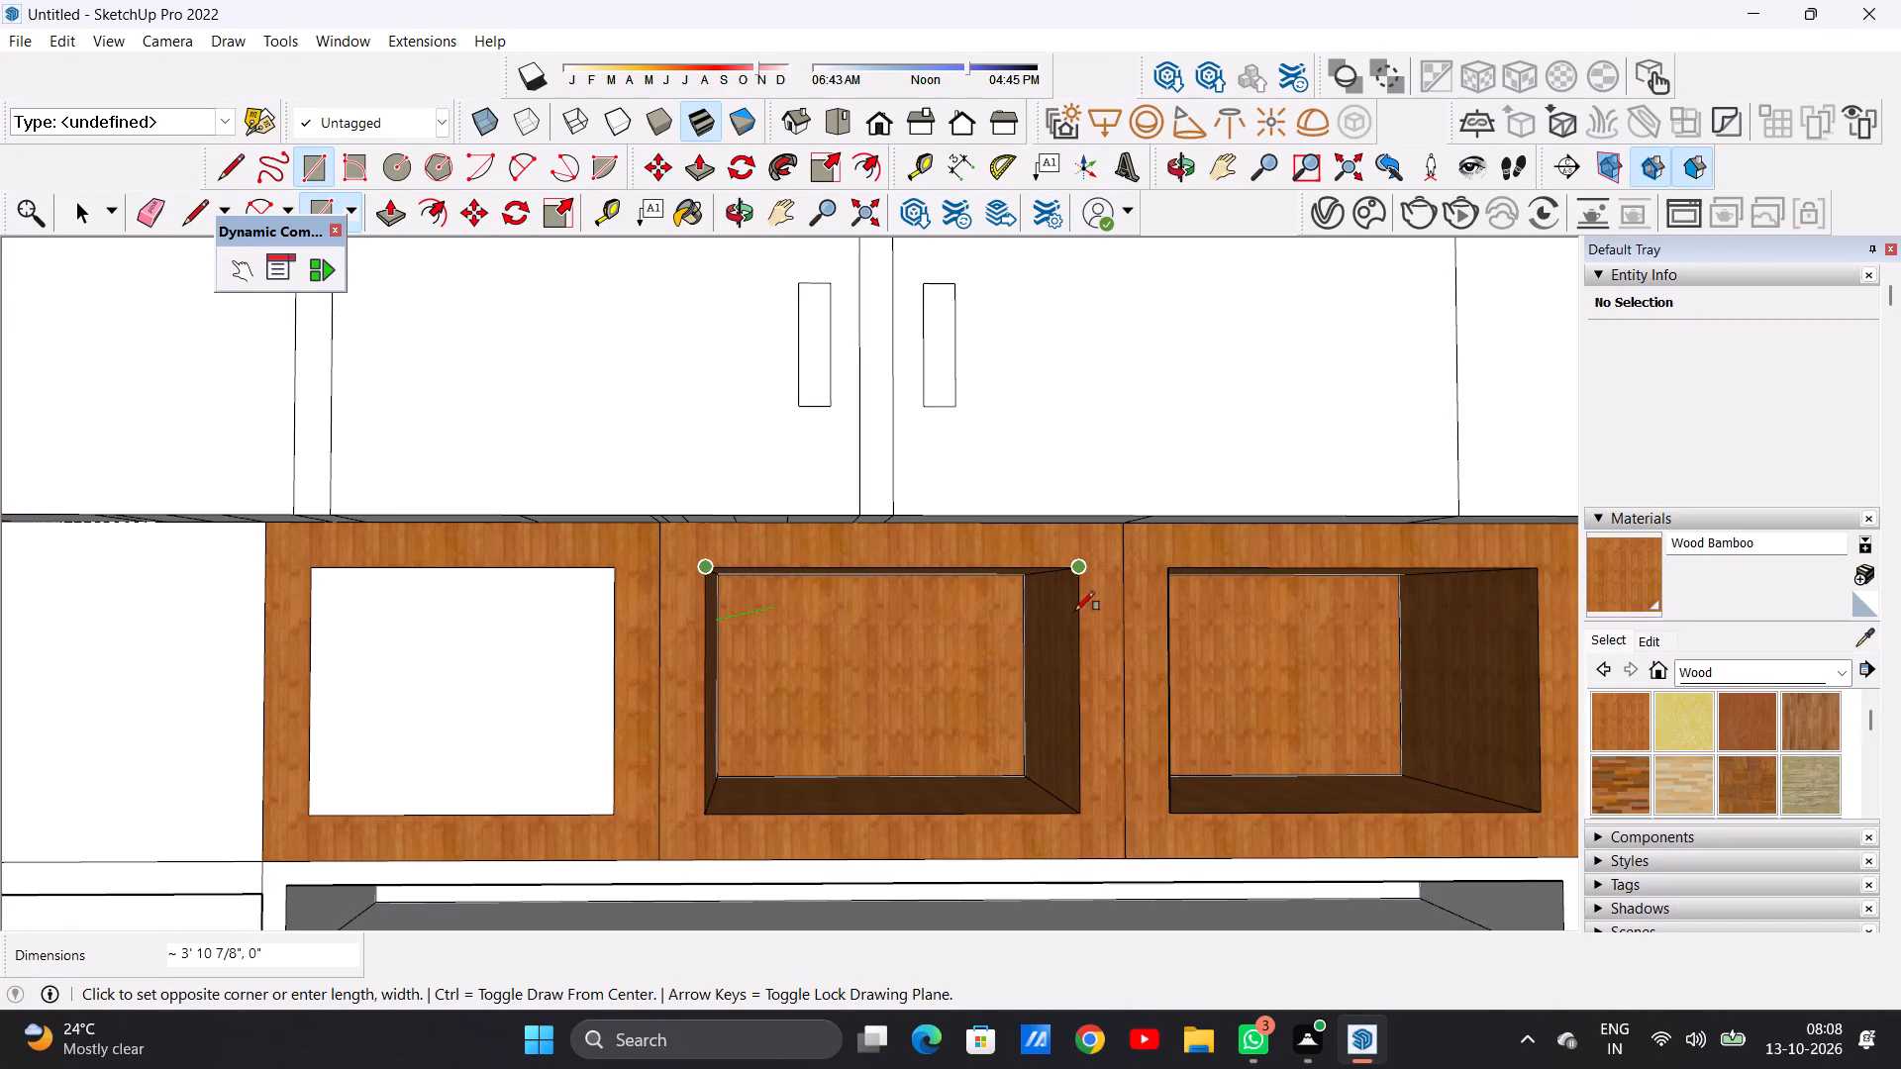
pyautogui.click(1077, 815)
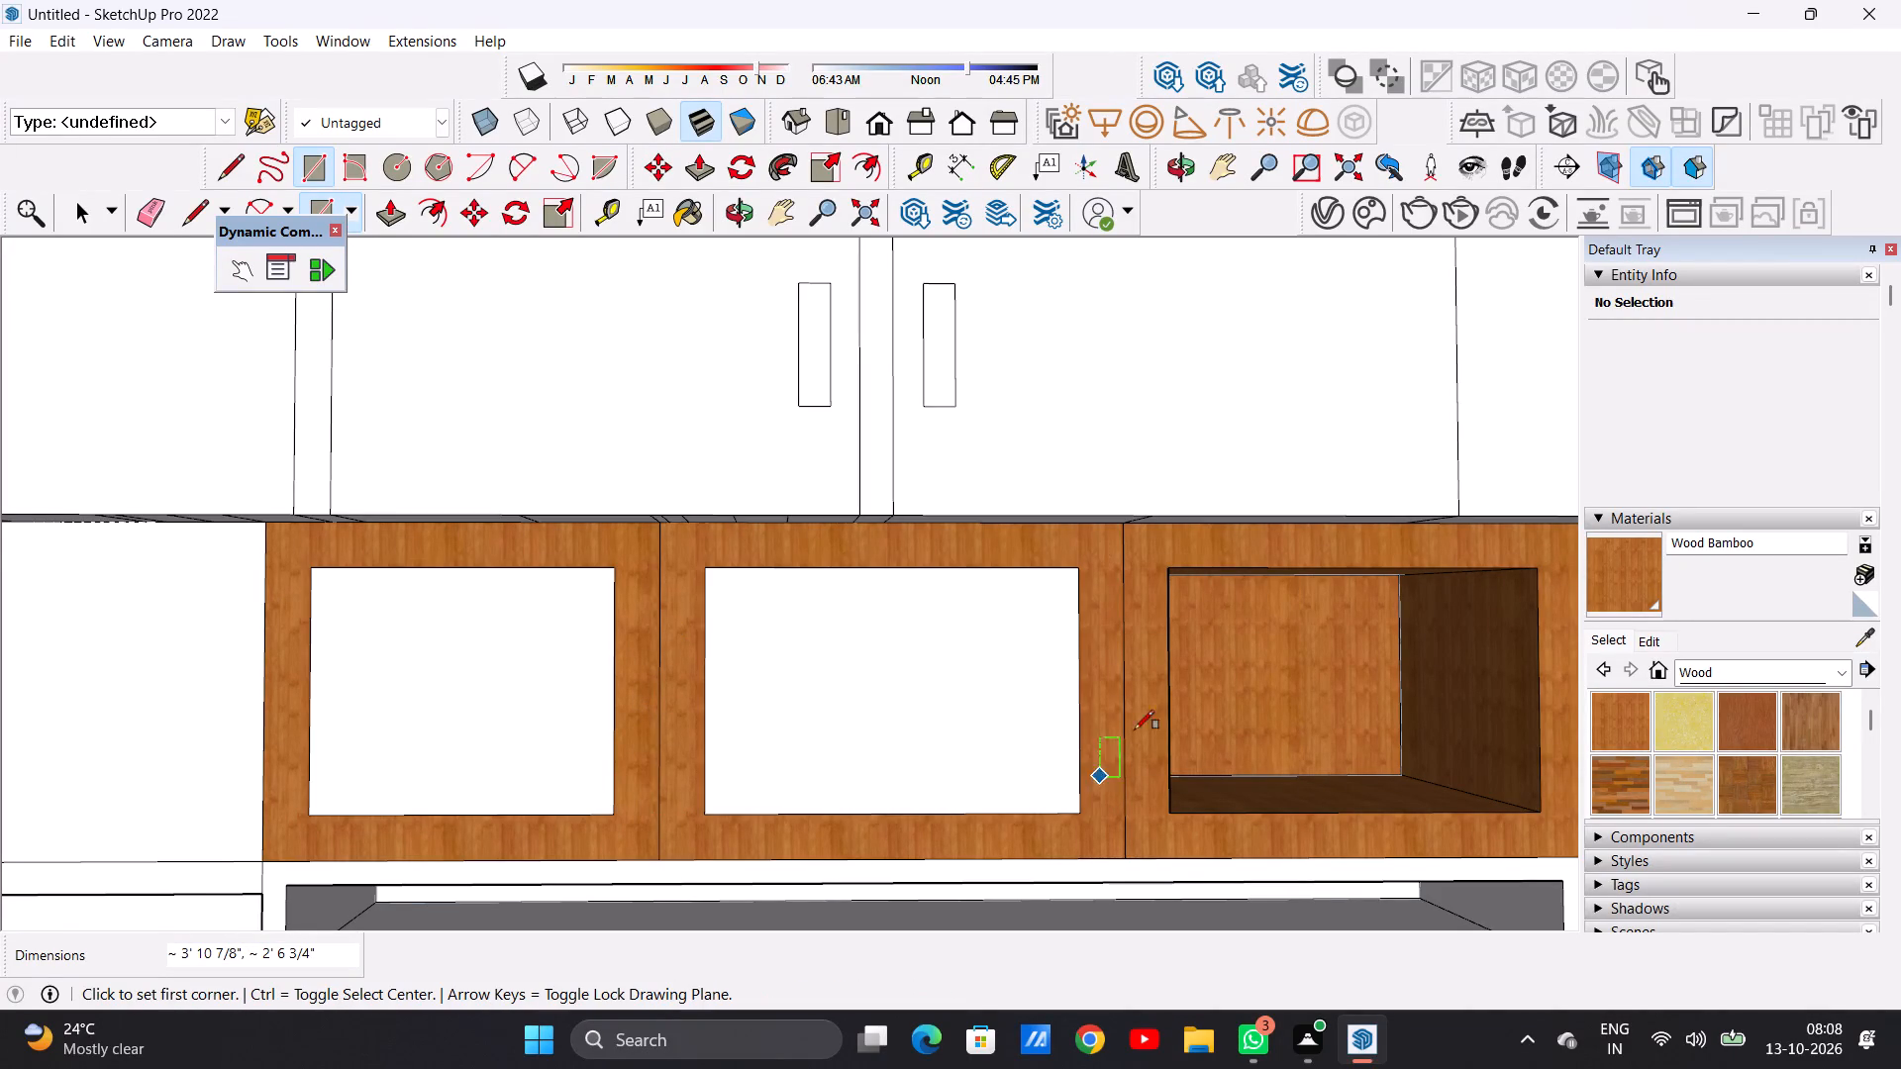
# Cover the end niche's opening, farthest from the hob, with a rectangle about 3' 10 7/8" by 2' 6 3/4".
pyautogui.click(1167, 569)
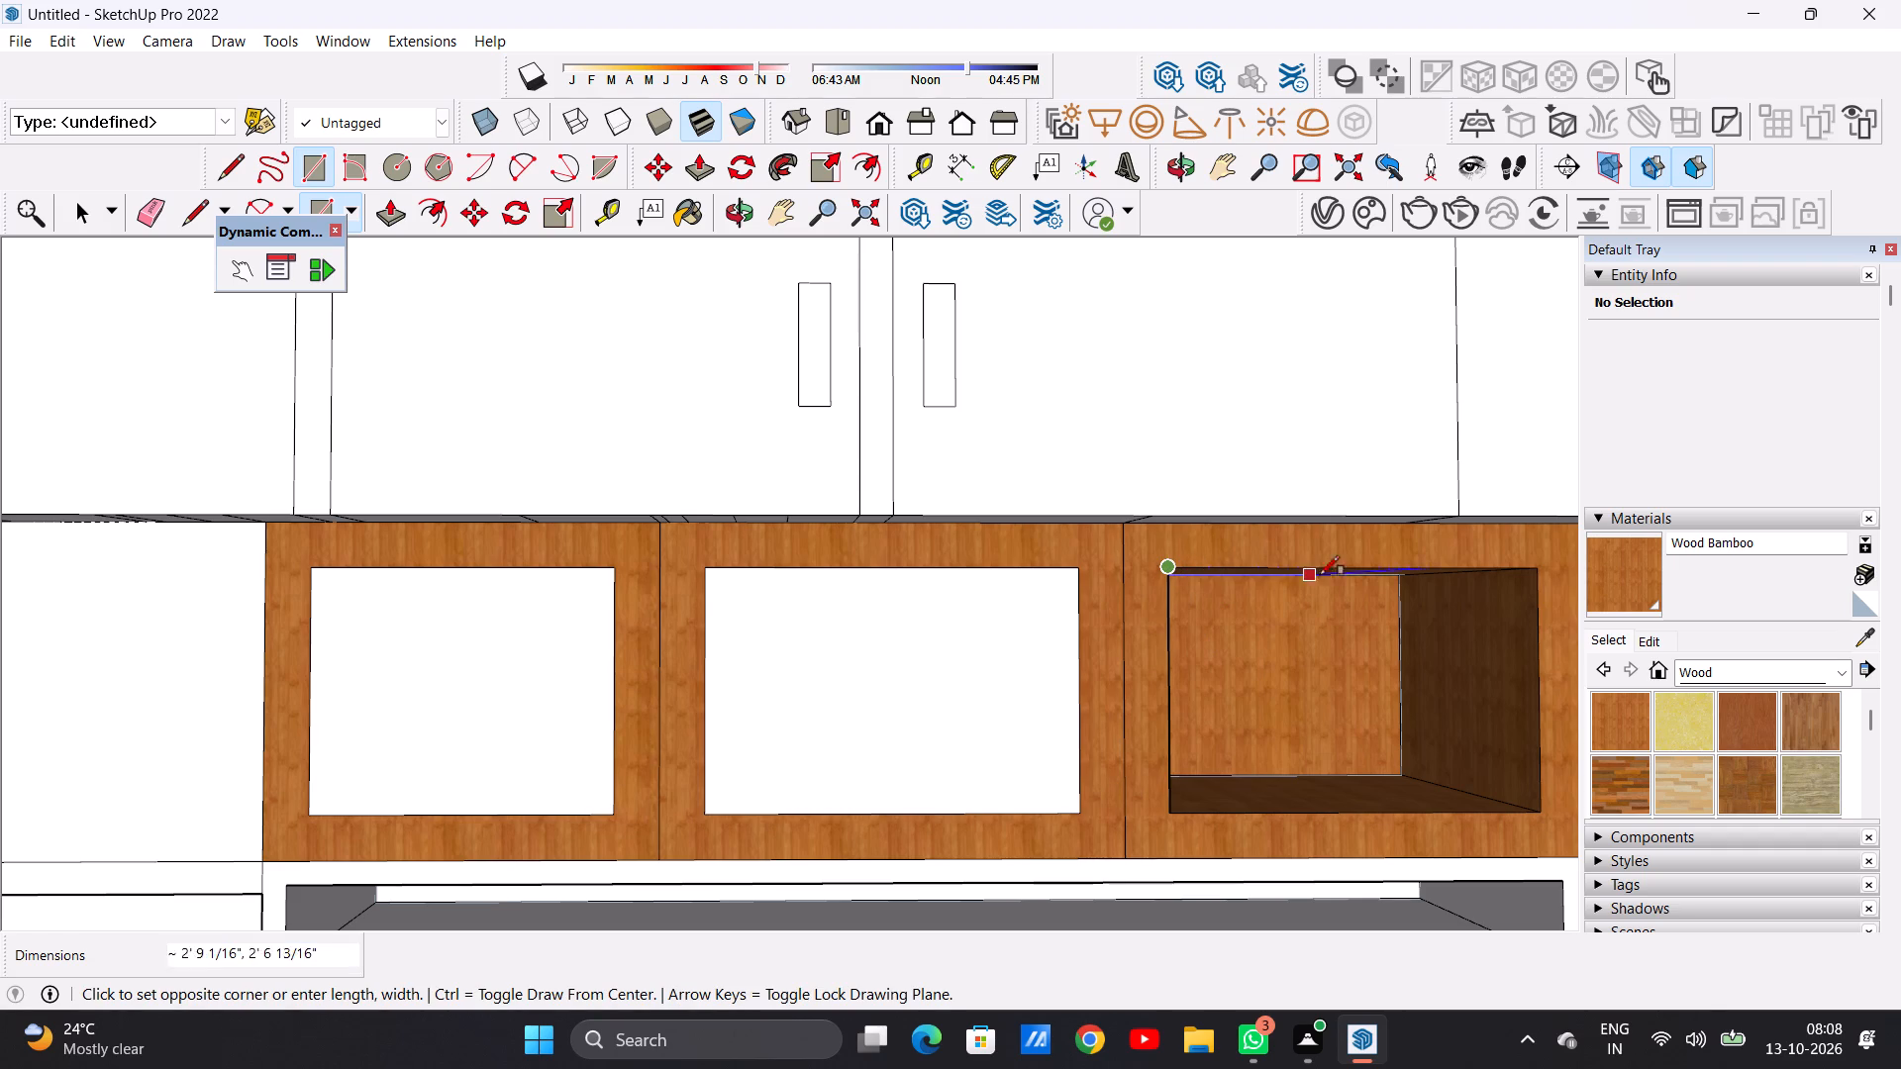
pyautogui.click(1544, 564)
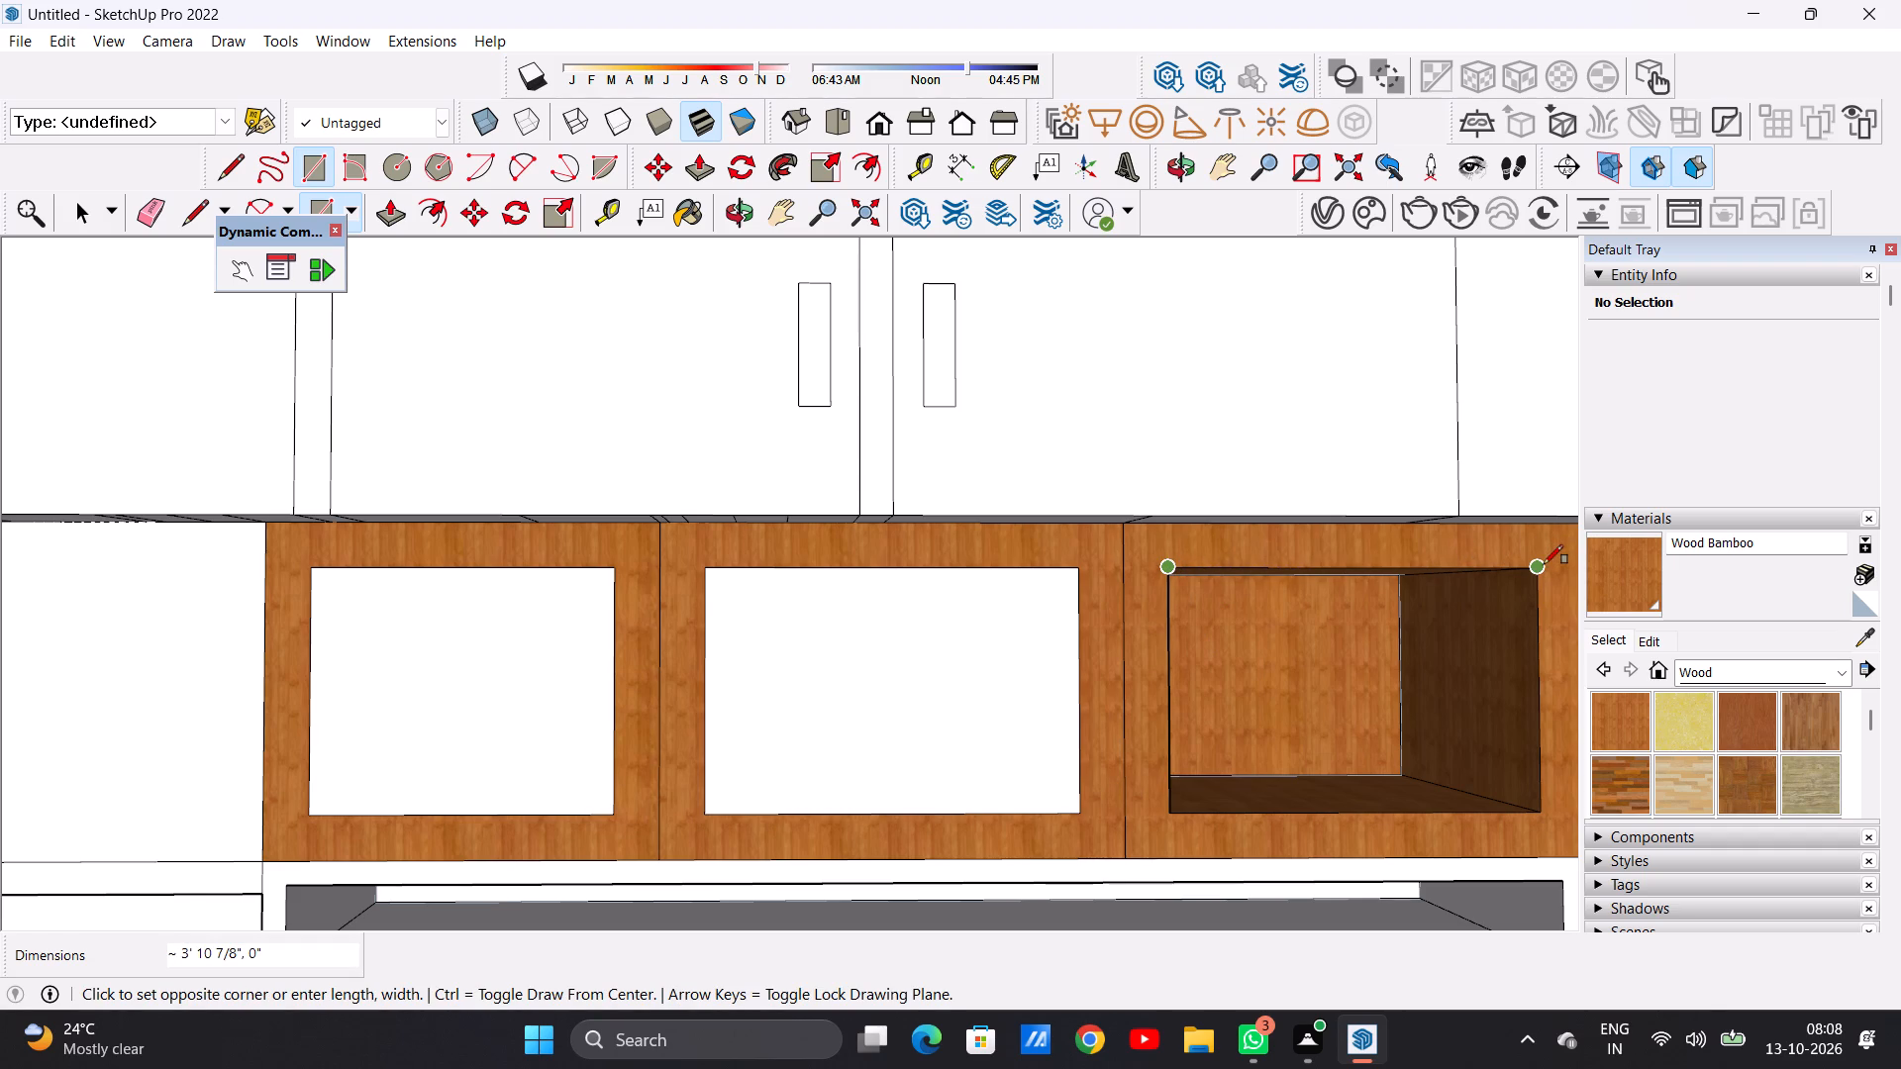
pyautogui.click(1542, 811)
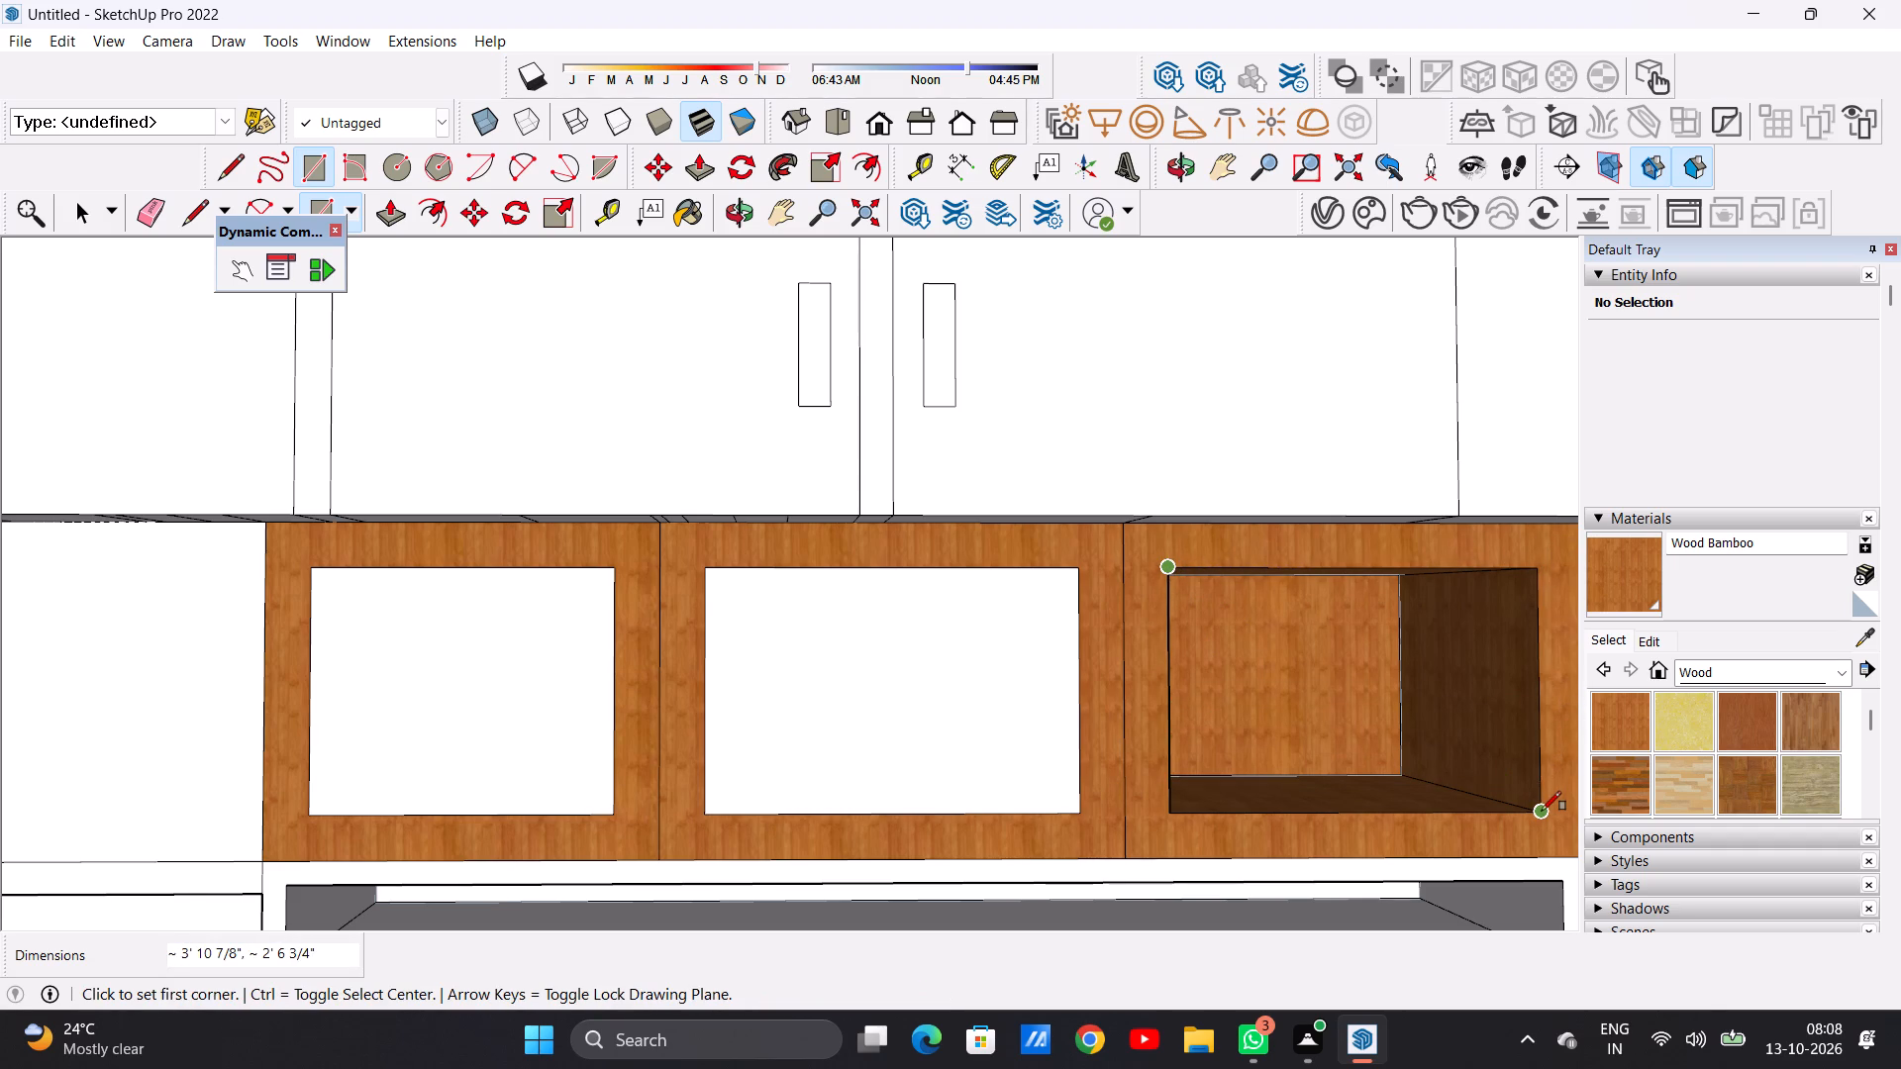
pyautogui.press('space')
# Paint the three new niche covers with Translucent Glass Safety from the Glass and Mirrors collection.
pyautogui.scroll(-15, 796, 572)
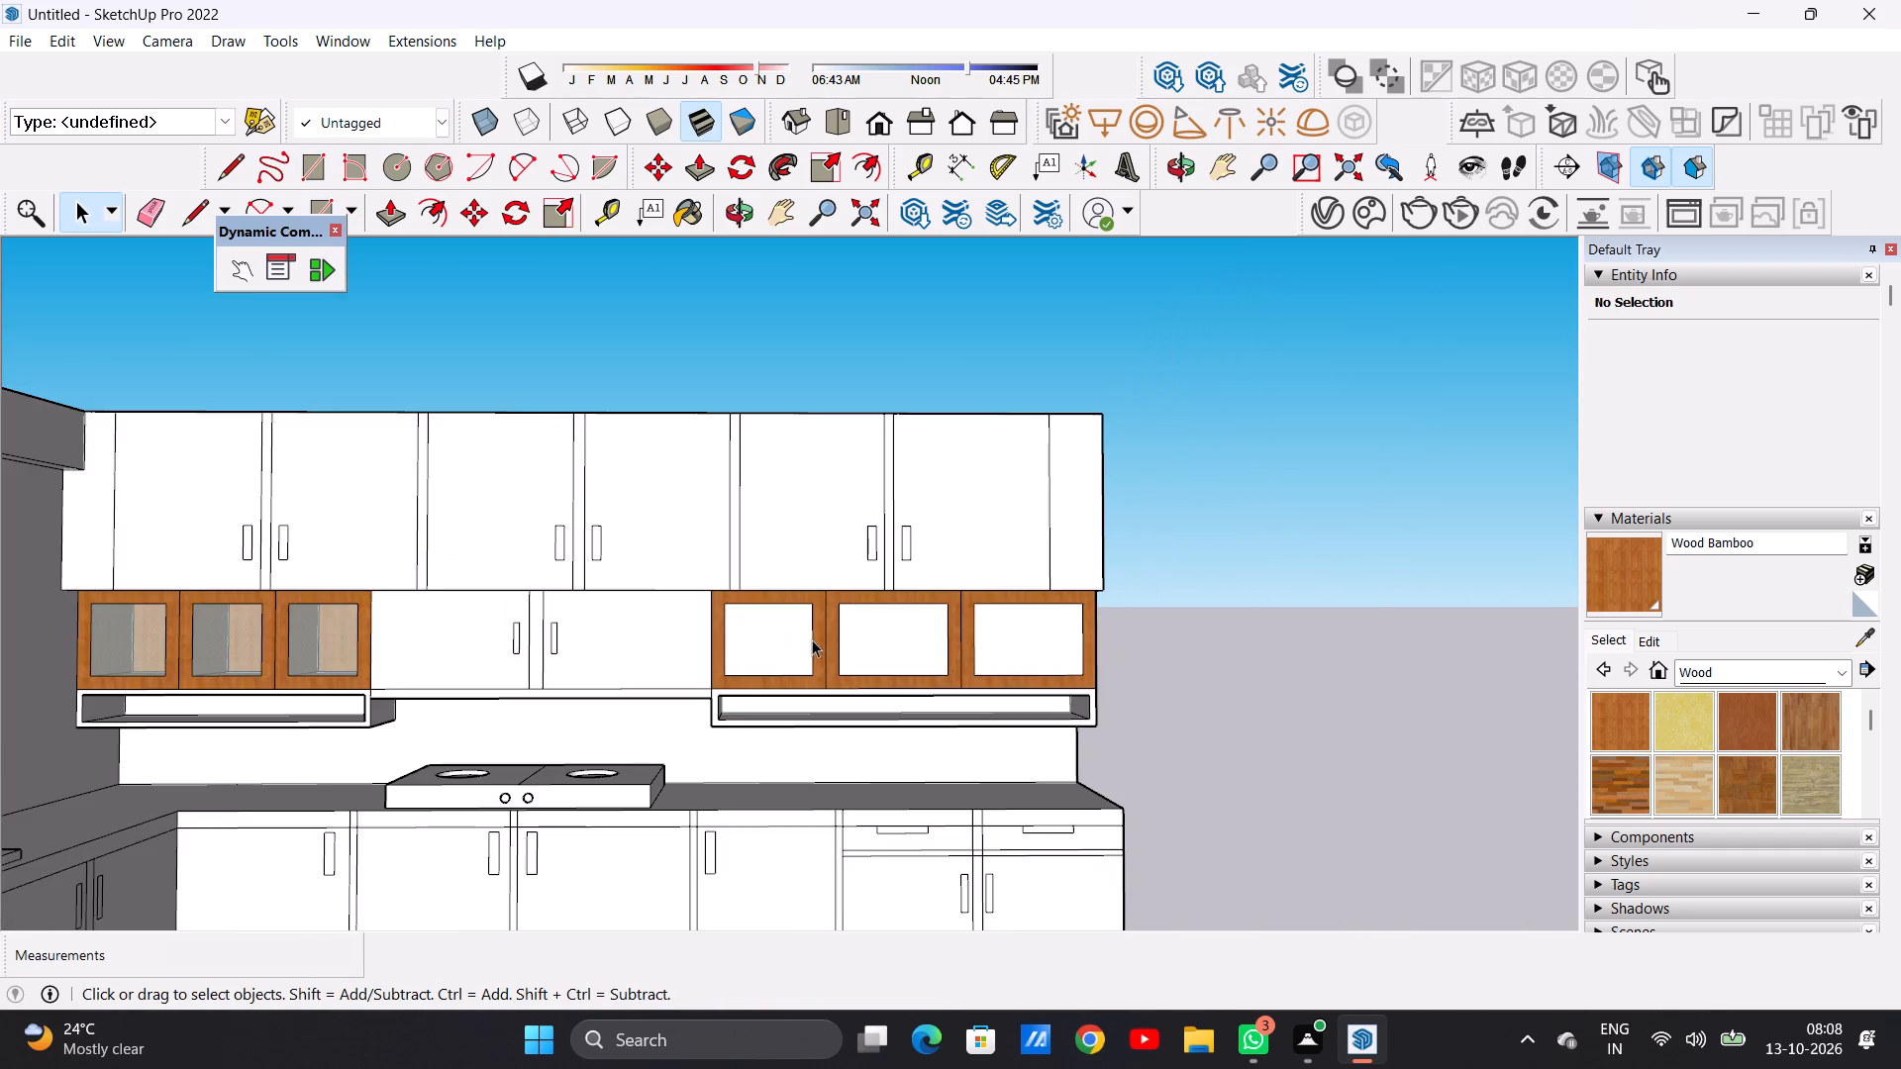
pyautogui.scroll(5, 779, 639)
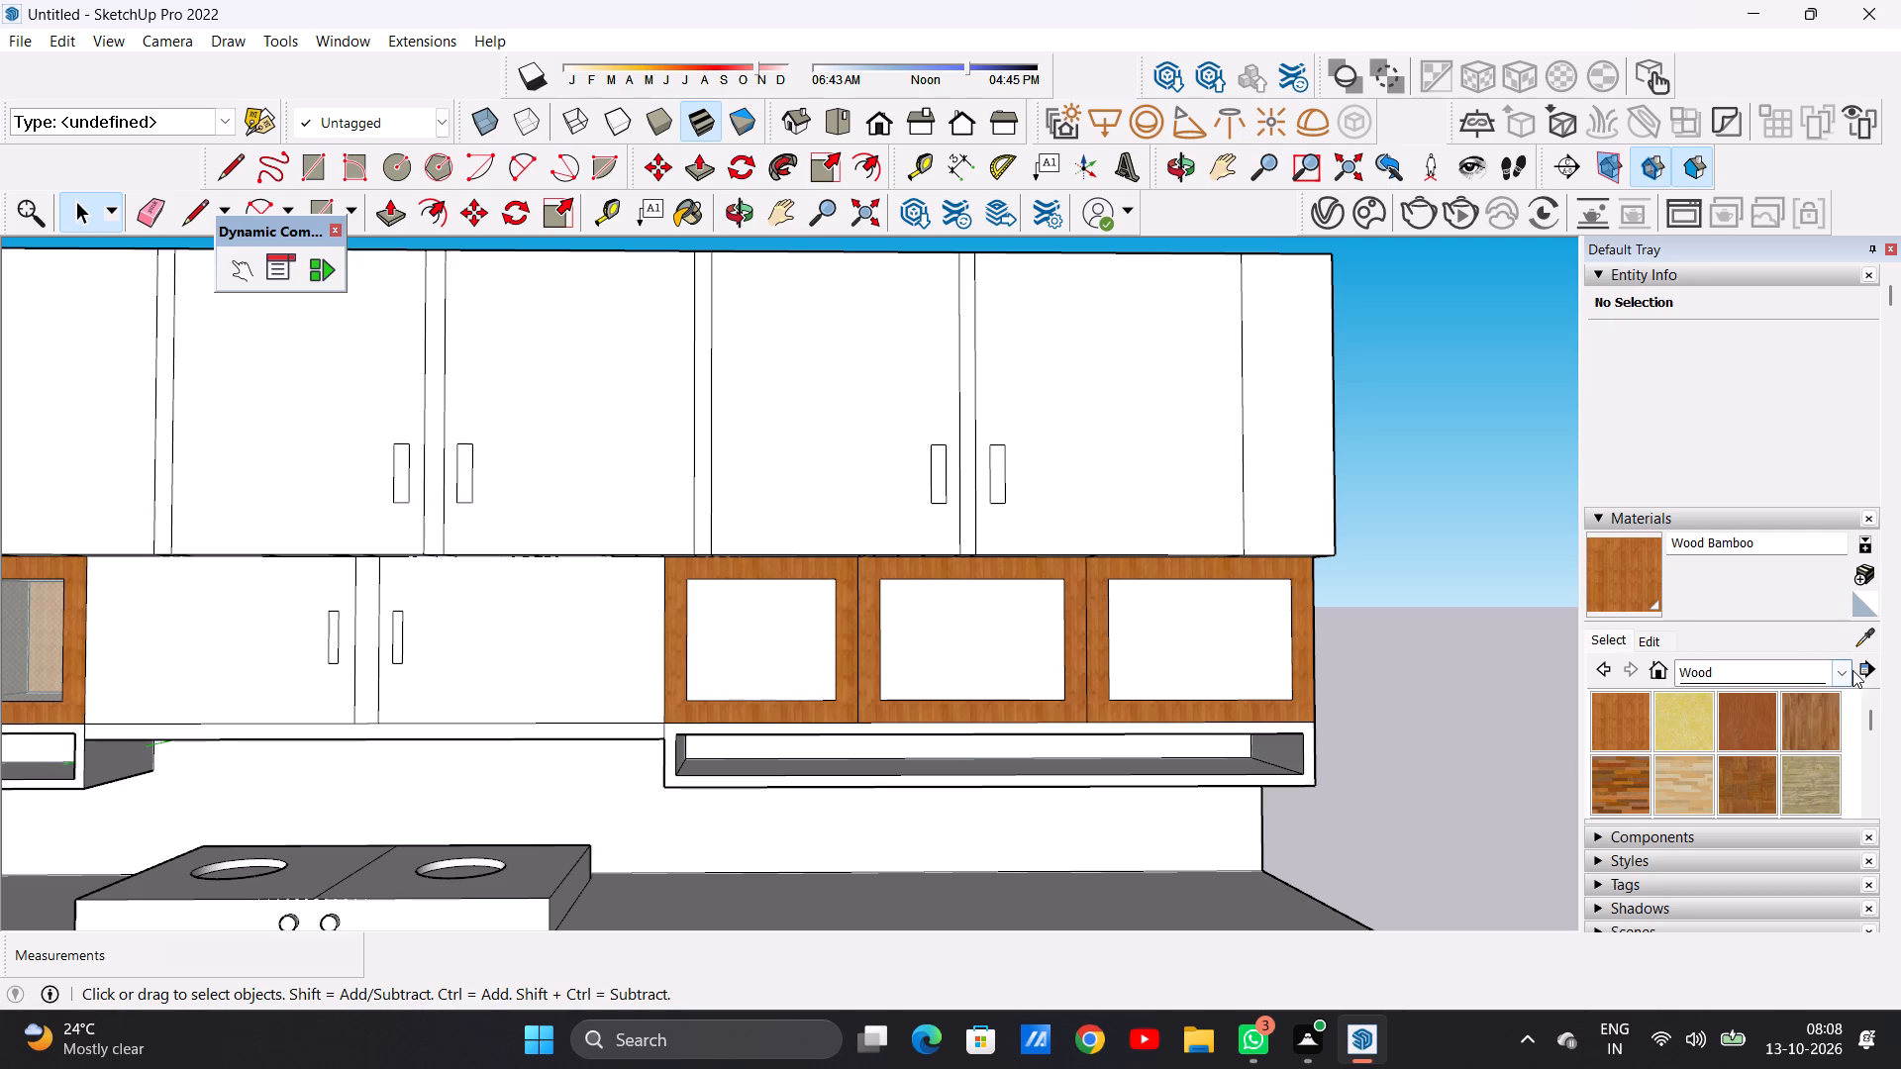
pyautogui.click(1852, 670)
pyautogui.click(1837, 677)
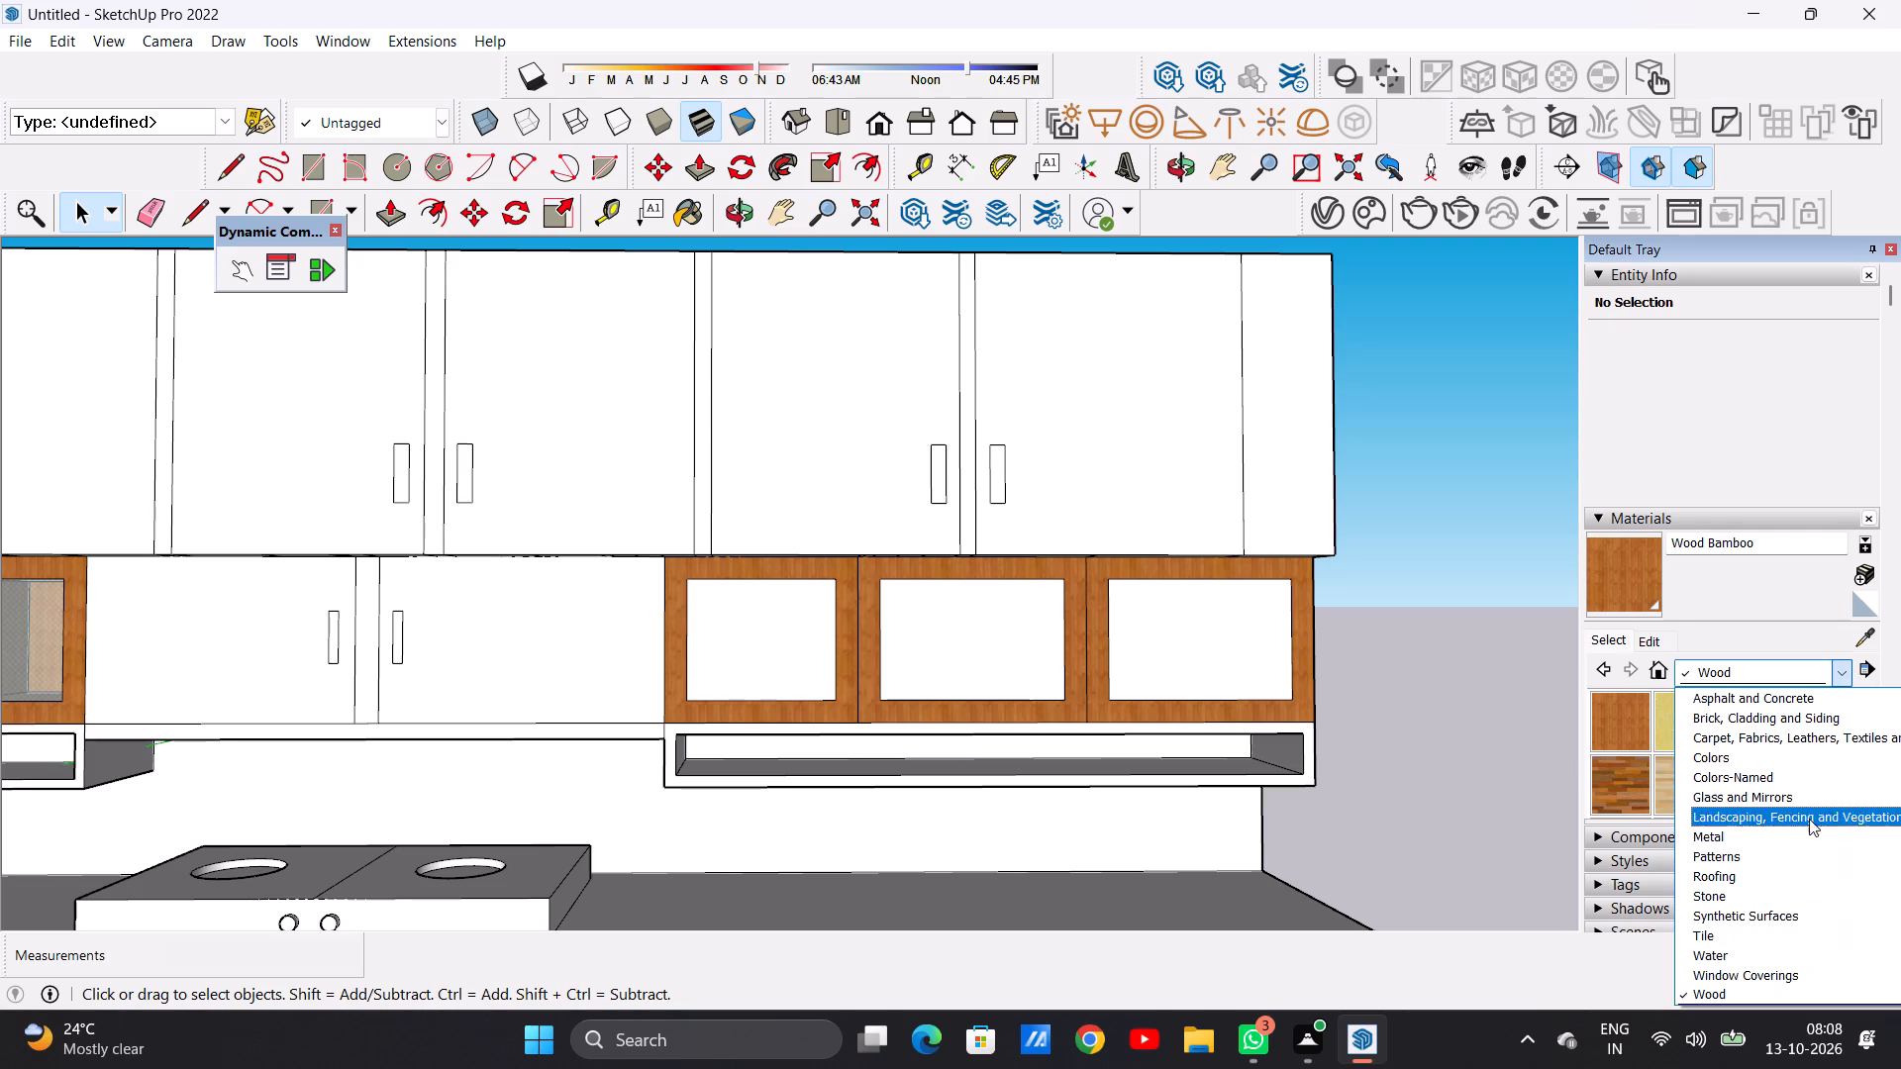
pyautogui.click(1757, 788)
pyautogui.scroll(-1, 1747, 753)
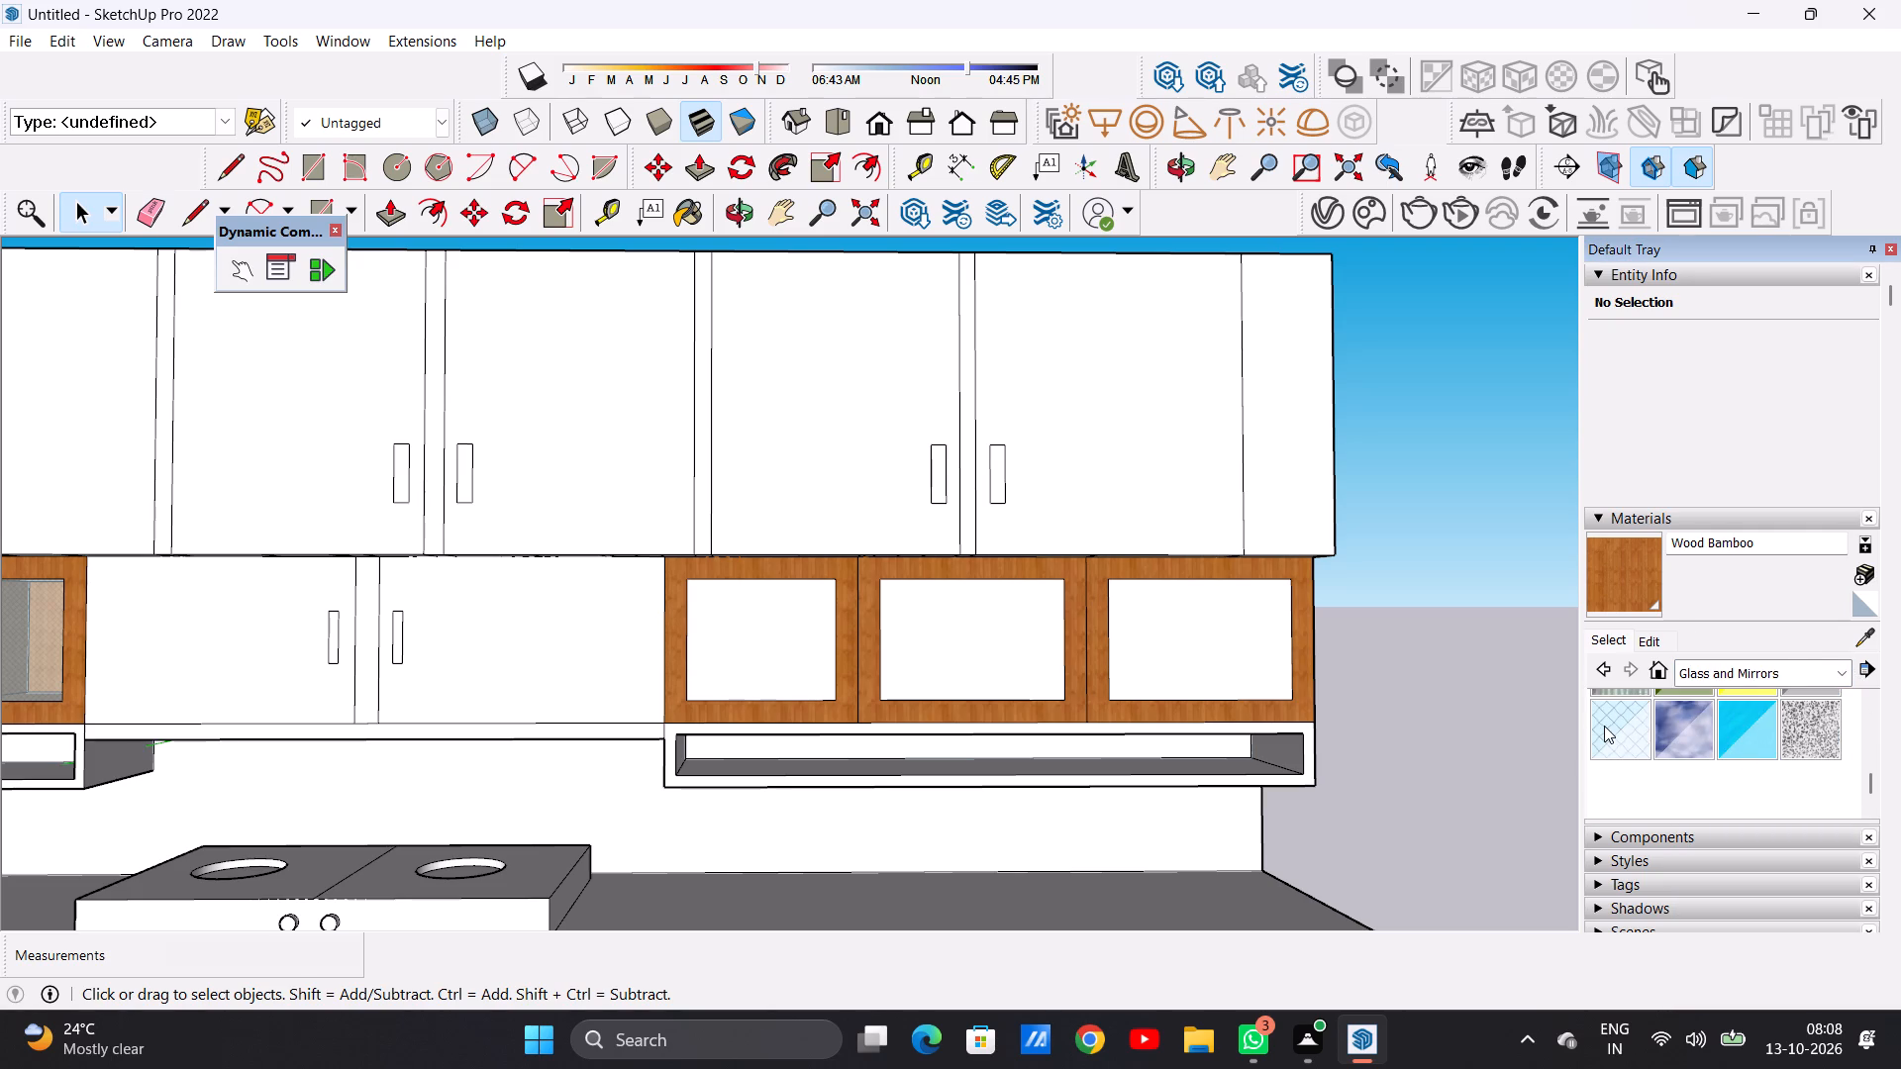
pyautogui.click(1604, 726)
pyautogui.click(716, 622)
pyautogui.click(985, 626)
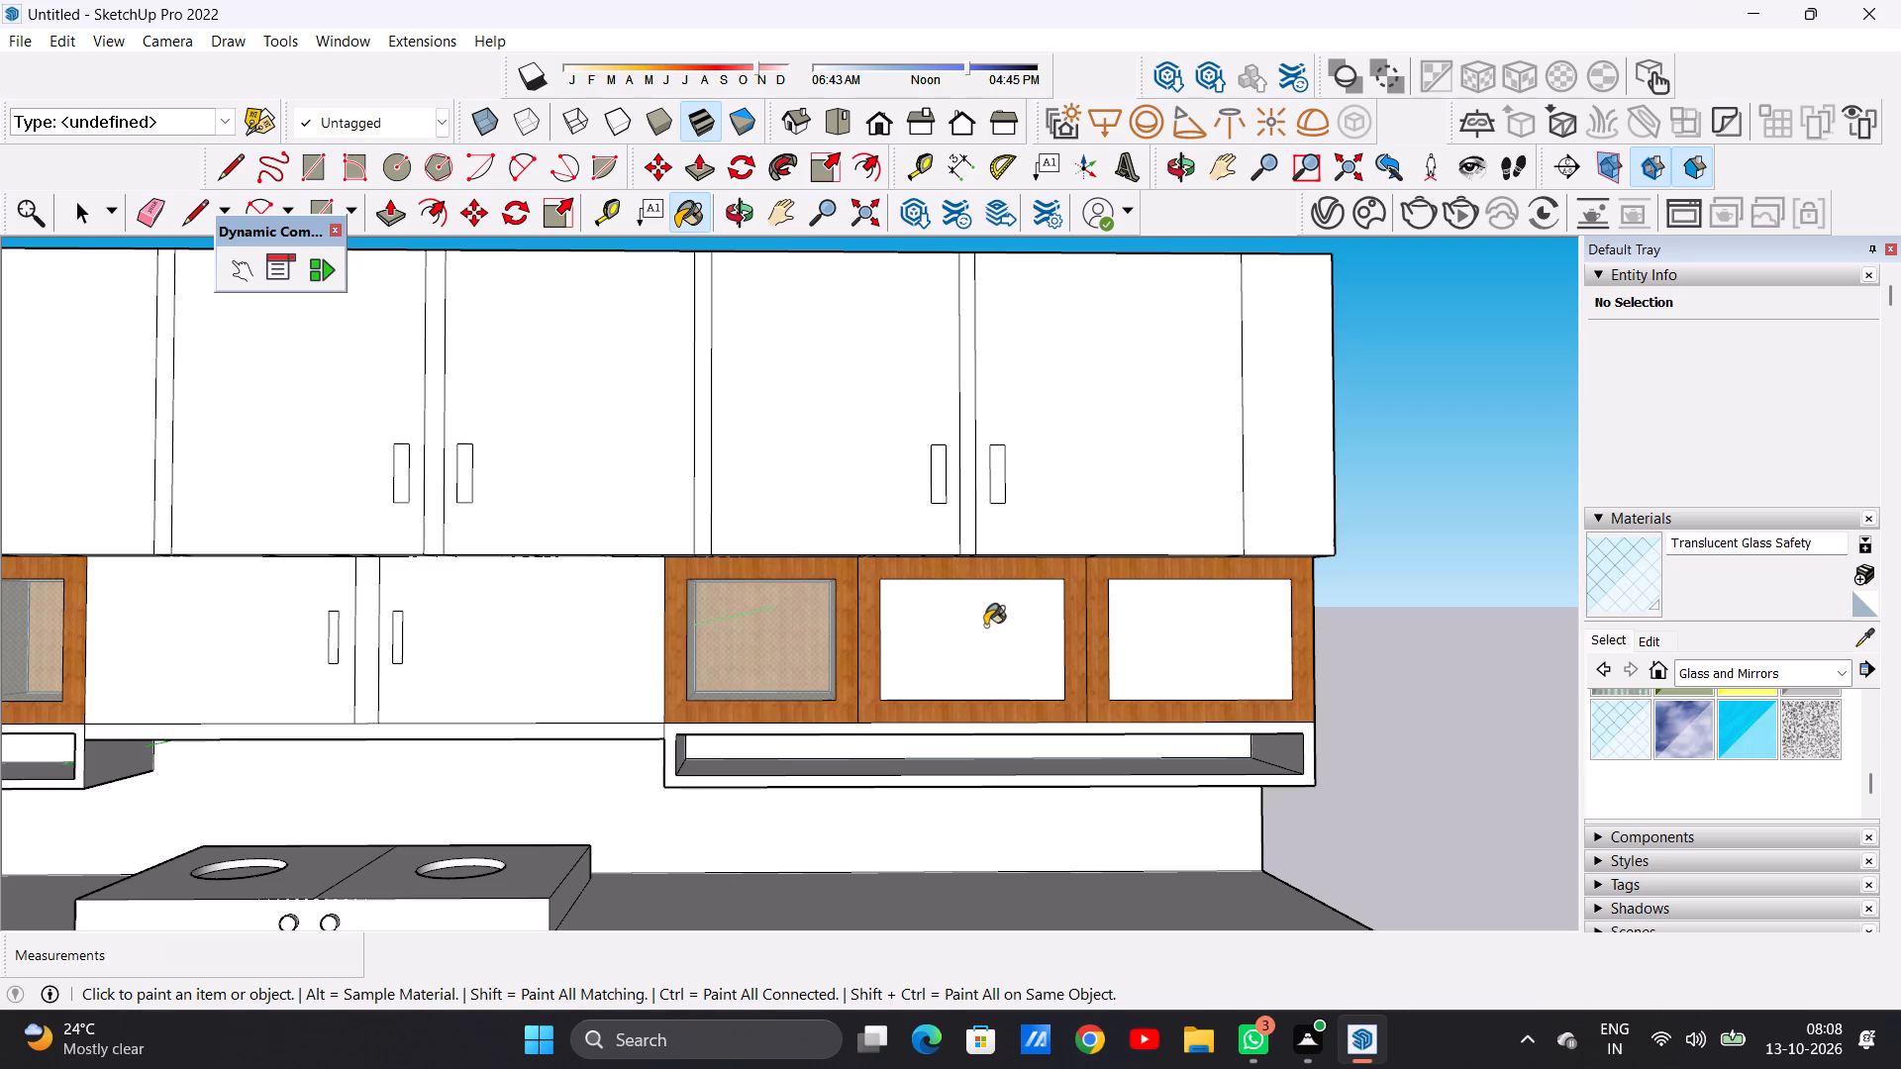
pyautogui.click(1191, 634)
pyautogui.scroll(-15, 1106, 602)
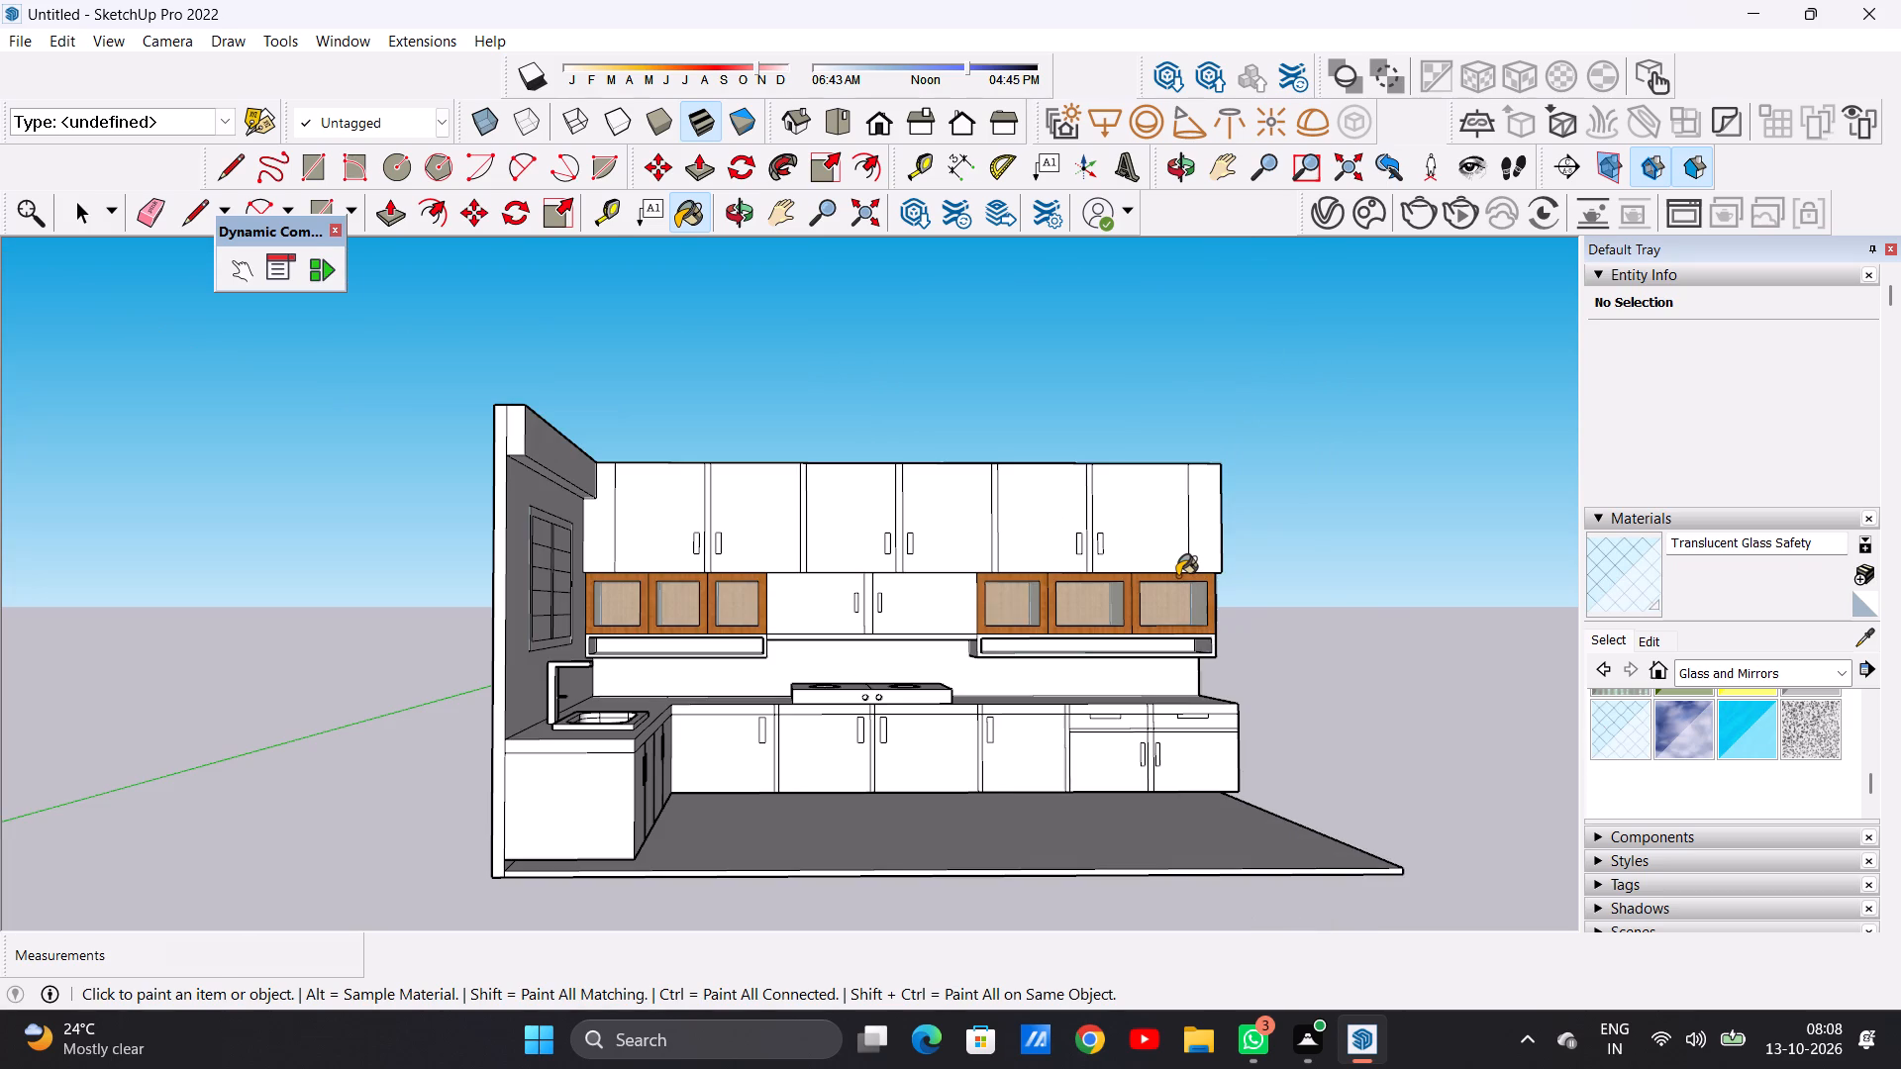
pyautogui.press('space')
# Paint the window-side open shelf's front frame, inner side nearest the window, back, floor and first top section with Wood Cherry Original.
pyautogui.scroll(5, 755, 684)
pyautogui.moveTo(795, 624); pyautogui.dragTo(724, 742, button='middle')
pyautogui.scroll(6, 887, 670)
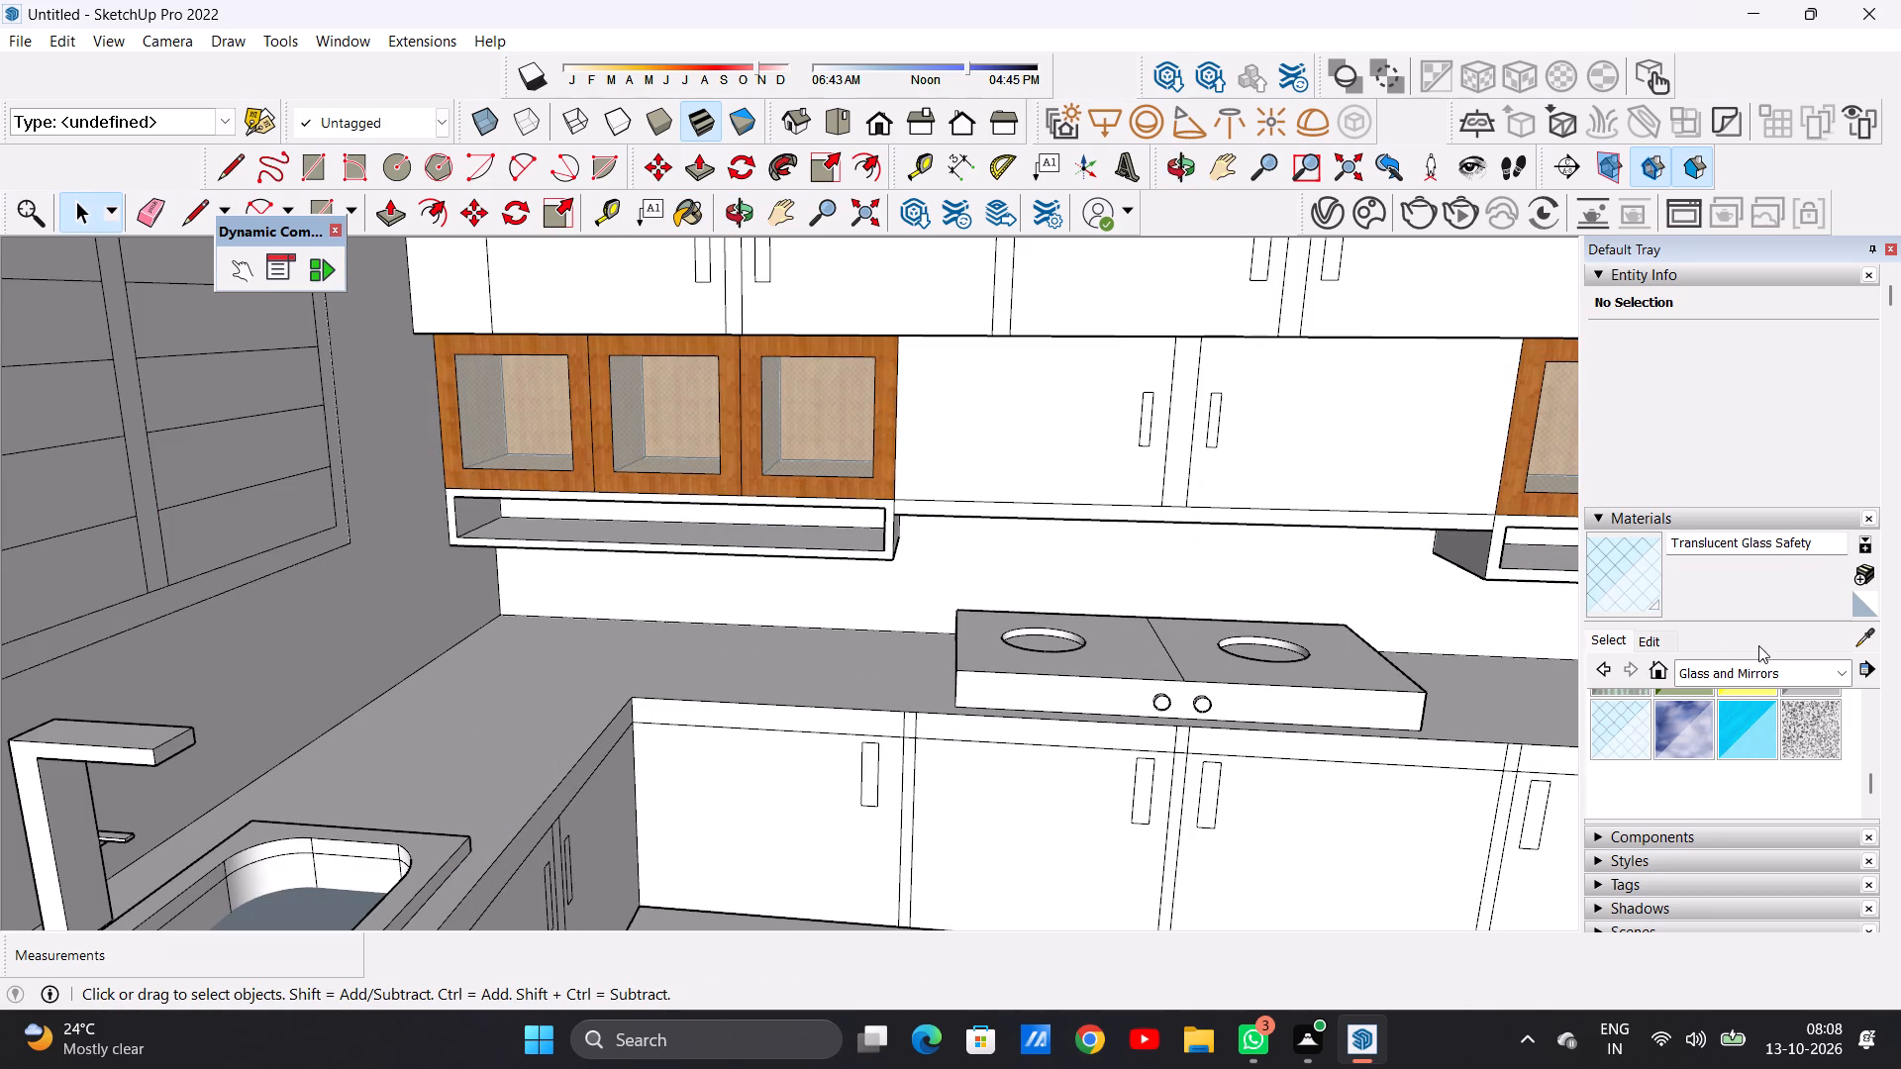
pyautogui.click(1841, 673)
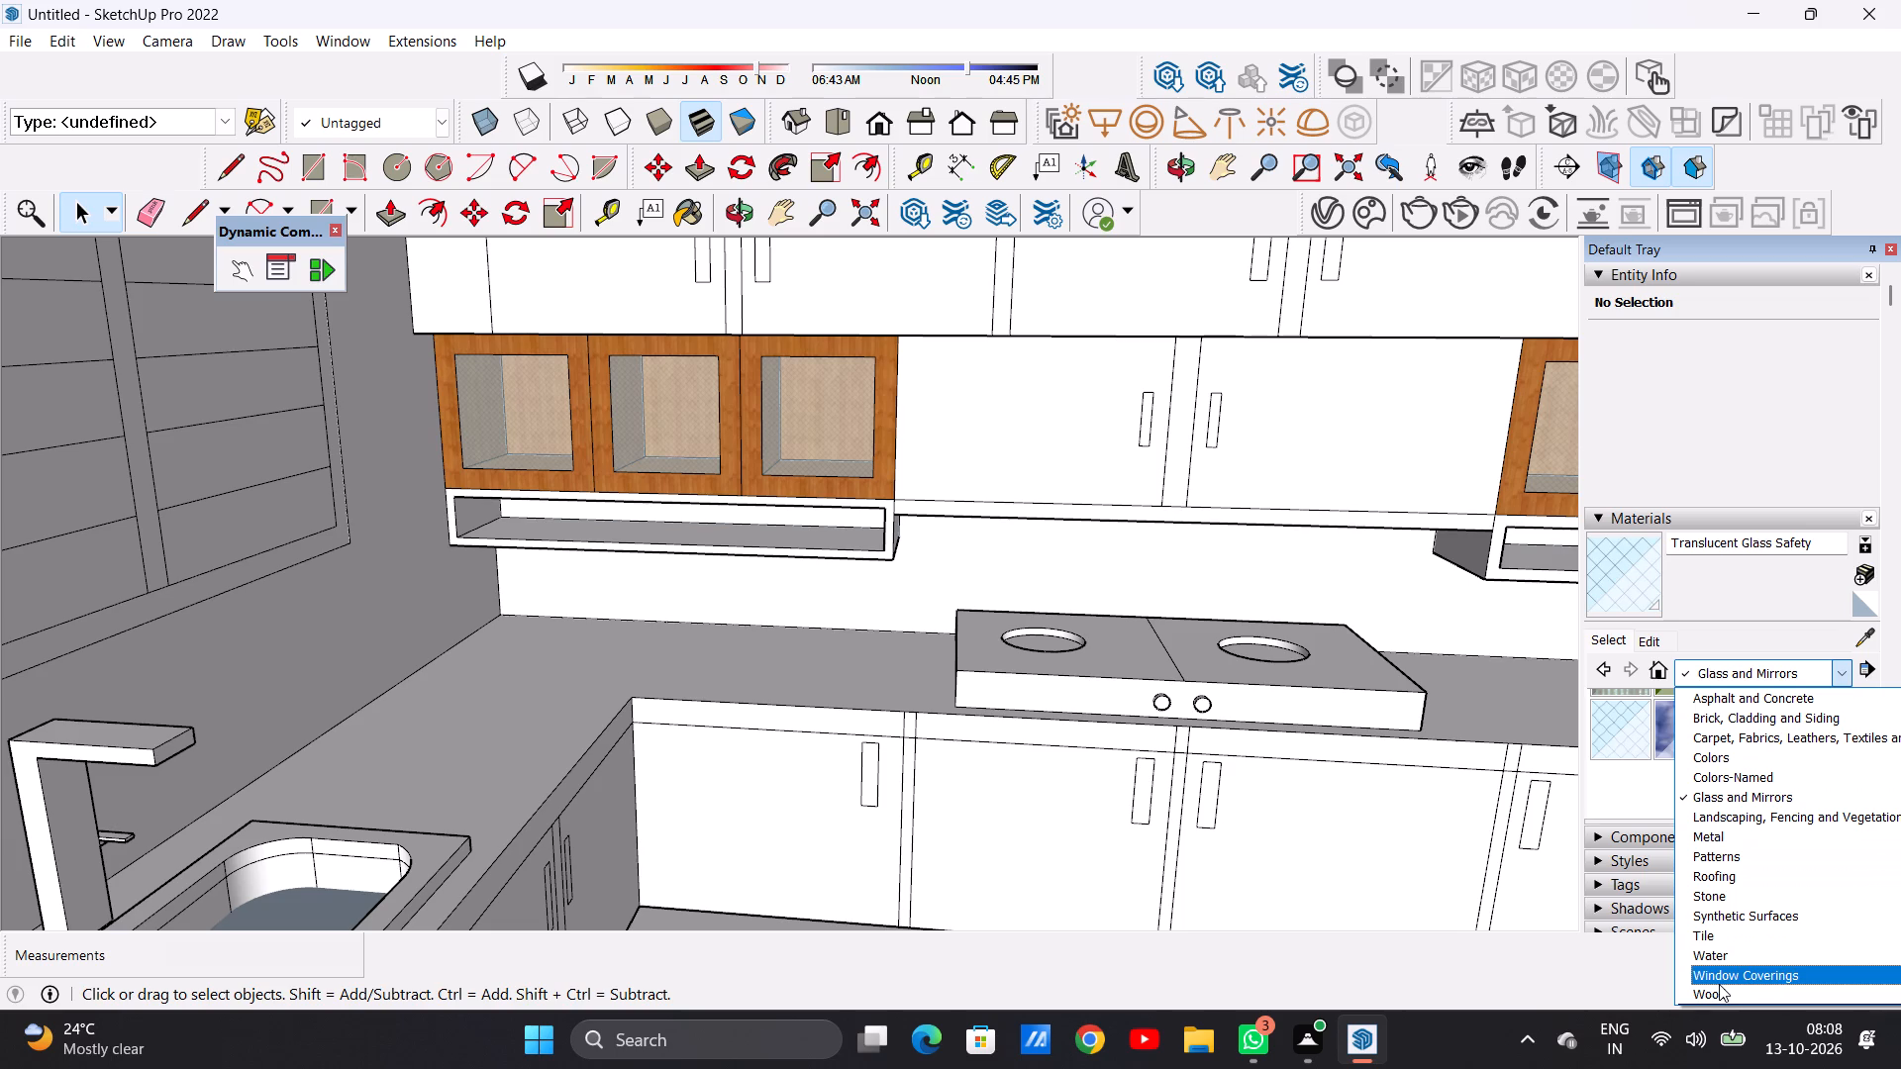
pyautogui.click(1714, 988)
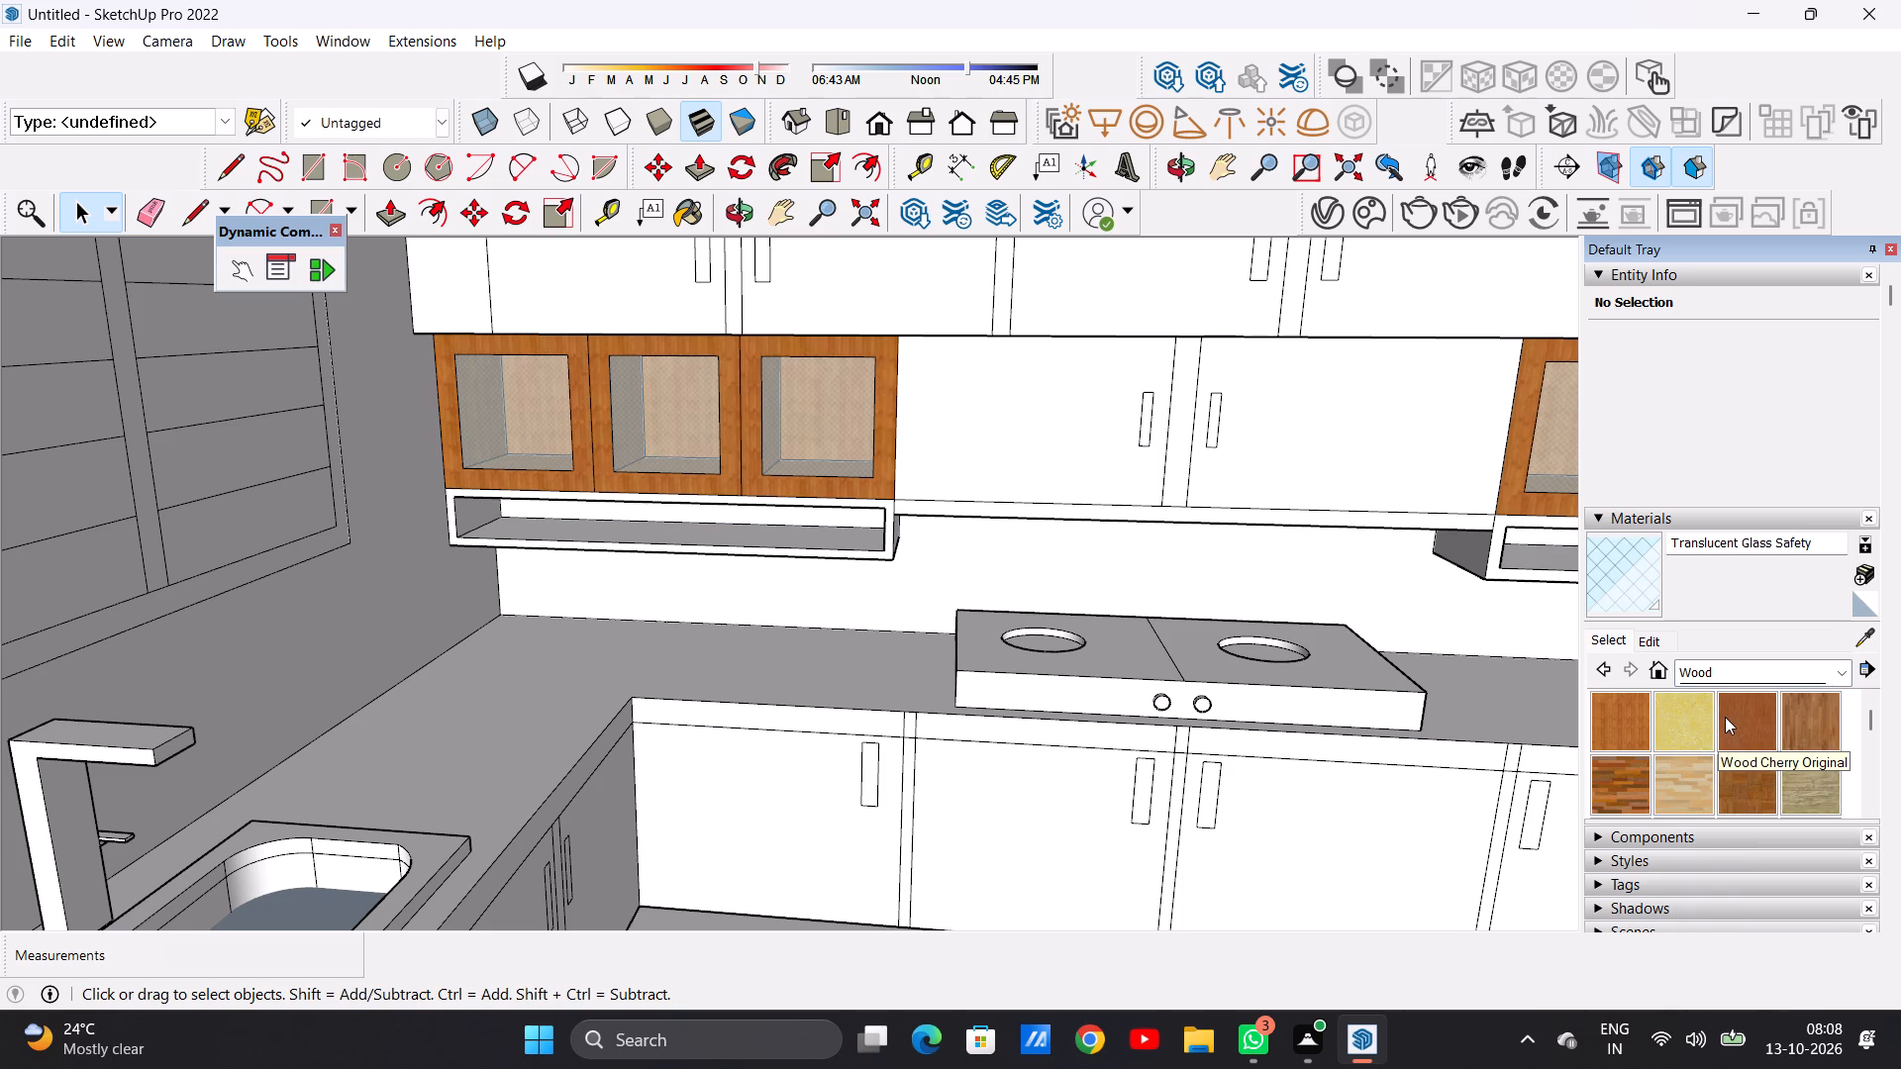
pyautogui.click(1734, 711)
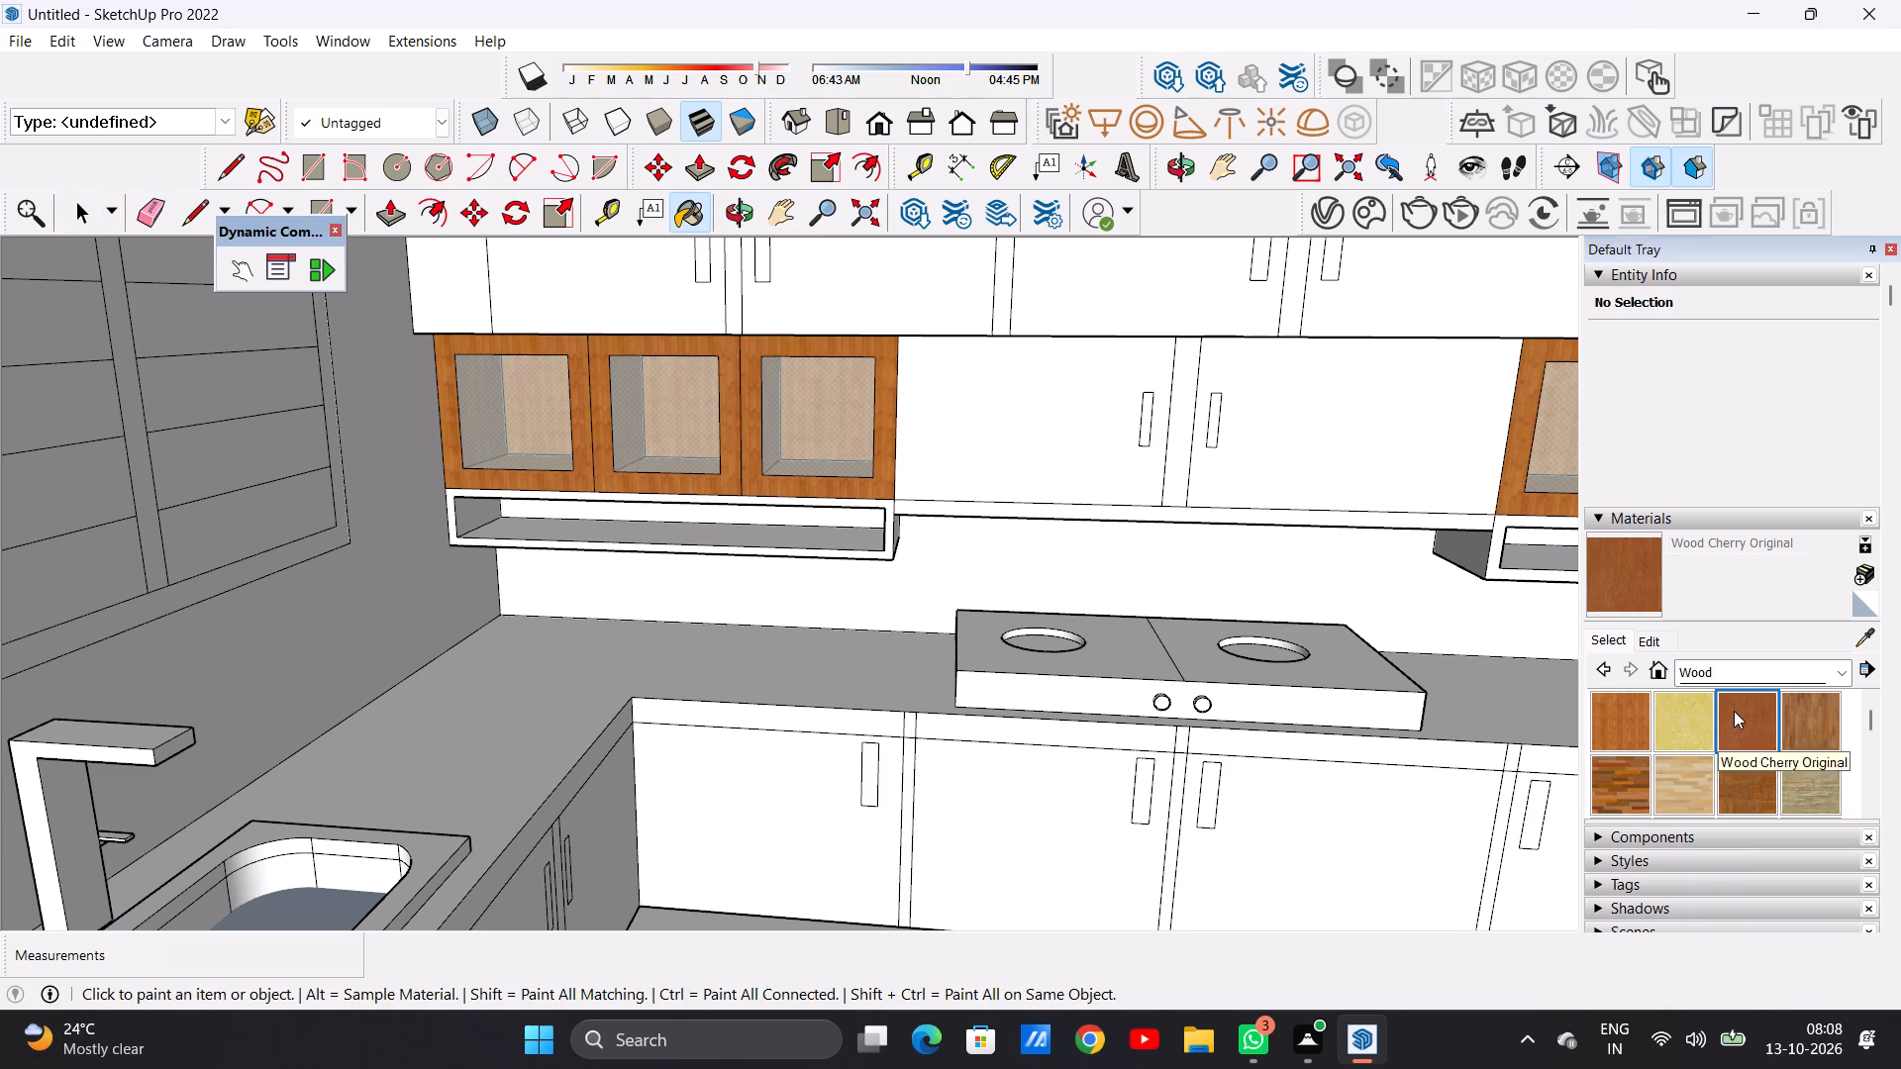
pyautogui.scroll(15, 547, 503)
pyautogui.click(362, 490)
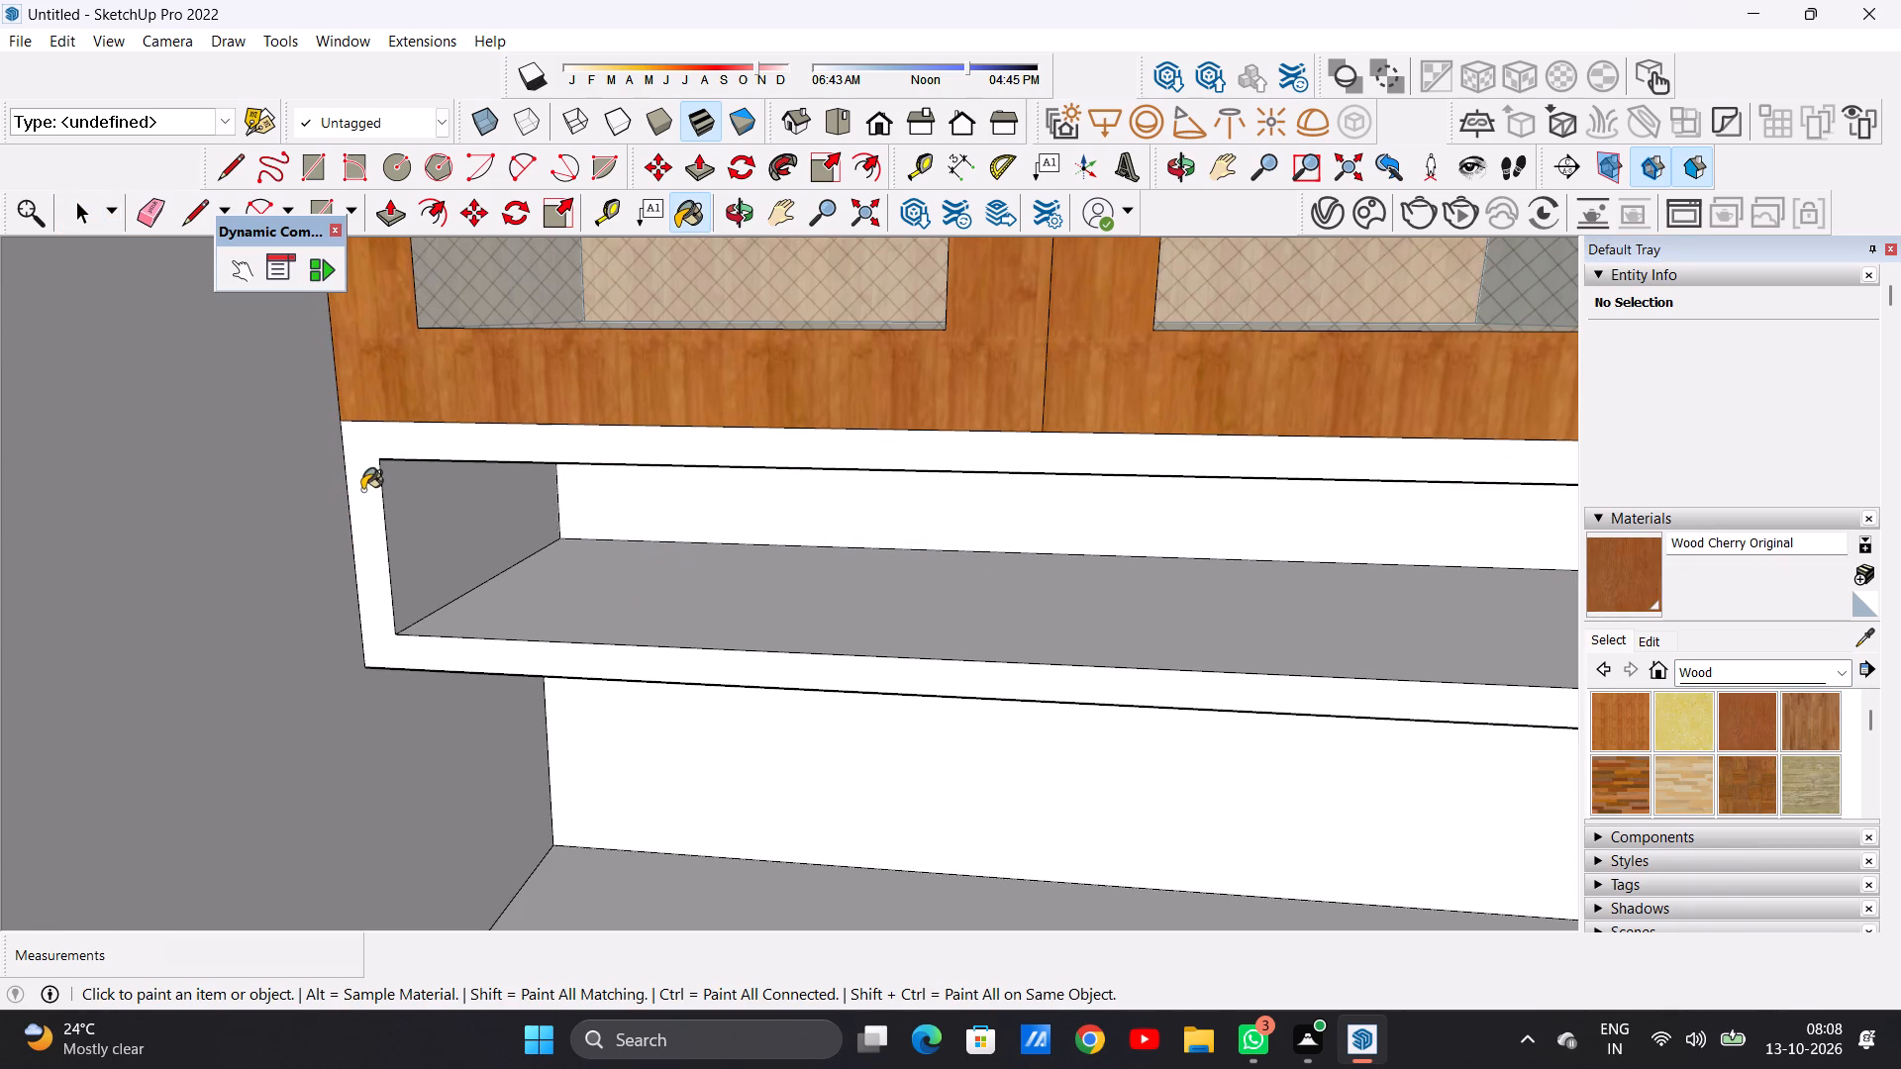
pyautogui.scroll(-14, 441, 528)
pyautogui.moveTo(680, 580); pyautogui.dragTo(546, 538, button='middle')
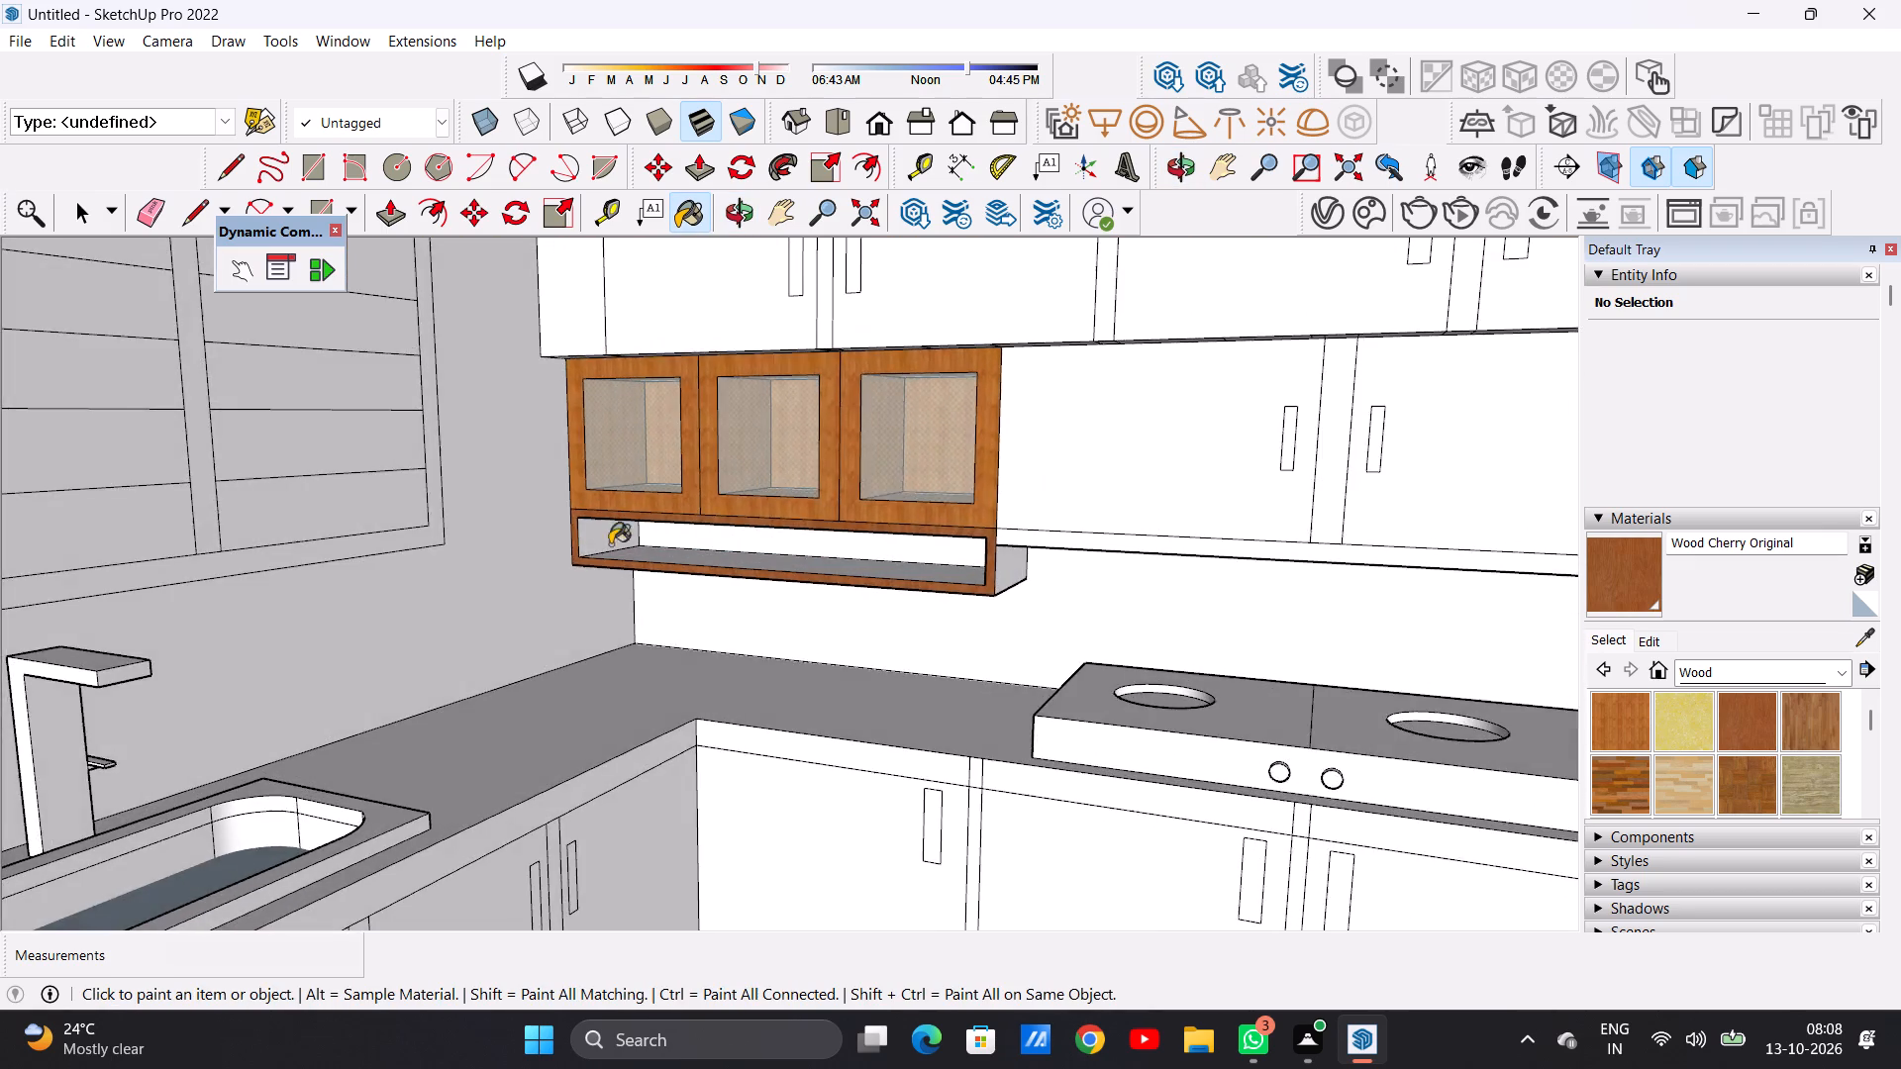
pyautogui.scroll(17, 672, 544)
pyautogui.click(533, 508)
pyautogui.click(815, 492)
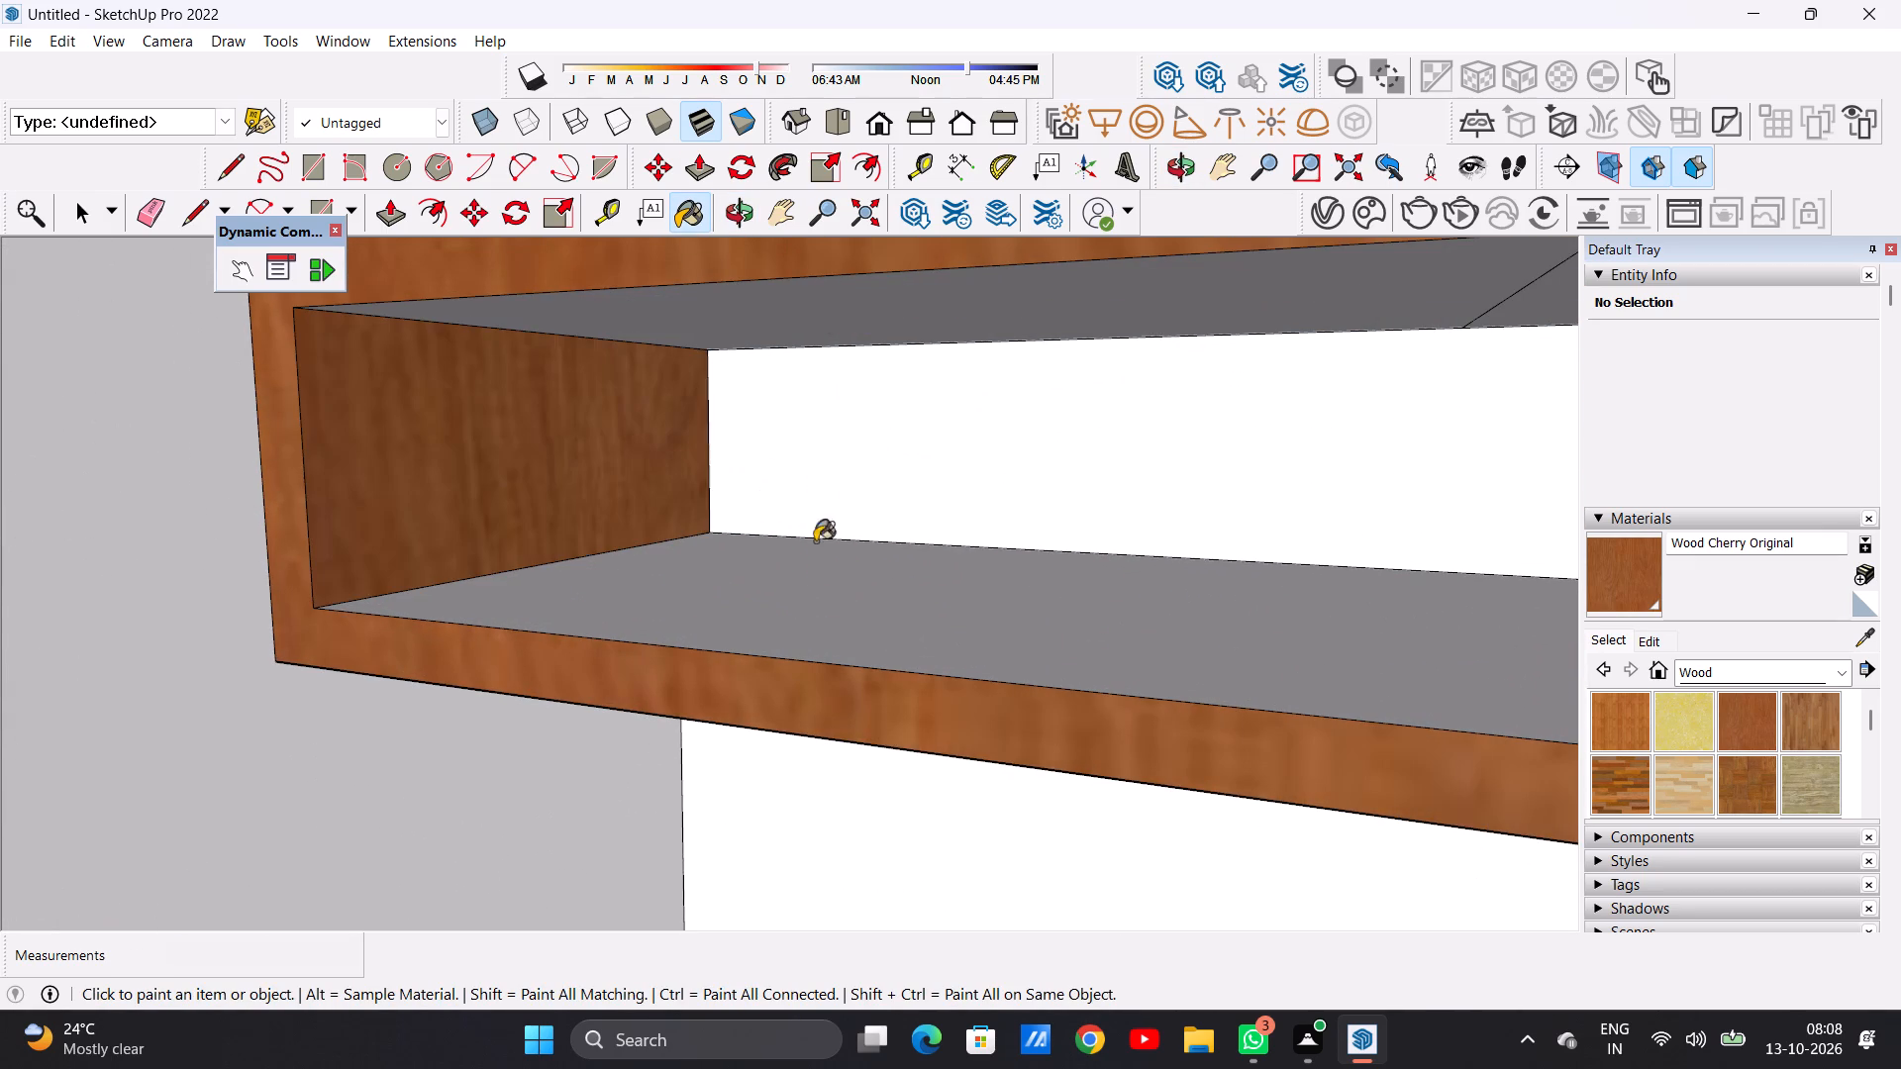
pyautogui.click(810, 607)
pyautogui.click(703, 318)
# Paint the same shelf's inner side nearest the hob and its two remaining top sections with Wood Cherry Original.
pyautogui.scroll(-13, 657, 430)
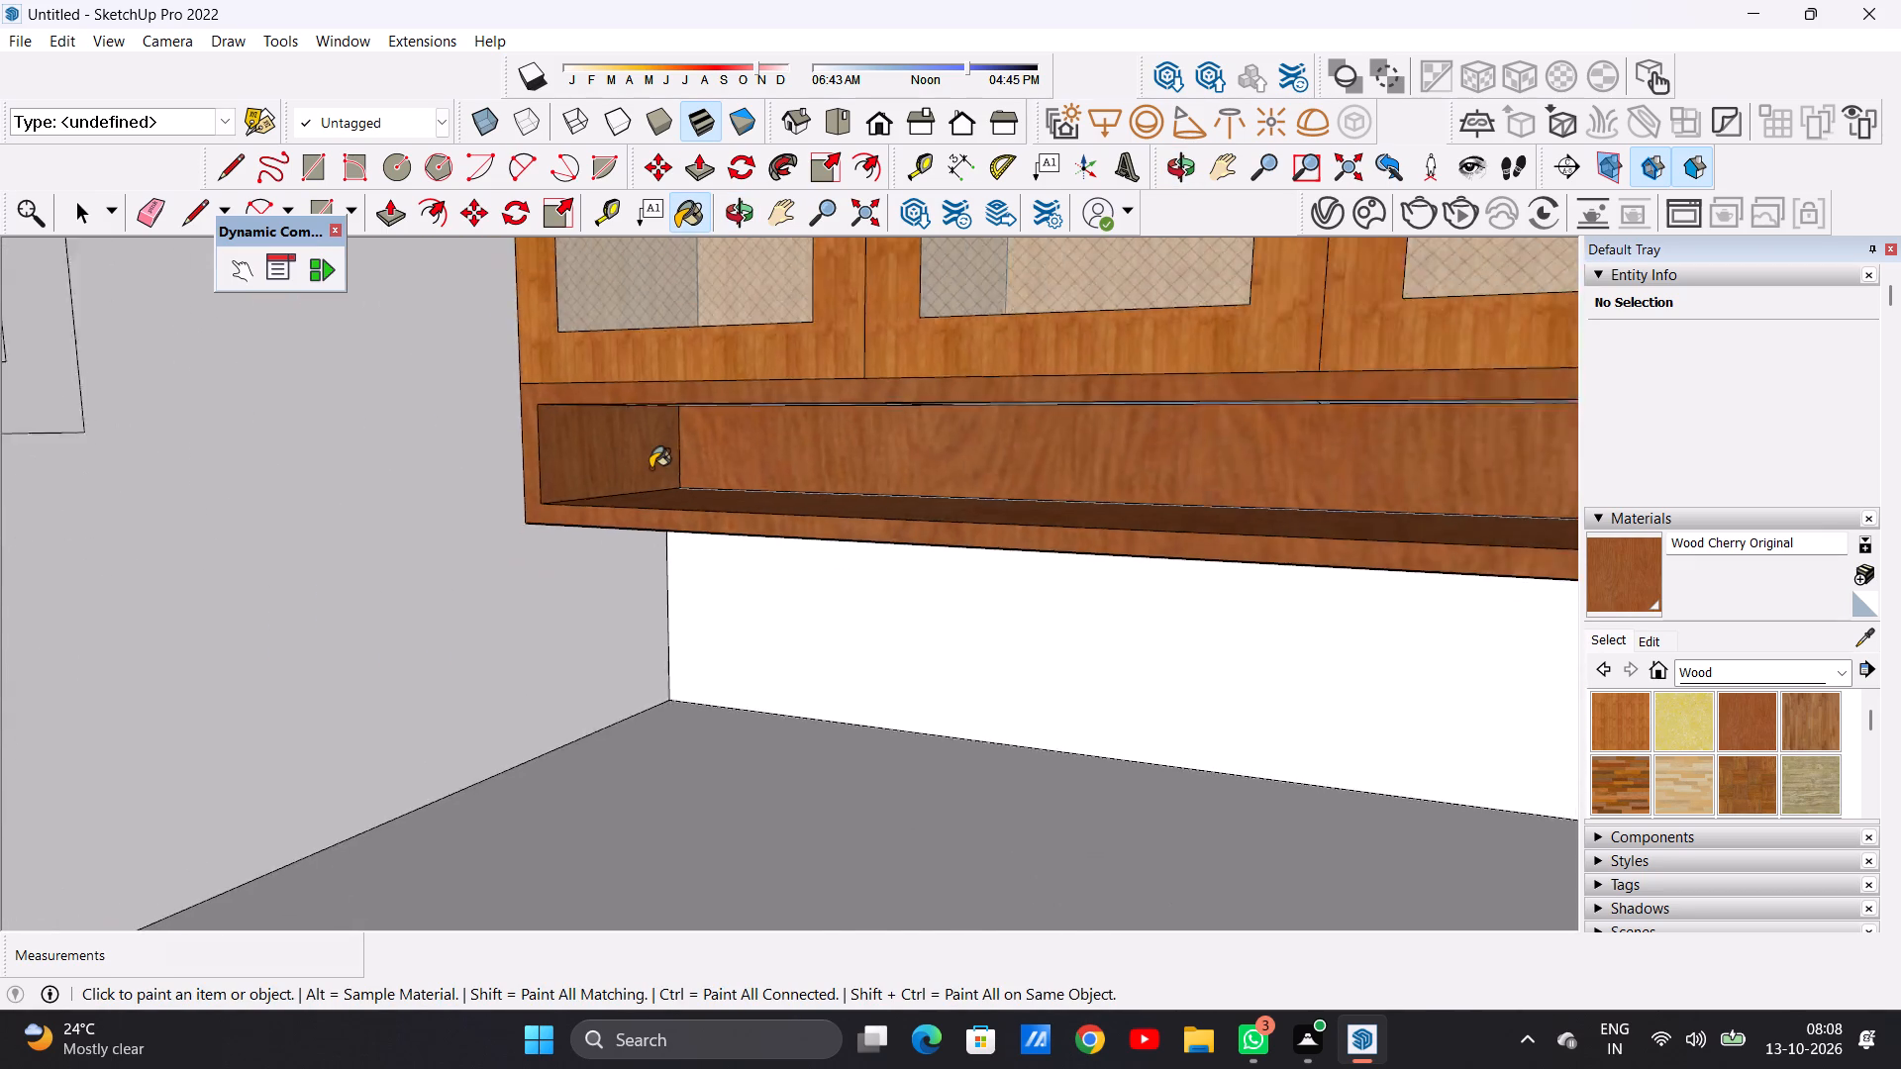
pyautogui.scroll(-2, 650, 468)
pyautogui.moveTo(635, 481); pyautogui.dragTo(914, 475, button='middle')
pyautogui.scroll(6, 1094, 463)
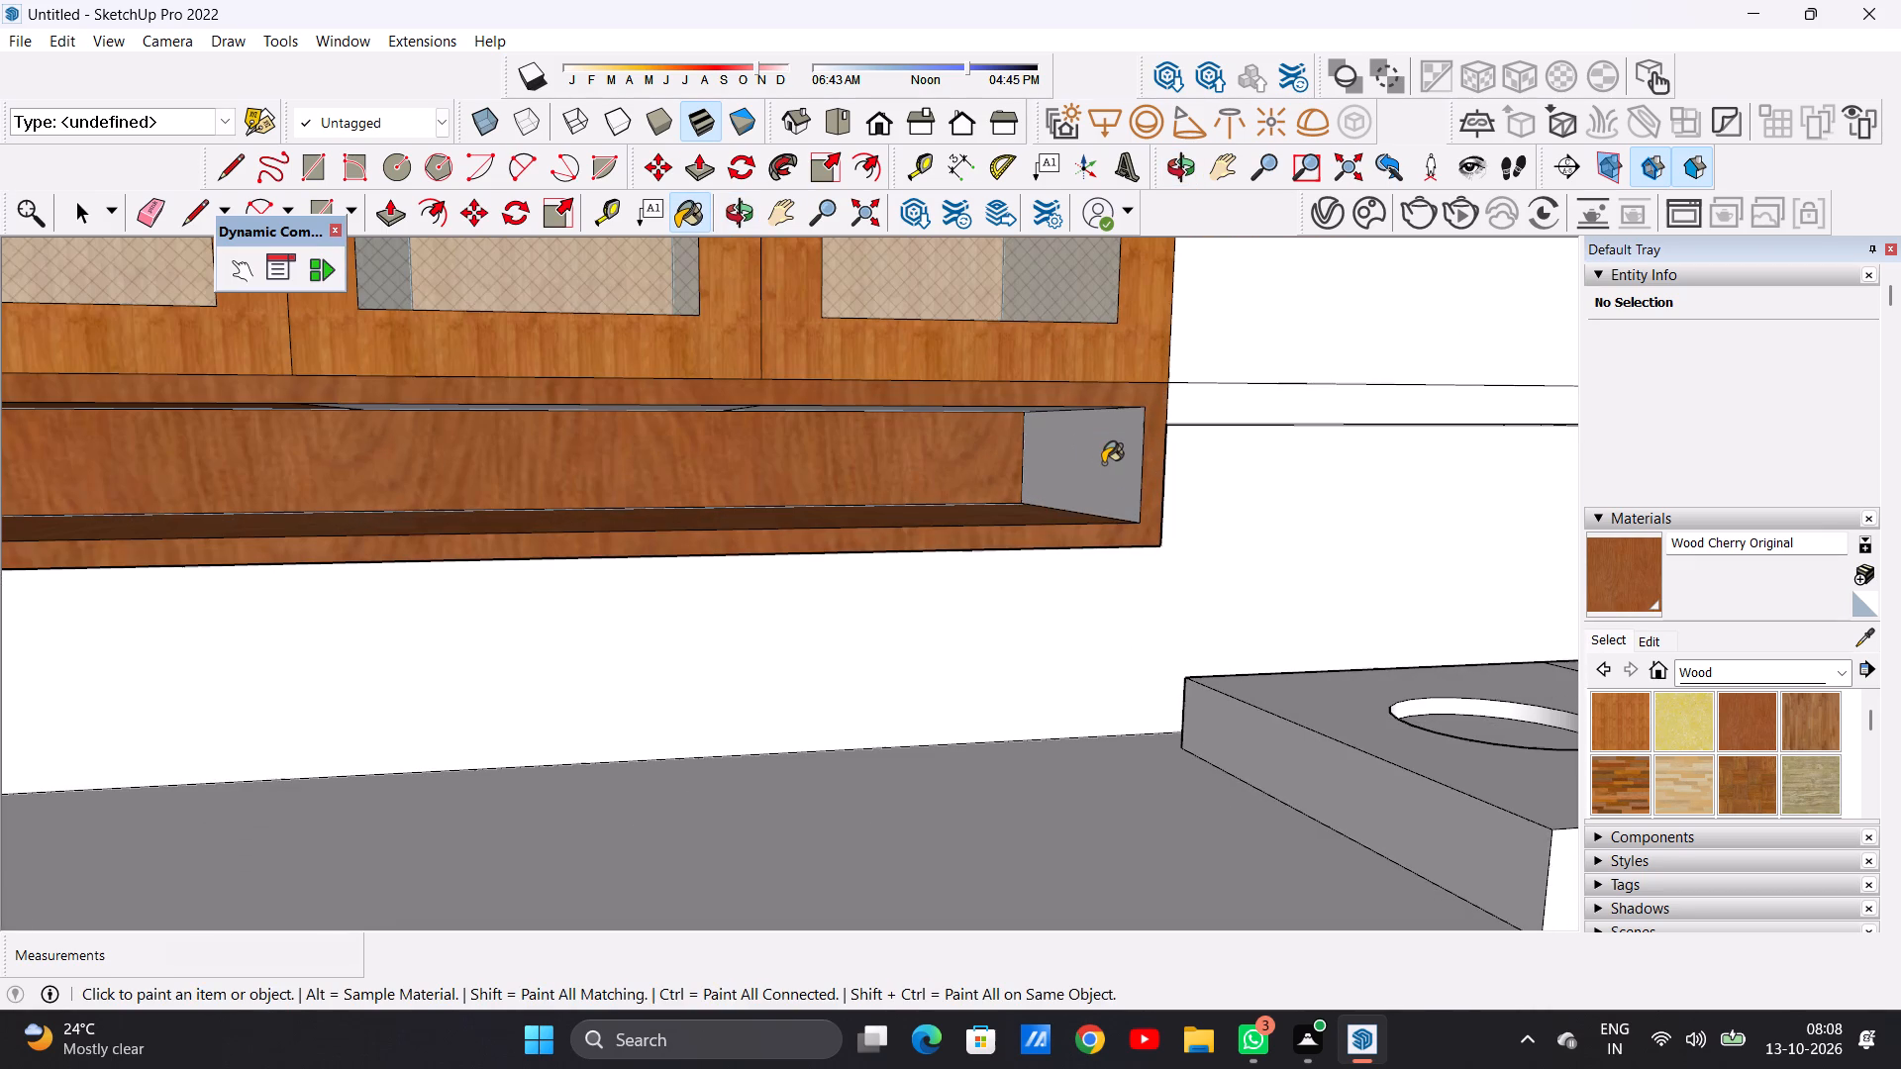
pyautogui.click(1103, 463)
pyautogui.moveTo(937, 509); pyautogui.dragTo(921, 434, button='middle')
pyautogui.scroll(4, 848, 420)
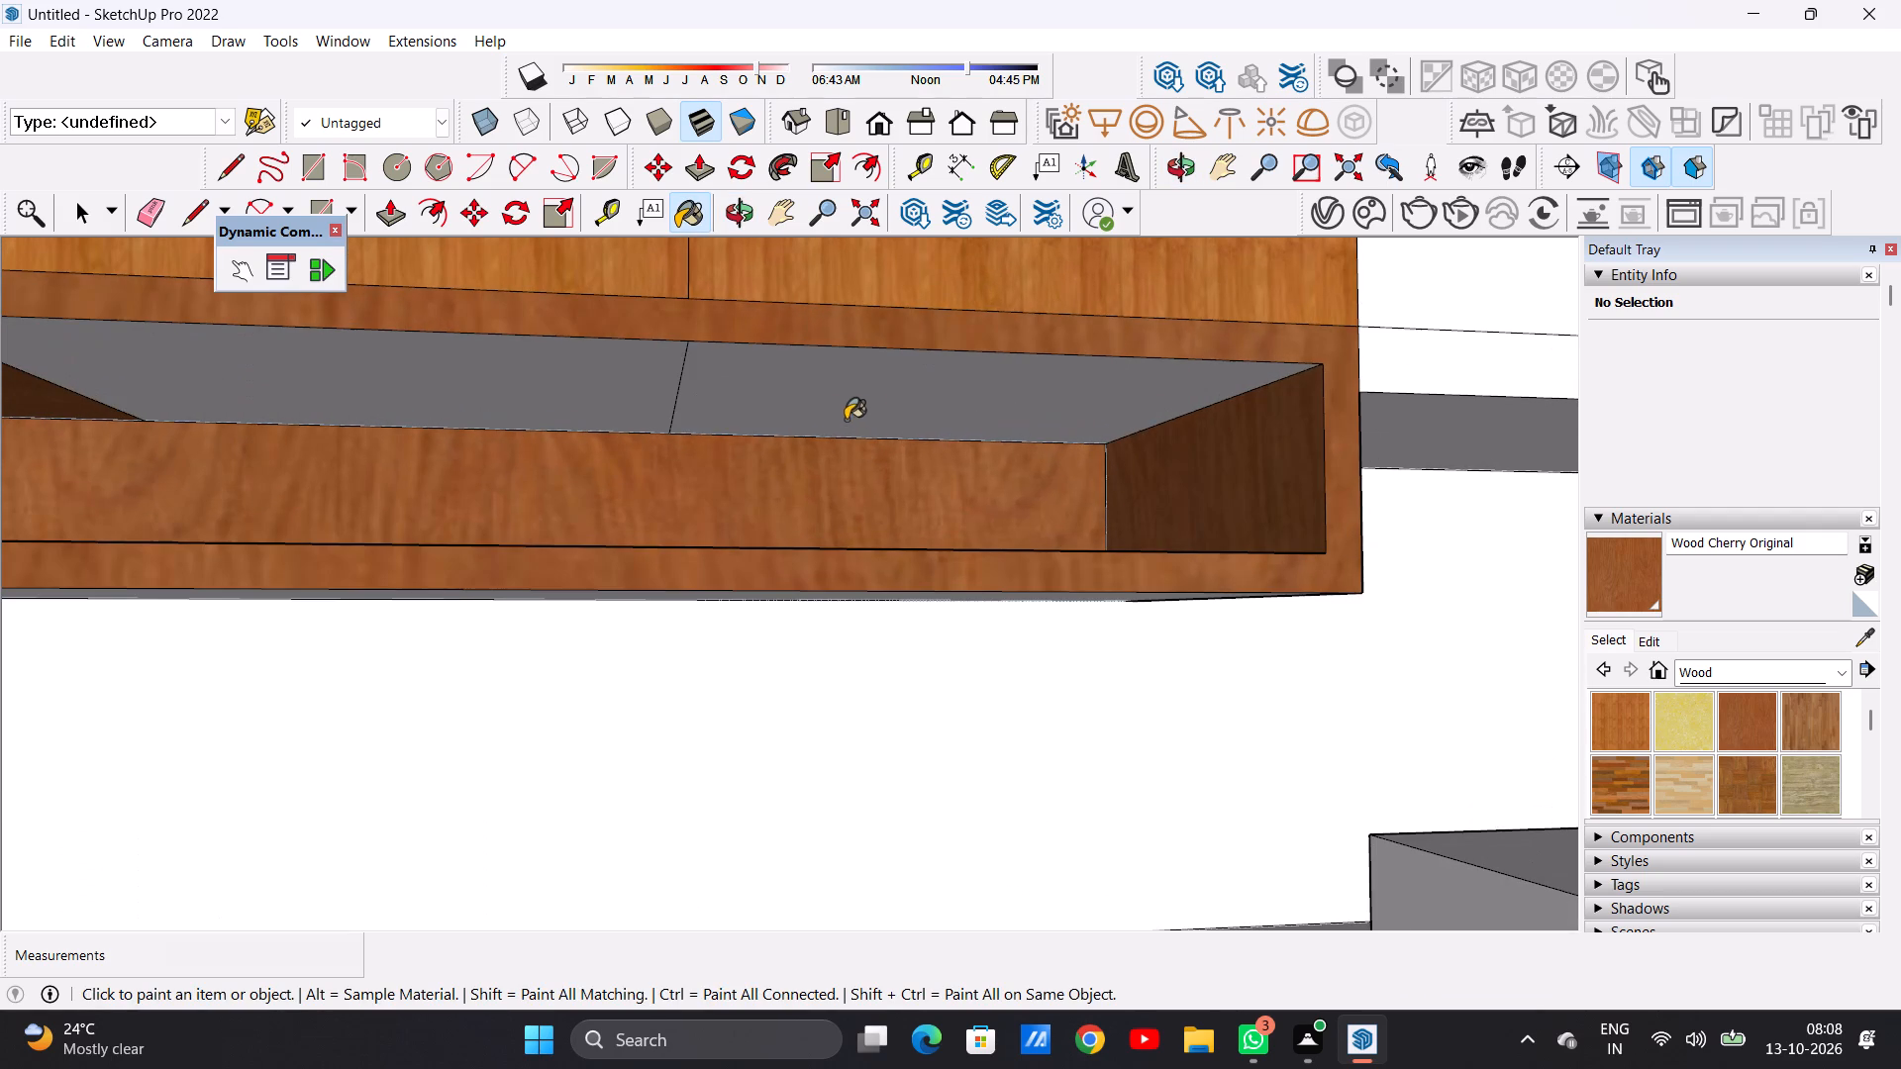
pyautogui.click(807, 406)
pyautogui.click(600, 402)
# Paint the outer end of the window-side shelf that faces the hob with Wood Cherry Original.
pyautogui.scroll(-8, 623, 527)
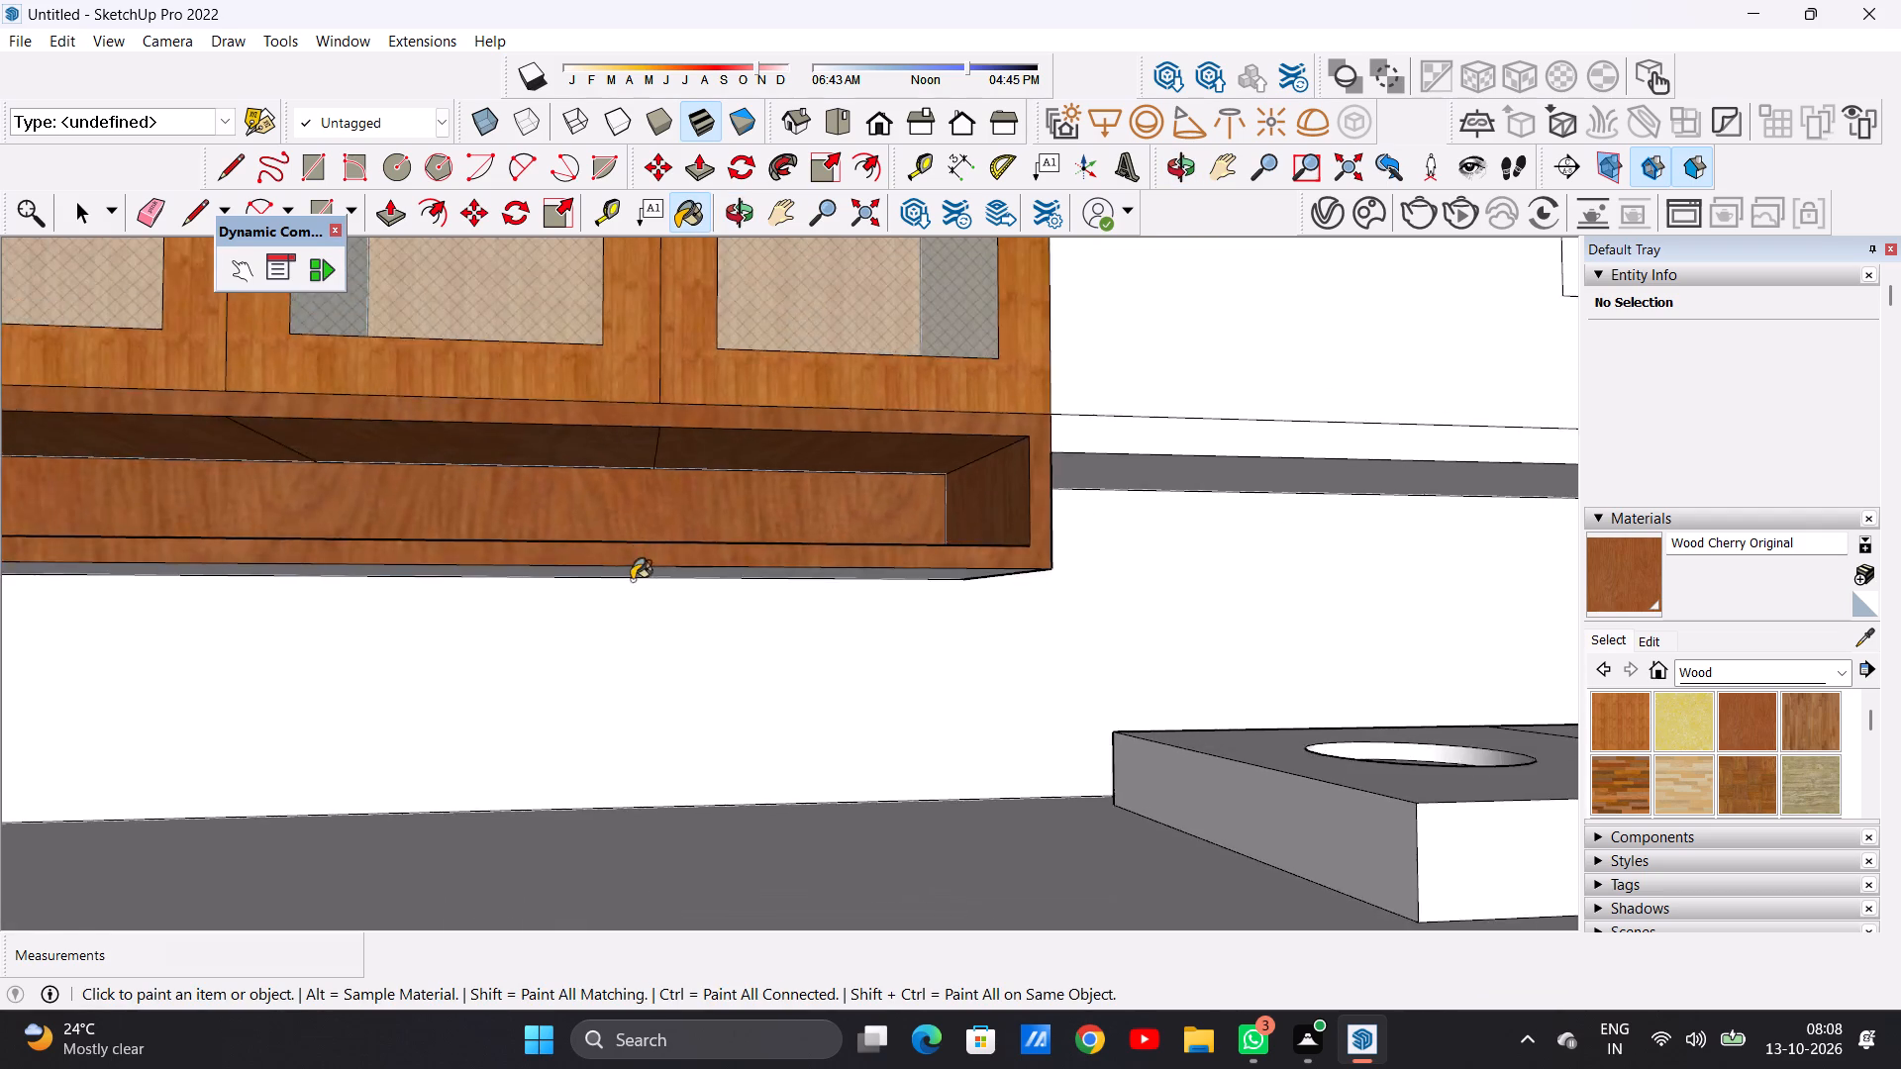
pyautogui.scroll(-8, 632, 580)
pyautogui.moveTo(716, 574); pyautogui.dragTo(608, 605, button='middle')
pyautogui.scroll(-7, 612, 610)
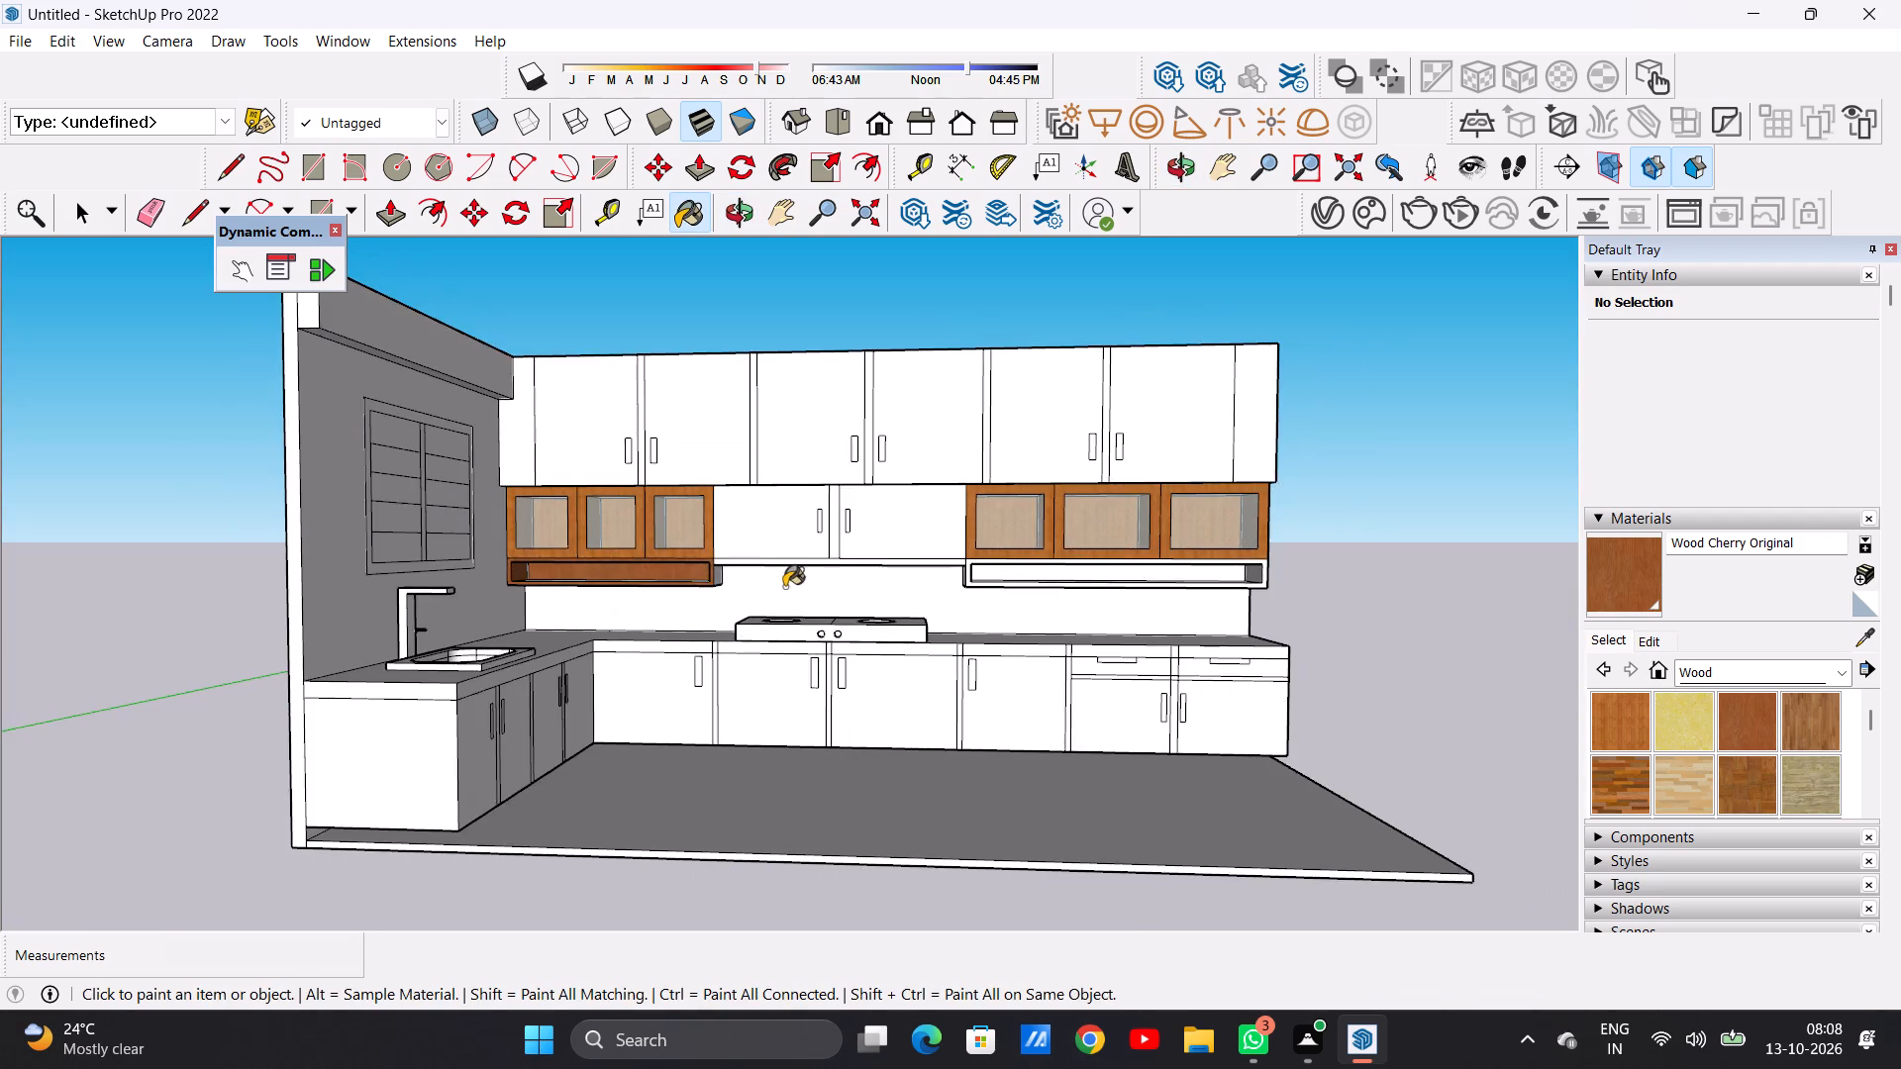
pyautogui.moveTo(781, 587); pyautogui.dragTo(591, 604, button='middle')
pyautogui.scroll(1, 760, 584)
pyautogui.scroll(-1, 762, 584)
pyautogui.scroll(1, 762, 584)
pyautogui.scroll(-1, 762, 584)
pyautogui.scroll(10, 762, 584)
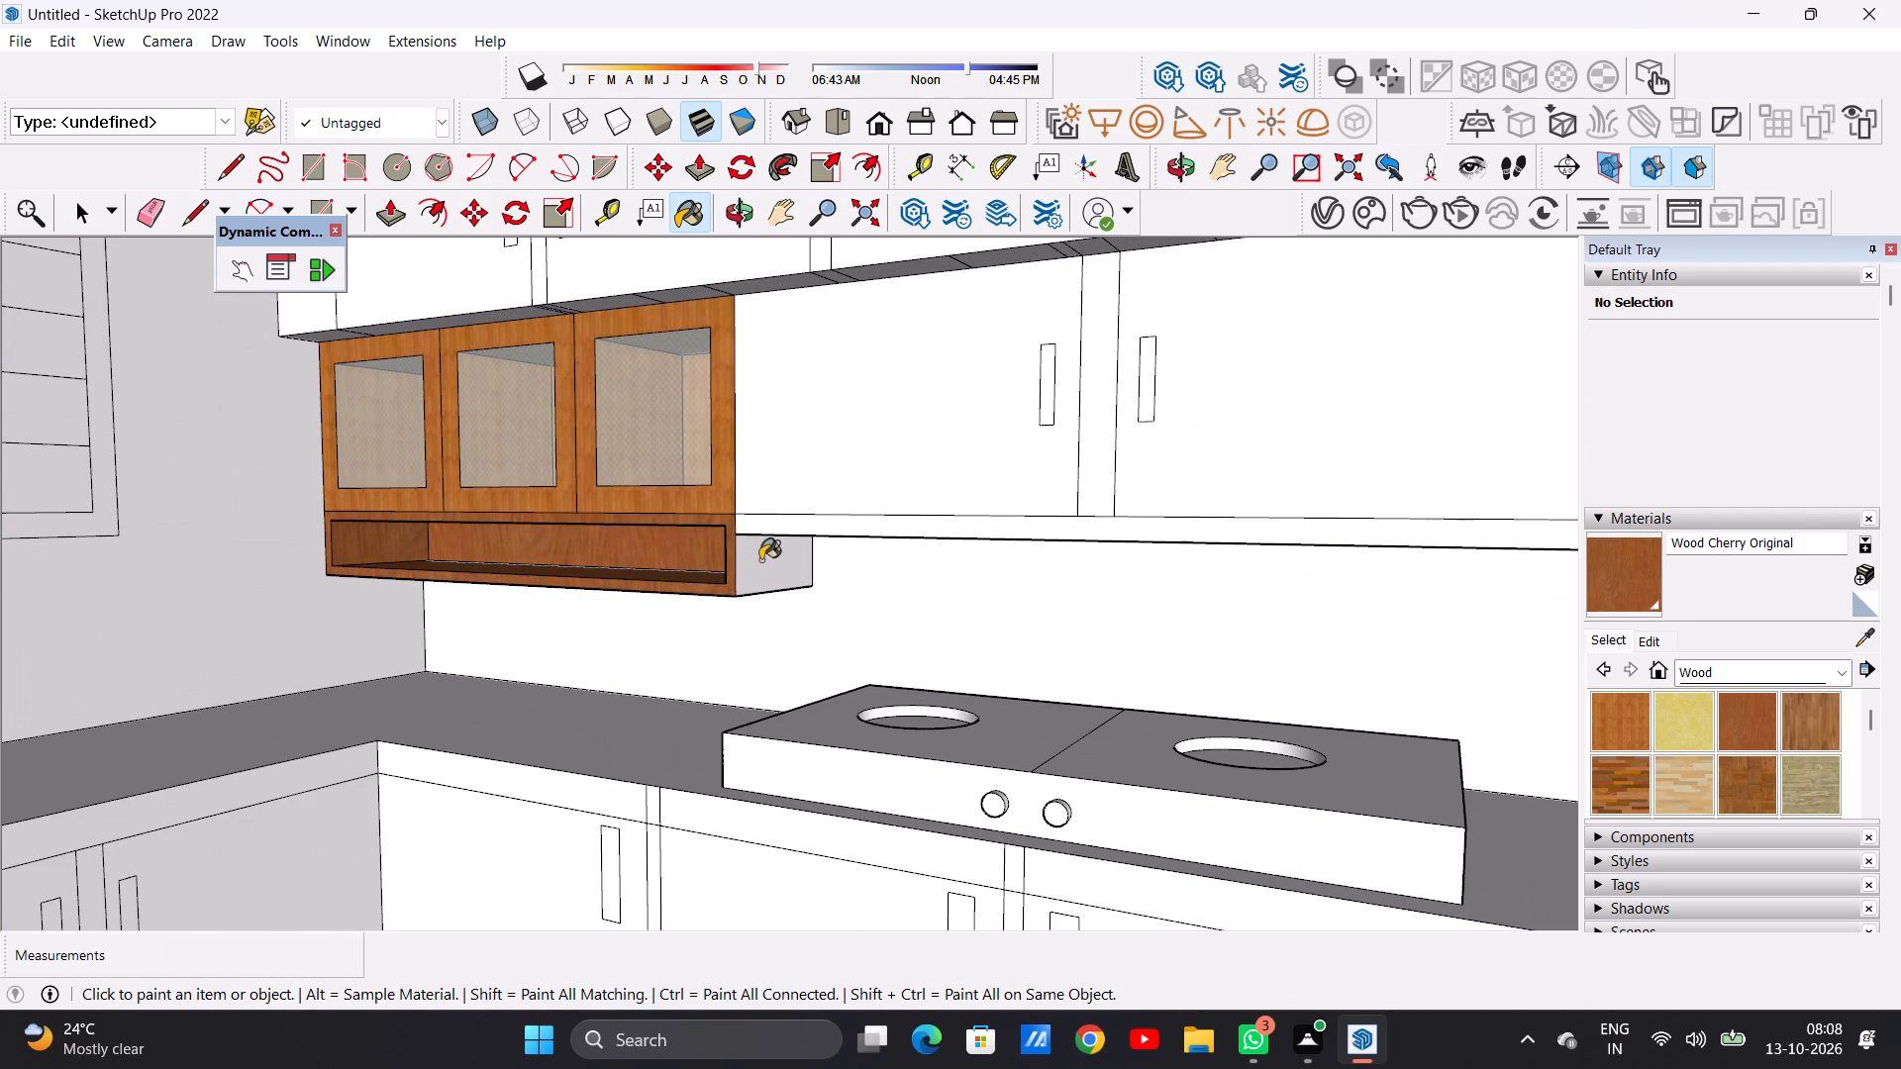
pyautogui.click(760, 560)
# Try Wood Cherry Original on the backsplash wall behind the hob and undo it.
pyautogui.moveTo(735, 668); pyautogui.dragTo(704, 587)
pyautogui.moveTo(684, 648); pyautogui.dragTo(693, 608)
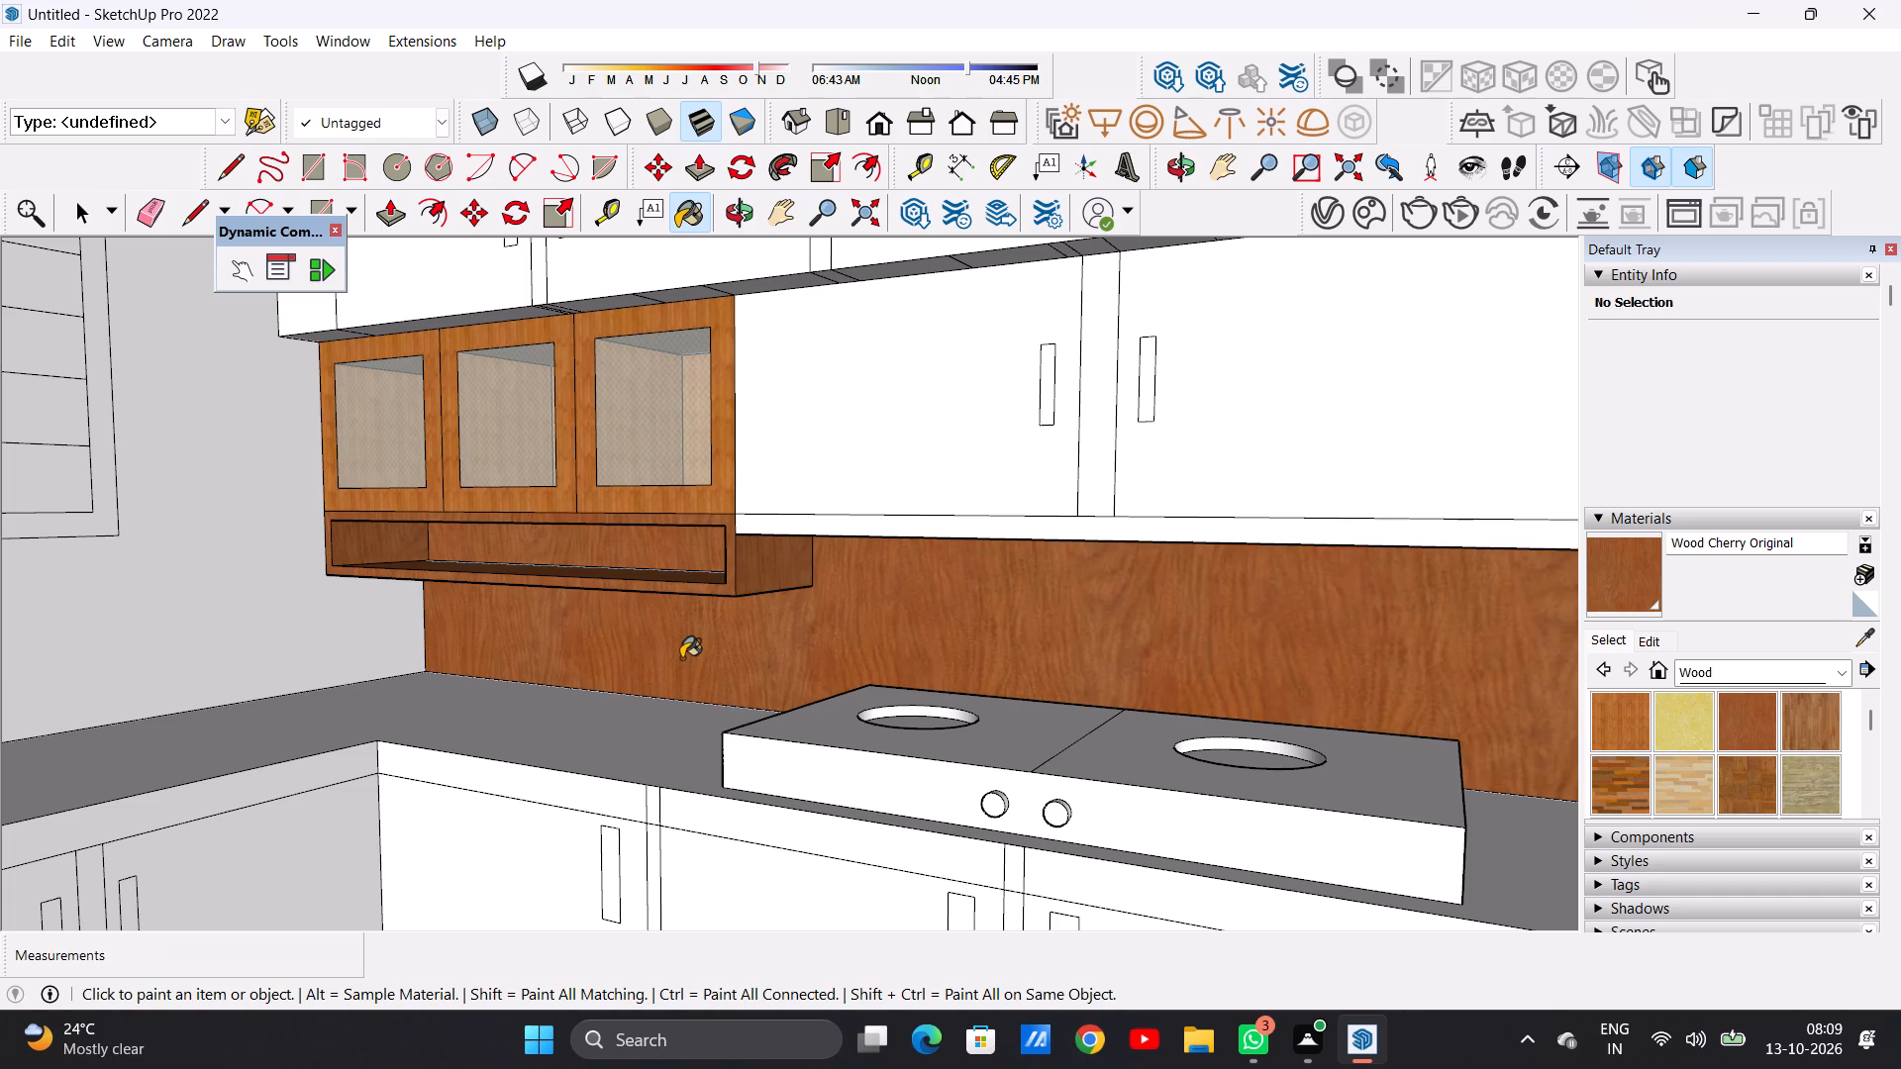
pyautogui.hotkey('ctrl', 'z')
# Paint the window-side shelf's underside and the thin strip along its hob-side bottom edge with Wood Cherry Original.
pyautogui.moveTo(673, 663); pyautogui.dragTo(713, 503, button='middle')
pyautogui.scroll(6, 717, 710)
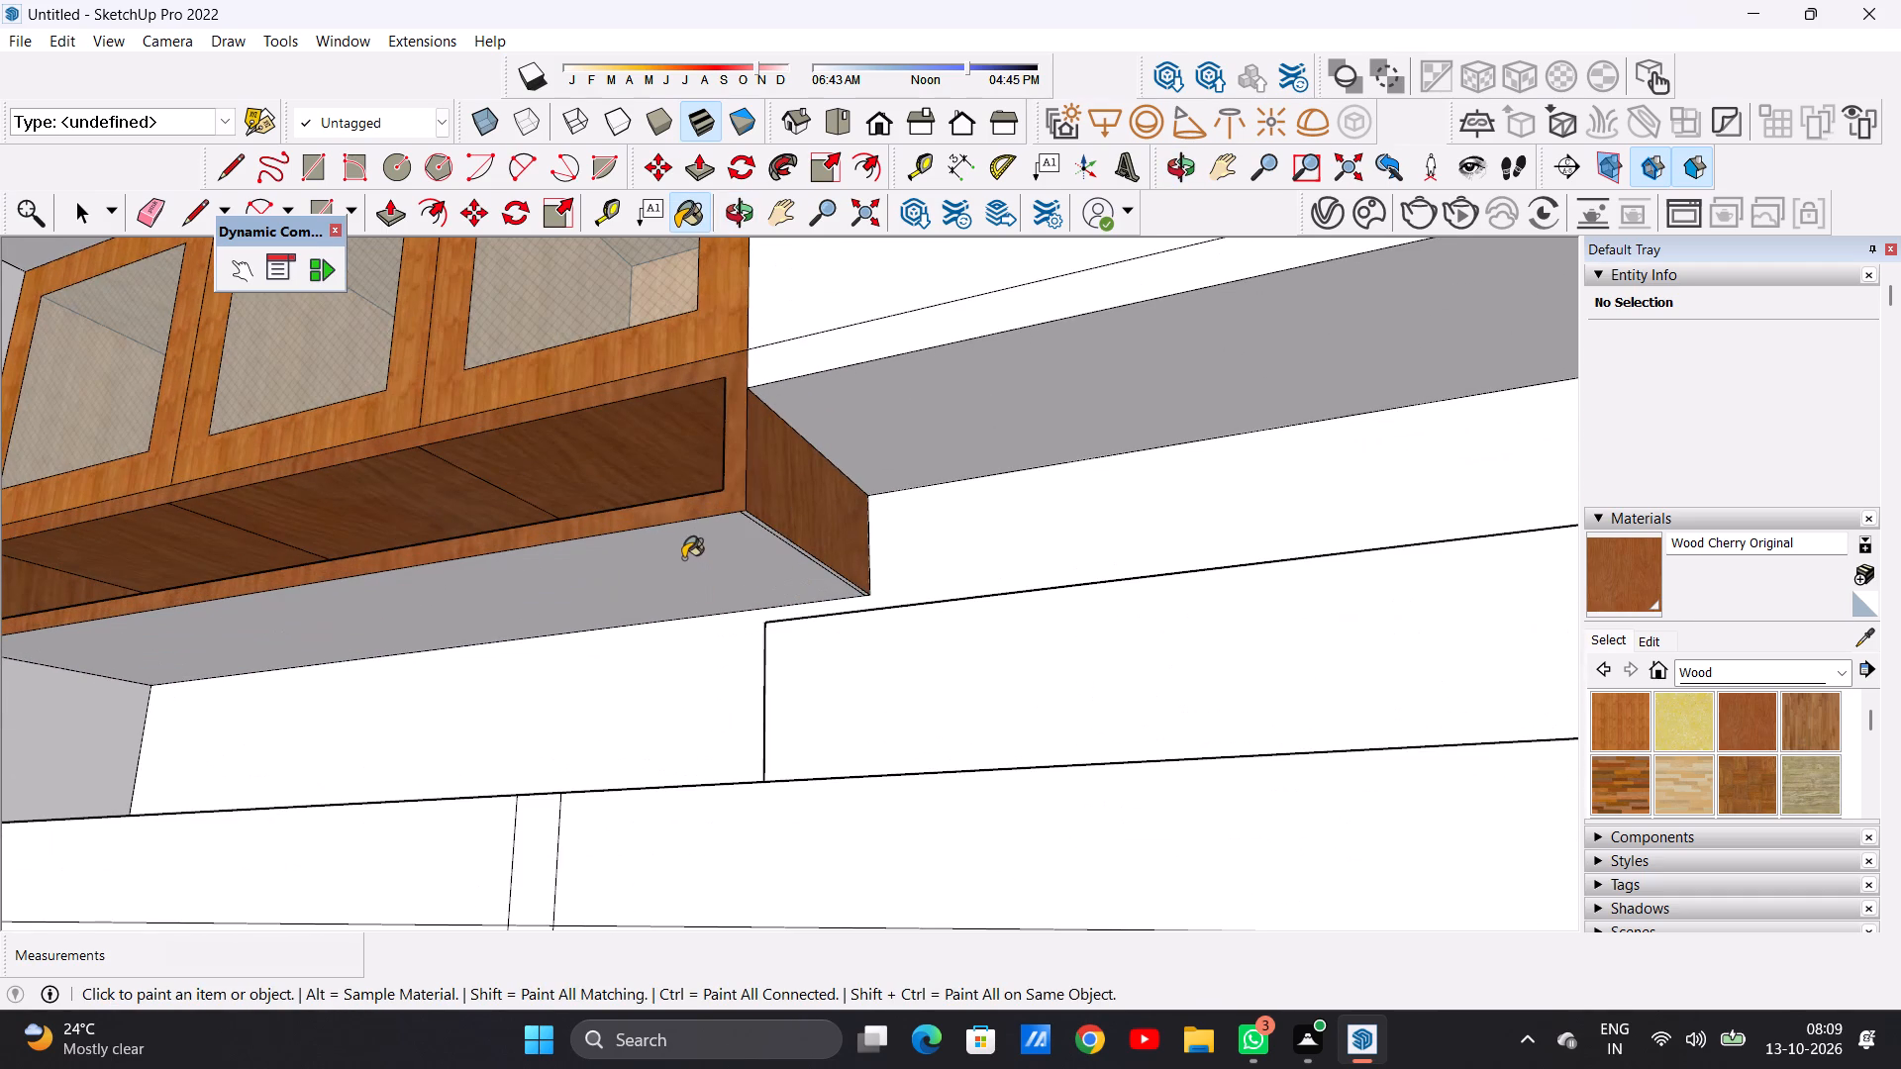
pyautogui.click(679, 545)
pyautogui.scroll(-8, 607, 674)
pyautogui.scroll(1, 664, 633)
pyautogui.scroll(-1, 664, 633)
pyautogui.scroll(15, 664, 633)
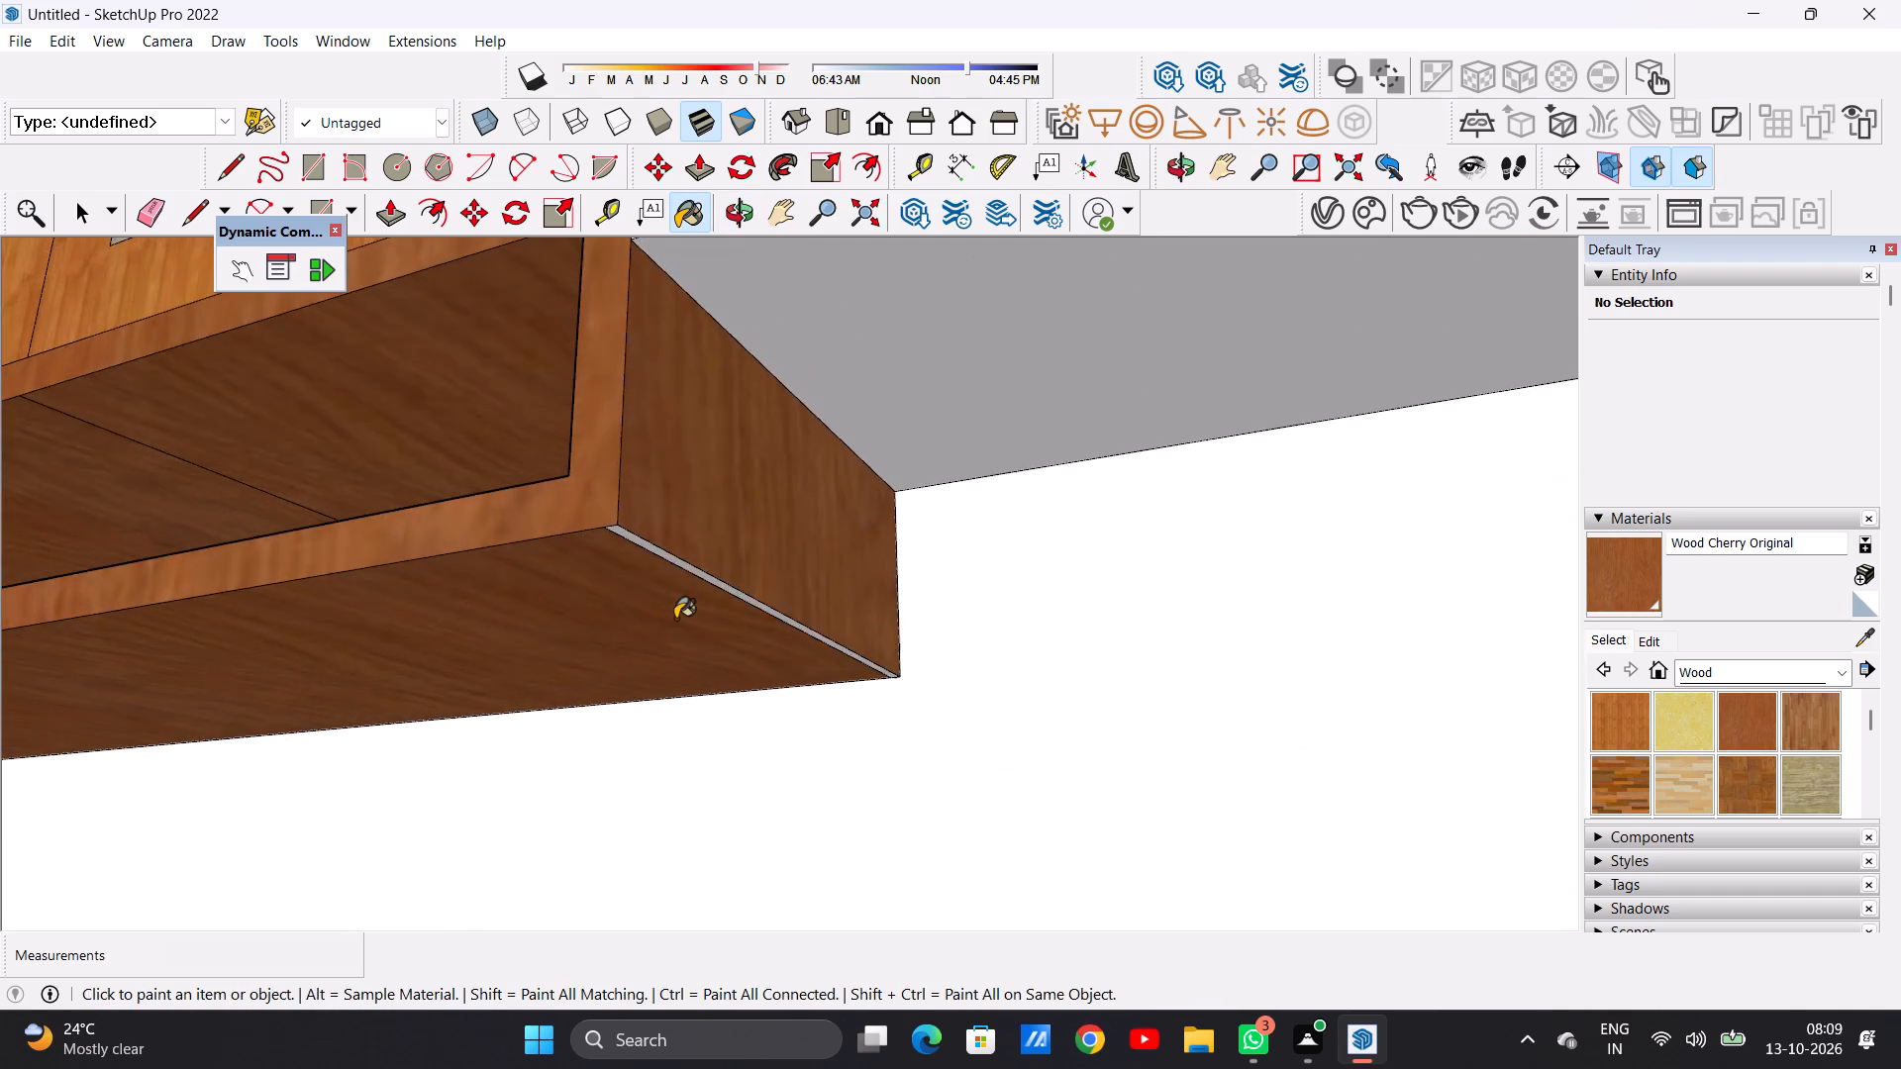
pyautogui.scroll(6, 675, 619)
pyautogui.click(685, 497)
# Paint the back, floor, both inner sides and front frame of the other open shelf, beyond the hob, with Wood Cherry Original.
pyautogui.scroll(-18, 672, 635)
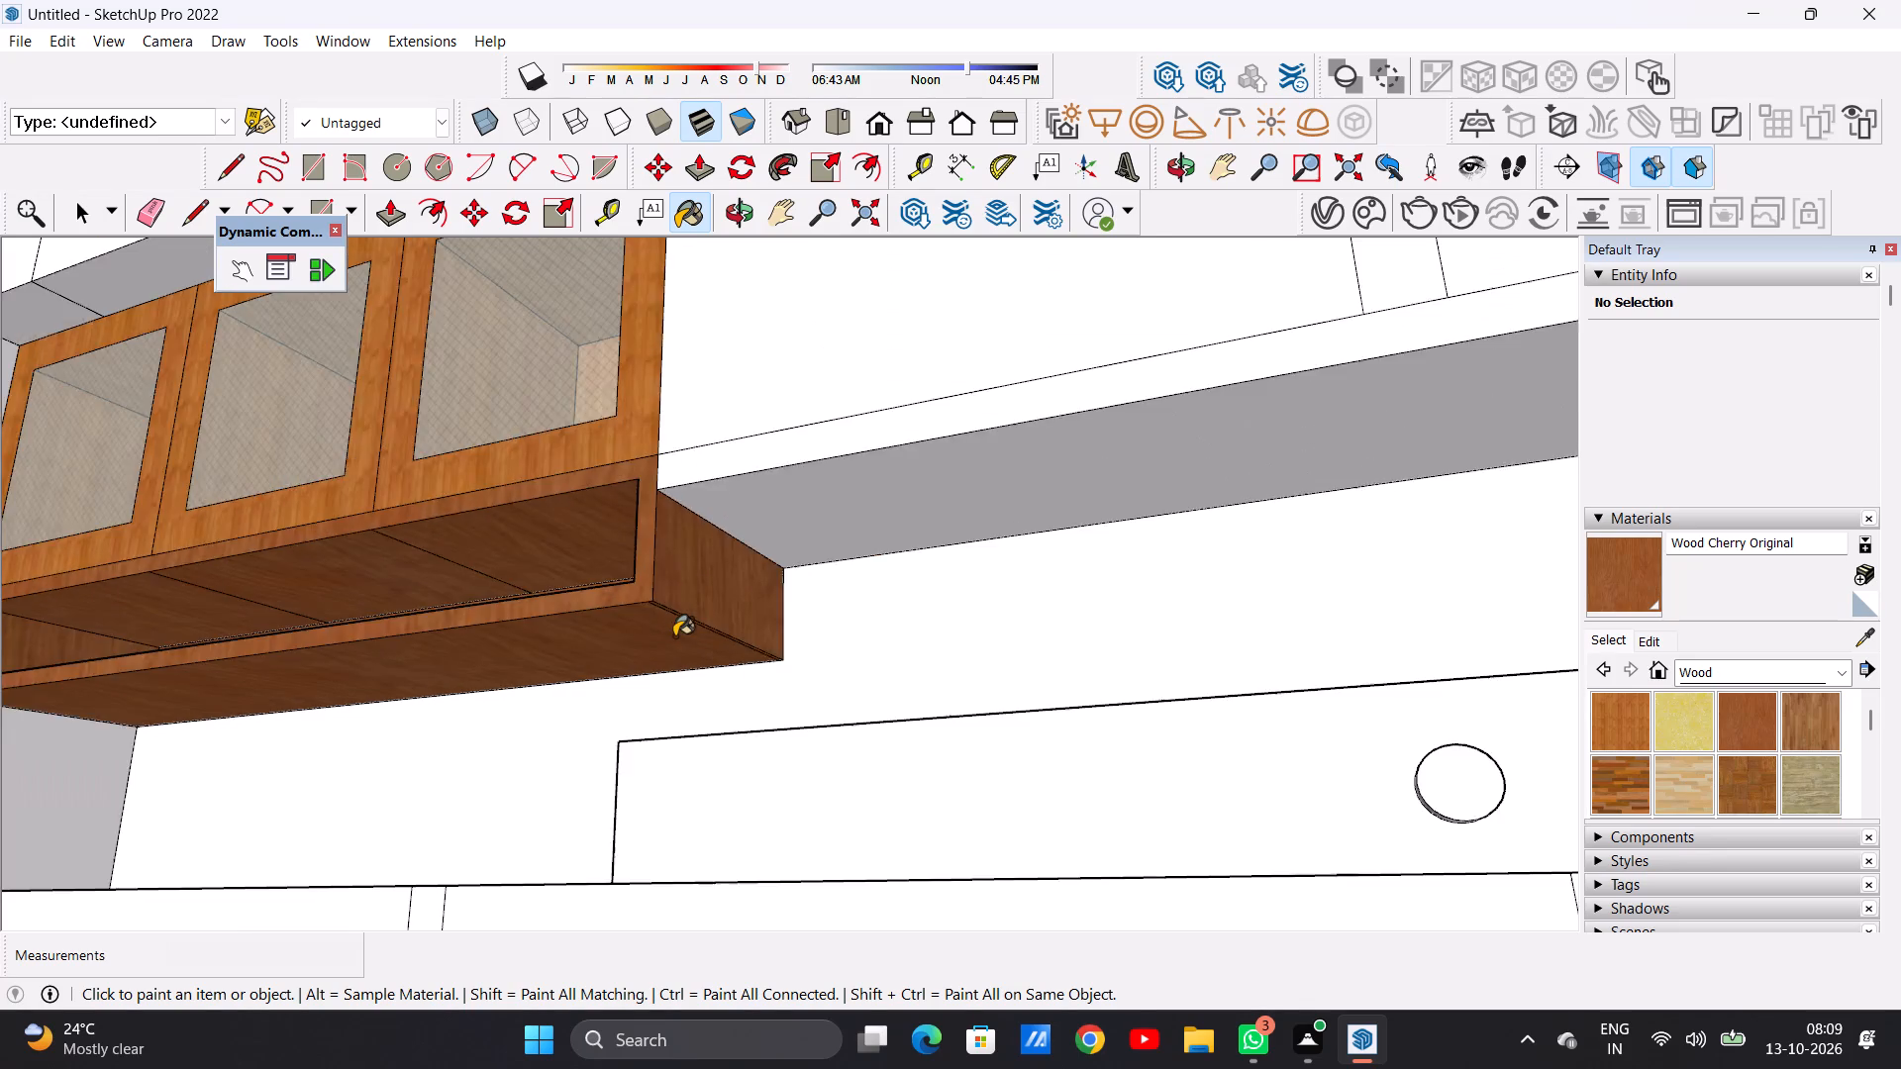
pyautogui.scroll(-4, 674, 636)
pyautogui.moveTo(639, 584); pyautogui.dragTo(796, 728, button='middle')
pyautogui.scroll(-11, 609, 666)
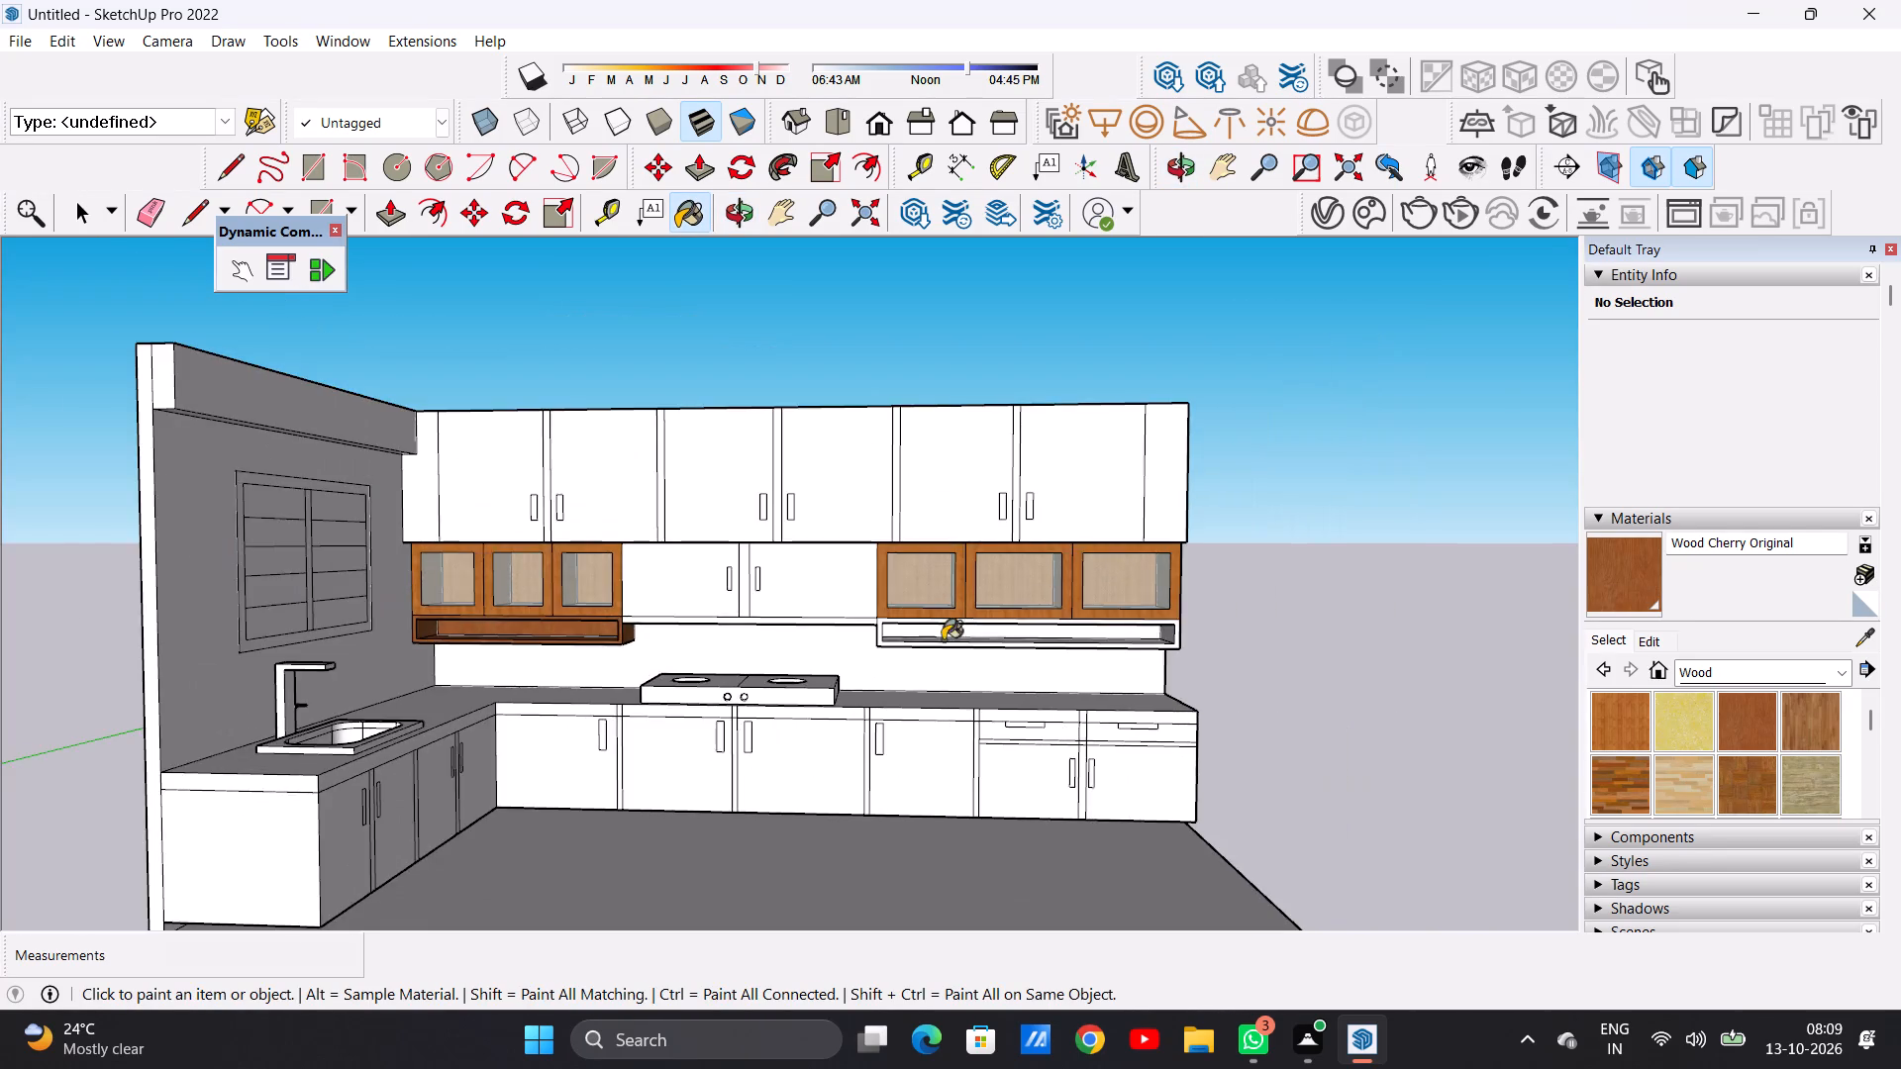
pyautogui.scroll(20, 943, 640)
pyautogui.click(898, 624)
pyautogui.click(842, 682)
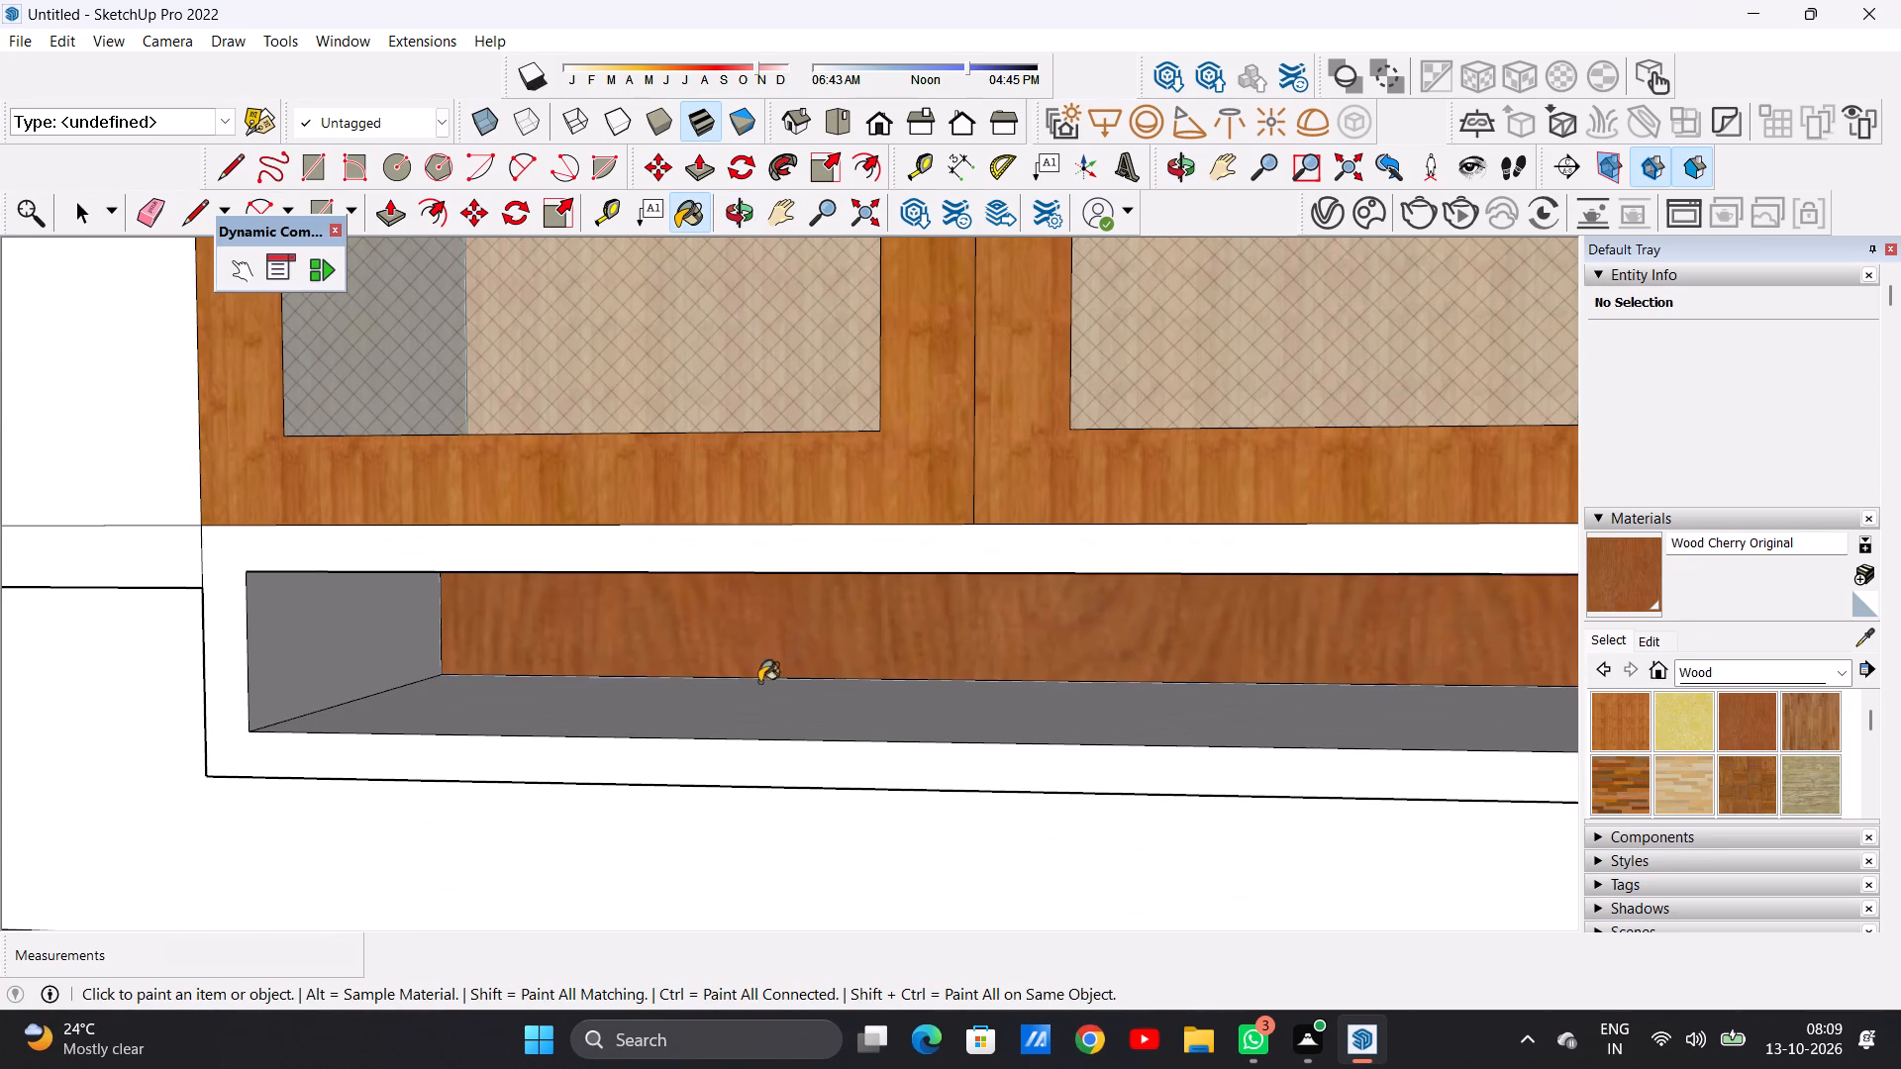
pyautogui.click(352, 639)
pyautogui.click(449, 544)
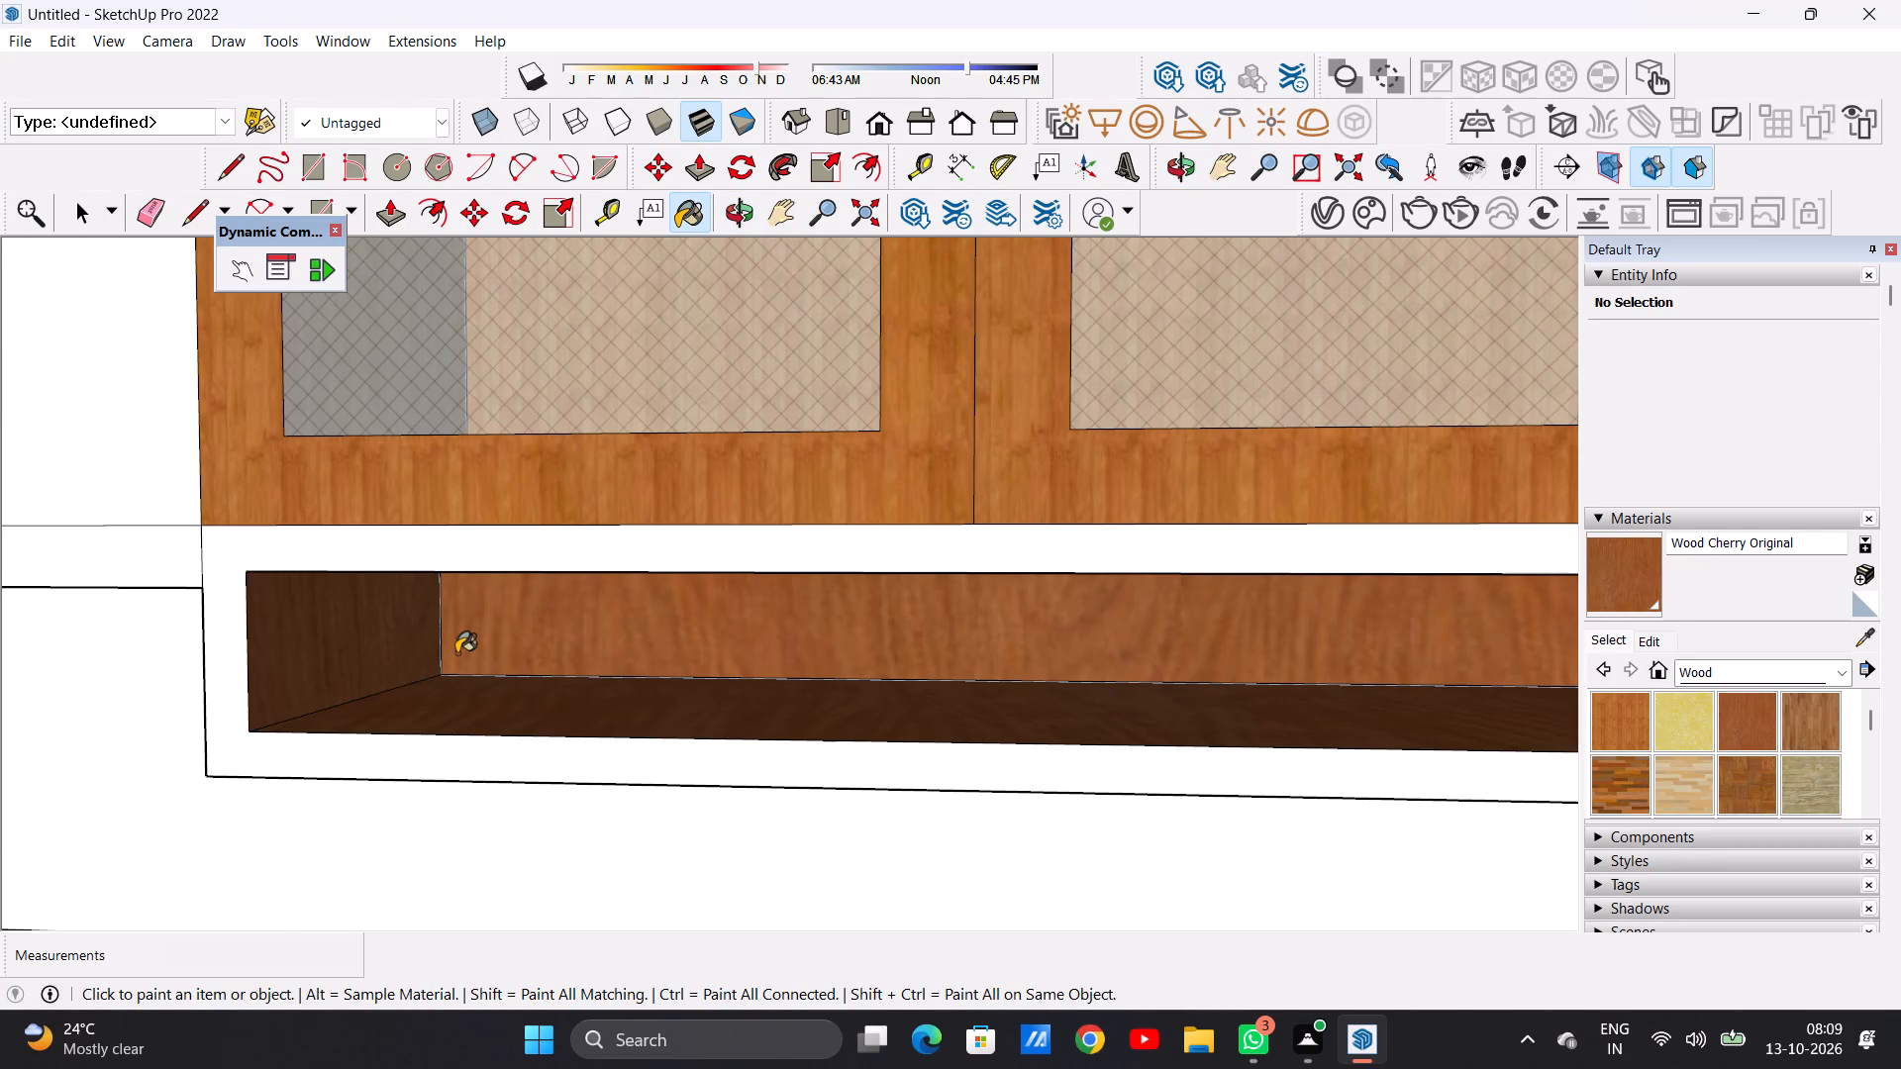
pyautogui.scroll(-8, 456, 656)
pyautogui.moveTo(456, 658); pyautogui.dragTo(881, 664, button='middle')
pyautogui.scroll(5, 1049, 631)
pyautogui.click(1049, 622)
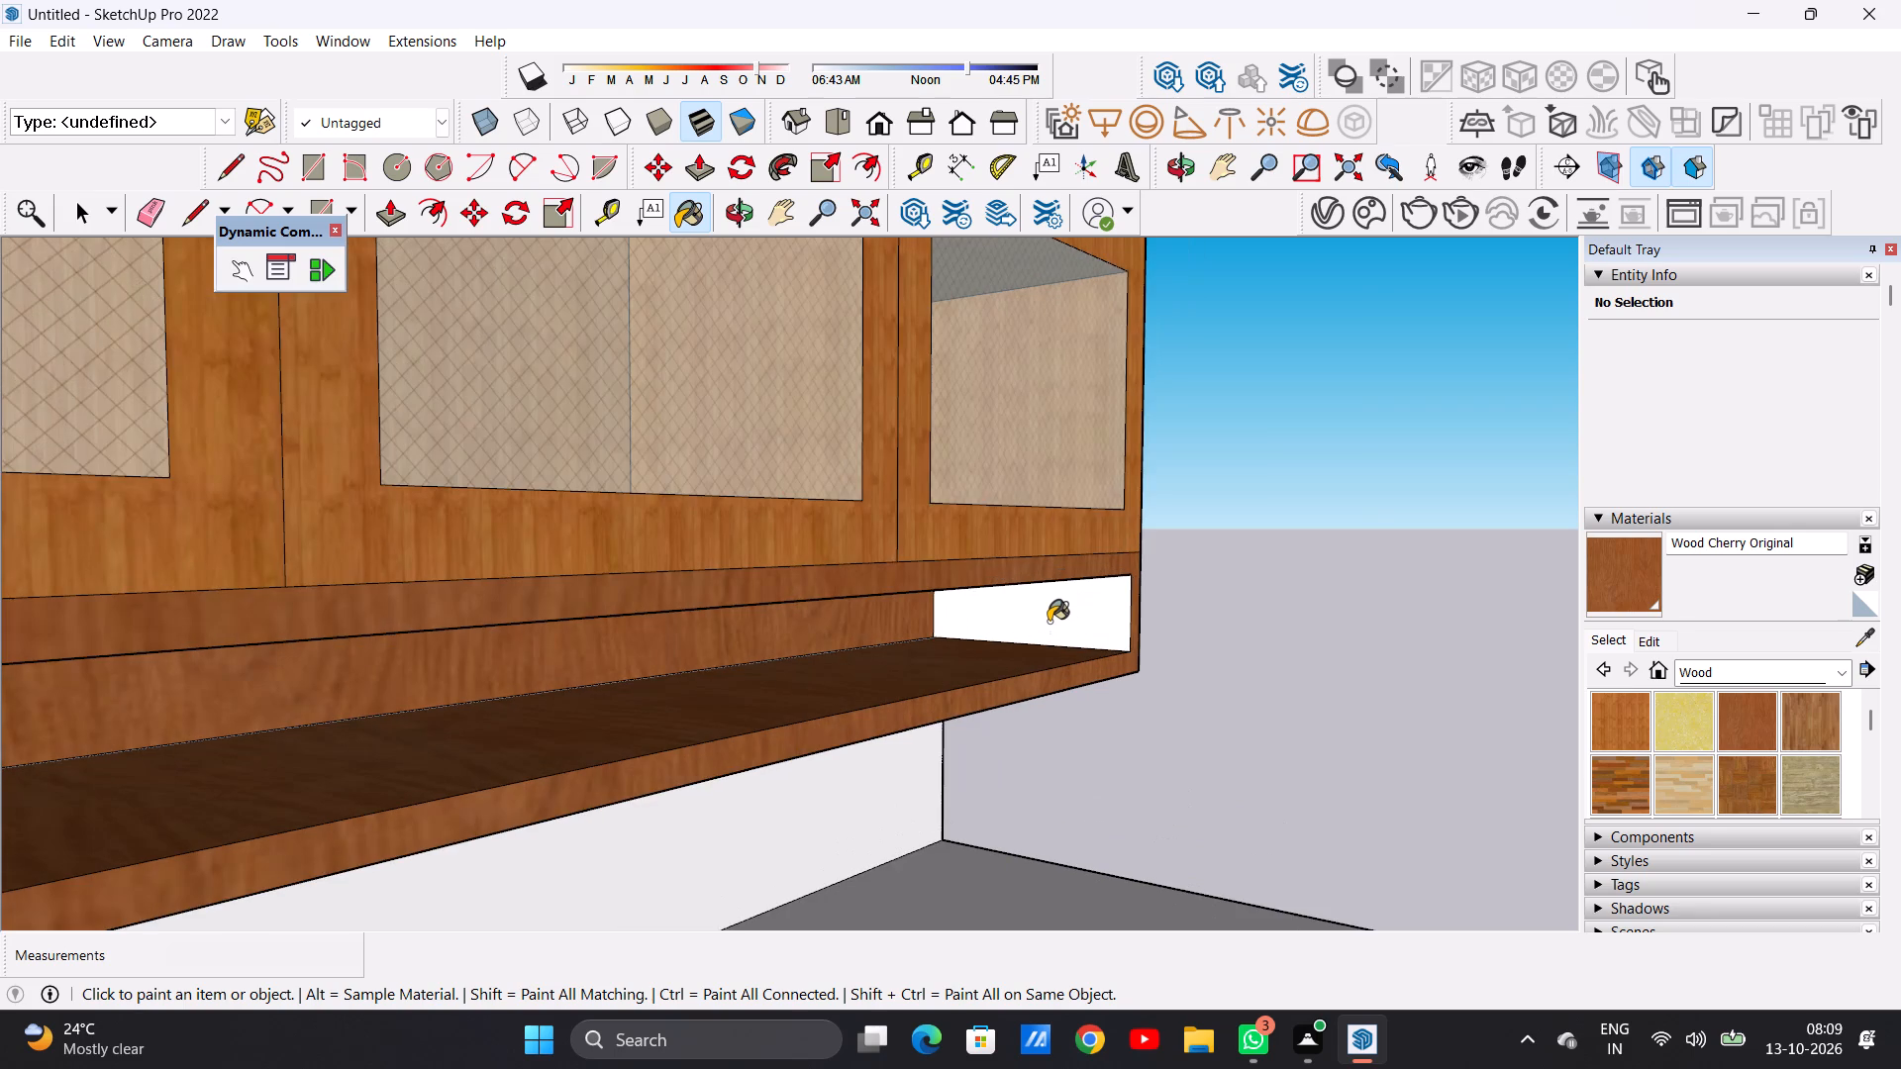
# Paint that shelf's underside and its outer end facing the hob with Wood Cherry Original.
pyautogui.scroll(-12, 752, 632)
pyautogui.moveTo(729, 746); pyautogui.dragTo(628, 608, button='middle')
pyautogui.scroll(4, 571, 729)
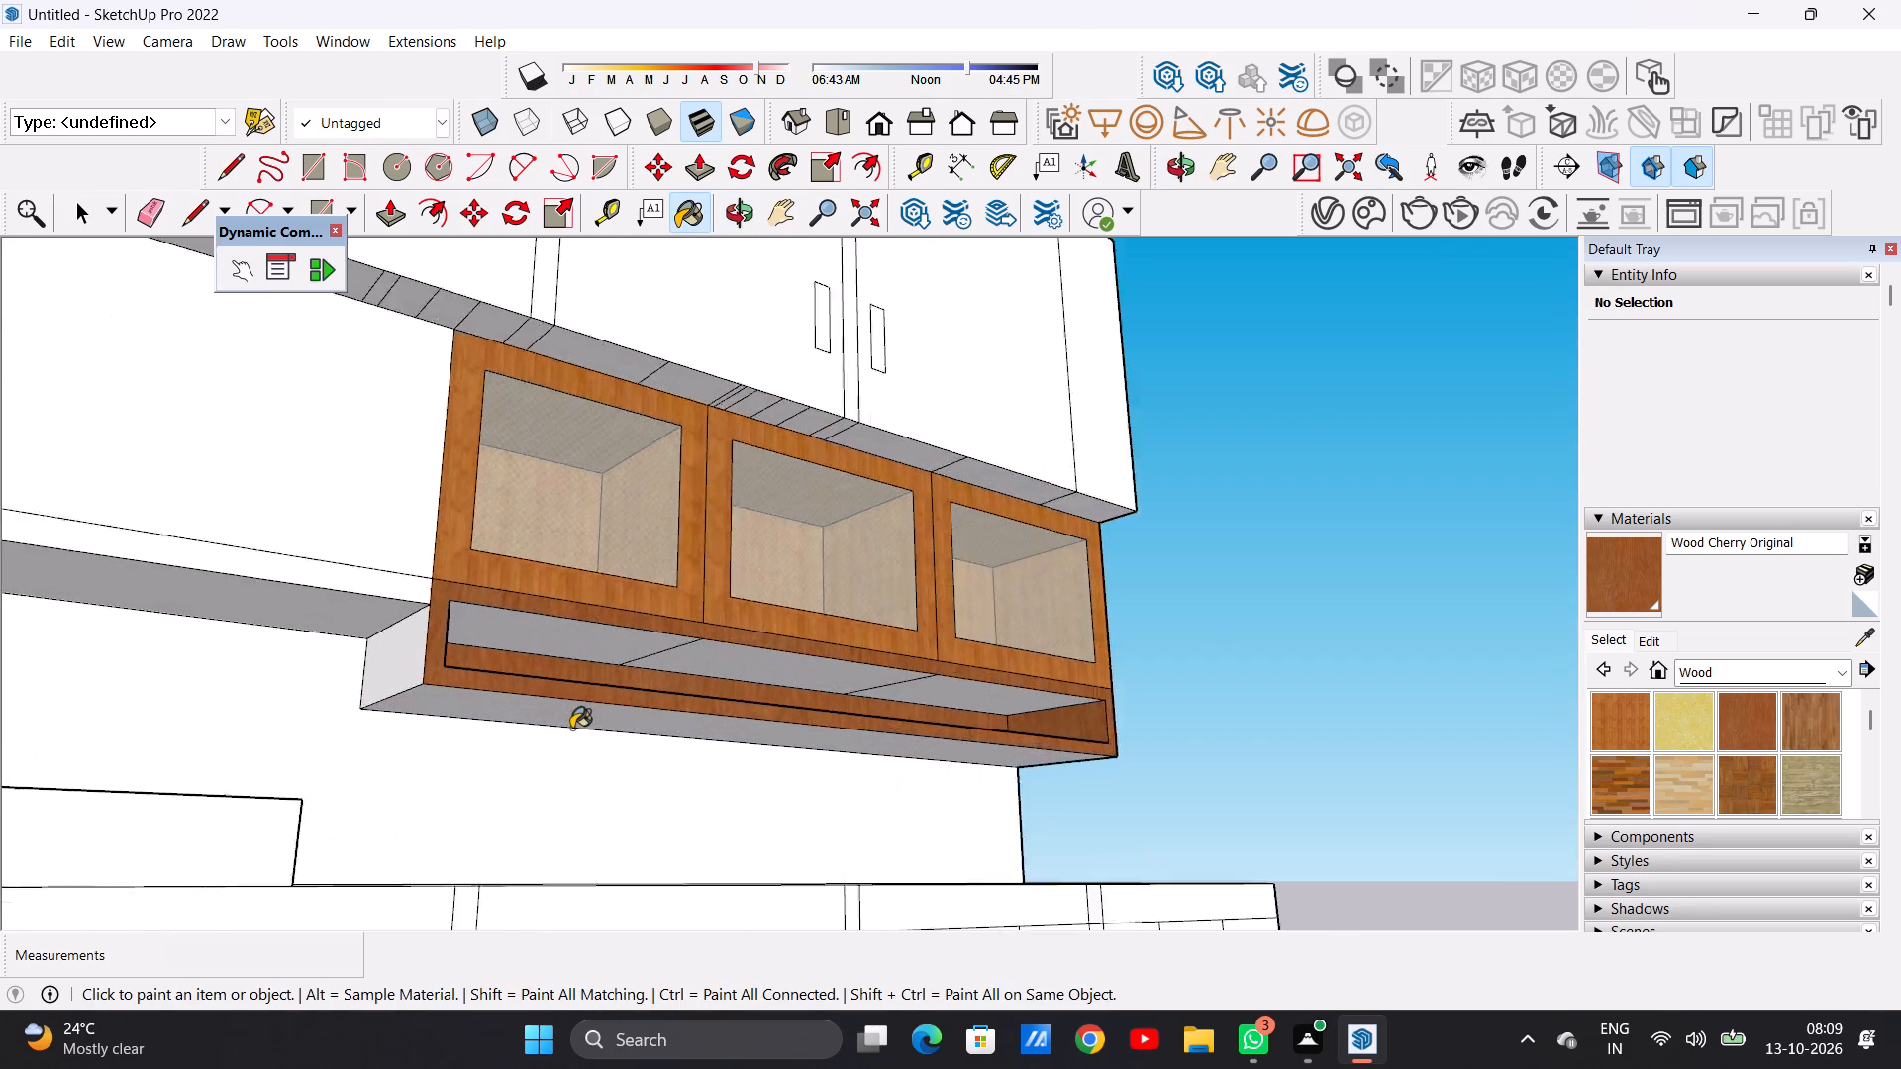
pyautogui.scroll(3, 571, 729)
pyautogui.scroll(-1, 551, 730)
pyautogui.scroll(3, 551, 730)
pyautogui.click(554, 700)
pyautogui.click(271, 582)
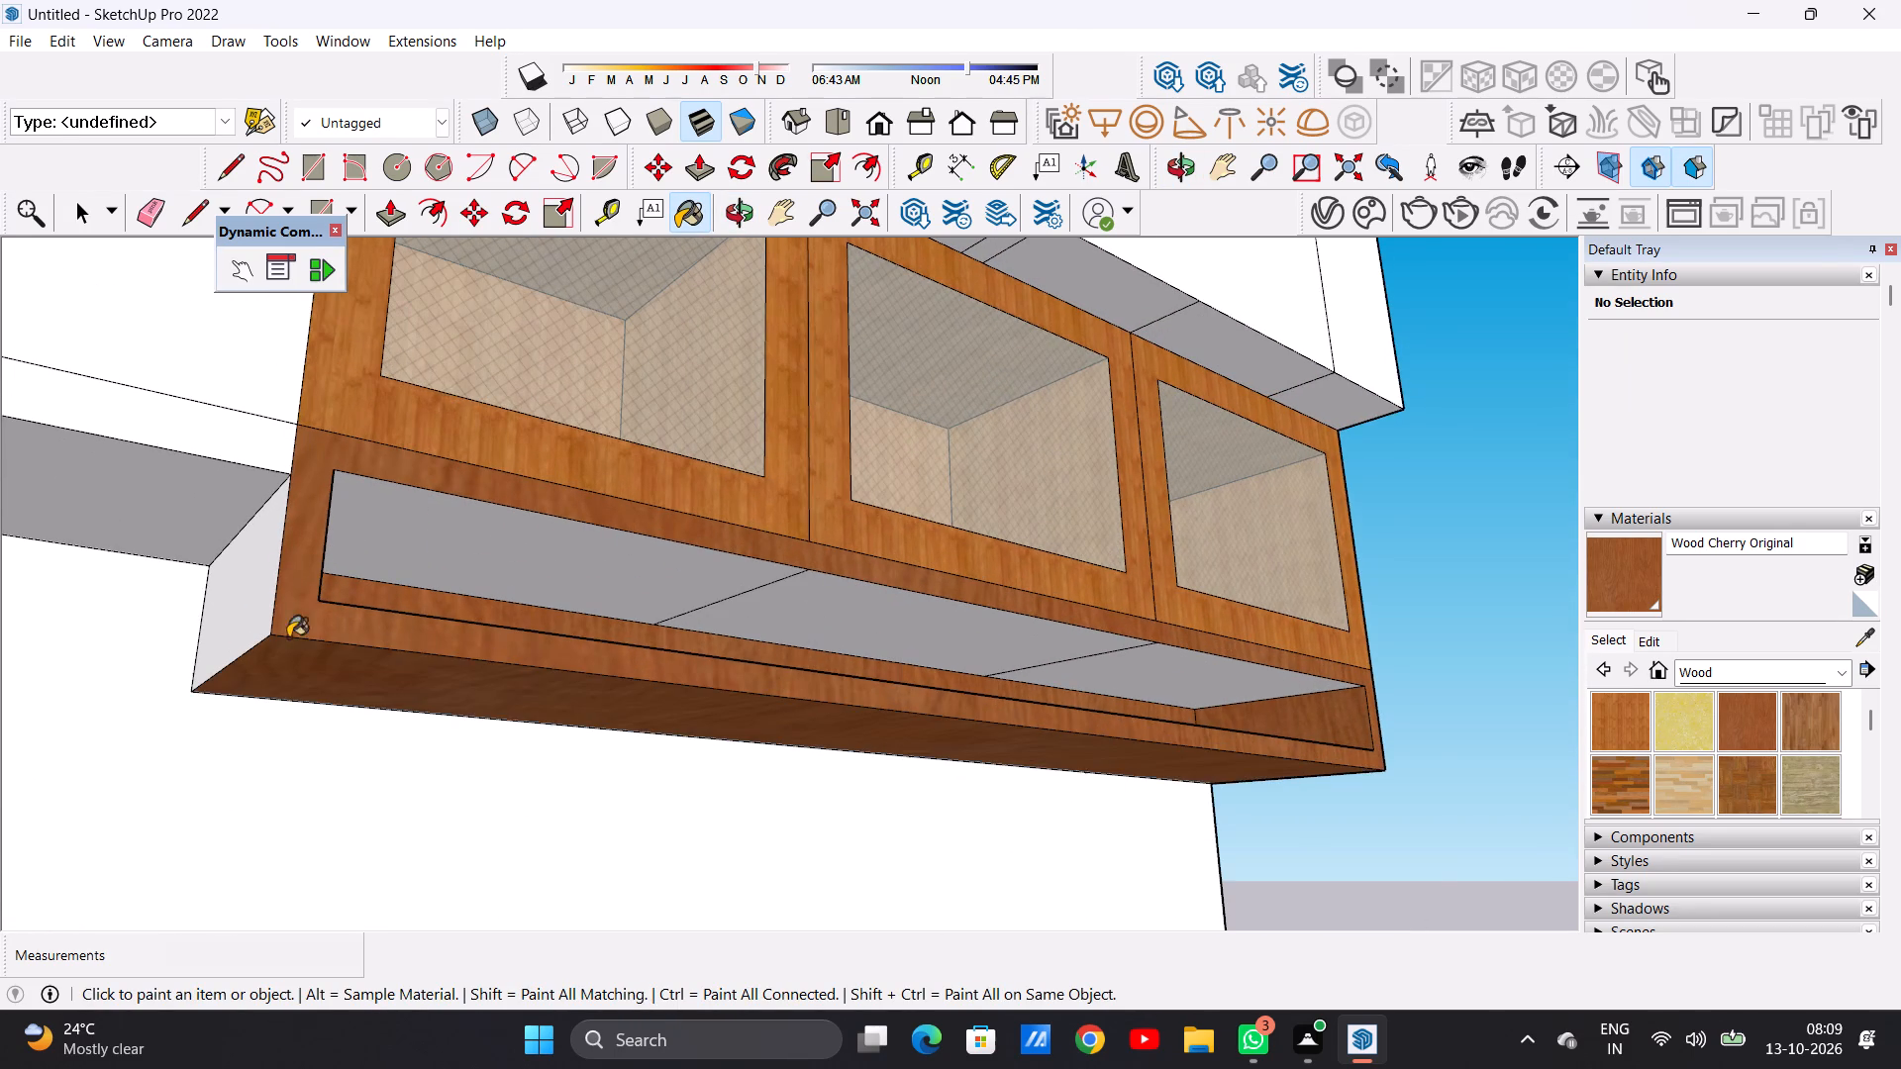
# Paint the outer end of the open shelf beyond the hob, facing away from the window wall, with Wood Cherry Original.
pyautogui.scroll(-11, 375, 697)
pyautogui.moveTo(1062, 718); pyautogui.dragTo(365, 863, button='middle')
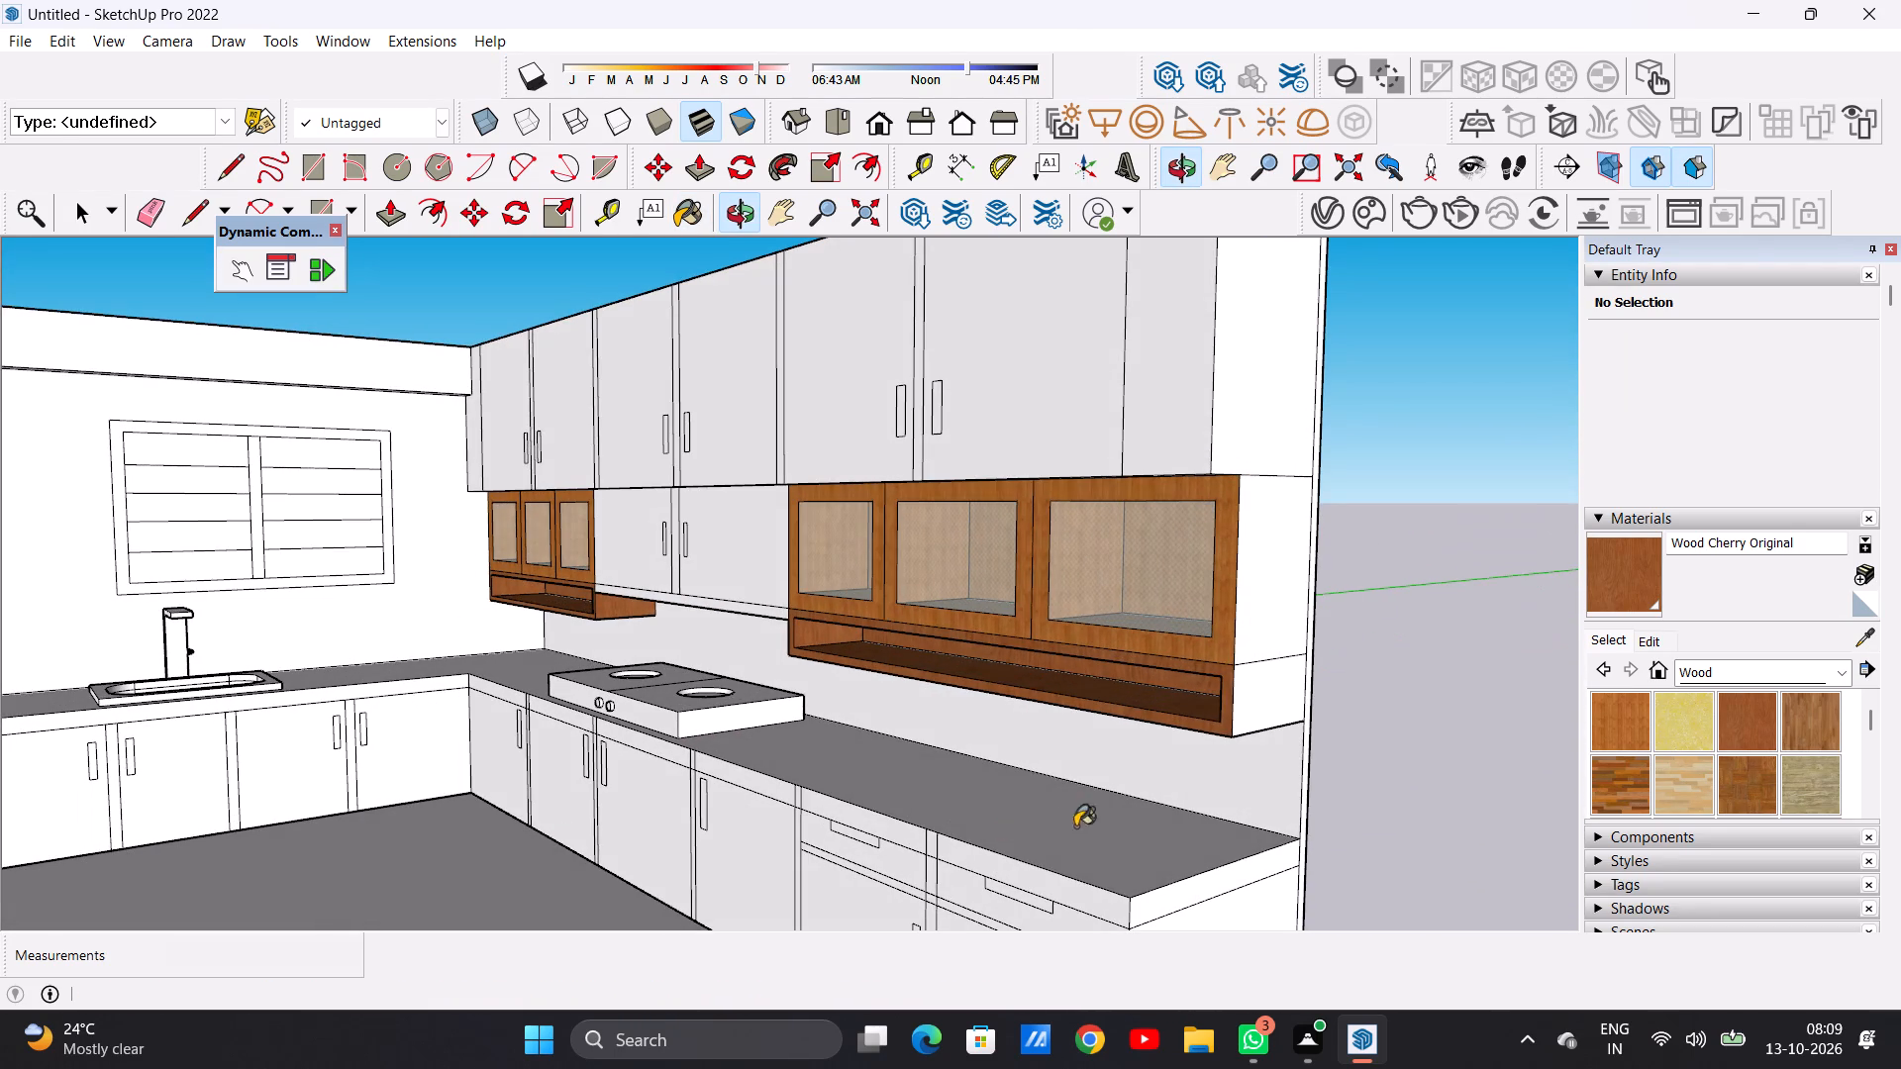
pyautogui.click(1241, 706)
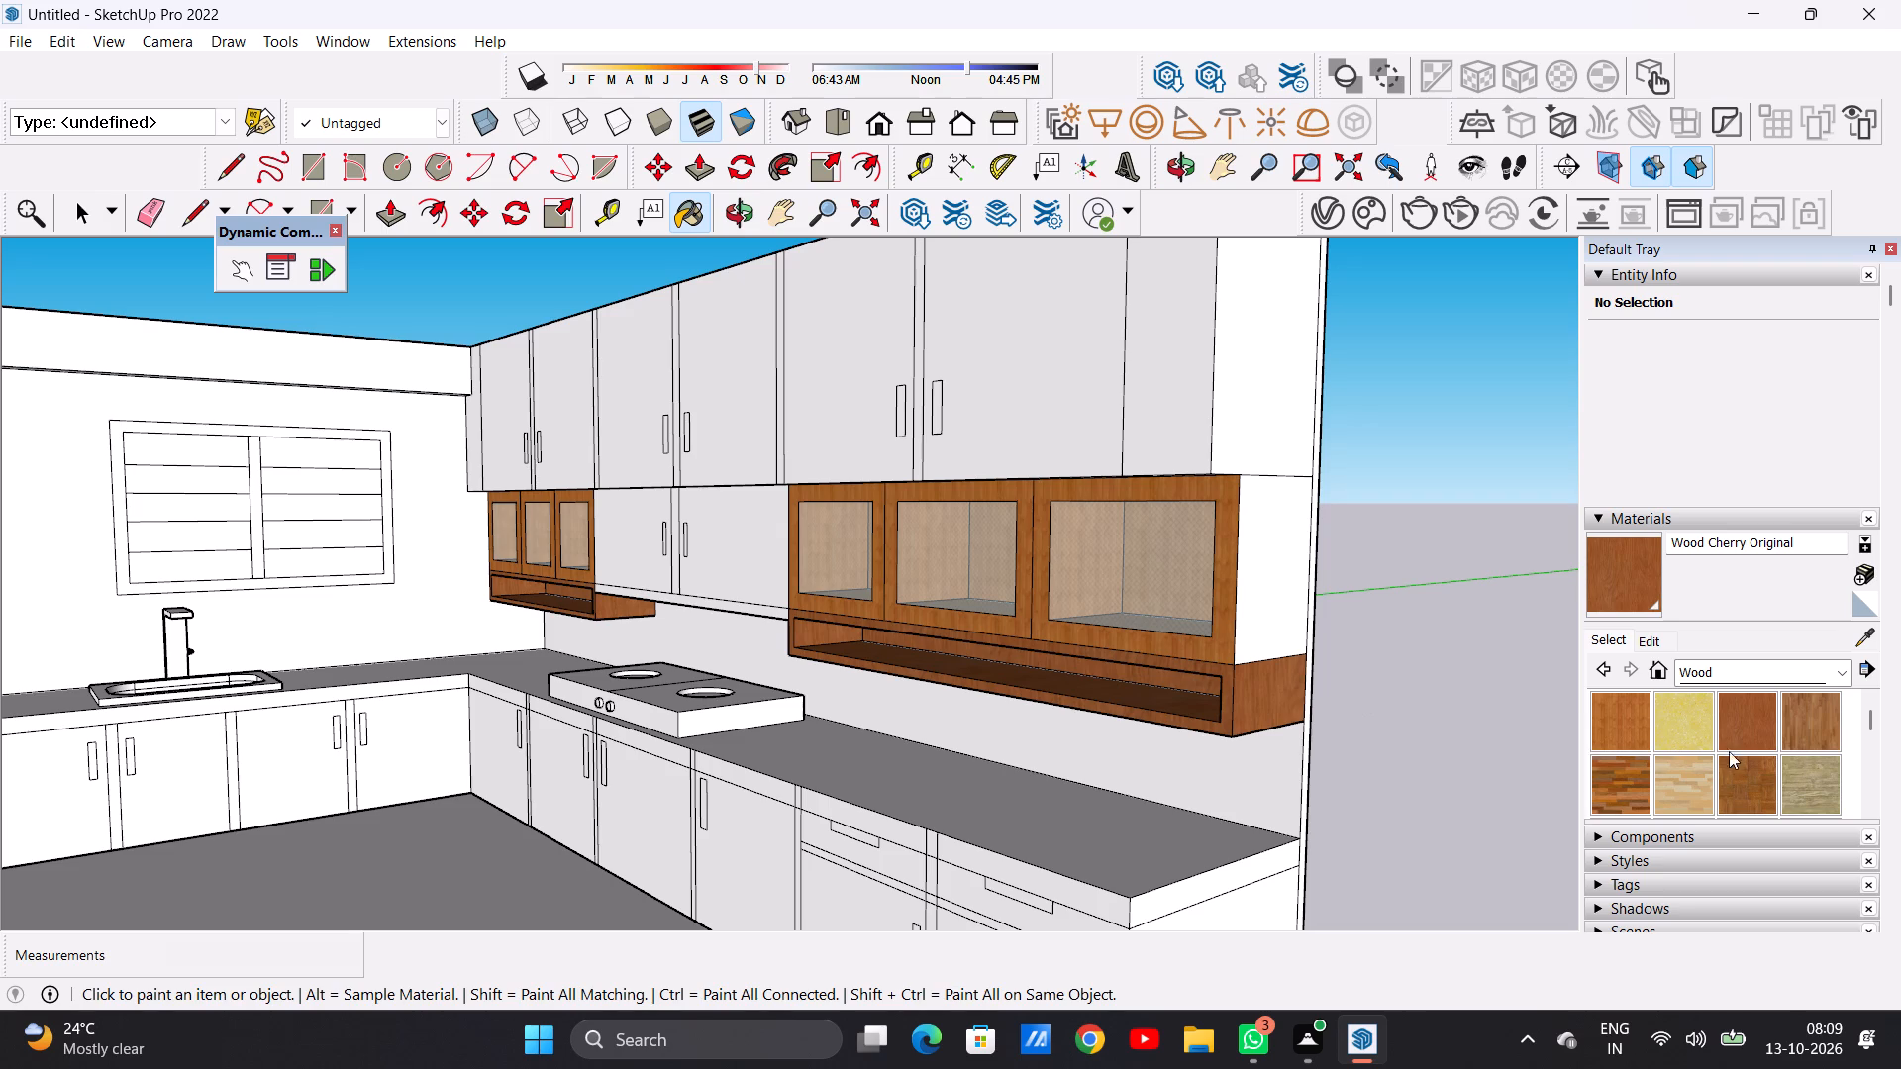
# Paint the outer end of the glass-fronted niche unit above that shelf with Wood Bamboo.
pyautogui.click(1594, 722)
pyautogui.click(1261, 589)
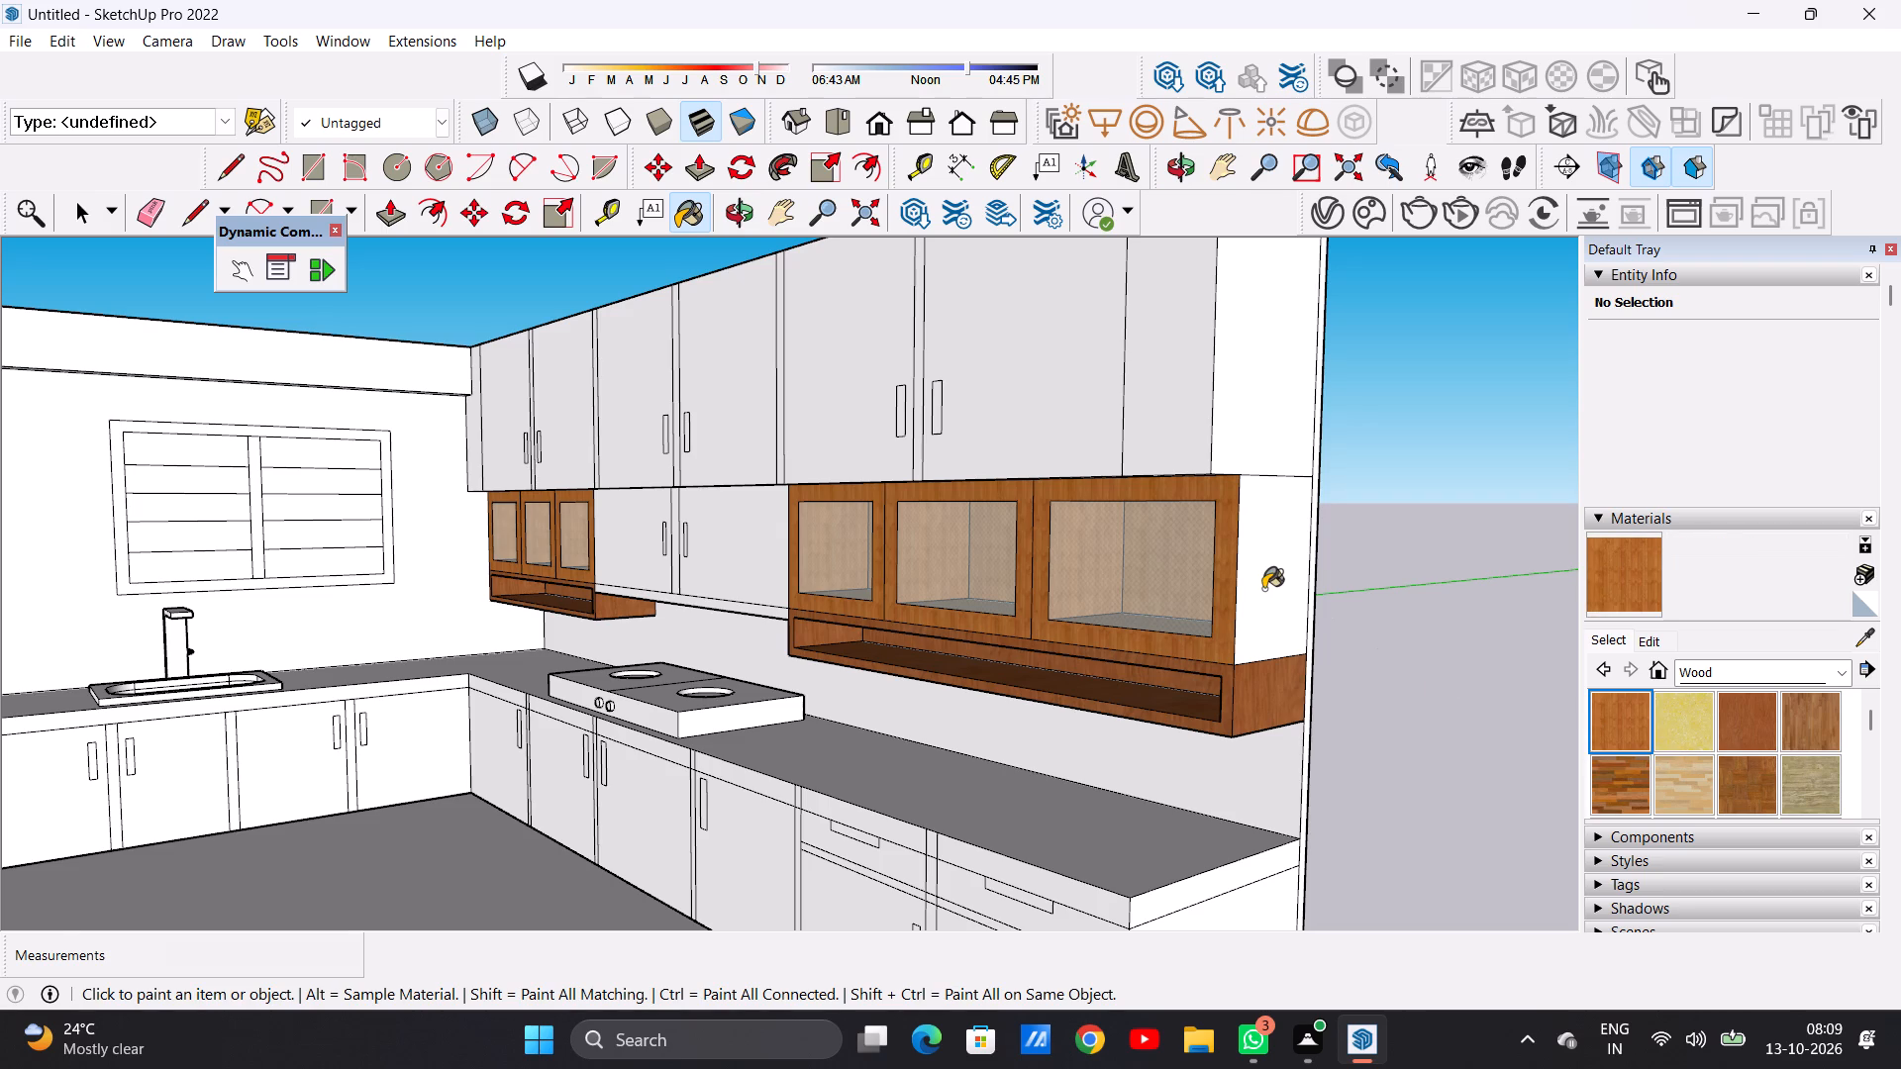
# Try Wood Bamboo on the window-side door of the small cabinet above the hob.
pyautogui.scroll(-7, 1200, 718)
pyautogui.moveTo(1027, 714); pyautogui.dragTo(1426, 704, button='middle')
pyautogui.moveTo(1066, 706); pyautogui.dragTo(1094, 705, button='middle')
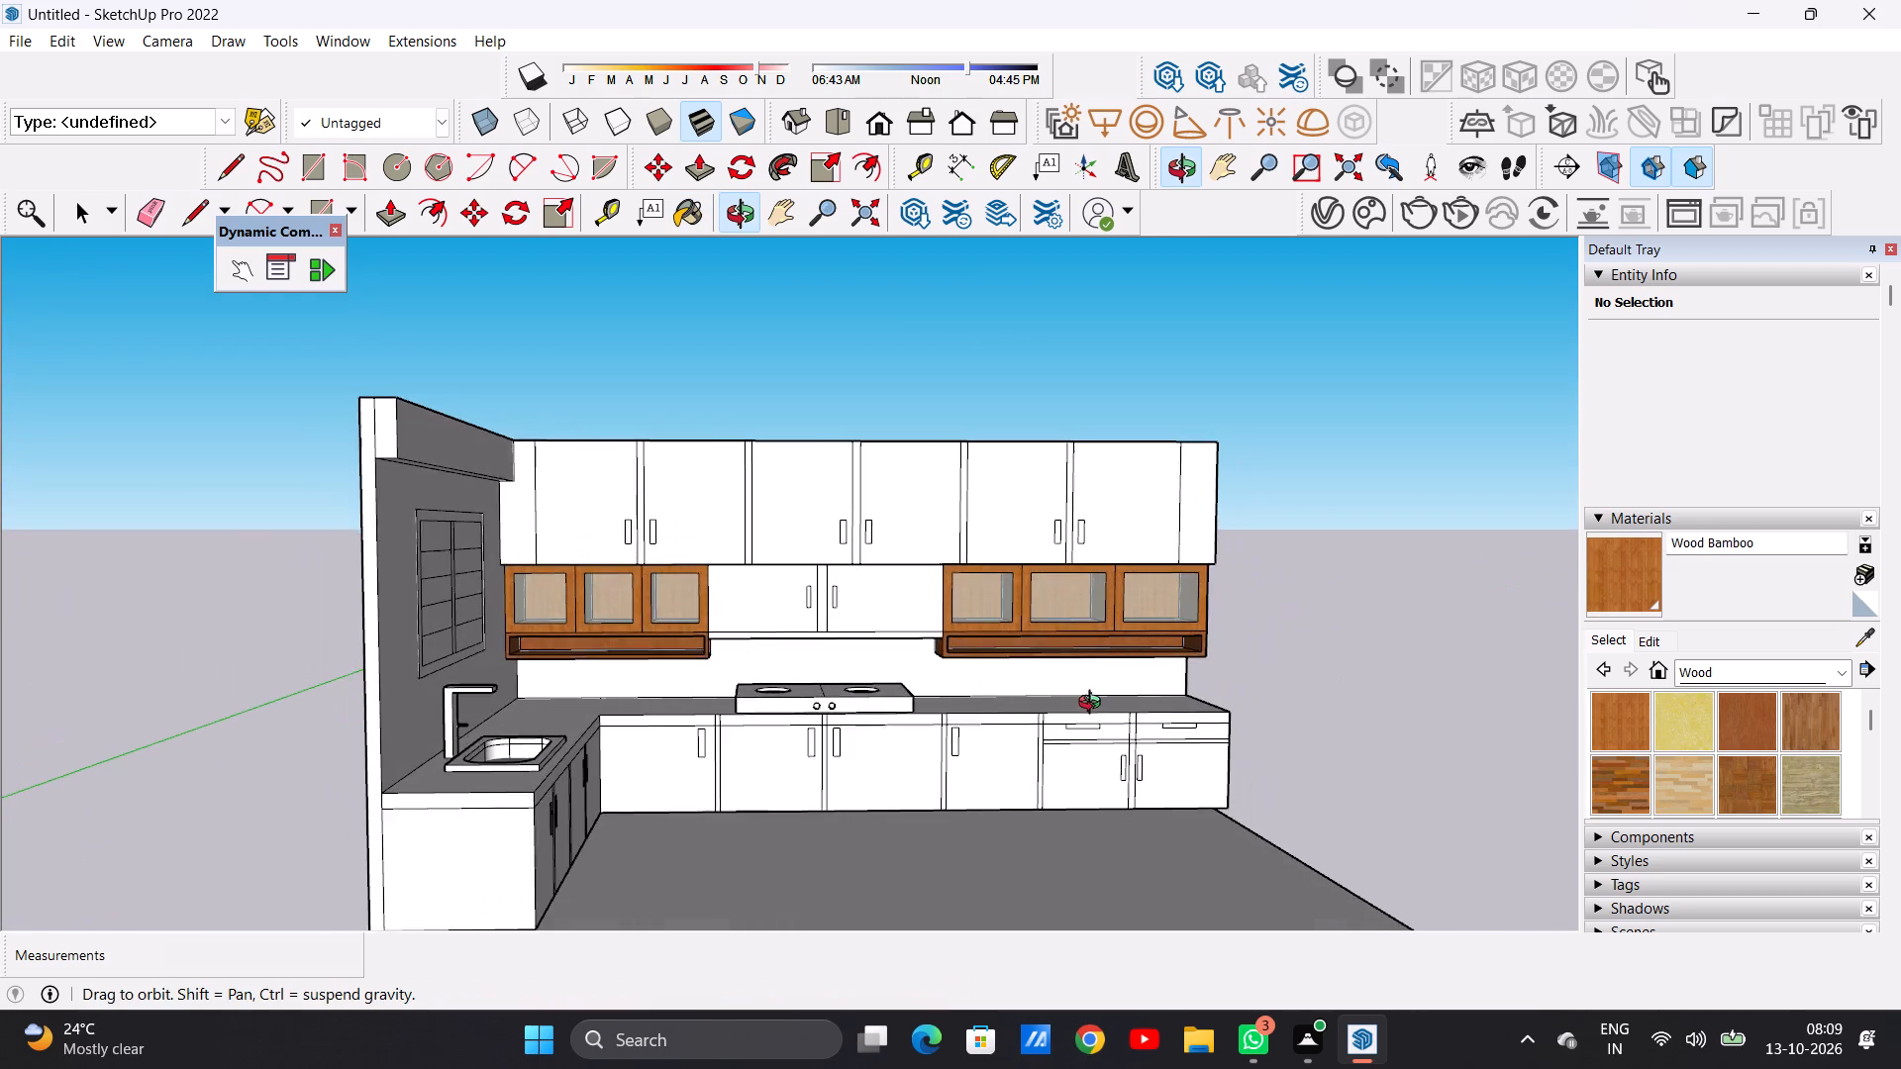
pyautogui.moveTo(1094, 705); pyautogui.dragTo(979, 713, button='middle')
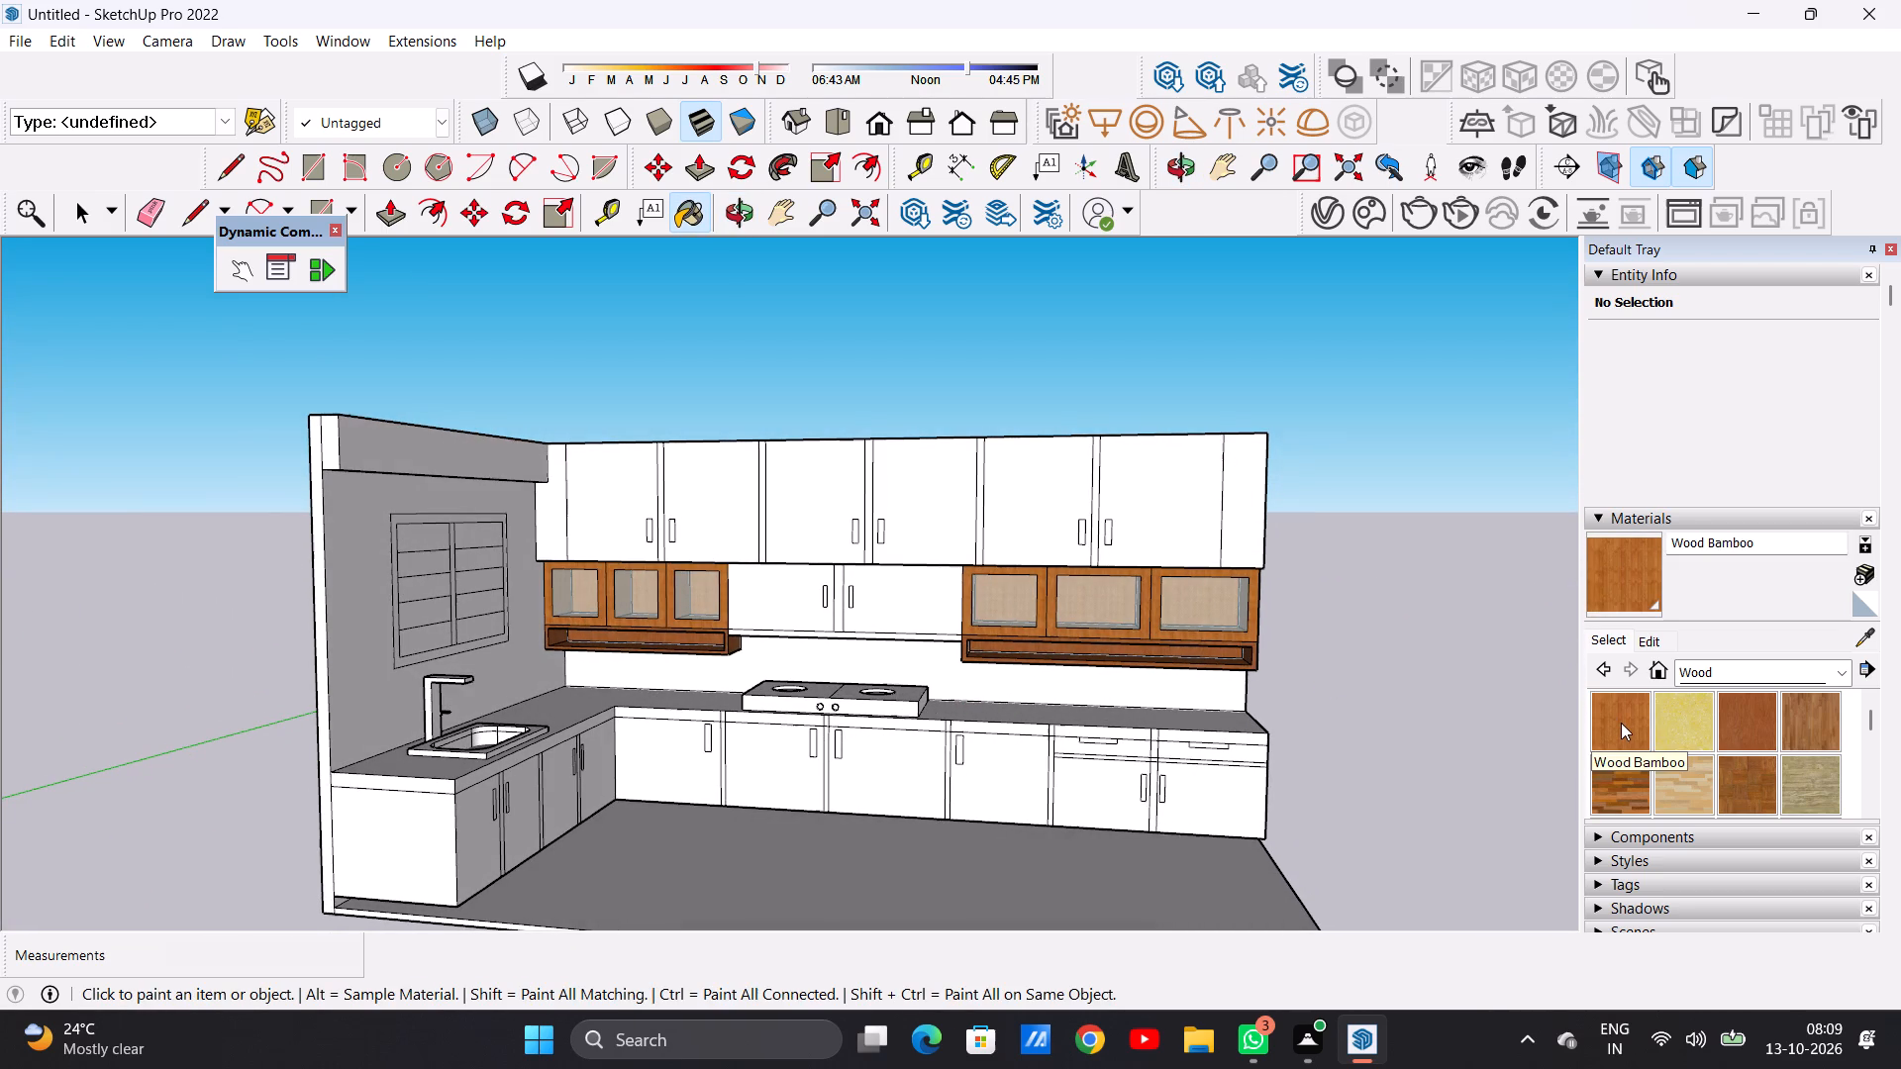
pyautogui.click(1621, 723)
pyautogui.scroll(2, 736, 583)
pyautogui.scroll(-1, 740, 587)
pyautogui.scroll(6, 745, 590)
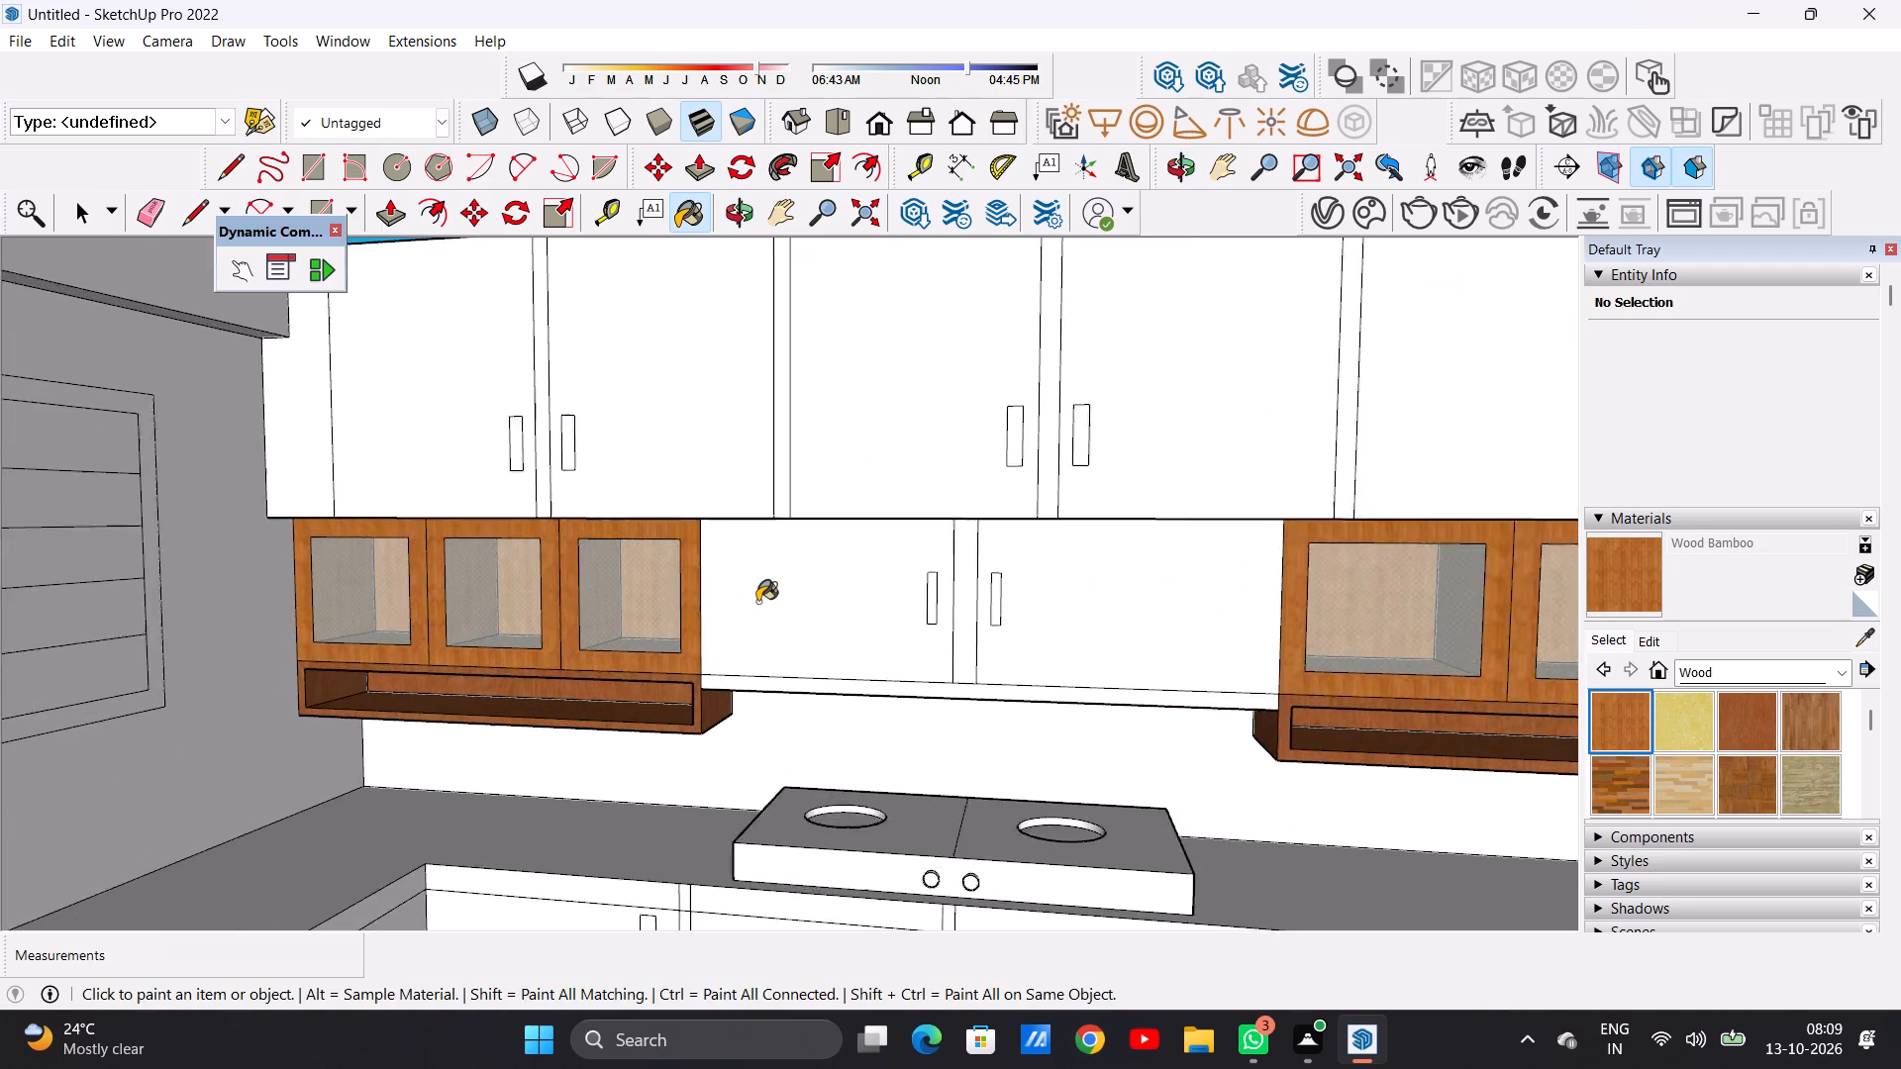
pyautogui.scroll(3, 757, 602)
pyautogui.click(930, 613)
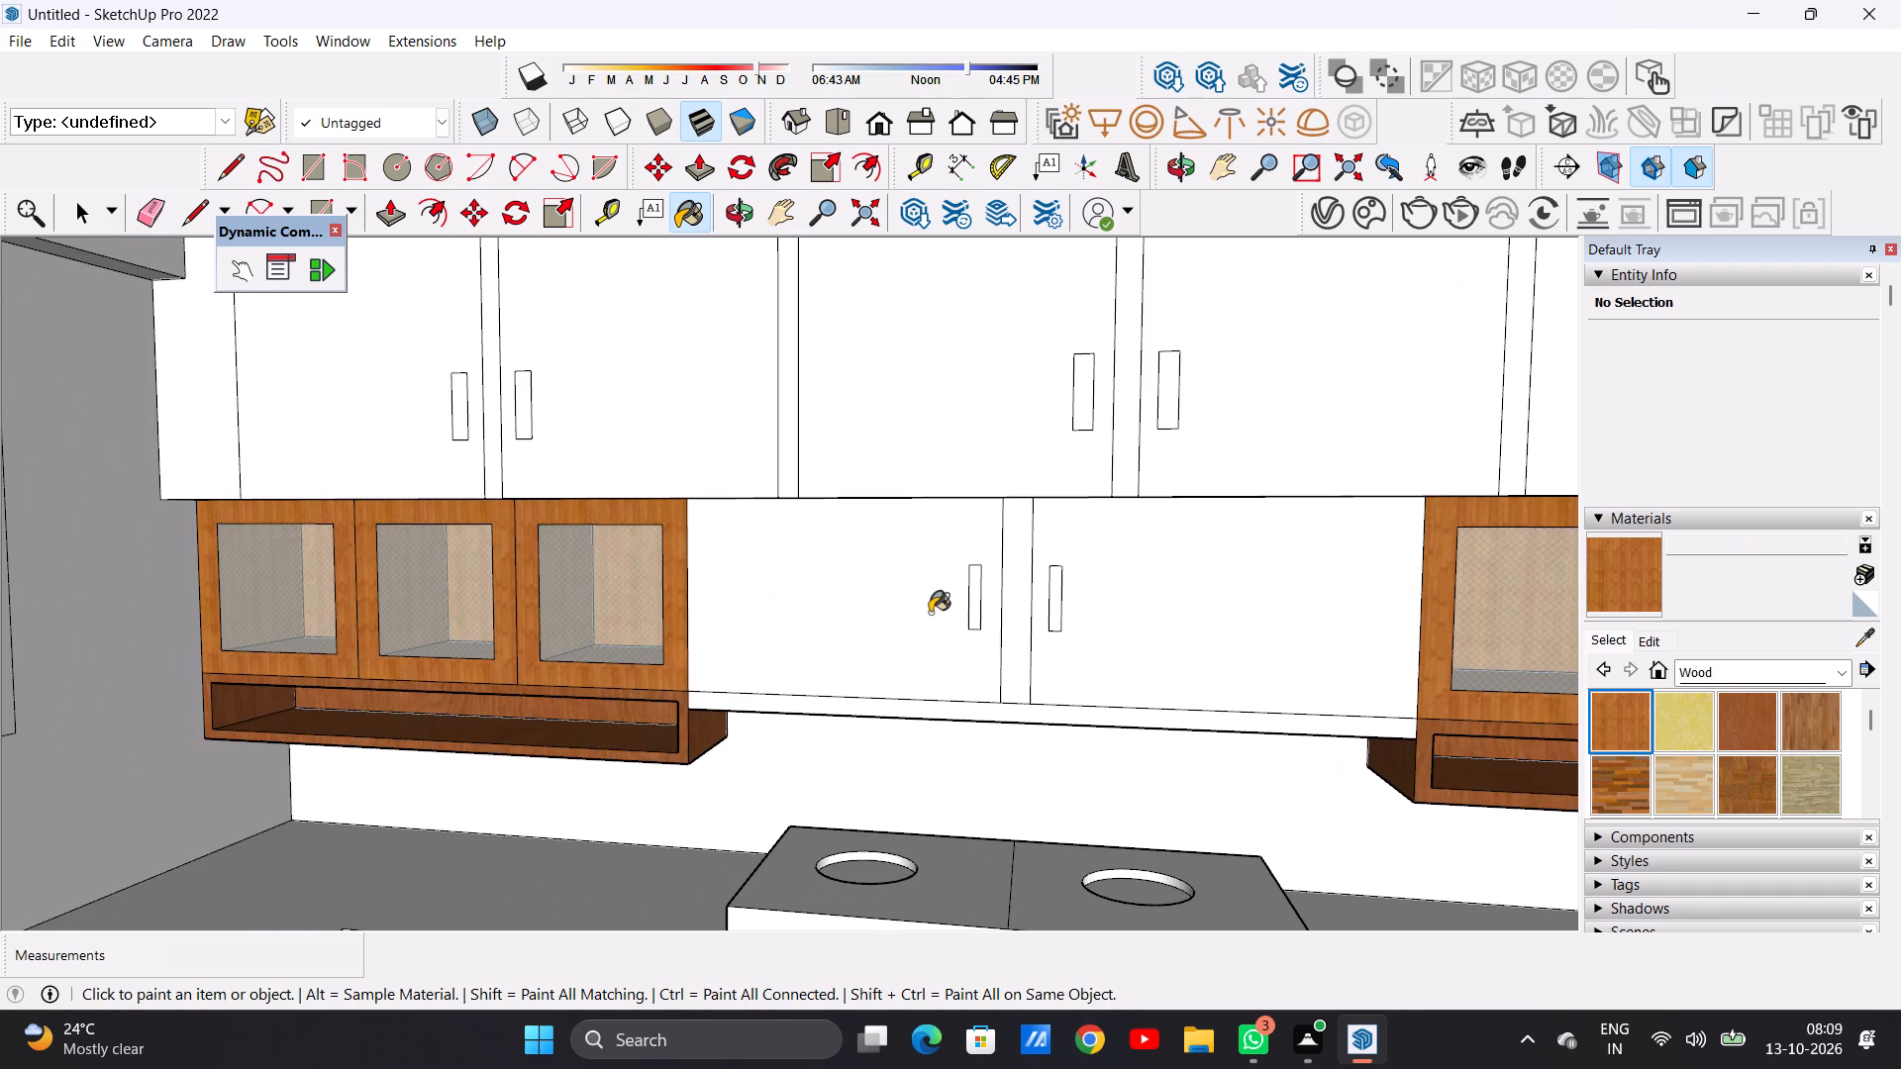
# Paint both doors of the small cabinet above the hob with Wood Cherry Original.
pyautogui.scroll(-6, 809, 620)
pyautogui.moveTo(808, 636); pyautogui.dragTo(882, 648, button='middle')
pyautogui.middleClick(880, 648)
pyautogui.click(1732, 719)
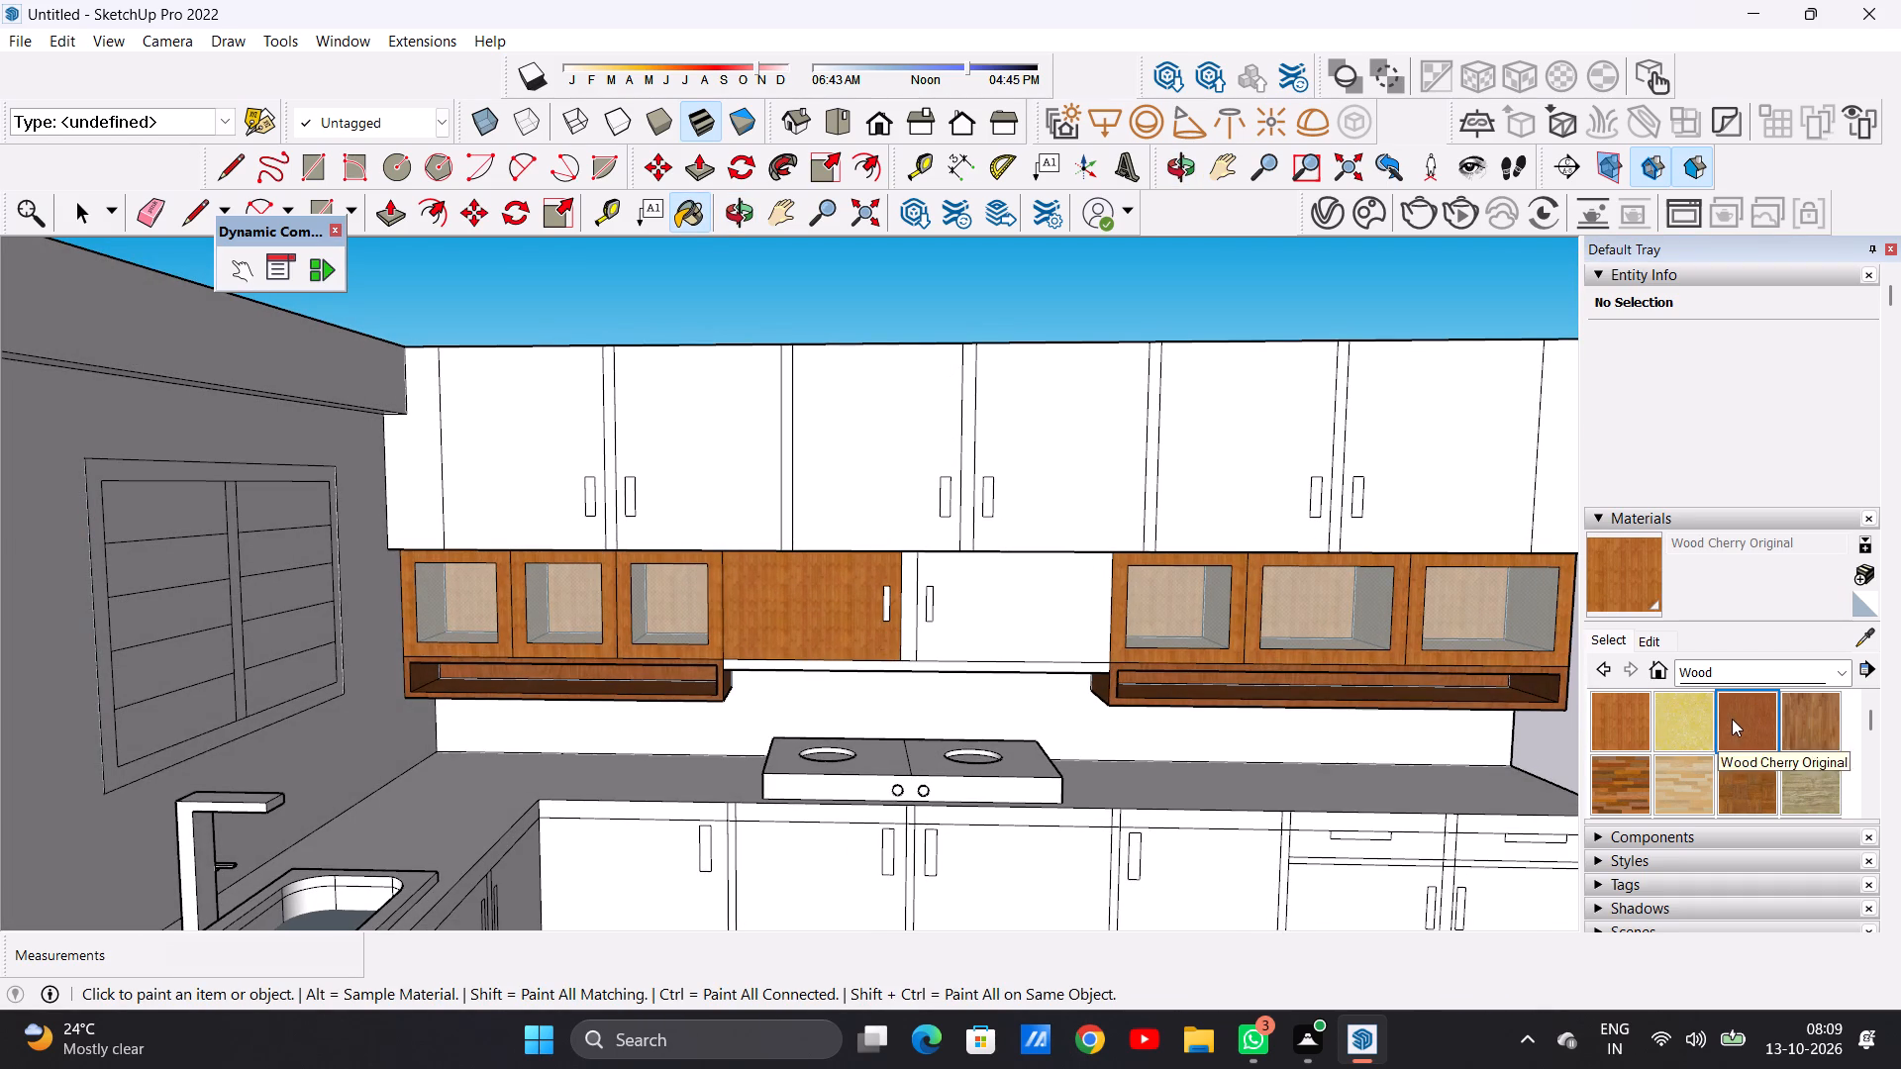
pyautogui.click(846, 621)
pyautogui.click(1008, 626)
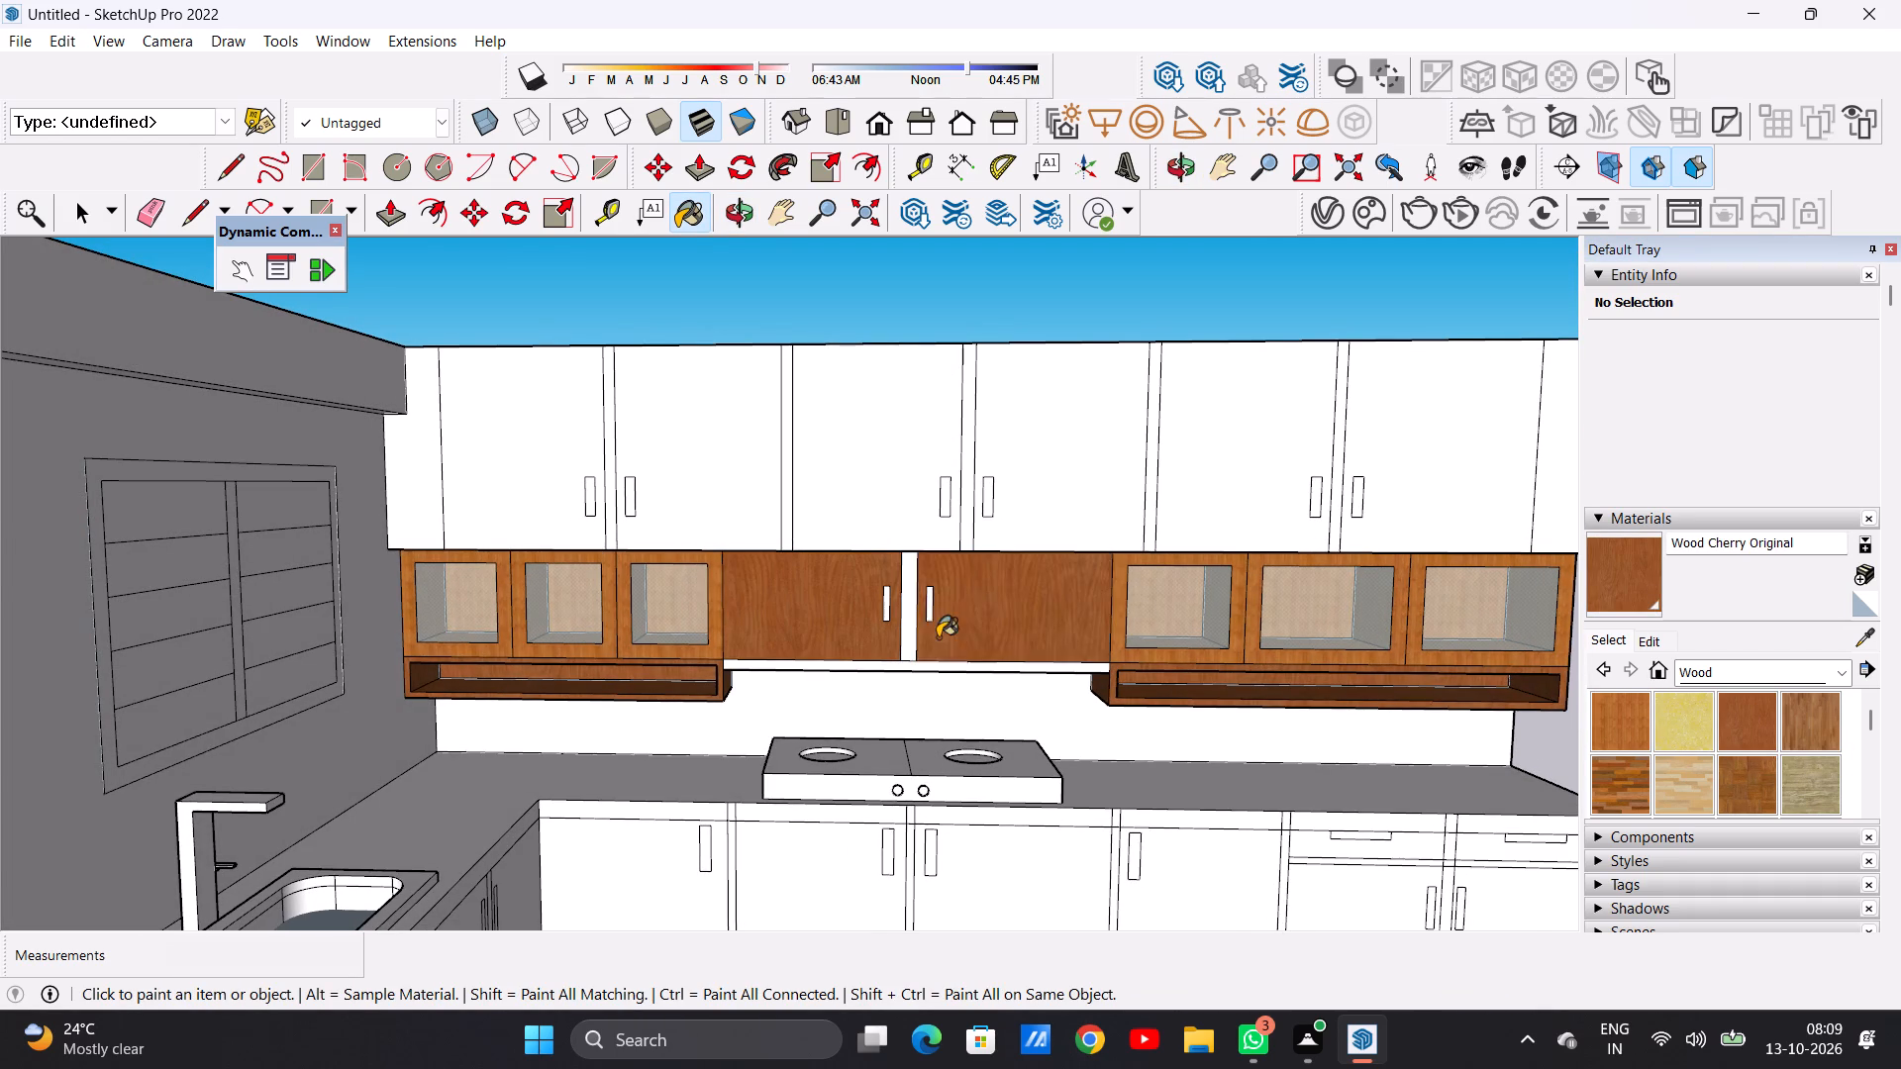
# Examine the gap strip, bottom rail and underside of the cabinet above the hob, and the whole kitchen front.
pyautogui.scroll(7, 916, 636)
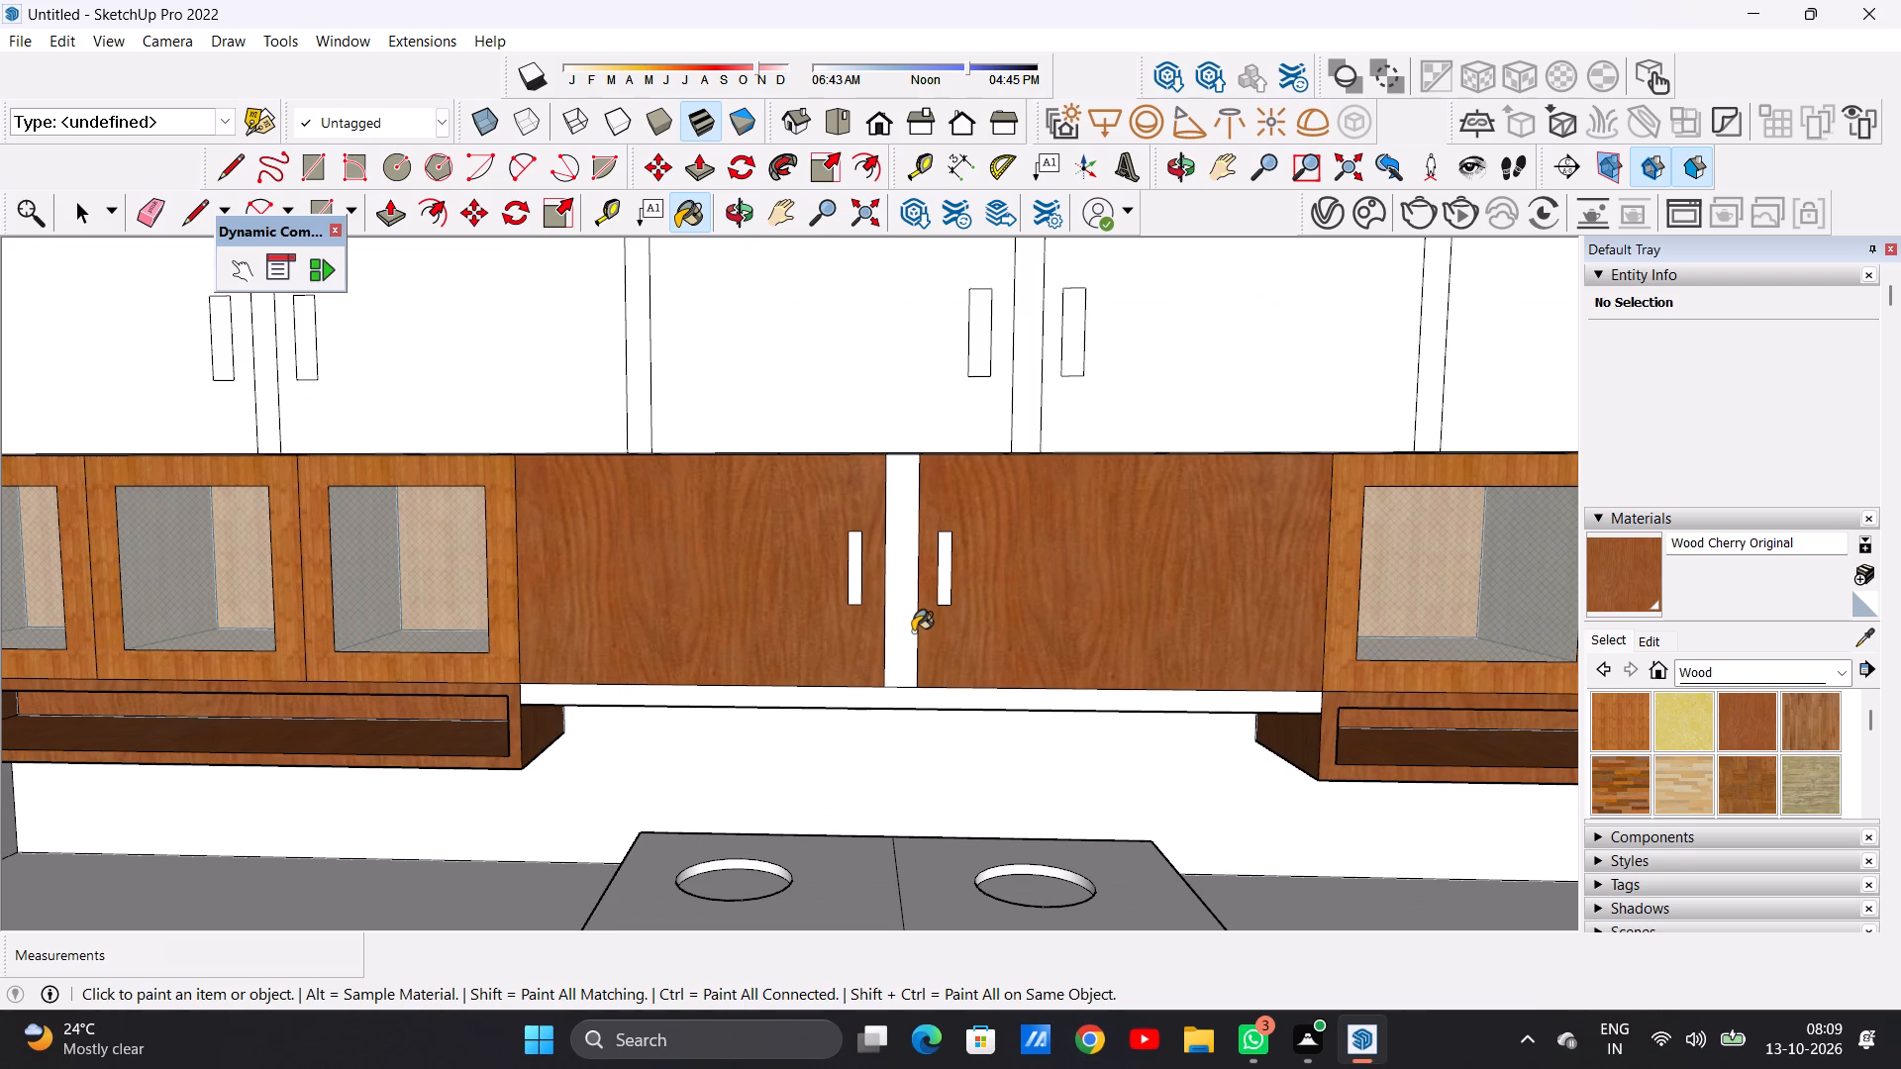
pyautogui.scroll(-7, 919, 641)
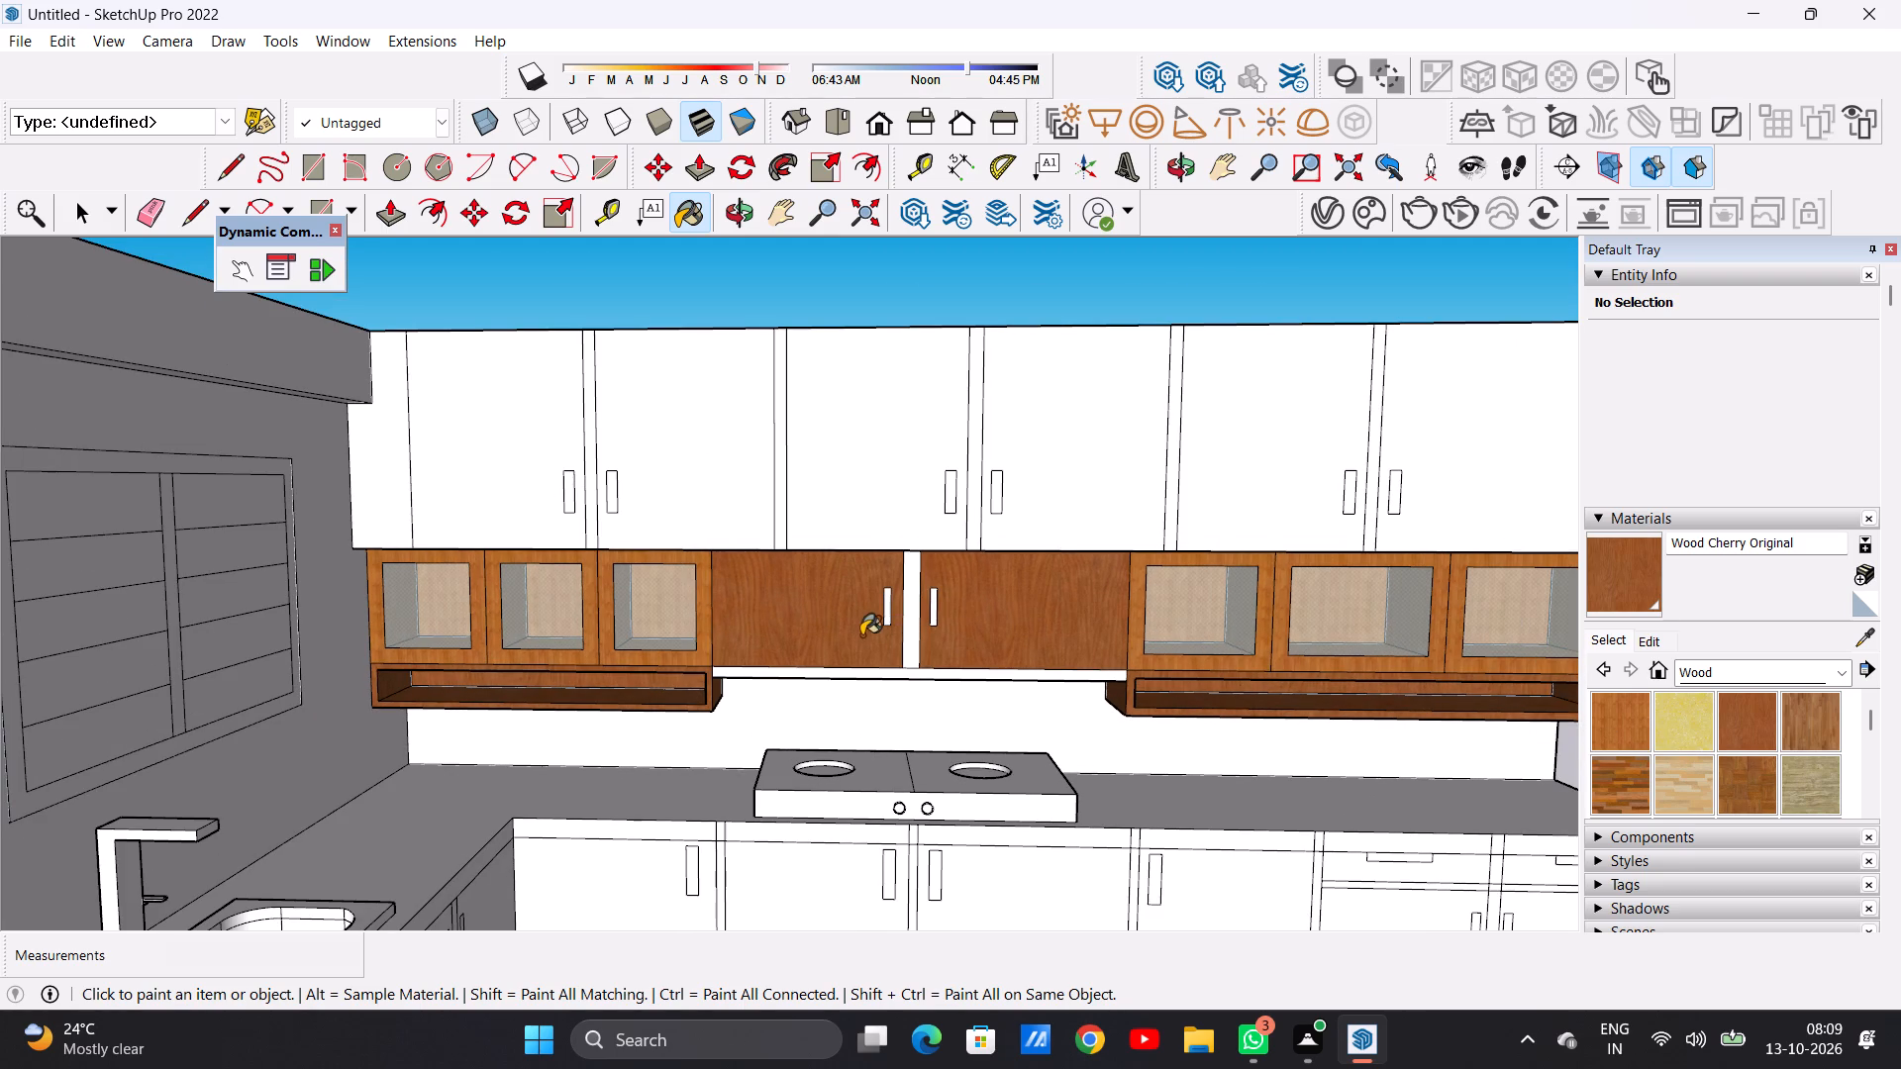
pyautogui.scroll(-1, 918, 628)
pyautogui.moveTo(951, 704); pyautogui.dragTo(969, 563, button='middle')
pyautogui.scroll(6, 876, 706)
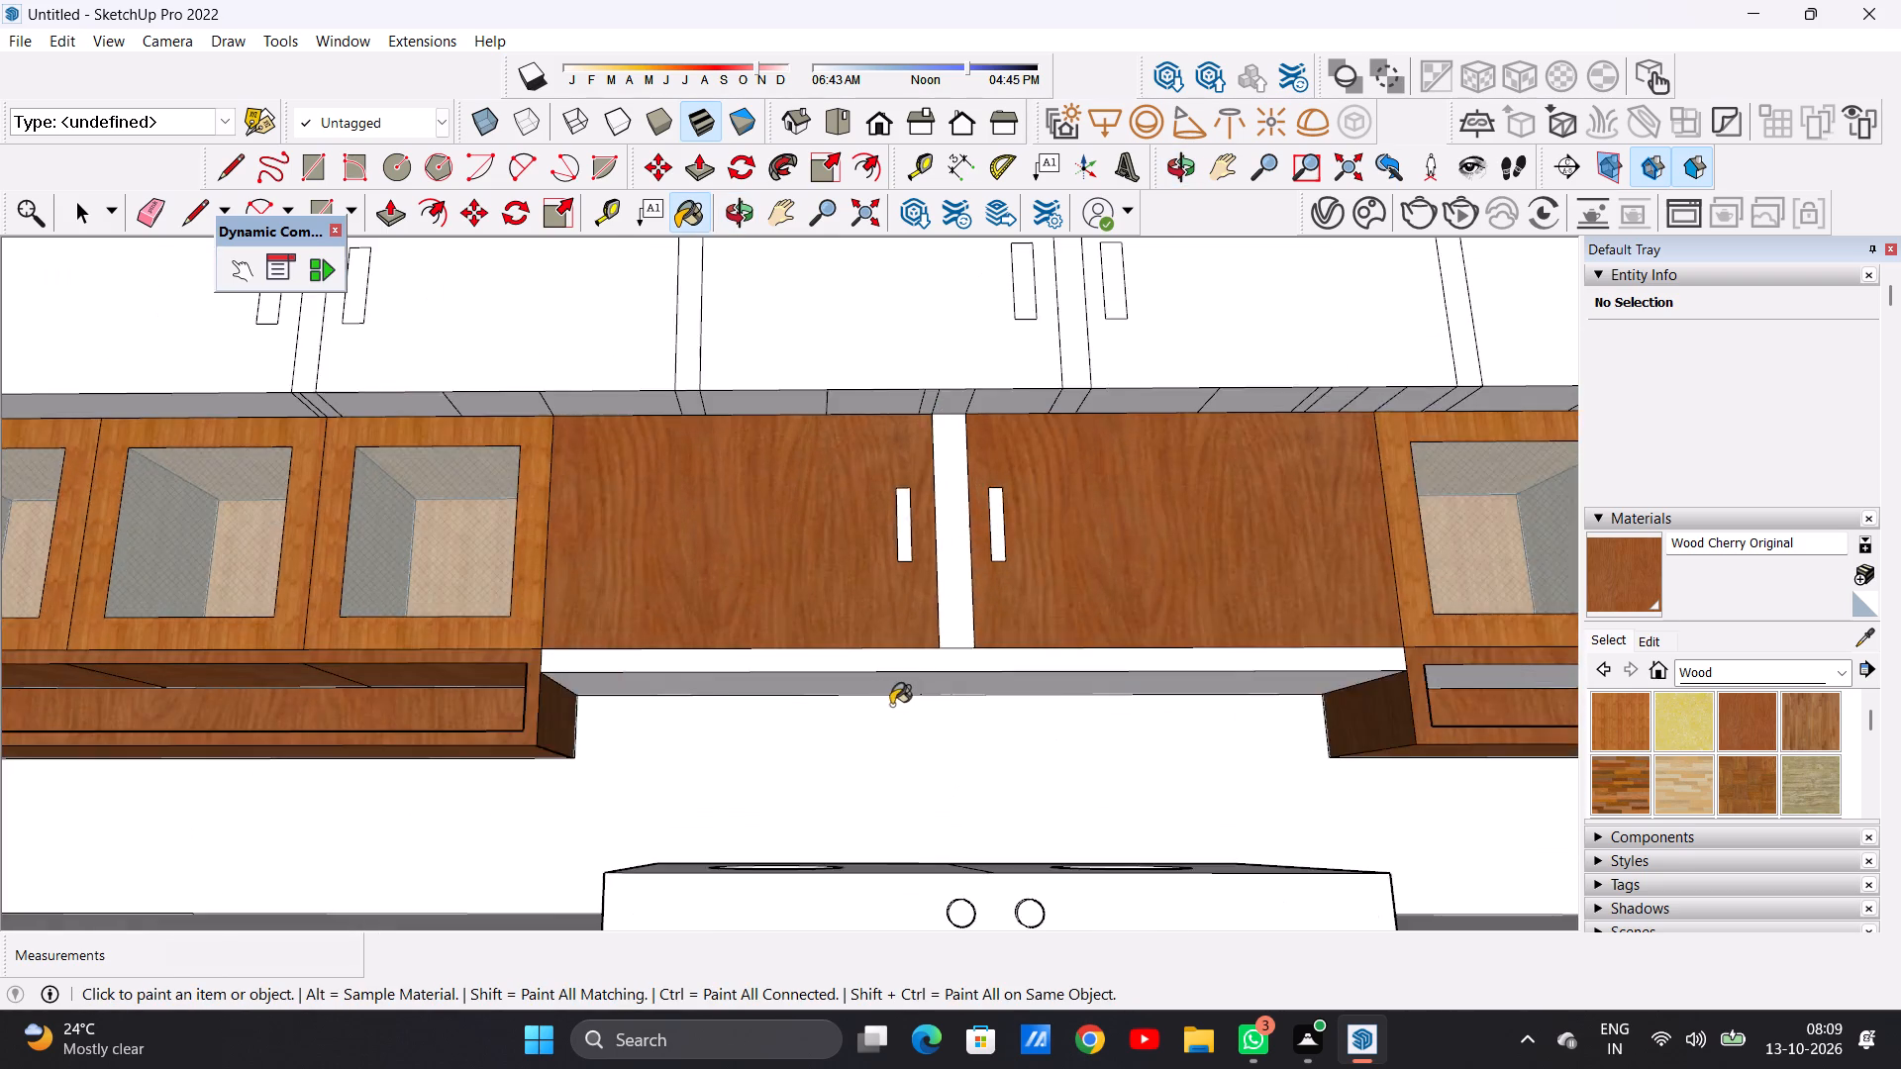
pyautogui.scroll(7, 891, 705)
pyautogui.scroll(-16, 873, 711)
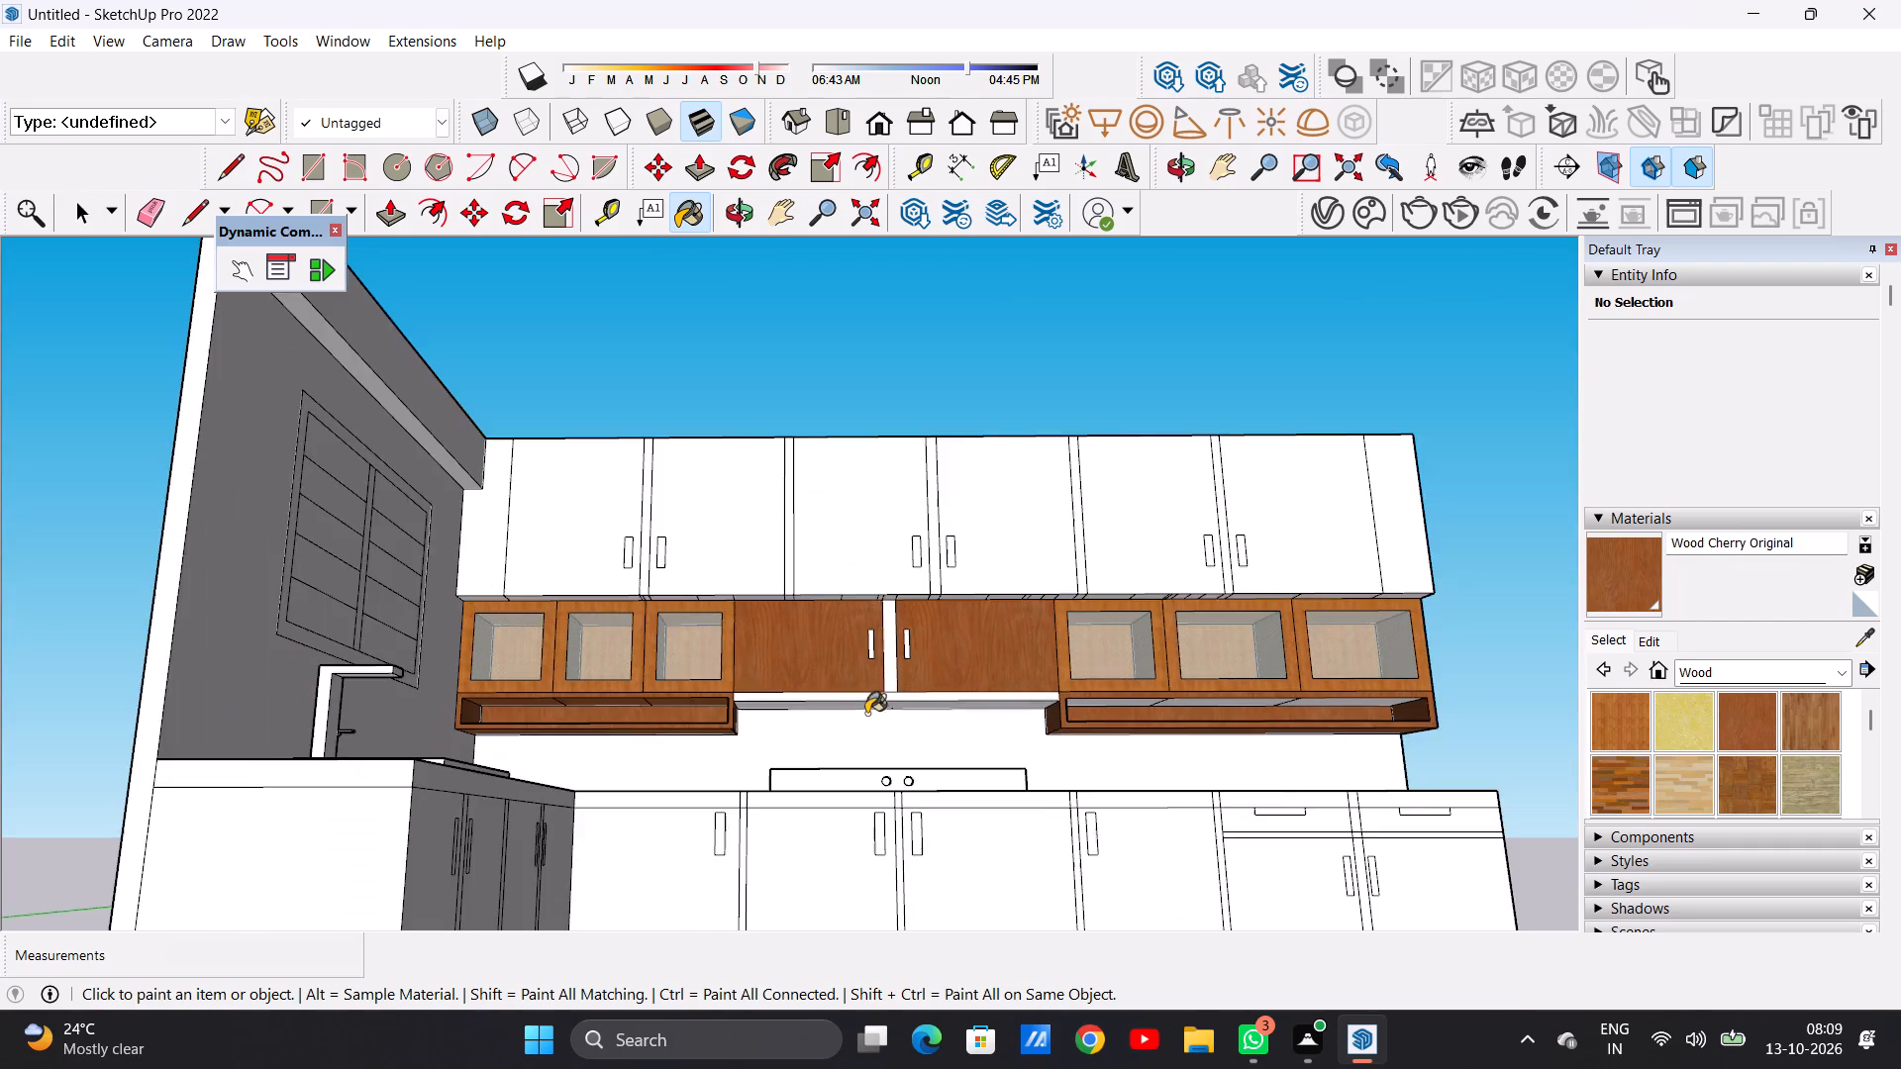
pyautogui.scroll(-1, 866, 714)
pyautogui.moveTo(960, 633); pyautogui.dragTo(963, 748, button='middle')
pyautogui.scroll(-6, 899, 723)
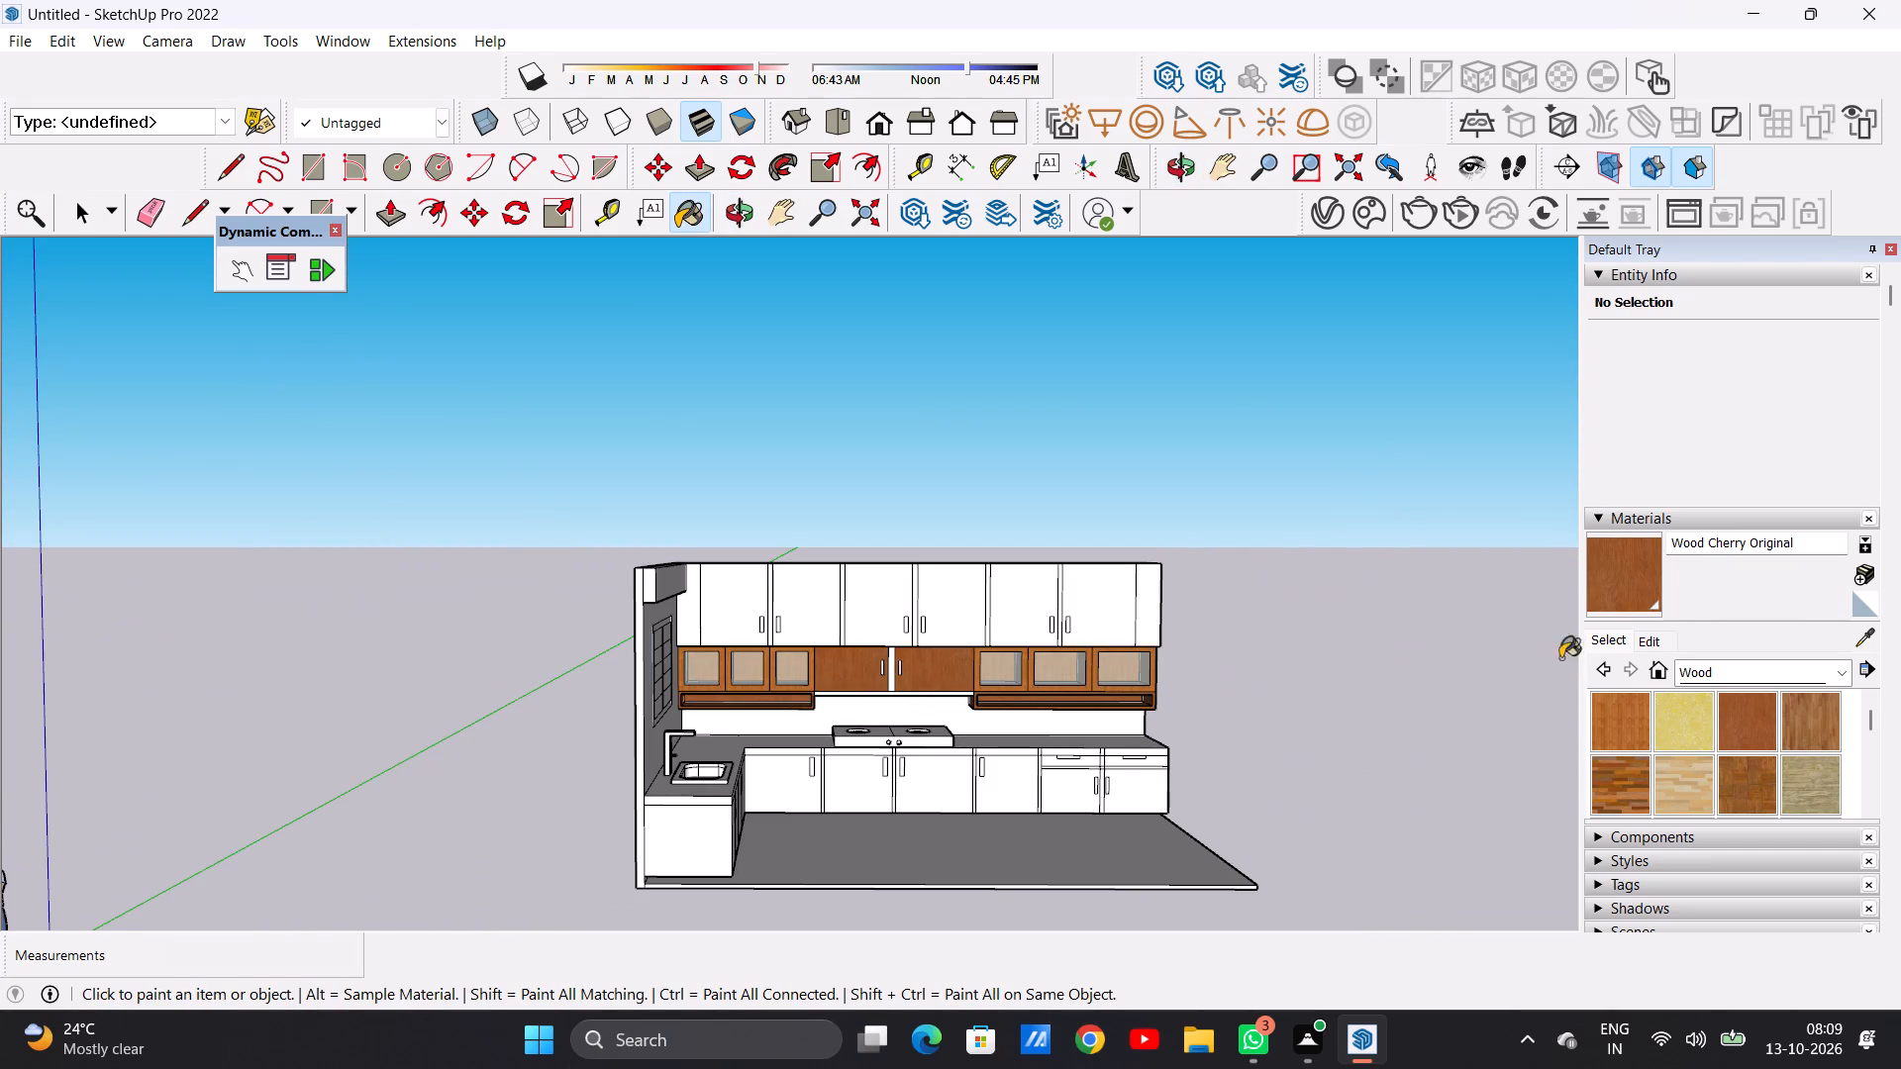
# Paint the filler panel and the first door at the window end of the top cabinets with Wood Bamboo.
pyautogui.scroll(-1, 1675, 769)
pyautogui.scroll(1, 1675, 769)
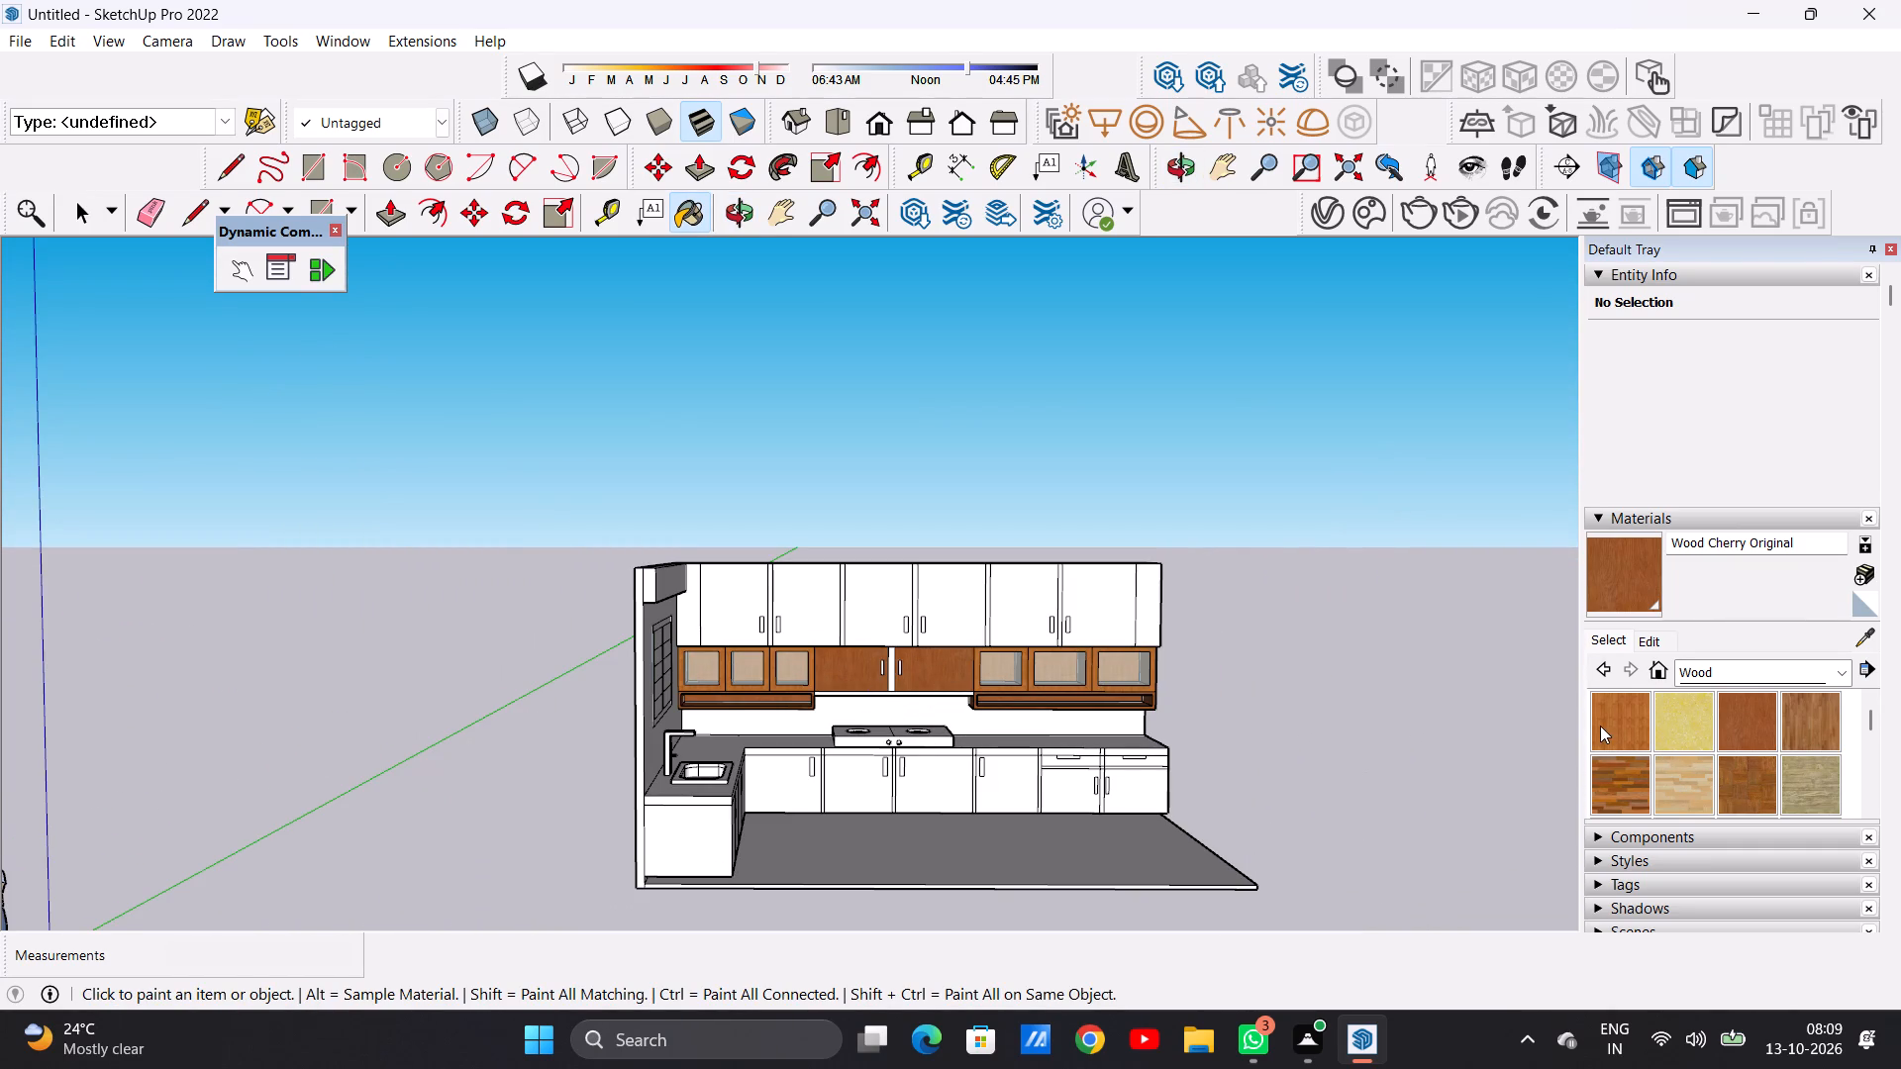
pyautogui.click(1603, 726)
pyautogui.scroll(2, 744, 608)
pyautogui.scroll(-1, 743, 608)
pyautogui.scroll(12, 743, 608)
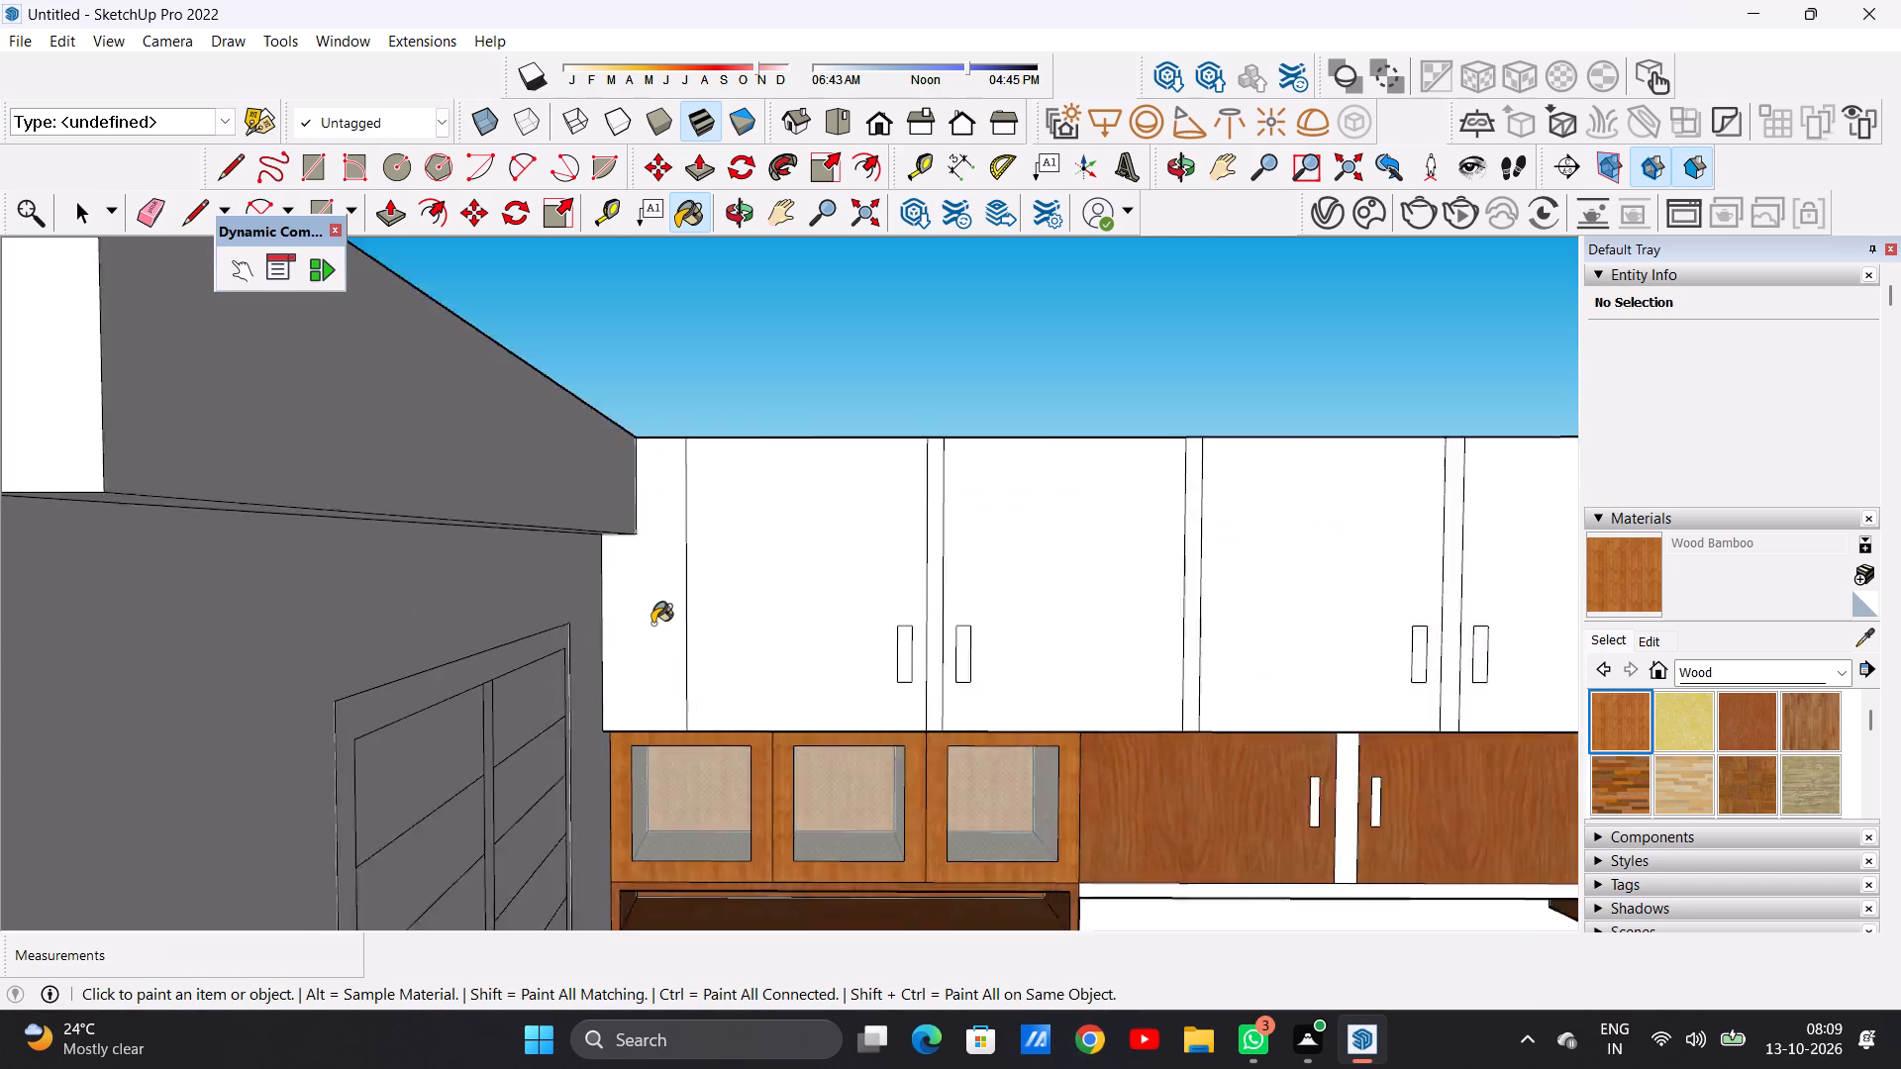
pyautogui.scroll(3, 652, 624)
pyautogui.click(652, 624)
pyautogui.click(932, 613)
# Paint the remaining five top cabinet doors and the filler panel at the far end with Wood Bamboo.
pyautogui.scroll(-6, 763, 645)
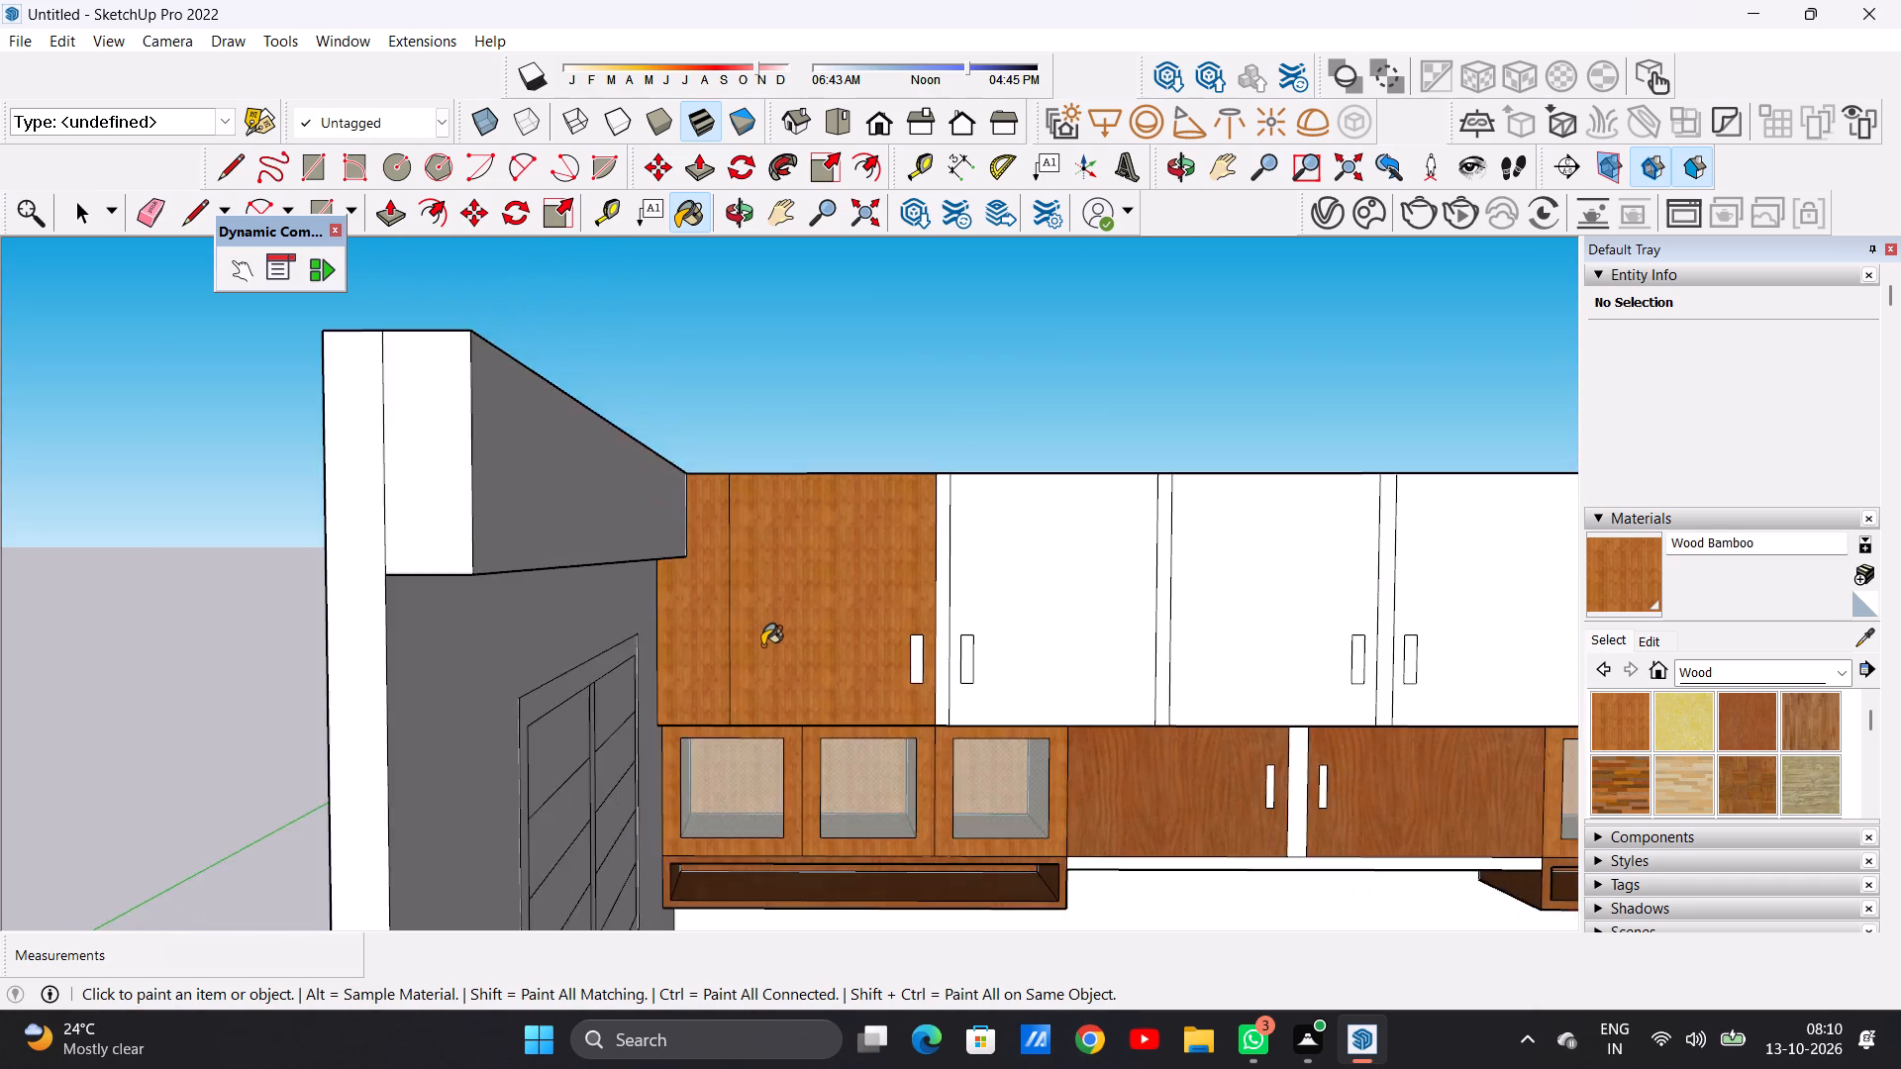
pyautogui.scroll(-5, 762, 645)
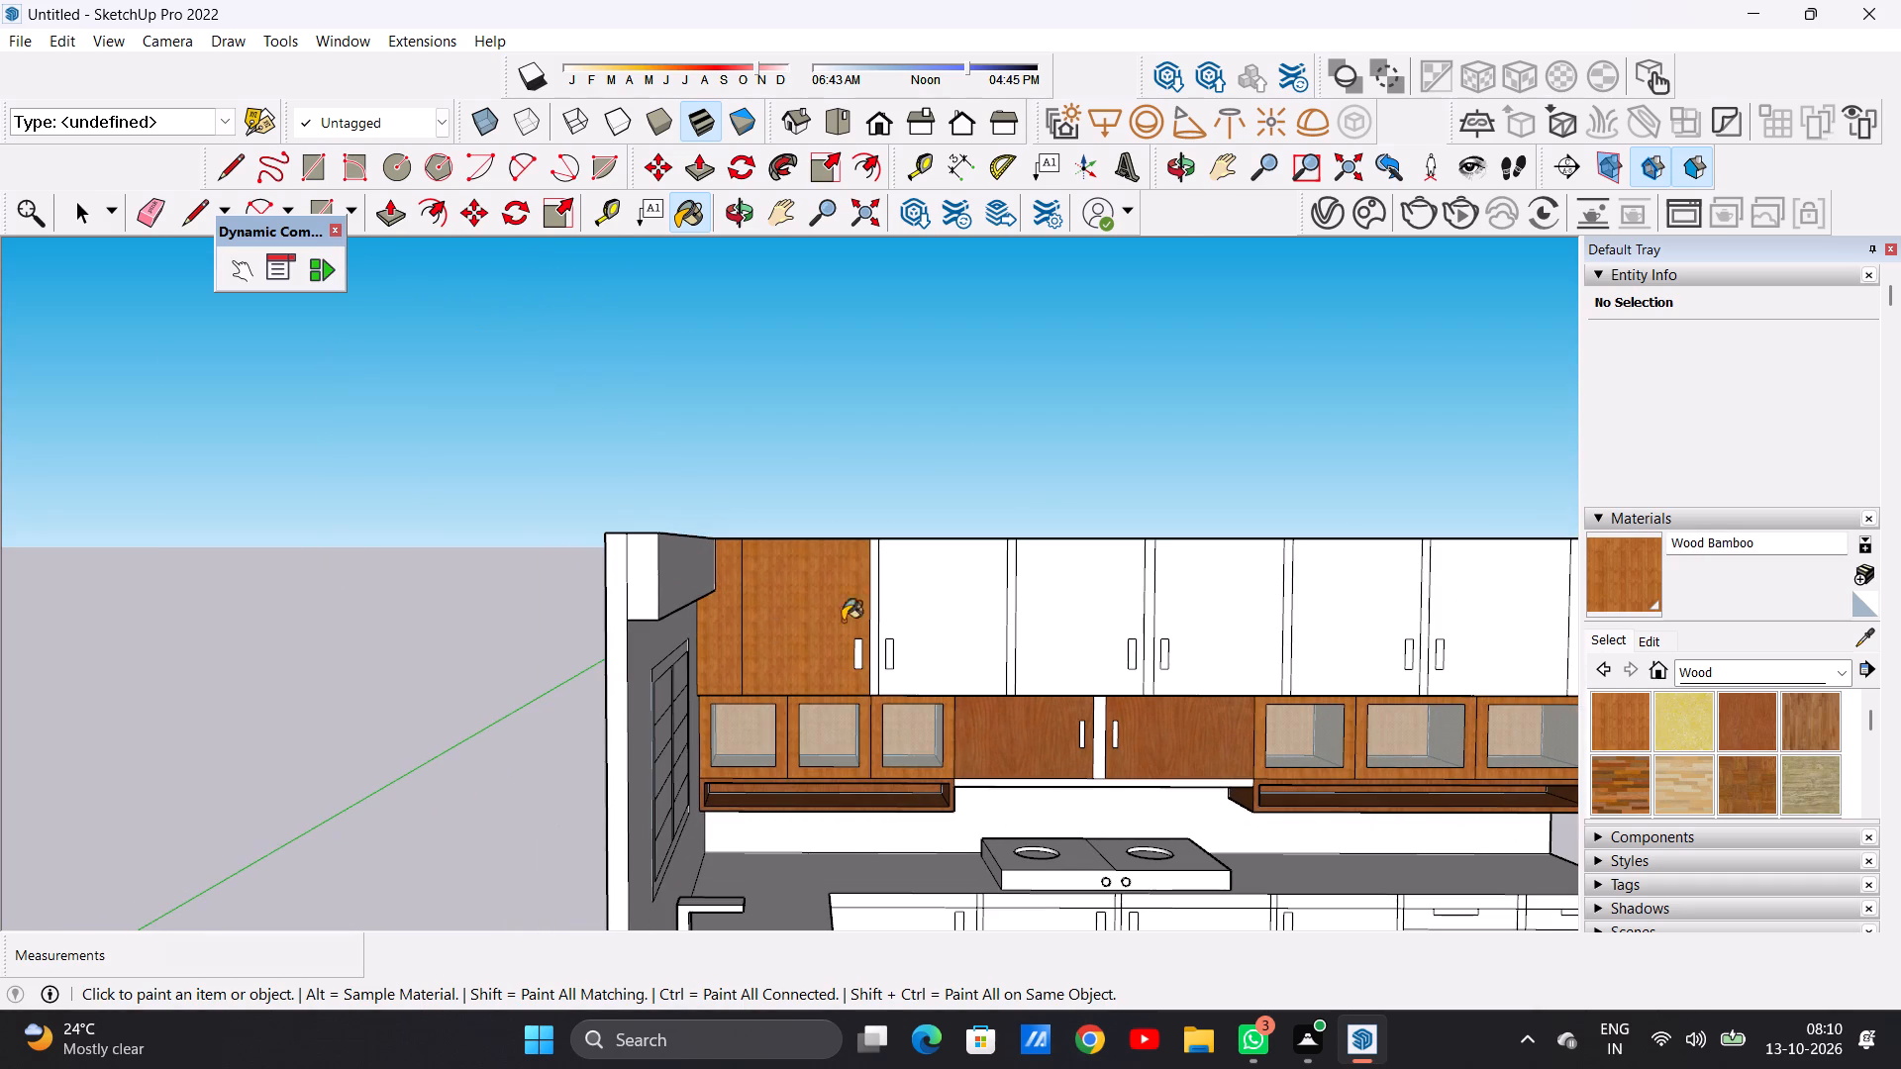
pyautogui.scroll(9, 925, 627)
pyautogui.click(925, 627)
pyautogui.click(1243, 606)
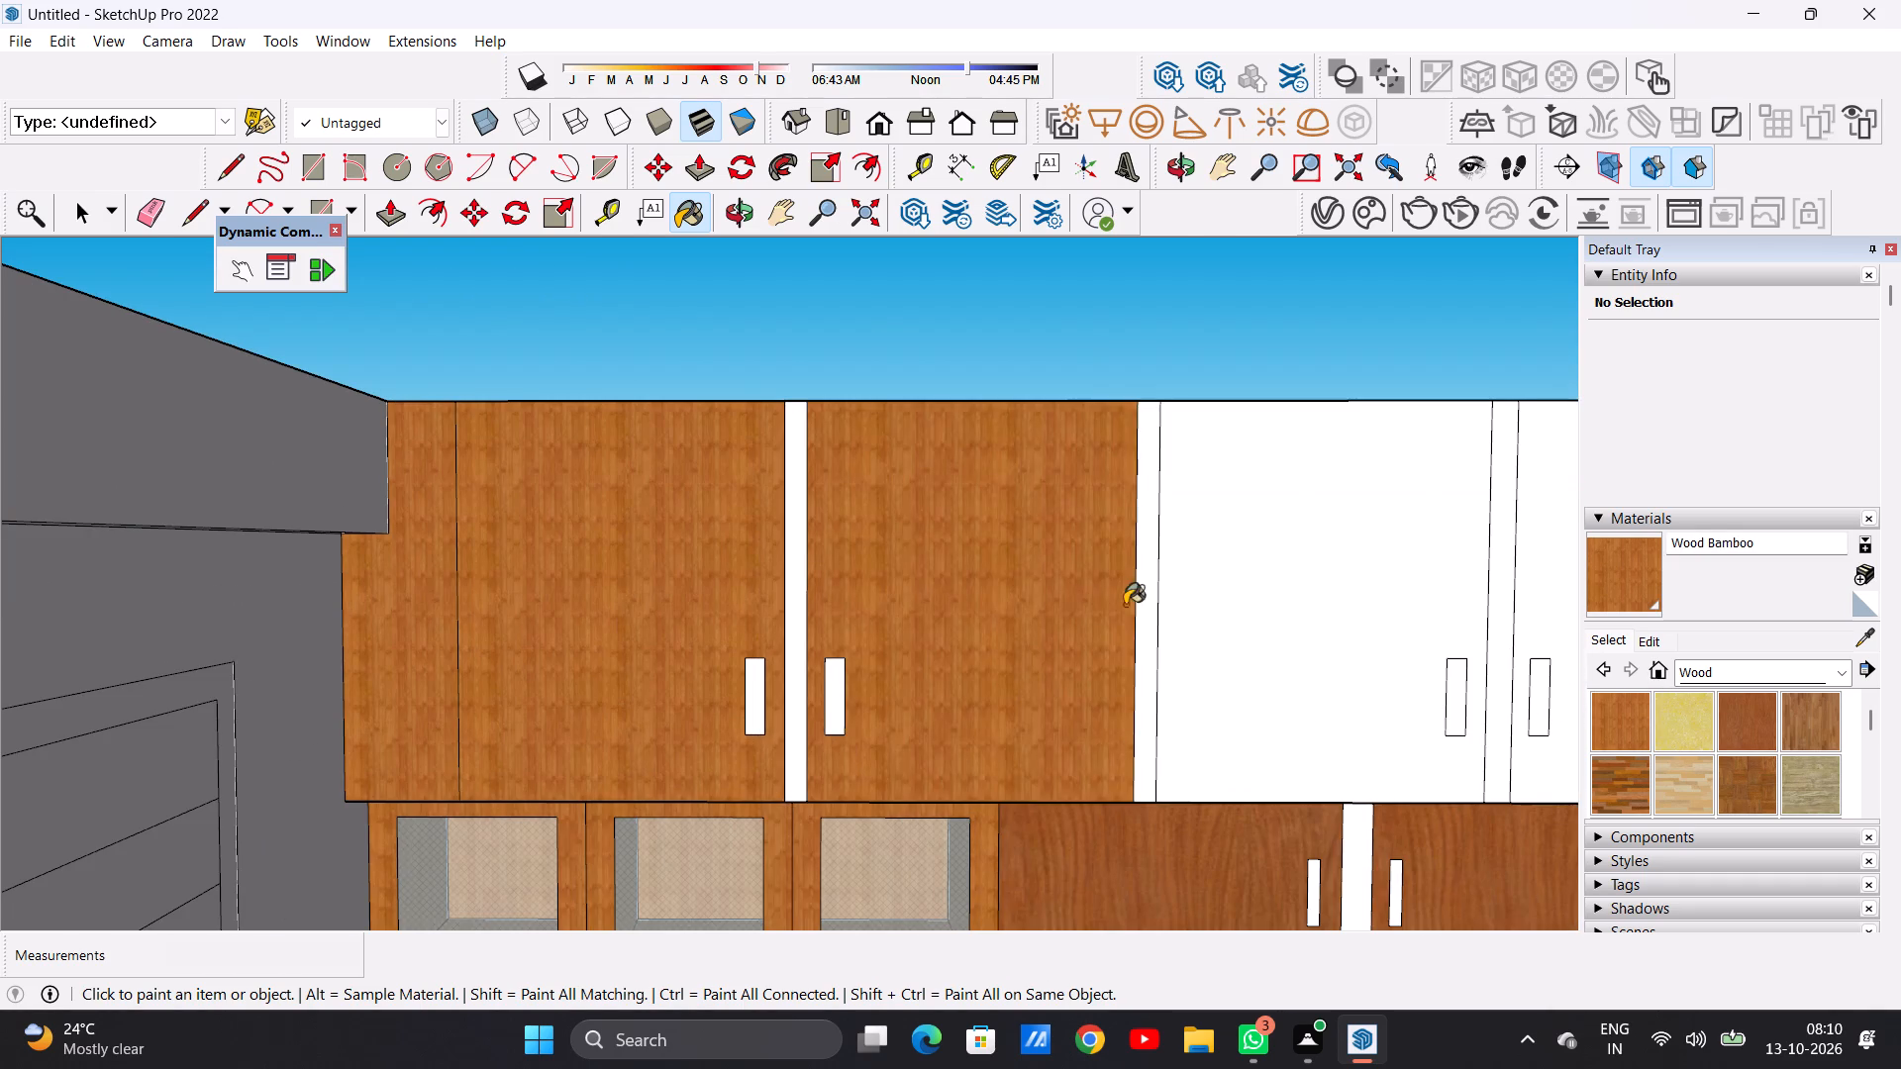
pyautogui.scroll(-13, 993, 616)
pyautogui.click(1169, 609)
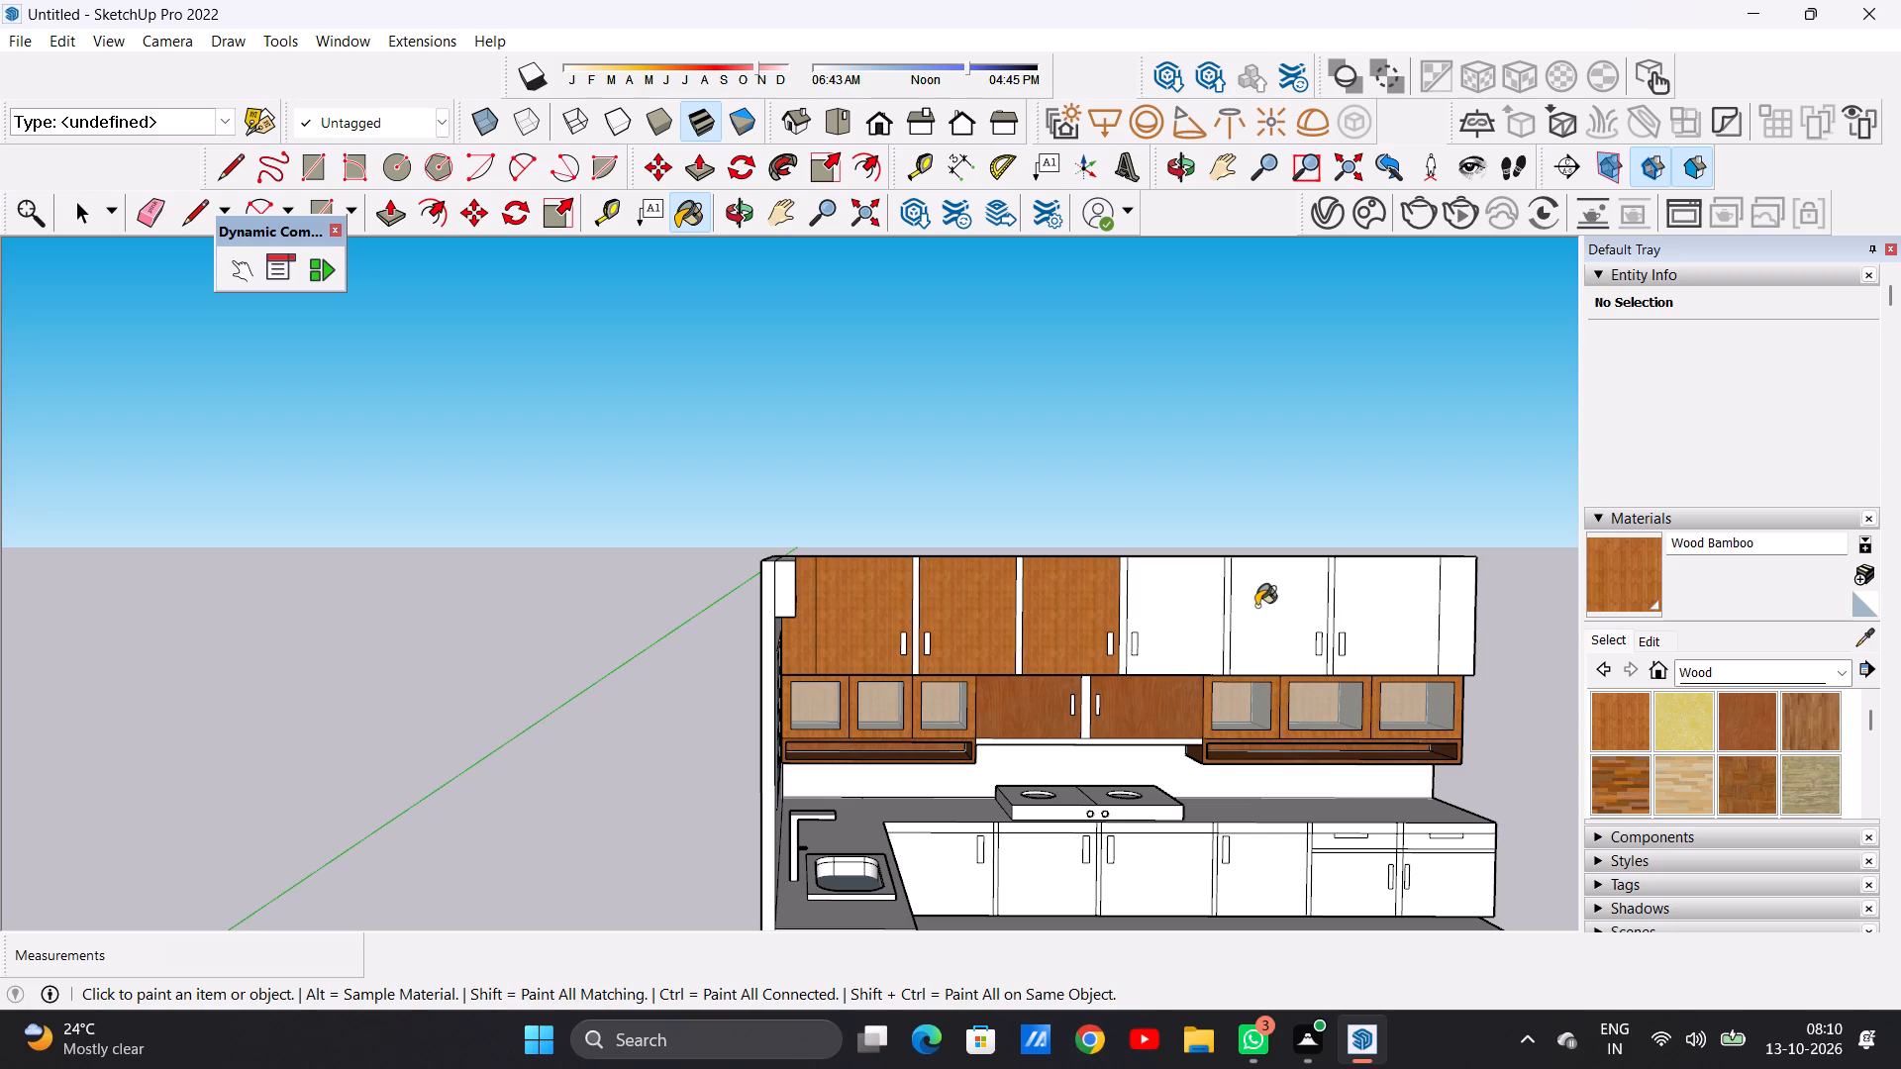
pyautogui.click(1256, 606)
pyautogui.click(1406, 599)
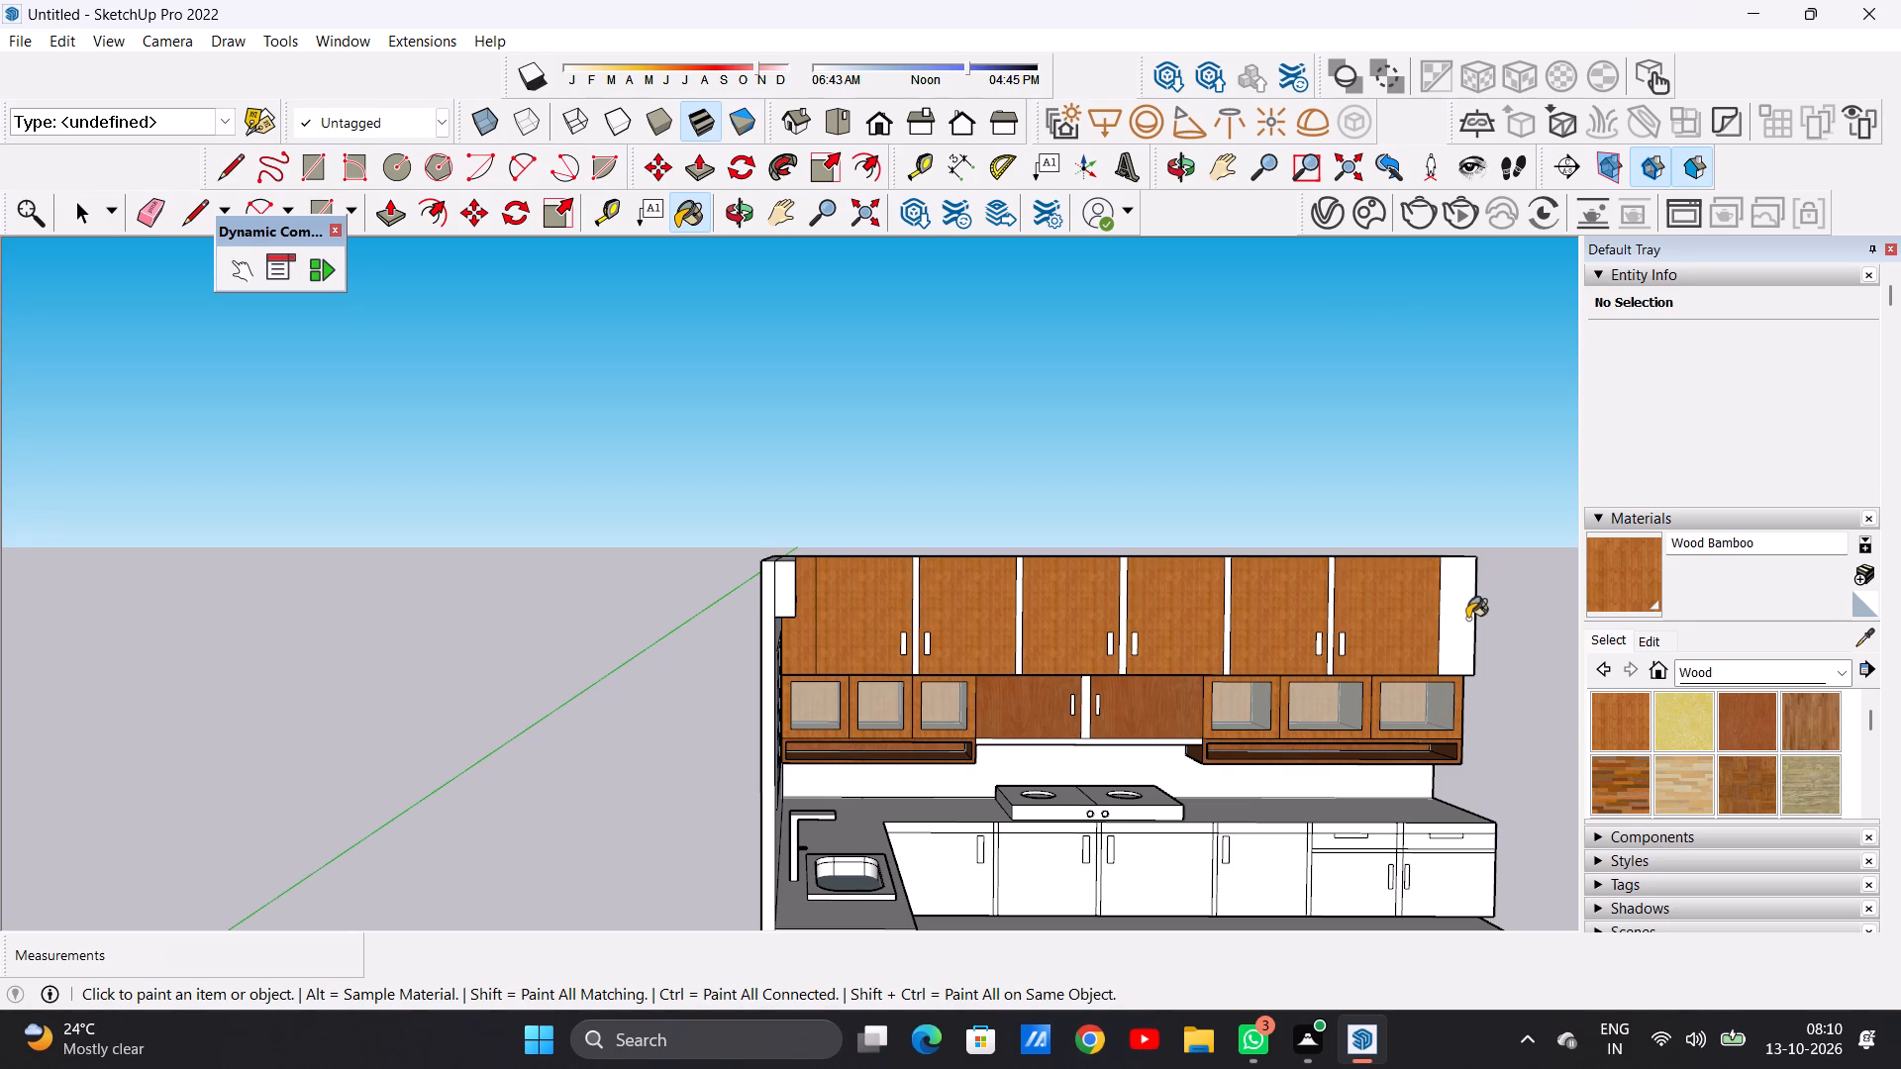
pyautogui.click(1459, 620)
# Paint the four full-height base cabinet doors between the sink corner and the drawer units with Wood Cherry Original.
pyautogui.scroll(-5, 969, 620)
pyautogui.moveTo(1164, 643); pyautogui.dragTo(1076, 643, button='middle')
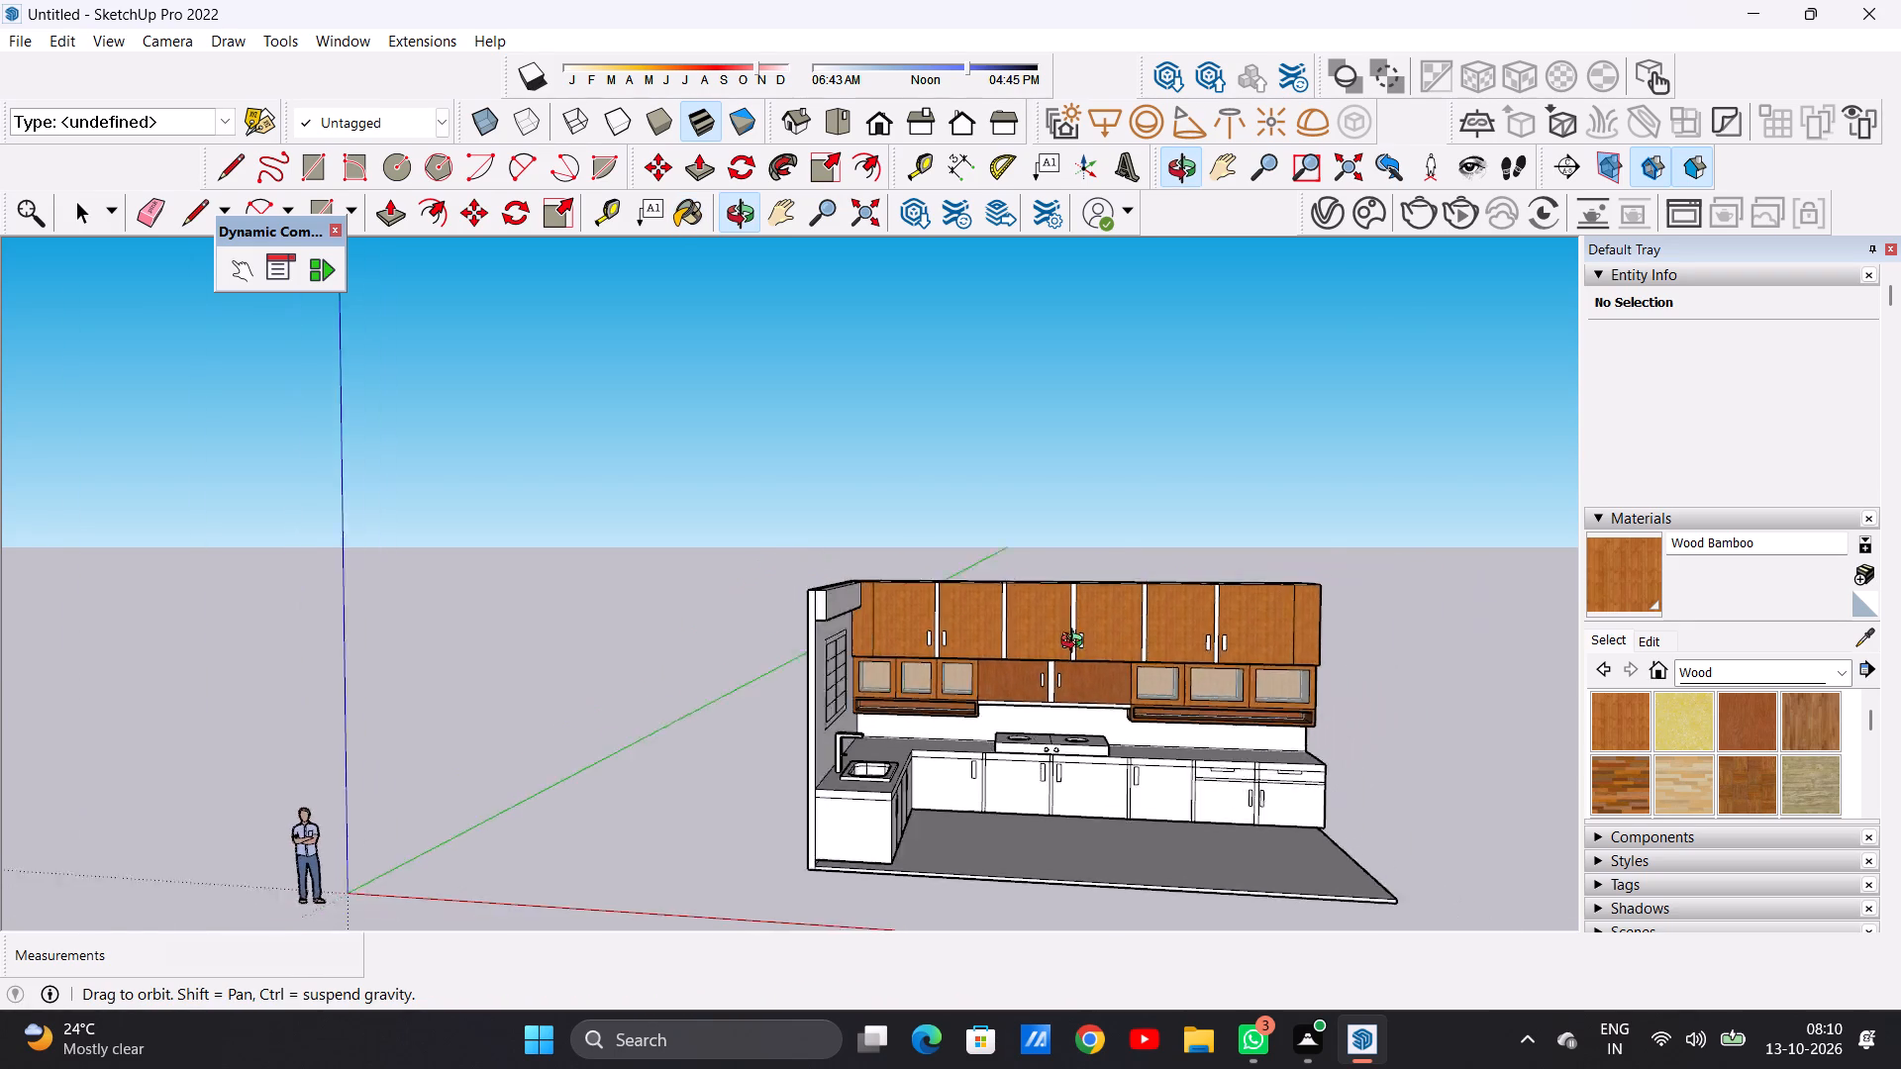
pyautogui.moveTo(1076, 643); pyautogui.dragTo(1093, 628, button='middle')
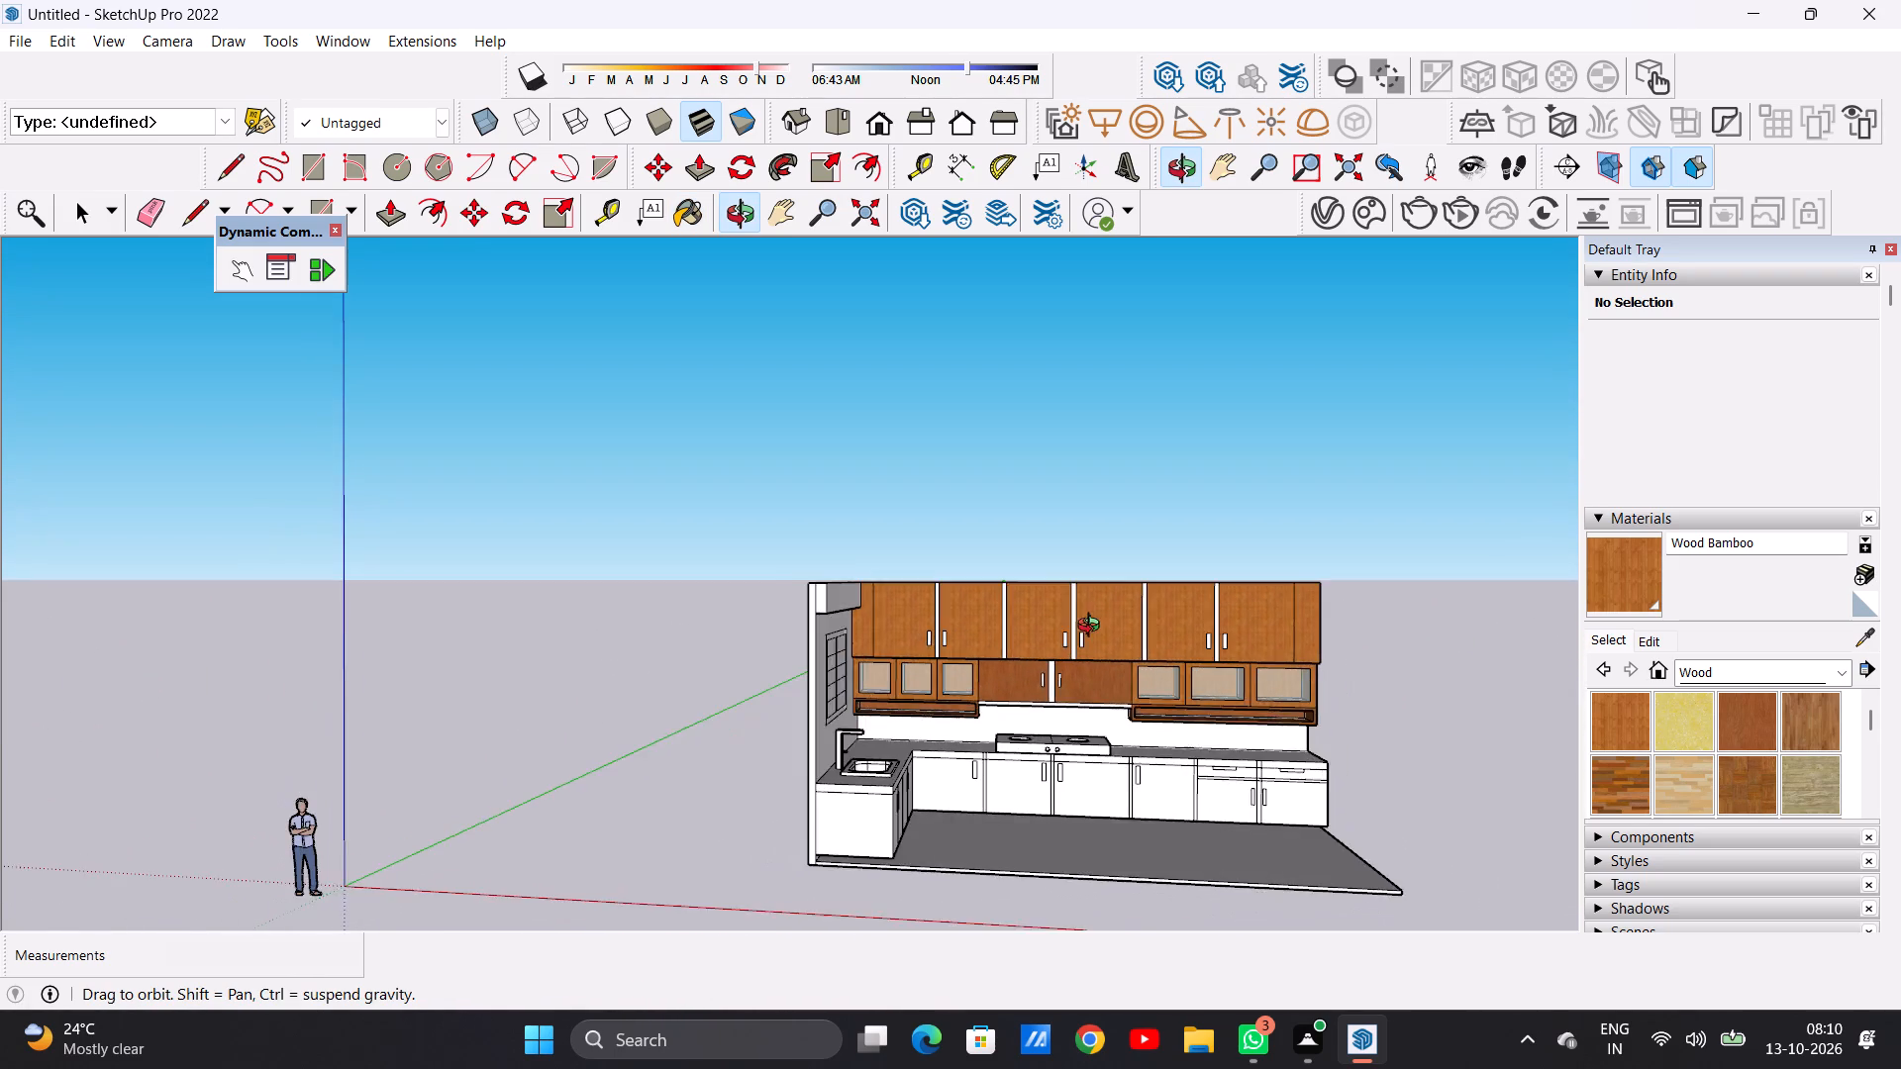
pyautogui.moveTo(1093, 628); pyautogui.dragTo(1101, 623, button='middle')
pyautogui.scroll(4, 1154, 763)
pyautogui.scroll(5, 951, 819)
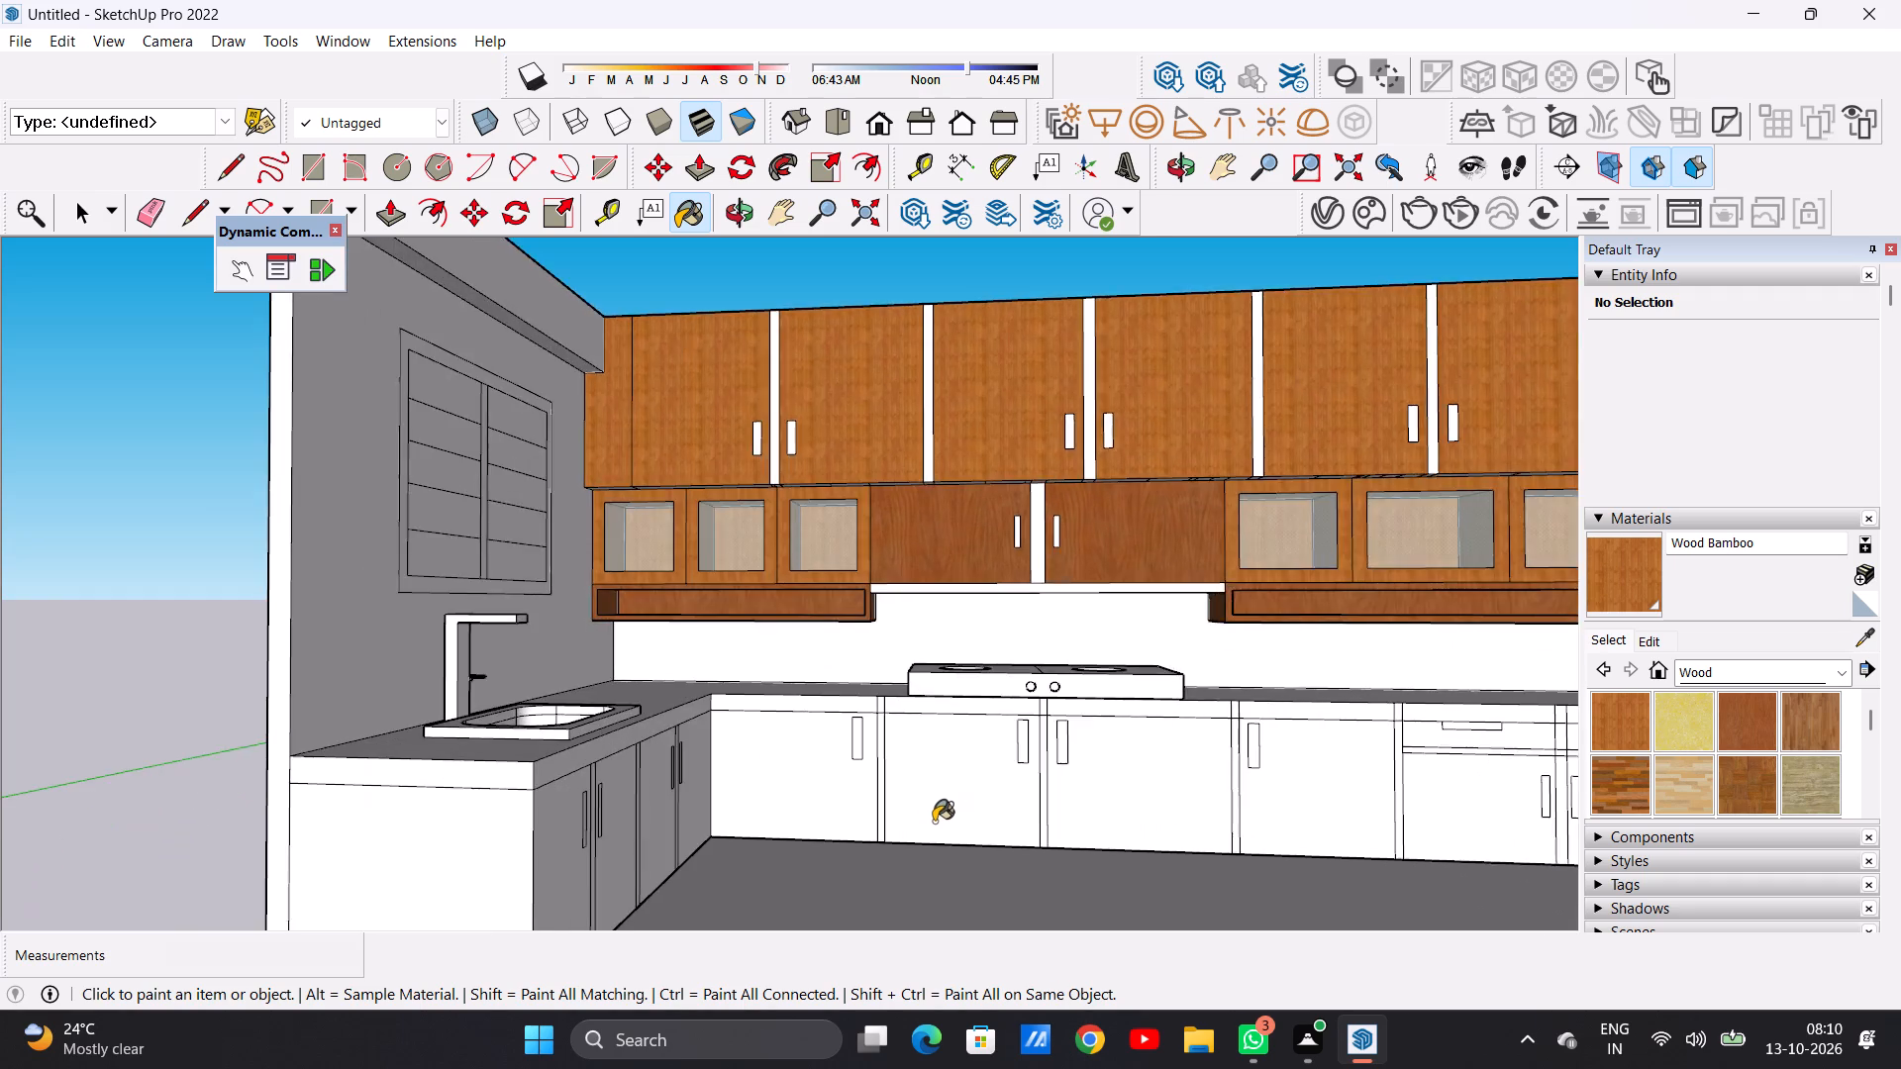
pyautogui.scroll(4, 876, 817)
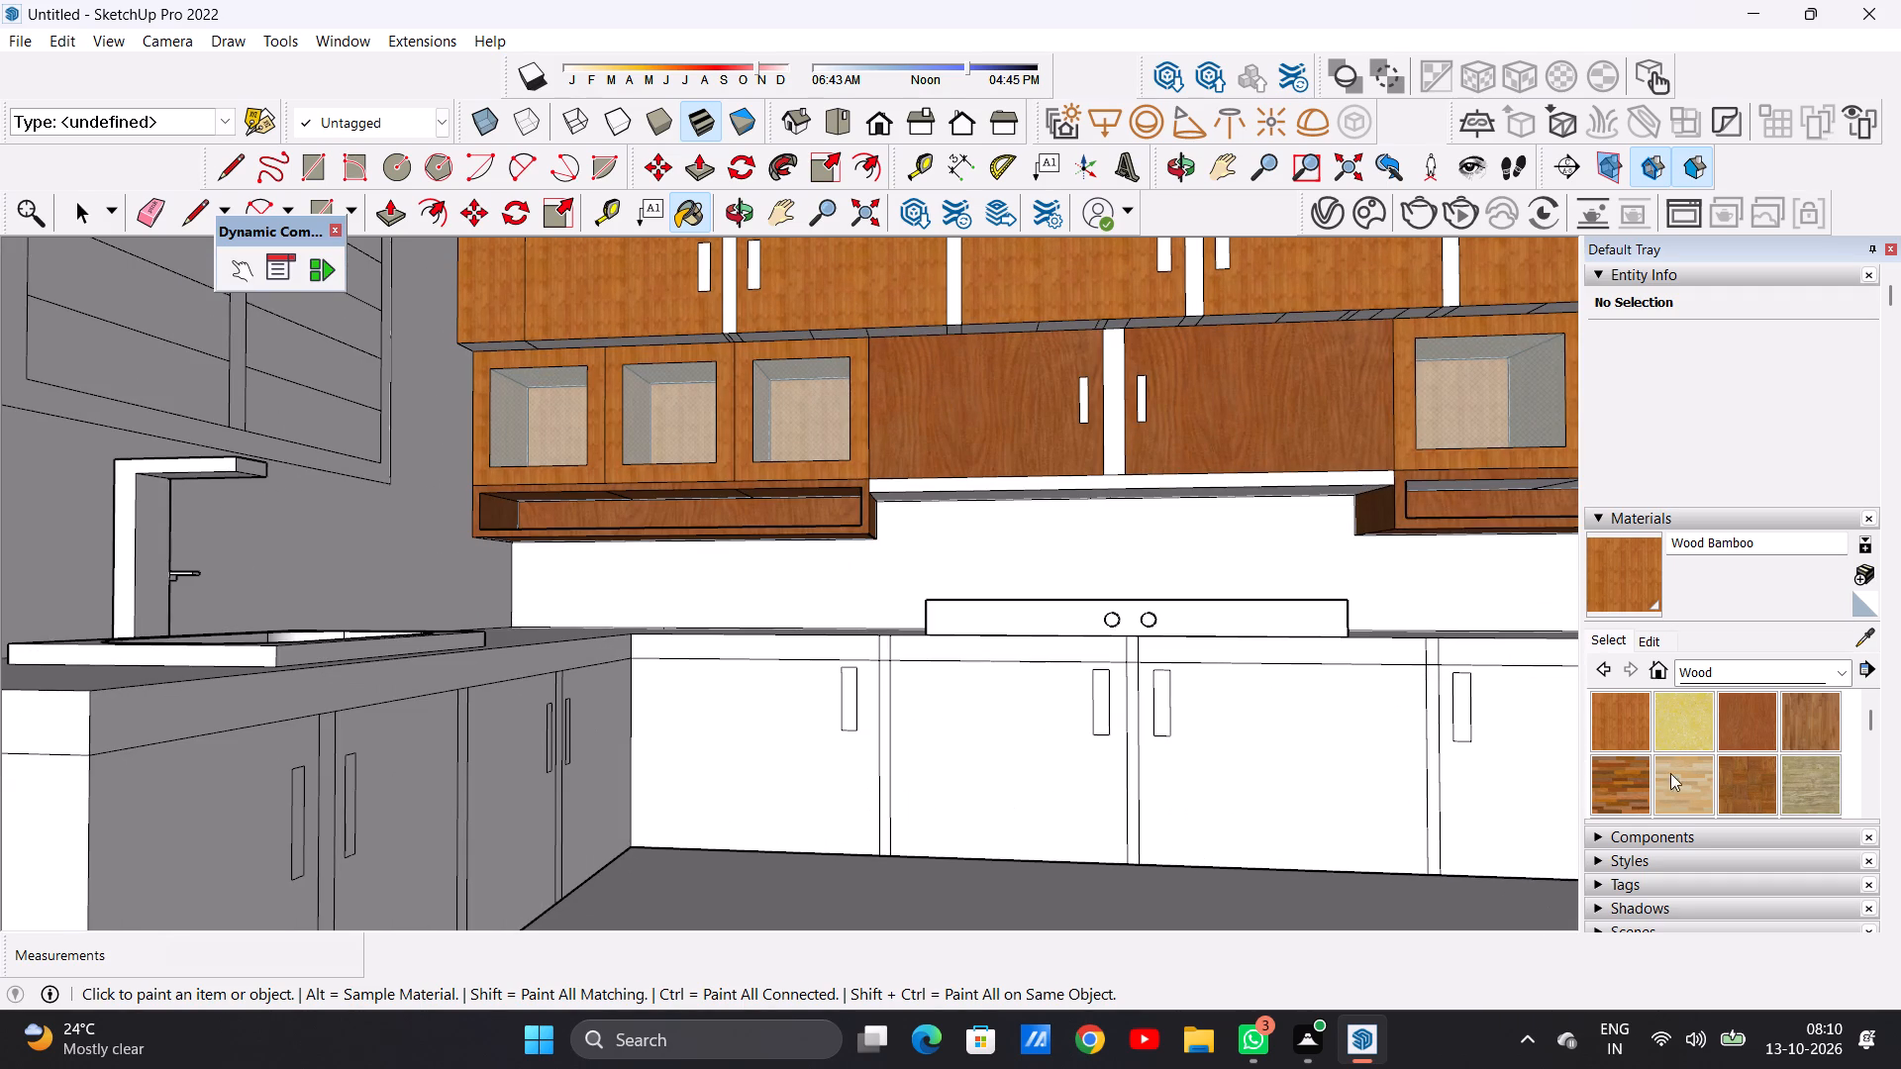
pyautogui.click(1733, 731)
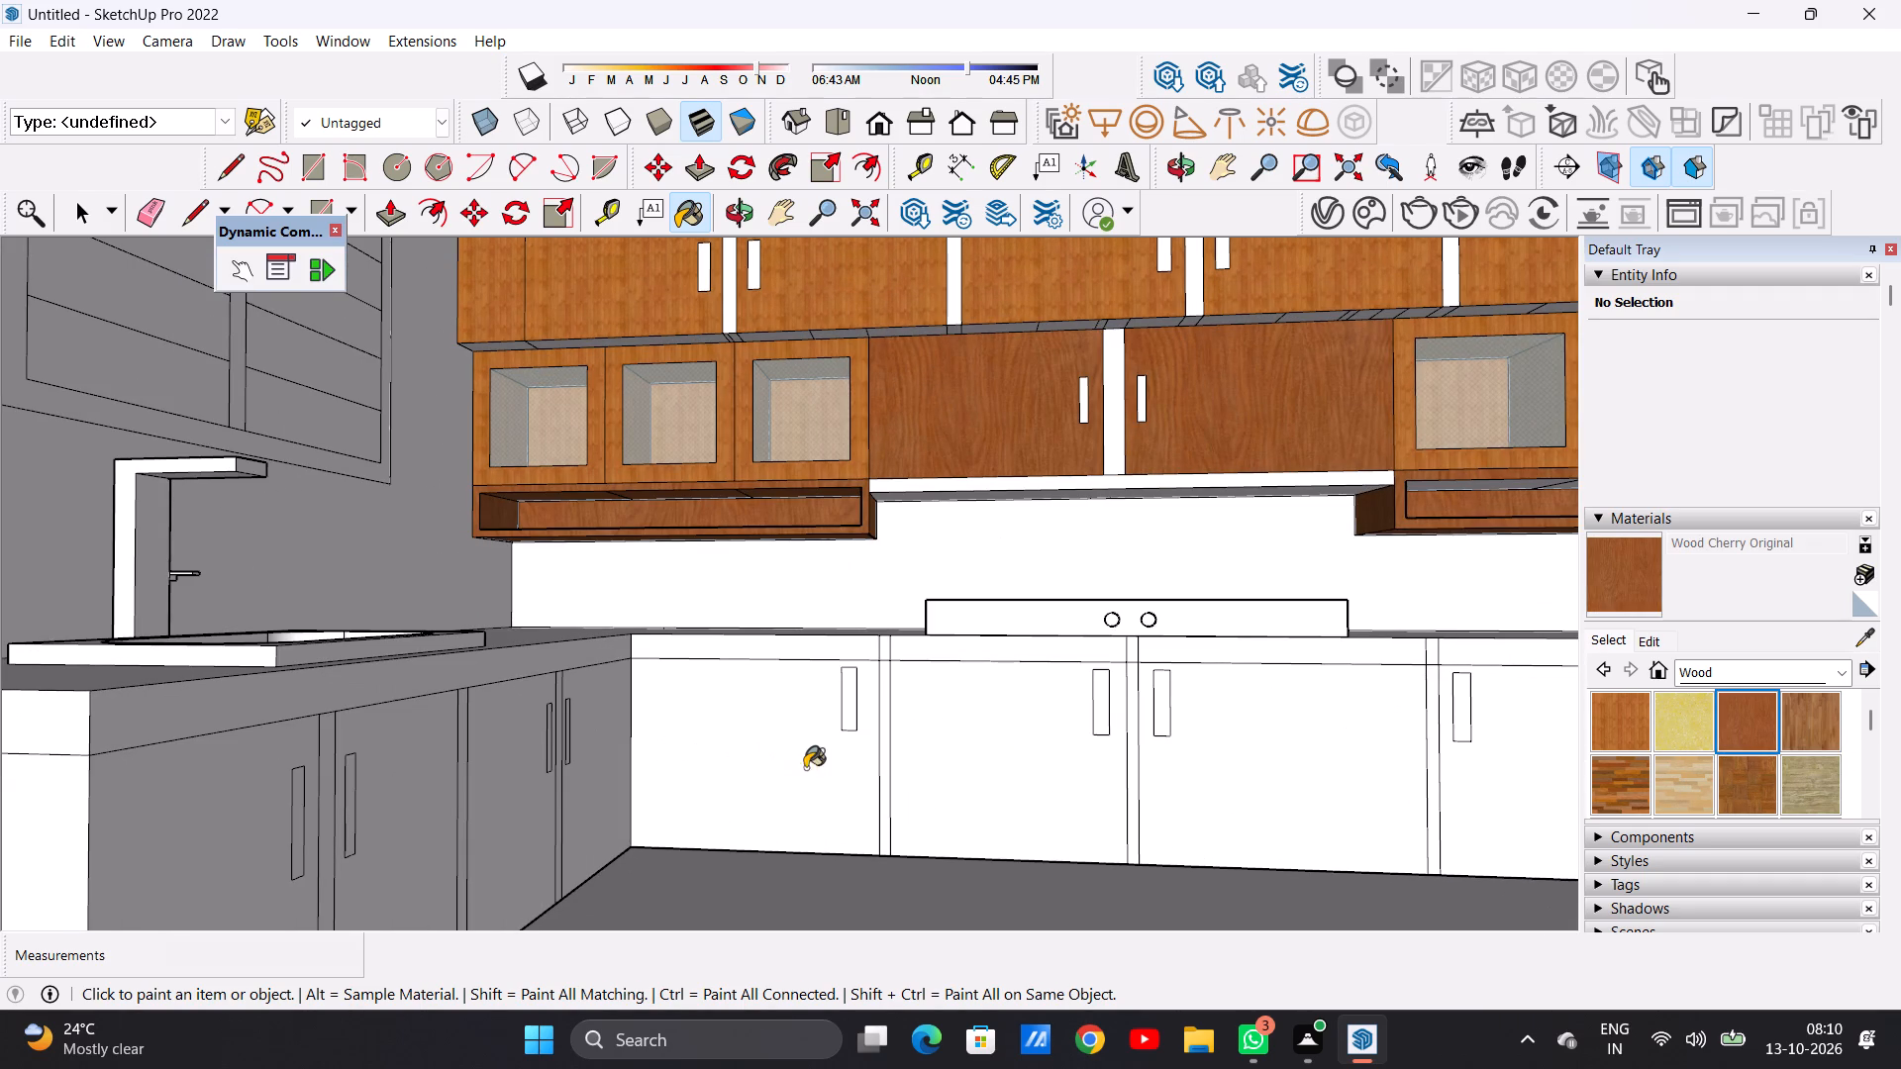
pyautogui.click(817, 768)
pyautogui.click(937, 781)
pyautogui.click(1227, 775)
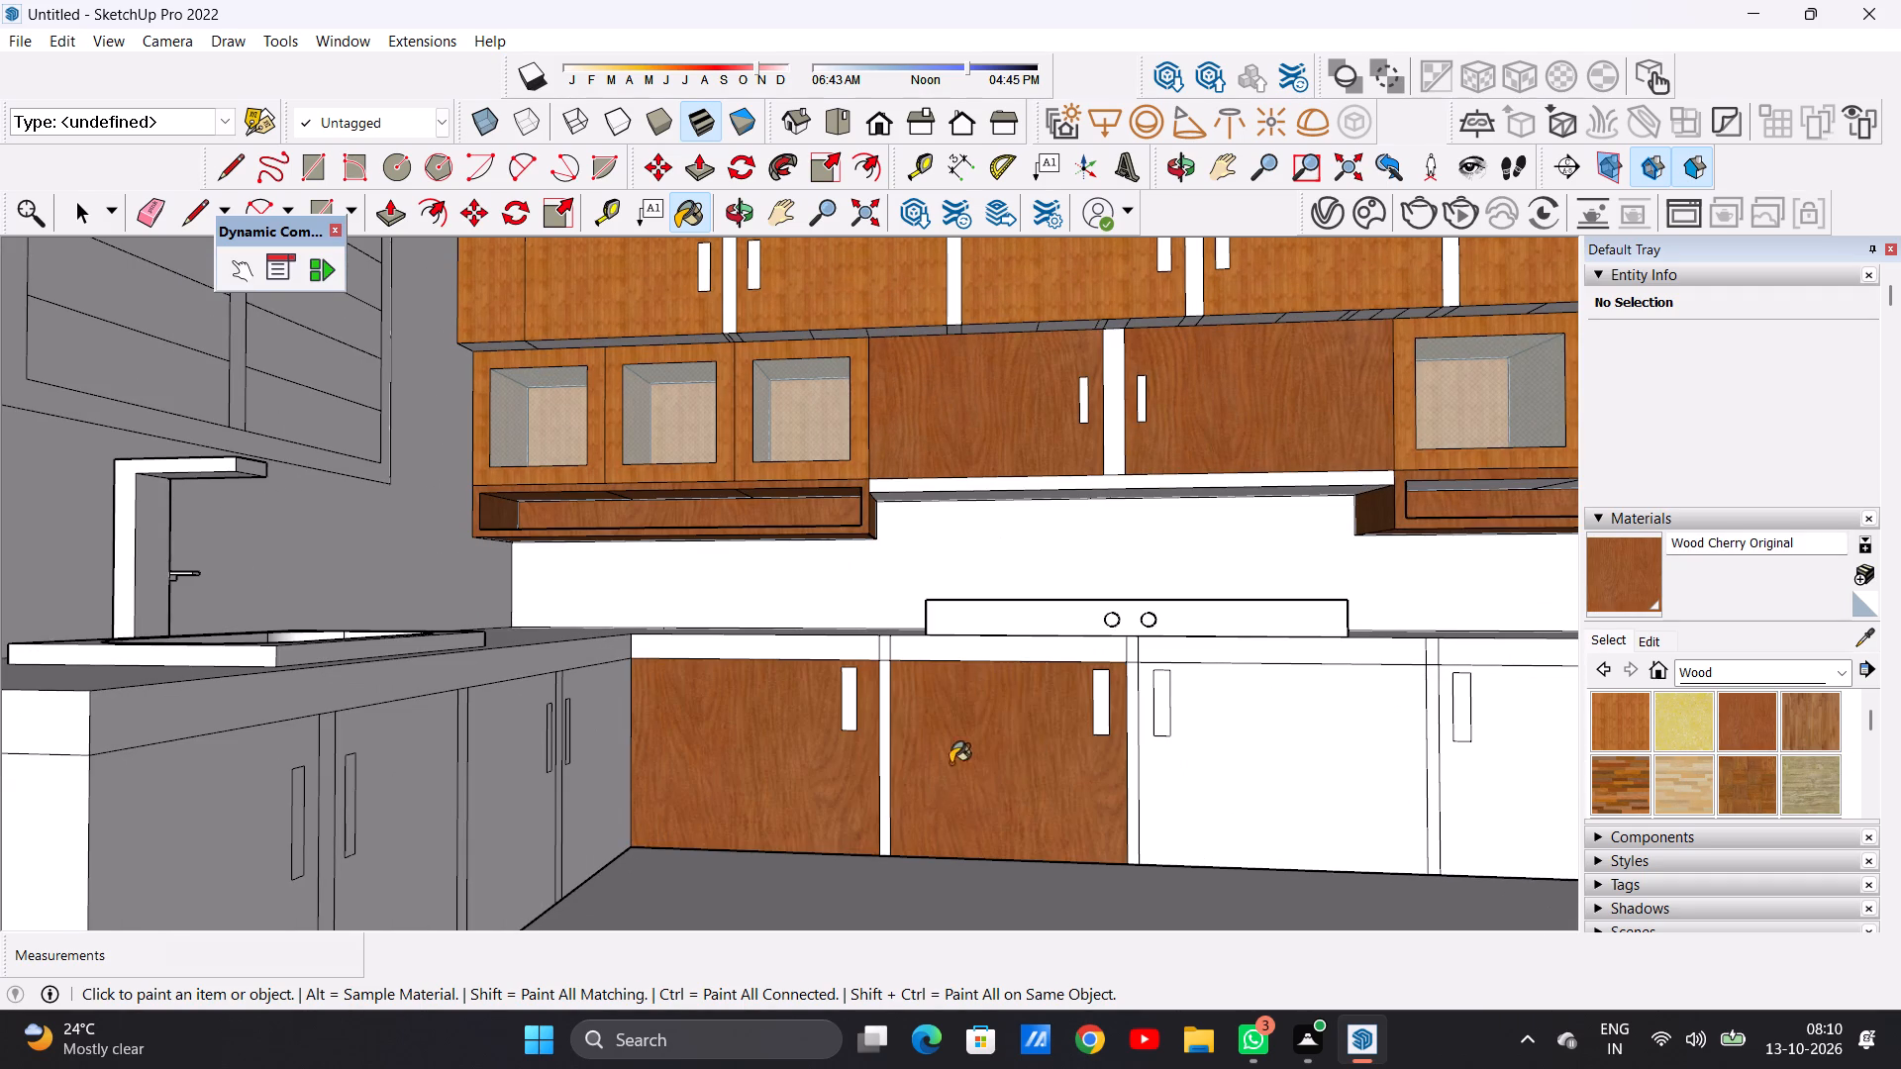
pyautogui.scroll(-5, 709, 765)
pyautogui.scroll(5, 1203, 767)
pyautogui.click(1240, 769)
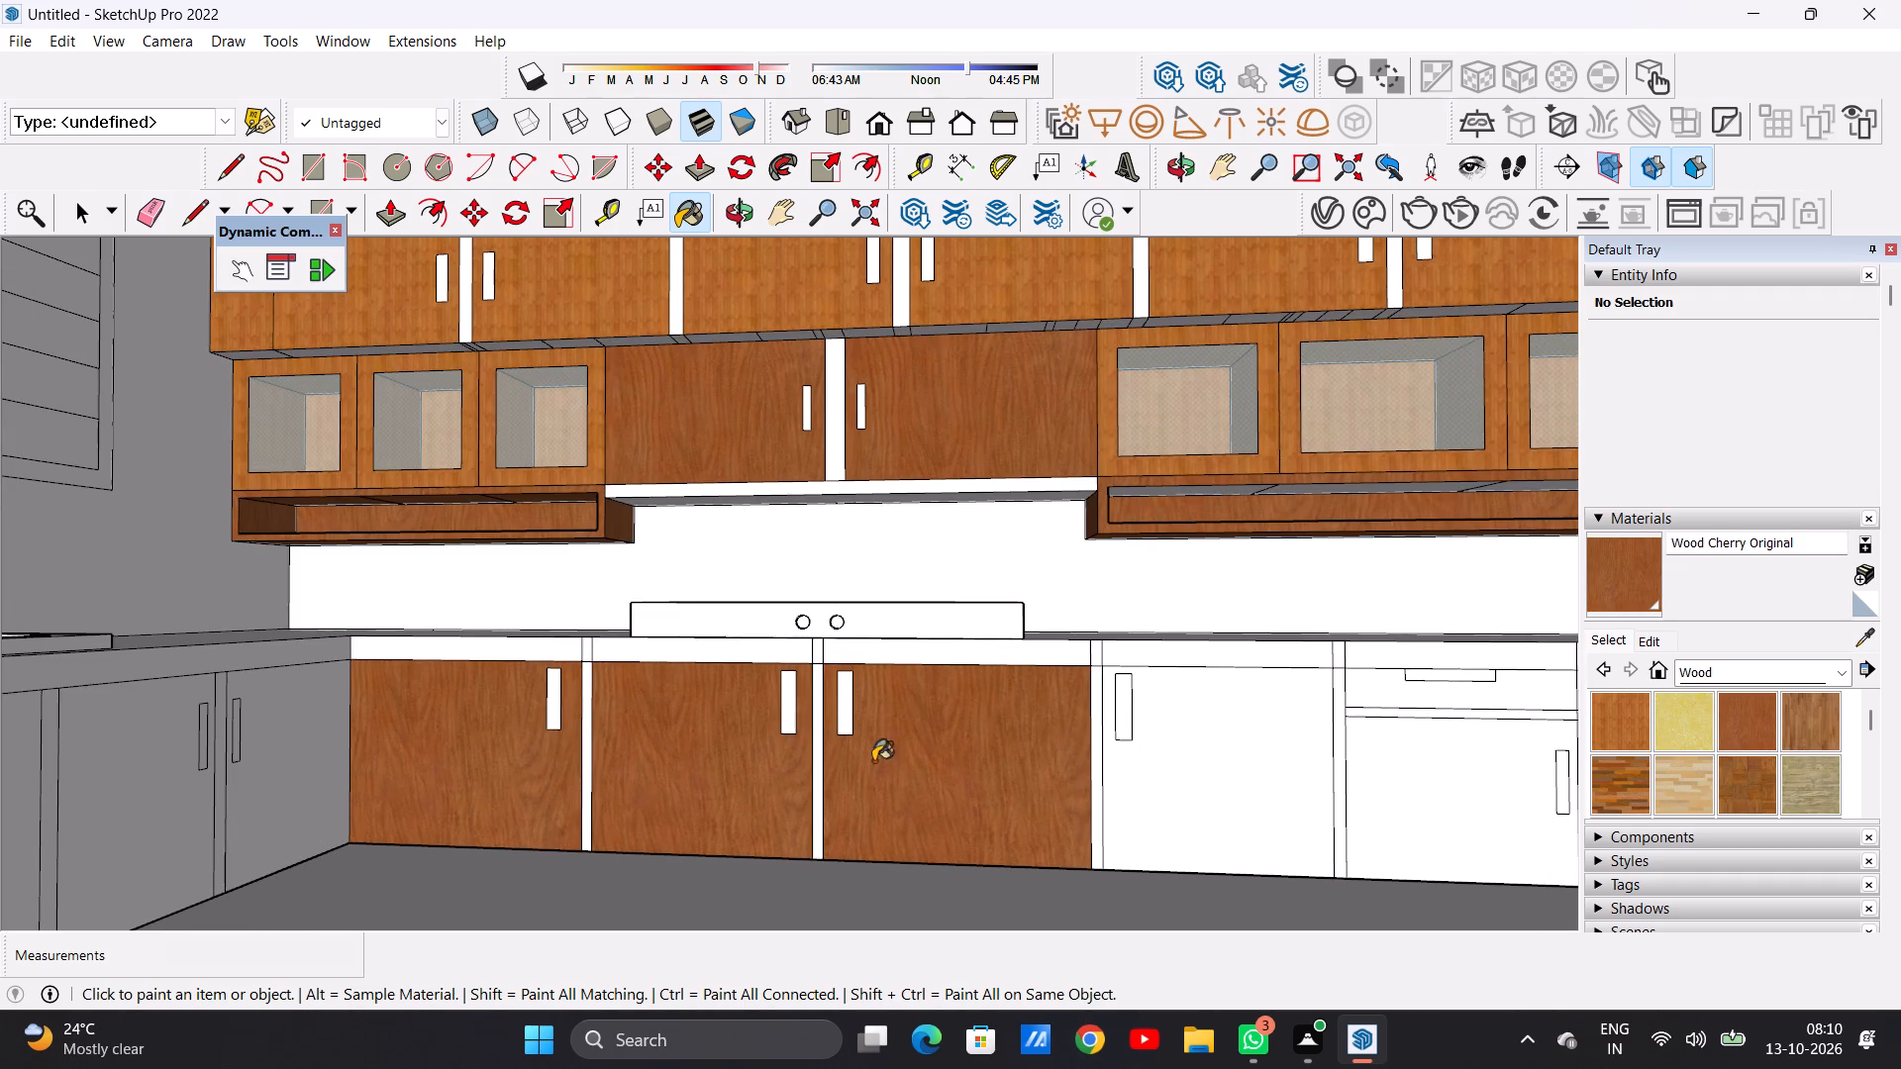
# Paint the two drawer fronts and the two doors beneath them in the end base units with Wood Cherry Original.
pyautogui.scroll(-5, 850, 765)
pyautogui.scroll(7, 1206, 791)
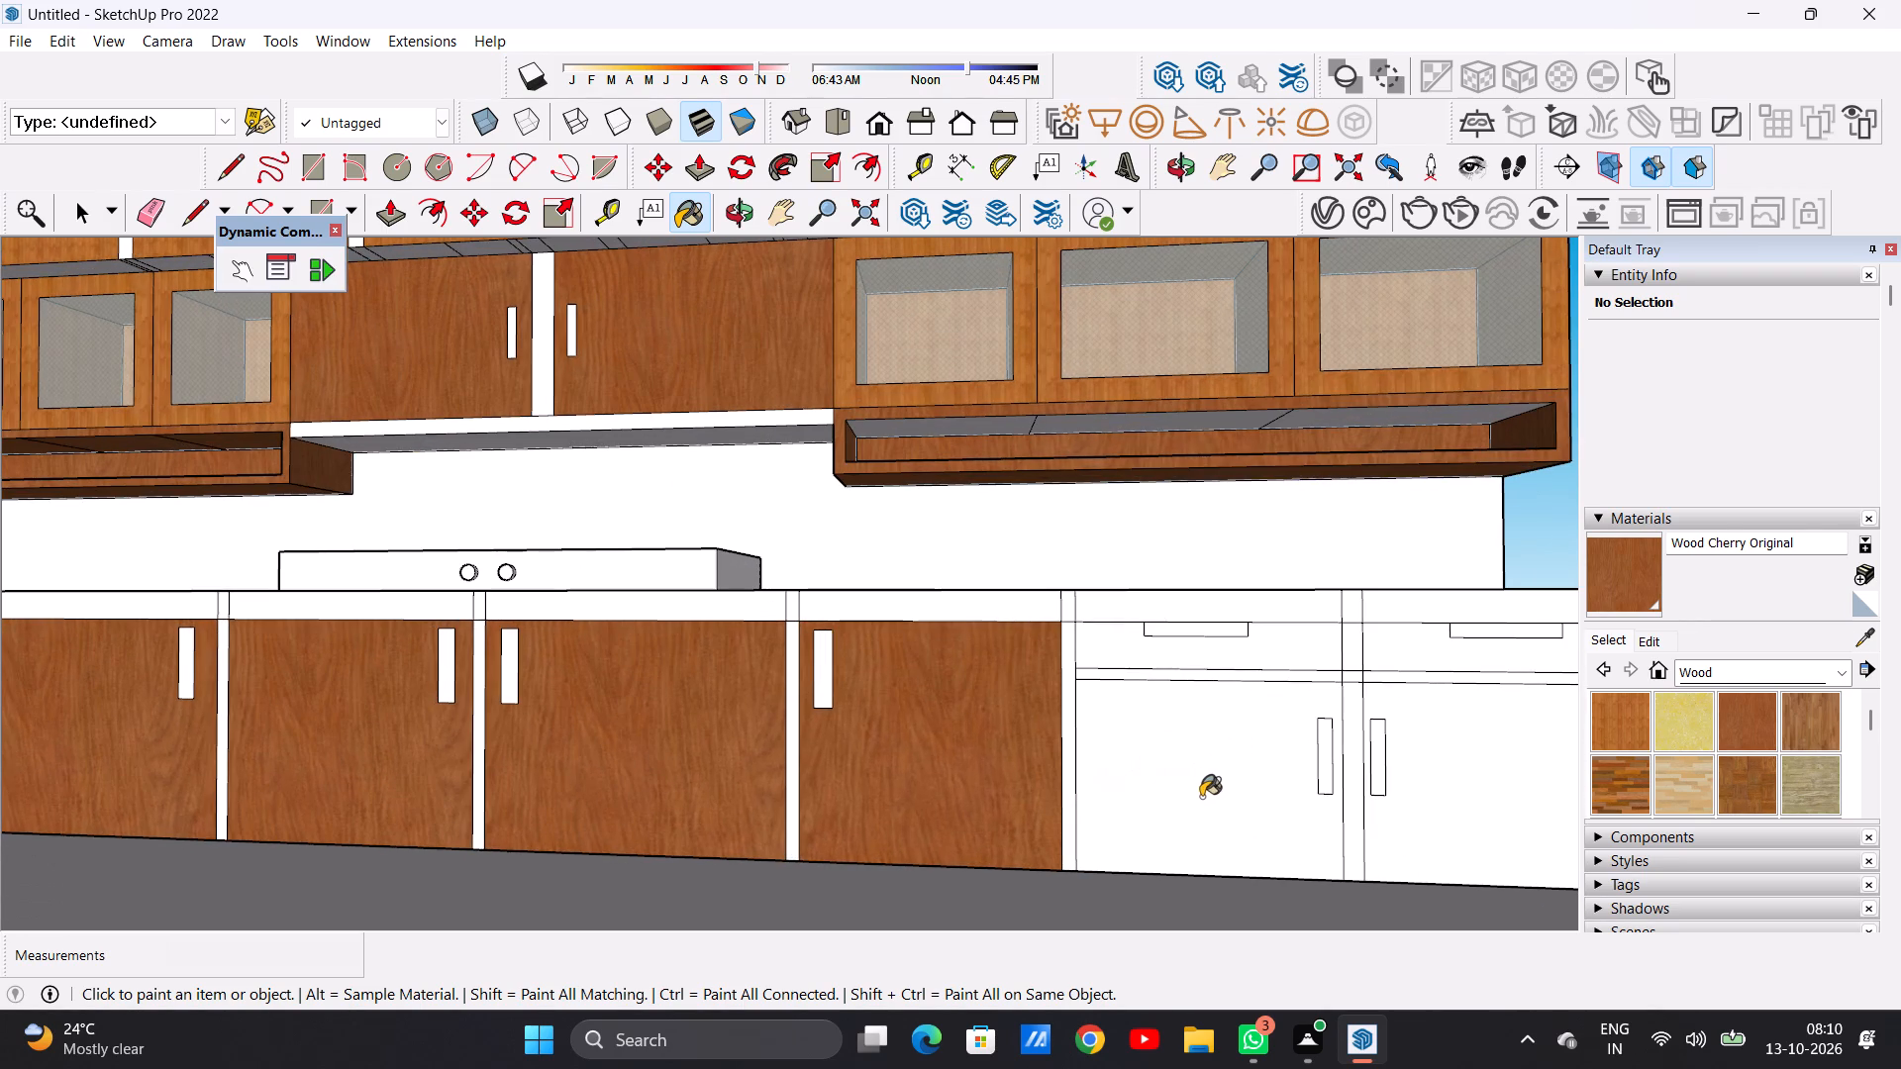
pyautogui.click(1188, 797)
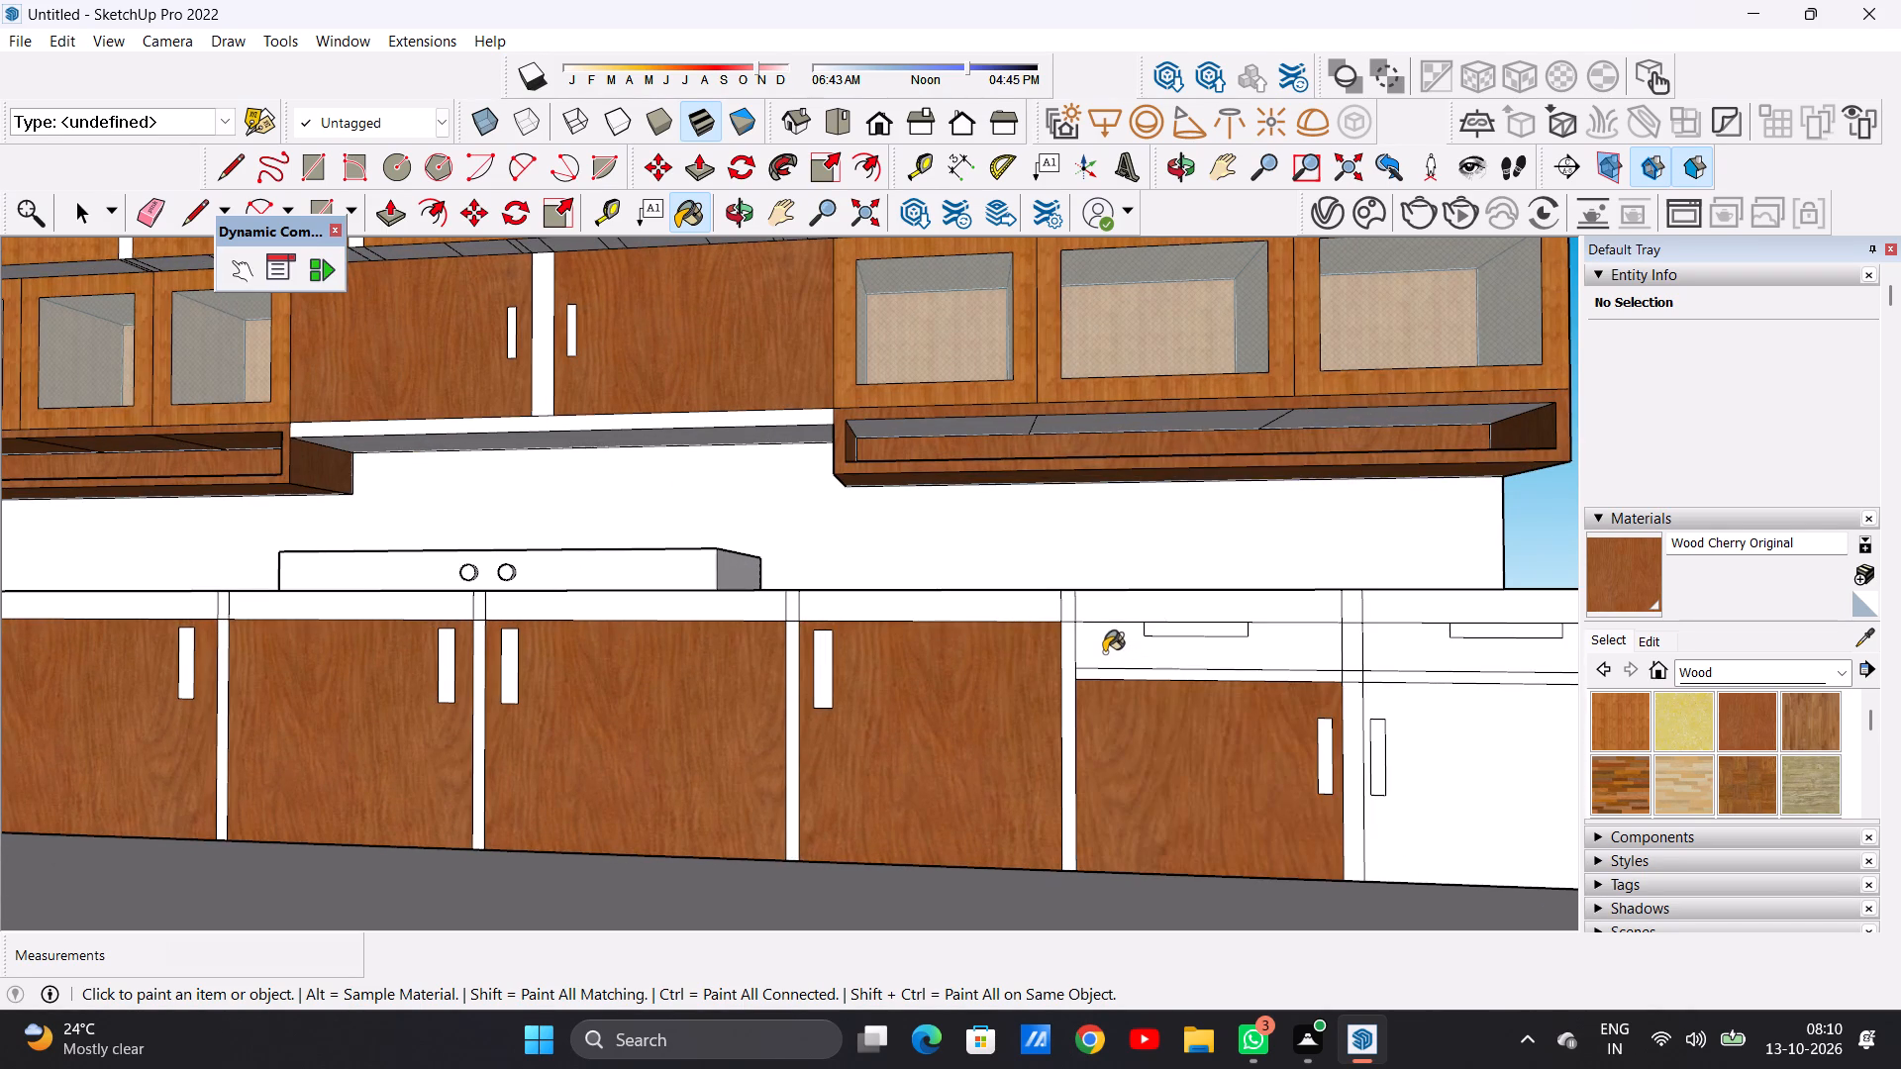
pyautogui.click(1104, 651)
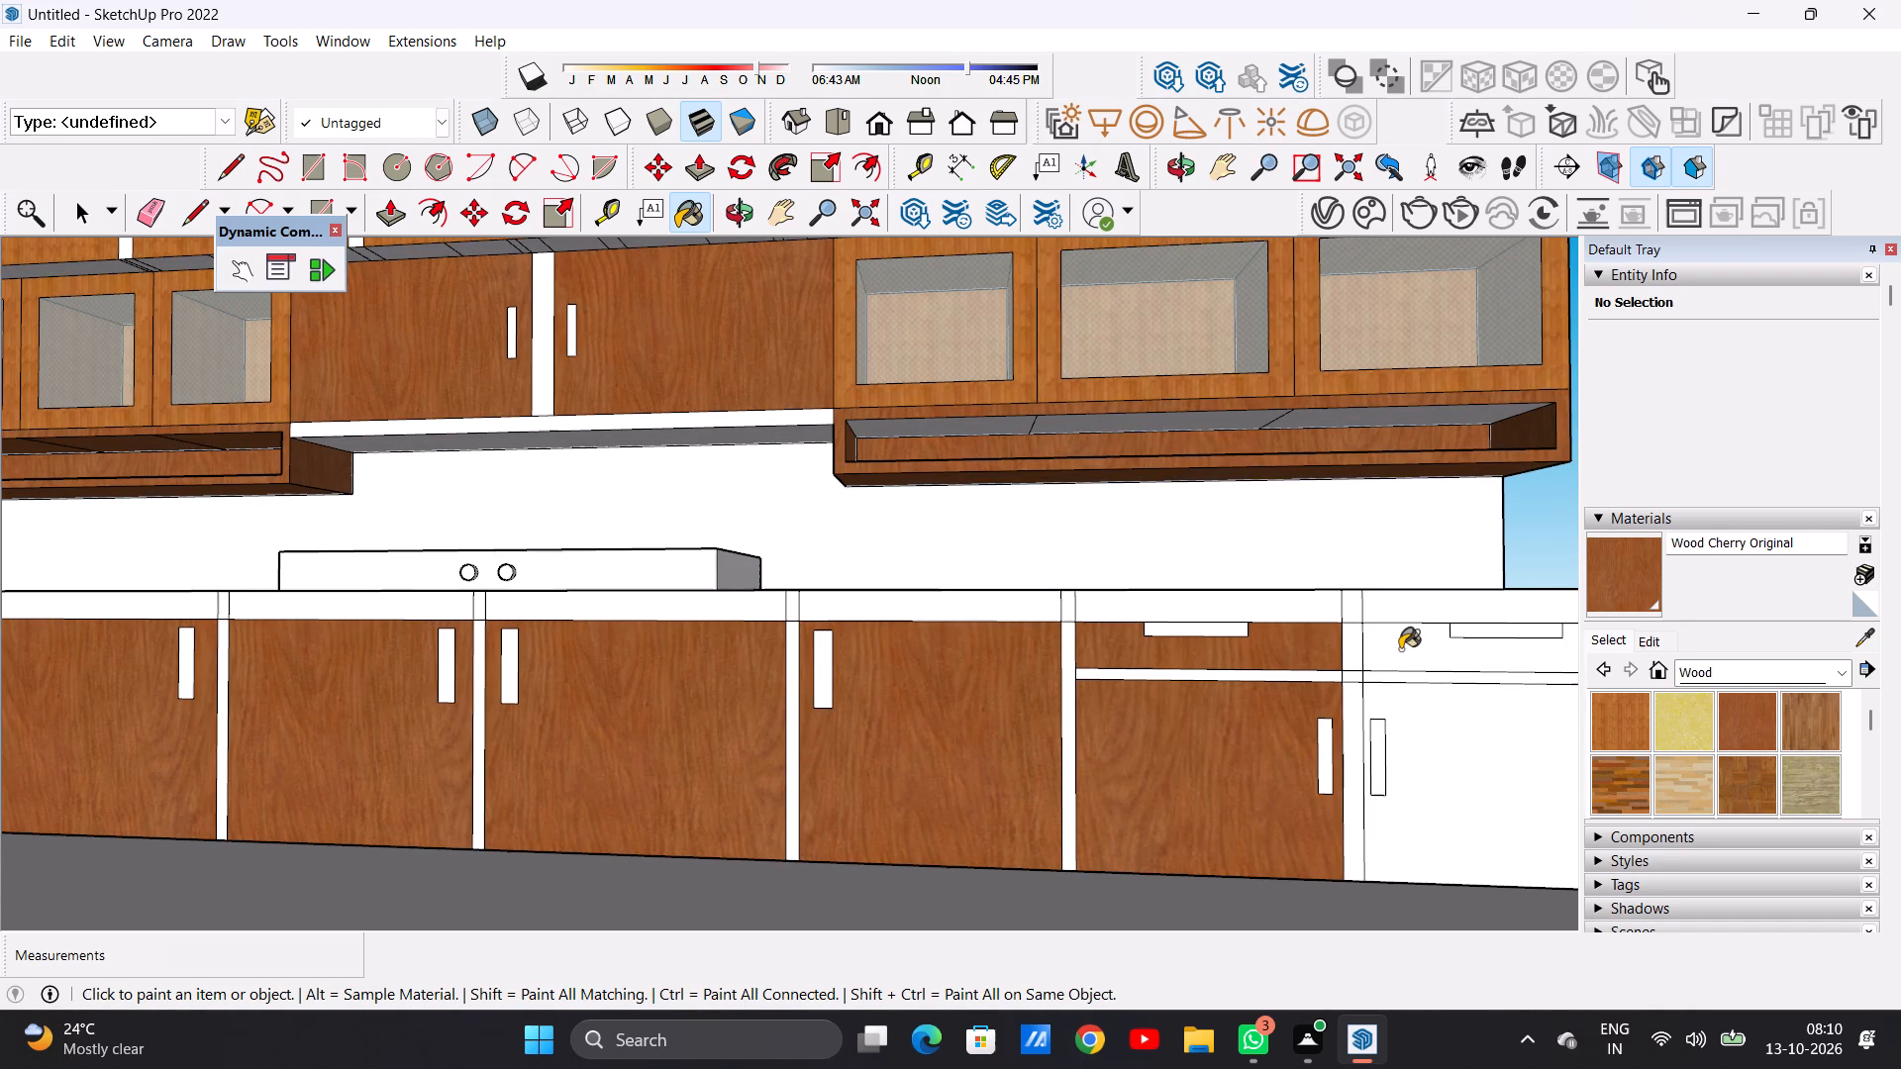
pyautogui.click(1400, 649)
pyautogui.click(1465, 766)
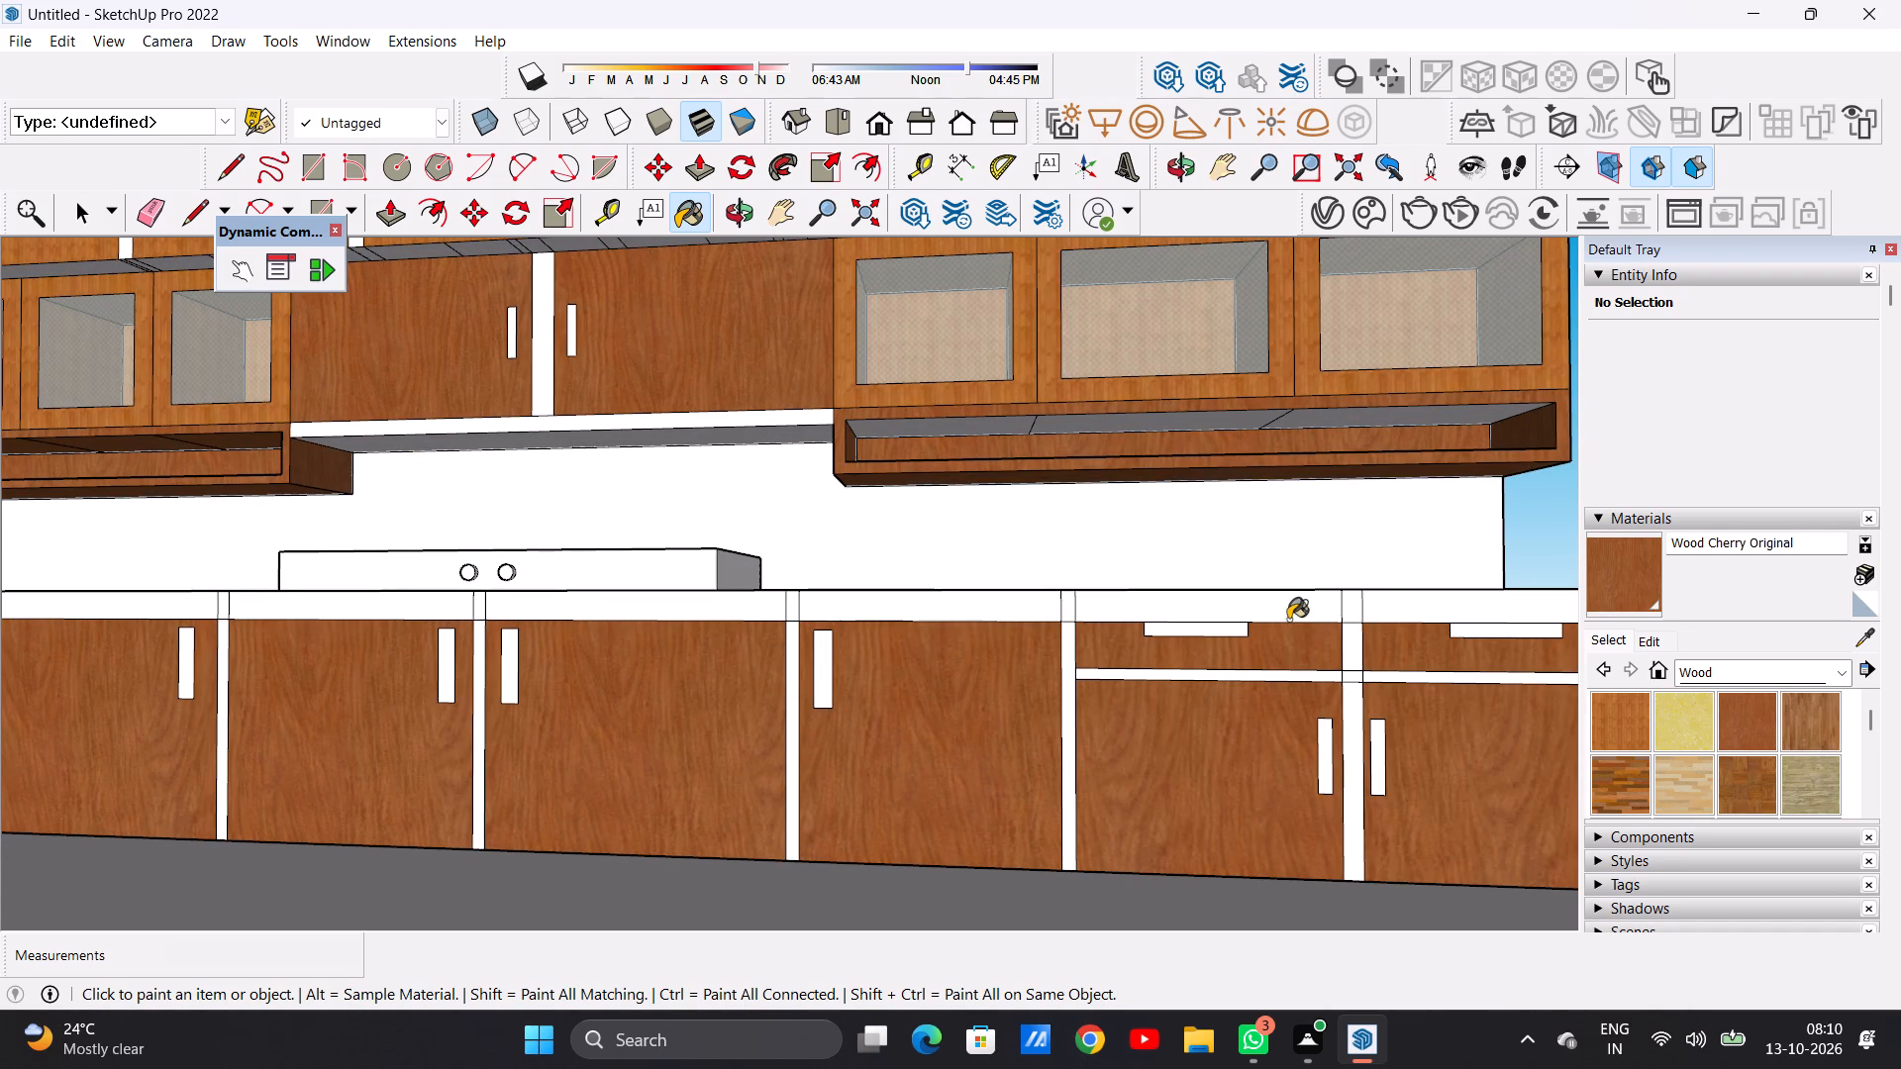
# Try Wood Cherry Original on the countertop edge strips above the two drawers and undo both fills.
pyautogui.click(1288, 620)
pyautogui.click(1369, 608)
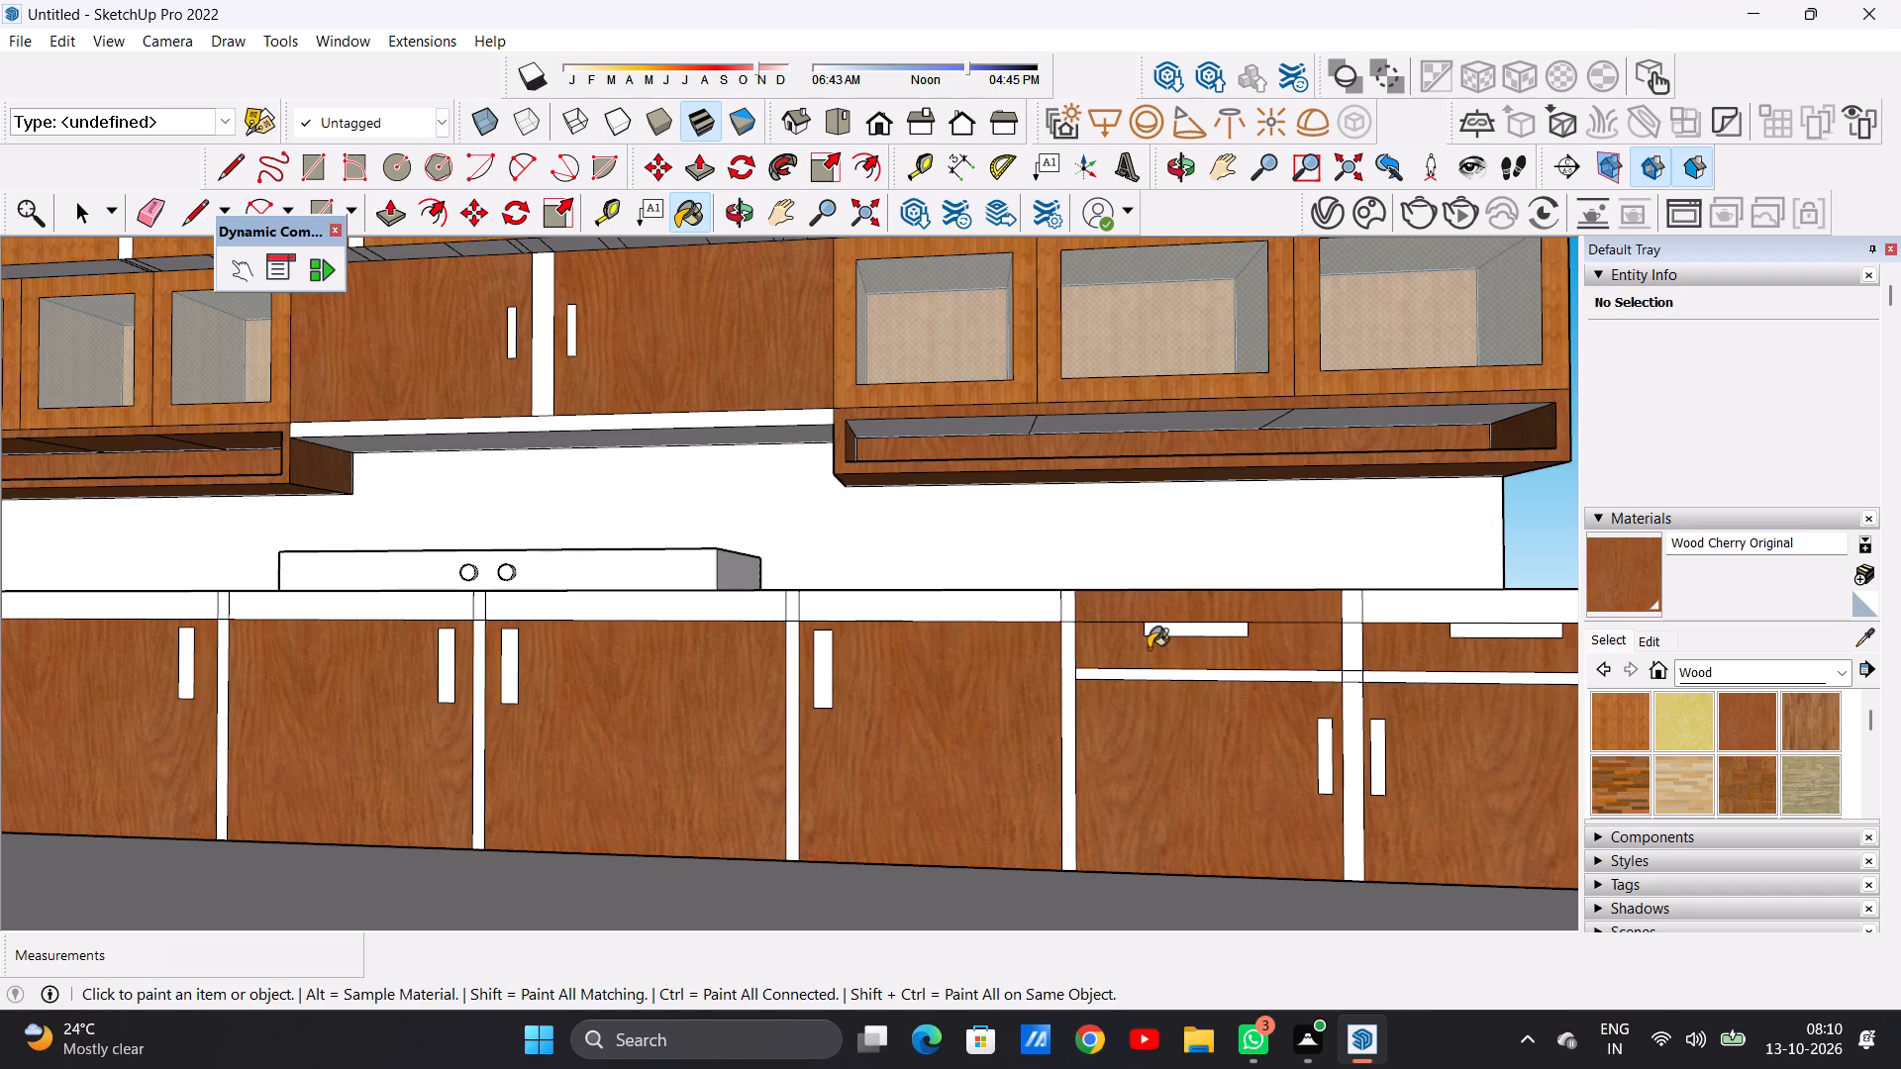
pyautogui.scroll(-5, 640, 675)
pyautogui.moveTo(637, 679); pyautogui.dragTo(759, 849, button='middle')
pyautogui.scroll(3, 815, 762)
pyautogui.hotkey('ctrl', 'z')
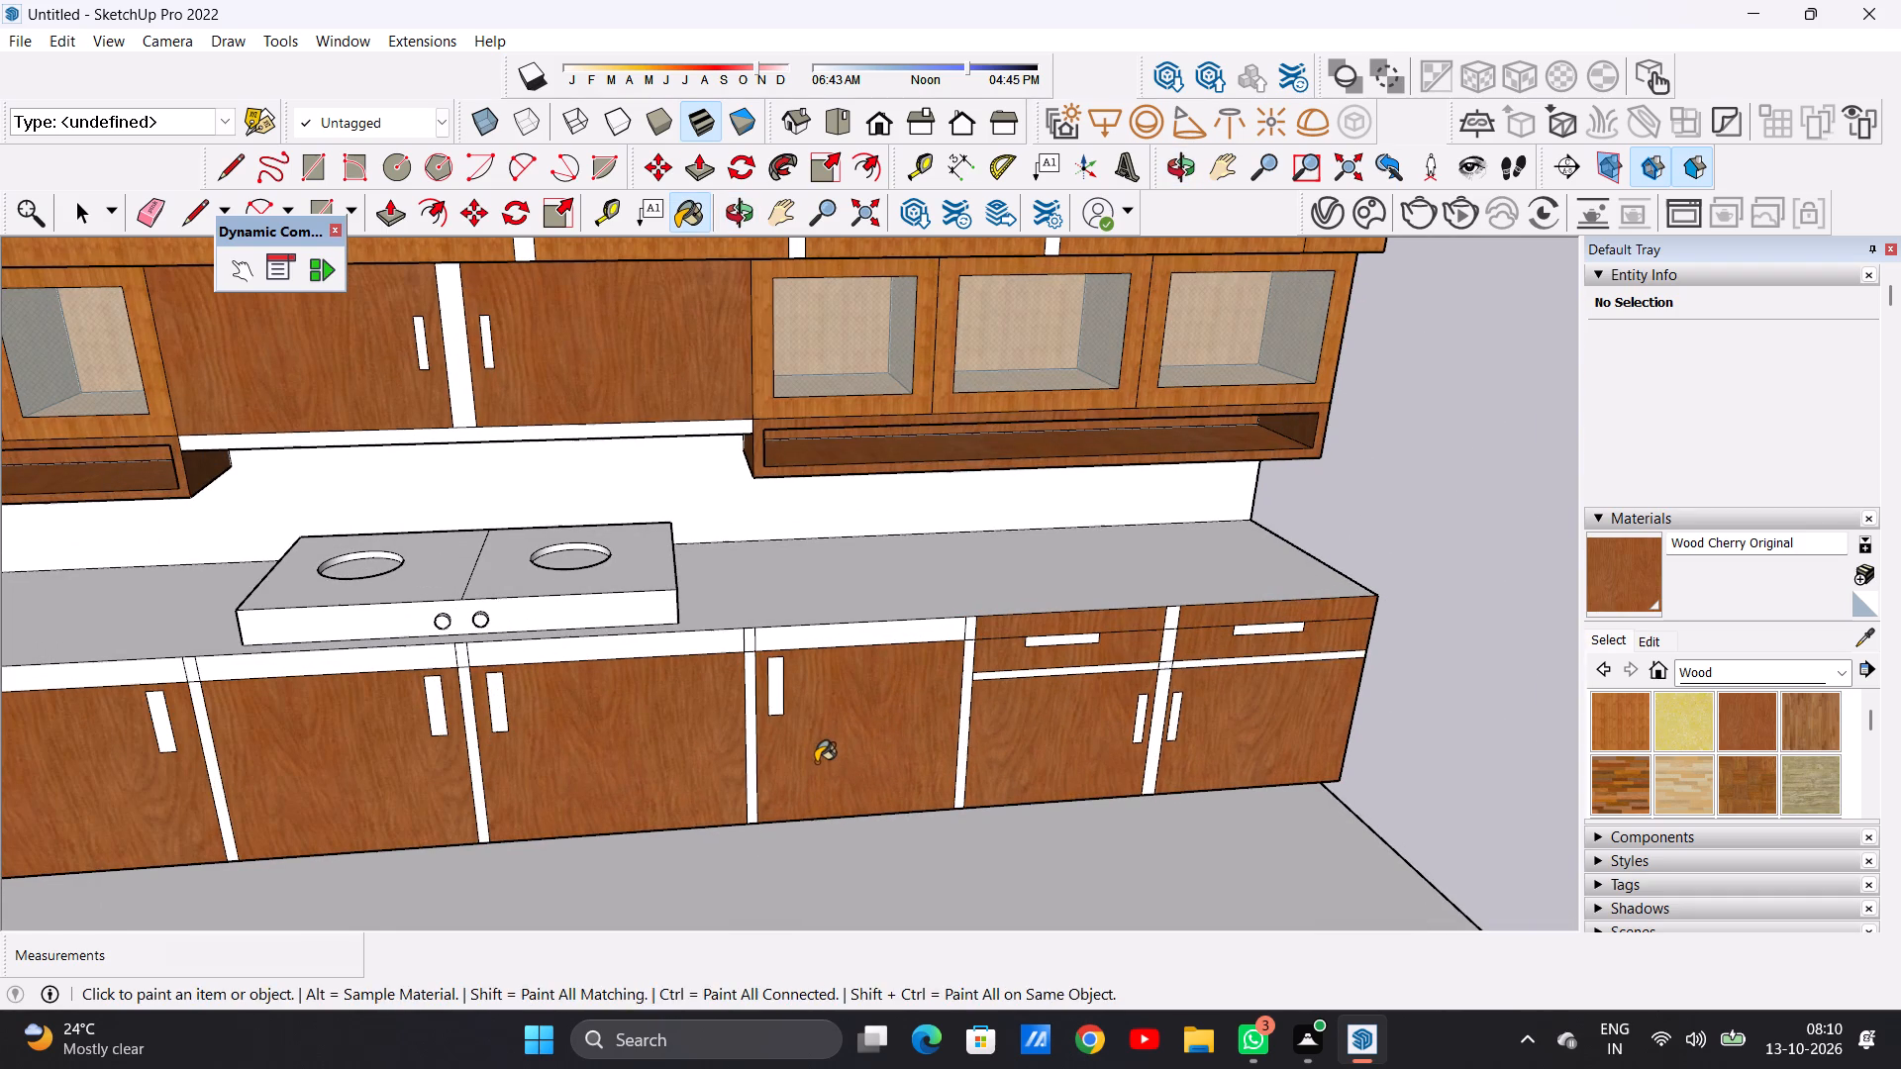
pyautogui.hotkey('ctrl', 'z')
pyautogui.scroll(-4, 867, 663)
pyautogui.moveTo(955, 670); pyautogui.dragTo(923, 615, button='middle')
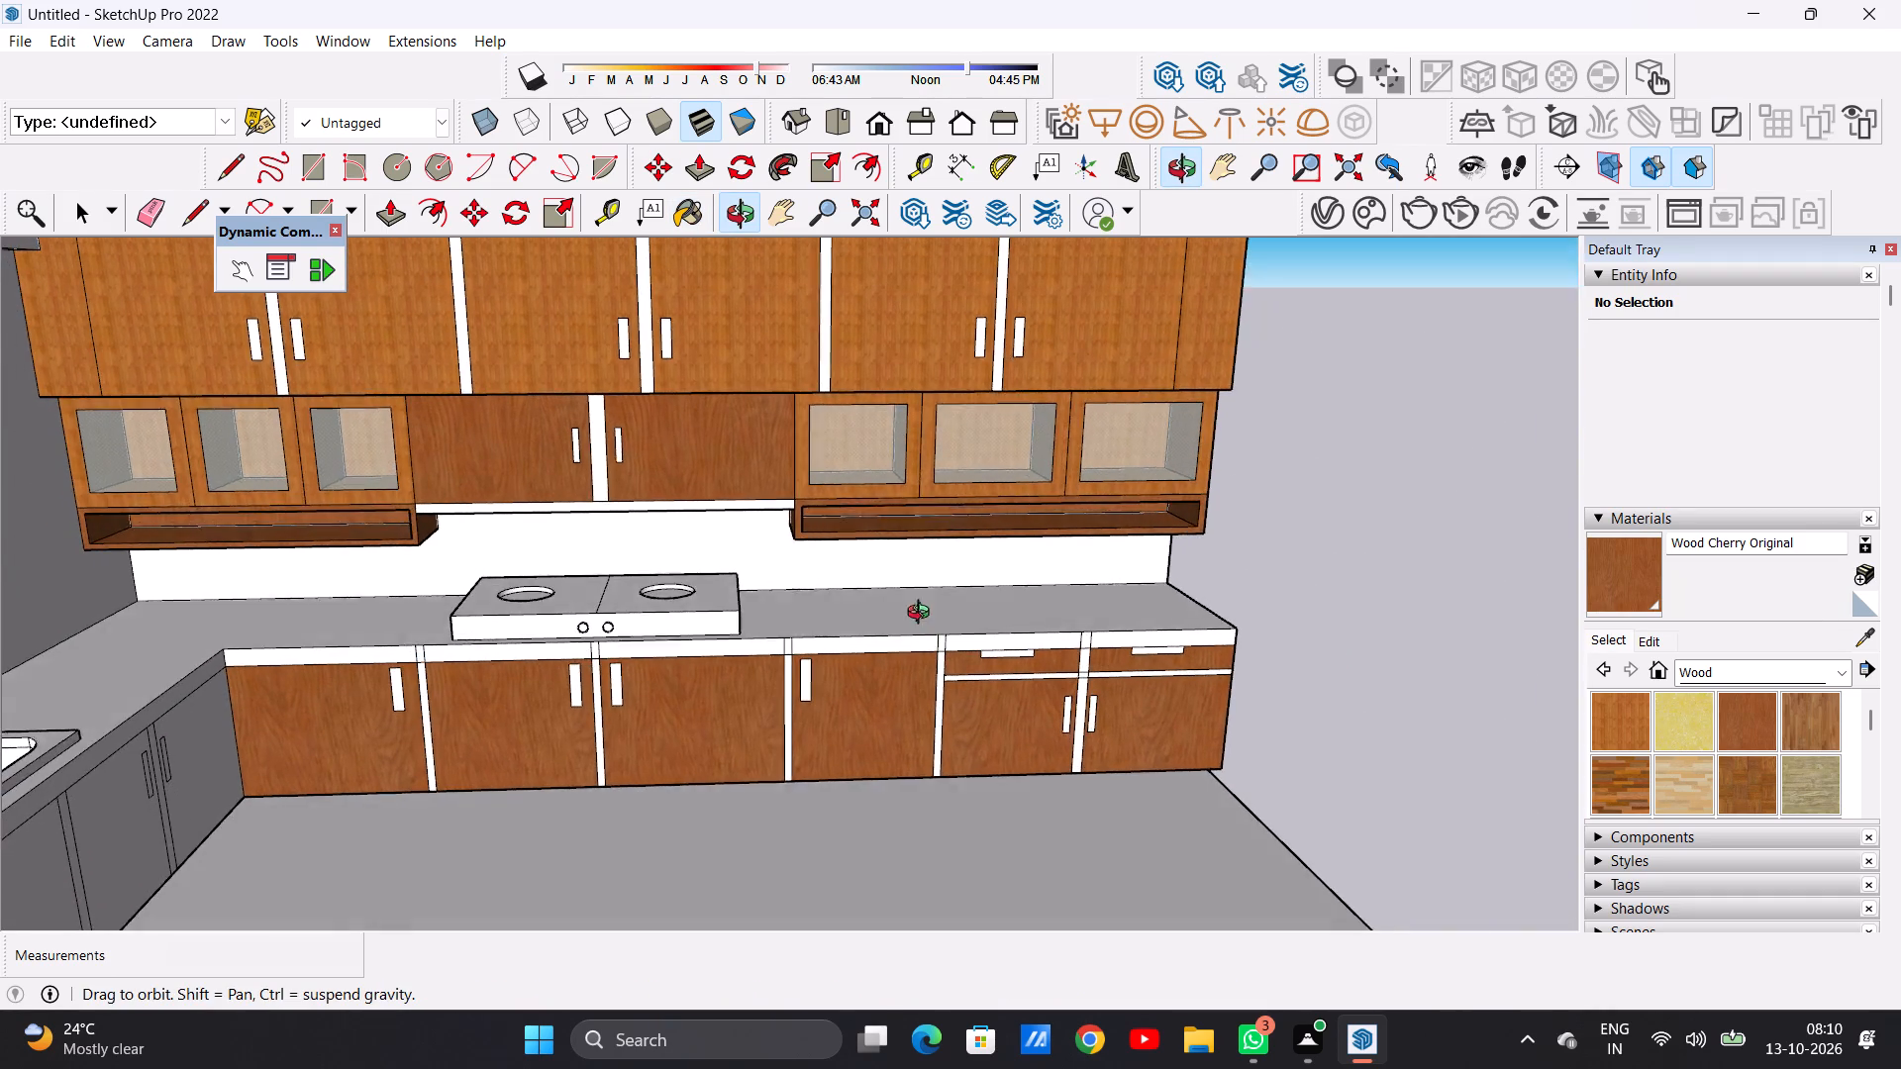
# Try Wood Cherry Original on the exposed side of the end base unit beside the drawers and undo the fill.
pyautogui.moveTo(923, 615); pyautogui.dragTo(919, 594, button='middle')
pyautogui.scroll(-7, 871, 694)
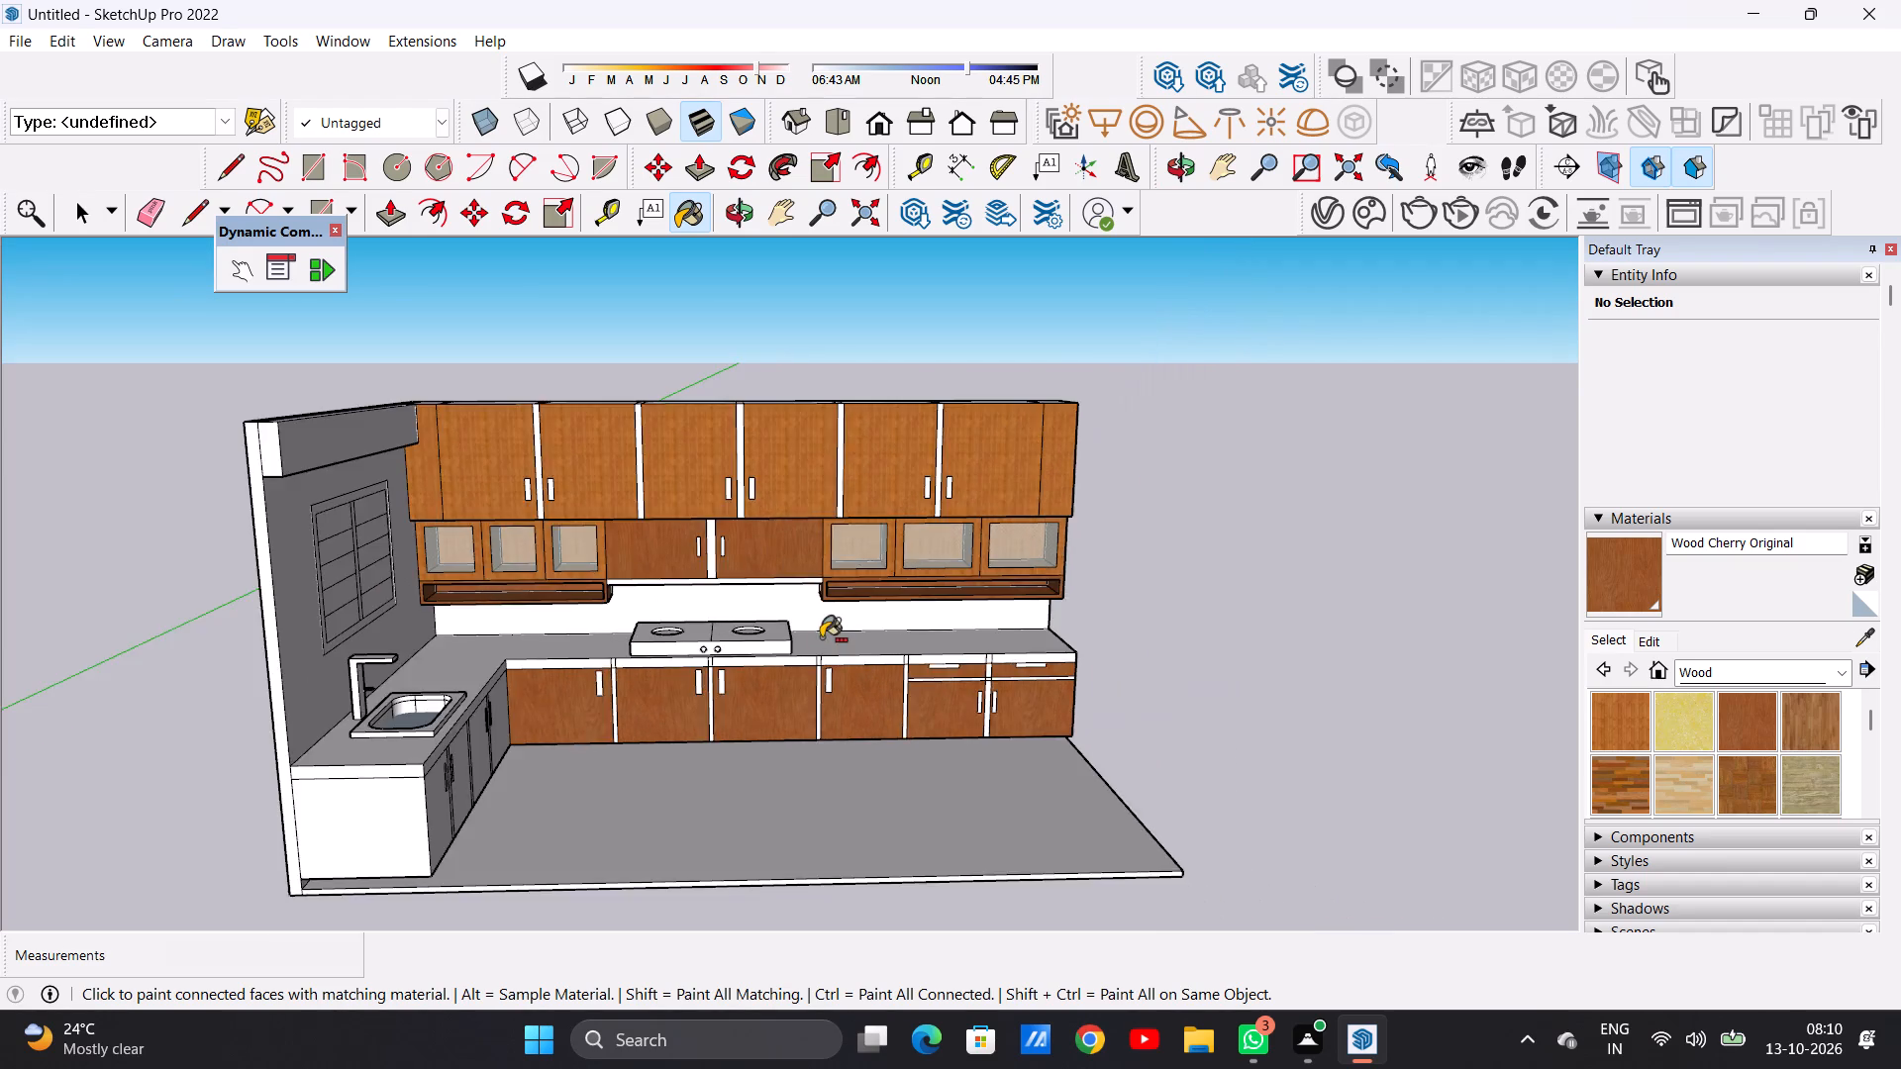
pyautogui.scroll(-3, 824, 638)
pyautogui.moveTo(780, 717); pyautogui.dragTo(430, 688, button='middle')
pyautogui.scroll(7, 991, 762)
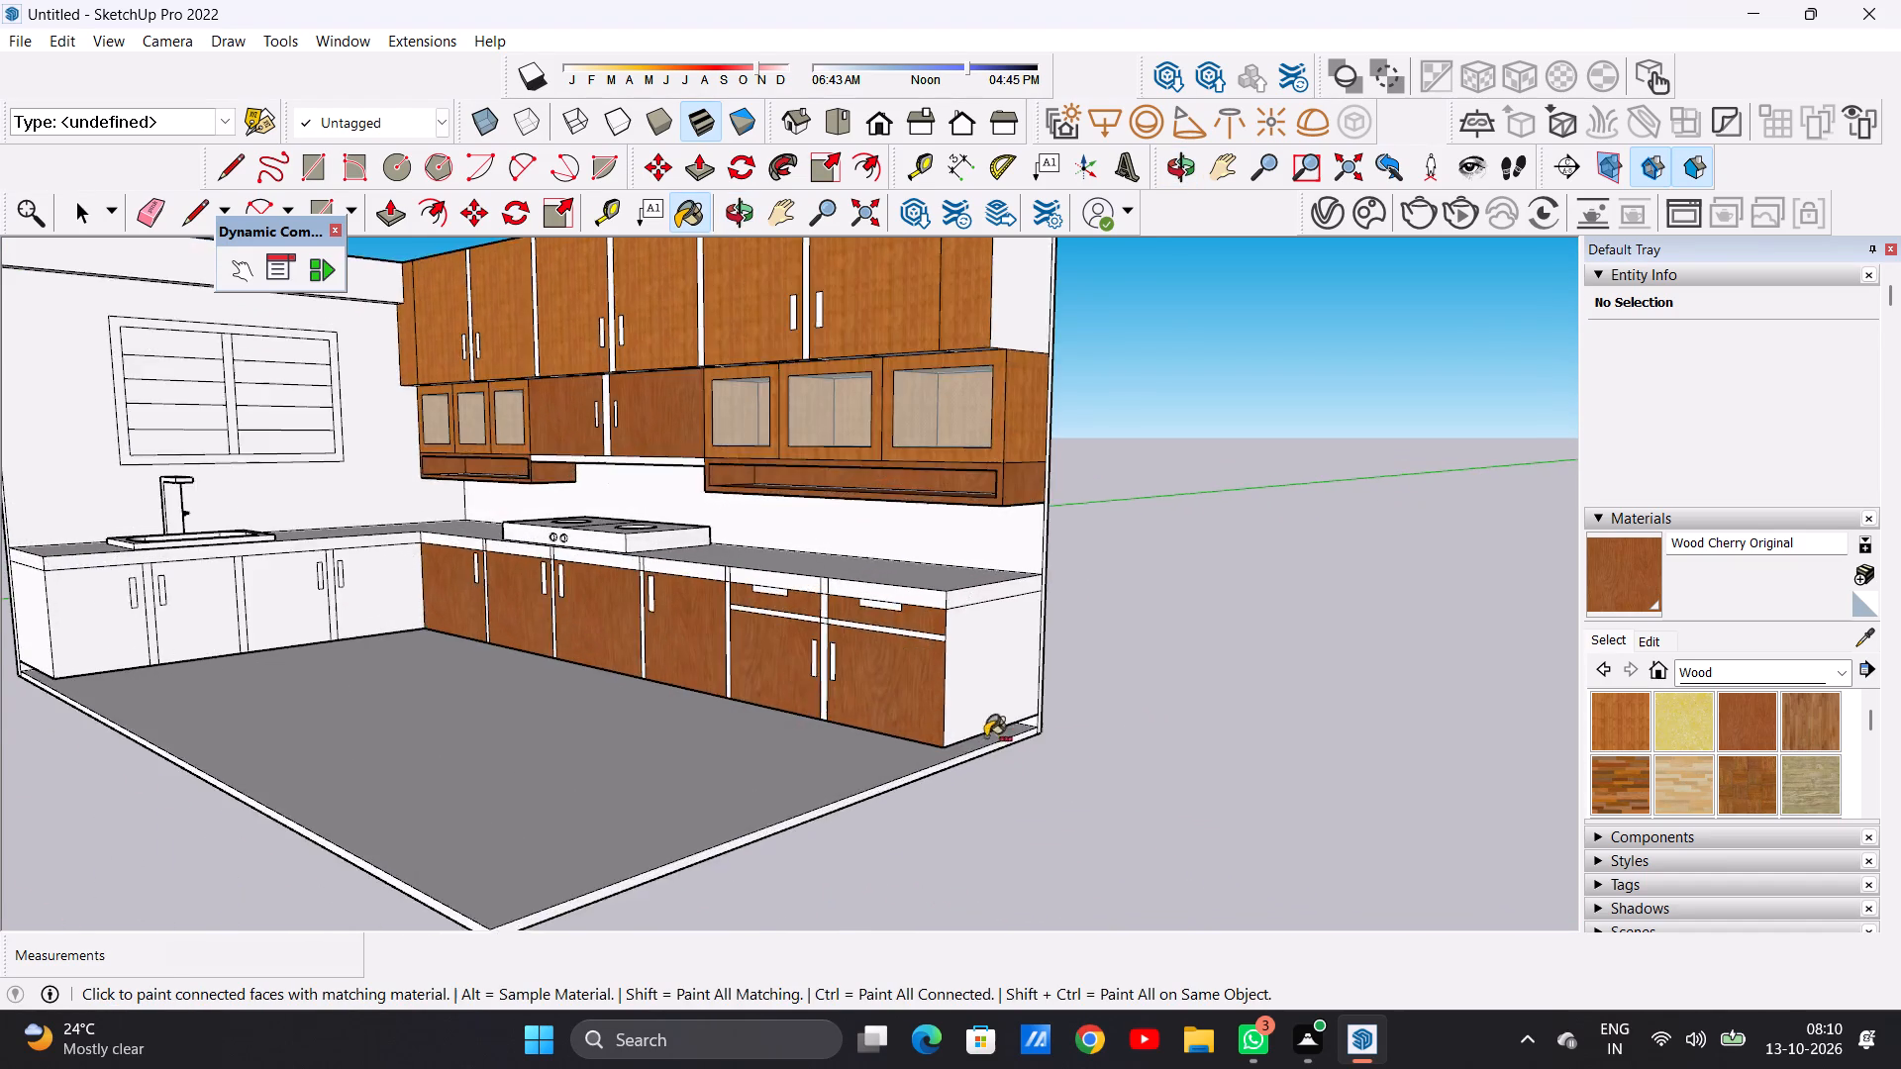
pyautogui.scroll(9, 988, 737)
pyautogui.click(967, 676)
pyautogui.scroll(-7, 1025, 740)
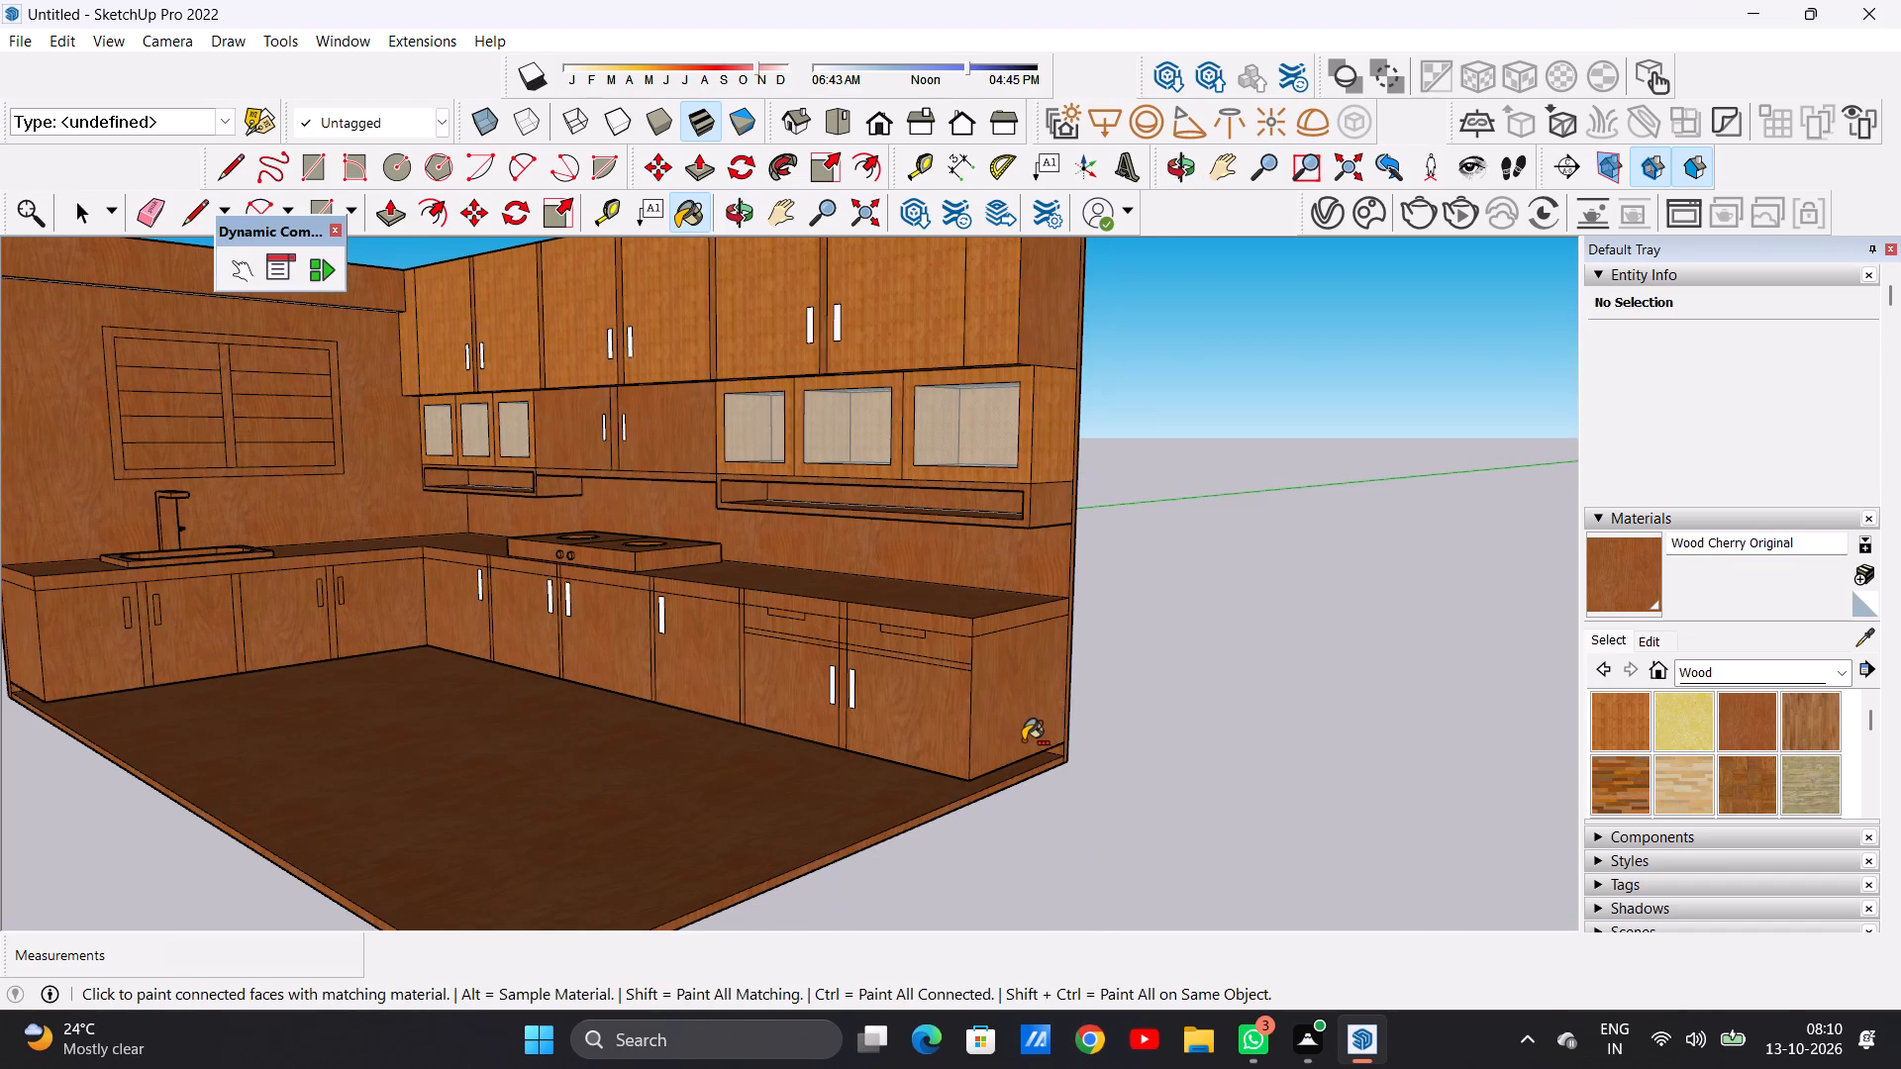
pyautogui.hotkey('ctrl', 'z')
# Paint only the exposed side panel of the end base unit beside the drawers with Wood Cherry Original.
pyautogui.scroll(8, 989, 664)
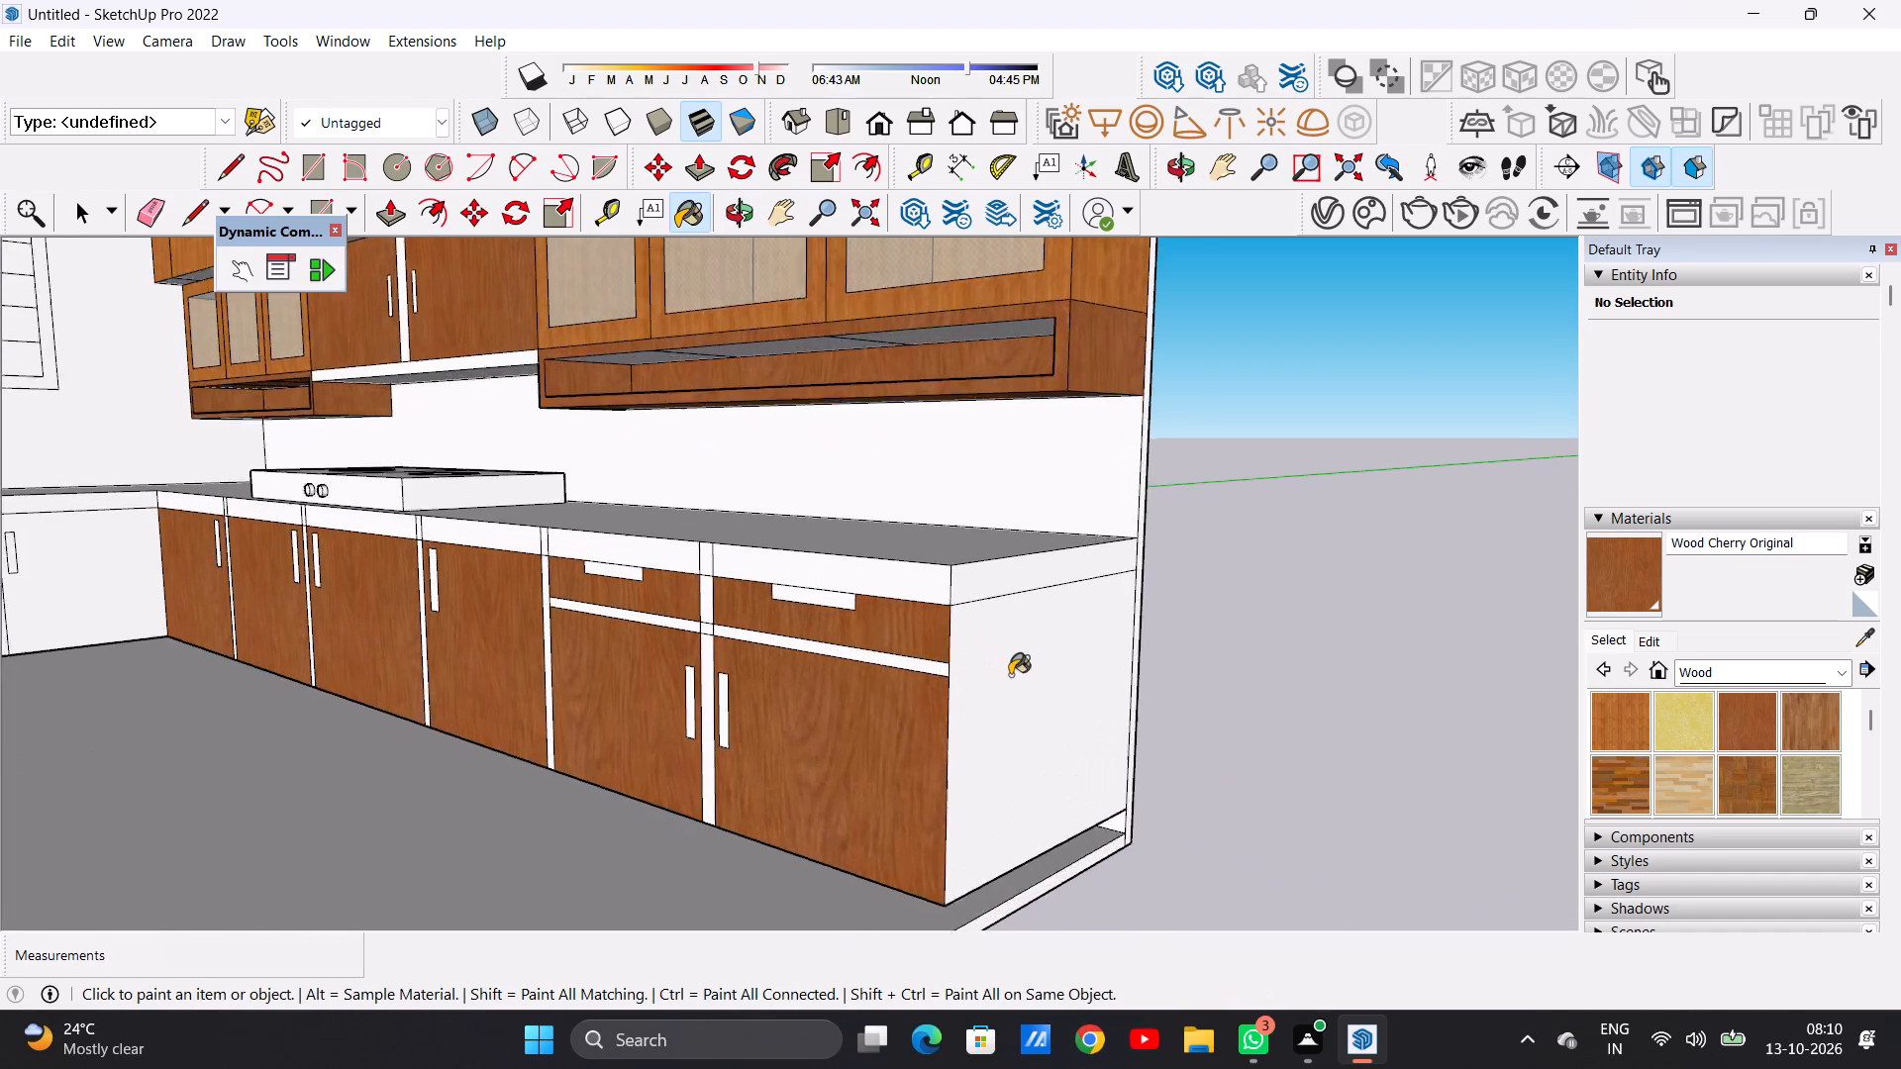
pyautogui.scroll(3, 1010, 675)
pyautogui.click(1015, 675)
# Paint the exposed side panel and the four doors of the base cabinets under the sink counter with Wood Cherry Original.
pyautogui.scroll(-17, 1019, 693)
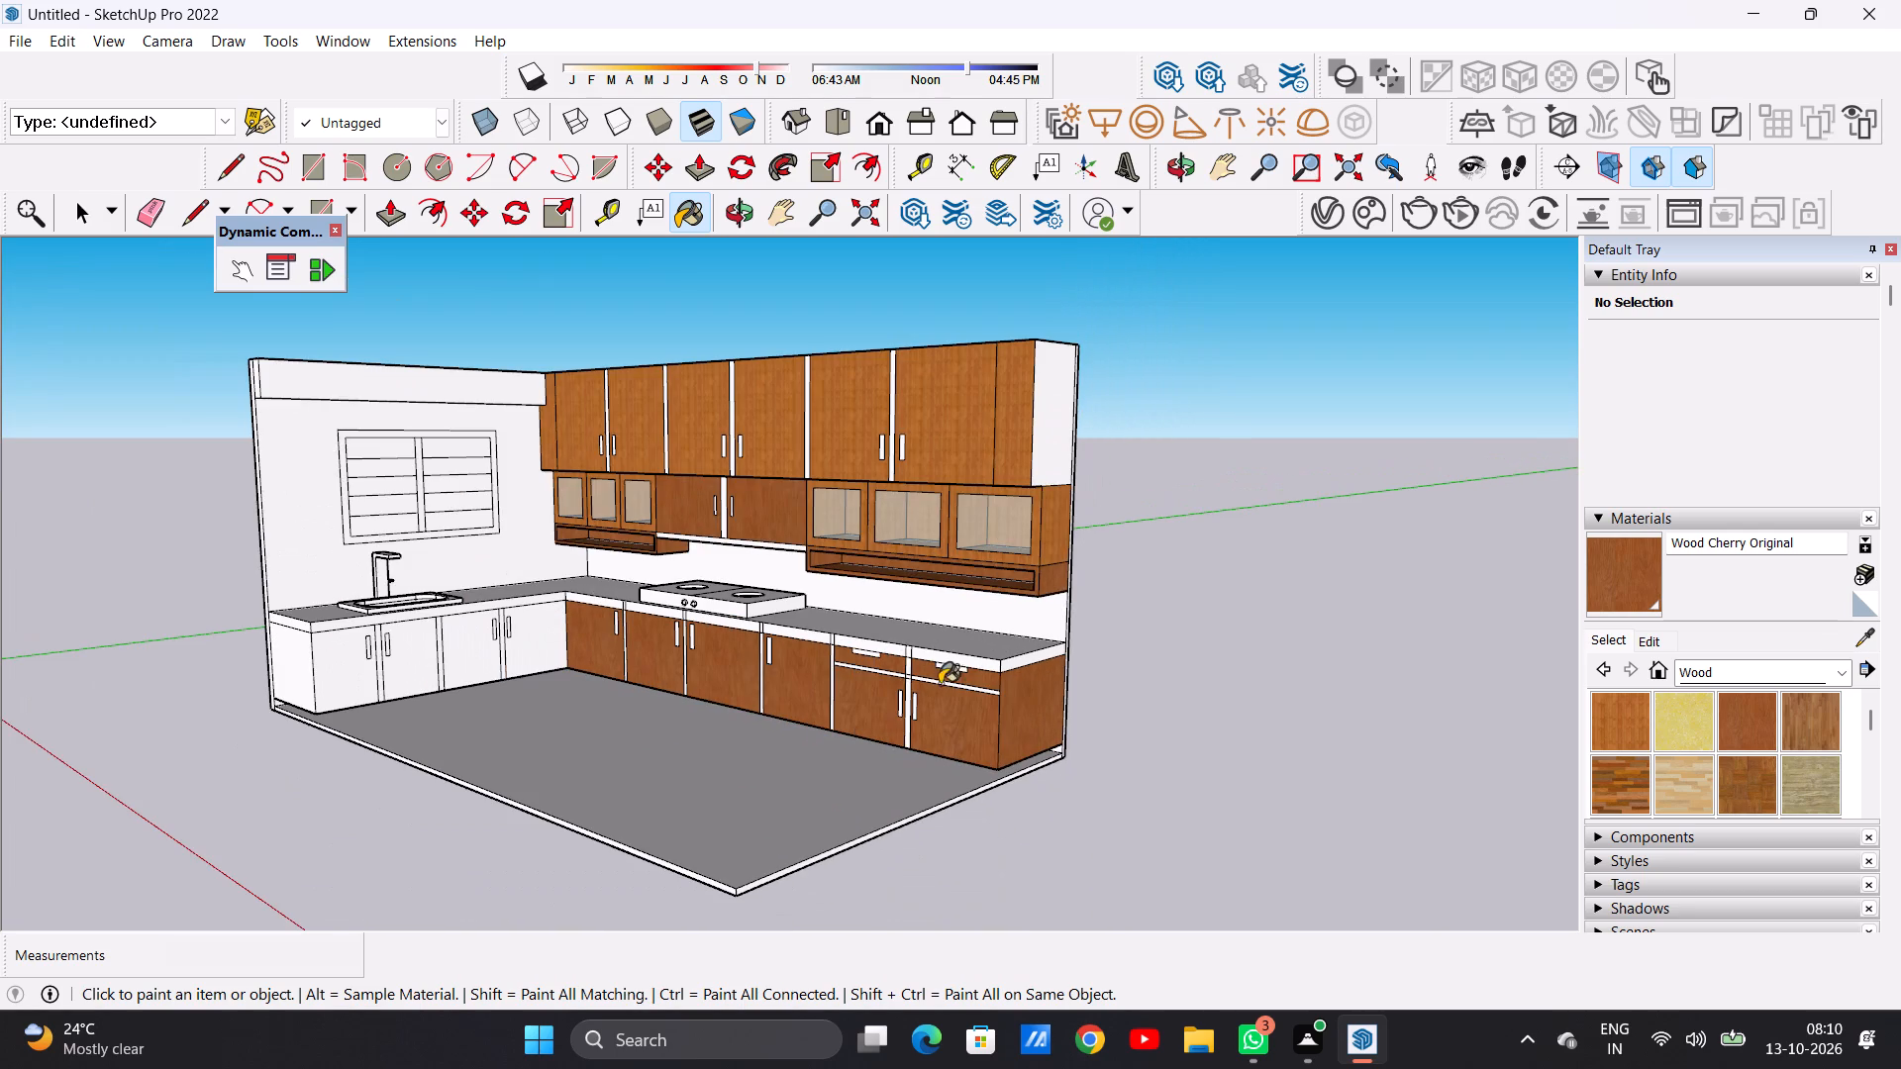
pyautogui.scroll(8, 437, 683)
pyautogui.scroll(7, 363, 633)
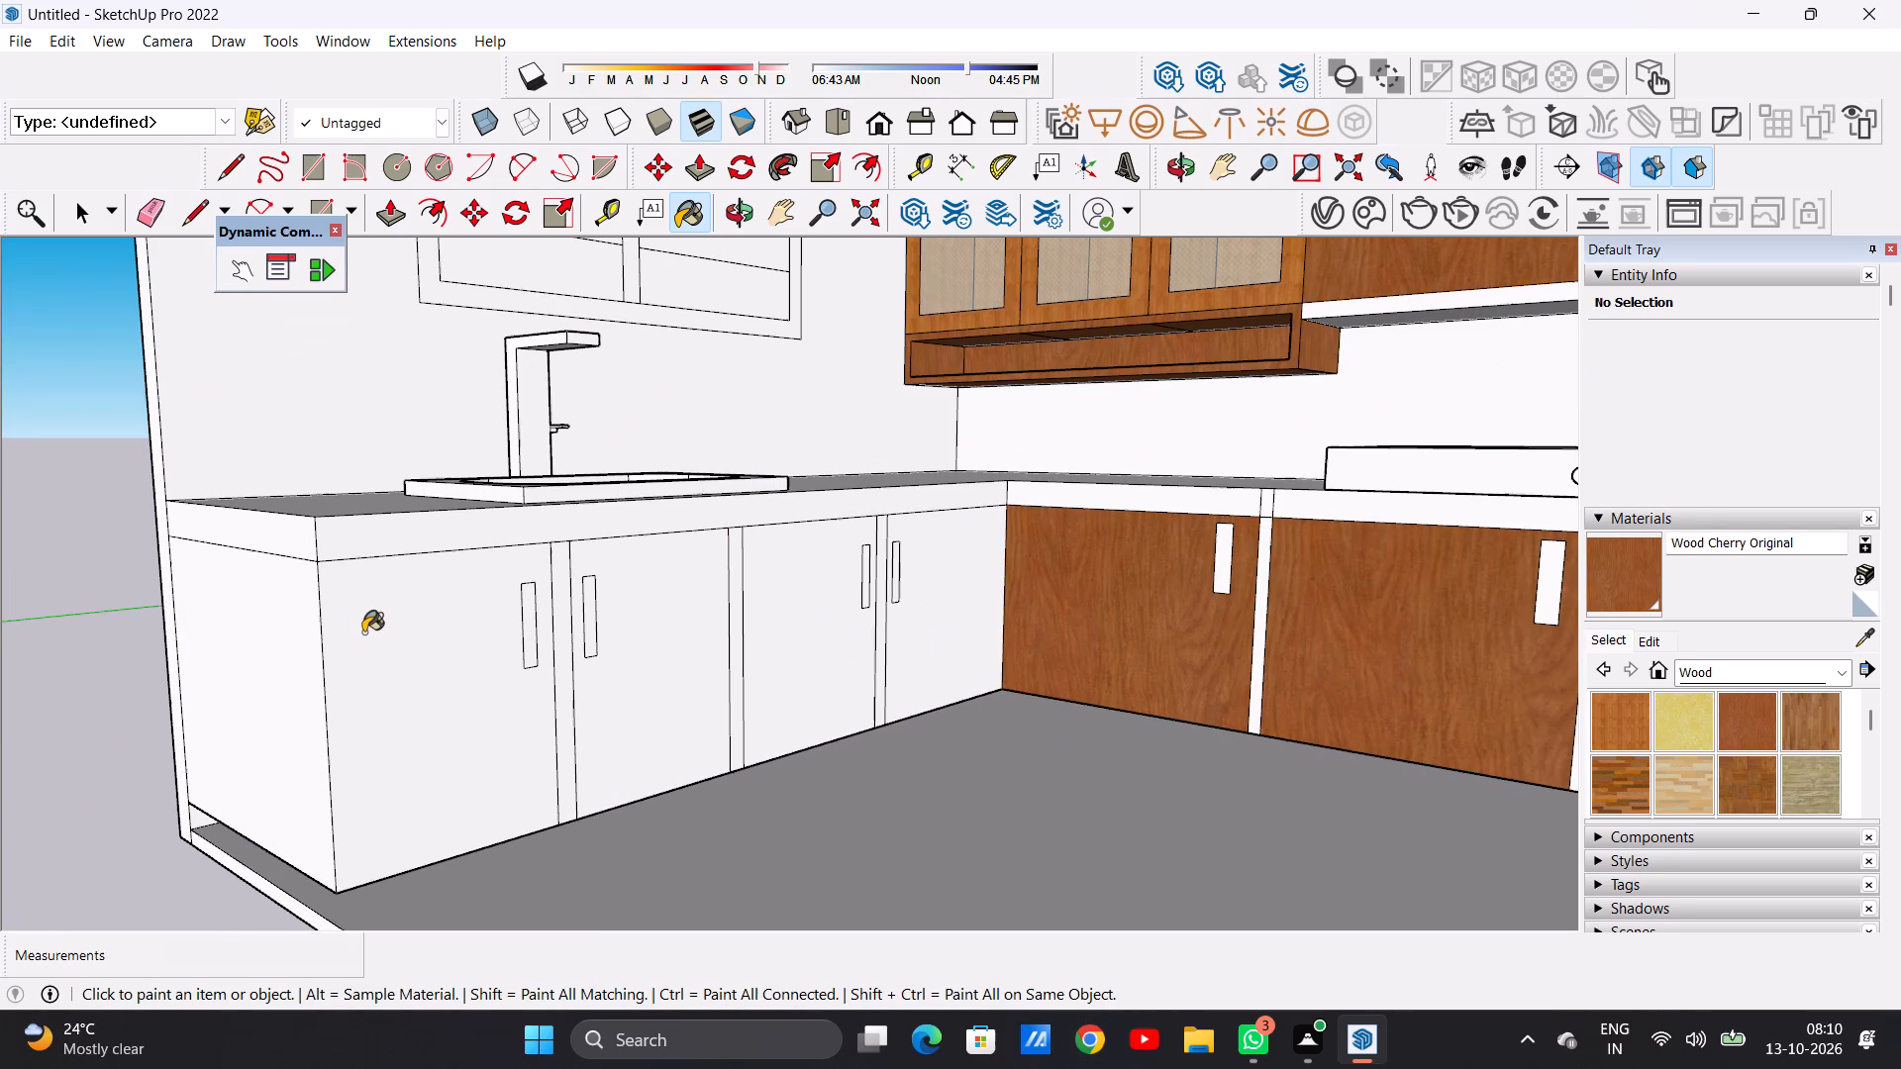
pyautogui.click(295, 648)
pyautogui.click(411, 637)
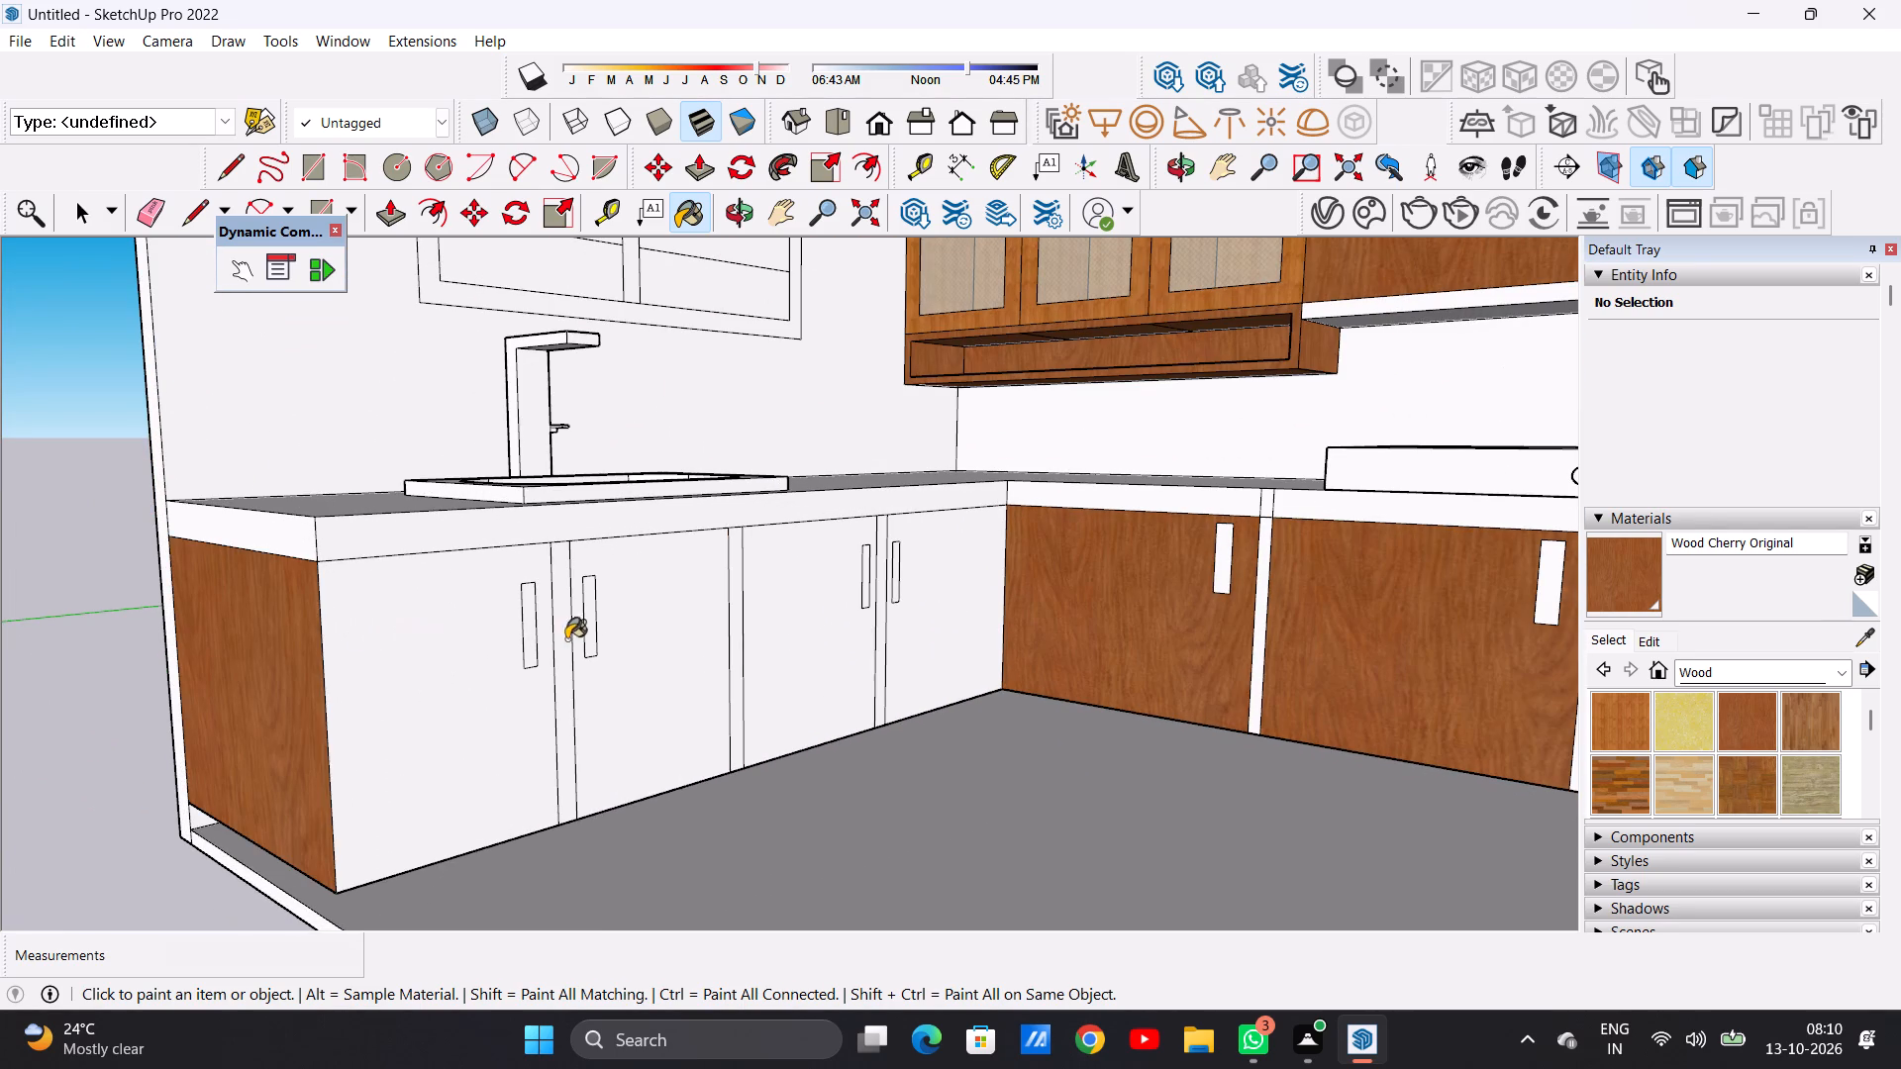
pyautogui.click(627, 641)
pyautogui.click(791, 629)
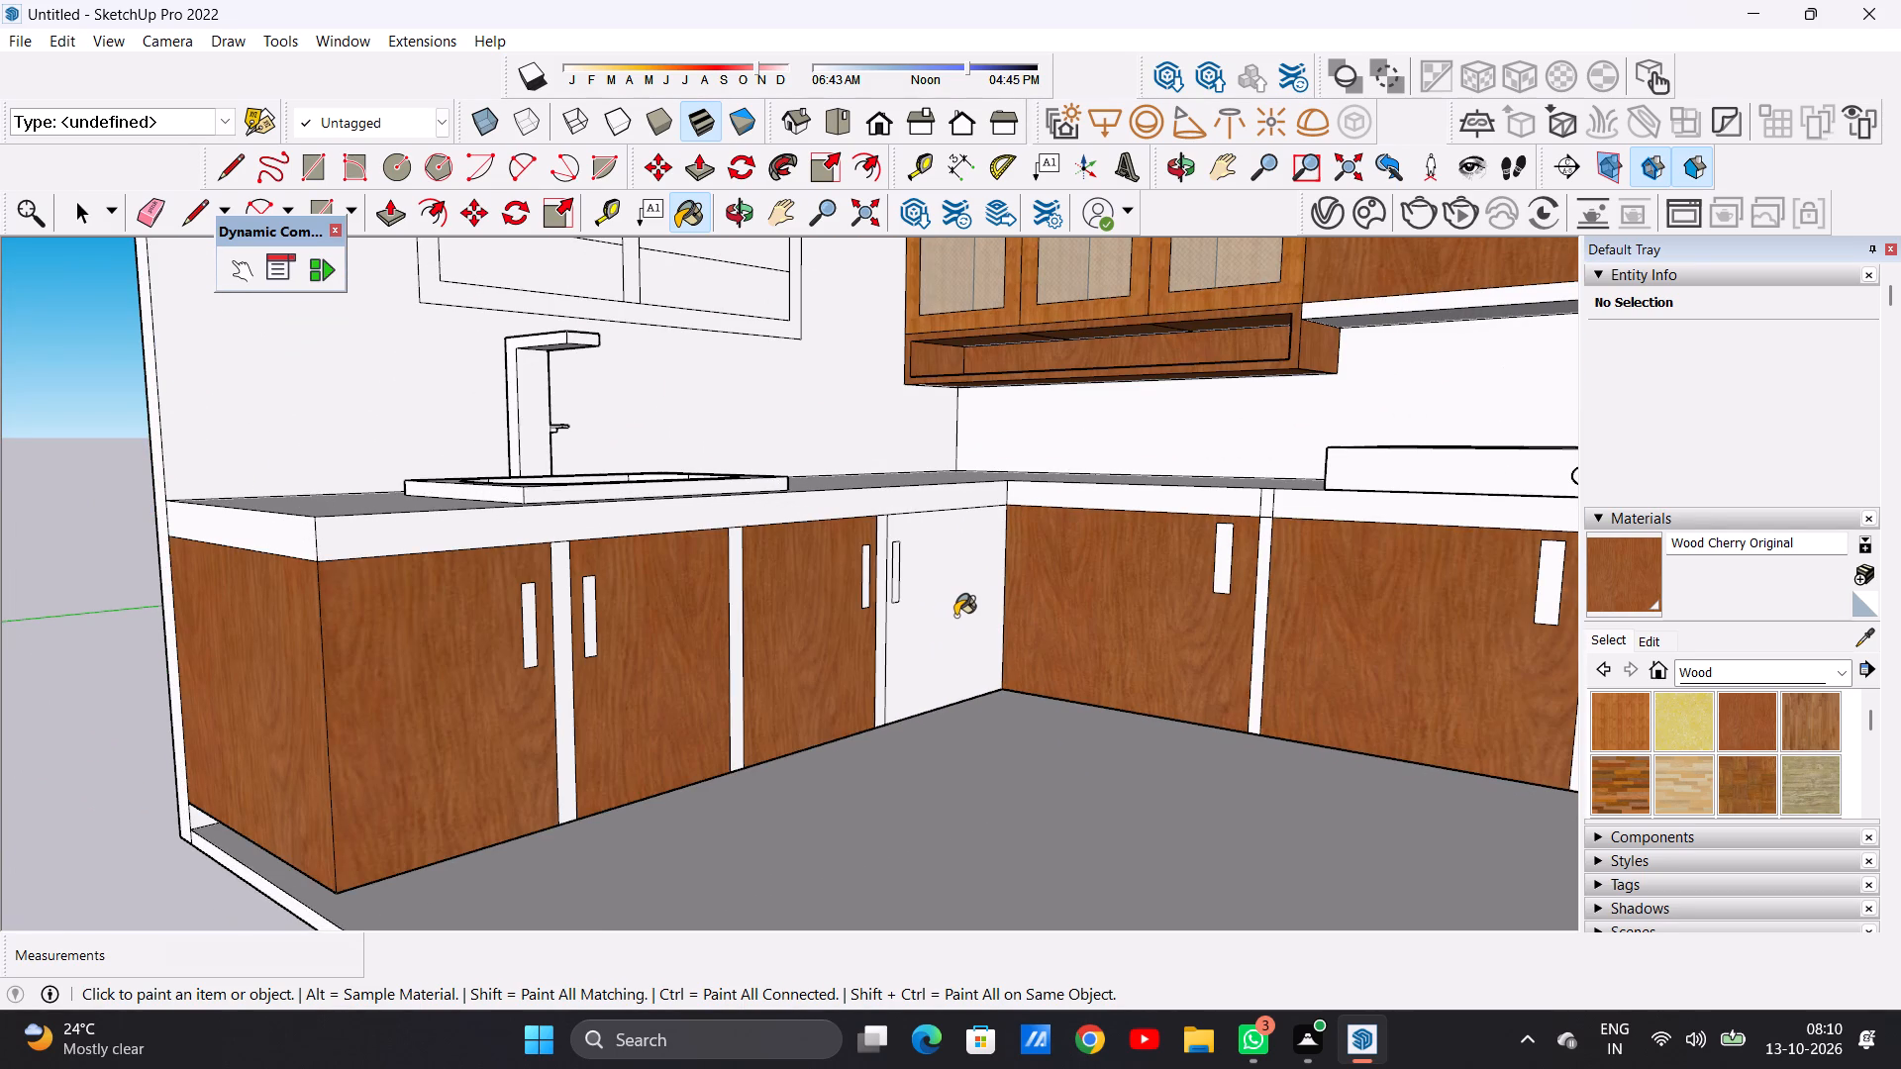
pyautogui.click(955, 616)
pyautogui.press('space')
# Apply Formica Laminate Dark from Synthetic Surfaces to the countertop's top face and to the front and end edges on the sink side.
pyautogui.scroll(-2, 832, 614)
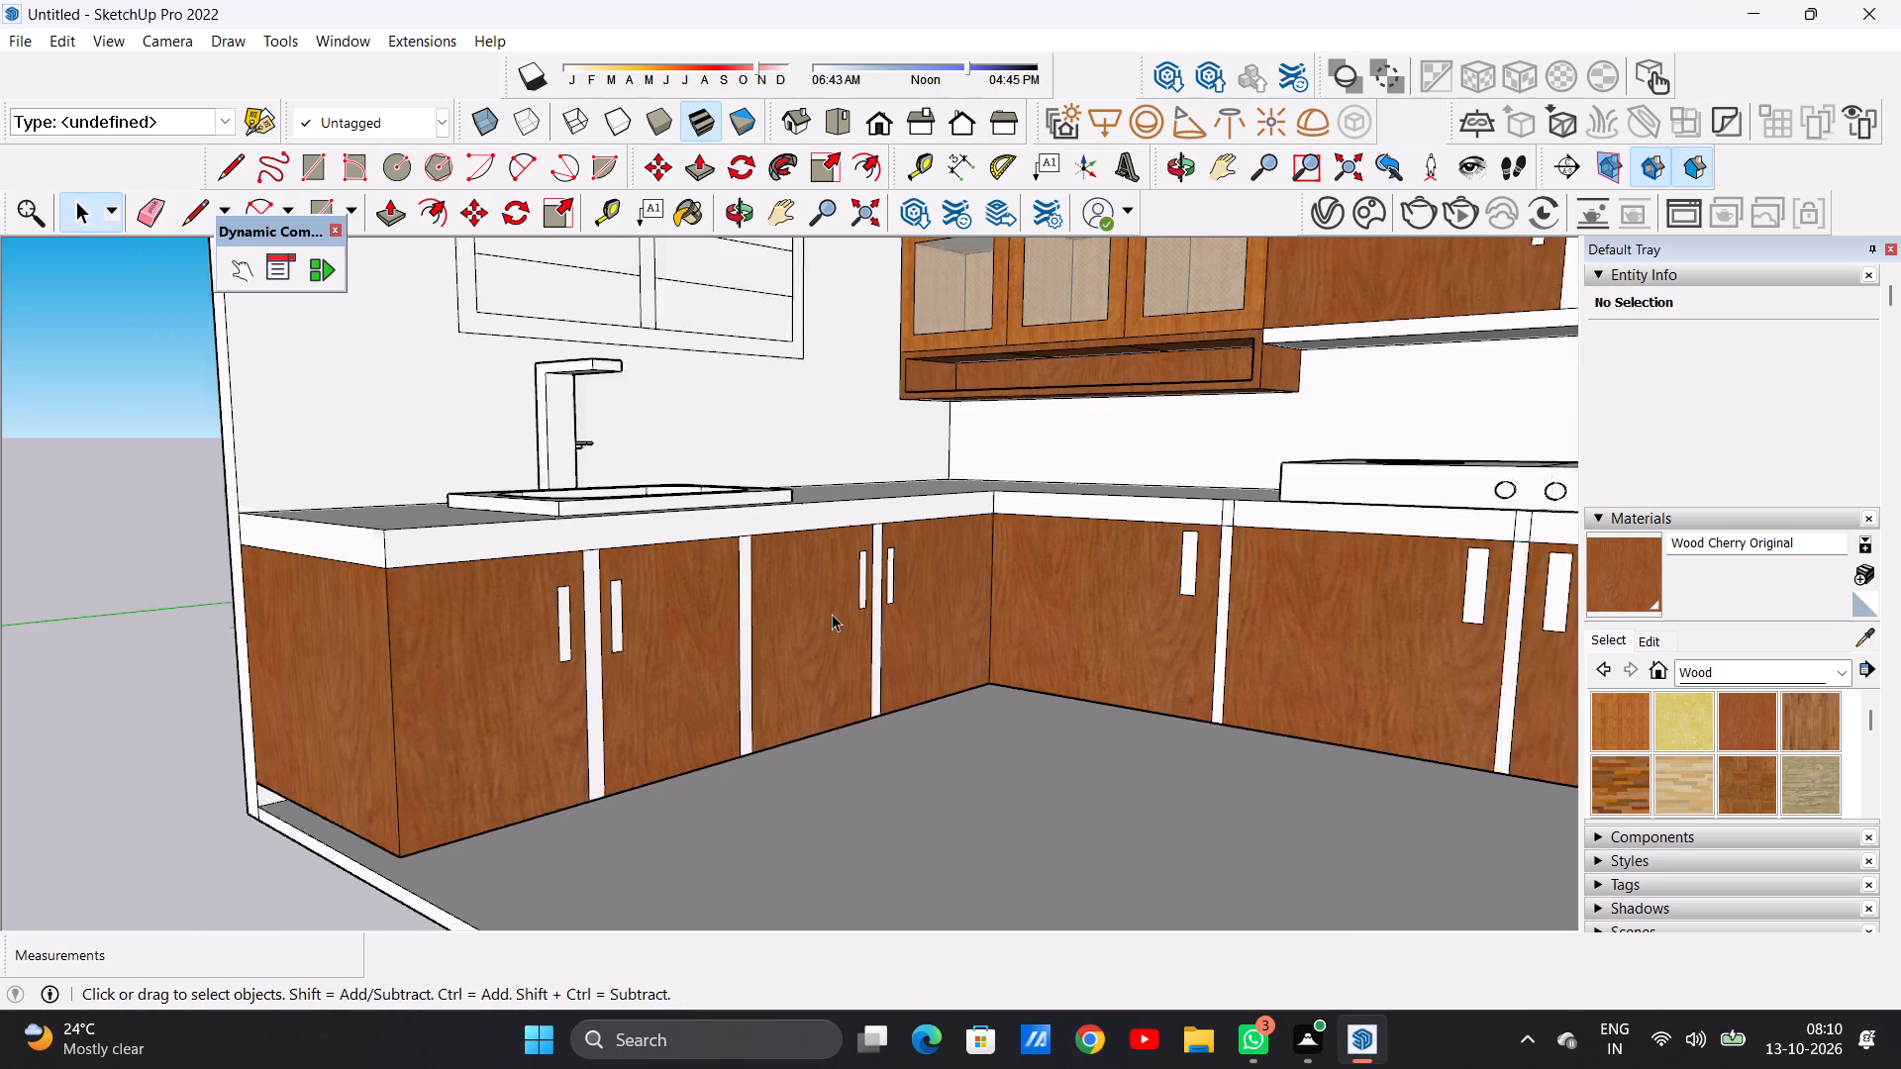
pyautogui.scroll(-9, 832, 614)
pyautogui.moveTo(716, 614); pyautogui.dragTo(489, 606, button='middle')
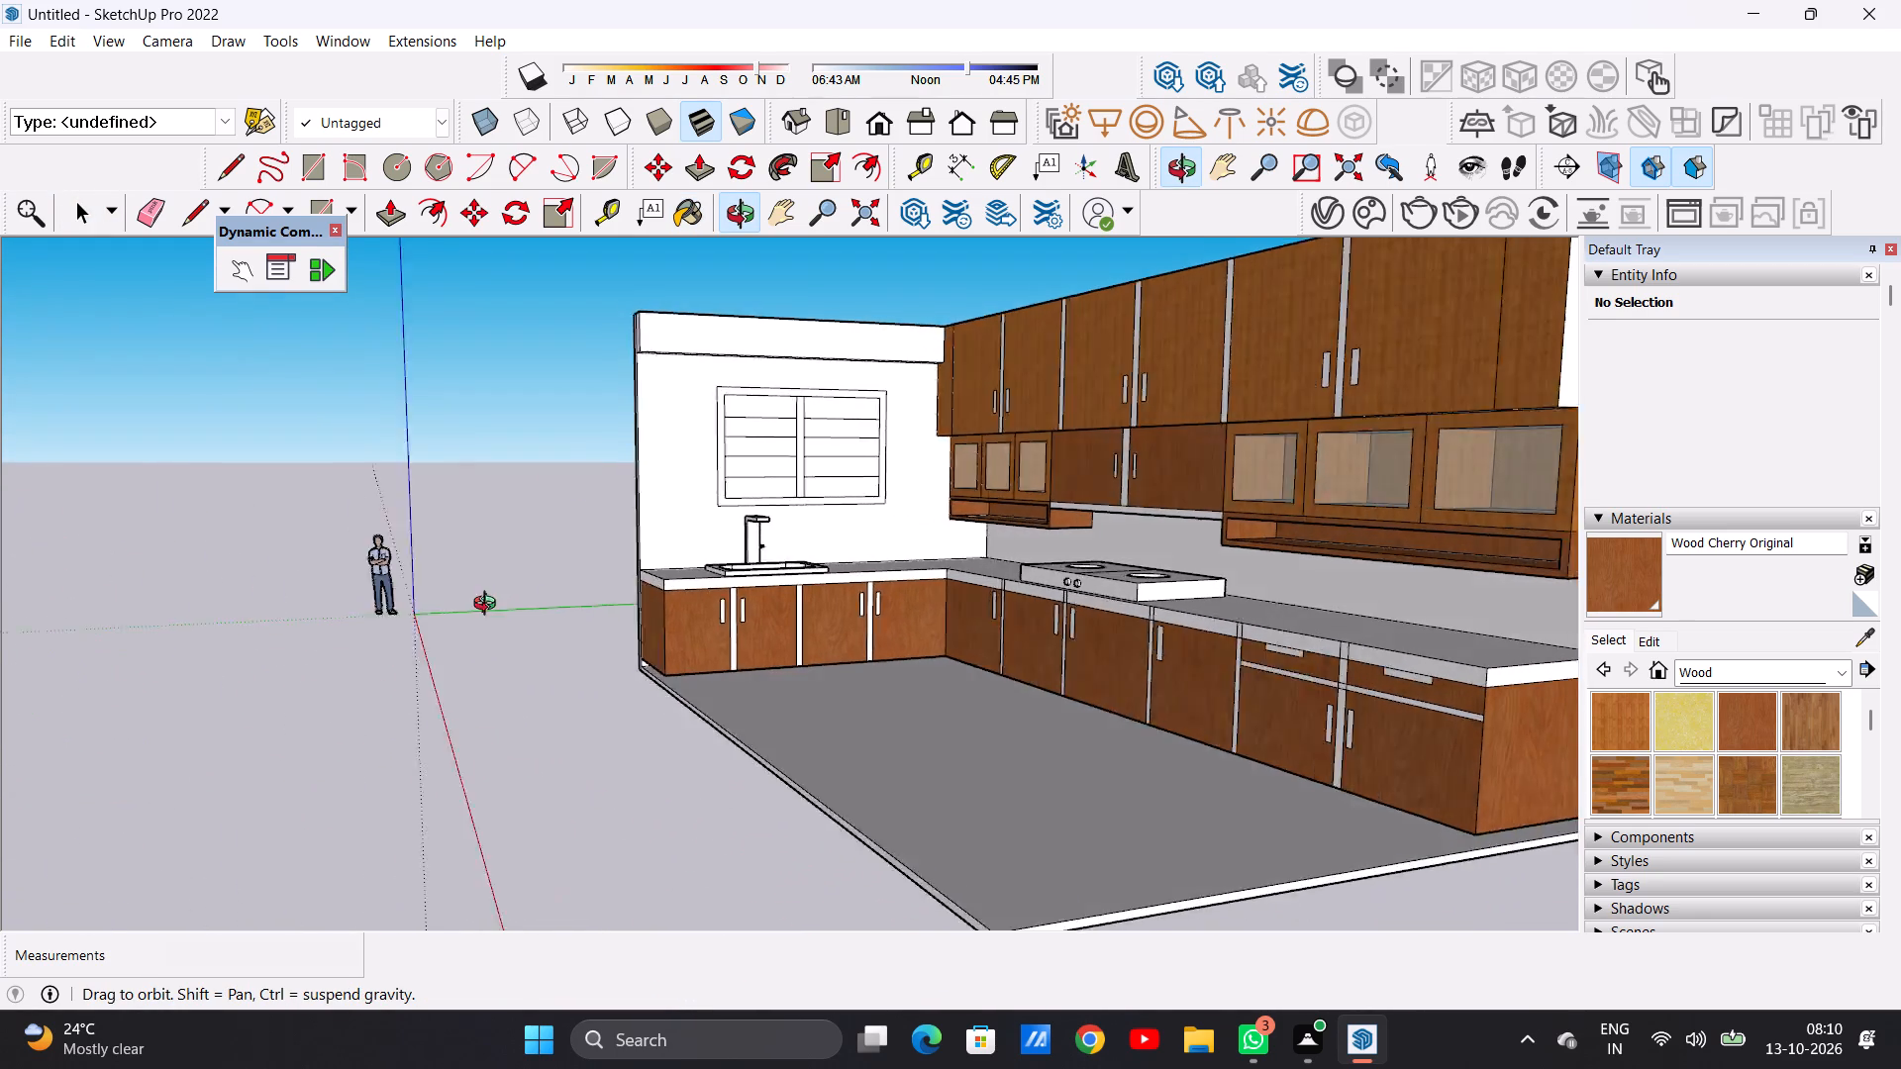
pyautogui.moveTo(489, 606); pyautogui.dragTo(446, 623, button='middle')
pyautogui.moveTo(732, 622); pyautogui.dragTo(939, 734, button='middle')
pyautogui.scroll(7, 662, 585)
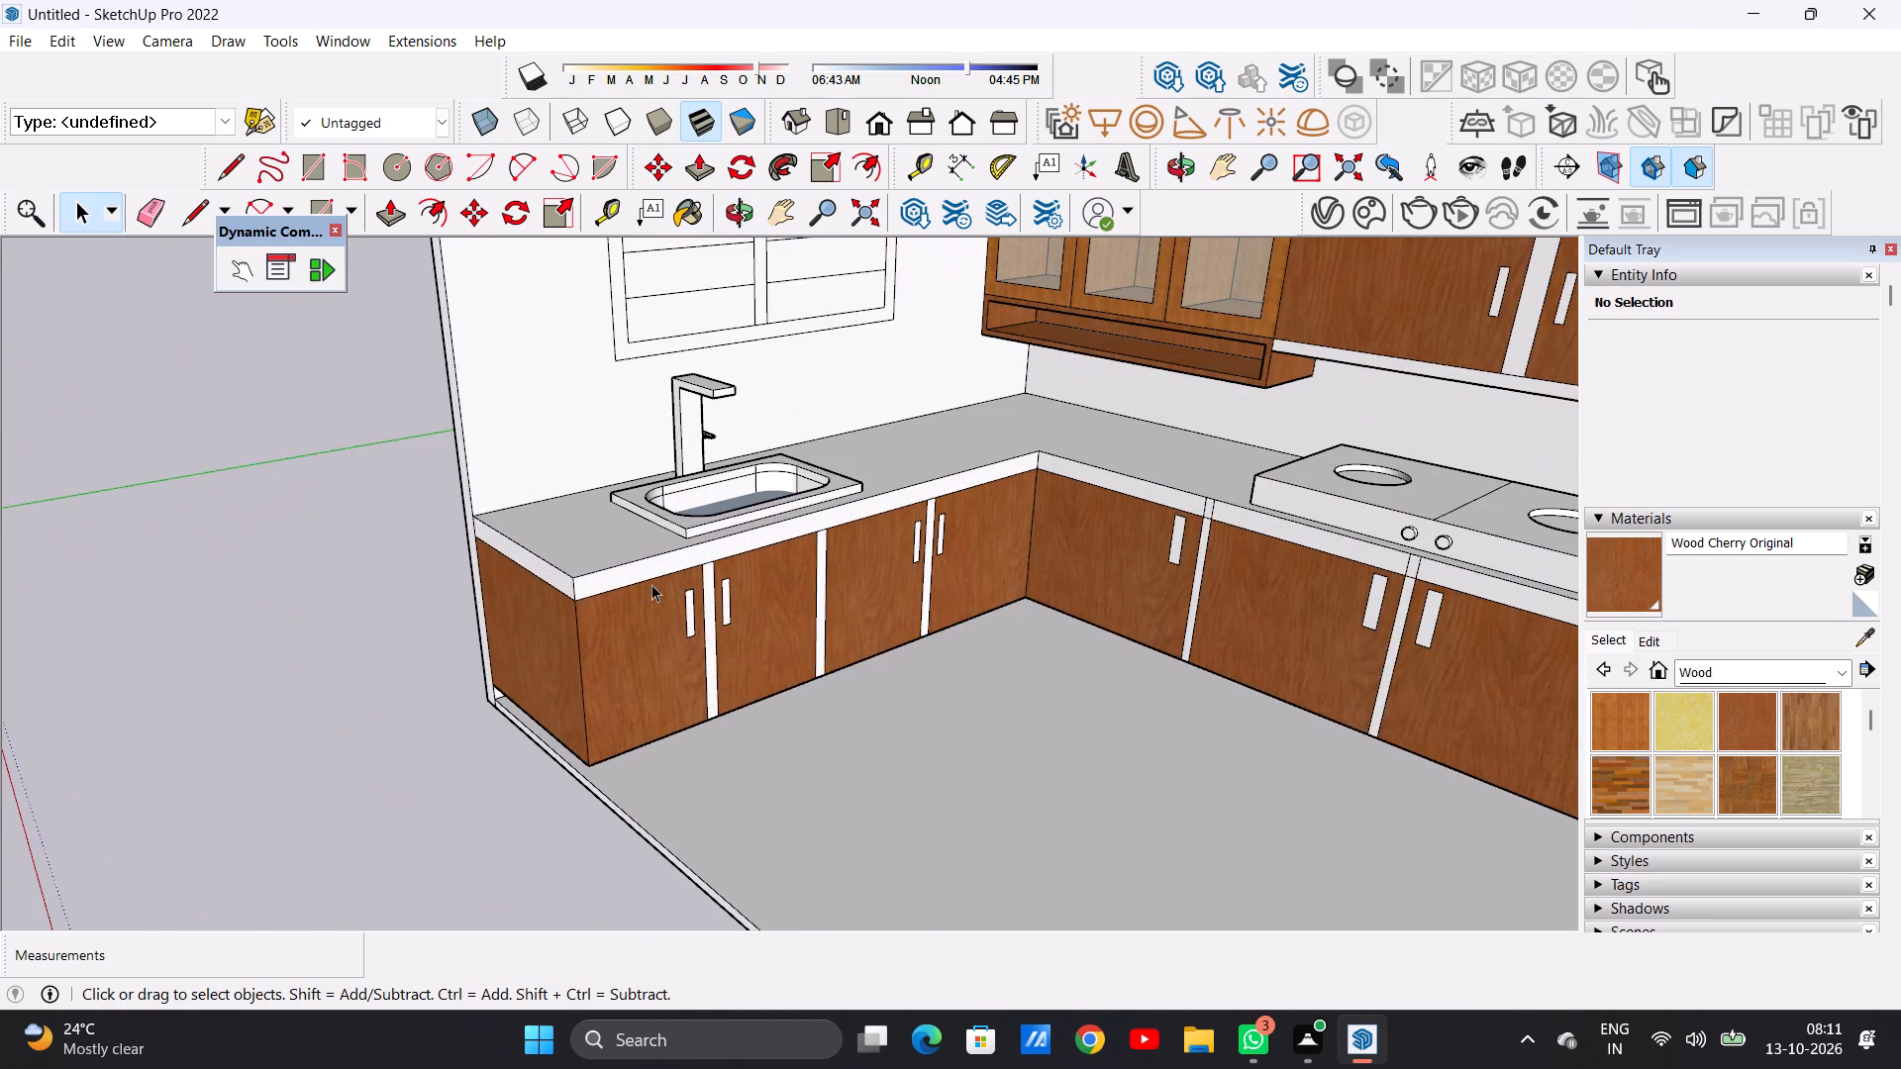
pyautogui.scroll(5, 636, 583)
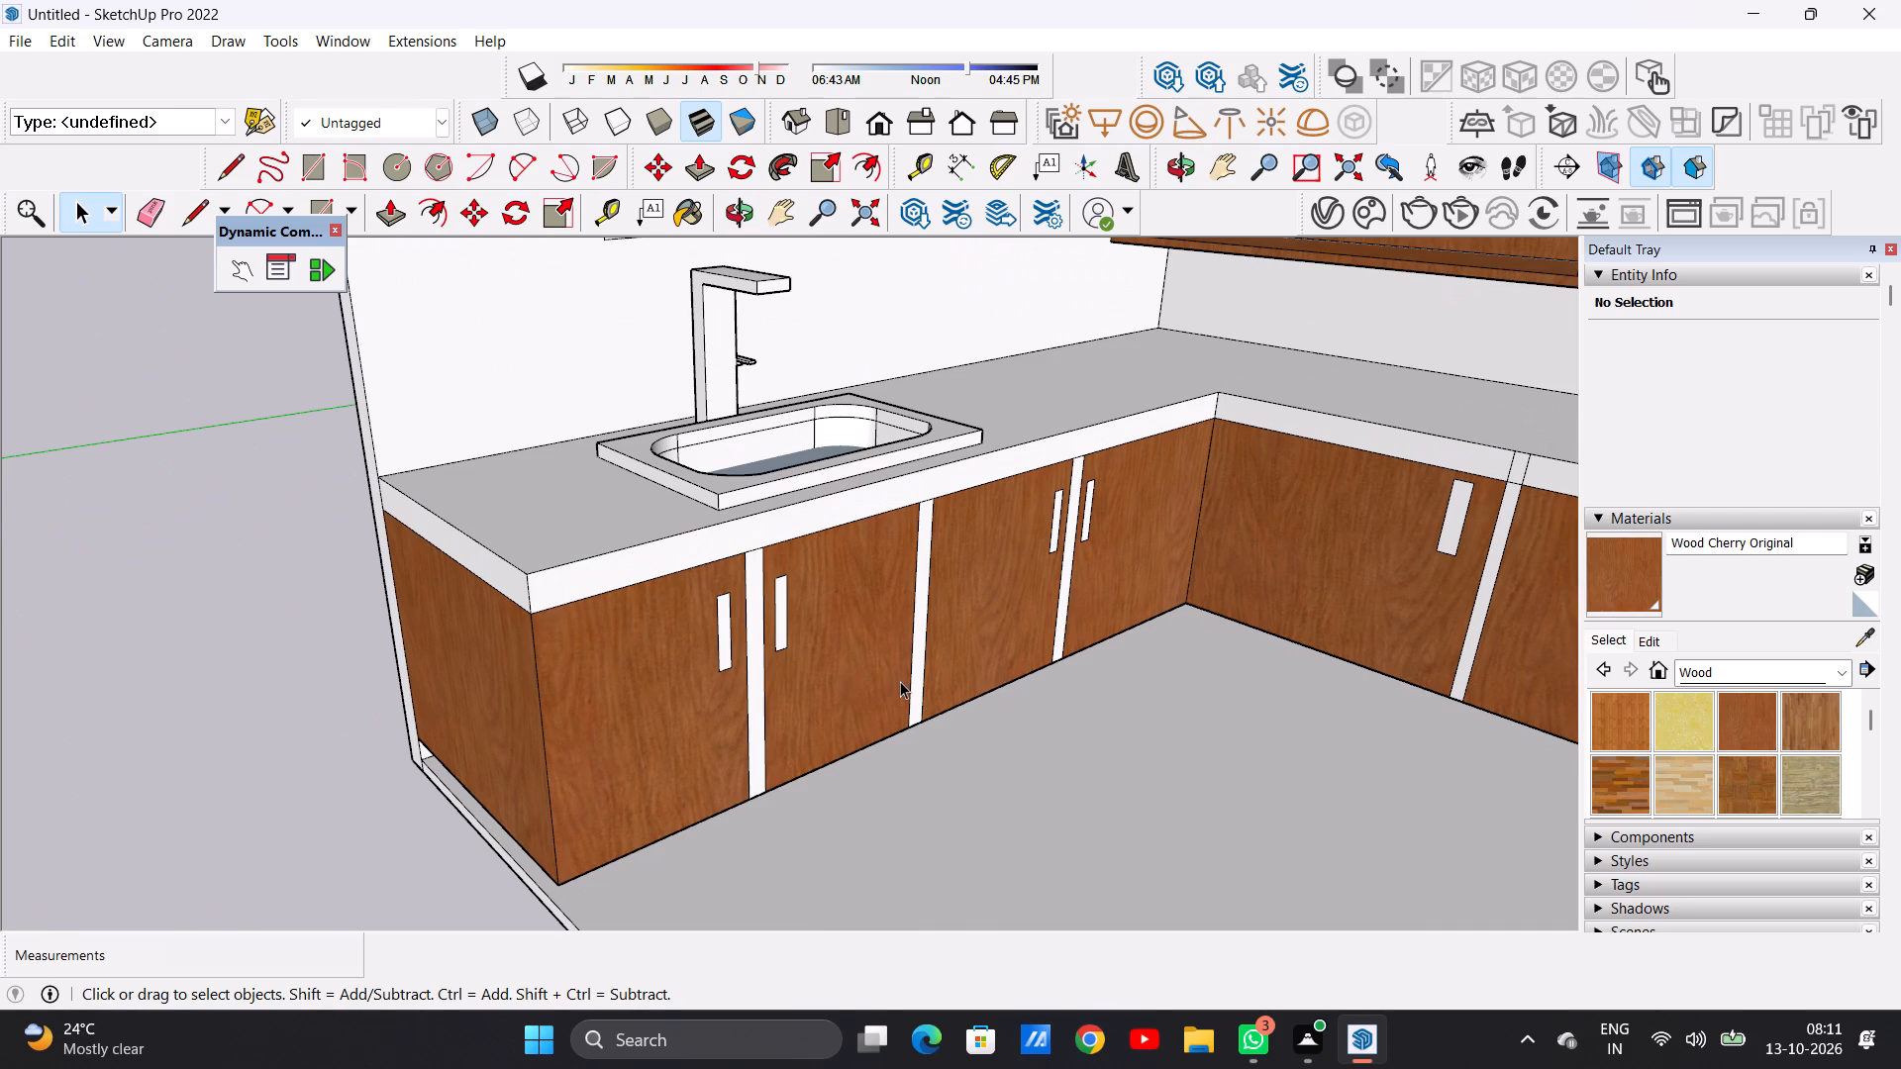
pyautogui.scroll(-6, 697, 724)
pyautogui.scroll(7, 681, 662)
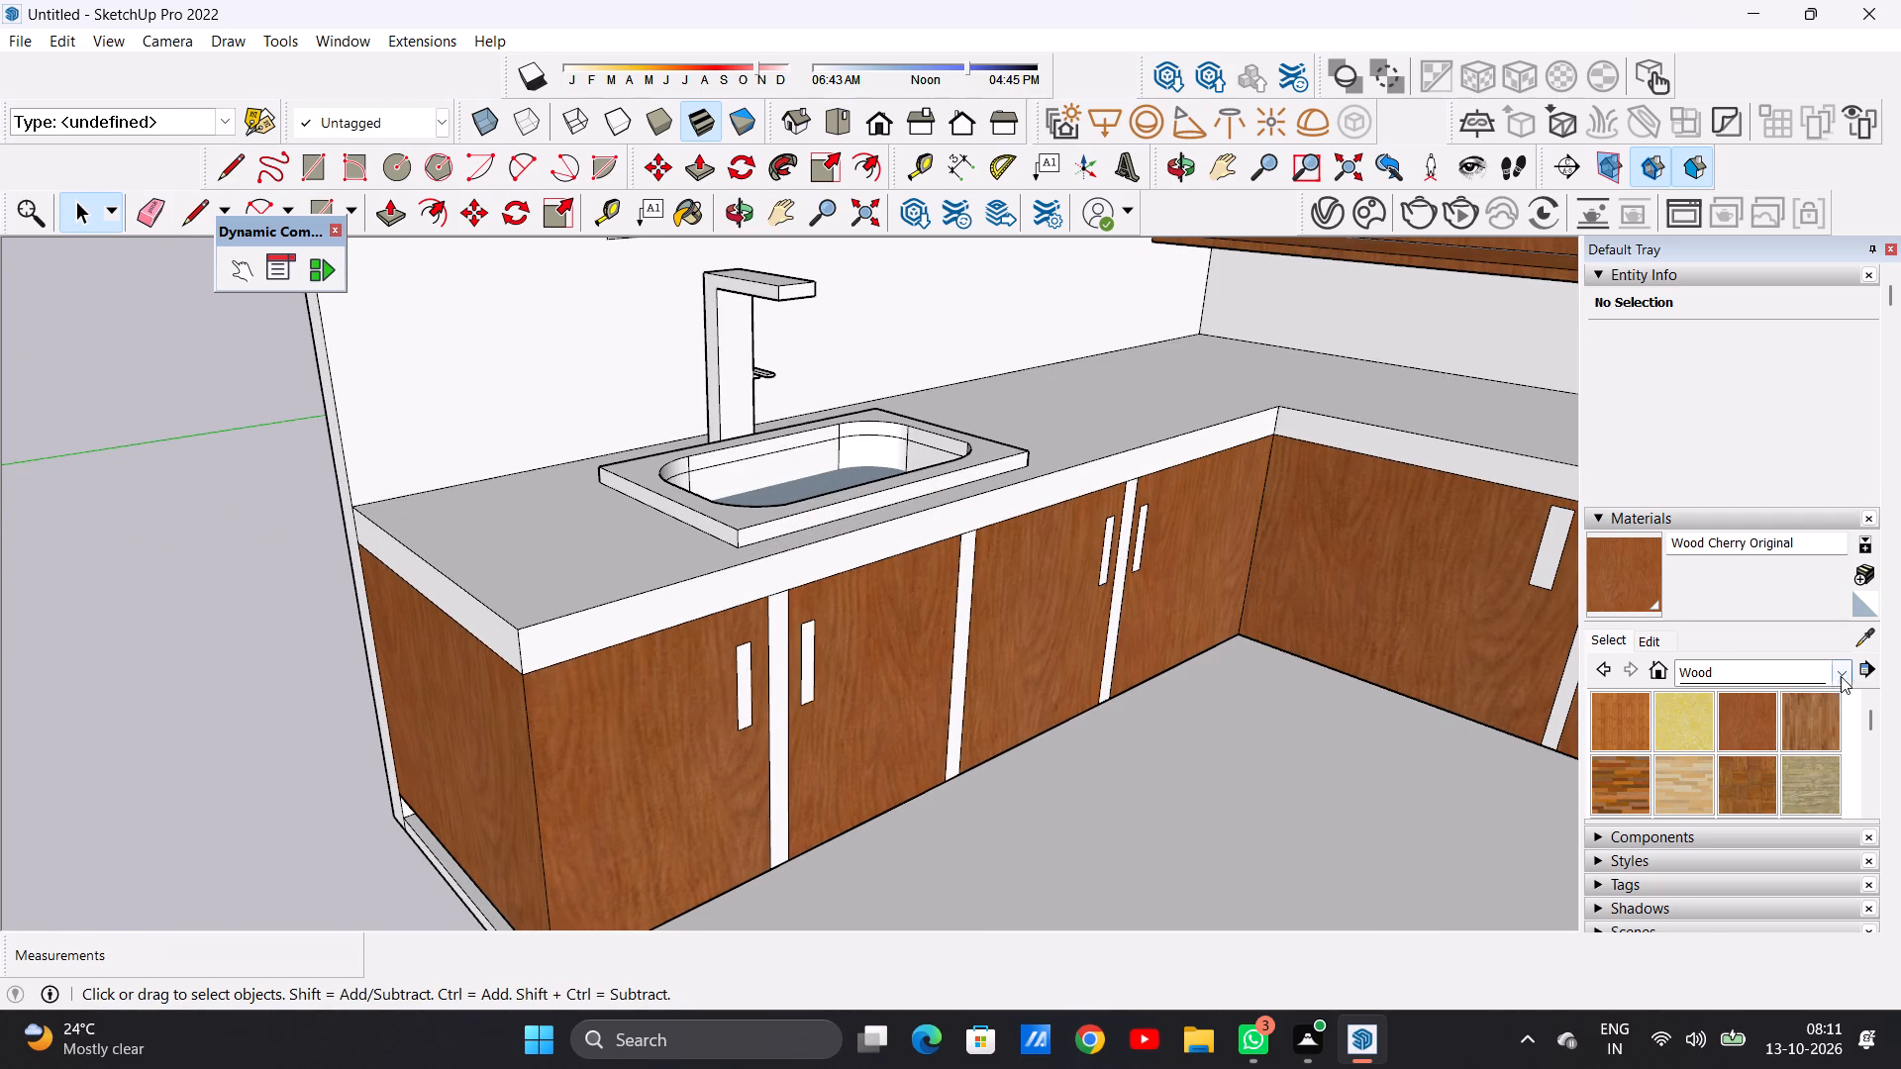
pyautogui.click(1830, 673)
pyautogui.click(1781, 911)
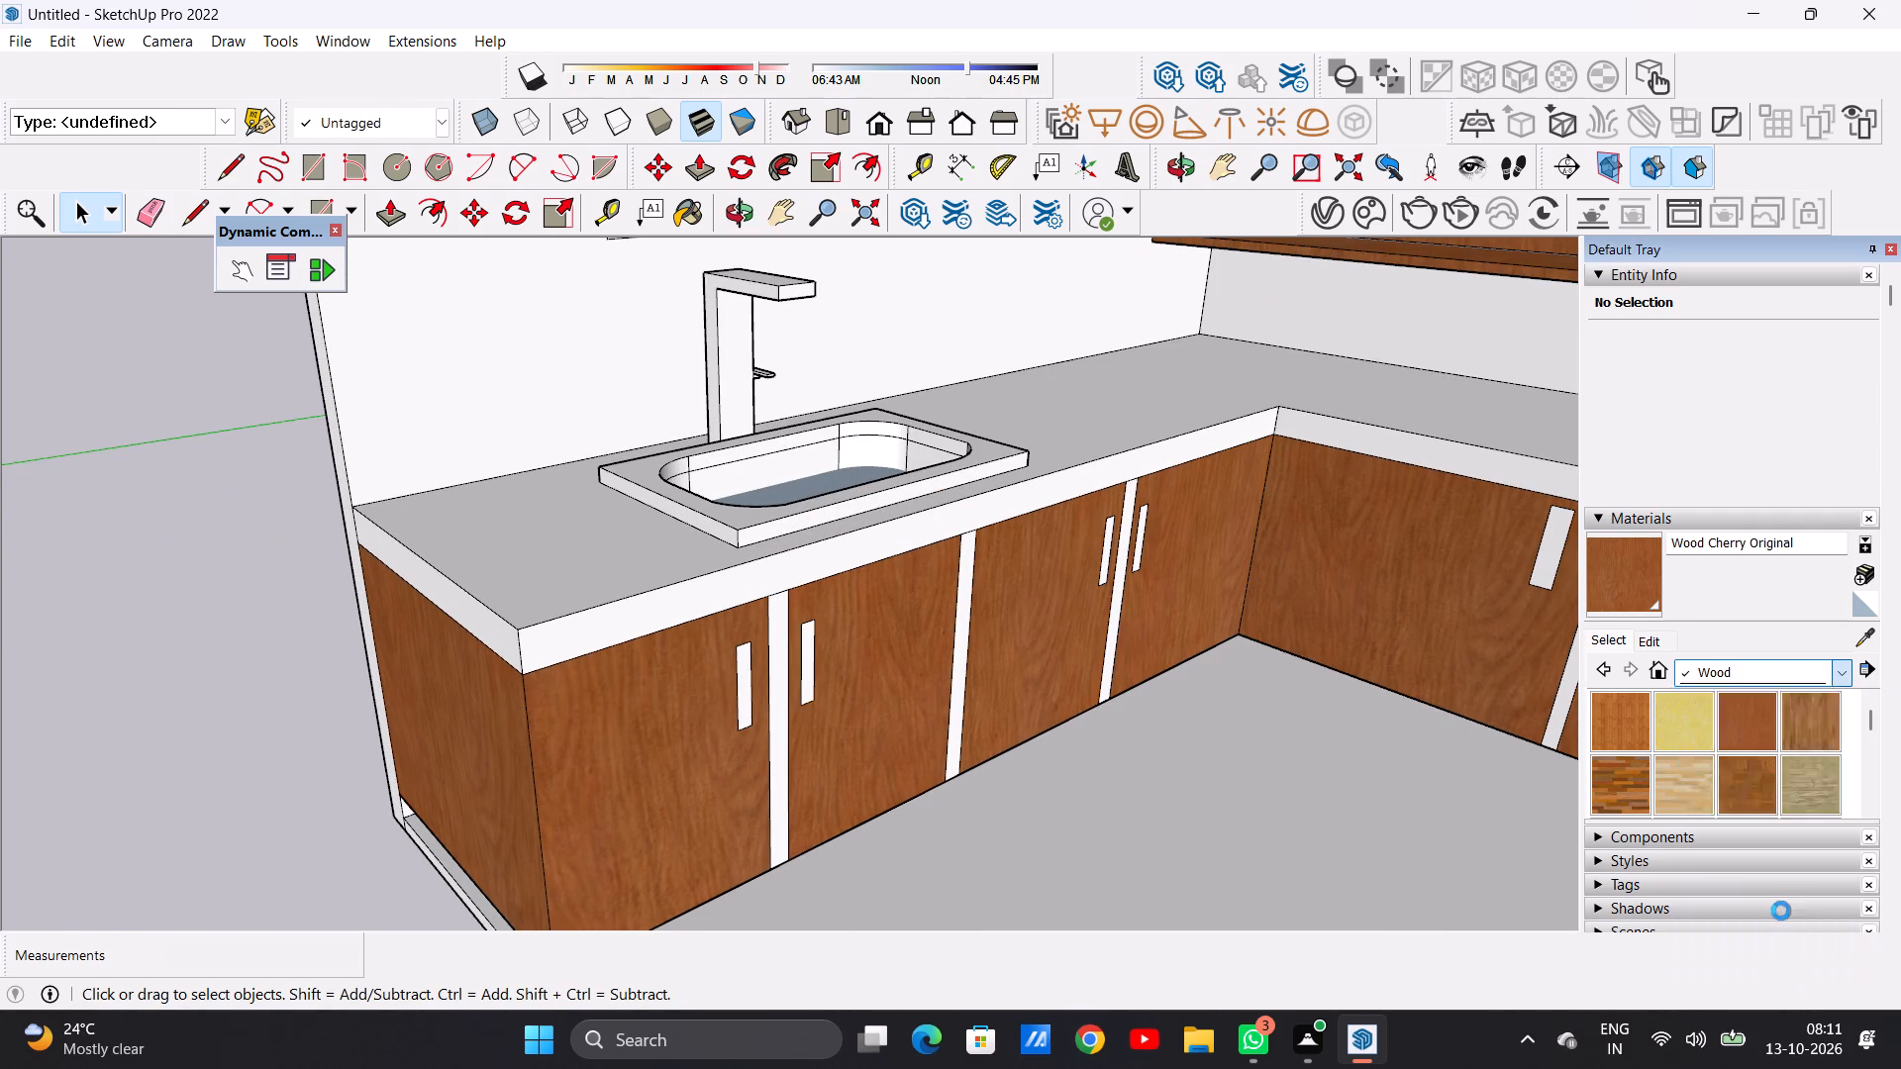
pyautogui.click(1806, 718)
pyautogui.scroll(2, 547, 625)
pyautogui.scroll(-1, 547, 625)
pyautogui.scroll(3, 547, 625)
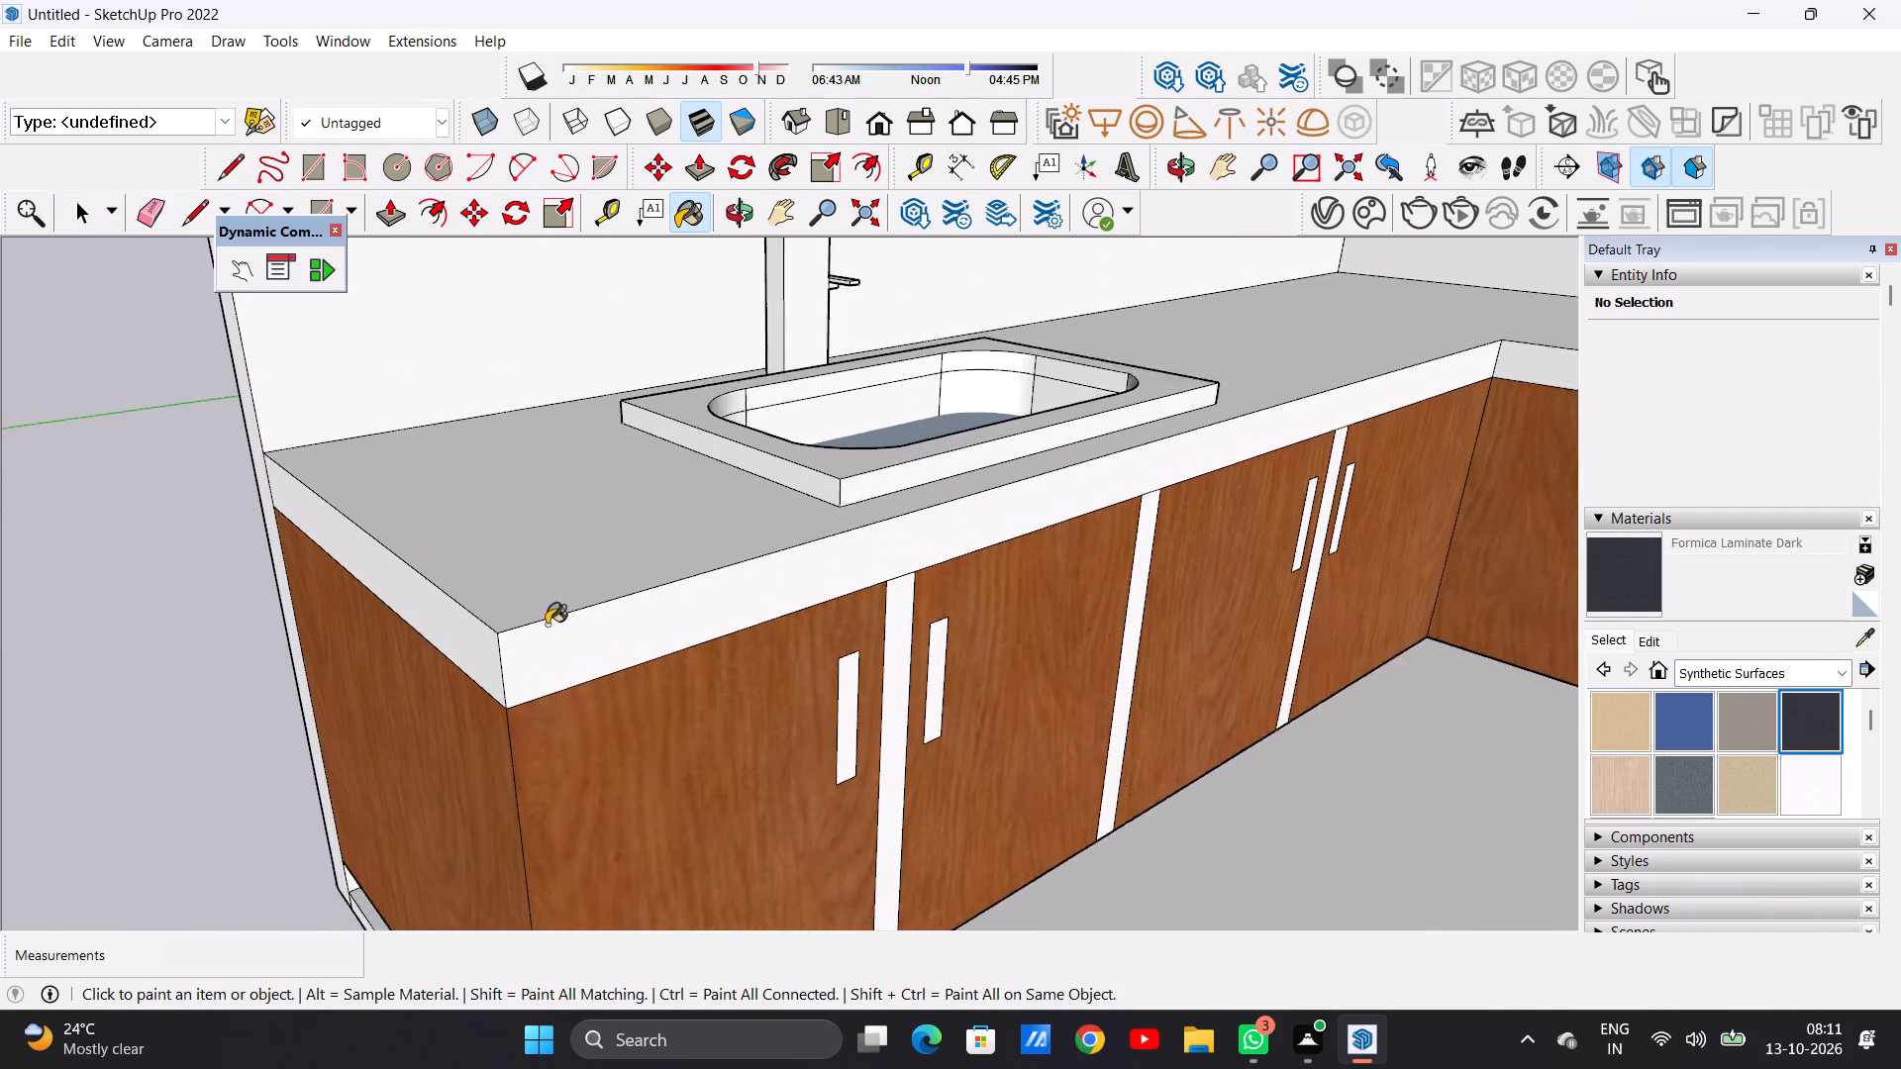
pyautogui.scroll(7, 547, 625)
pyautogui.click(545, 644)
pyautogui.click(437, 651)
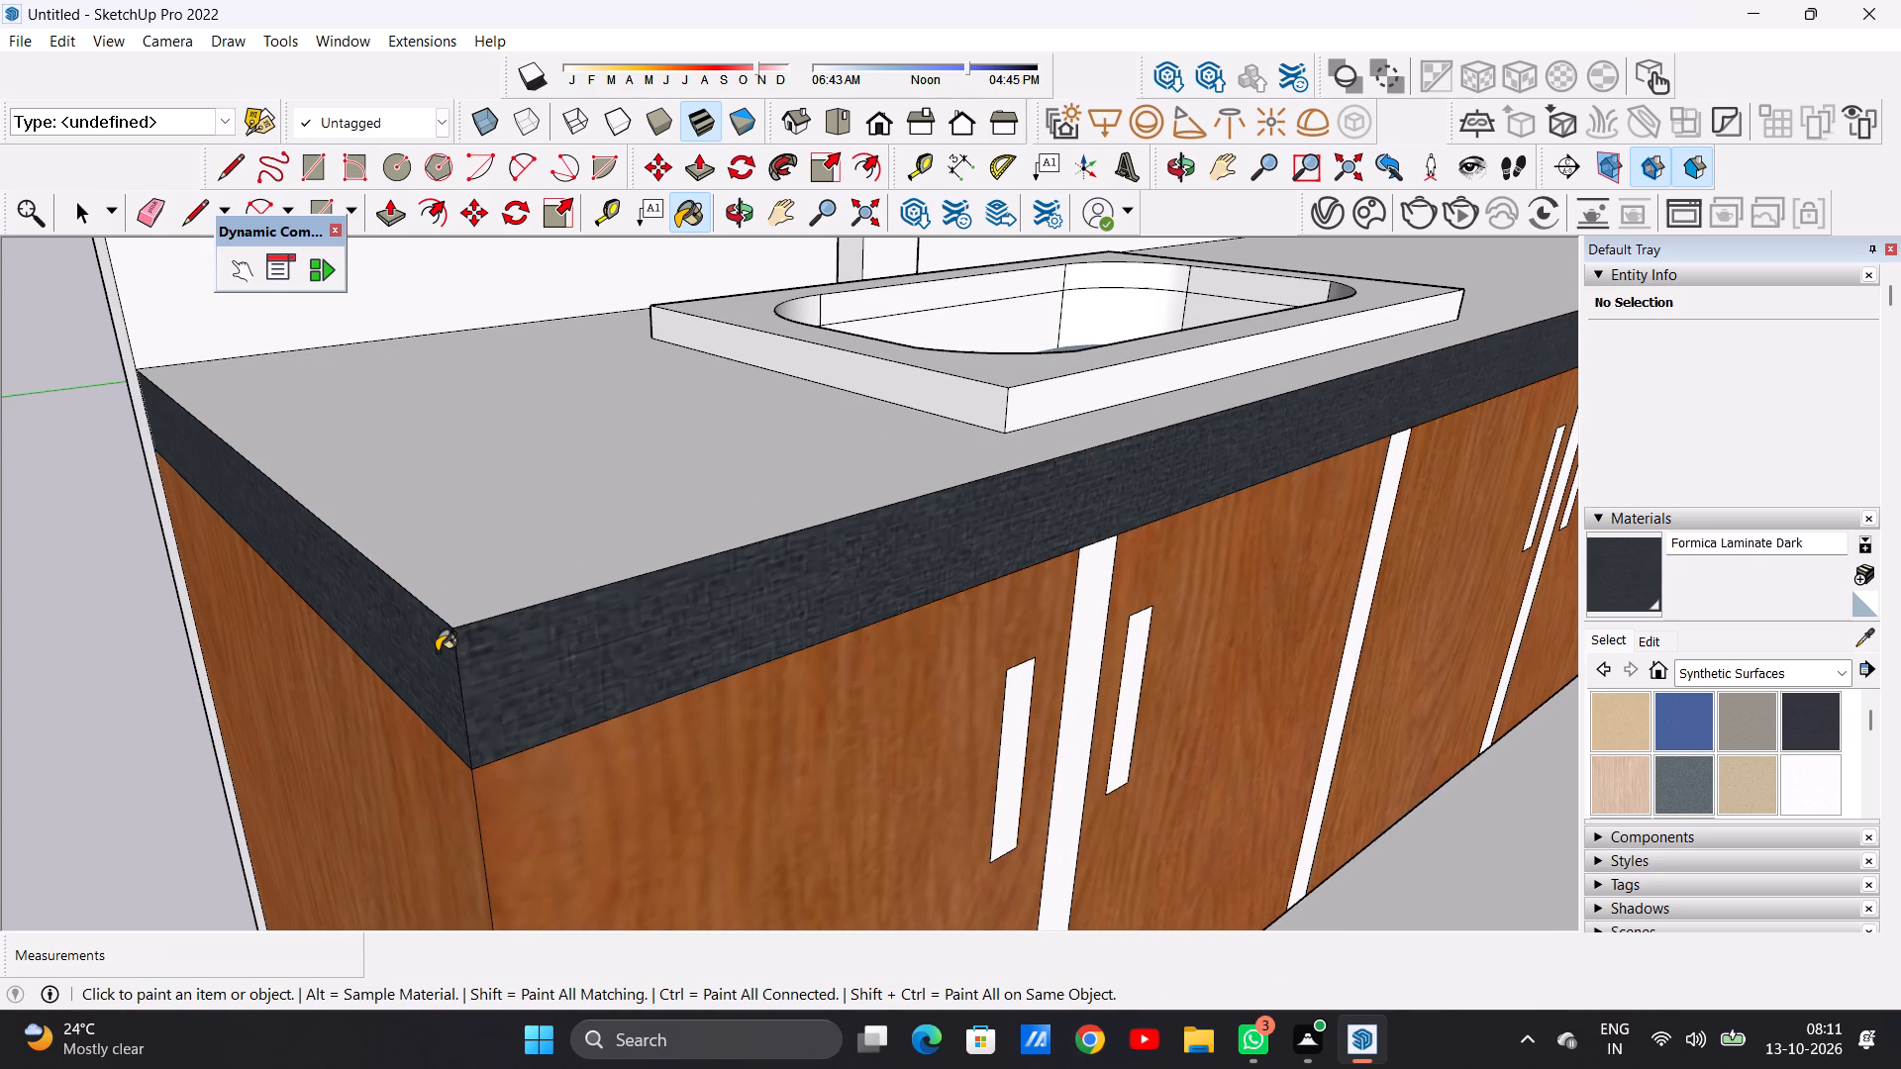
pyautogui.click(490, 568)
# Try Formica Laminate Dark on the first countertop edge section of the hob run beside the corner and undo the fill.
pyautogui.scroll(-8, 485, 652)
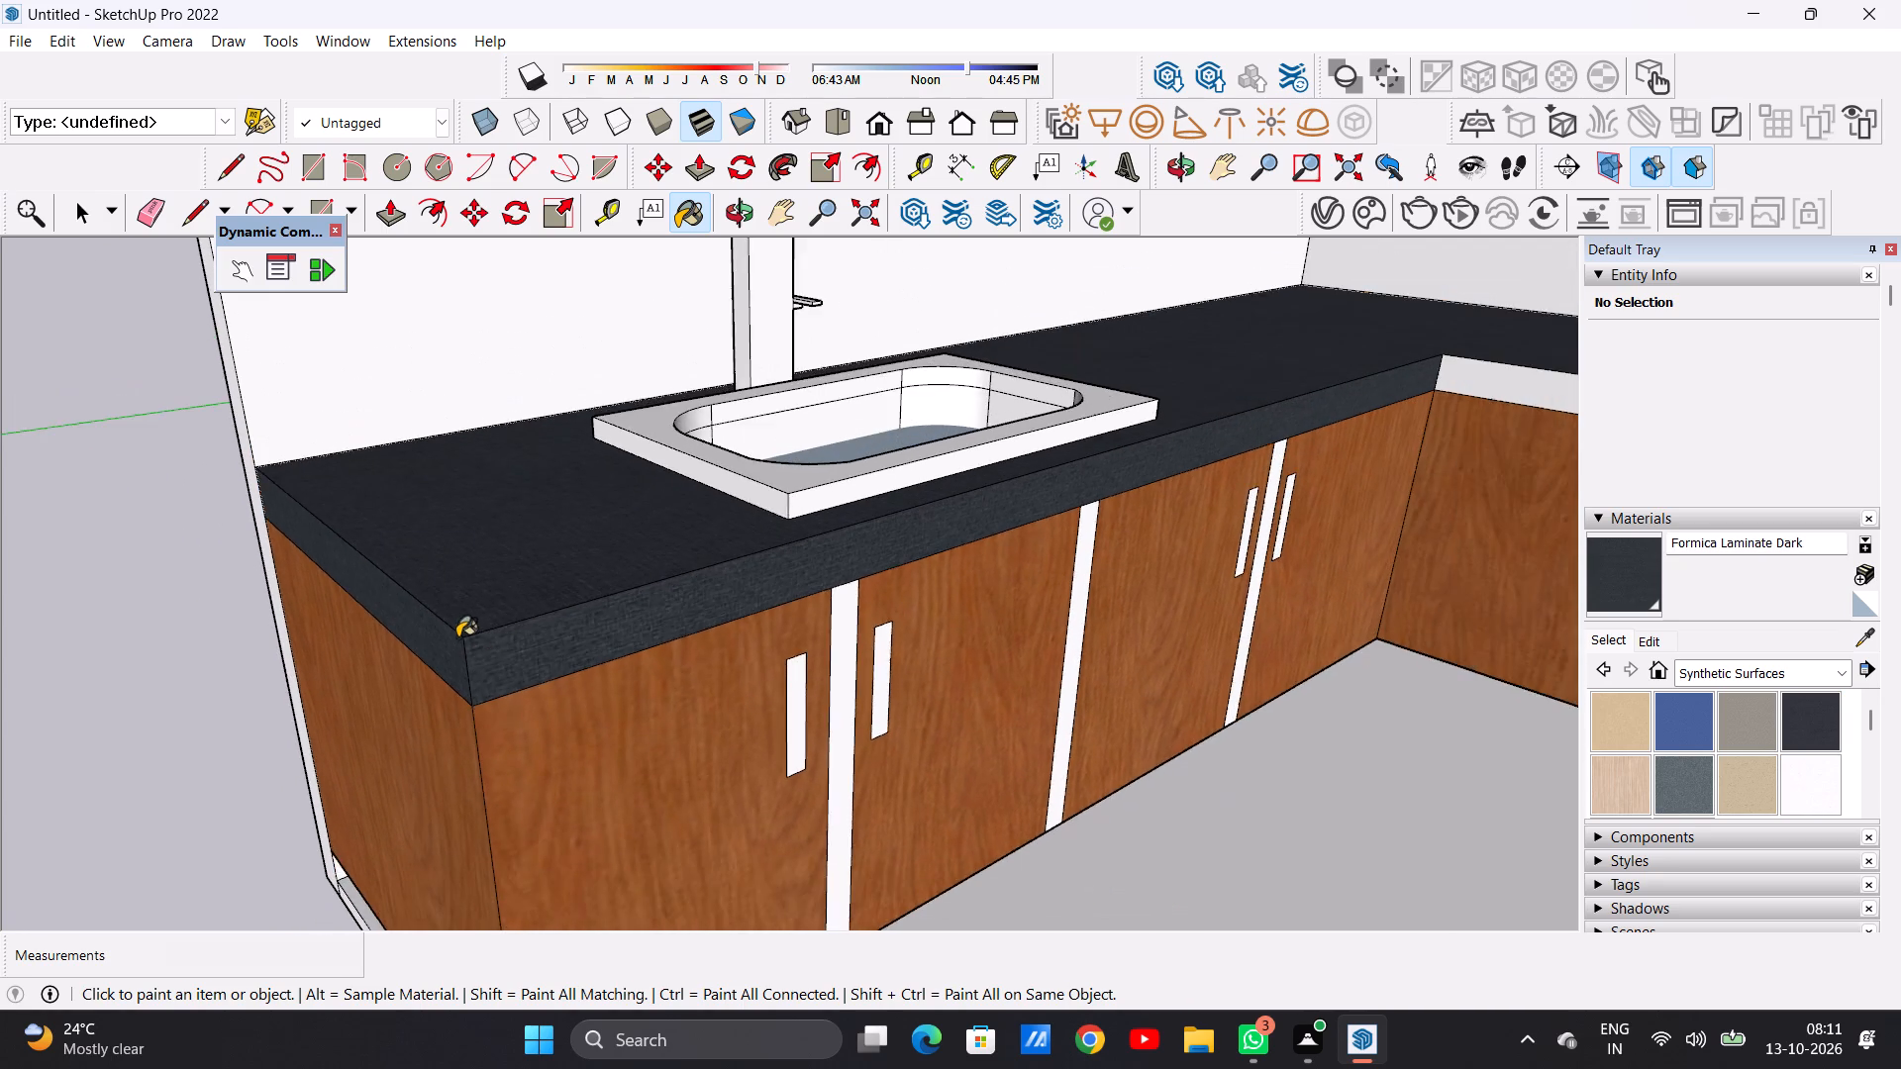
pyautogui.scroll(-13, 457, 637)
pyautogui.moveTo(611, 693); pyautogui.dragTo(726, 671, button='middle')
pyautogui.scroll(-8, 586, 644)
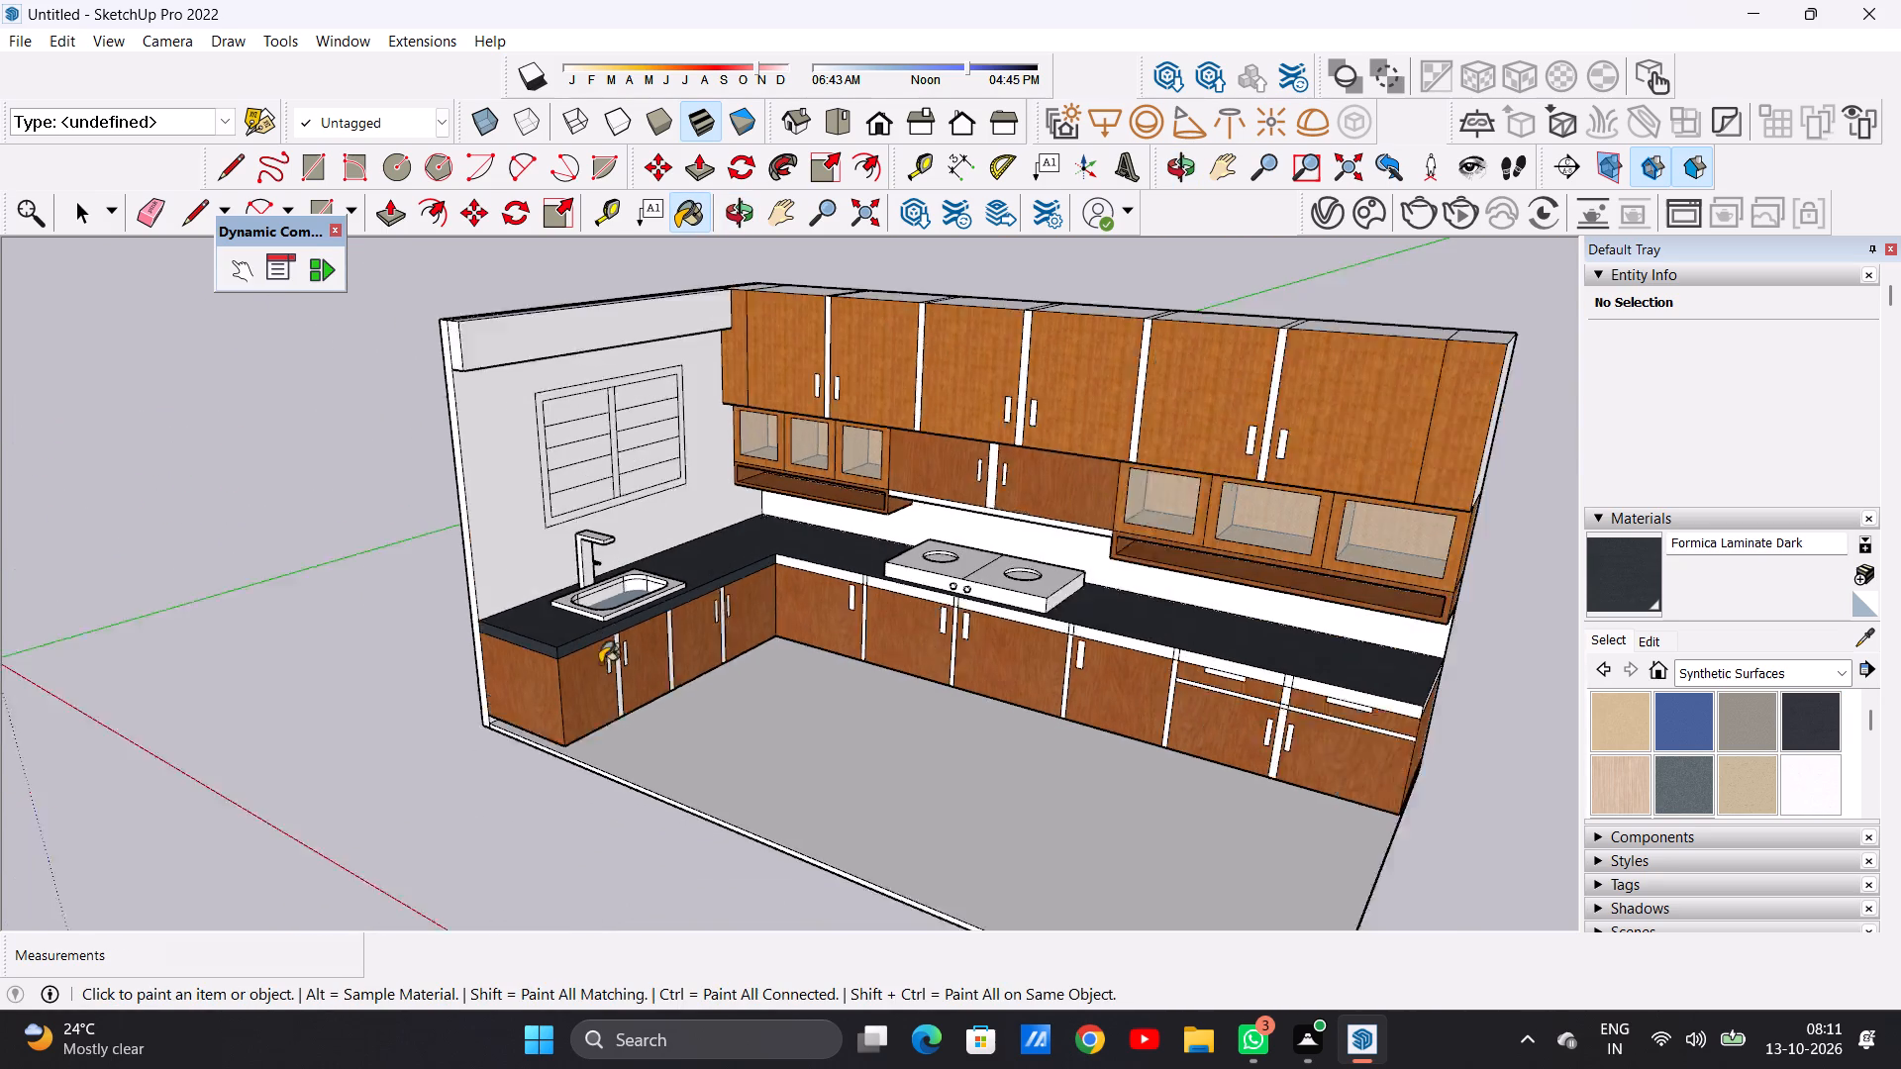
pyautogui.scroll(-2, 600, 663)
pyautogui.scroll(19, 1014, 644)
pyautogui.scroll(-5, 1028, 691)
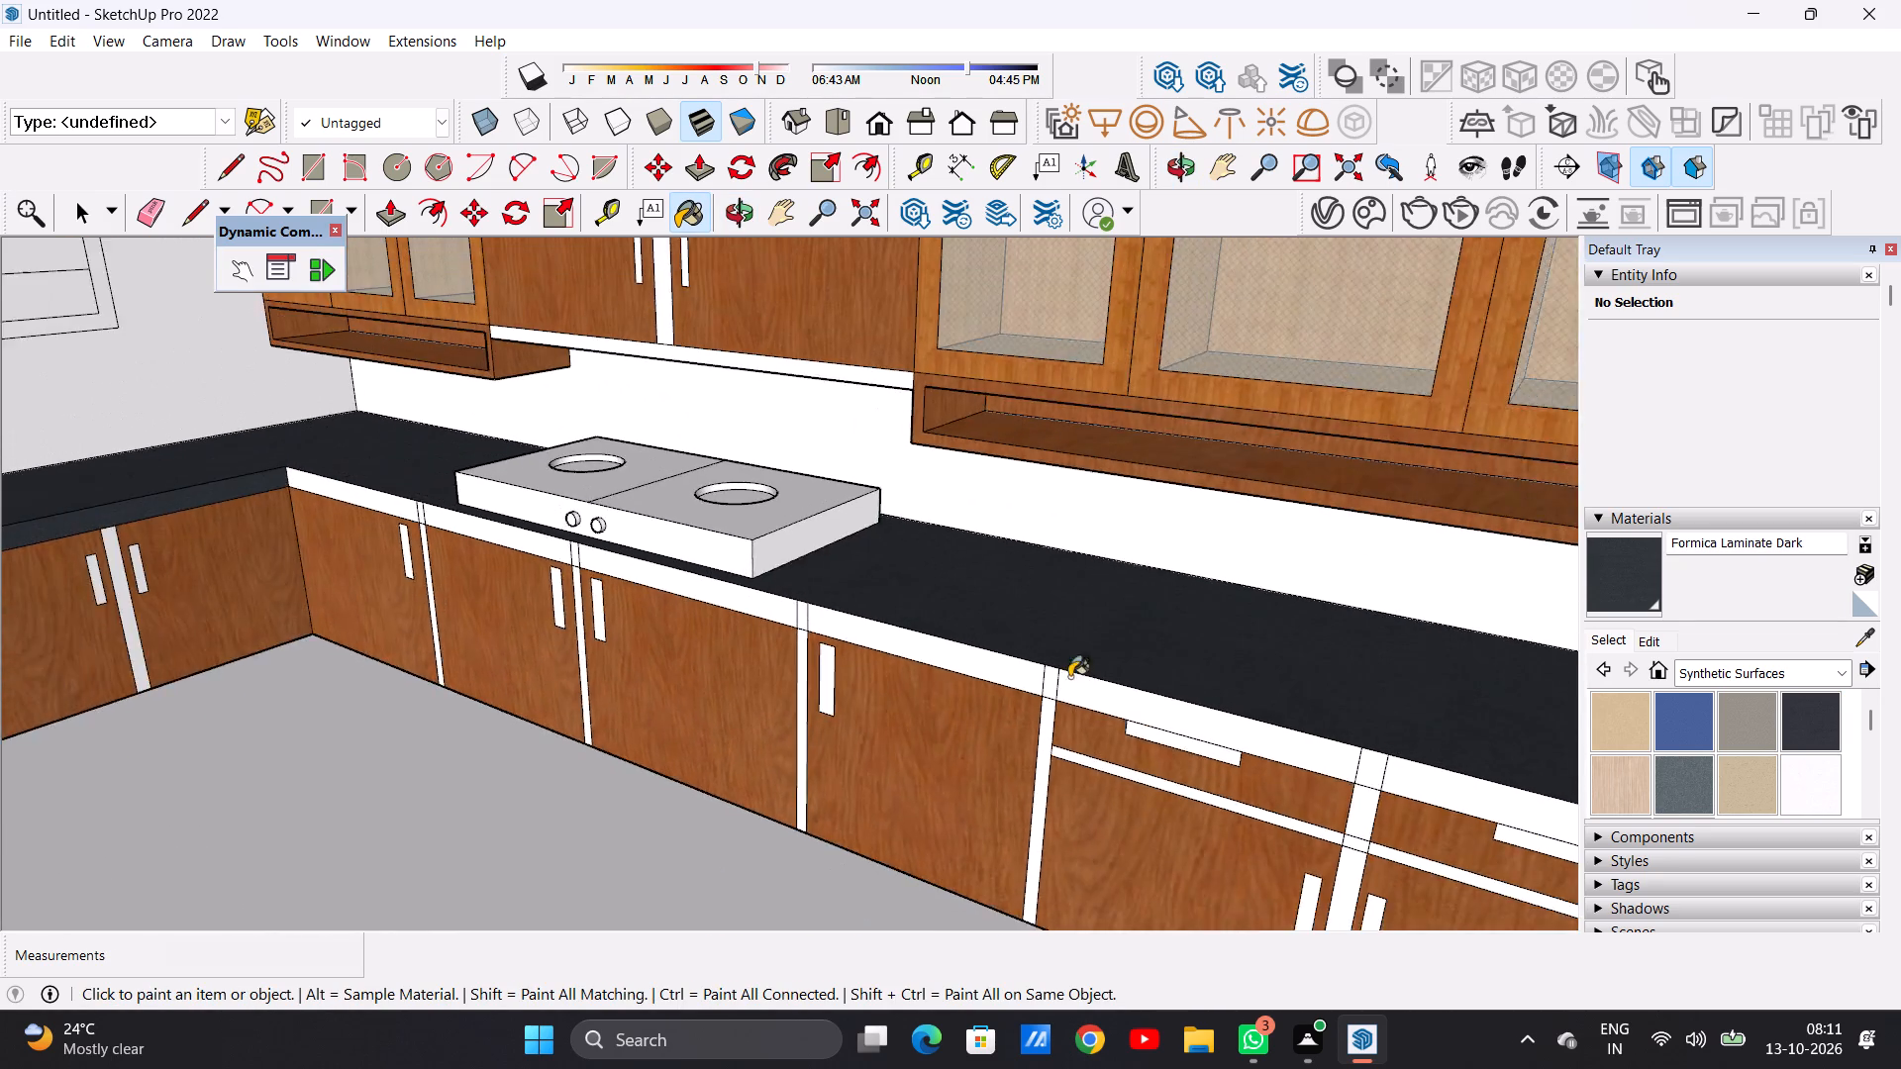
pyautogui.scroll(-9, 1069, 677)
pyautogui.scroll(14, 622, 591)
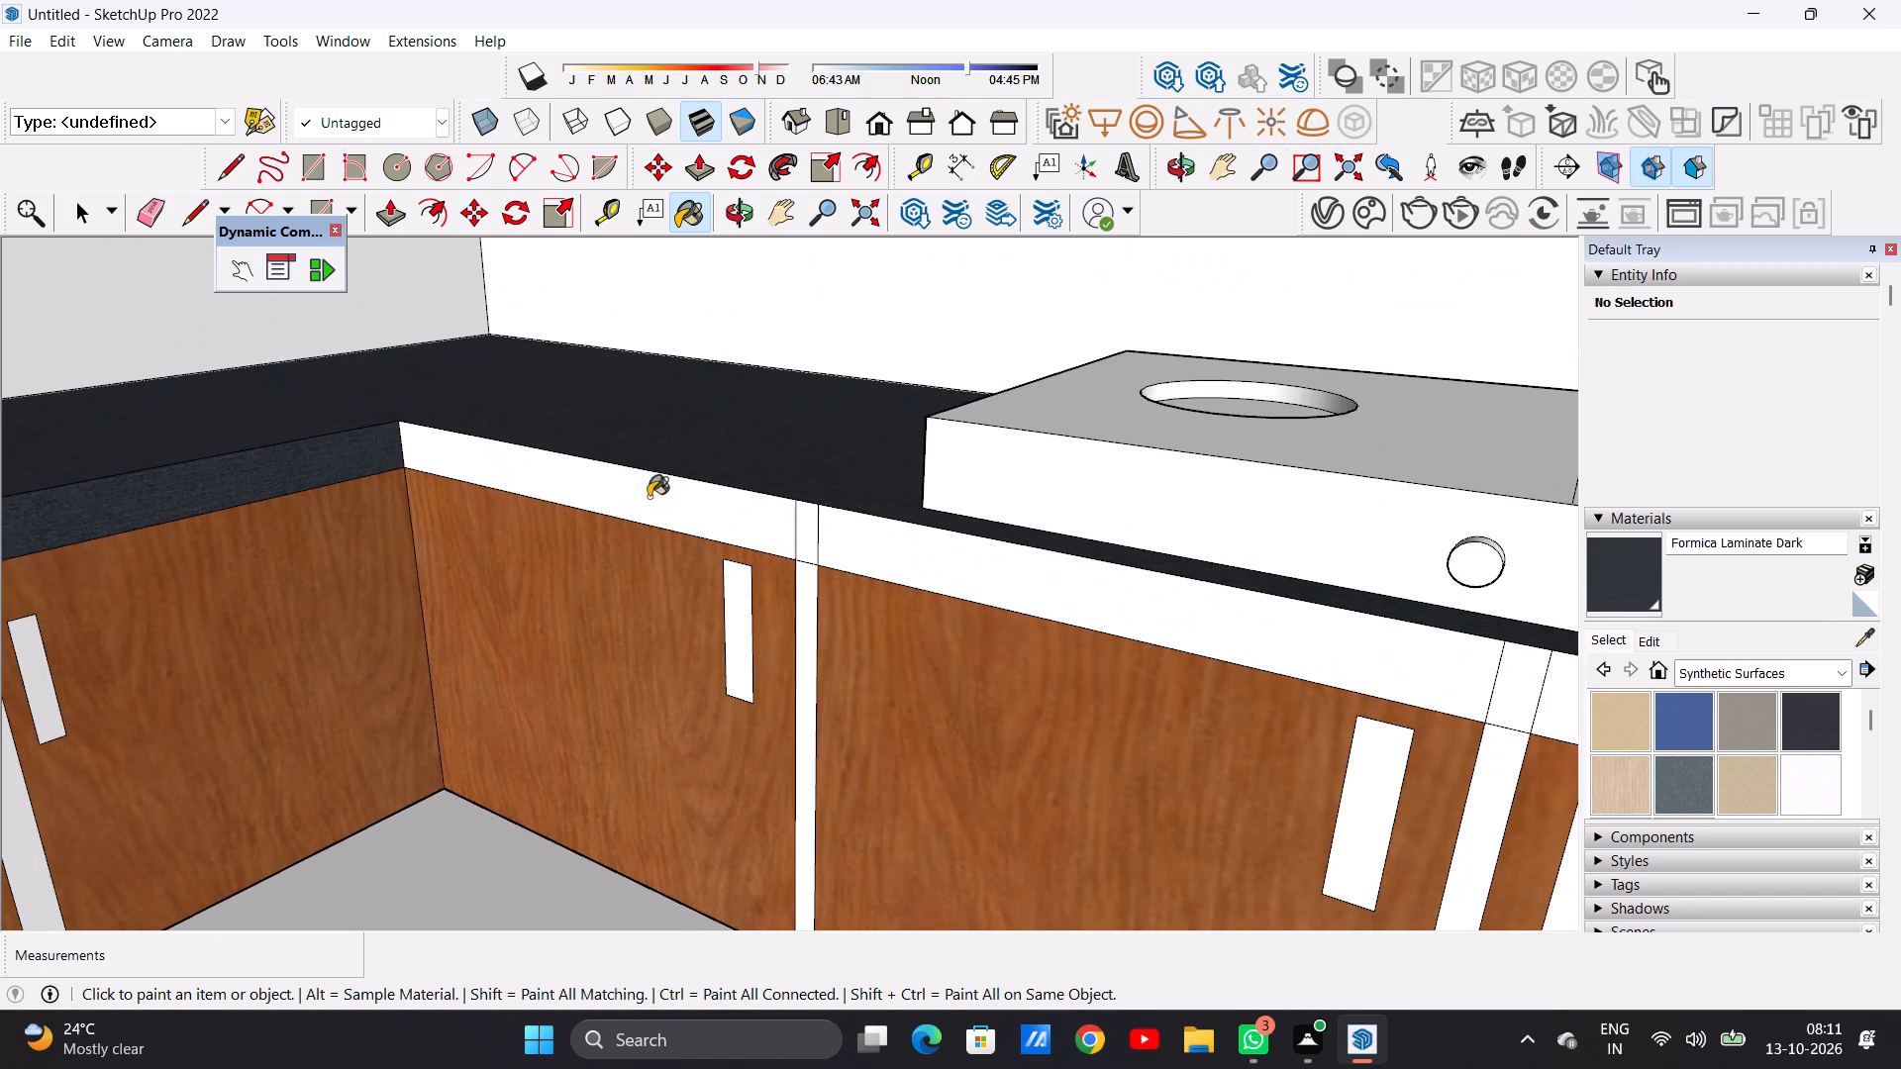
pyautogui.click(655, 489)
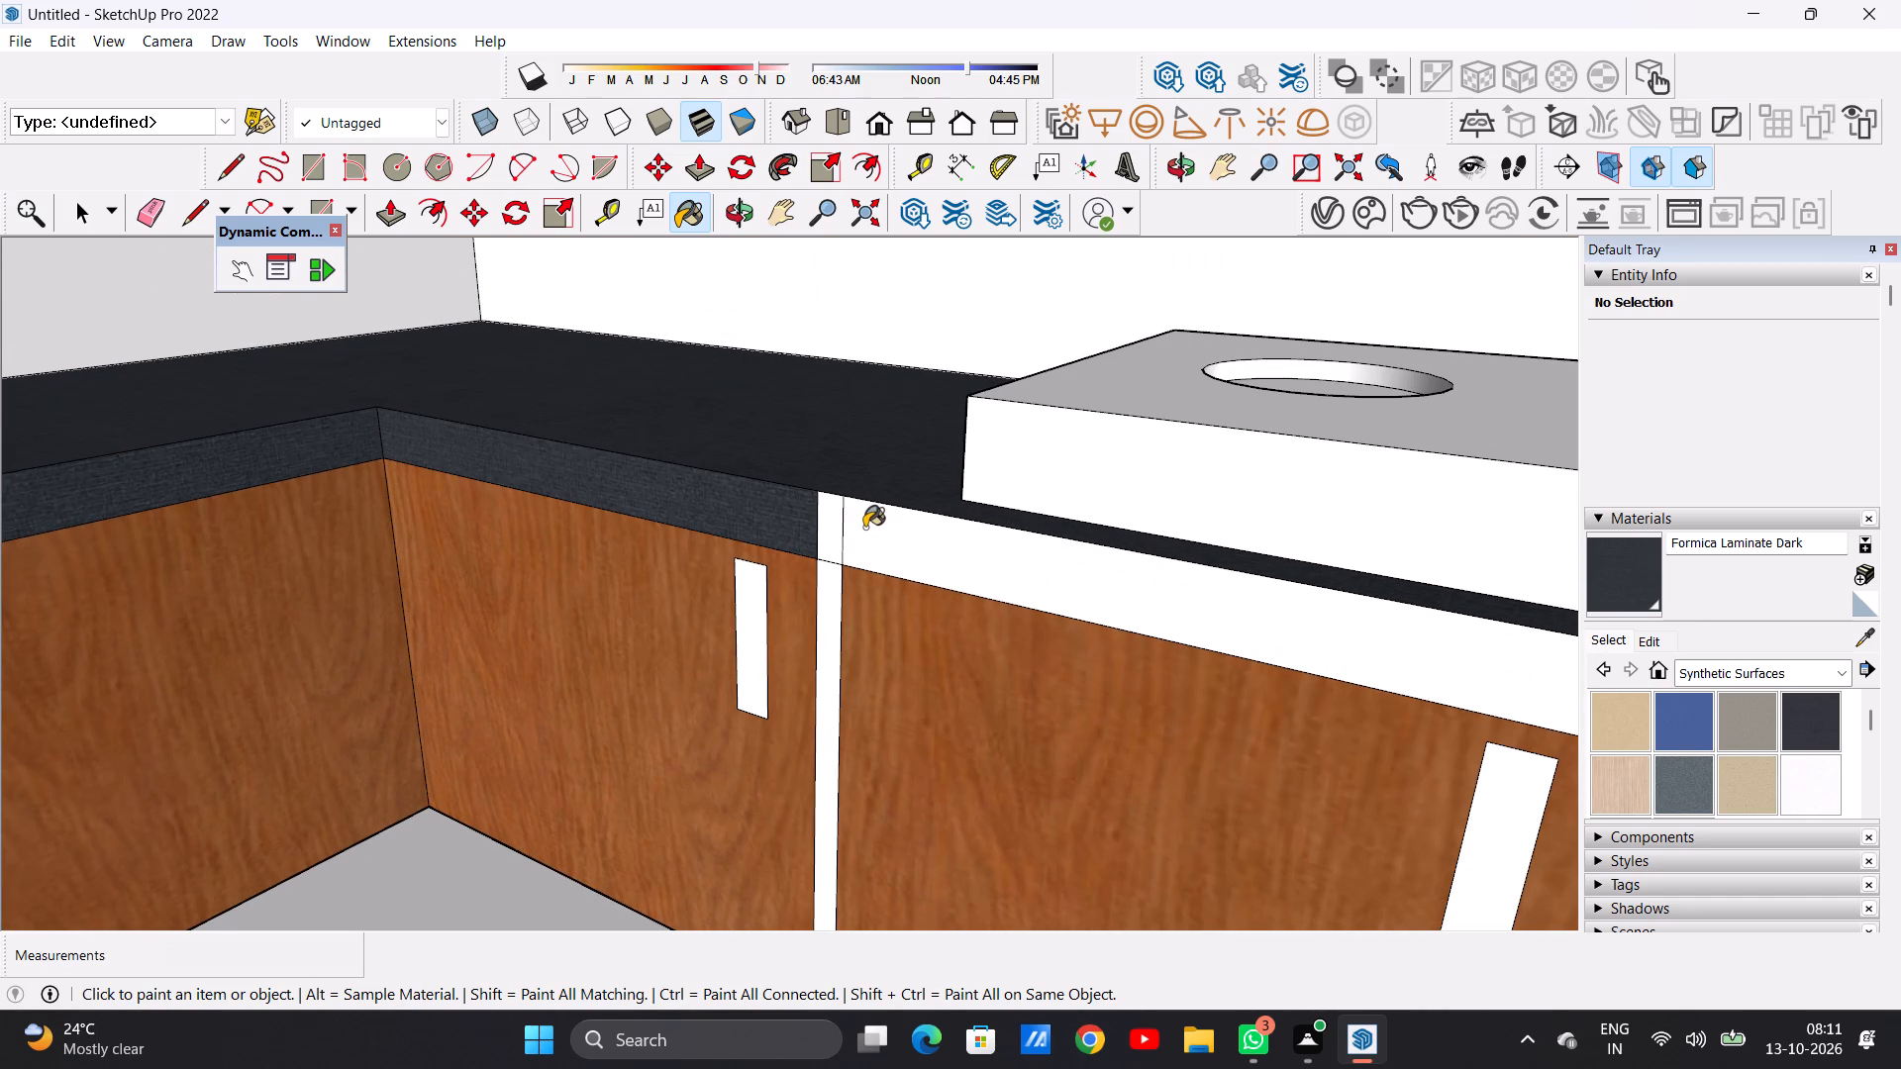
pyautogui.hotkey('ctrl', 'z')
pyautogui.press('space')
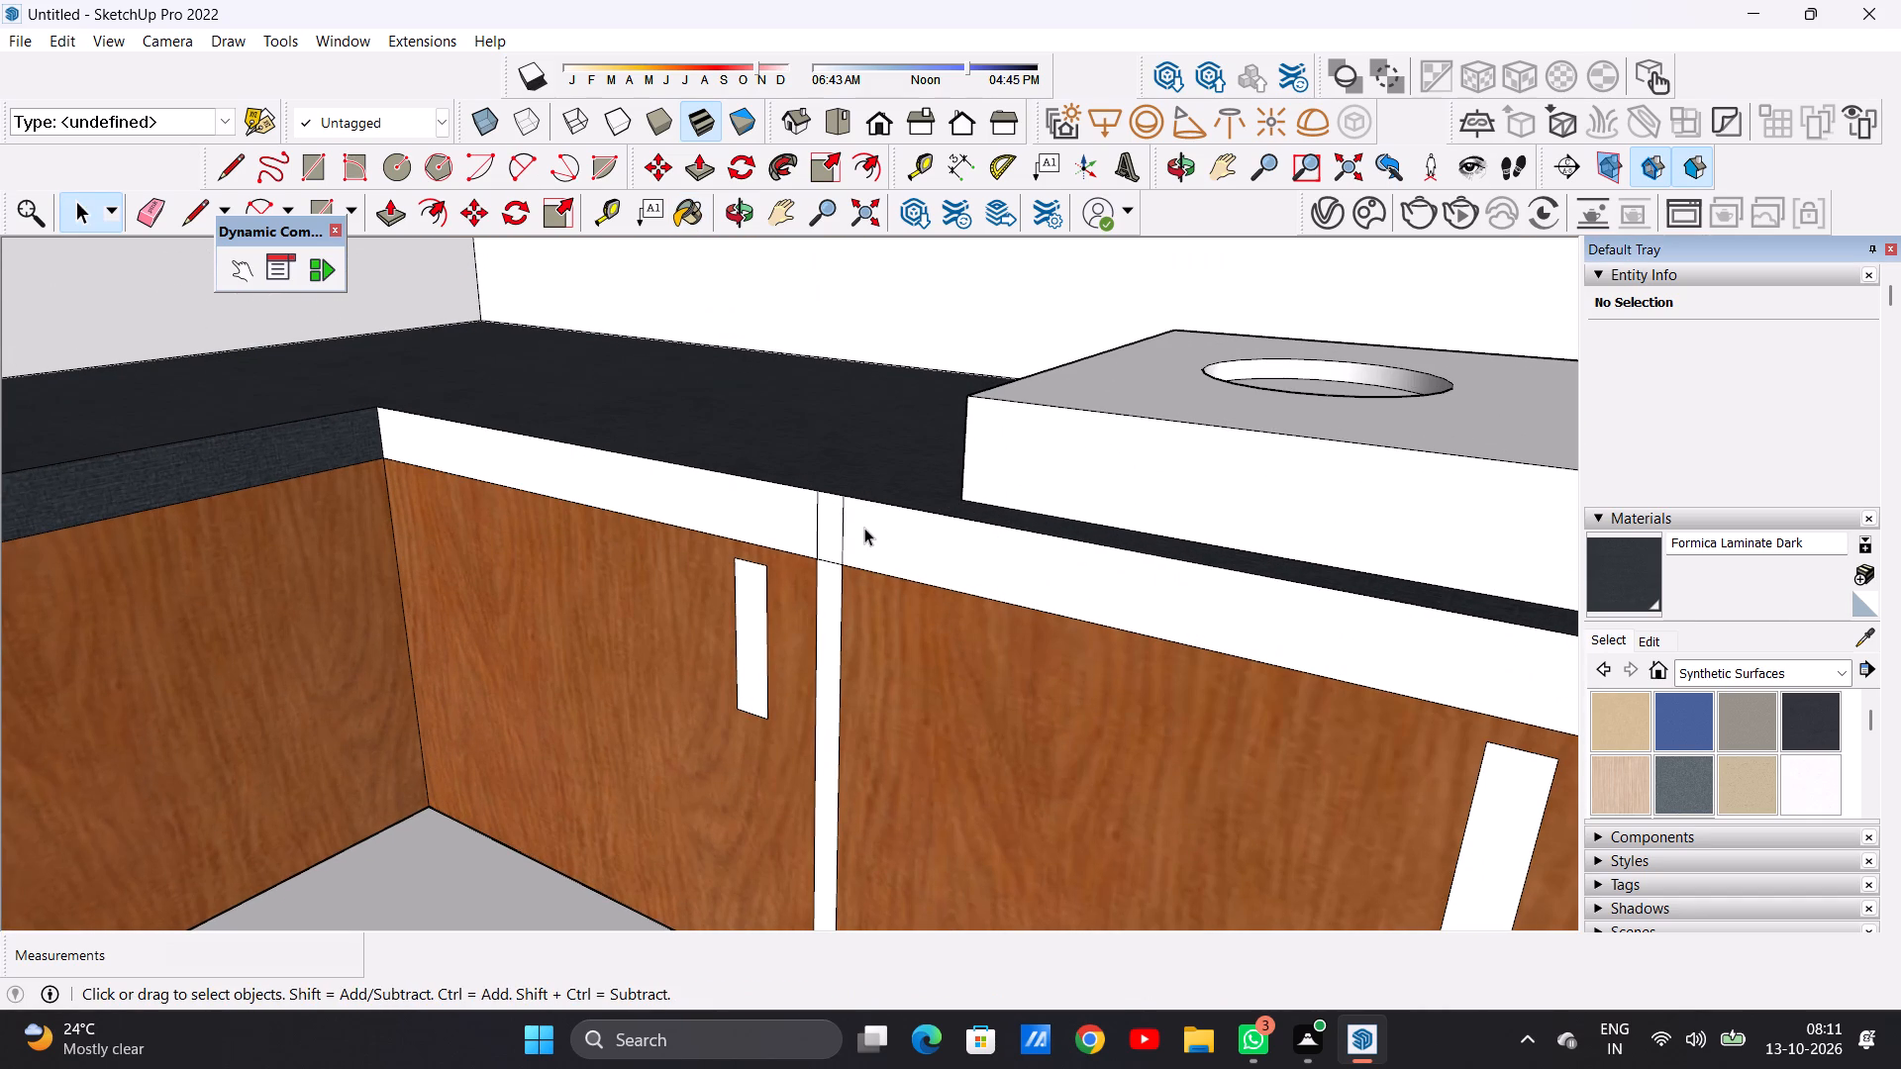
# Erase the vertical seam lines dividing the countertop's front edge along the hob and drawer run, leaving one continuous strip.
pyautogui.write('E')
pyautogui.moveTo(799, 531); pyautogui.dragTo(889, 533)
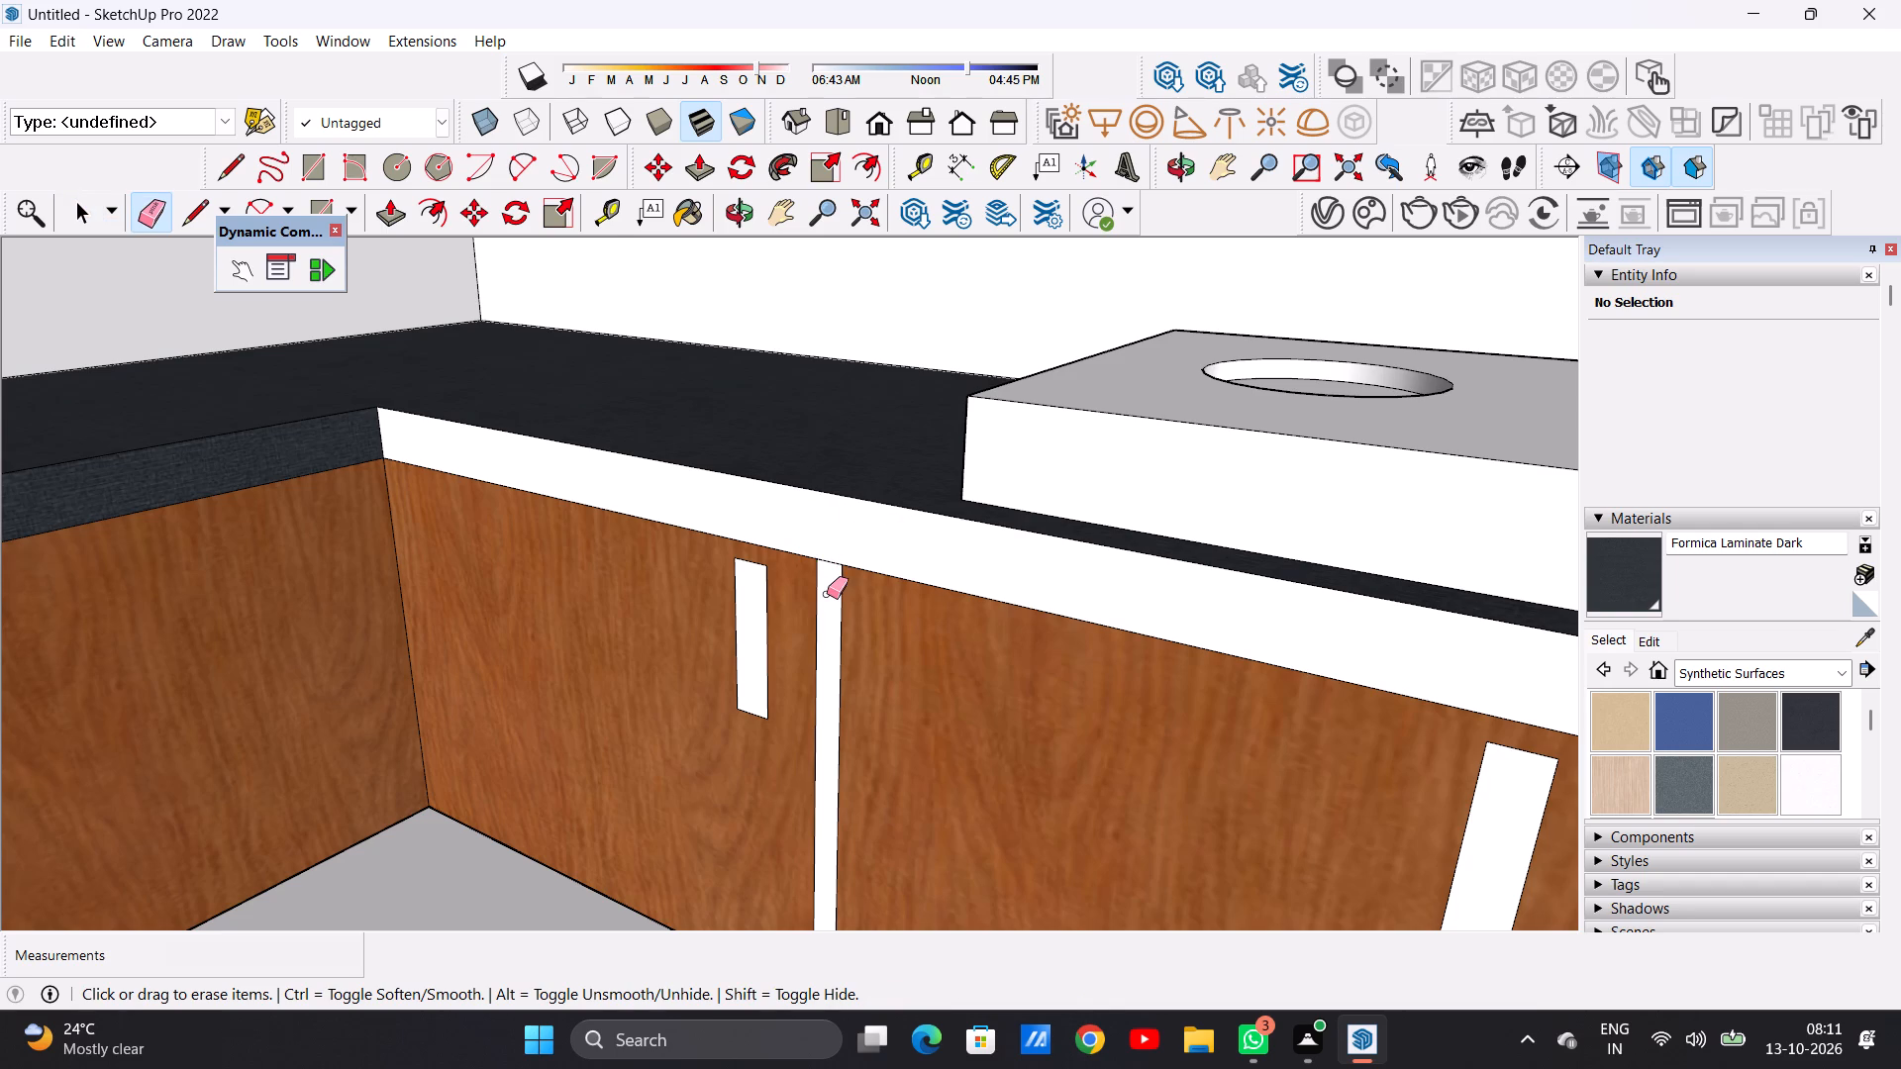
pyautogui.scroll(3, 827, 594)
pyautogui.scroll(-12, 827, 594)
pyautogui.scroll(6, 1167, 657)
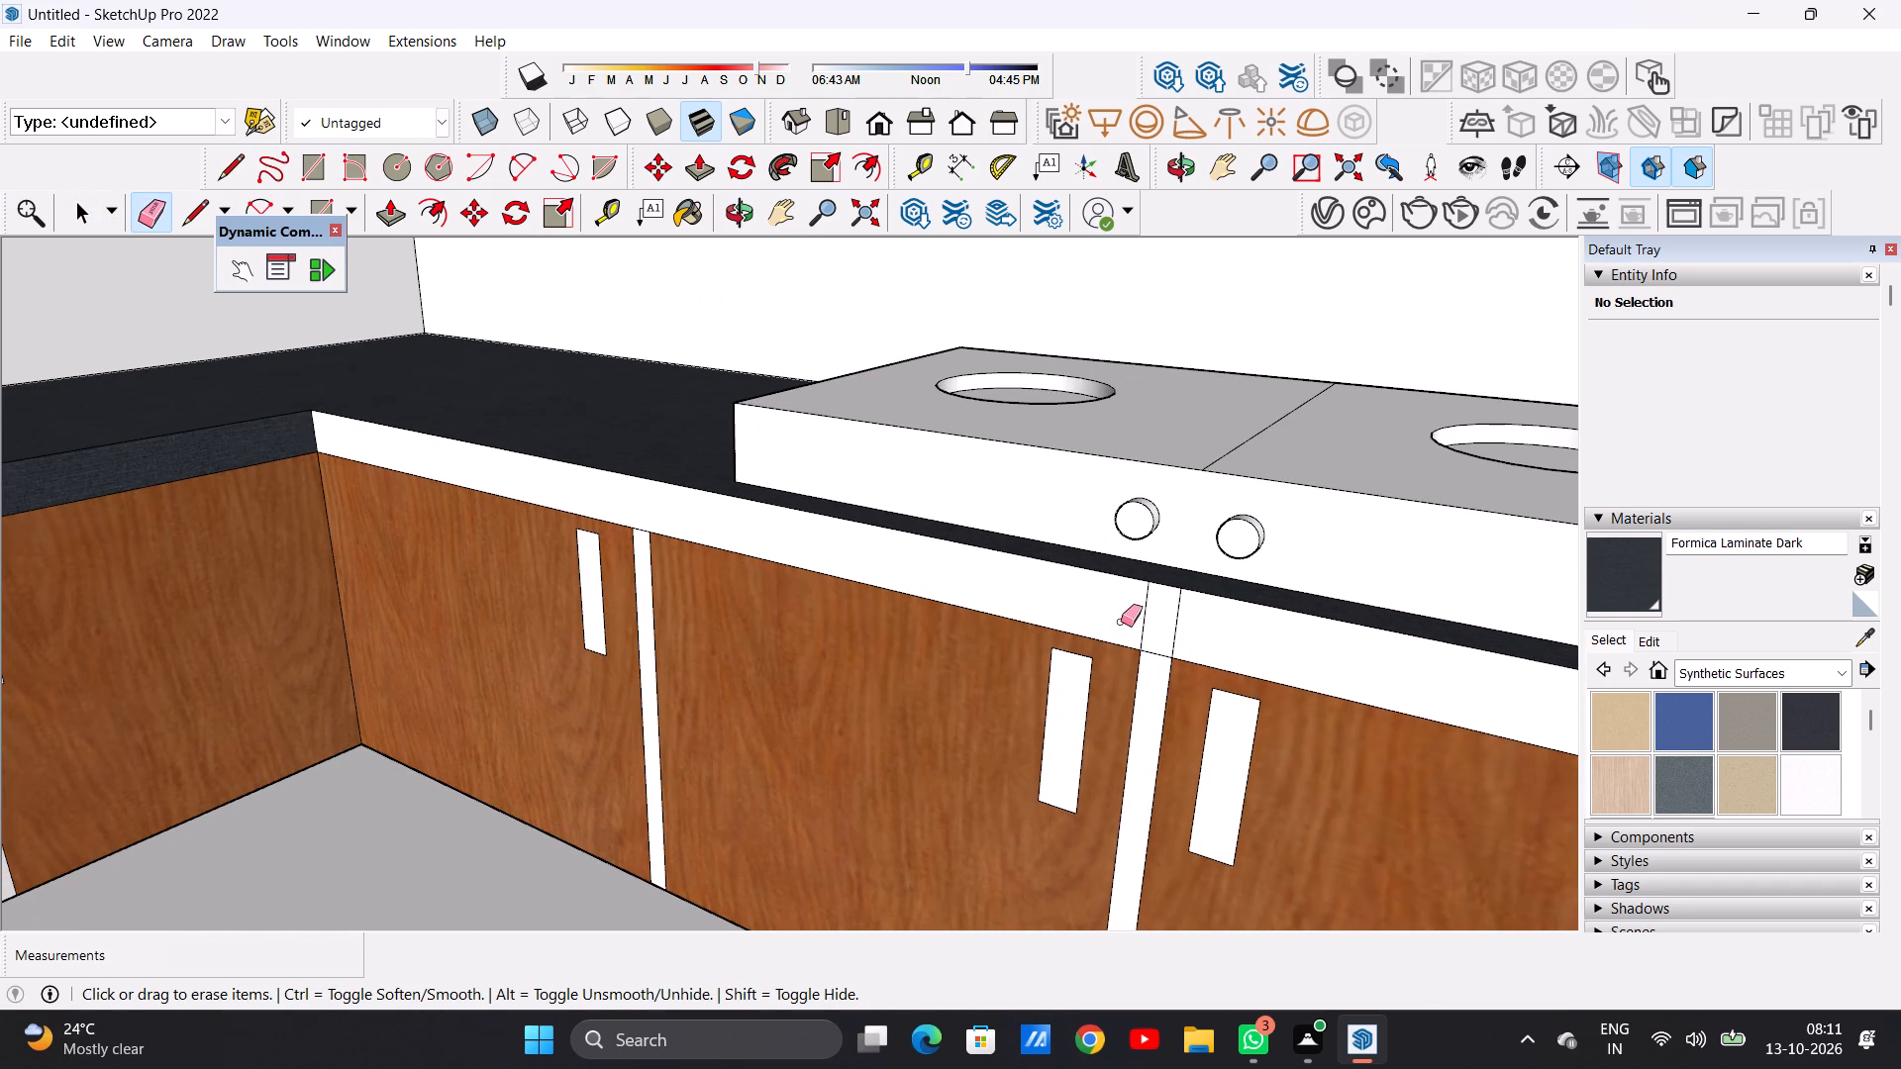
pyautogui.moveTo(1121, 622); pyautogui.dragTo(1210, 622)
pyautogui.moveTo(1169, 619); pyautogui.dragTo(1205, 623)
pyautogui.scroll(-14, 1089, 628)
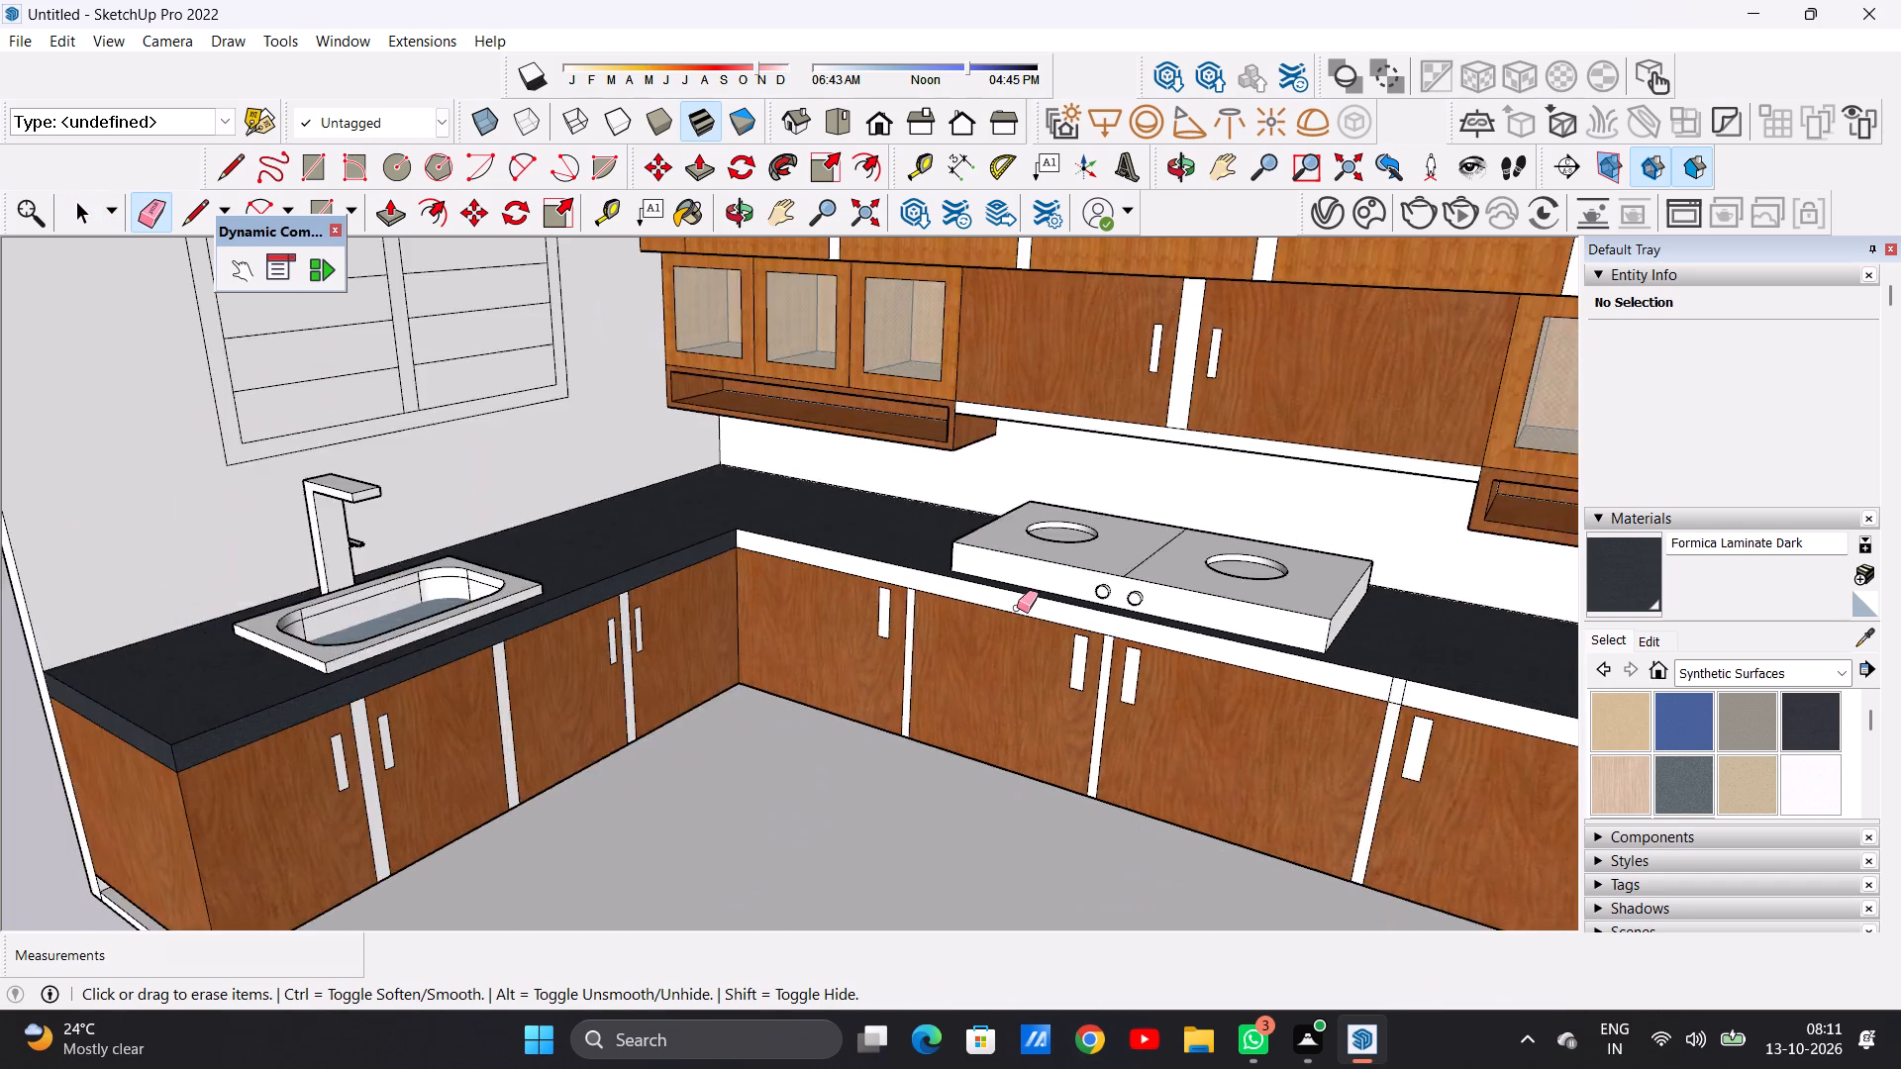
pyautogui.scroll(-6, 1017, 608)
pyautogui.scroll(18, 1230, 652)
pyautogui.moveTo(985, 575); pyautogui.dragTo(1059, 595)
pyautogui.scroll(-14, 1045, 647)
pyautogui.scroll(1, 1019, 635)
pyautogui.scroll(-6, 957, 628)
pyautogui.scroll(11, 1240, 651)
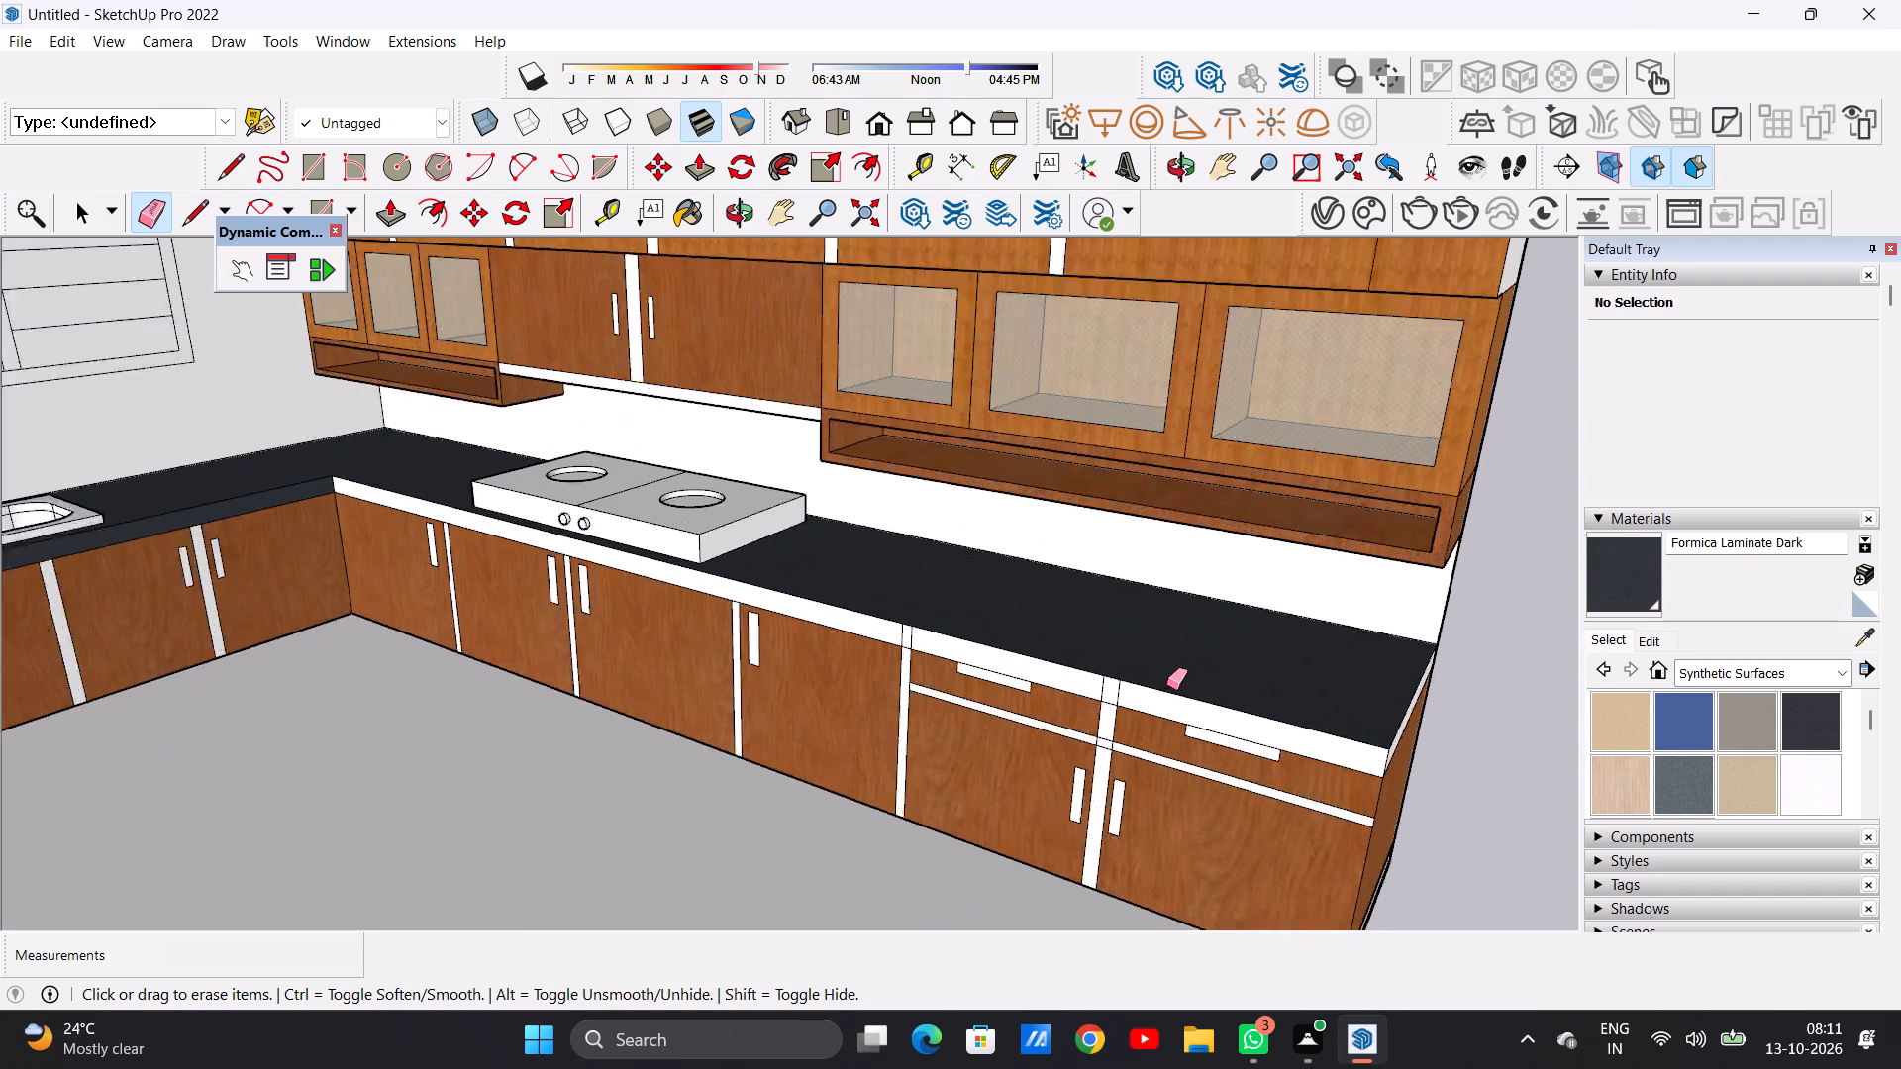
pyautogui.scroll(10, 1166, 685)
pyautogui.moveTo(1017, 682); pyautogui.dragTo(1110, 693)
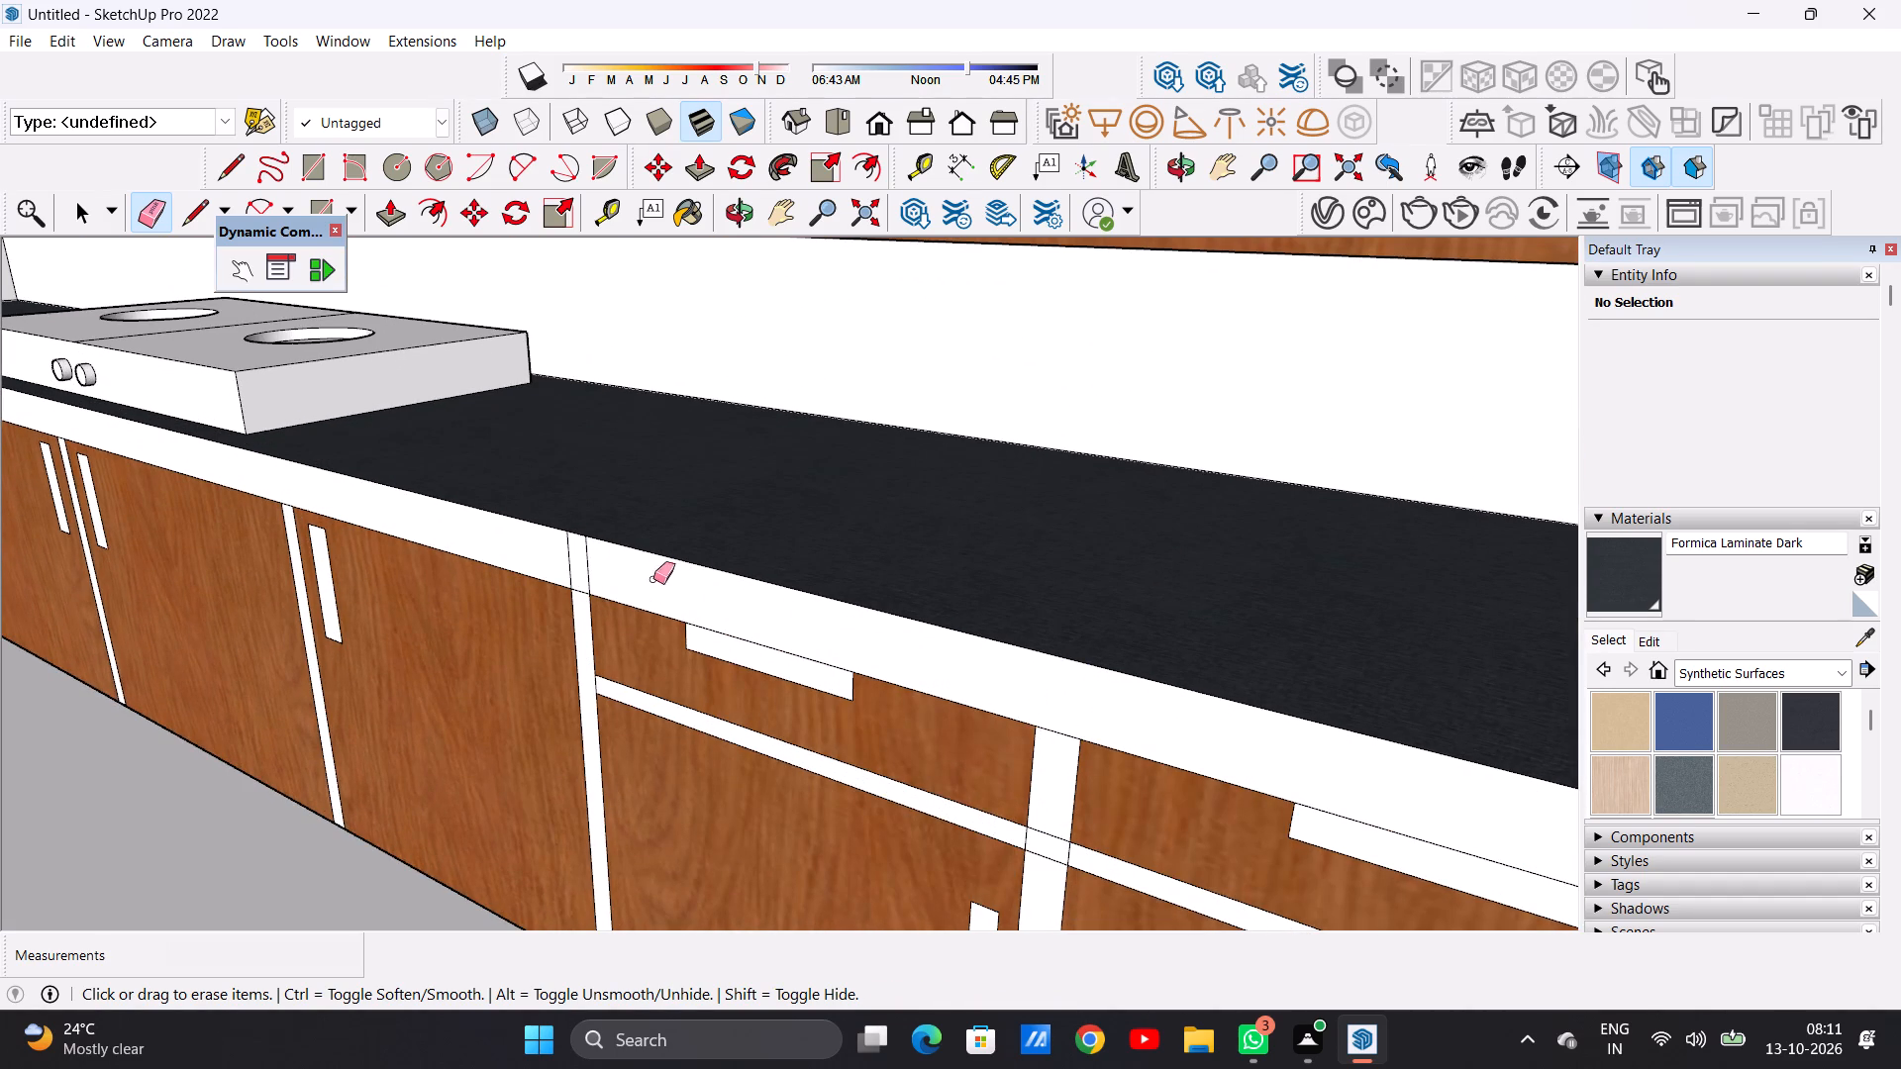
pyautogui.moveTo(553, 550); pyautogui.dragTo(594, 559)
pyautogui.press('space')
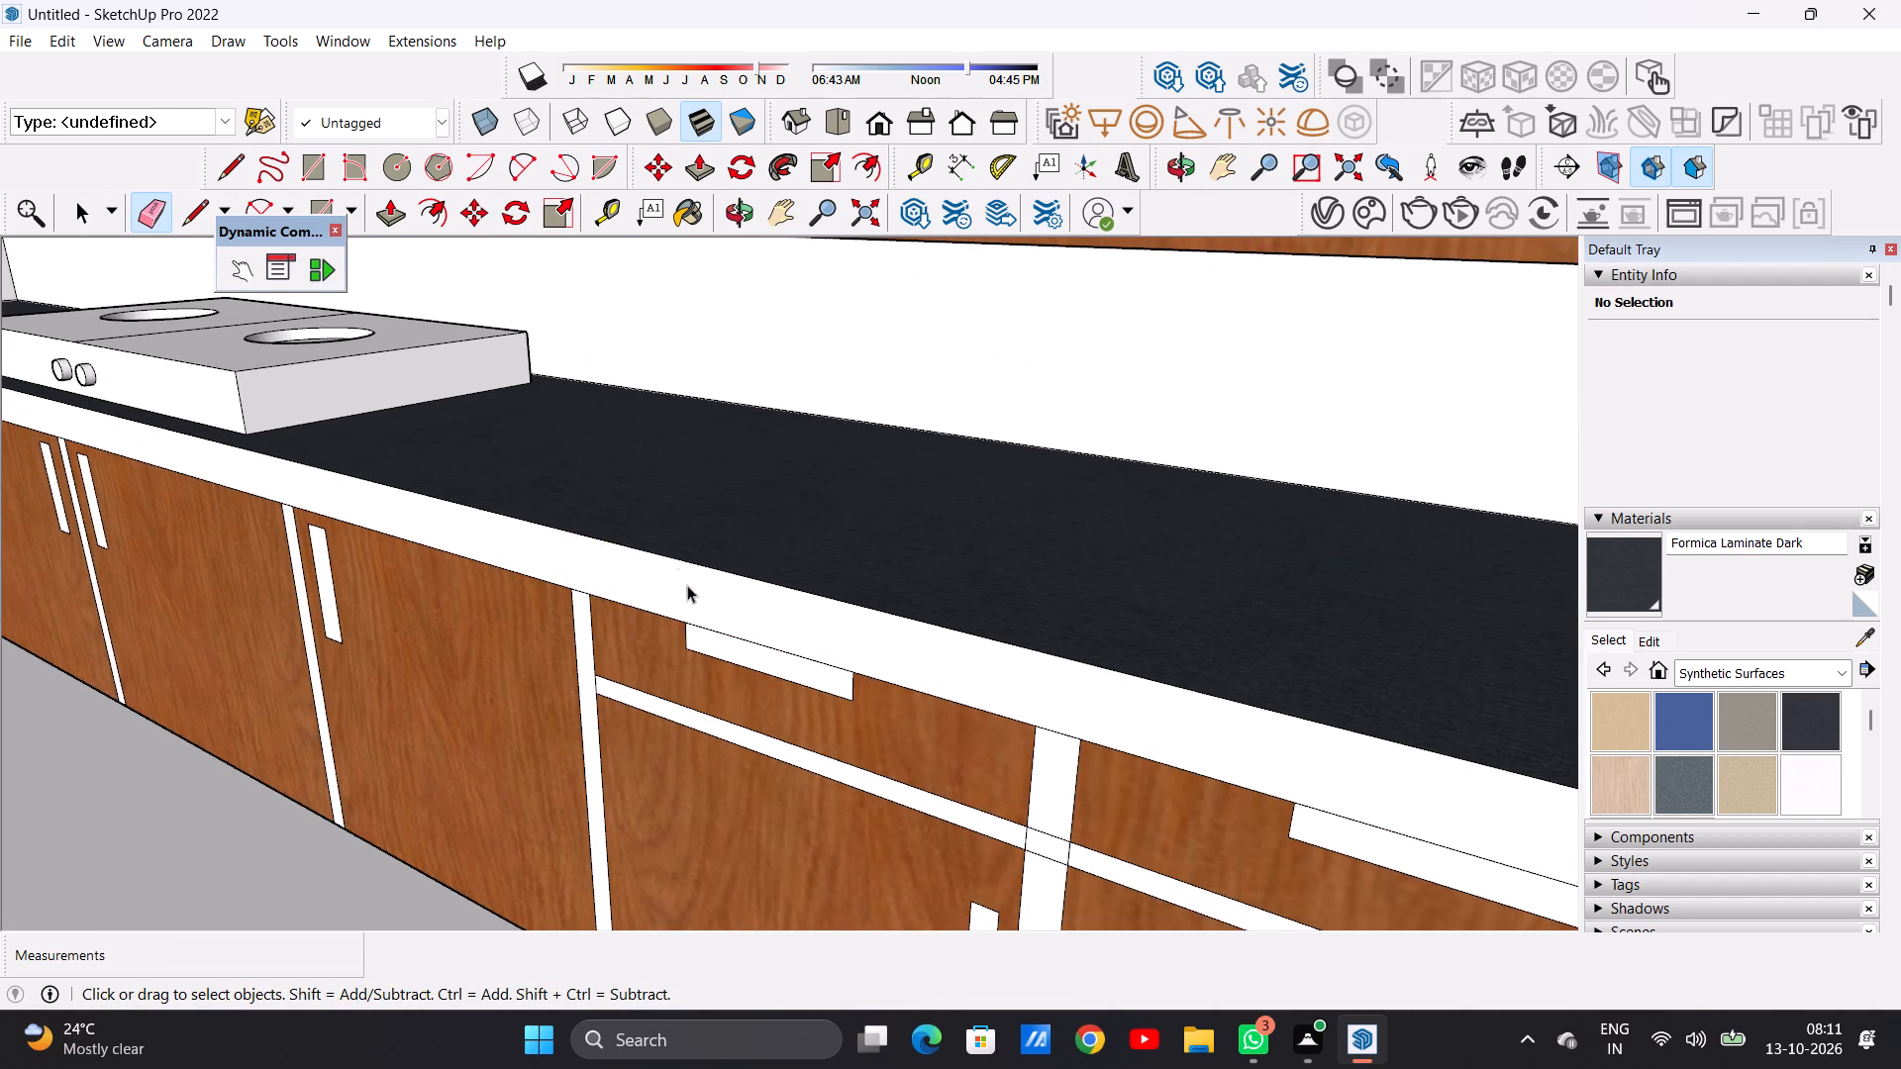
# Paint the hob run's continuous countertop front edge and its end edge beside the drawers with Formica Laminate Dark.
pyautogui.scroll(-15, 905, 591)
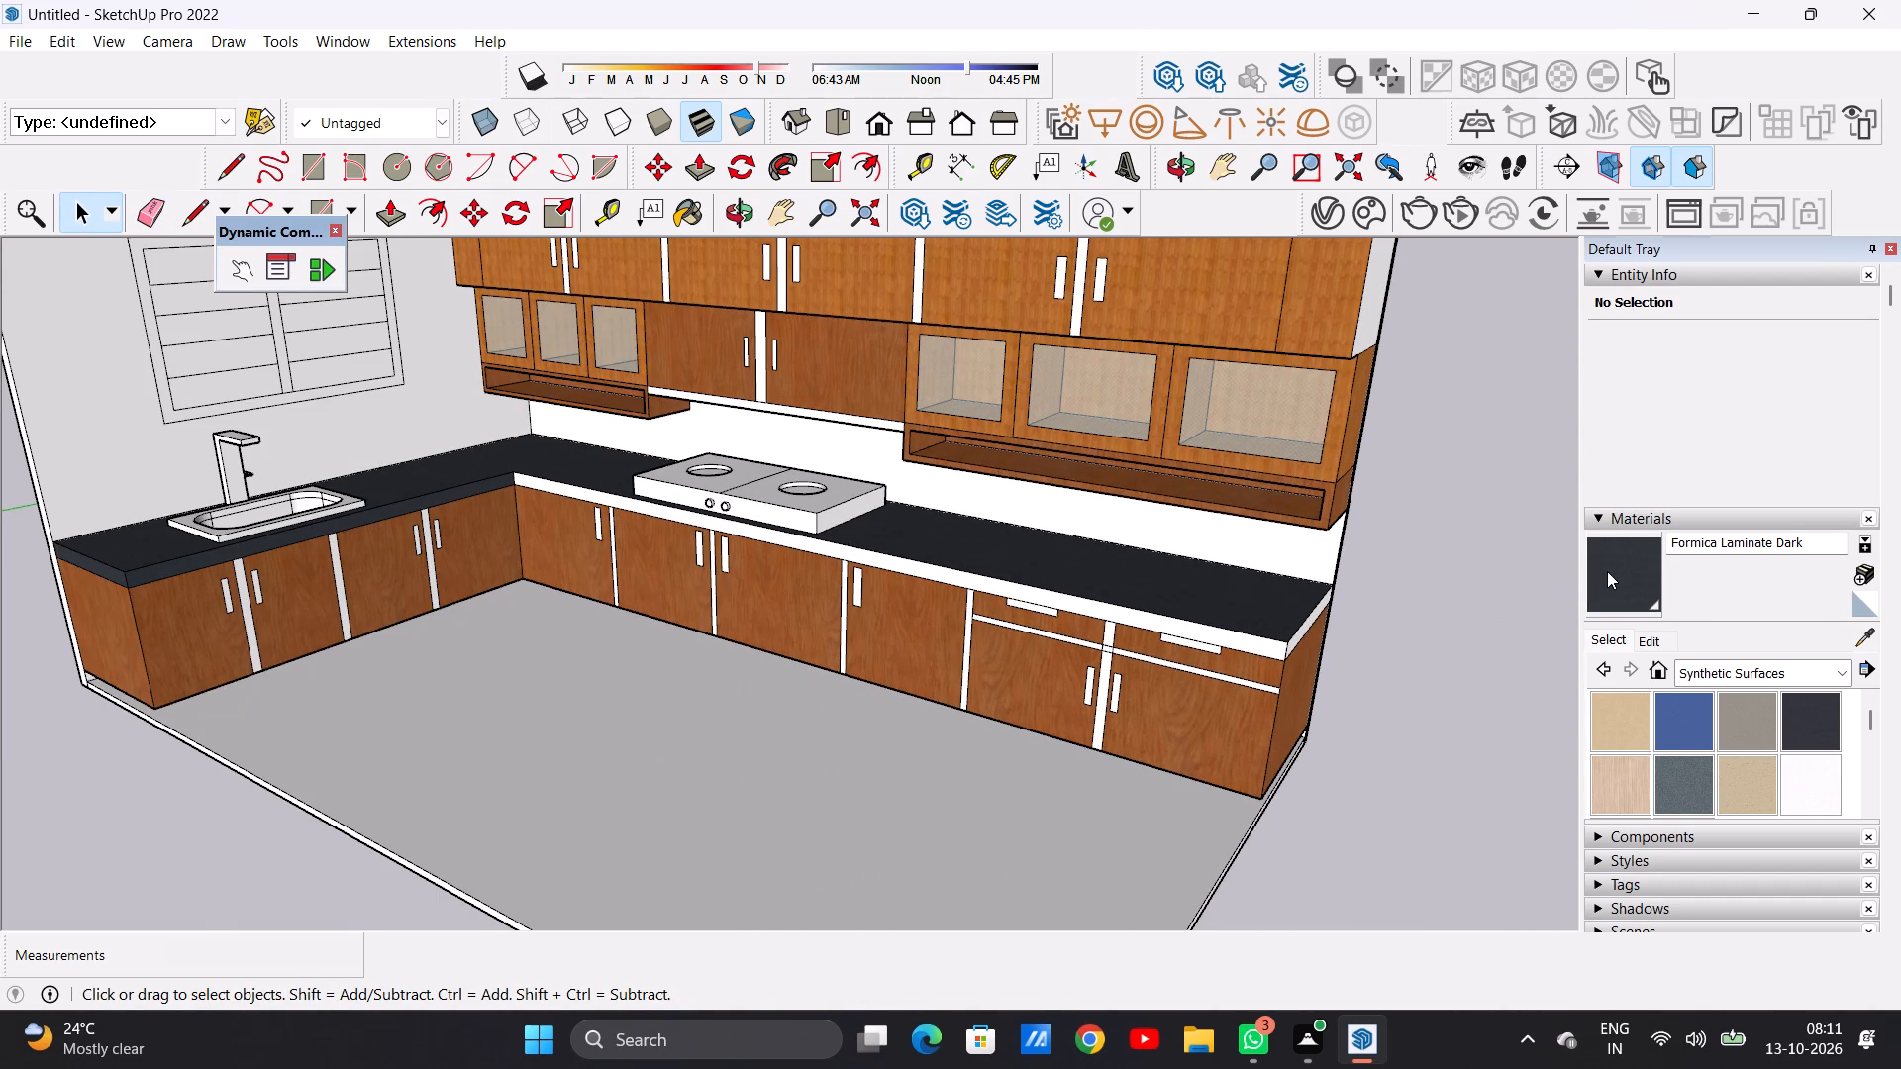
pyautogui.click(1607, 571)
pyautogui.scroll(12, 1230, 650)
pyautogui.scroll(-2, 1307, 648)
pyautogui.scroll(3, 1364, 652)
pyautogui.scroll(-1, 1364, 652)
pyautogui.click(1341, 636)
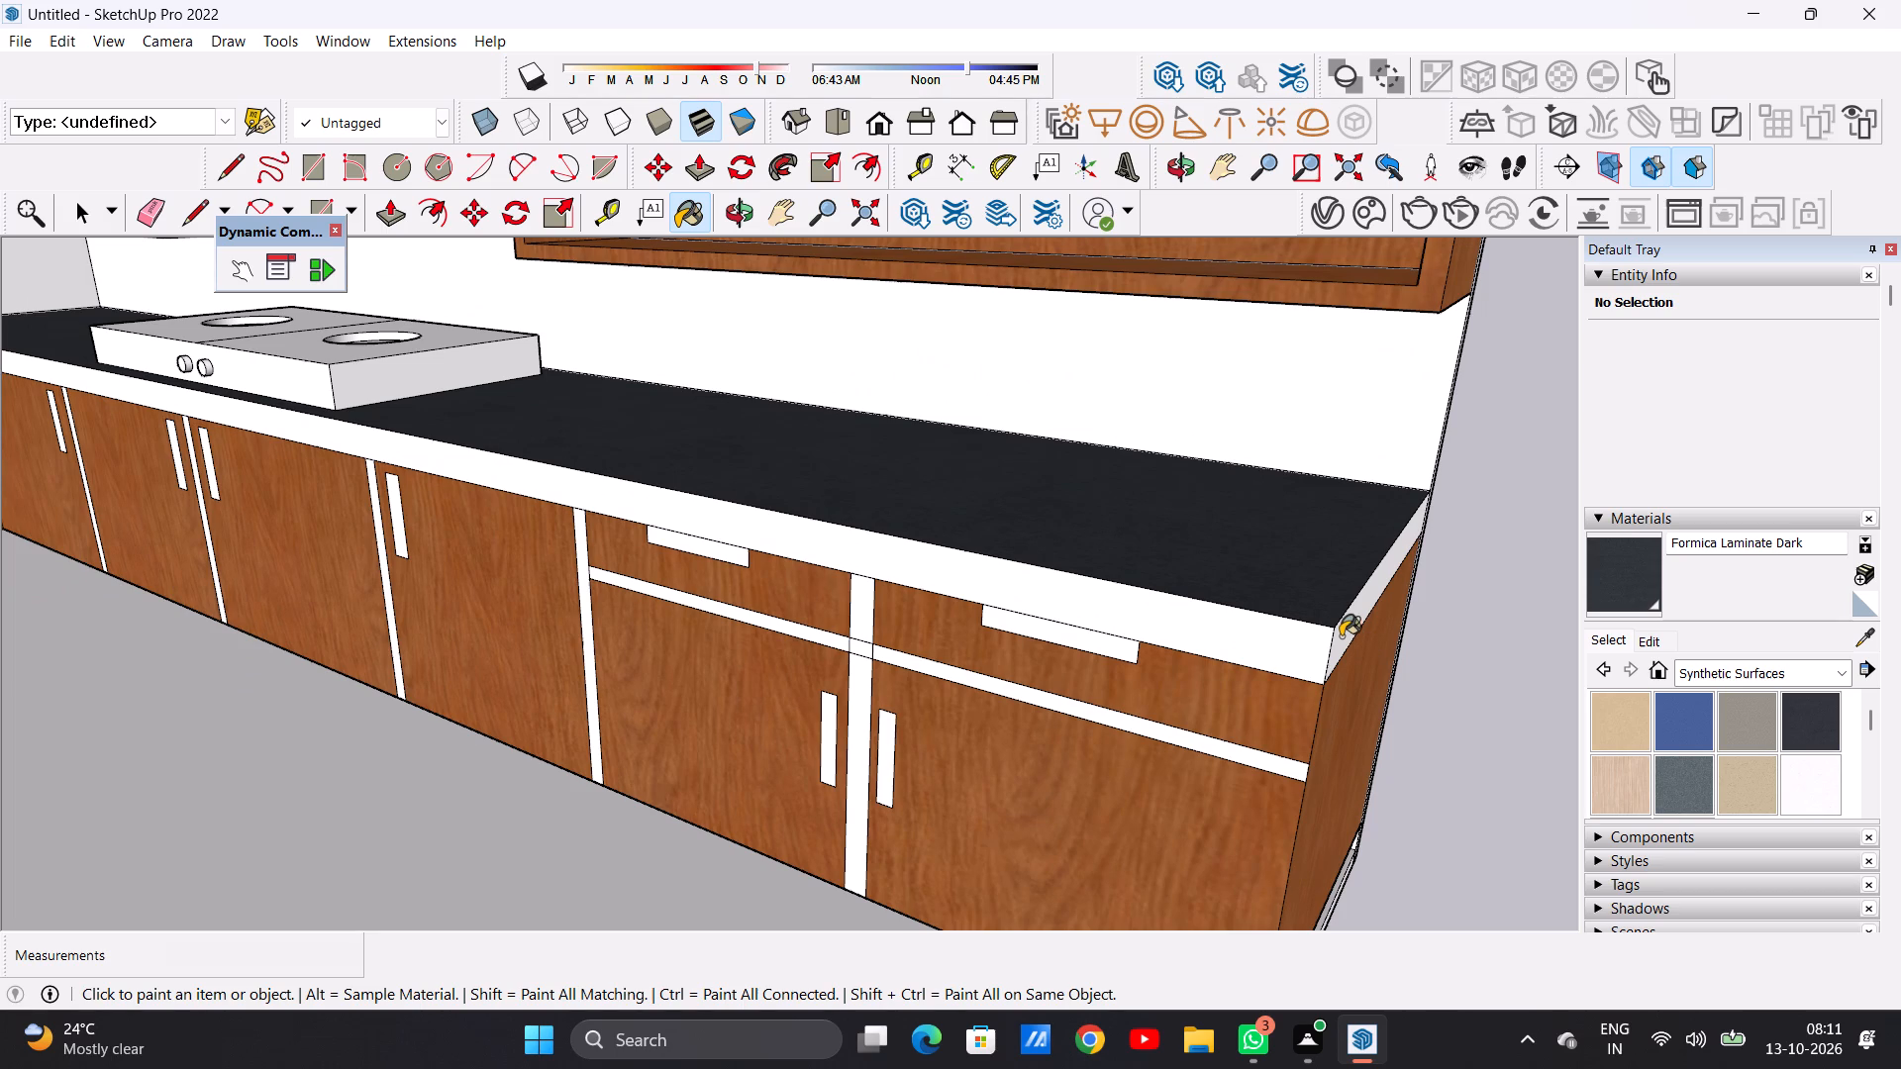
pyautogui.click(1293, 670)
pyautogui.scroll(-16, 1314, 655)
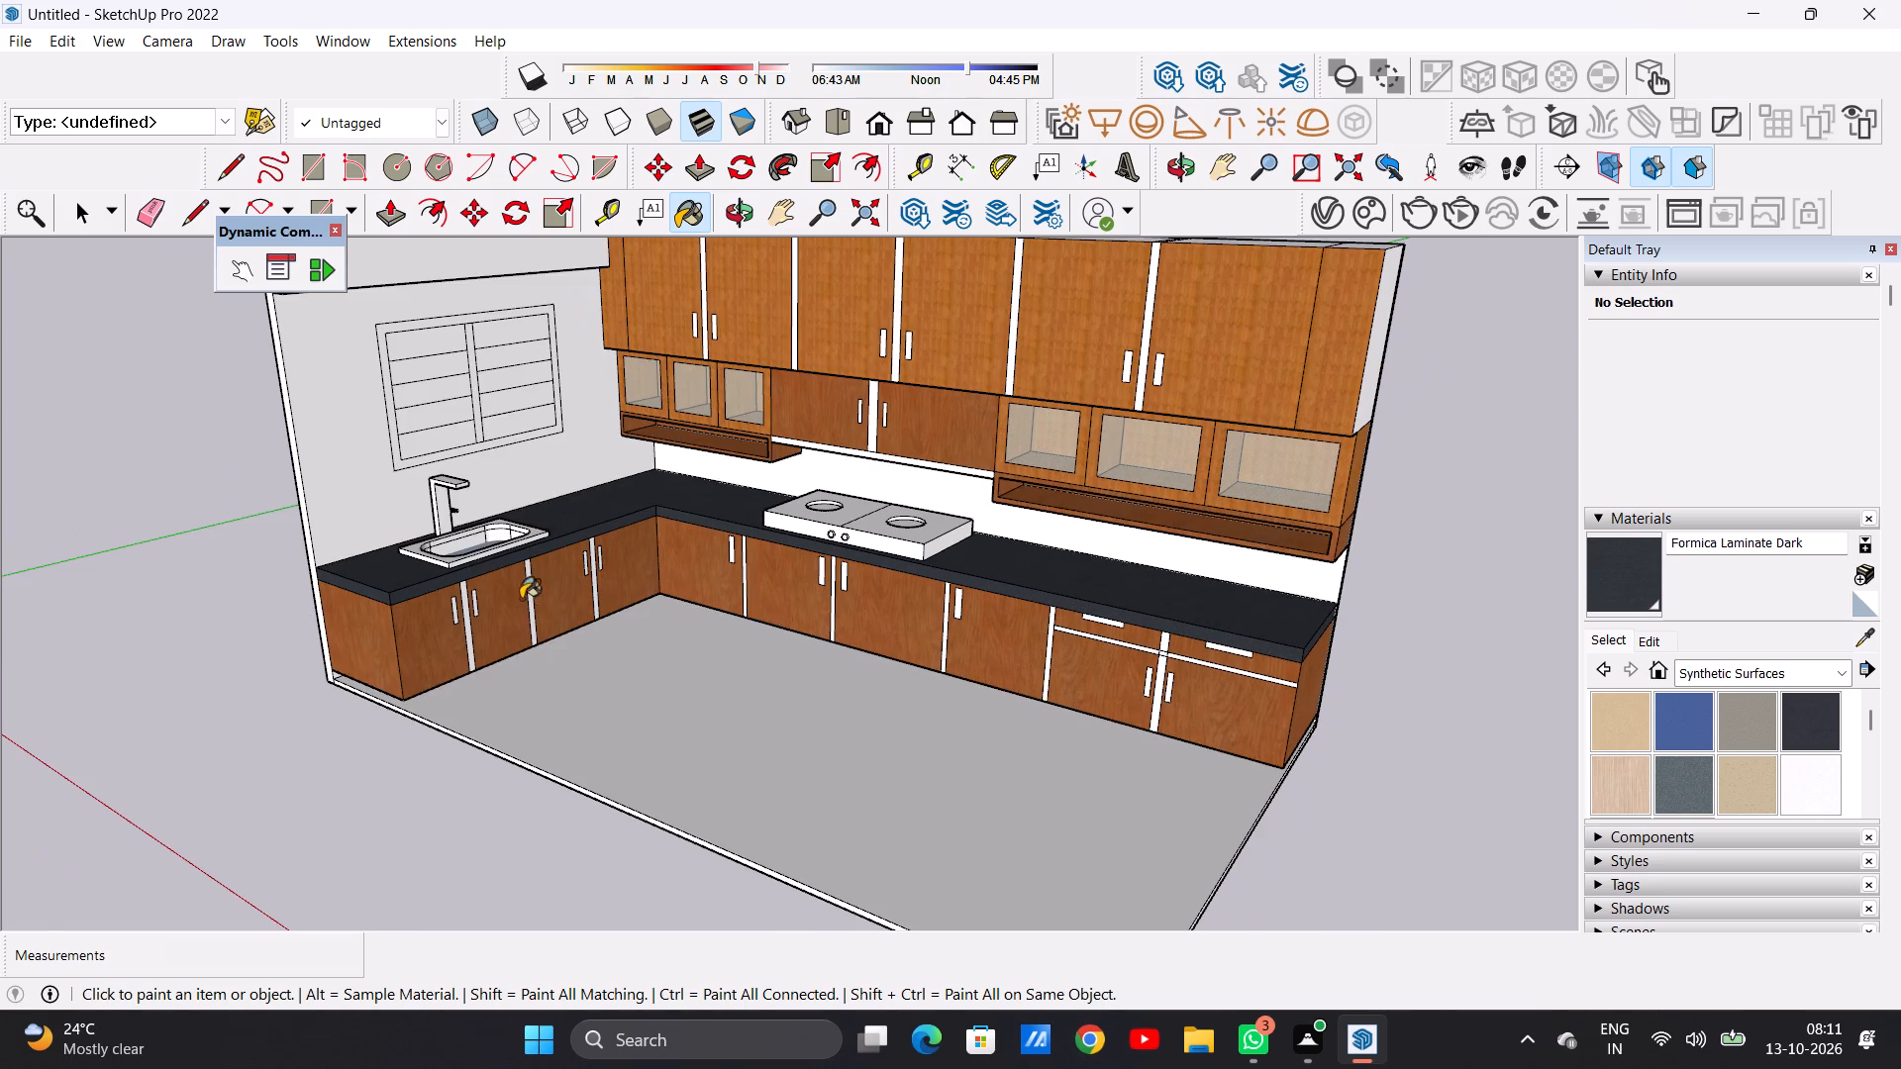
# Examine the painted countertop and base cabinets around the sink, the hob and the whole kitchen from several angles.
pyautogui.scroll(2, 477, 582)
pyautogui.scroll(-1, 476, 582)
pyautogui.scroll(1, 476, 582)
pyautogui.scroll(-1, 476, 582)
pyautogui.scroll(6, 476, 582)
pyautogui.scroll(1, 378, 607)
pyautogui.middleClick(766, 603)
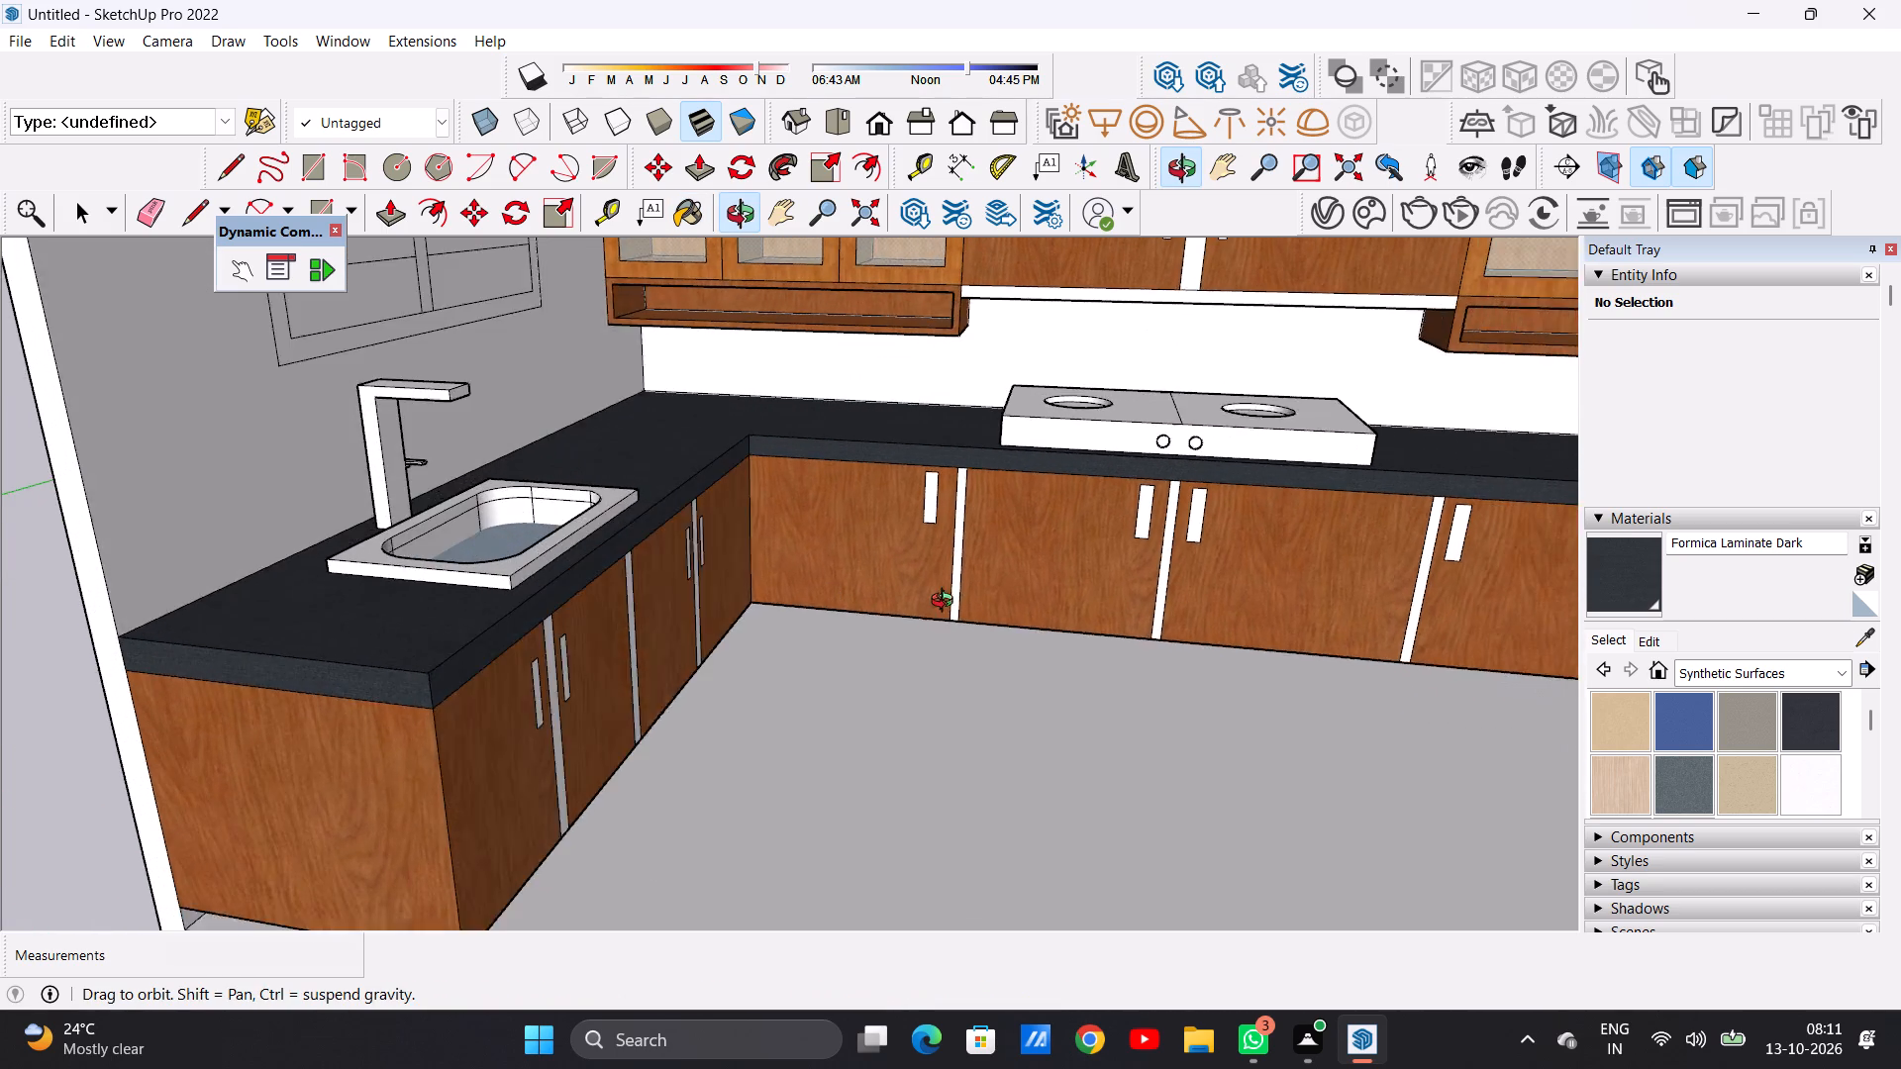
pyautogui.scroll(-5, 950, 641)
pyautogui.scroll(-2, 1104, 635)
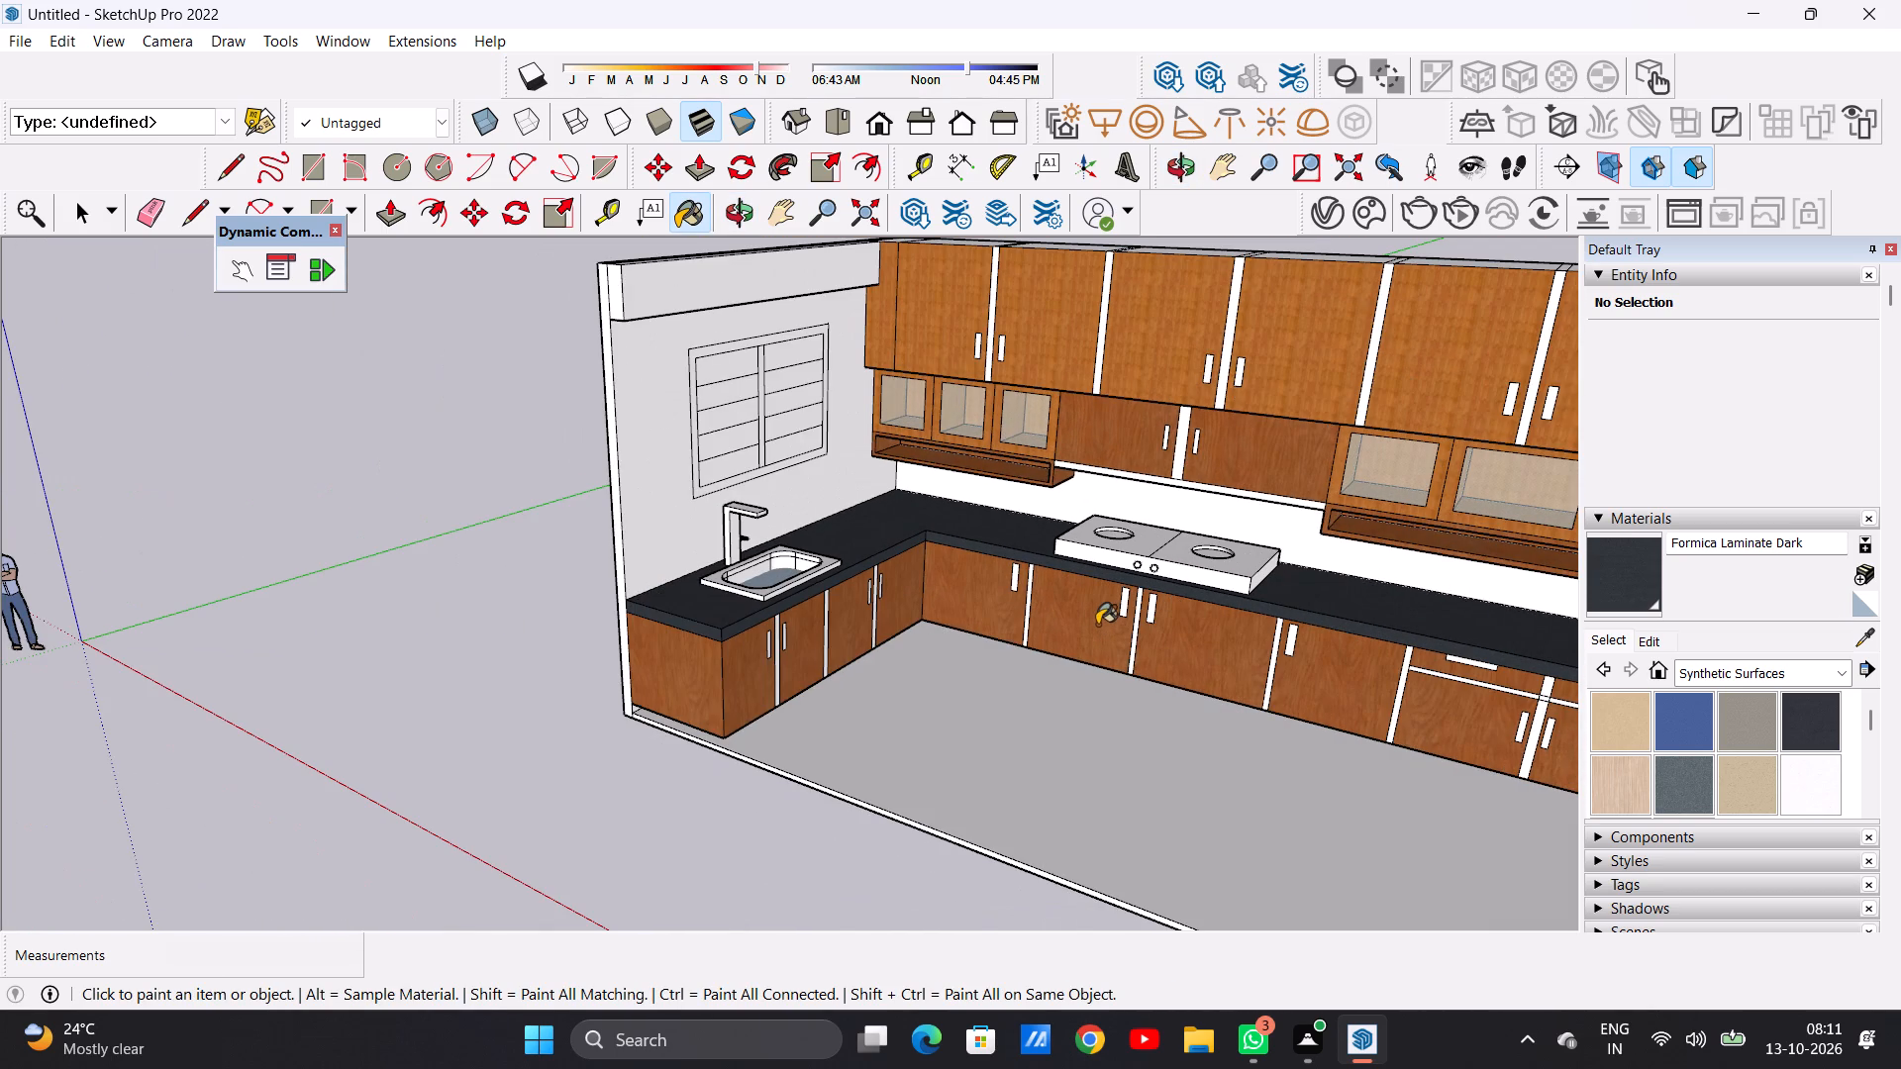
pyautogui.press('space')
pyautogui.scroll(-9, 1115, 613)
pyautogui.scroll(6, 1231, 674)
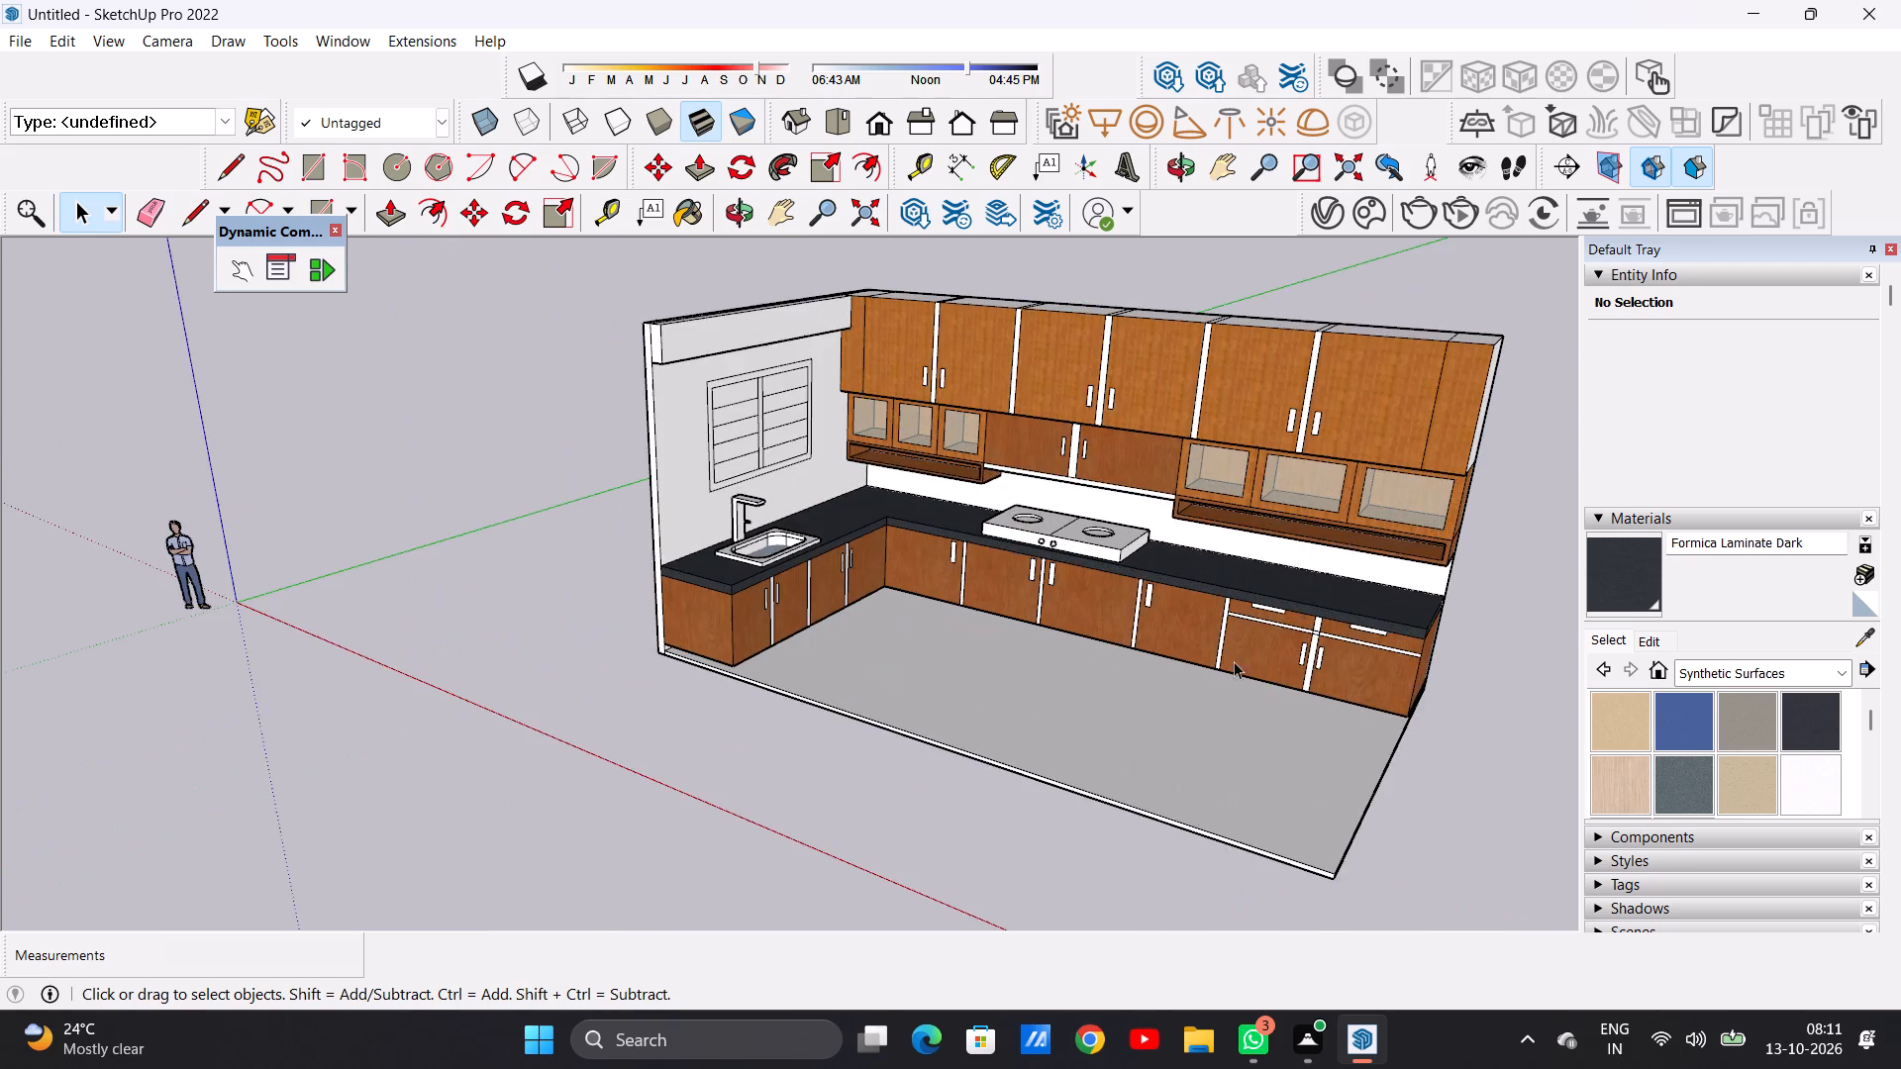
pyautogui.scroll(6, 1092, 676)
pyautogui.moveTo(874, 681); pyautogui.dragTo(638, 611, button='middle')
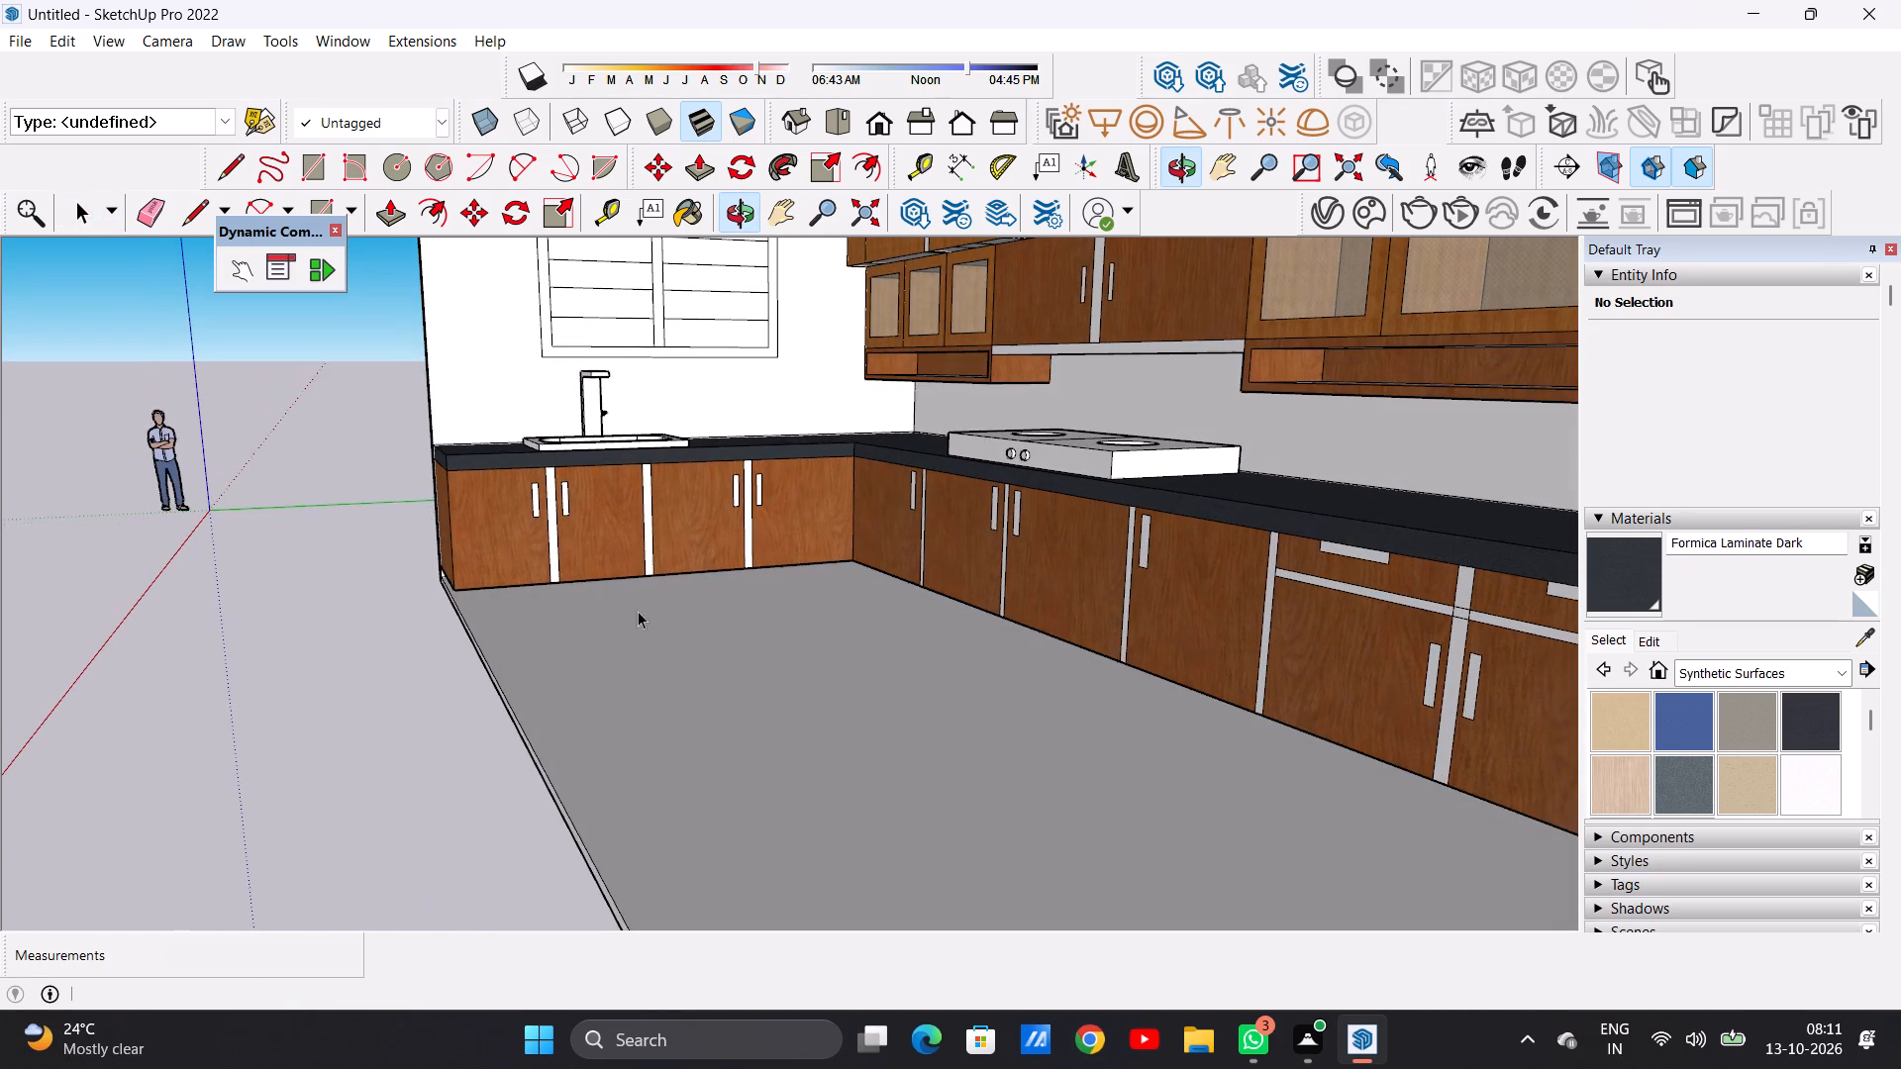
# Paint the three vertical divider strips between the base cabinet doors of the sink run with Formica Laminate Dark.
pyautogui.click(1804, 727)
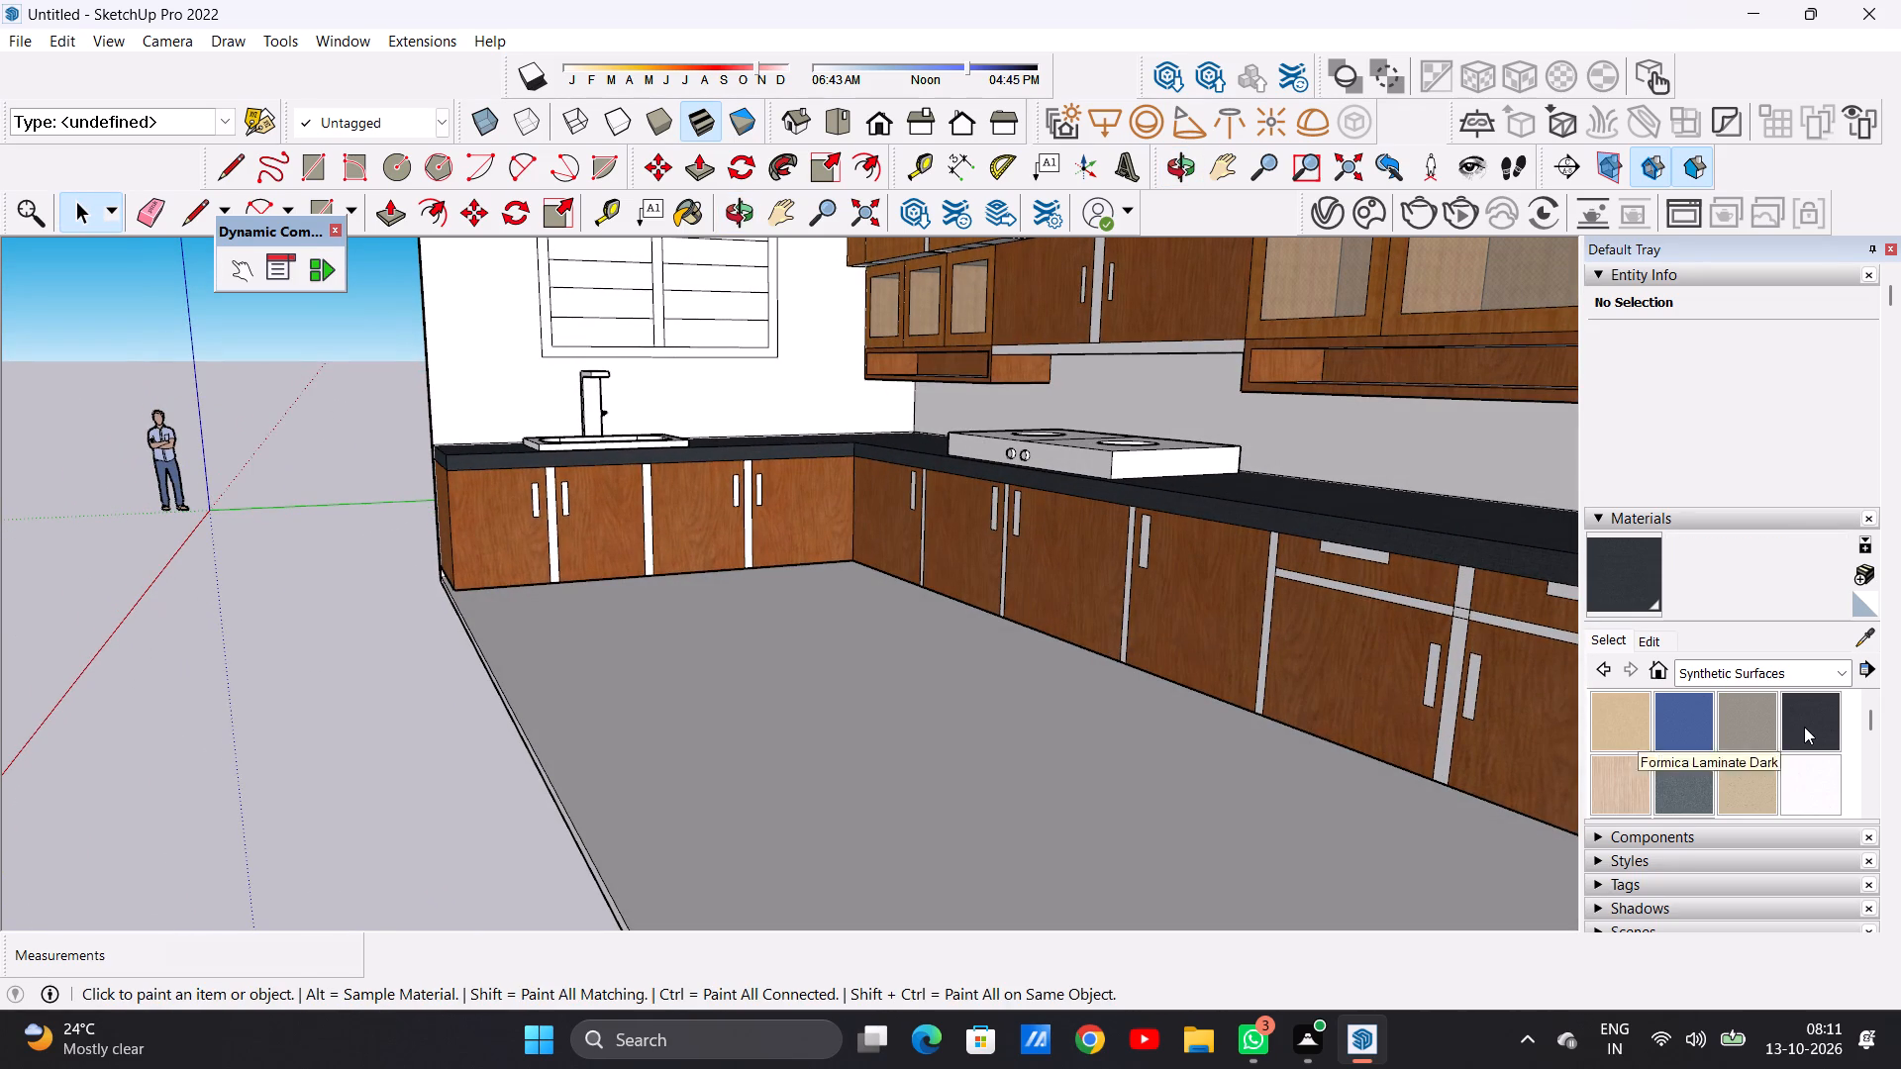
pyautogui.scroll(9, 571, 537)
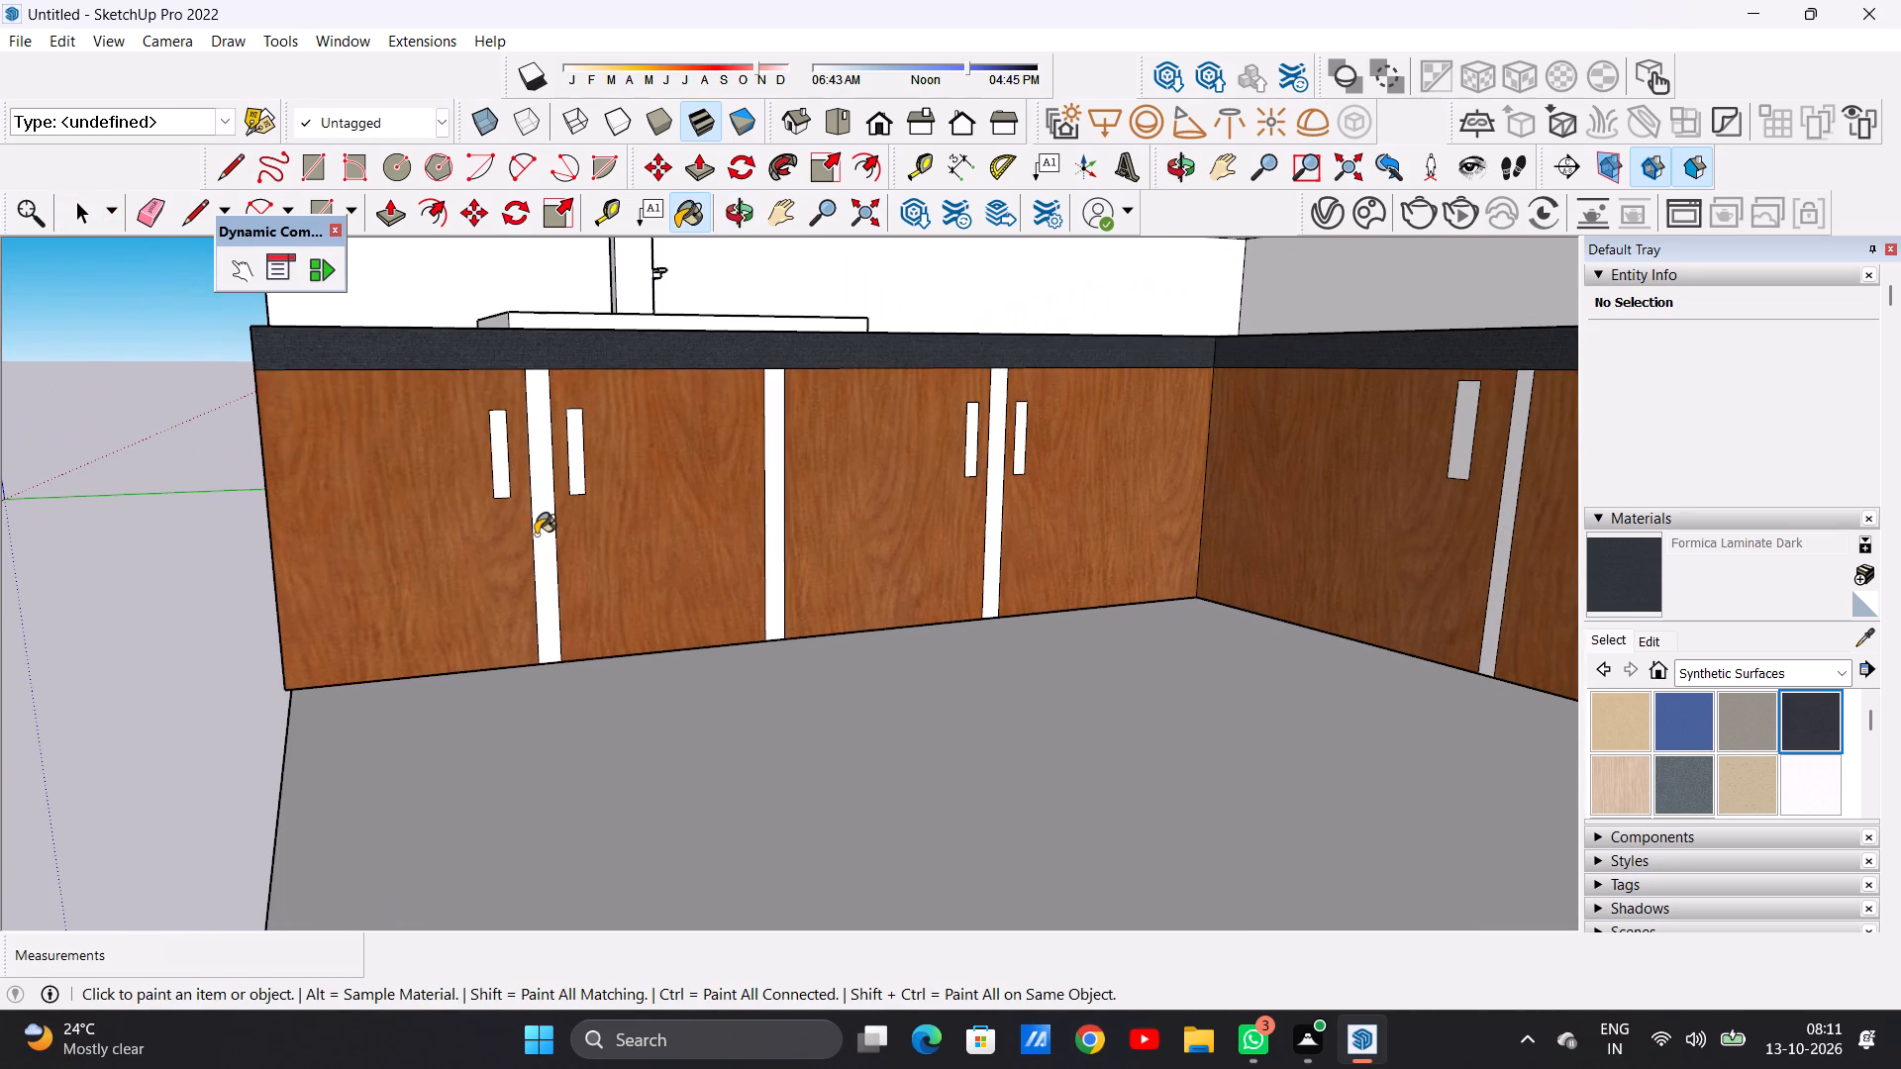
pyautogui.click(536, 534)
pyautogui.click(774, 529)
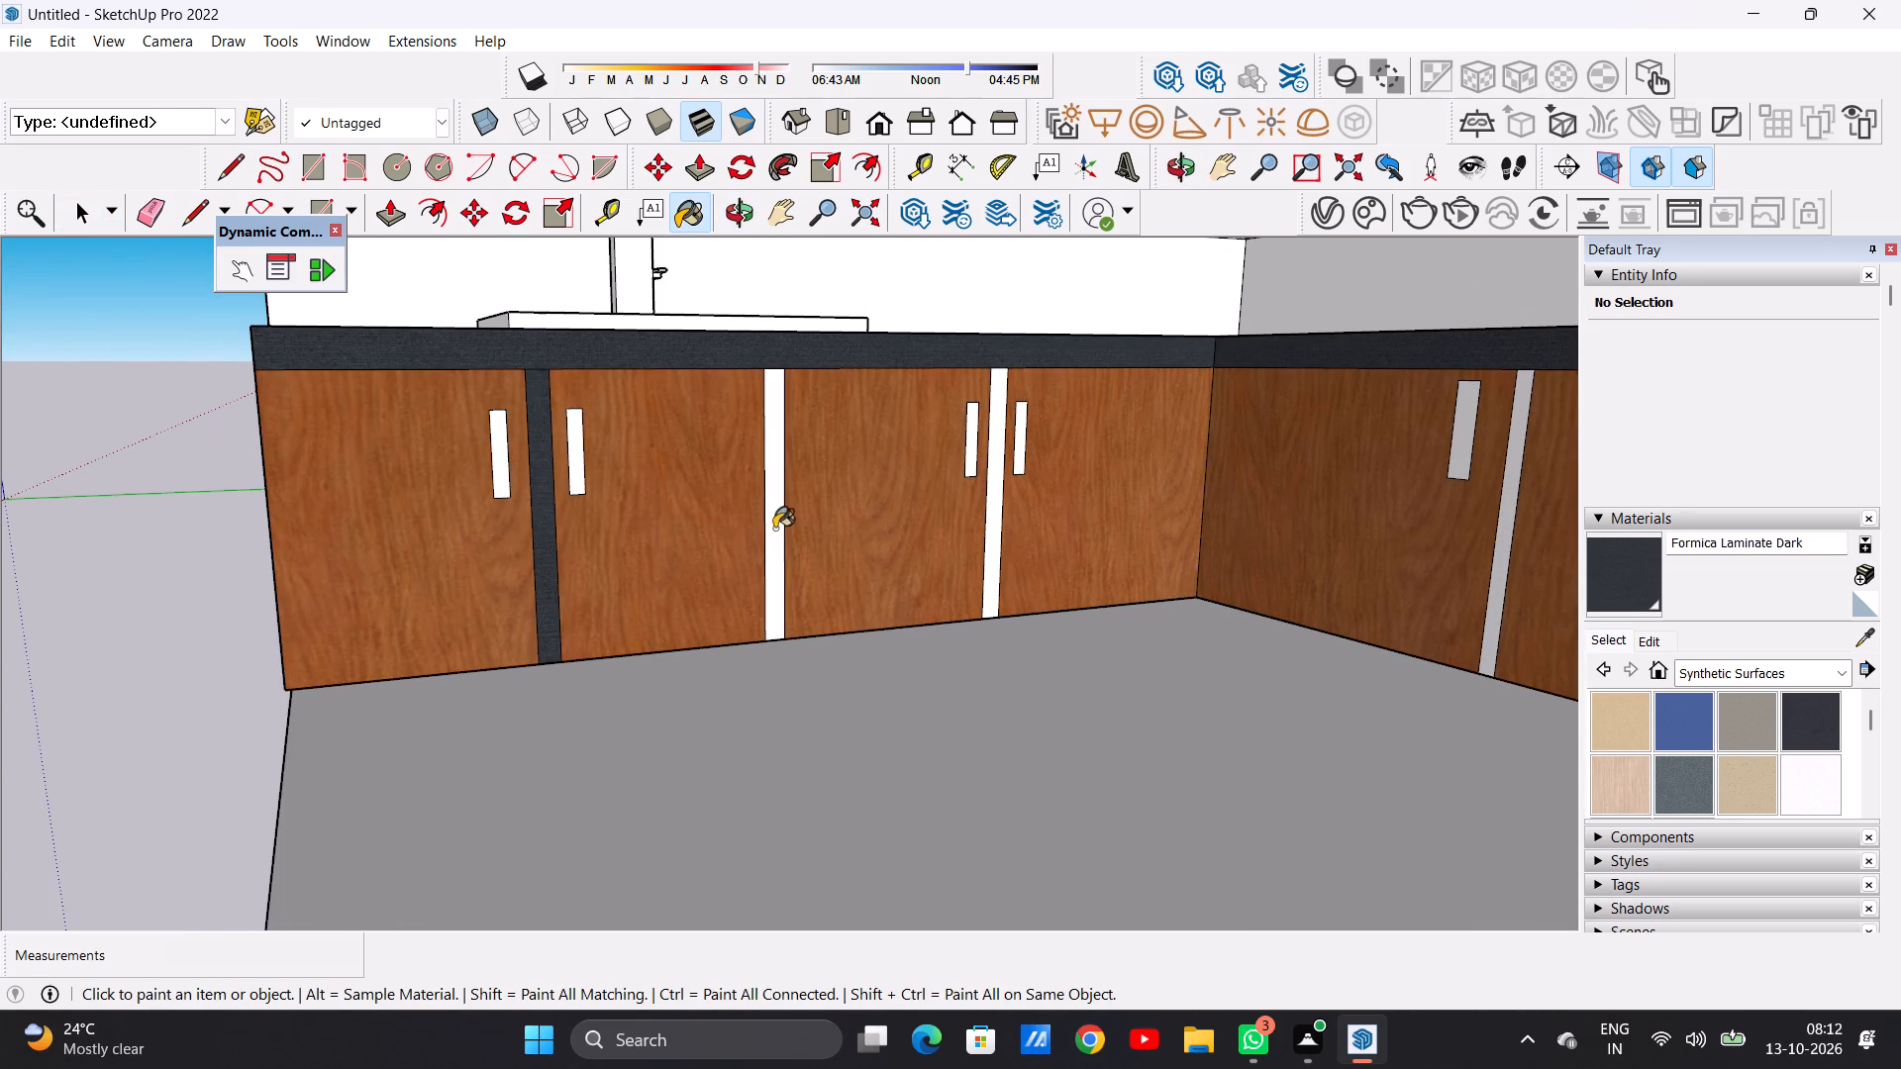
pyautogui.click(992, 525)
# Paint the first two vertical divider strips from the corner on the hob run's base cabinets with Formica Laminate Dark.
pyautogui.scroll(-5, 973, 570)
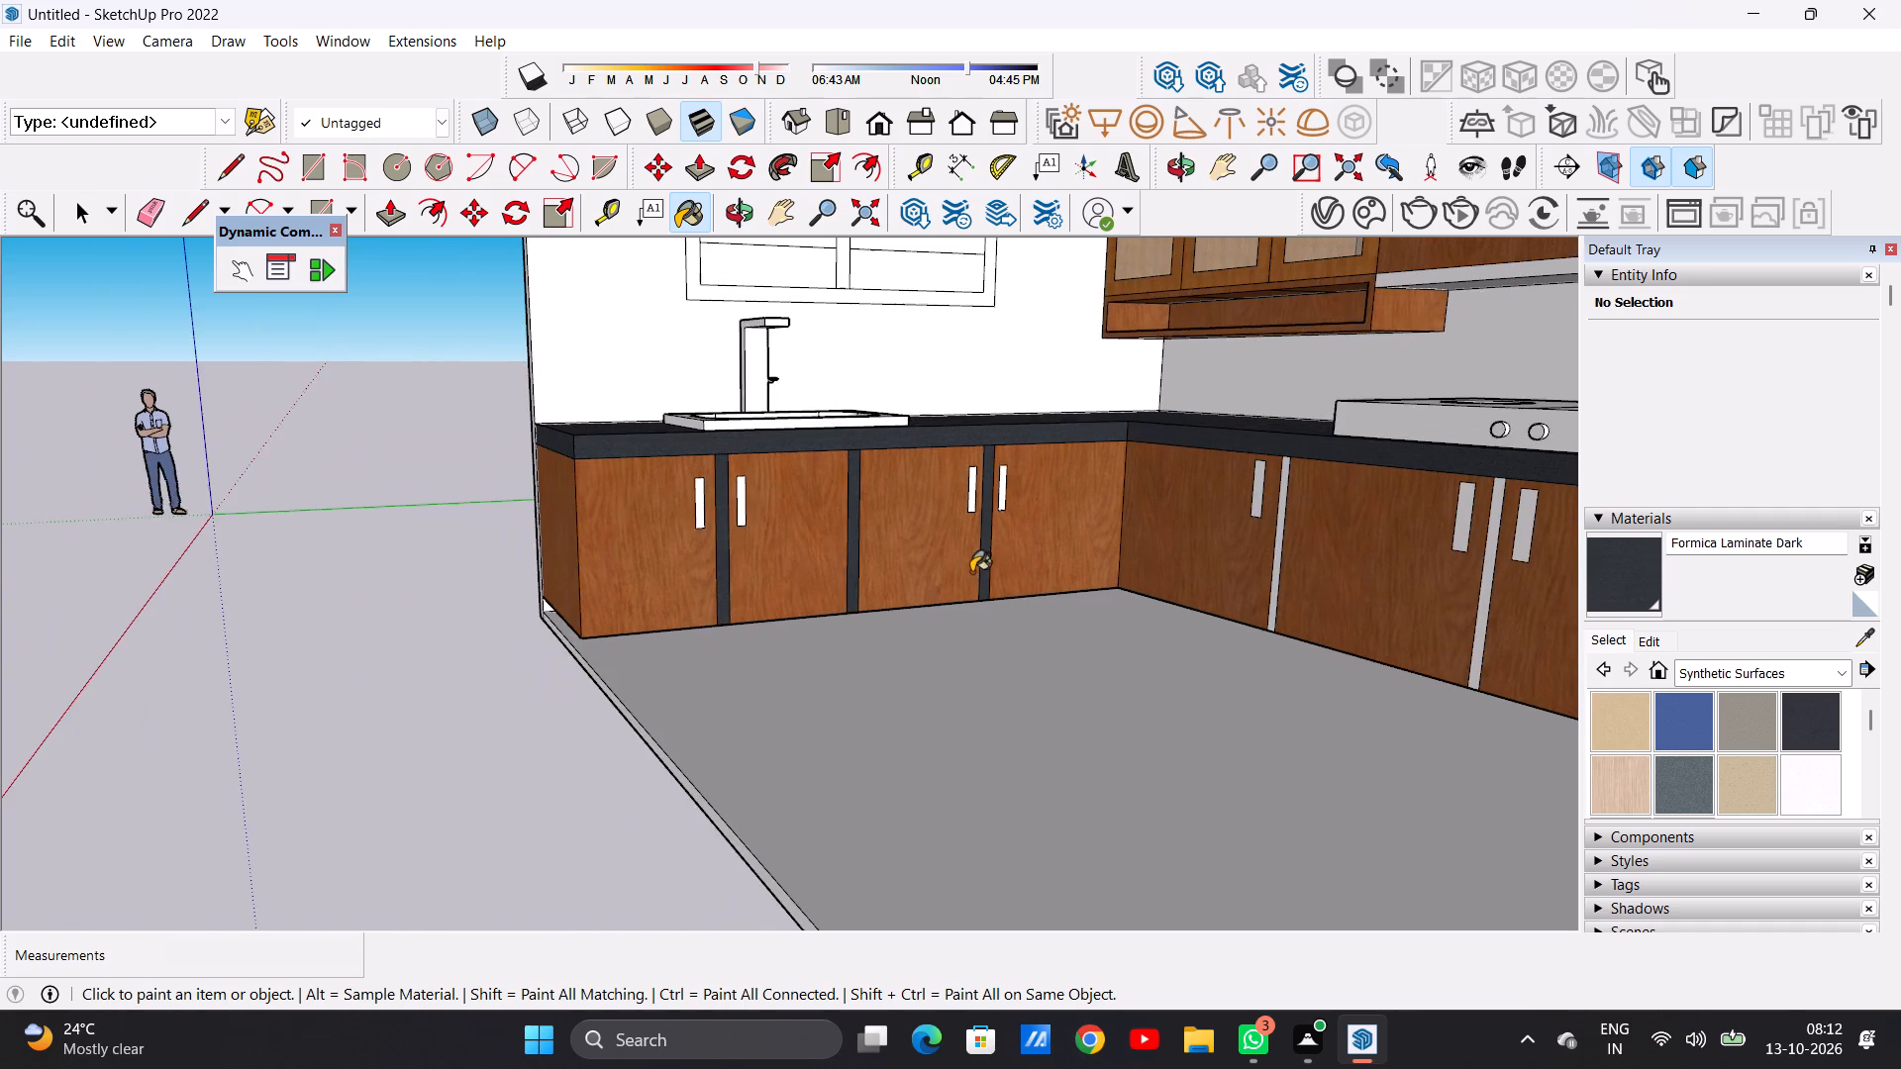
pyautogui.moveTo(940, 612); pyautogui.dragTo(1358, 638, button='middle')
pyautogui.scroll(-6, 913, 608)
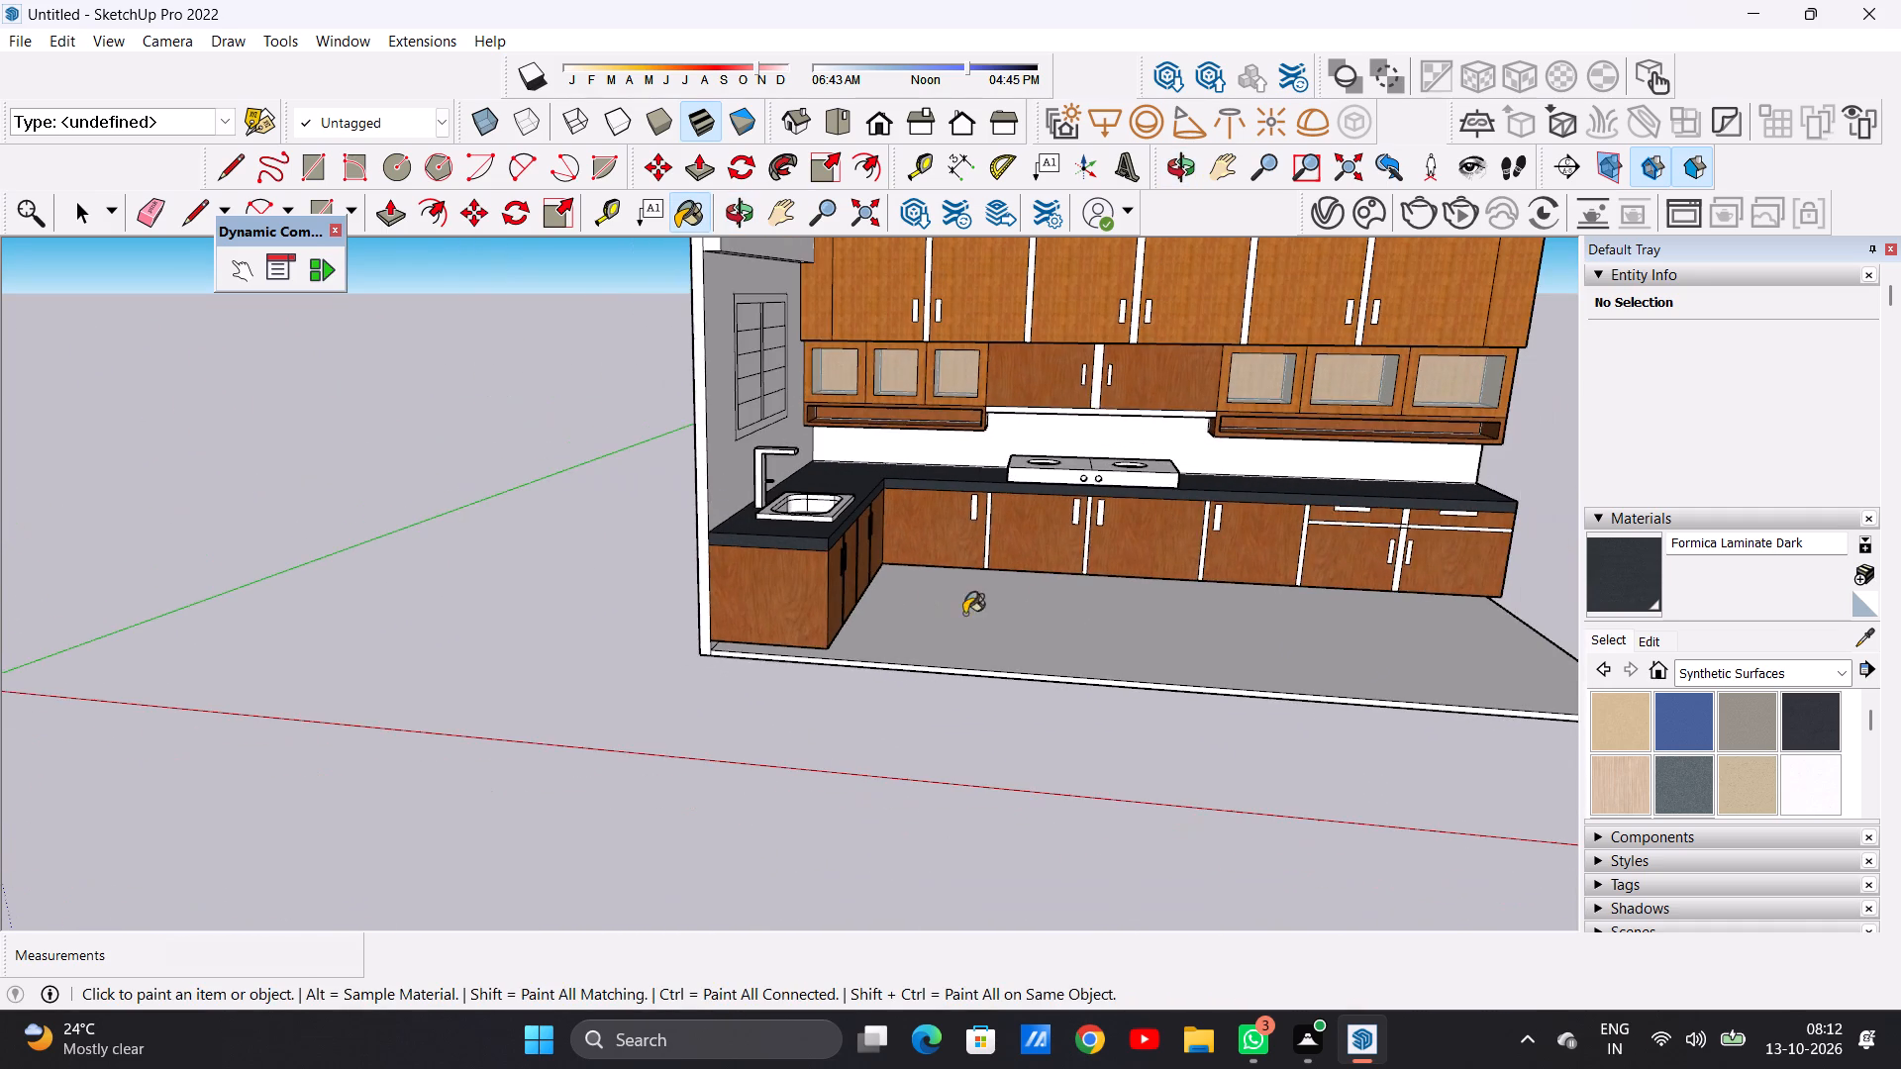
pyautogui.scroll(1, 937, 547)
pyautogui.scroll(-1, 937, 547)
pyautogui.scroll(17, 938, 546)
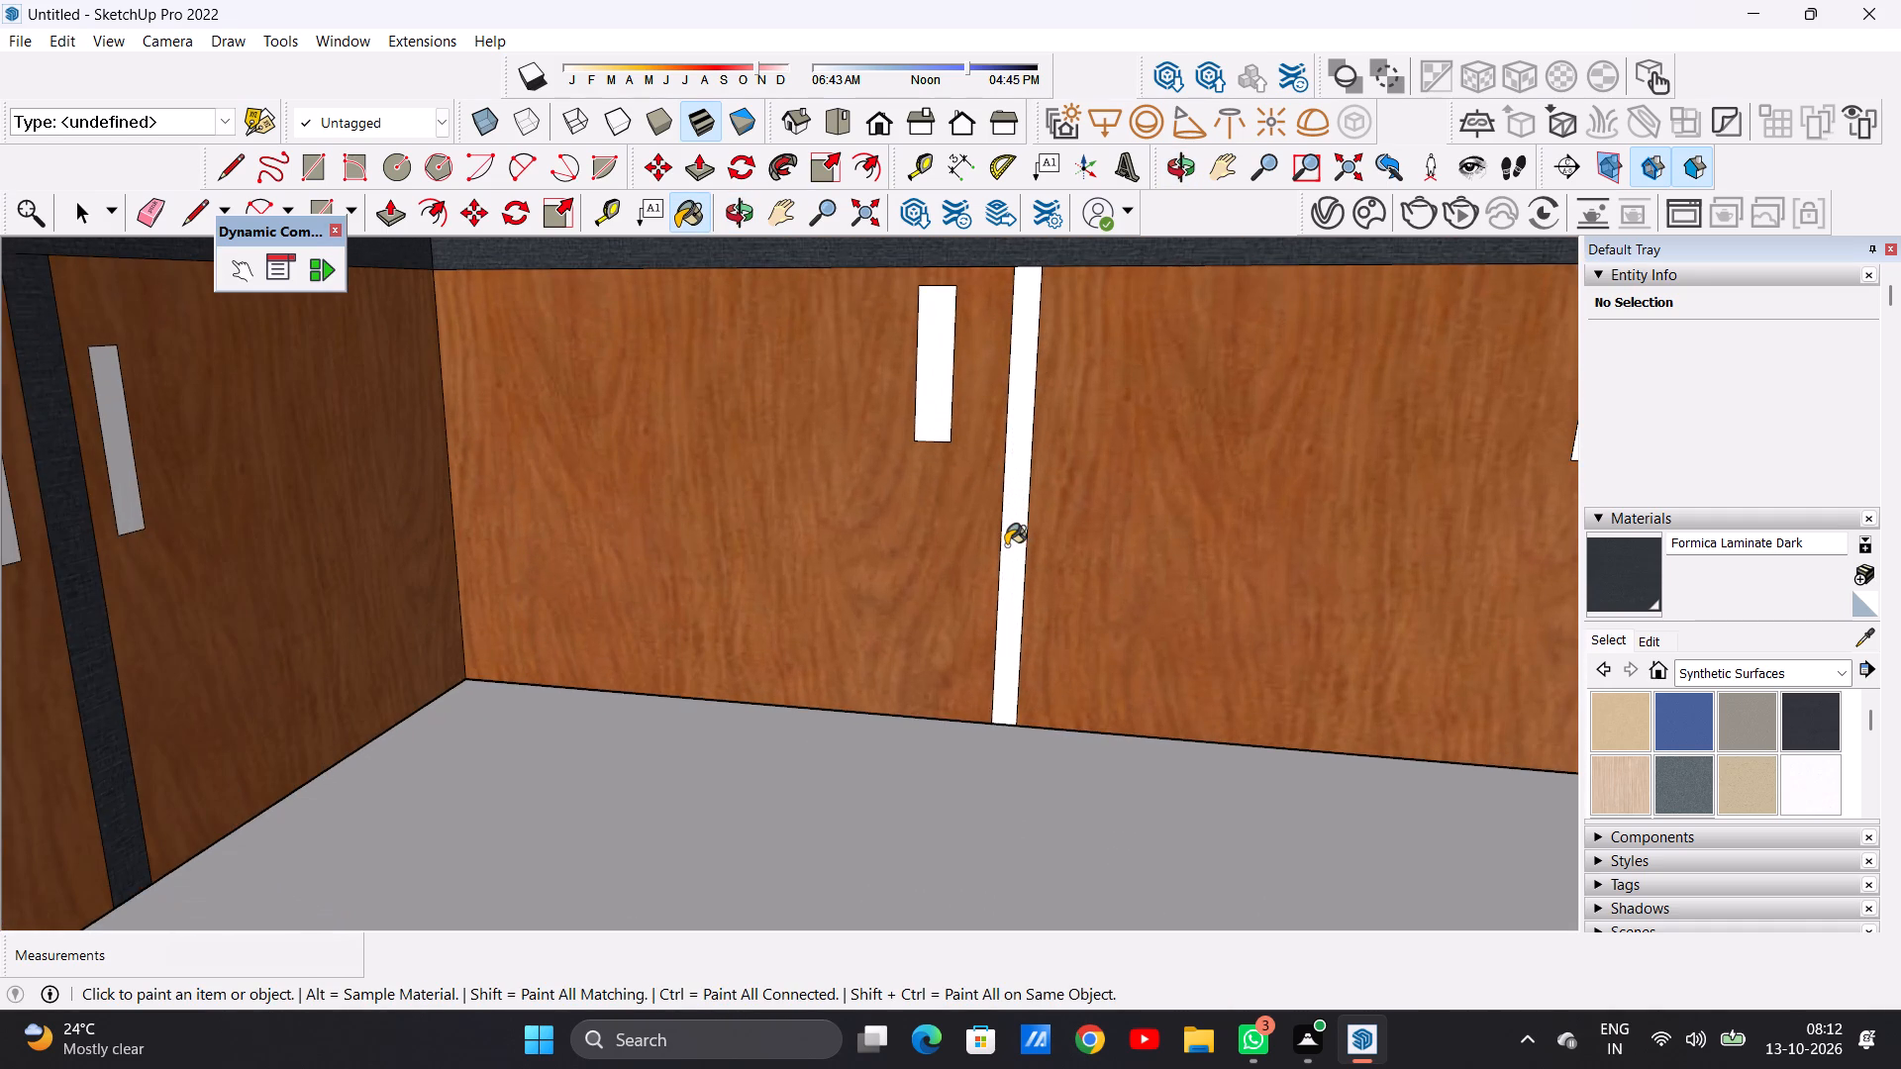
pyautogui.click(1006, 545)
pyautogui.scroll(-5, 999, 591)
pyautogui.scroll(1, 999, 594)
pyautogui.scroll(-9, 999, 594)
pyautogui.scroll(3, 1203, 605)
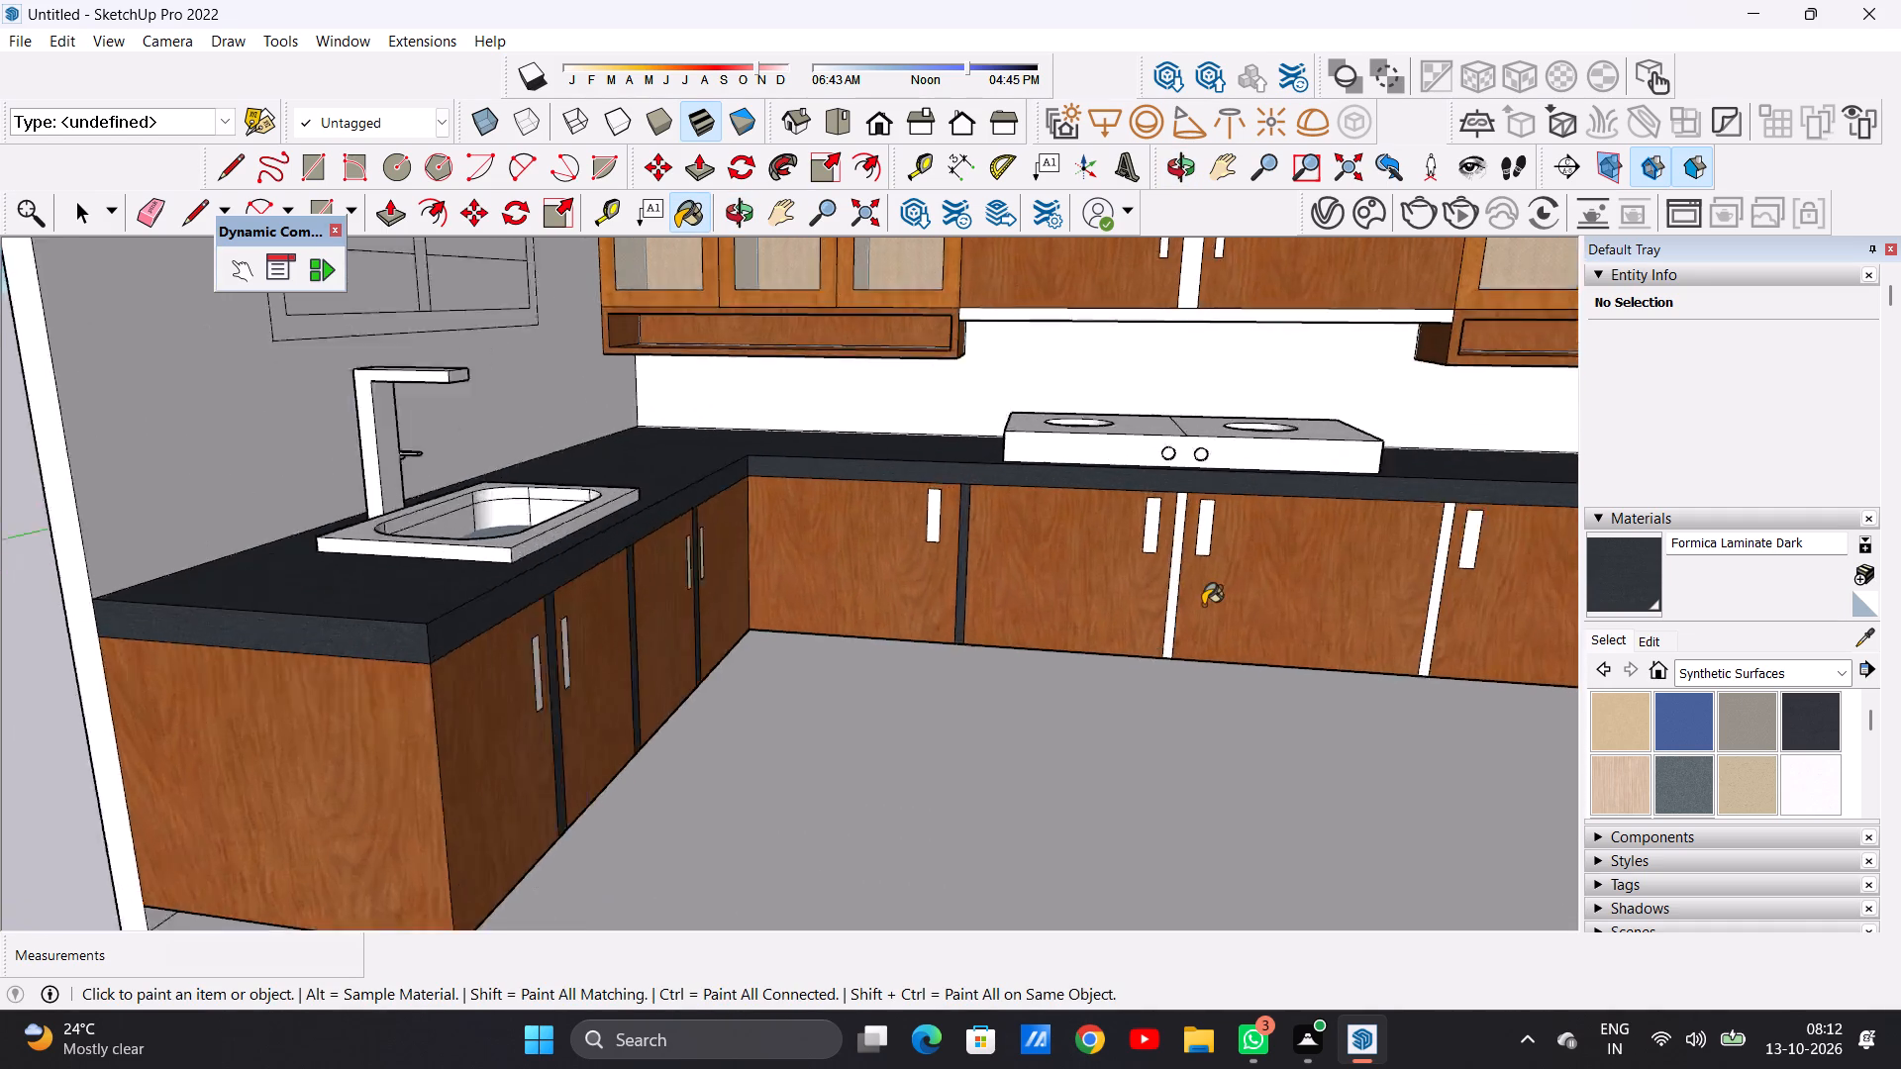
pyautogui.scroll(12, 1203, 605)
pyautogui.scroll(-1, 1152, 609)
pyautogui.scroll(2, 1152, 609)
pyautogui.click(1131, 609)
# Paint the hob run's next two vertical base divider strips, up to the drawer units, with Formica Laminate Dark.
pyautogui.scroll(-3, 1057, 654)
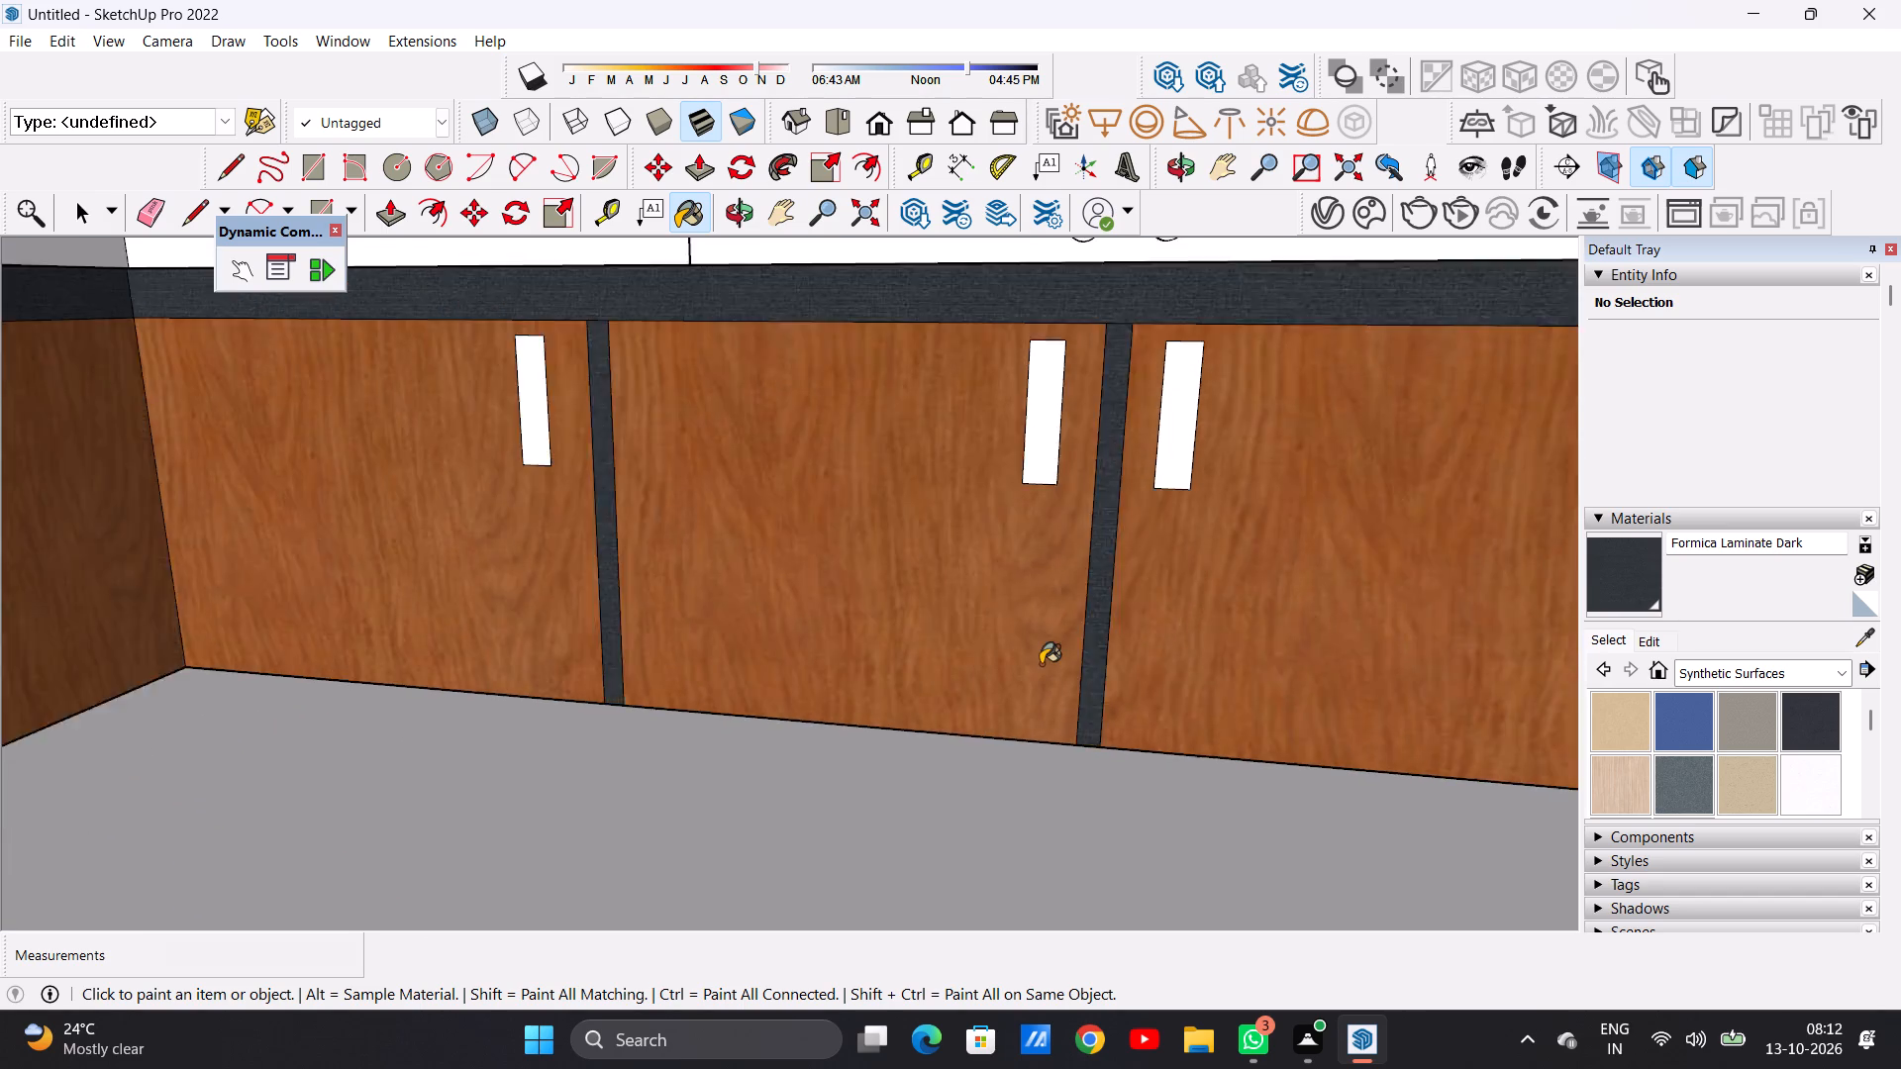
pyautogui.scroll(-17, 1041, 664)
pyautogui.moveTo(1036, 668); pyautogui.dragTo(658, 605, button='middle')
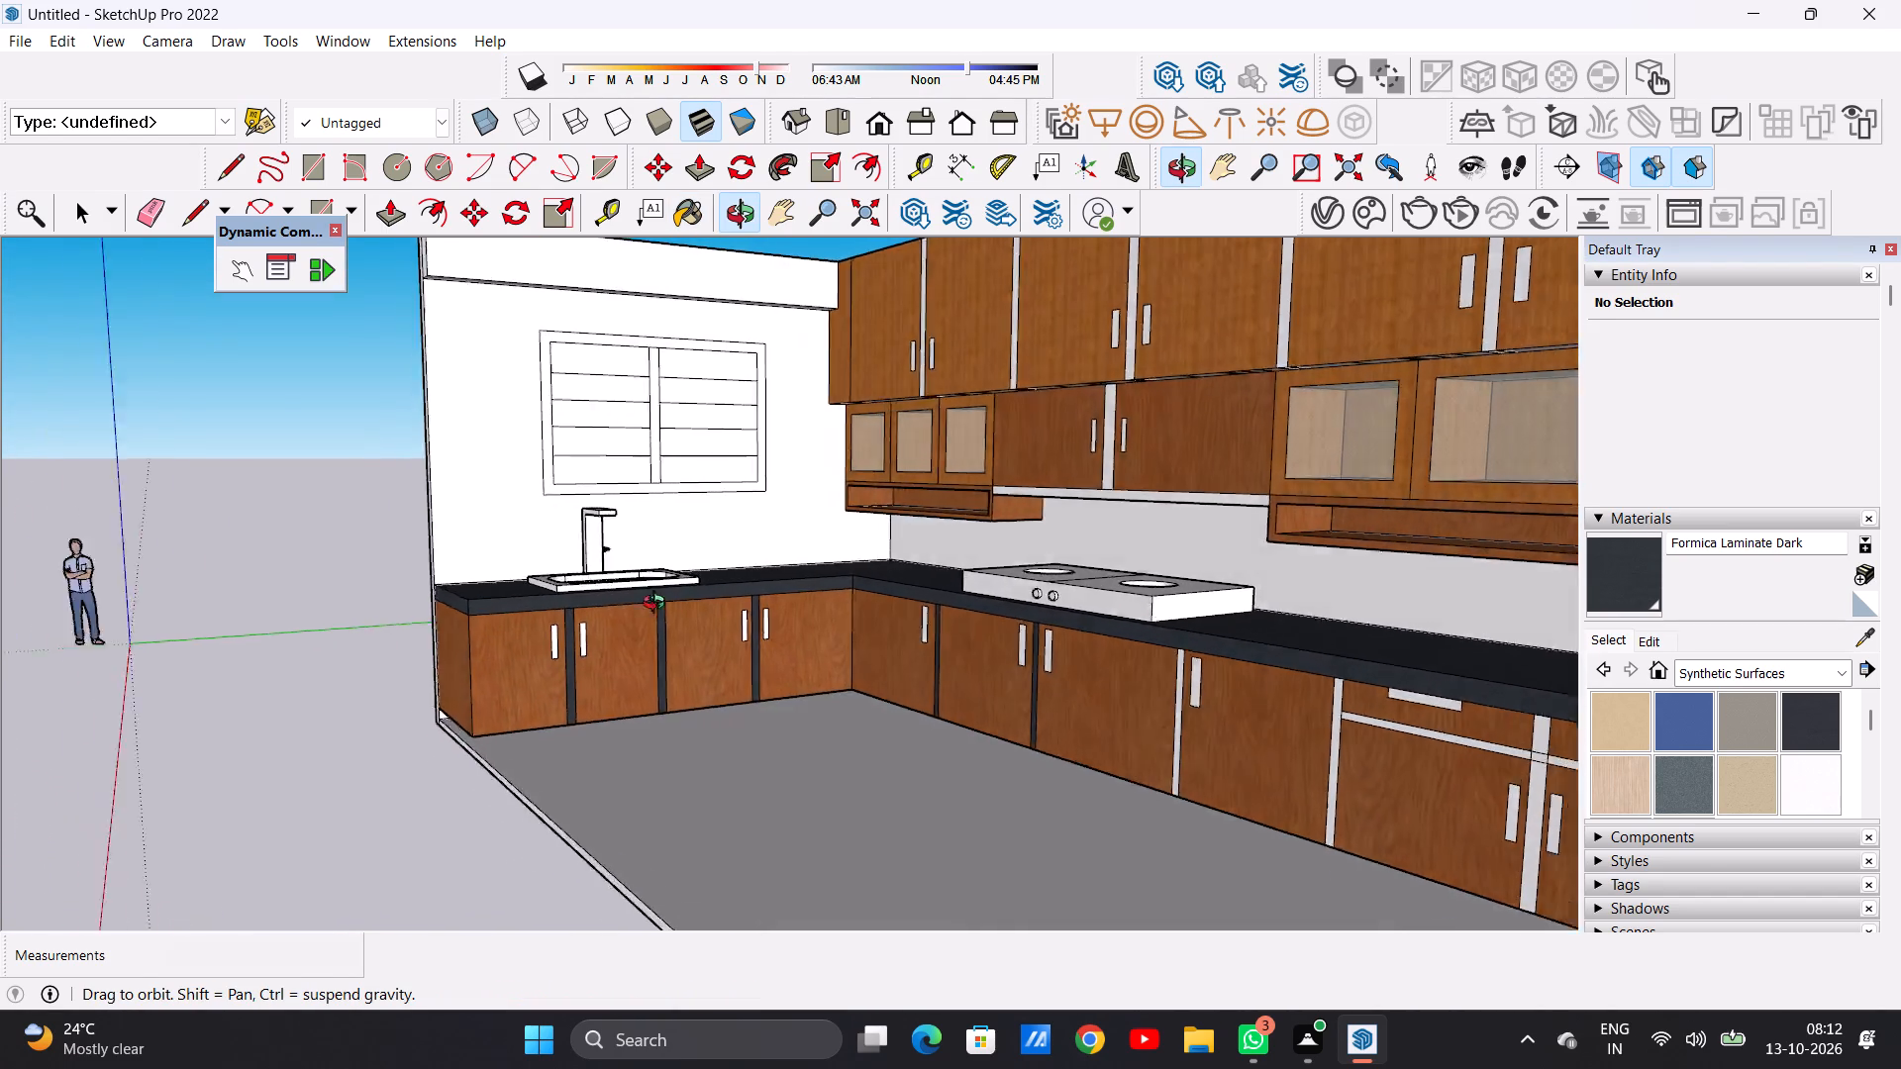
pyautogui.moveTo(658, 605); pyautogui.dragTo(1073, 645, button='middle')
pyautogui.scroll(3, 1259, 632)
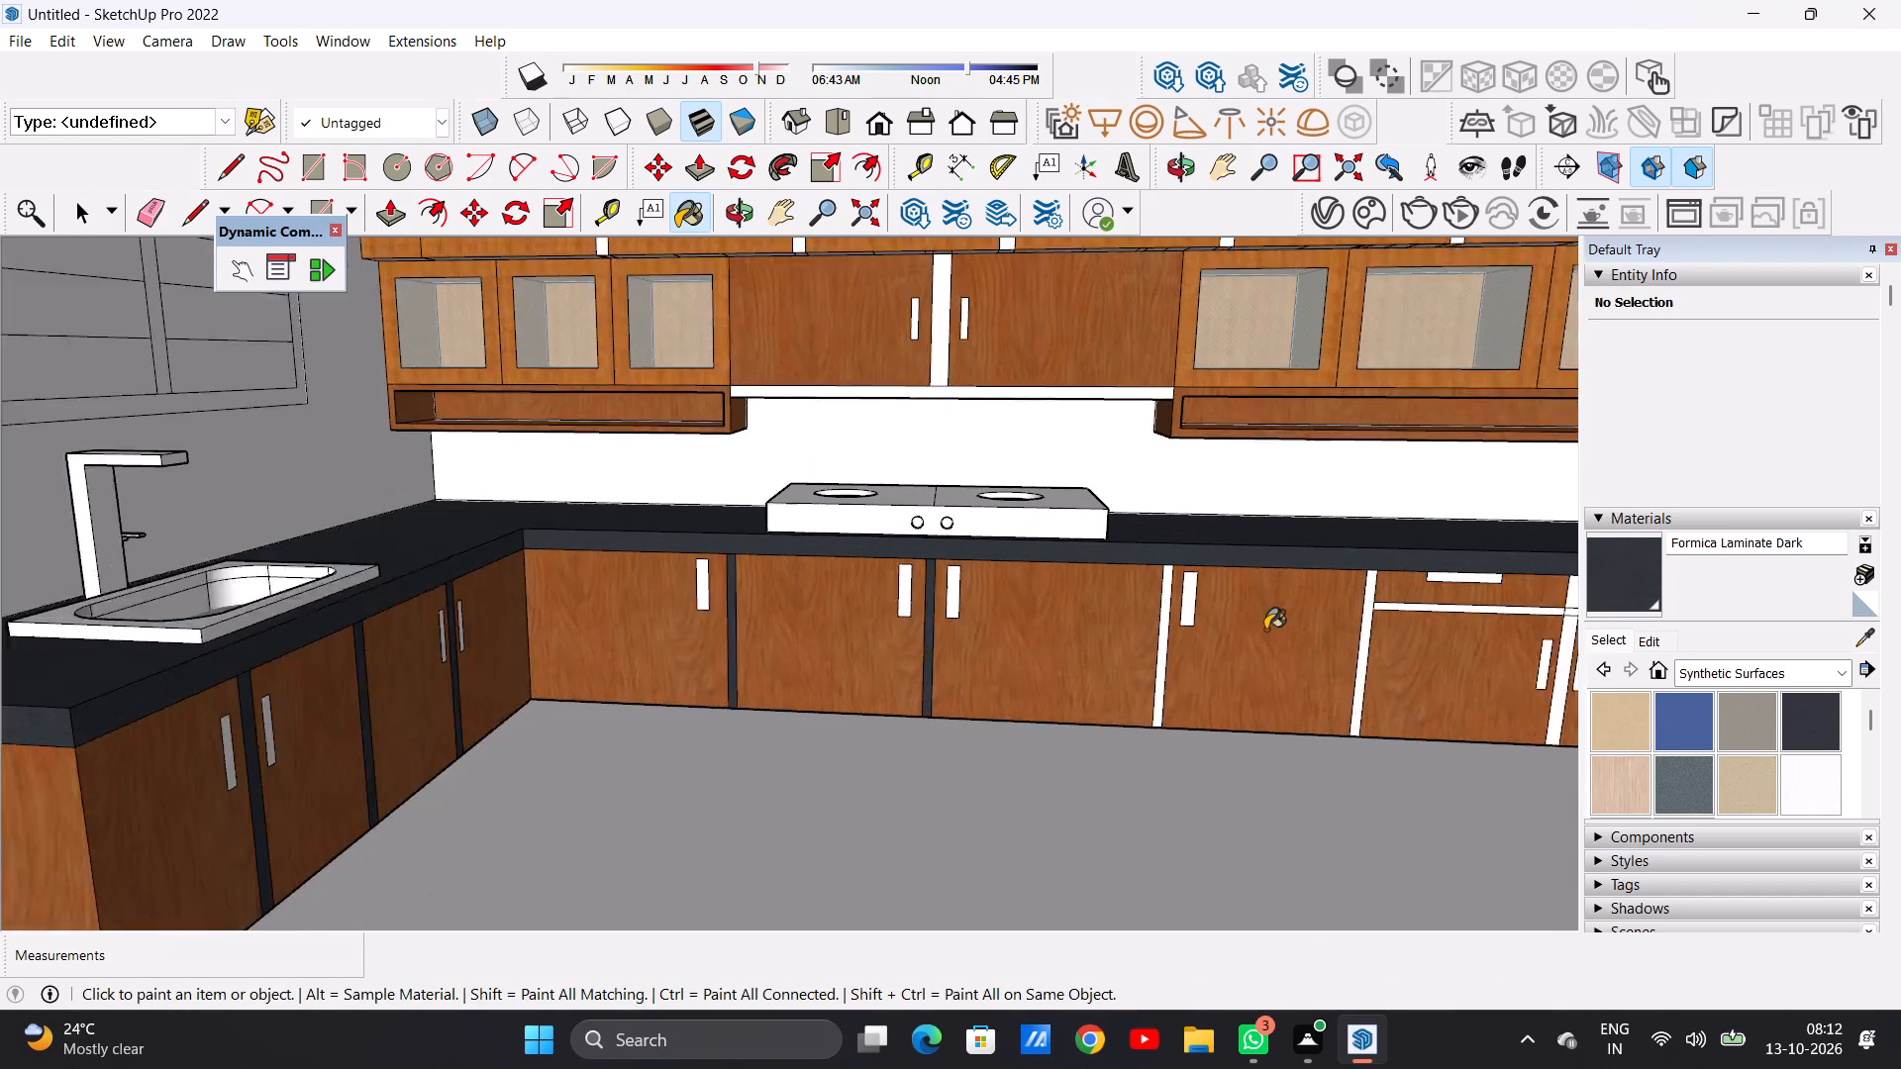
pyautogui.scroll(9, 1265, 630)
pyautogui.scroll(-1, 1139, 655)
pyautogui.scroll(5, 1139, 654)
pyautogui.click(1118, 623)
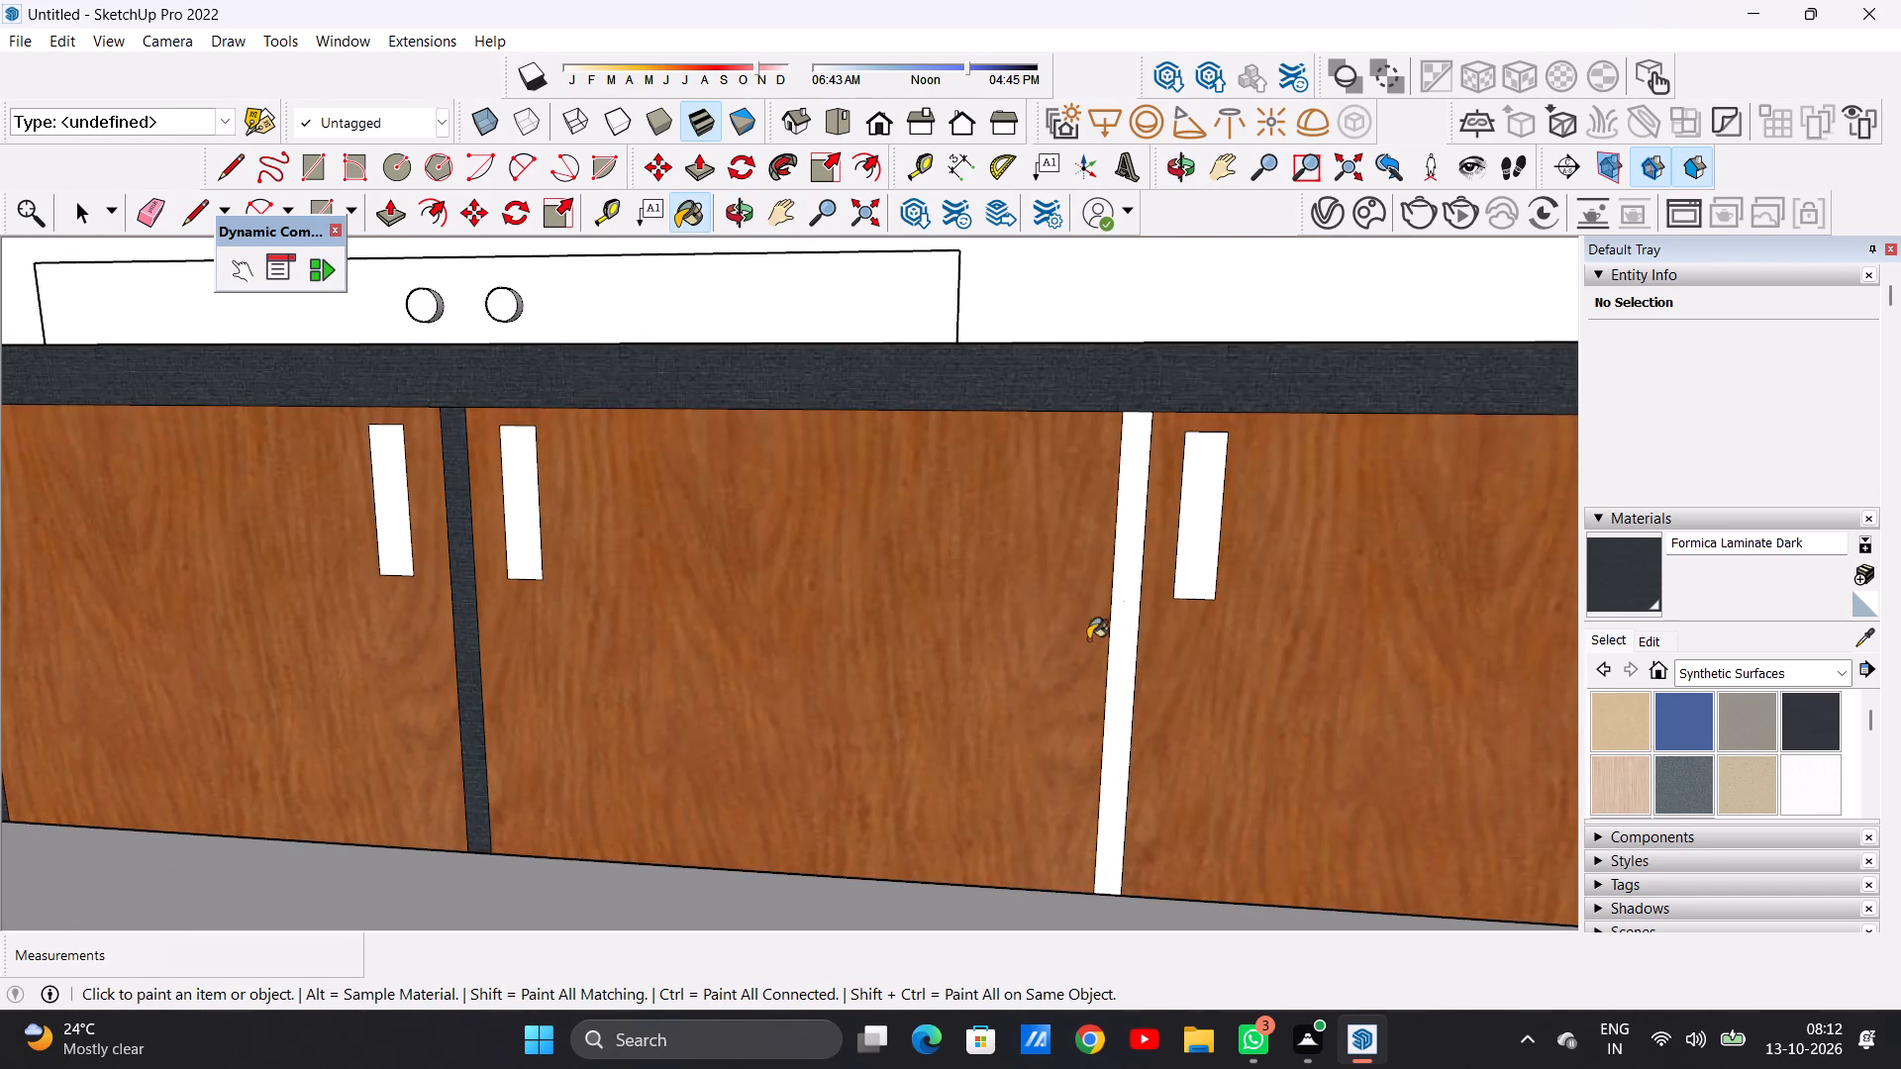
pyautogui.scroll(-10, 1052, 675)
pyautogui.scroll(12, 1301, 651)
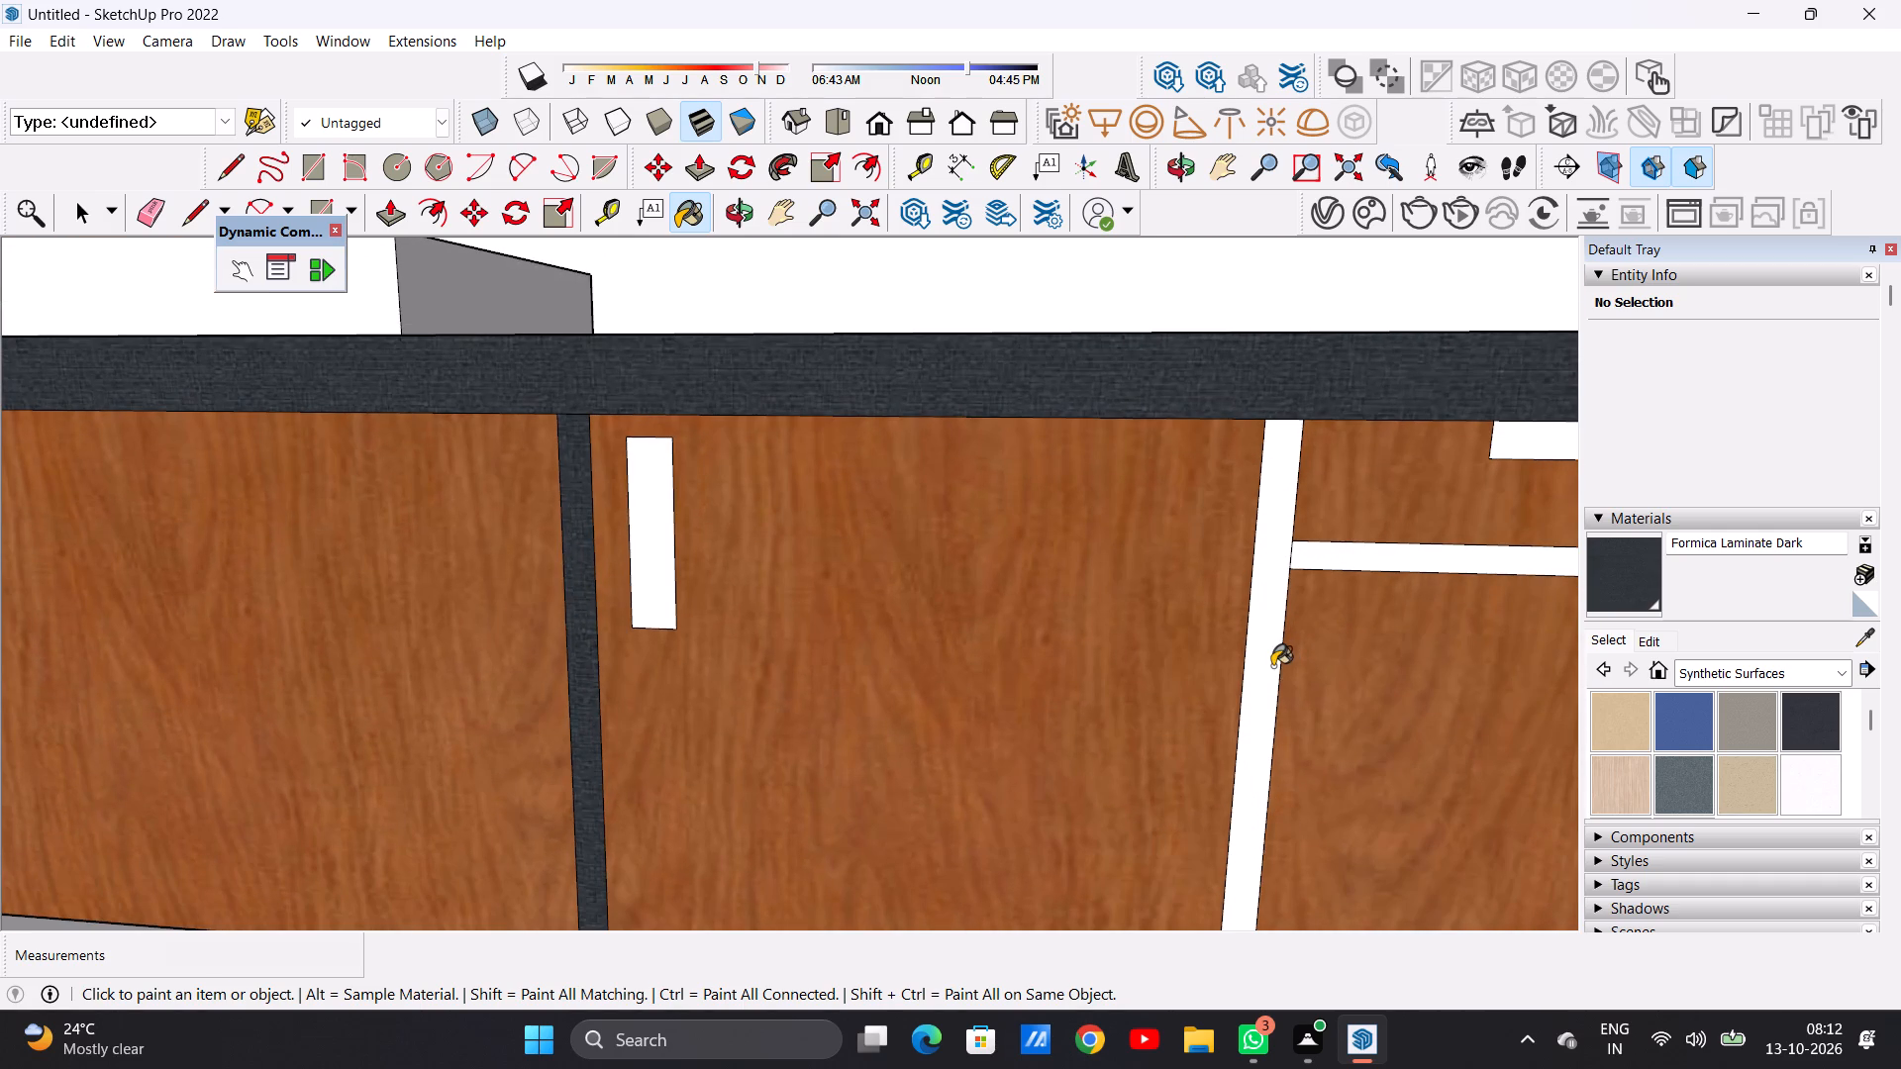
pyautogui.click(1268, 668)
# Paint the horizontal strips under both drawers and all sections of the vertical strip between the drawer units with Formica Laminate Dark.
pyautogui.click(1316, 557)
pyautogui.scroll(-8, 1185, 605)
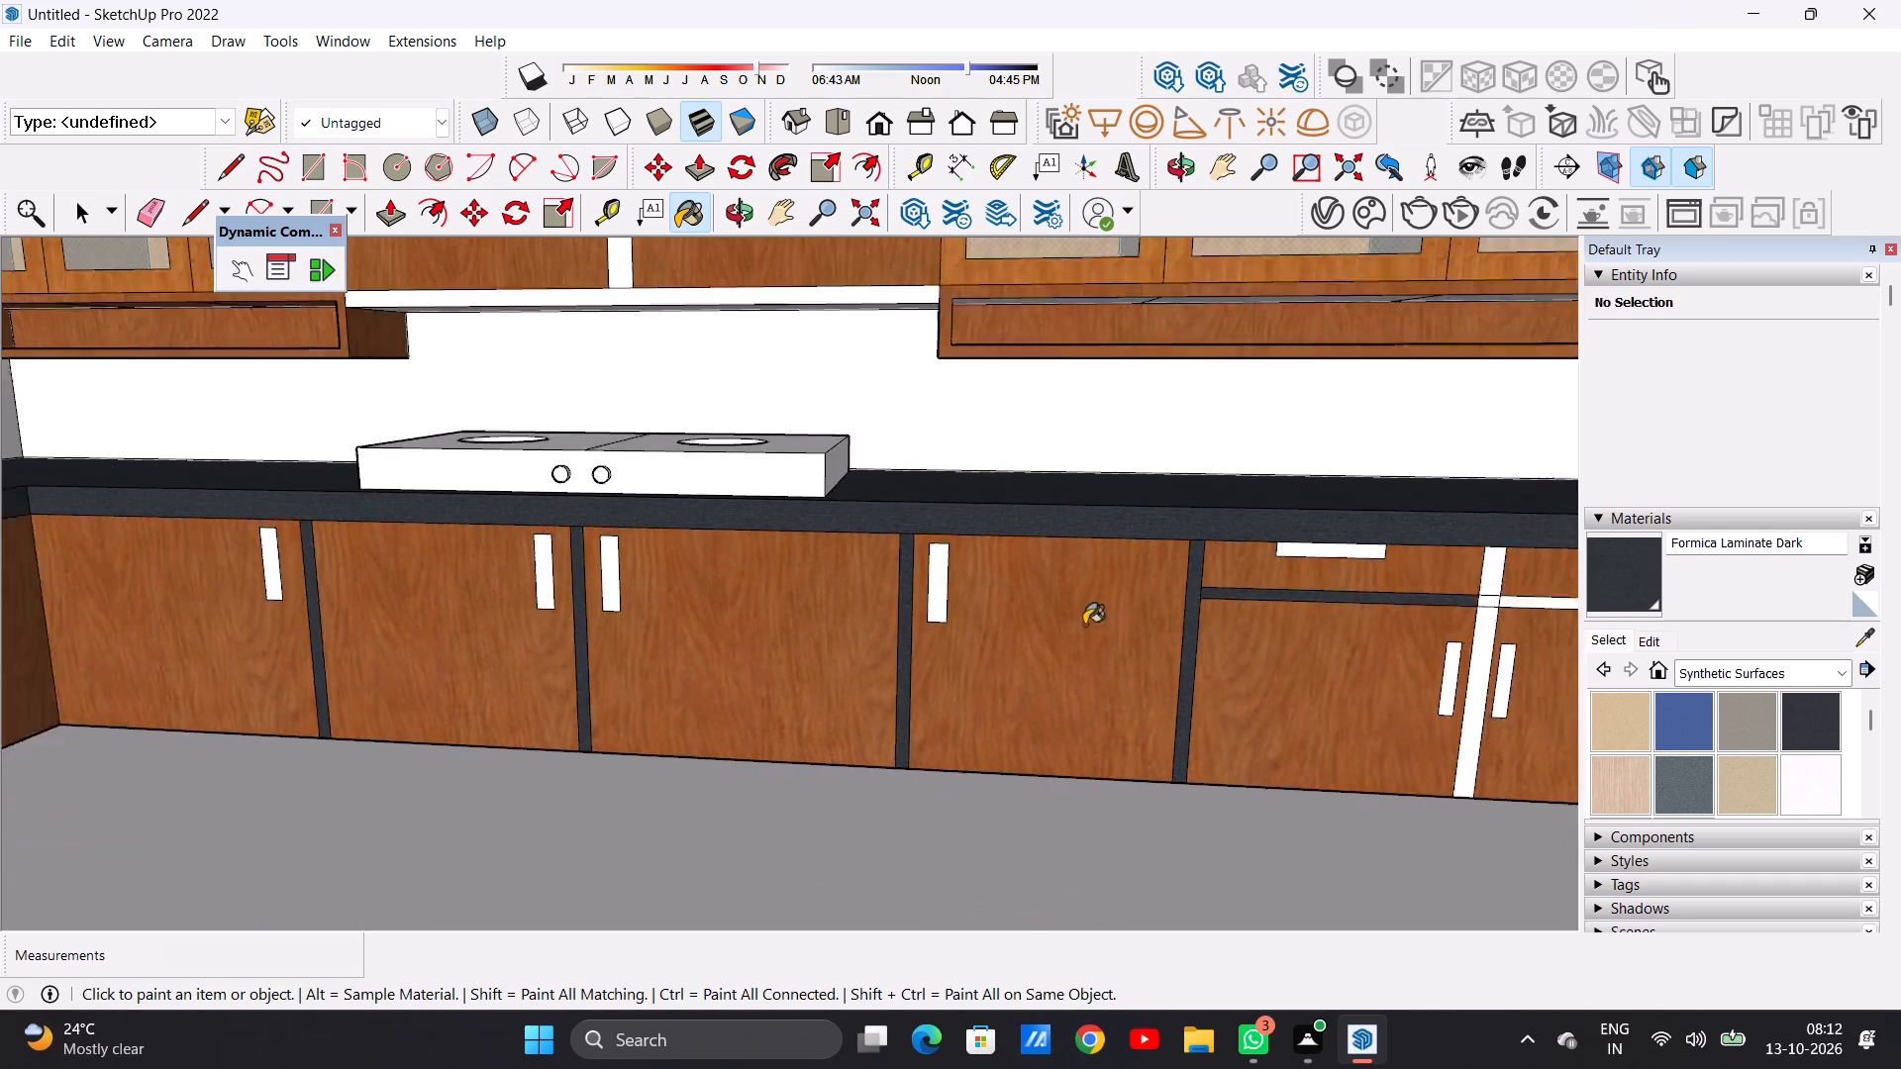
pyautogui.scroll(-7, 1084, 625)
pyautogui.scroll(3, 1417, 601)
pyautogui.scroll(-1, 1417, 601)
pyautogui.scroll(15, 1416, 601)
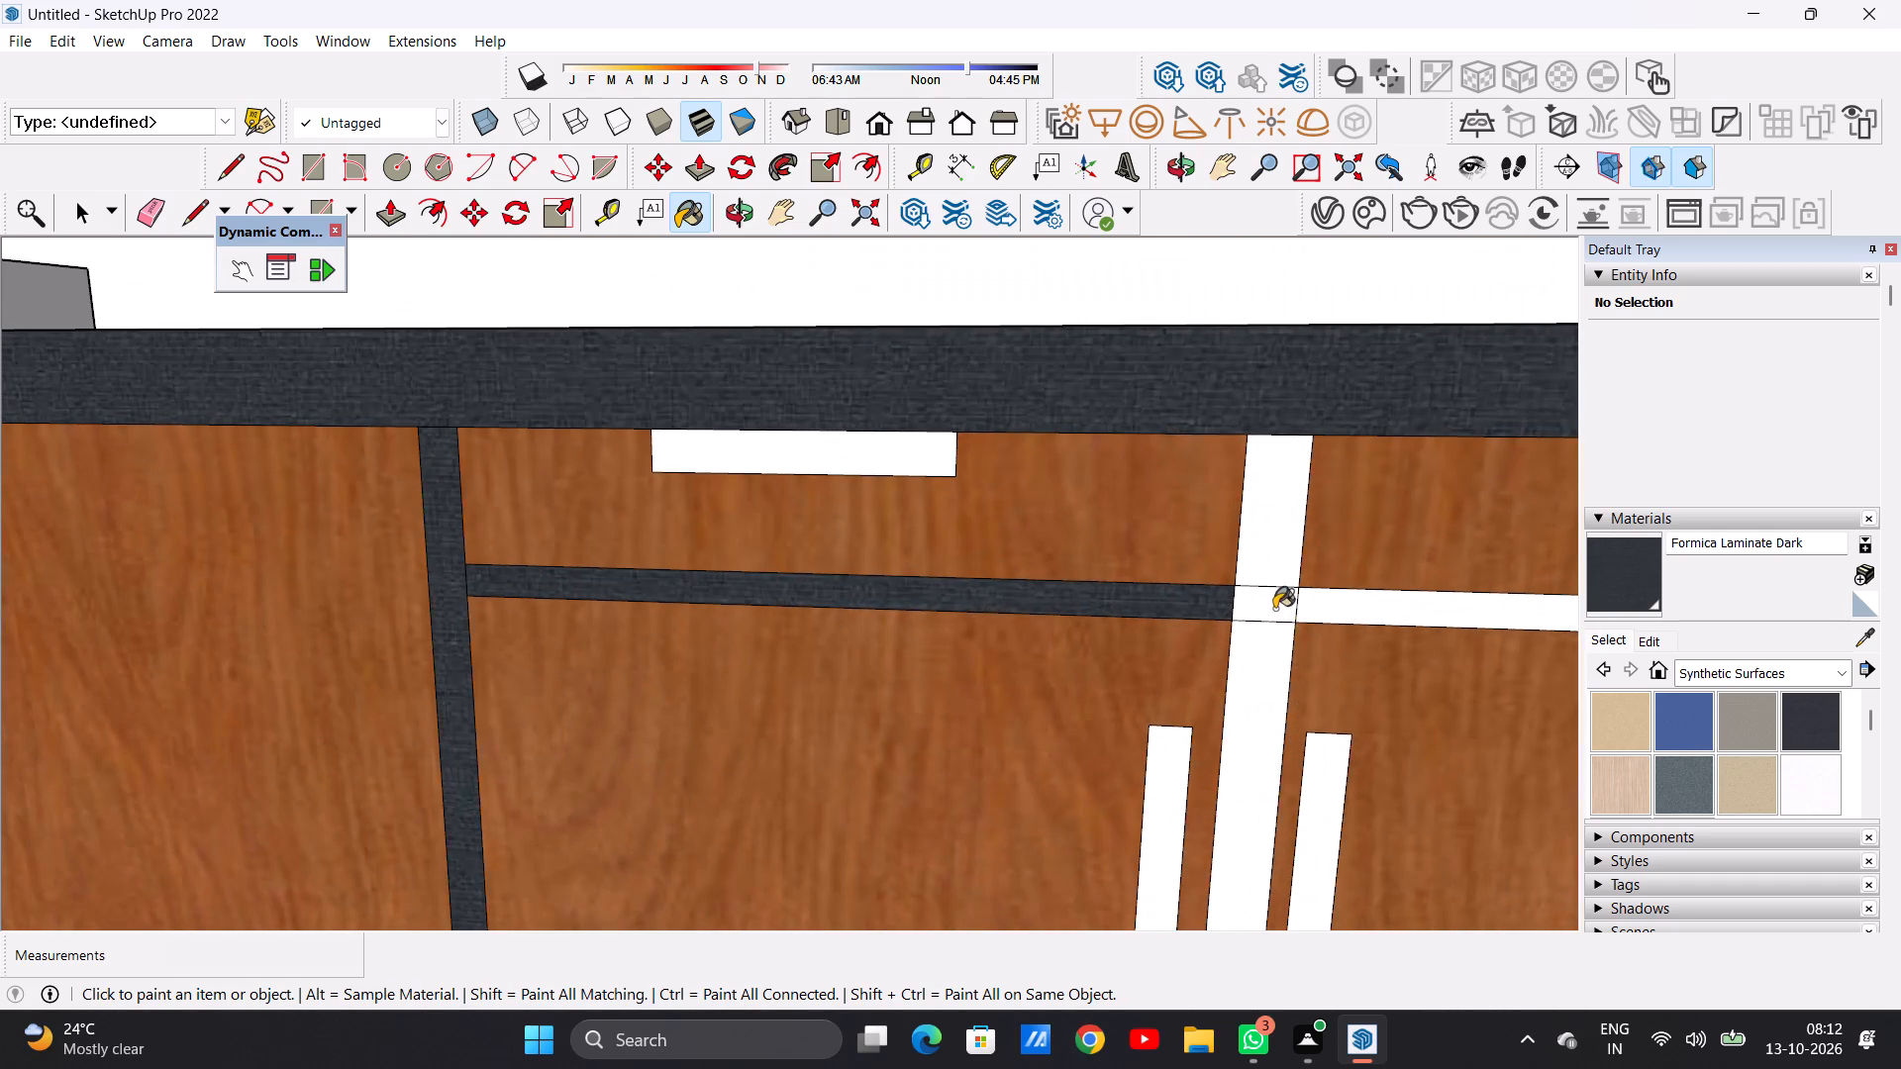
pyautogui.click(1272, 608)
pyautogui.click(1319, 611)
pyautogui.click(1275, 573)
pyautogui.click(1273, 662)
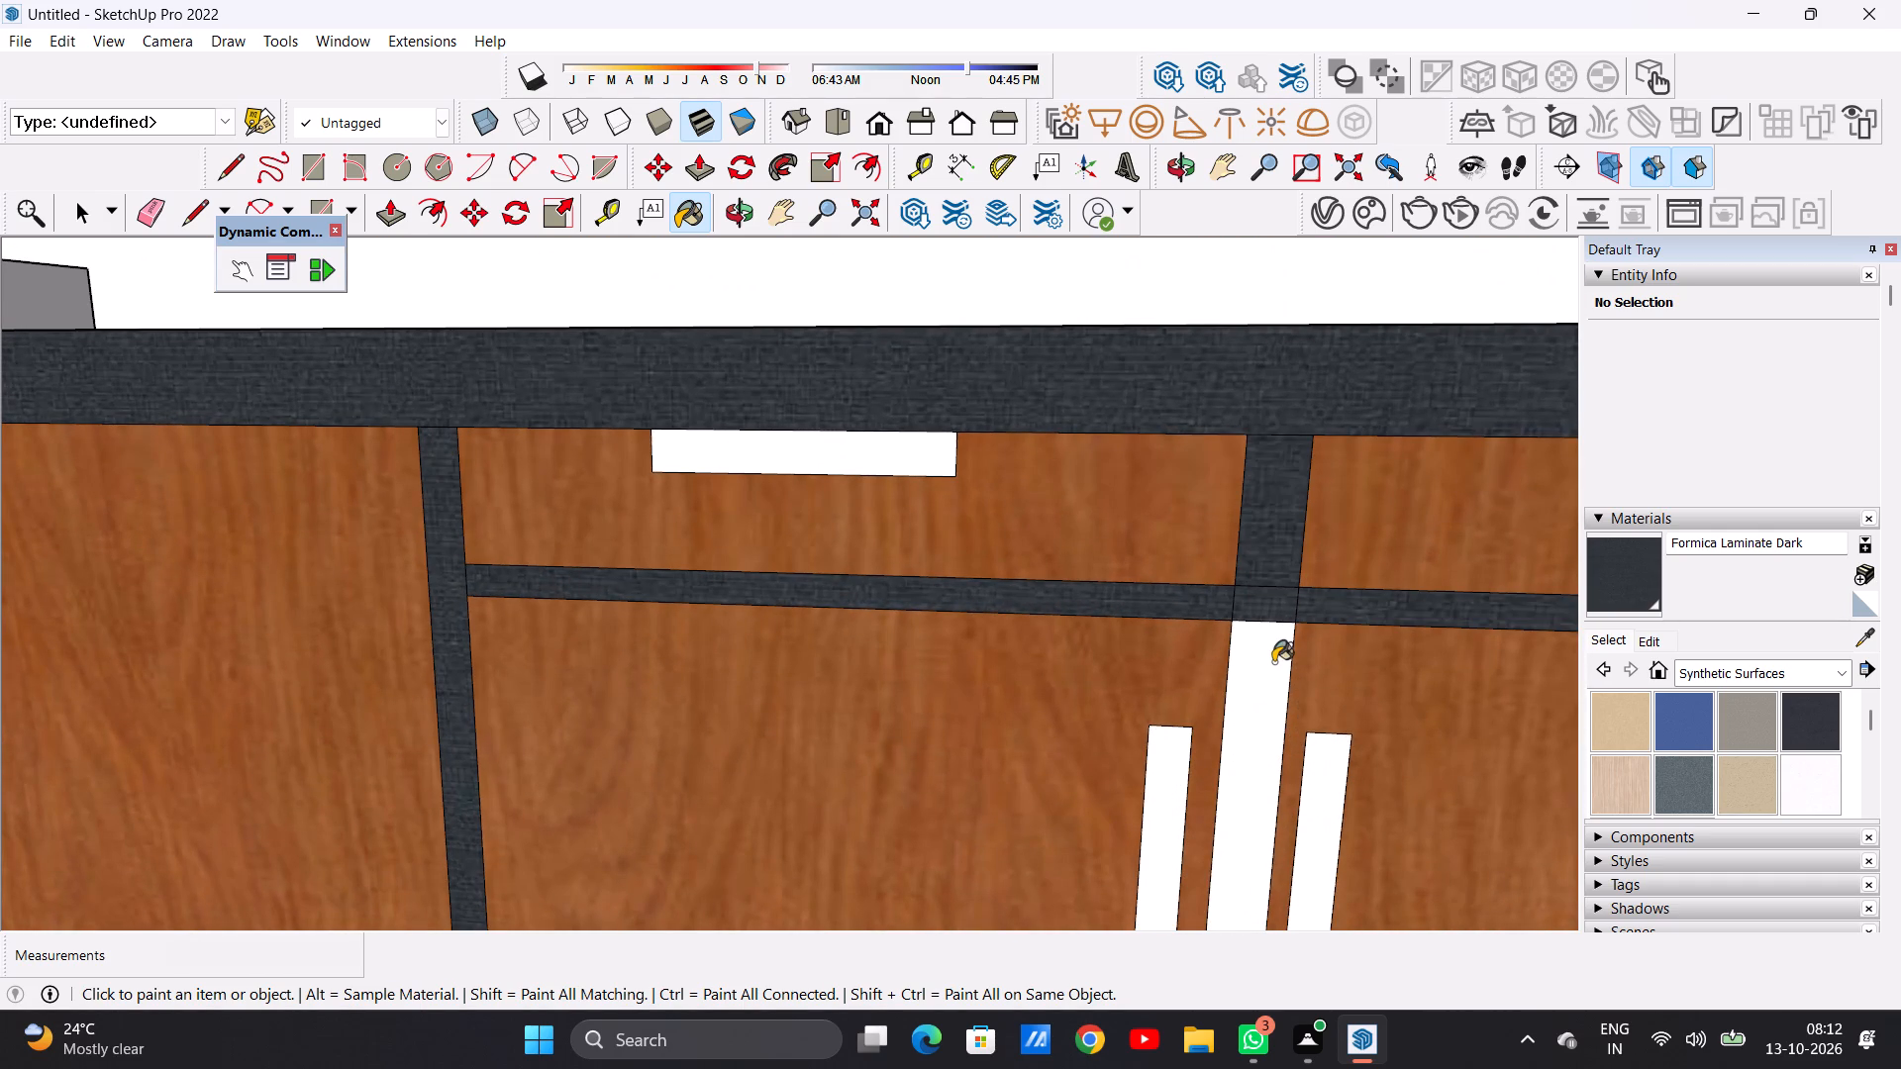
# Erase the short horizontal lines crossing the vertical divider strip between the two drawer units.
pyautogui.press('space')
pyautogui.write('E')
pyautogui.scroll(8, 1251, 640)
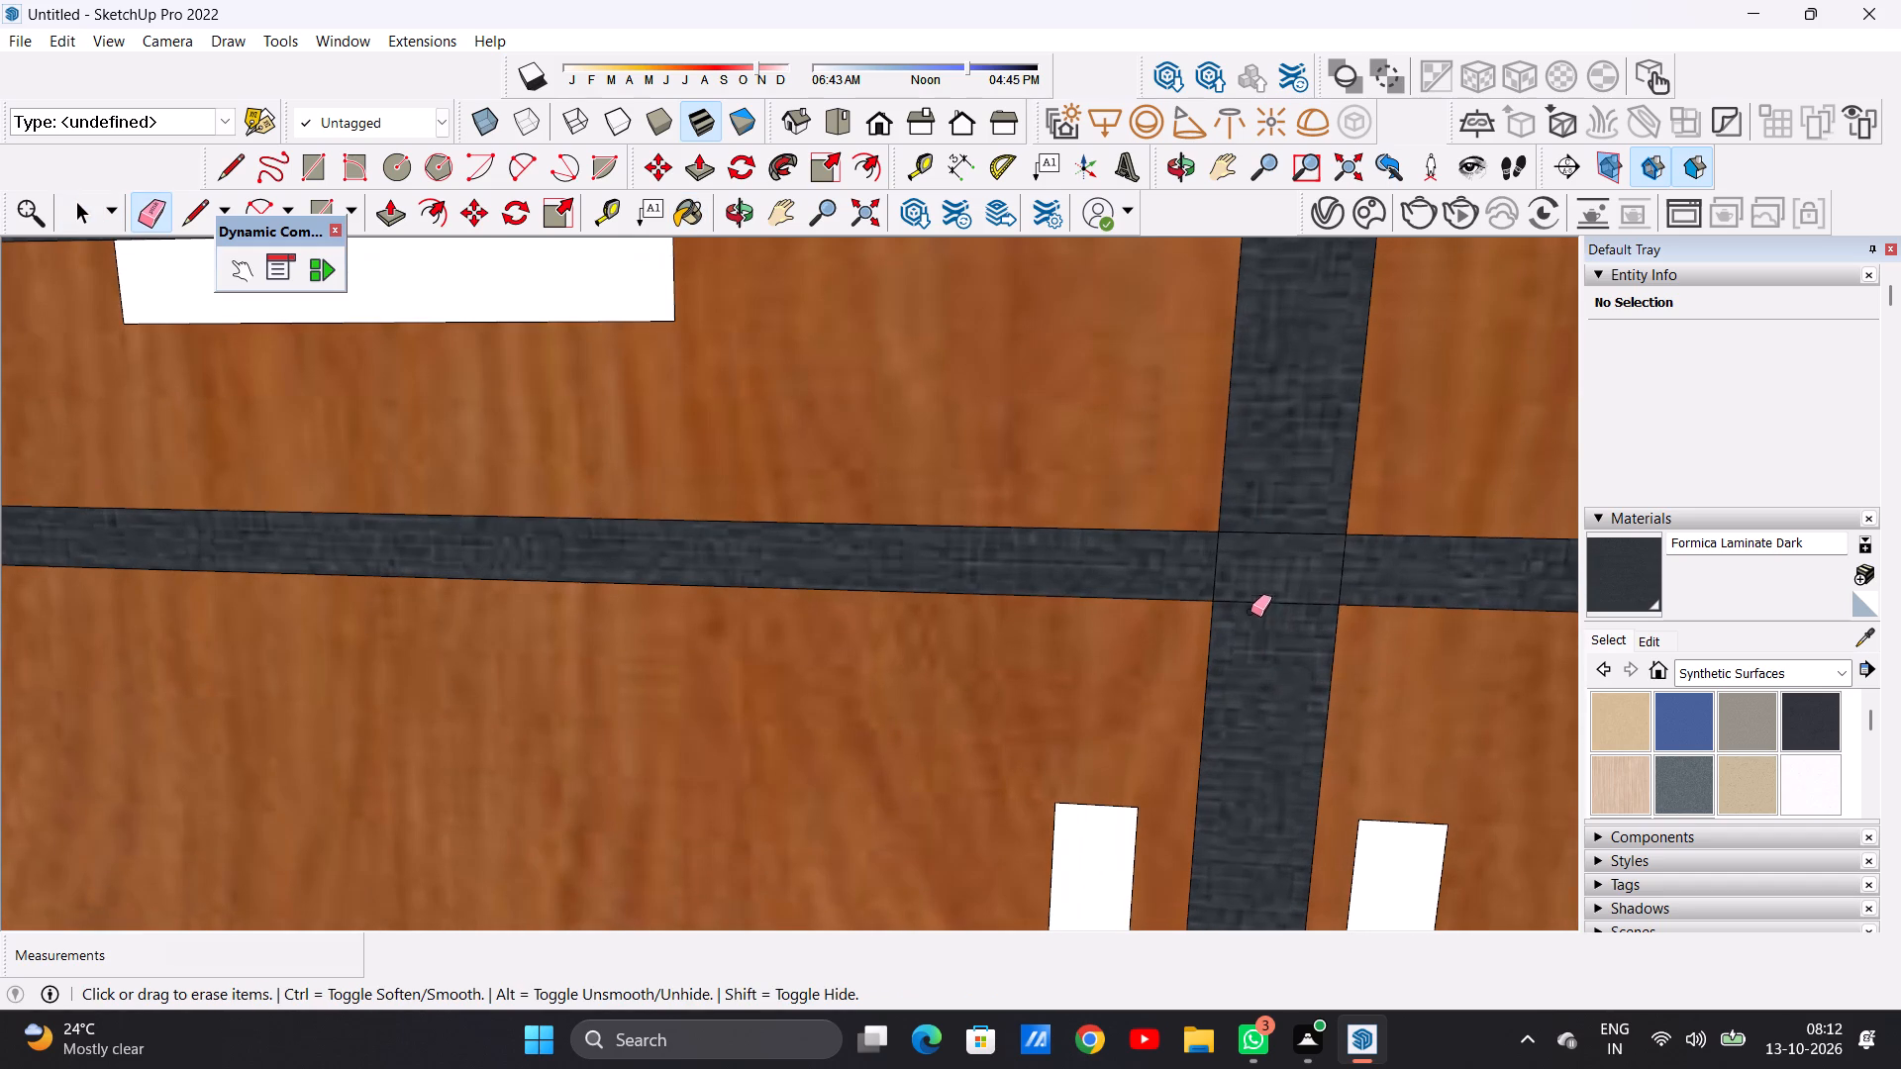
pyautogui.moveTo(1251, 514); pyautogui.dragTo(1273, 615)
pyautogui.click(1200, 567)
pyautogui.press('space')
# Paint the five vertical divider strips between the tall upper wall cabinet doors with Formica Laminate Dark.
pyautogui.scroll(-20, 1225, 596)
pyautogui.scroll(-11, 1225, 596)
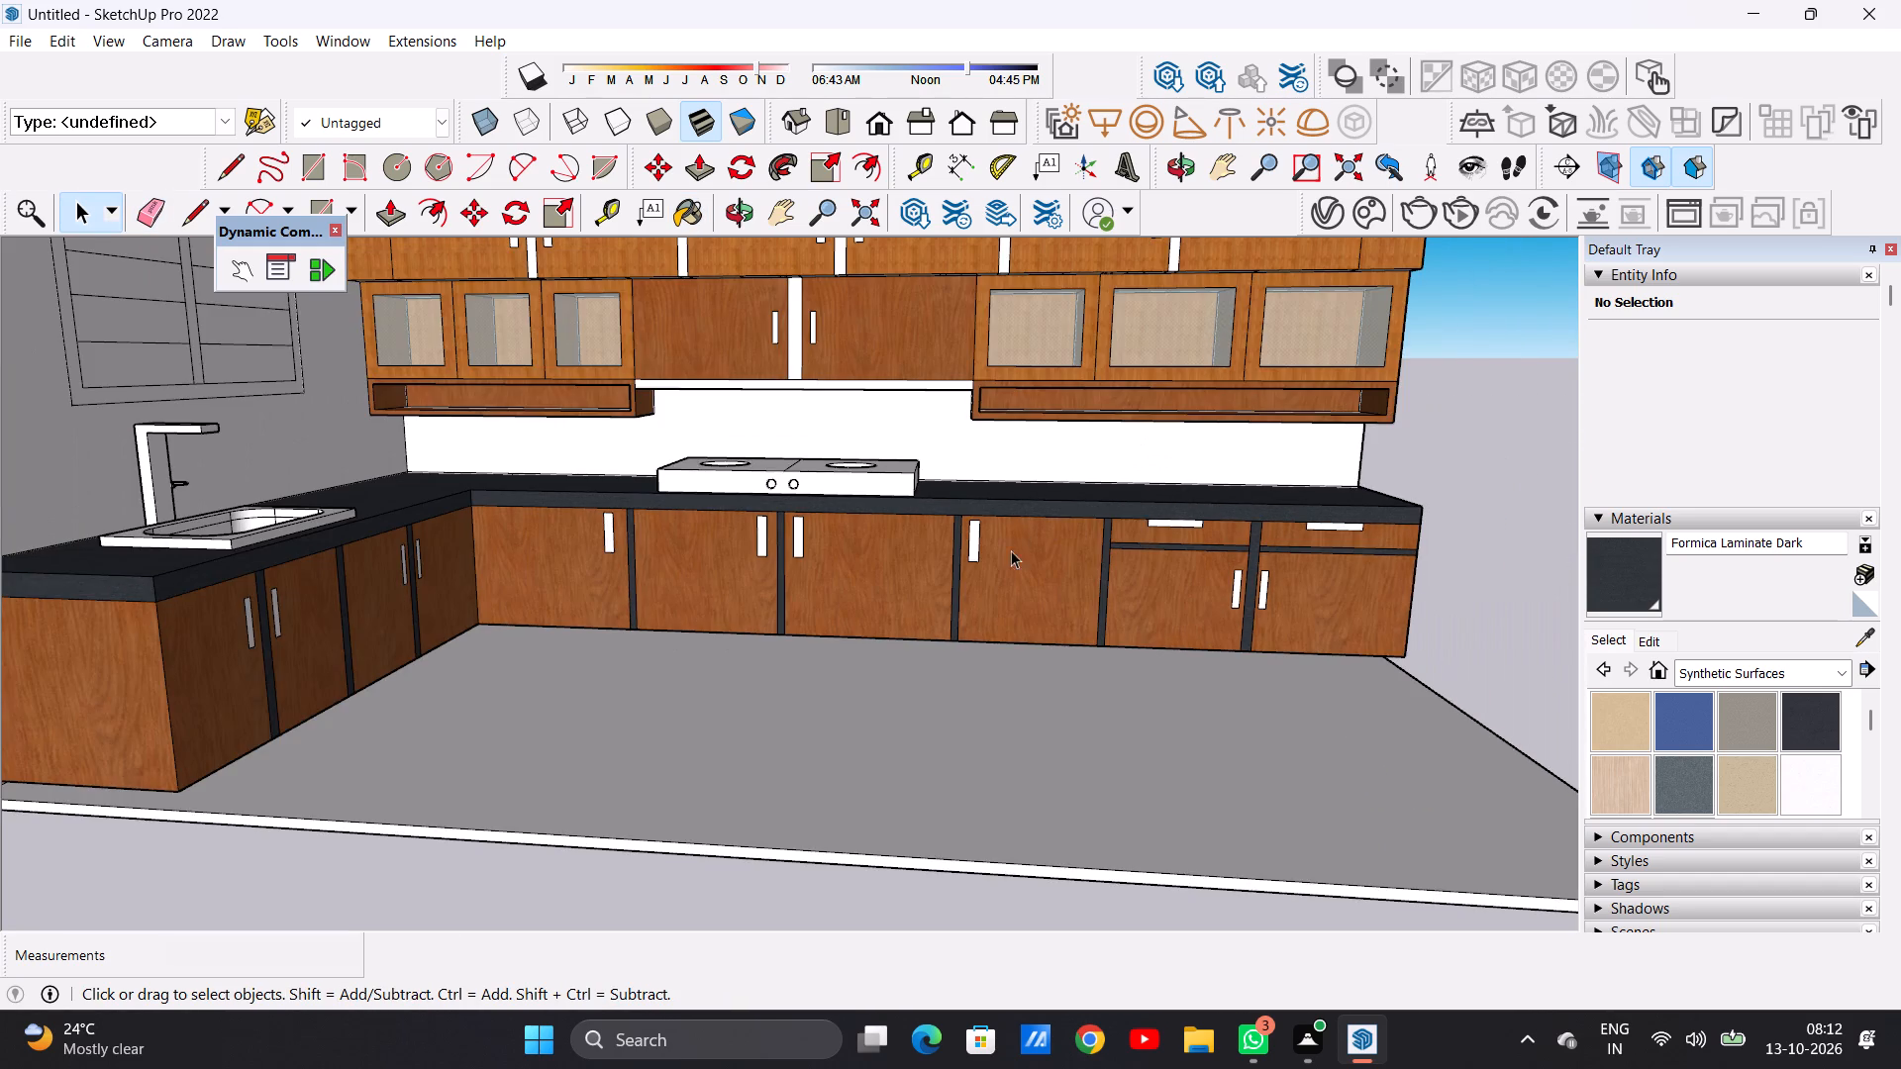
pyautogui.moveTo(1059, 628); pyautogui.dragTo(1053, 640, button='middle')
pyautogui.scroll(-6, 1053, 642)
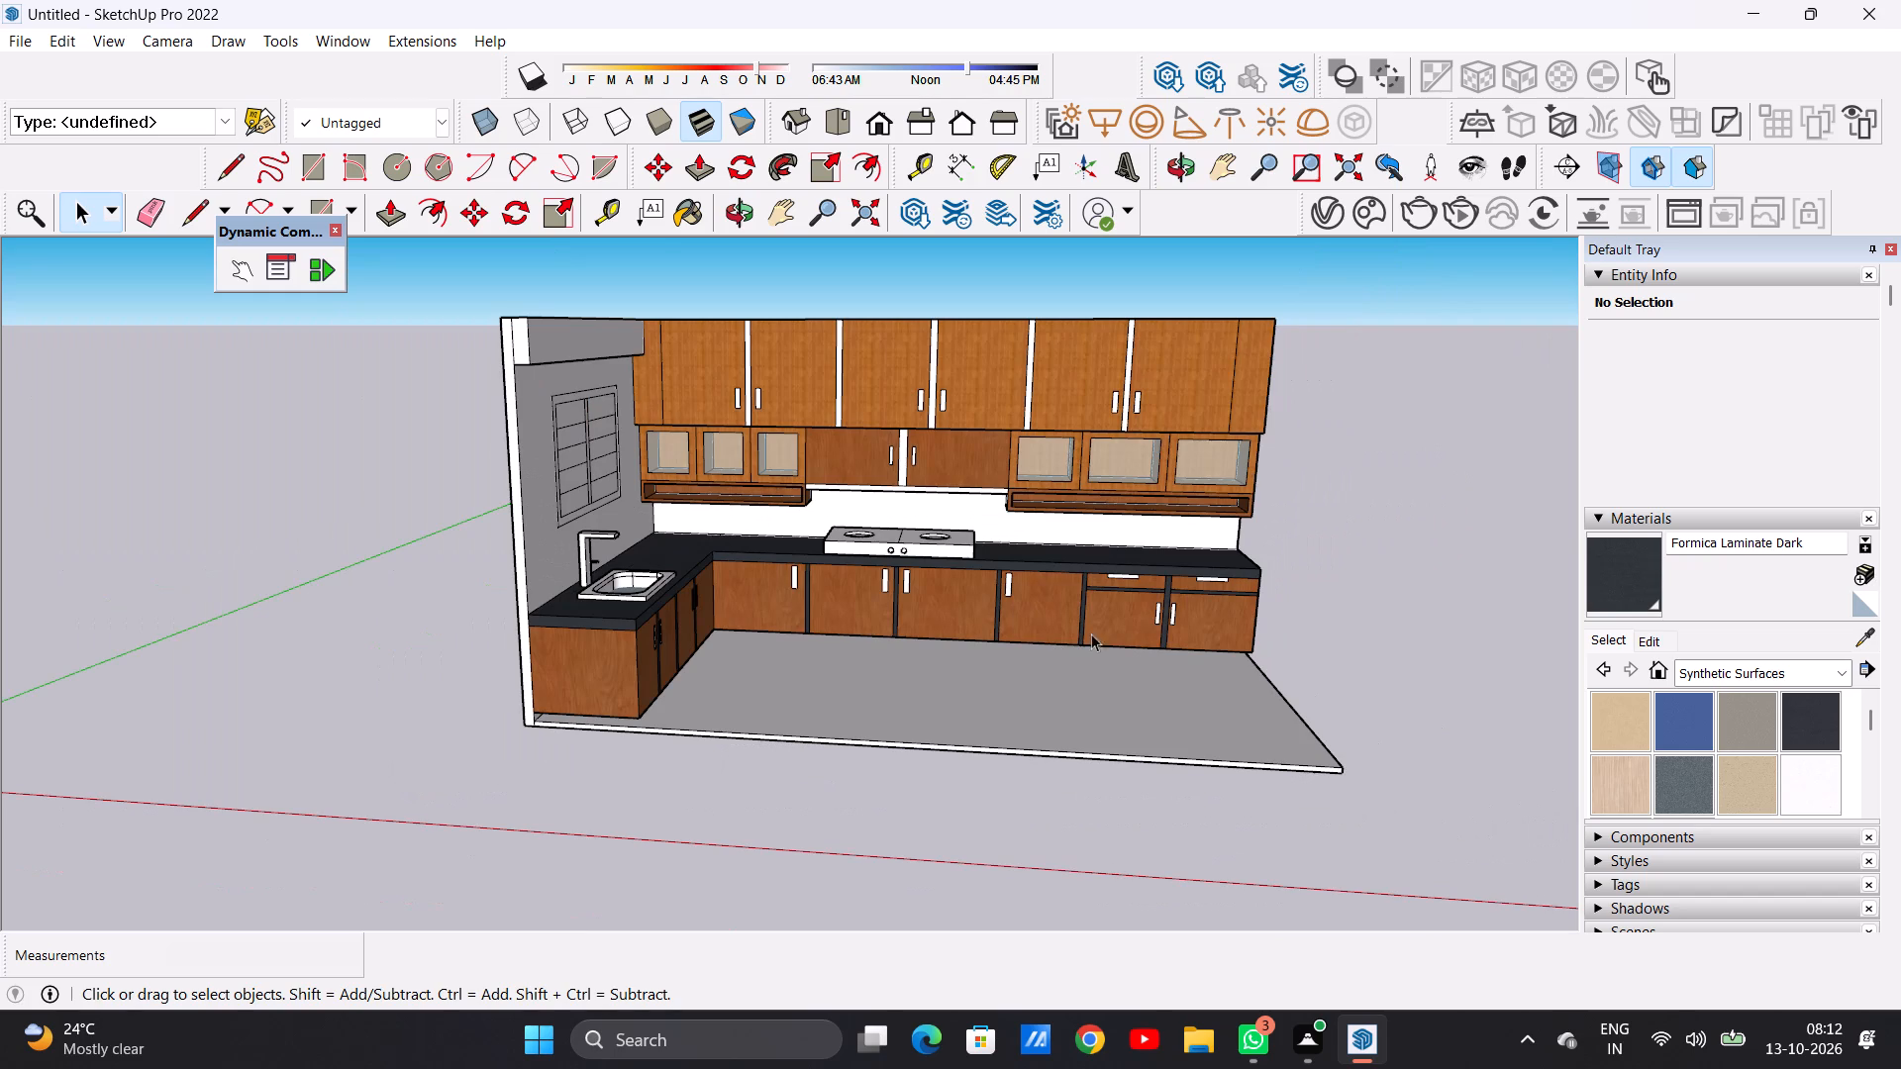
pyautogui.click(1805, 726)
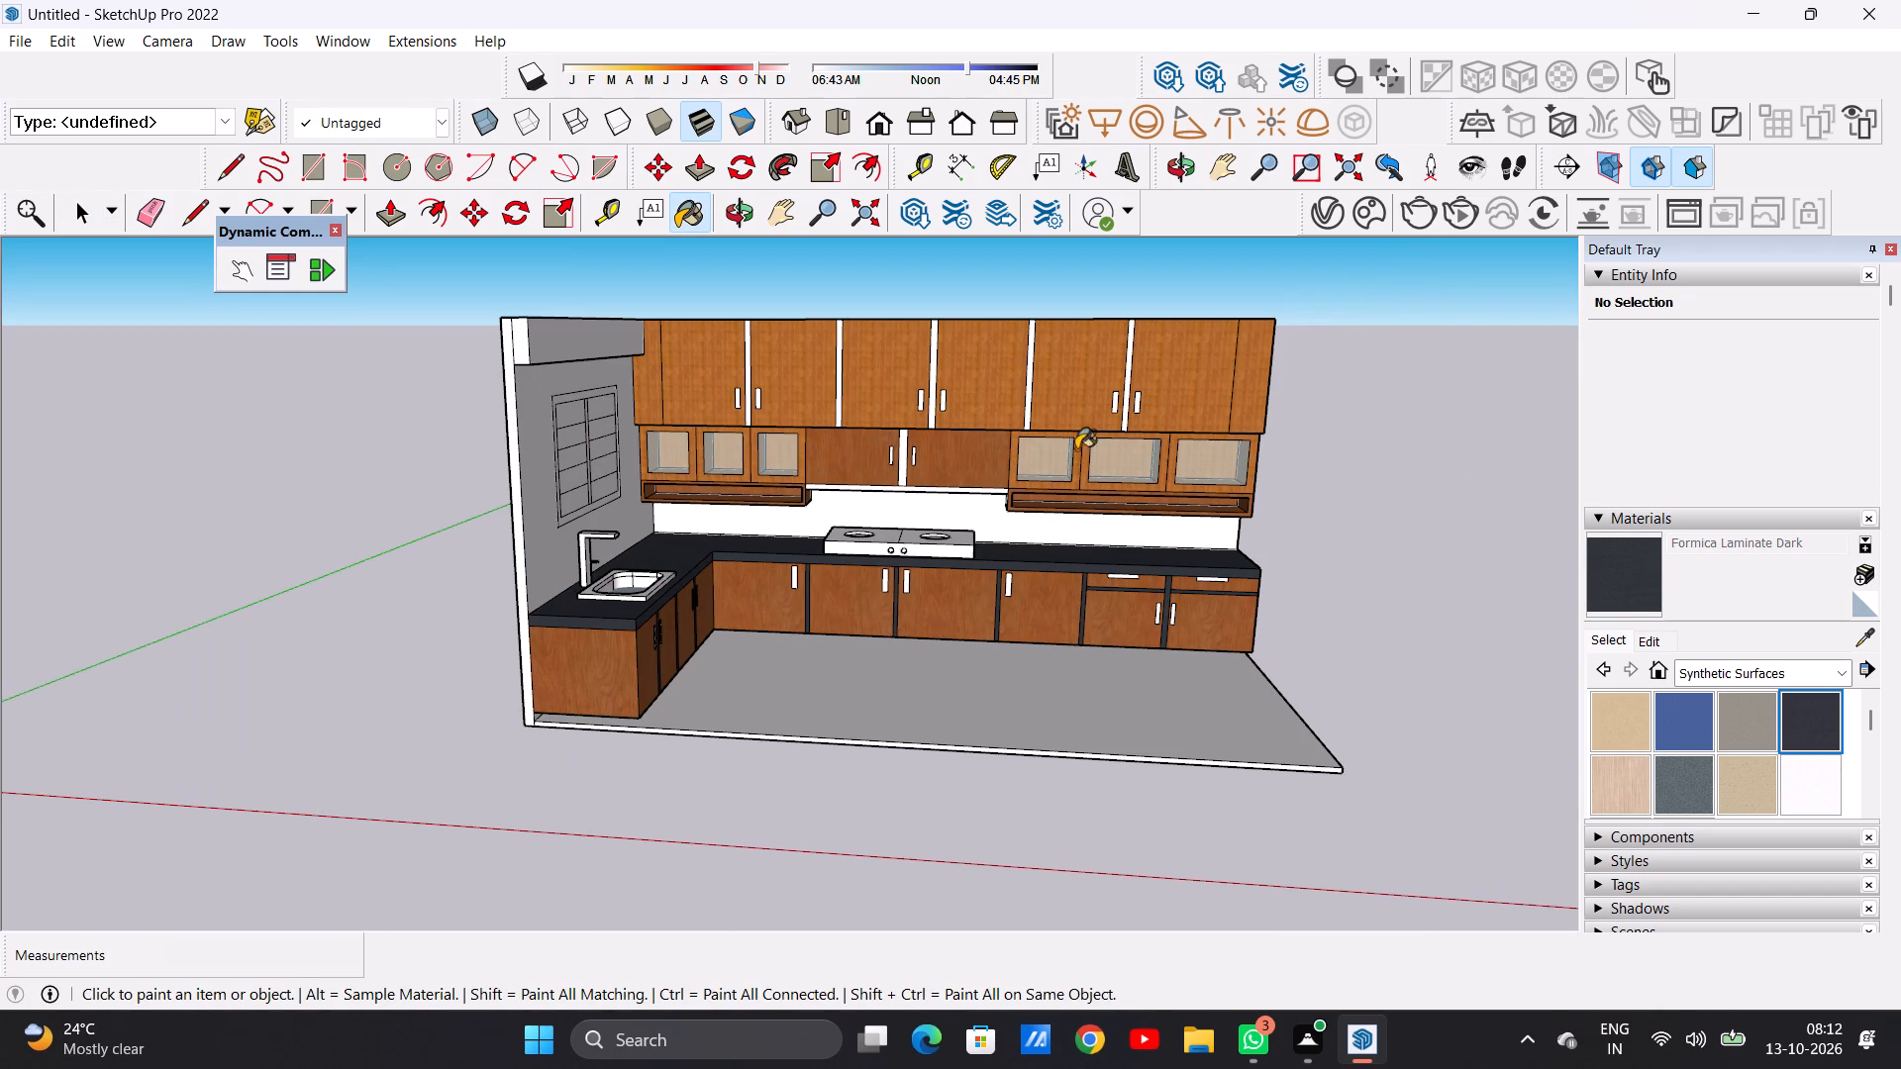
pyautogui.scroll(6, 814, 372)
pyautogui.scroll(3, 684, 375)
pyautogui.scroll(-1, 684, 375)
pyautogui.scroll(6, 684, 375)
pyautogui.scroll(-1, 681, 374)
pyautogui.scroll(2, 681, 374)
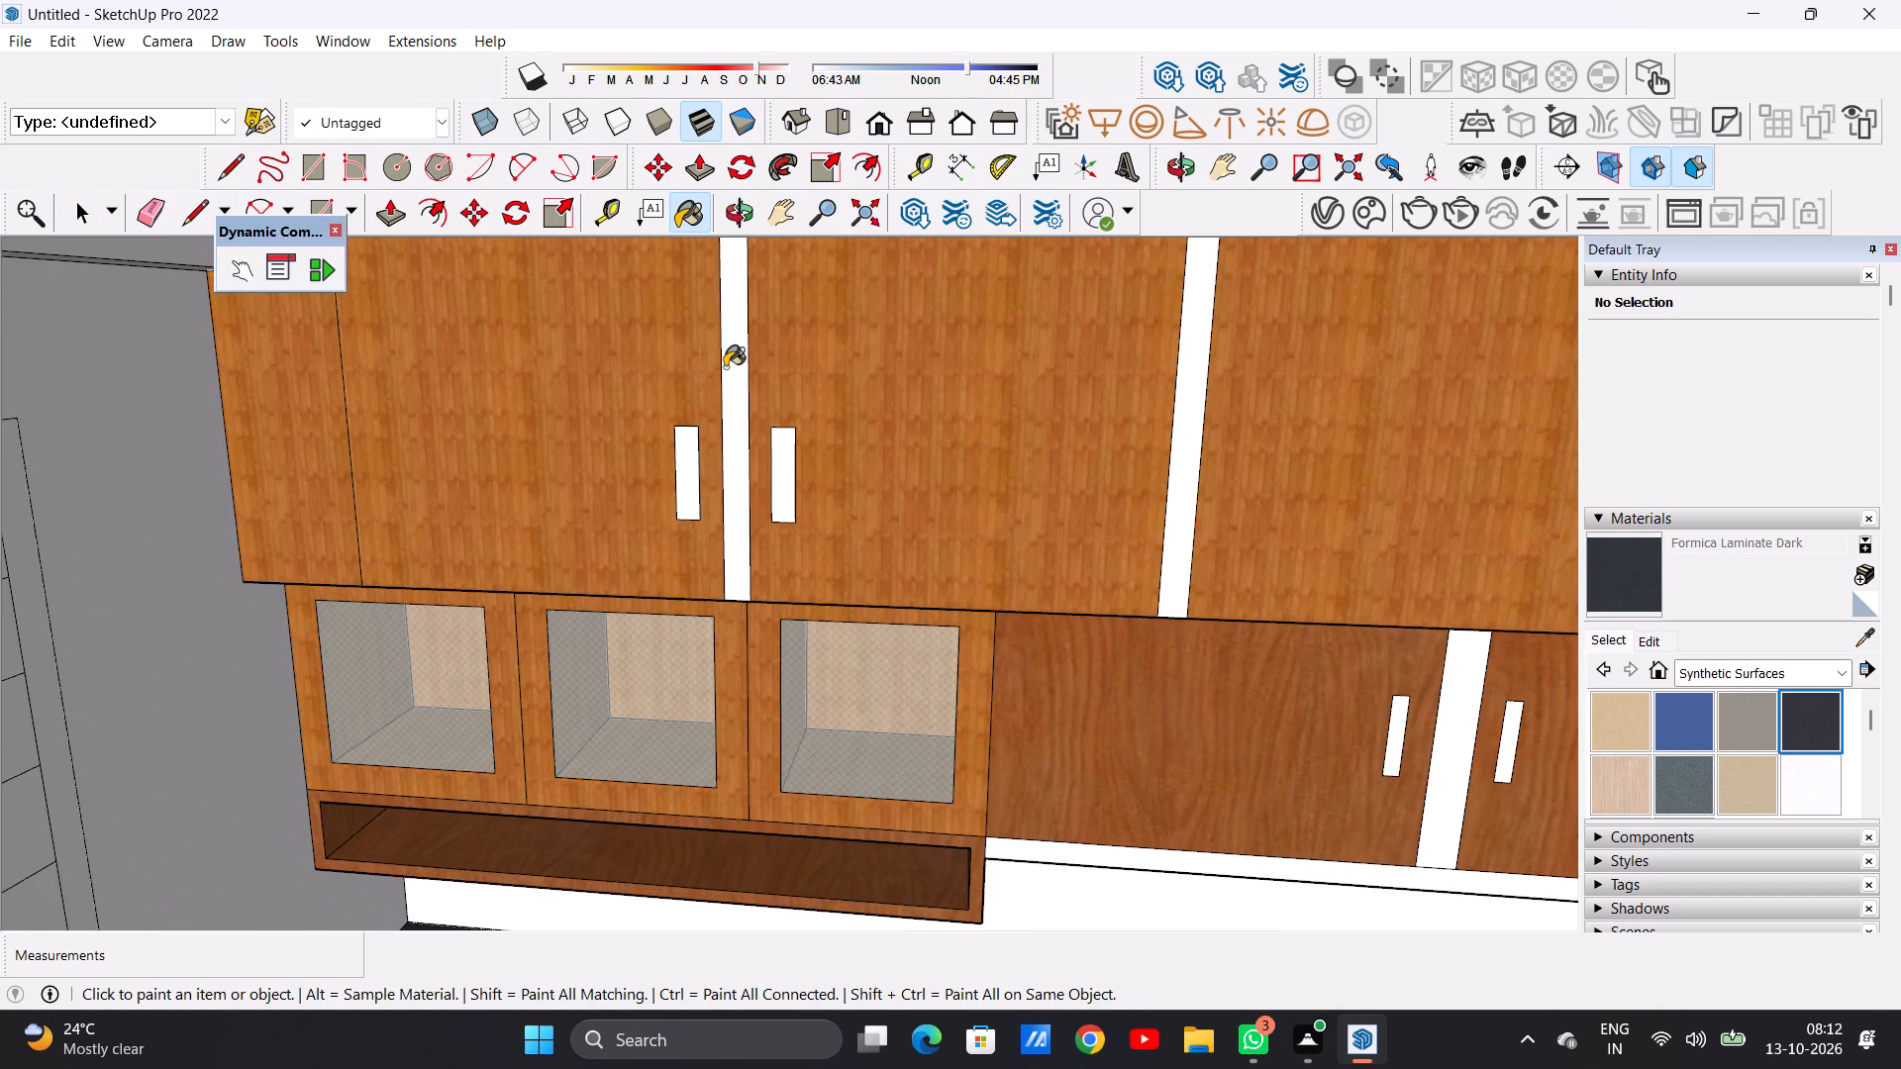
pyautogui.click(725, 367)
pyautogui.click(1191, 417)
pyautogui.scroll(-4, 875, 443)
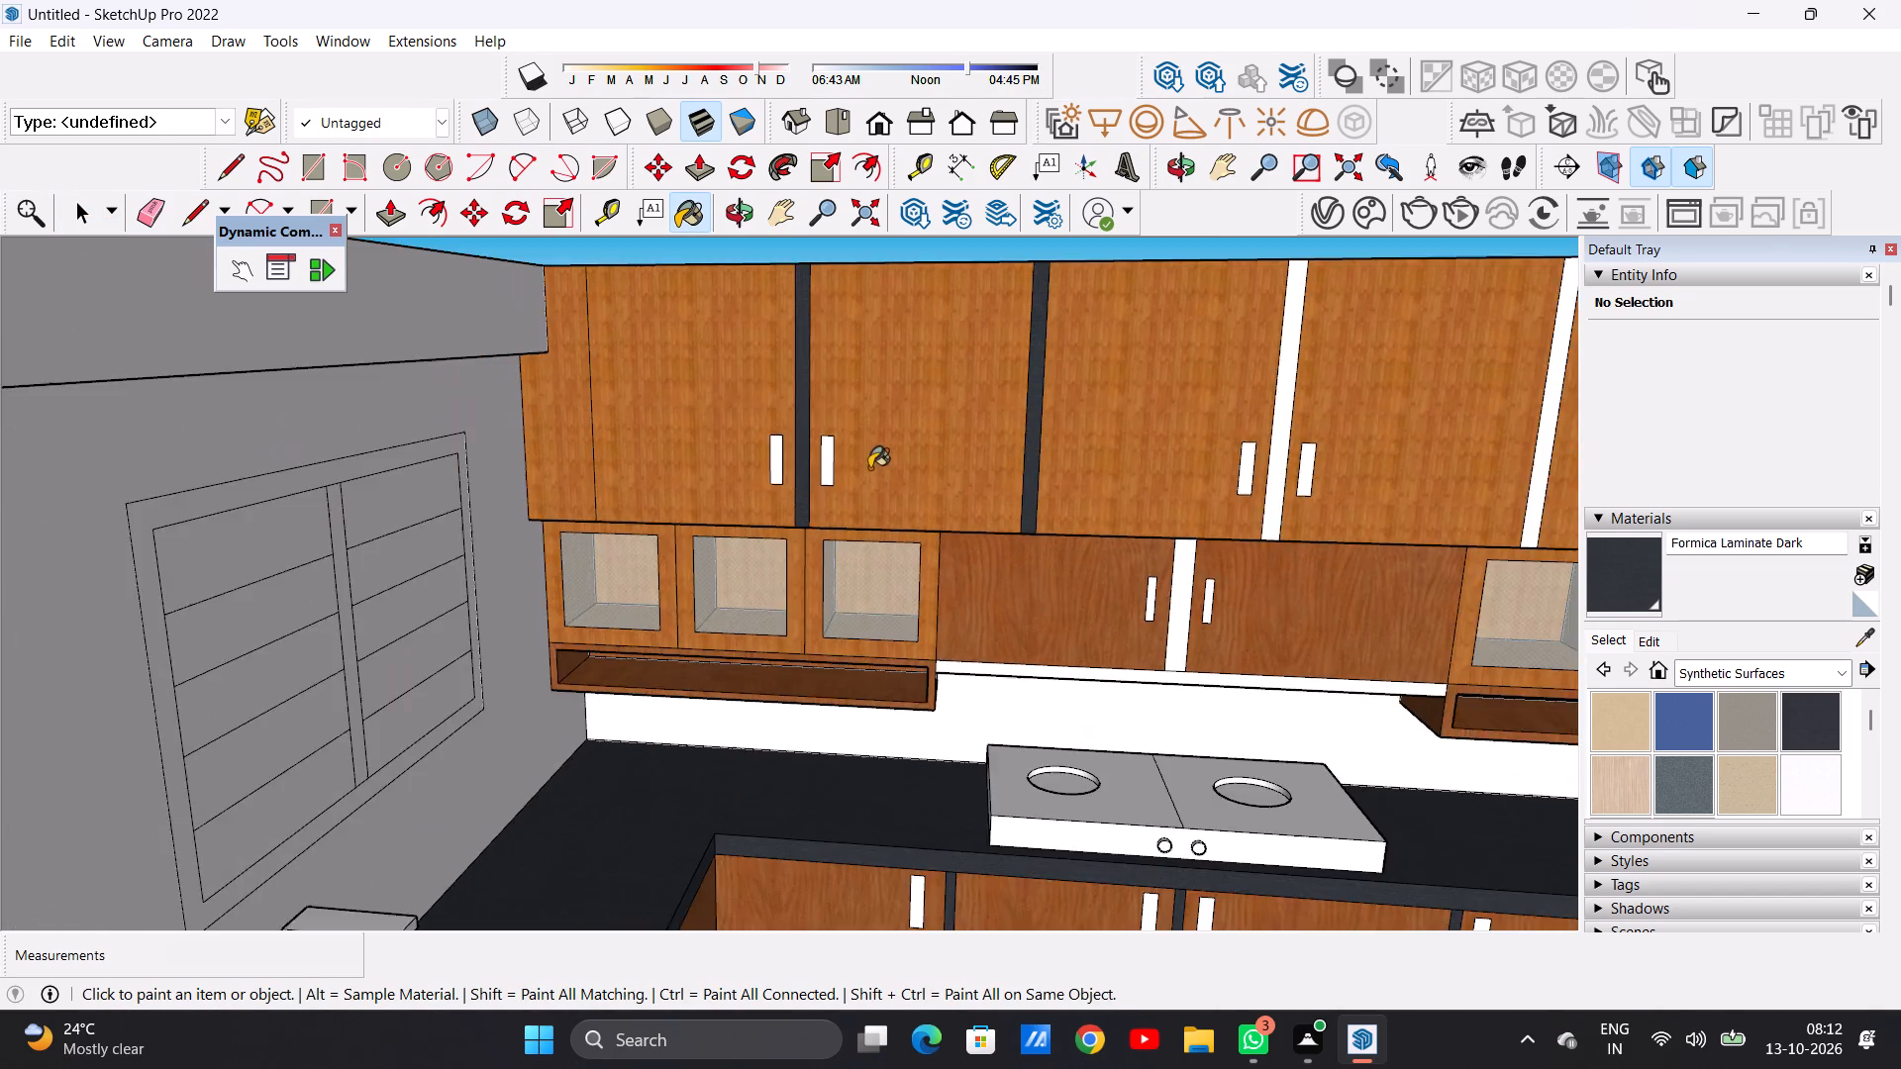
pyautogui.scroll(-13, 869, 468)
pyautogui.scroll(13, 1098, 409)
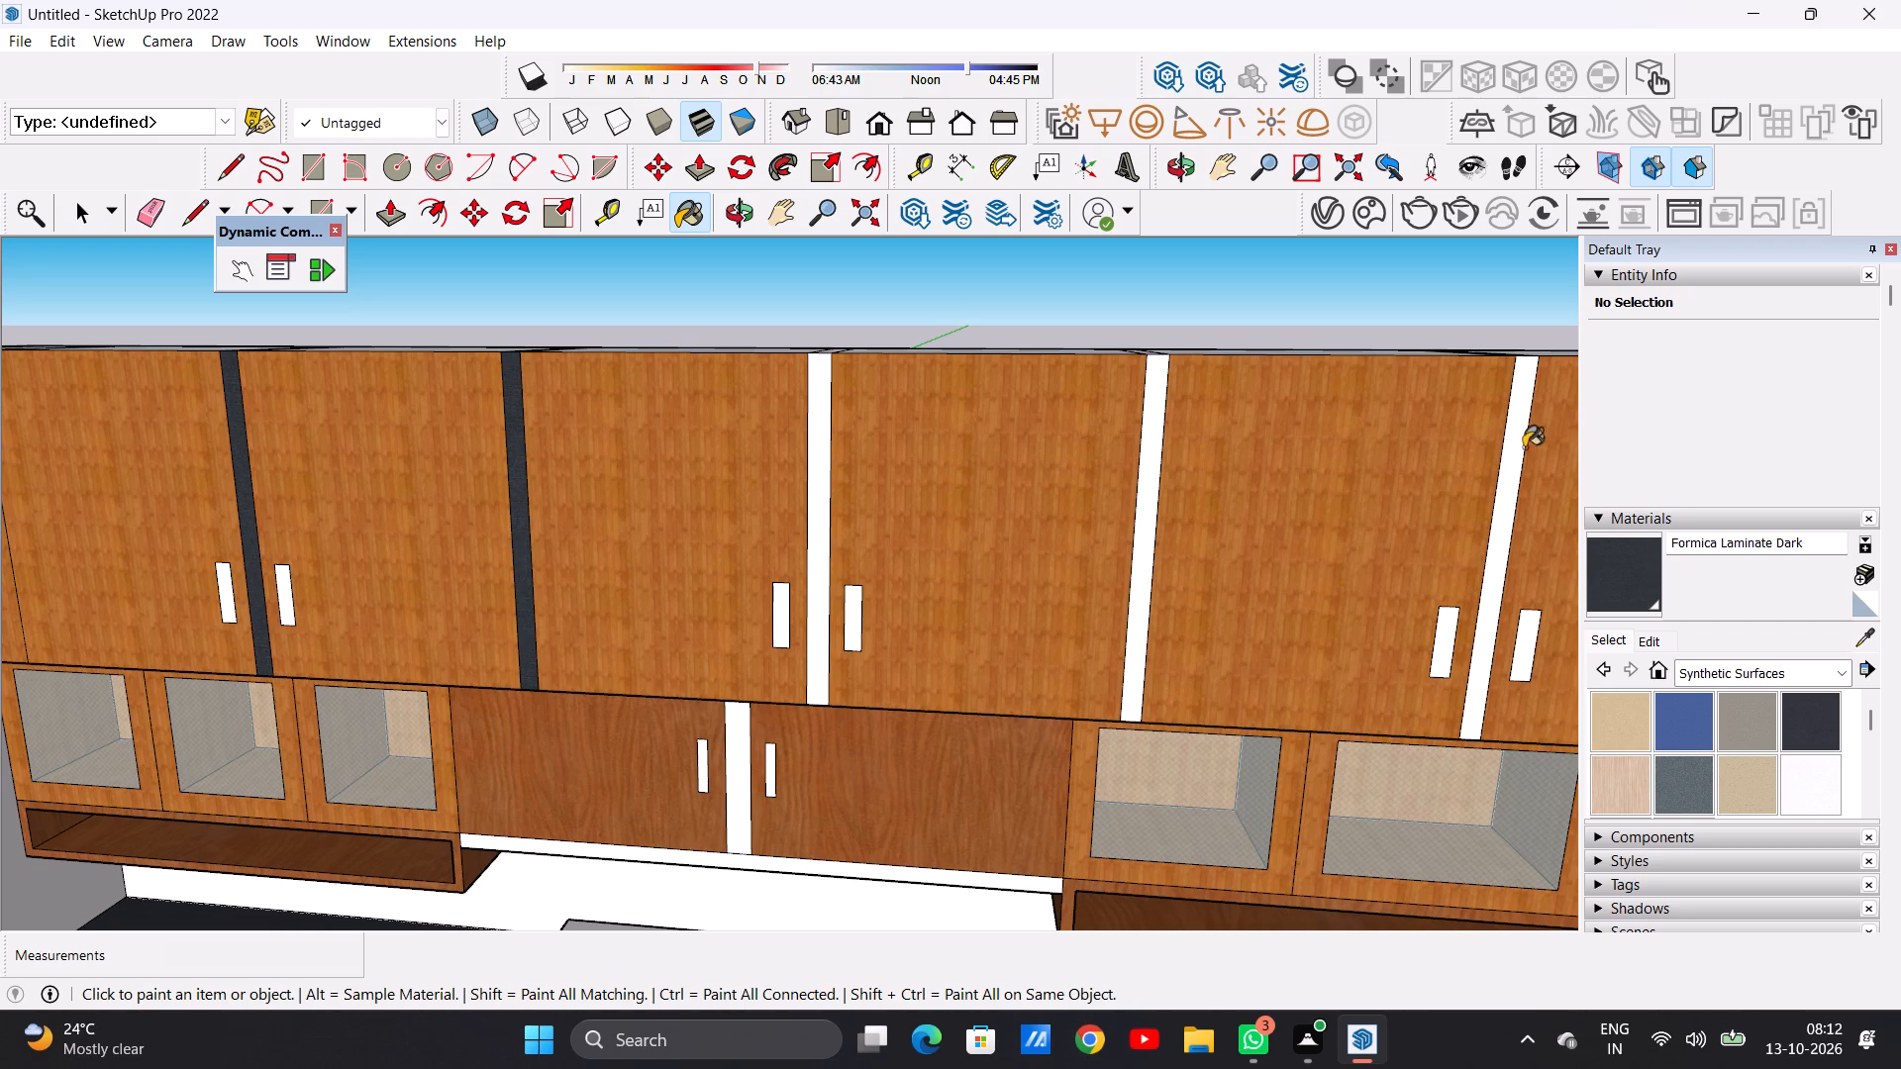
pyautogui.click(1516, 453)
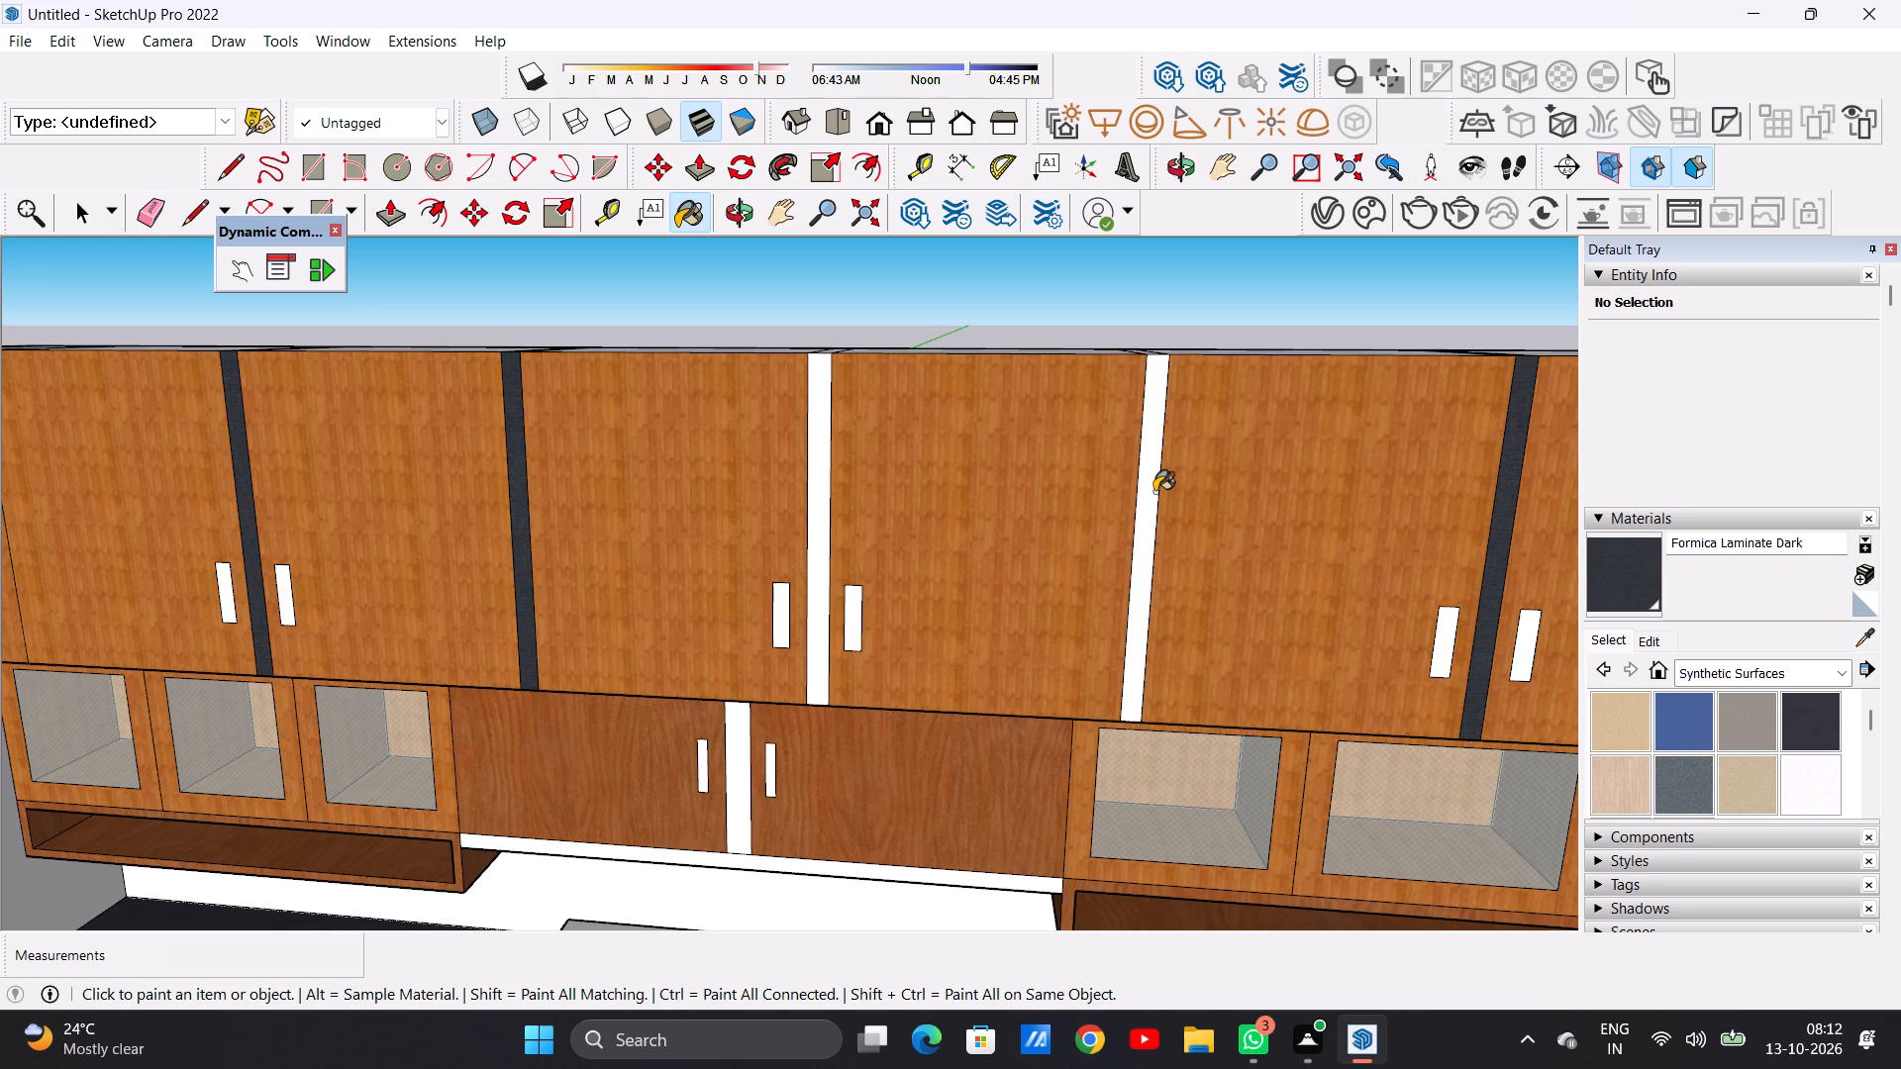
pyautogui.click(1149, 495)
pyautogui.click(820, 501)
# Paint the vertical strip between the two small wall cabinet doors above the hob with Formica Laminate Dark.
pyautogui.scroll(-2, 992, 471)
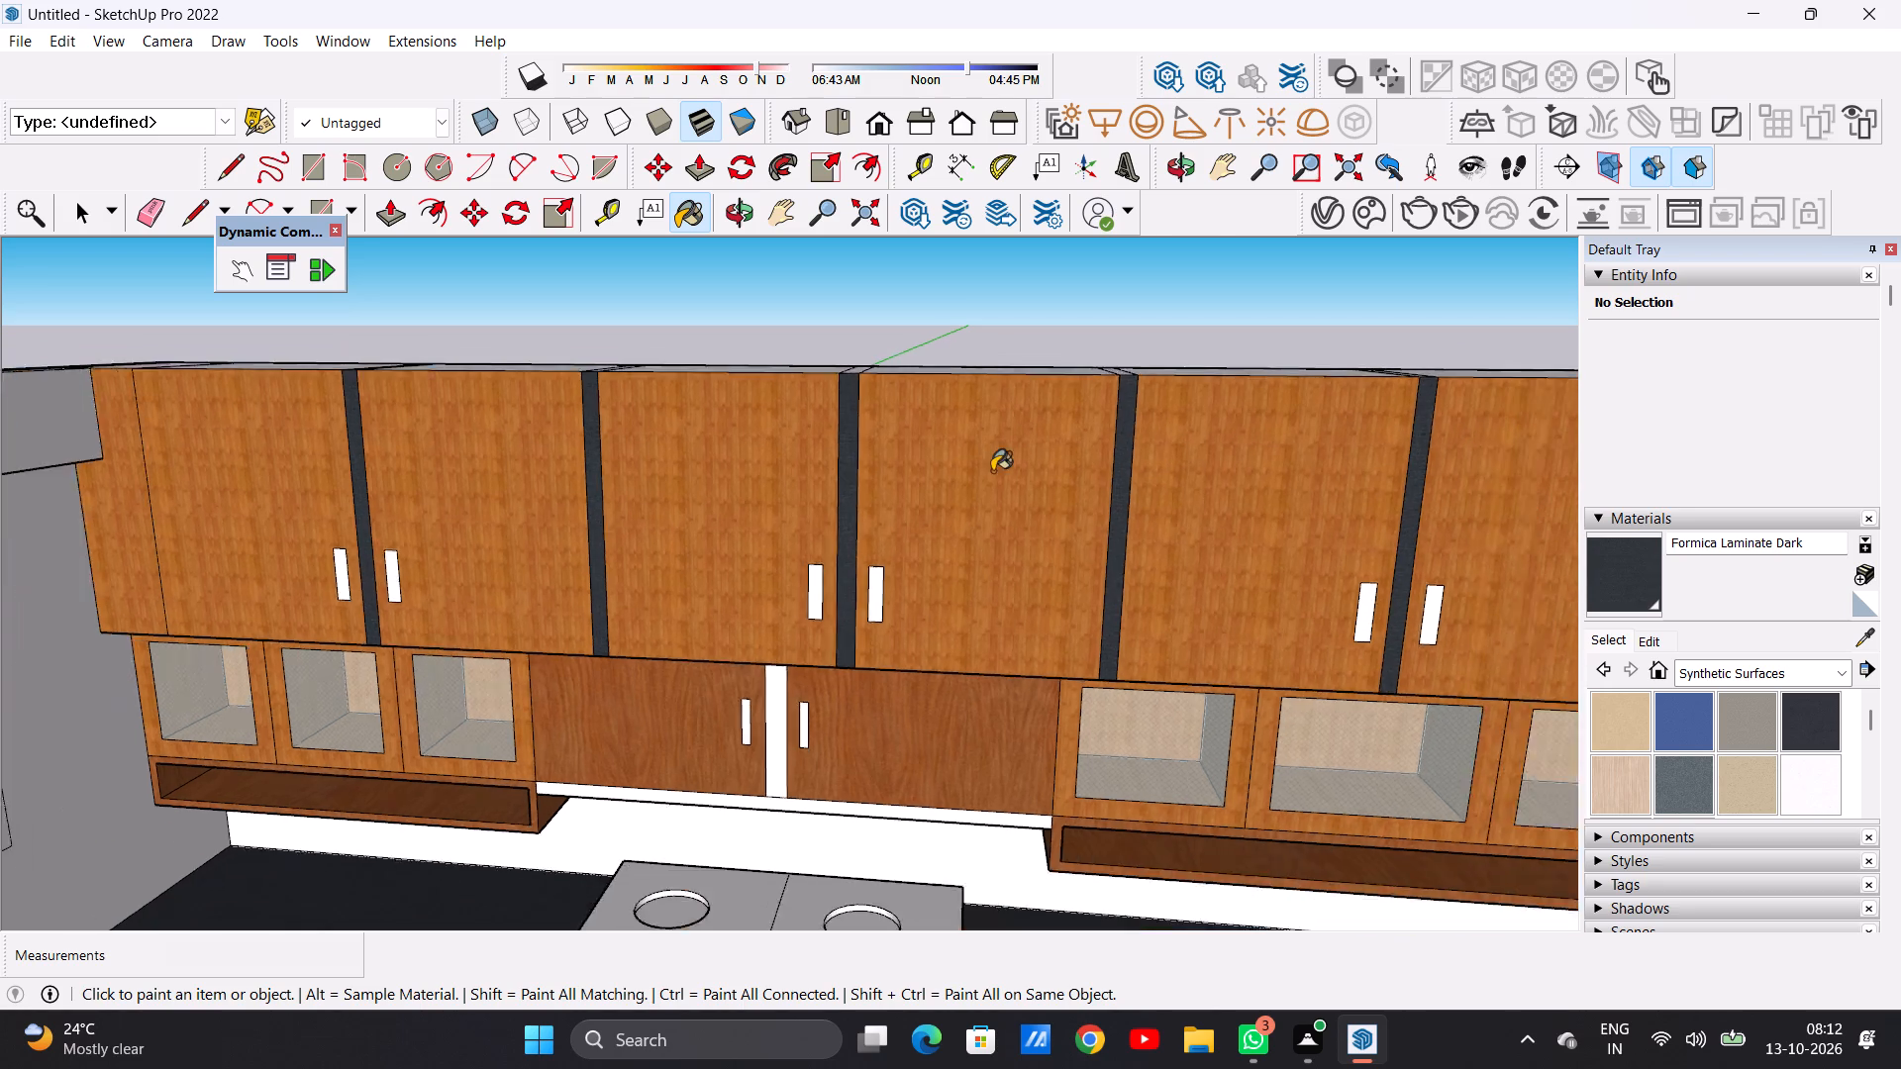
pyautogui.scroll(-10, 992, 471)
pyautogui.scroll(18, 919, 616)
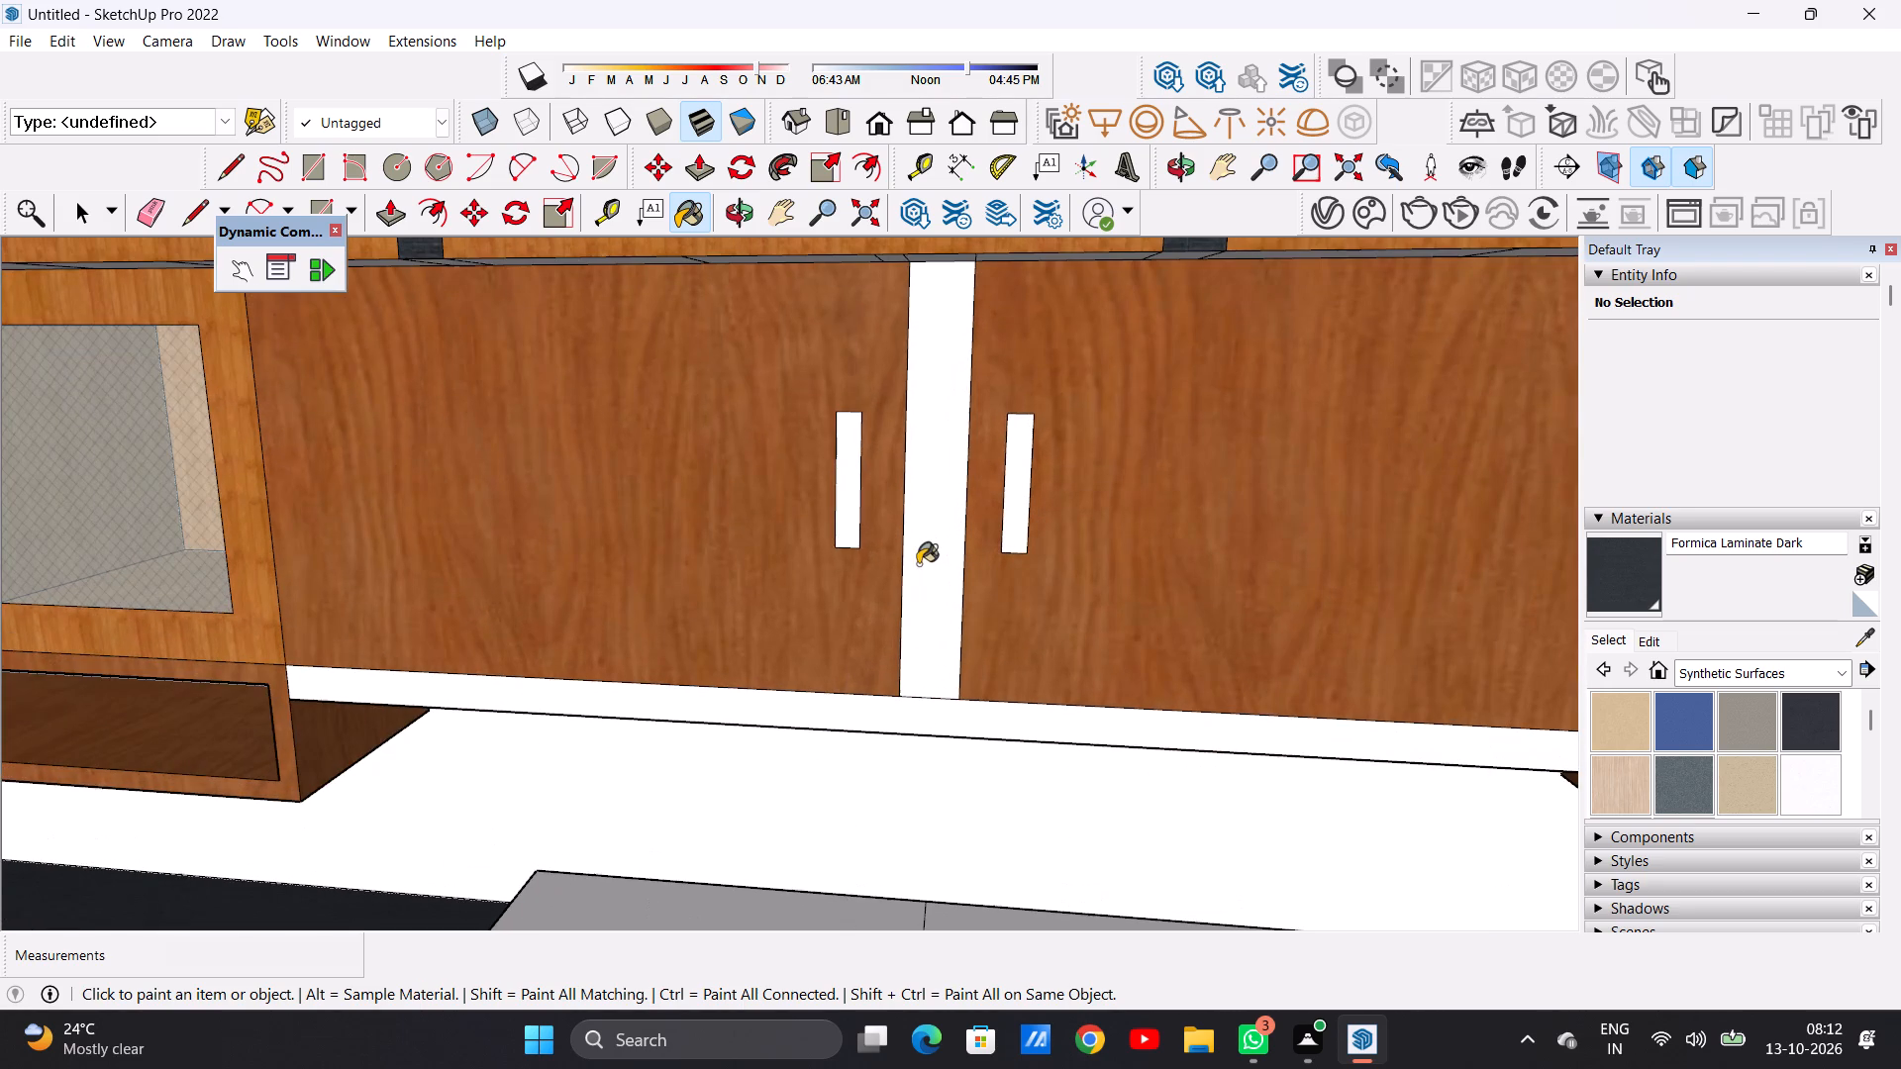
pyautogui.click(920, 555)
pyautogui.scroll(-12, 920, 555)
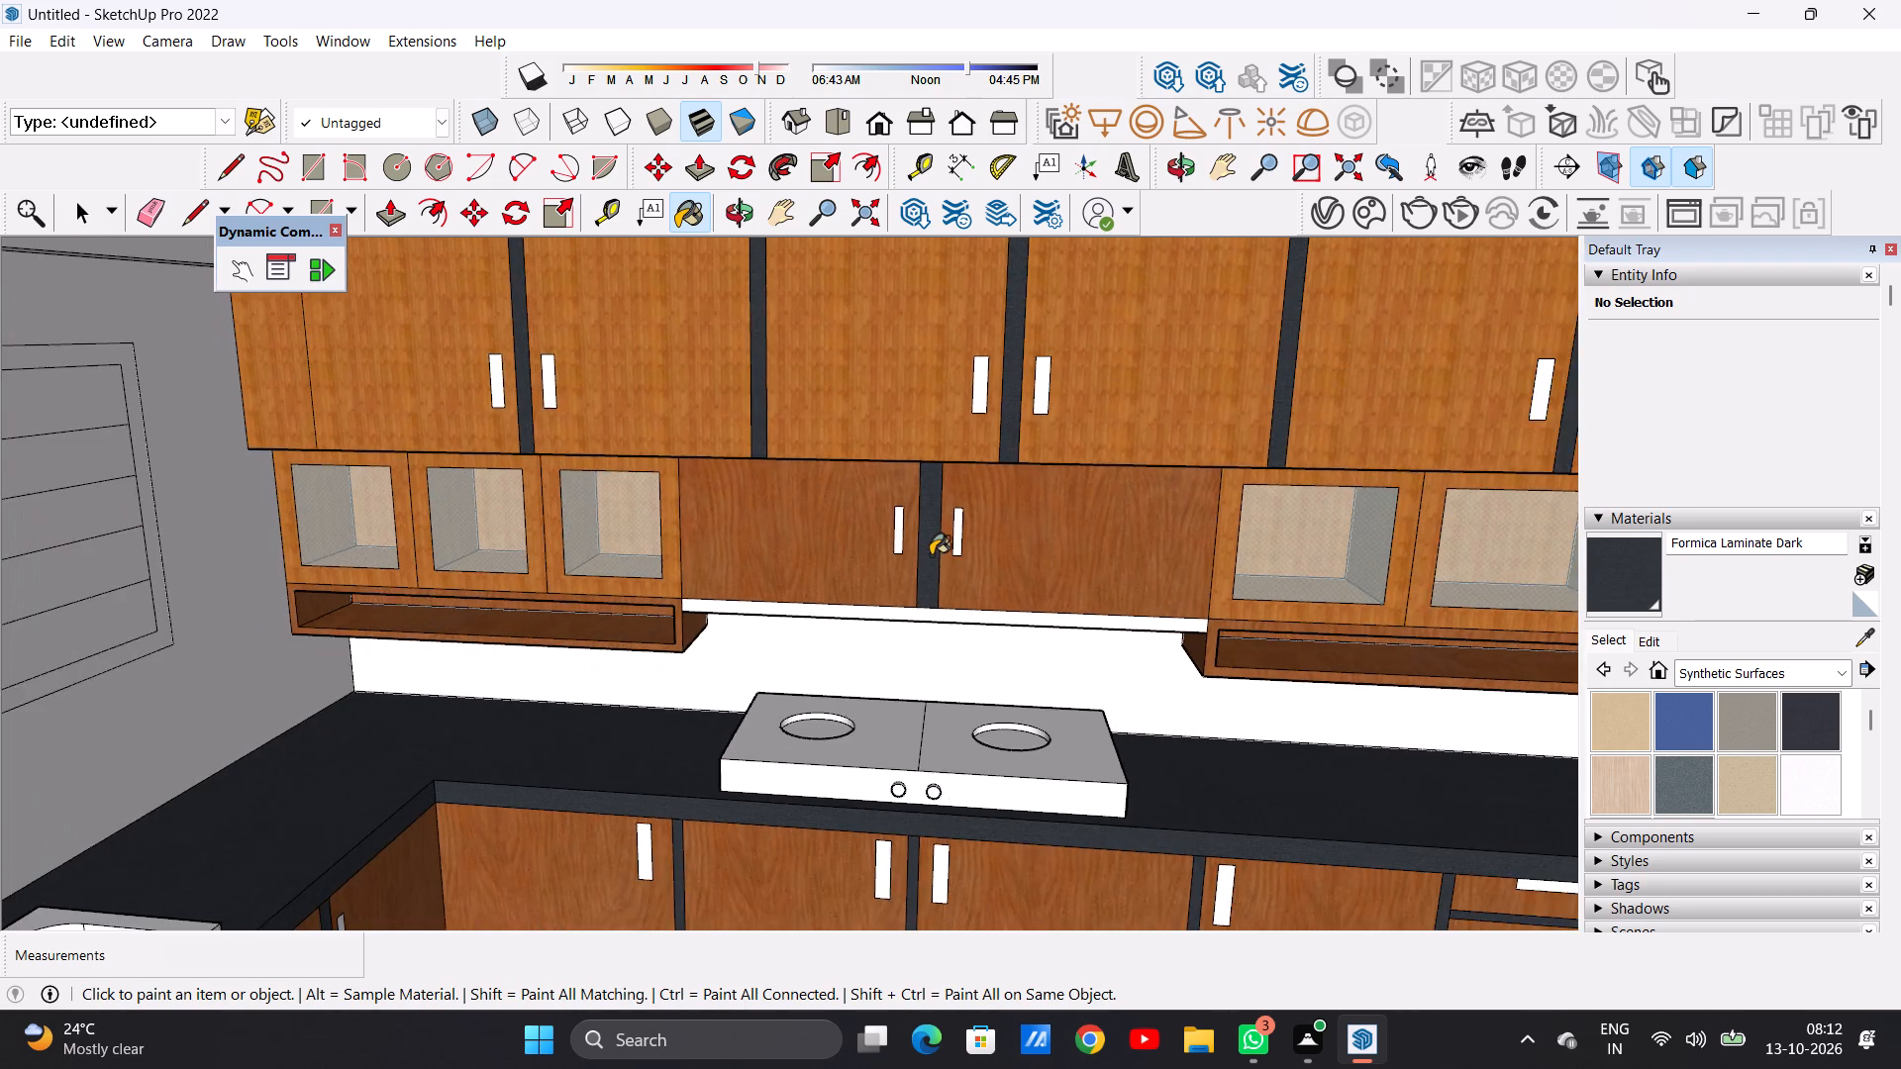
pyautogui.scroll(-7, 931, 555)
pyautogui.press('space')
# Push the hob run's first base divider strip beside the corner cabinet inward about 3 1/4" with Push/Pull.
pyautogui.moveTo(868, 729); pyautogui.dragTo(786, 716, button='middle')
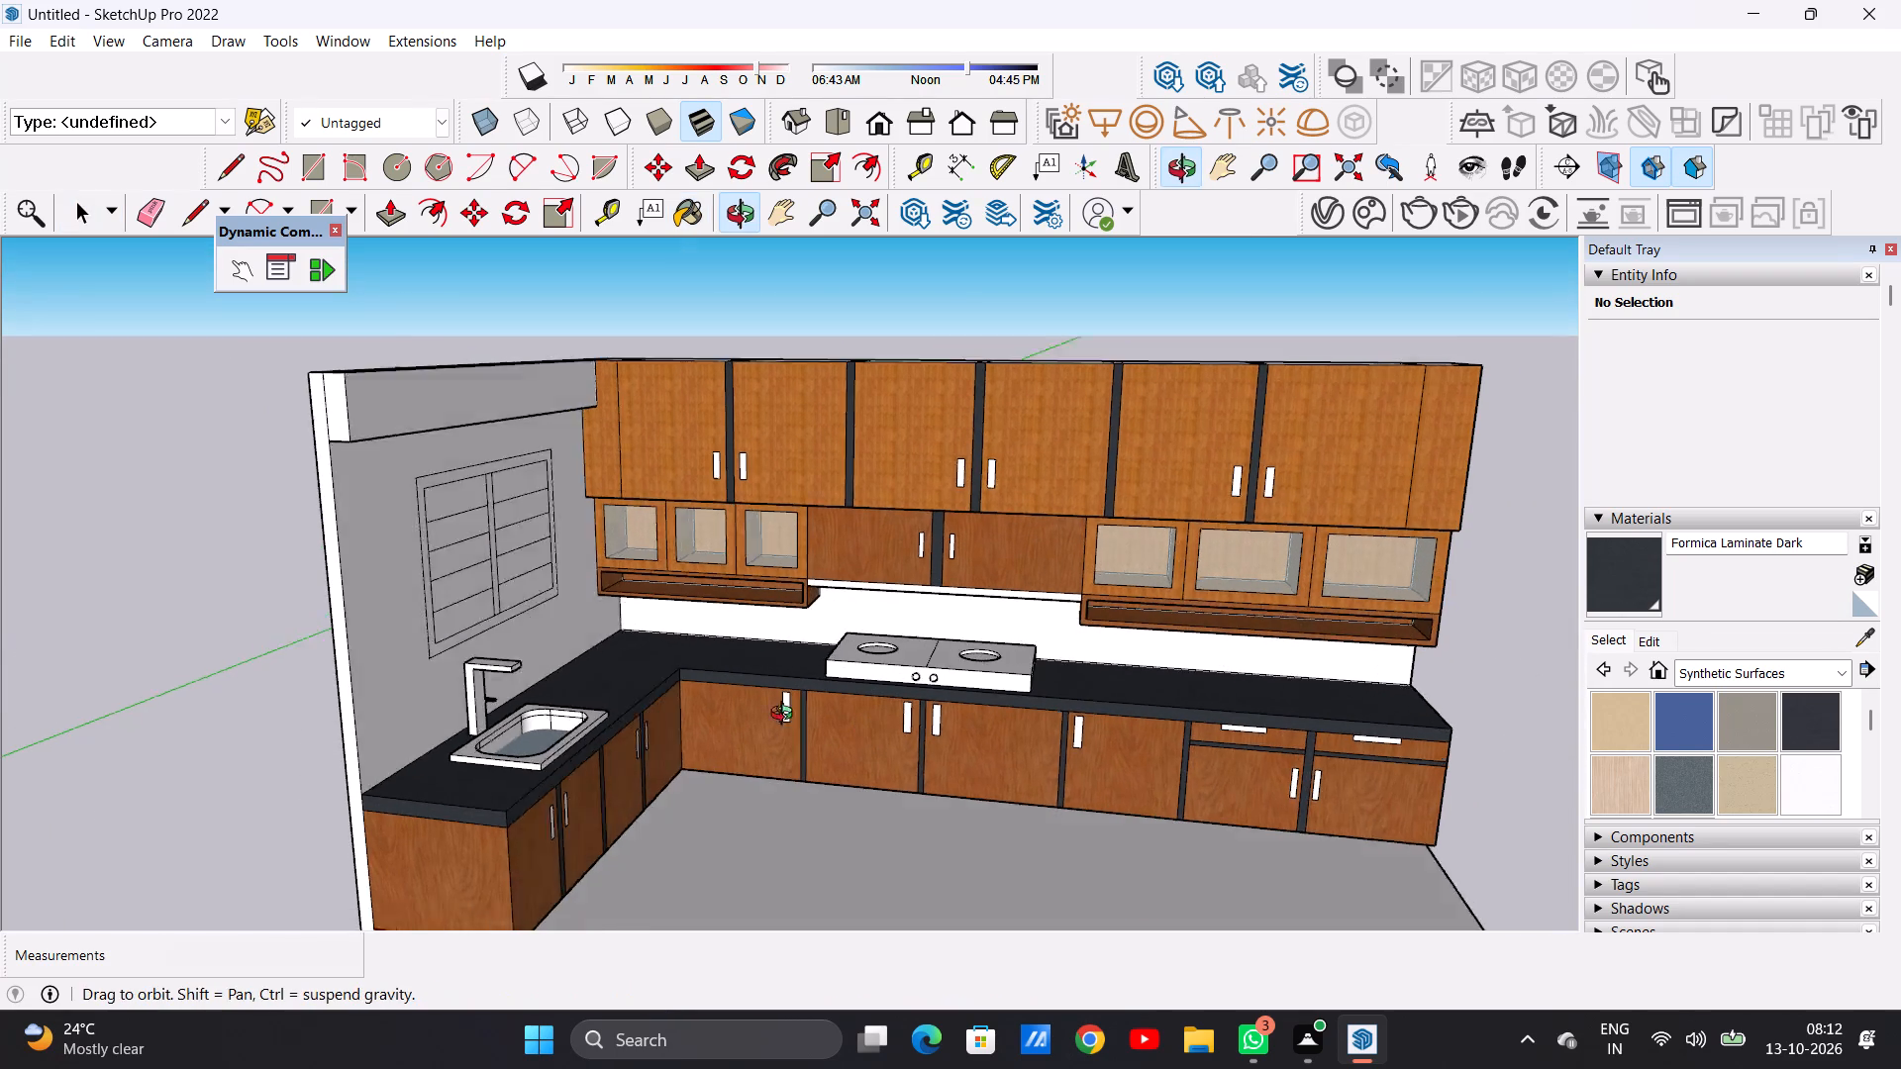
pyautogui.moveTo(786, 716); pyautogui.dragTo(770, 708, button='middle')
pyautogui.scroll(9, 802, 700)
pyautogui.scroll(-1, 807, 693)
pyautogui.scroll(4, 807, 693)
pyautogui.press('p')
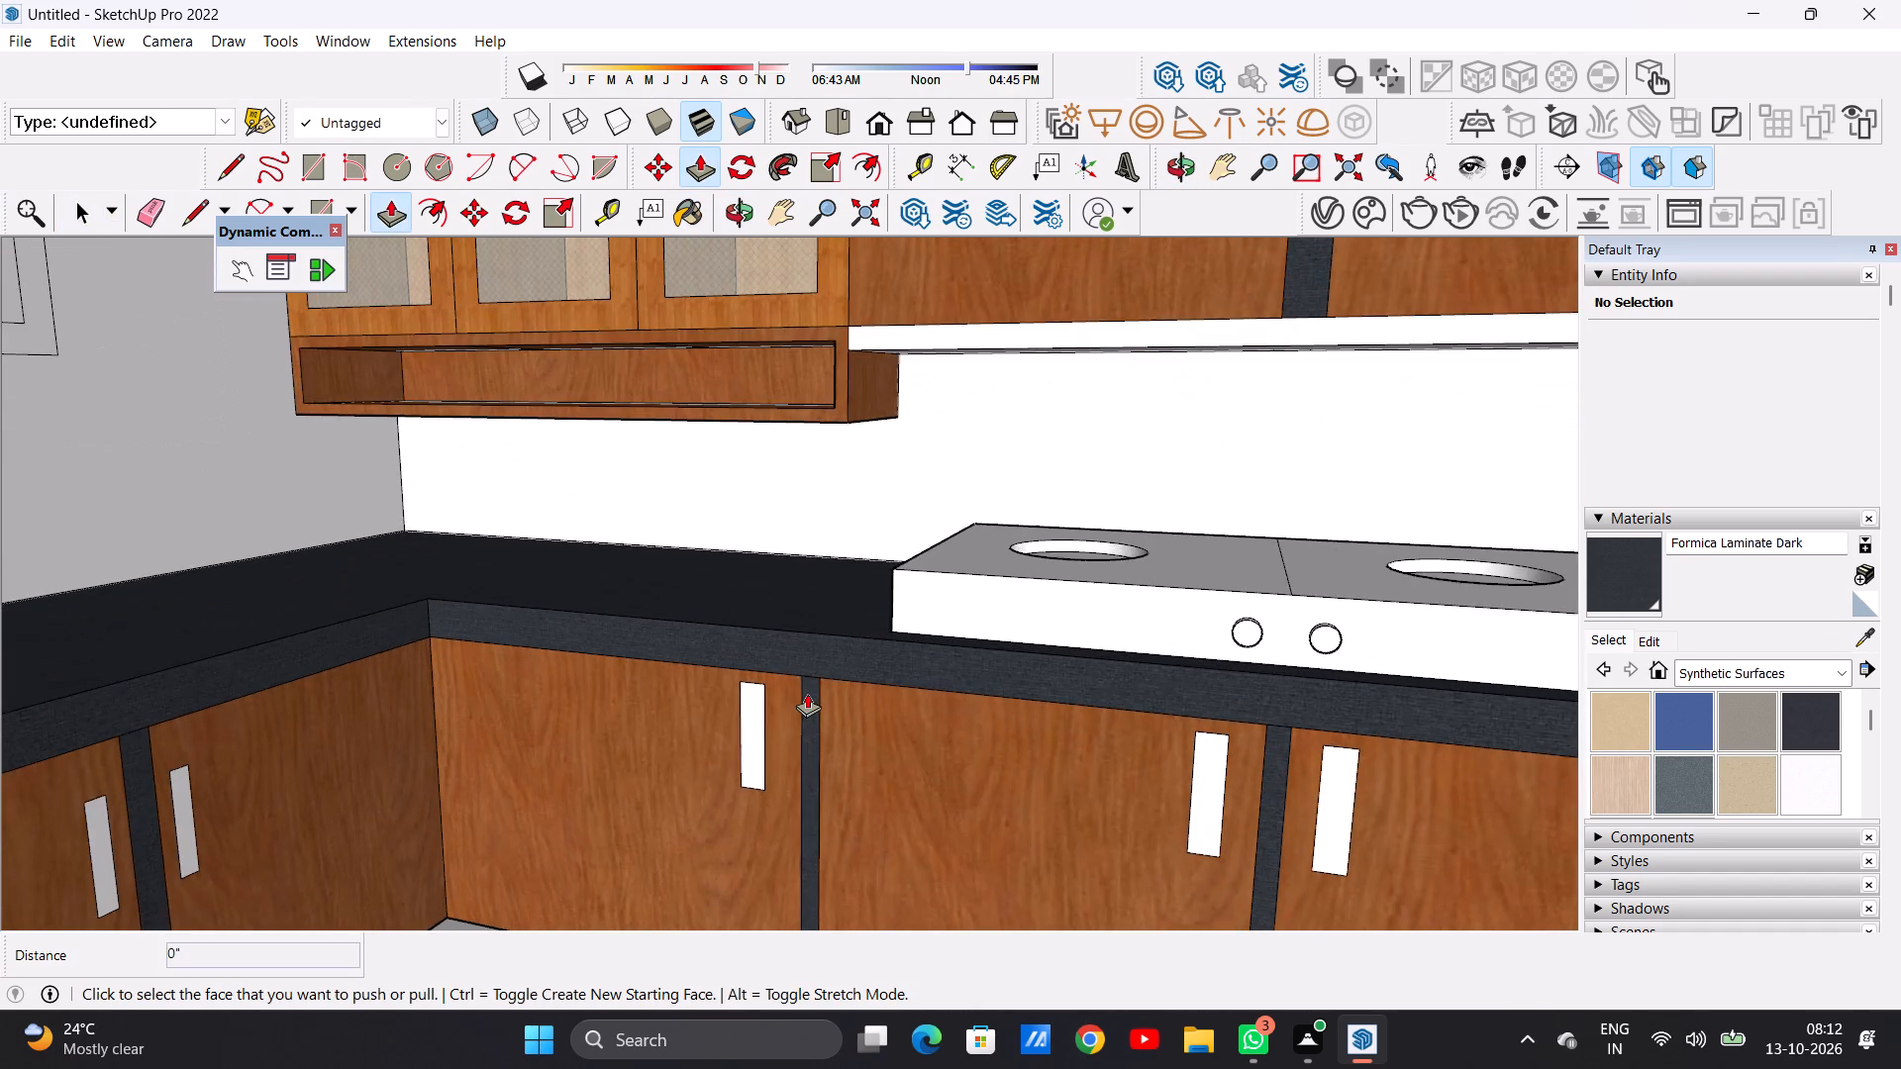
pyautogui.scroll(10, 807, 693)
pyautogui.click(802, 709)
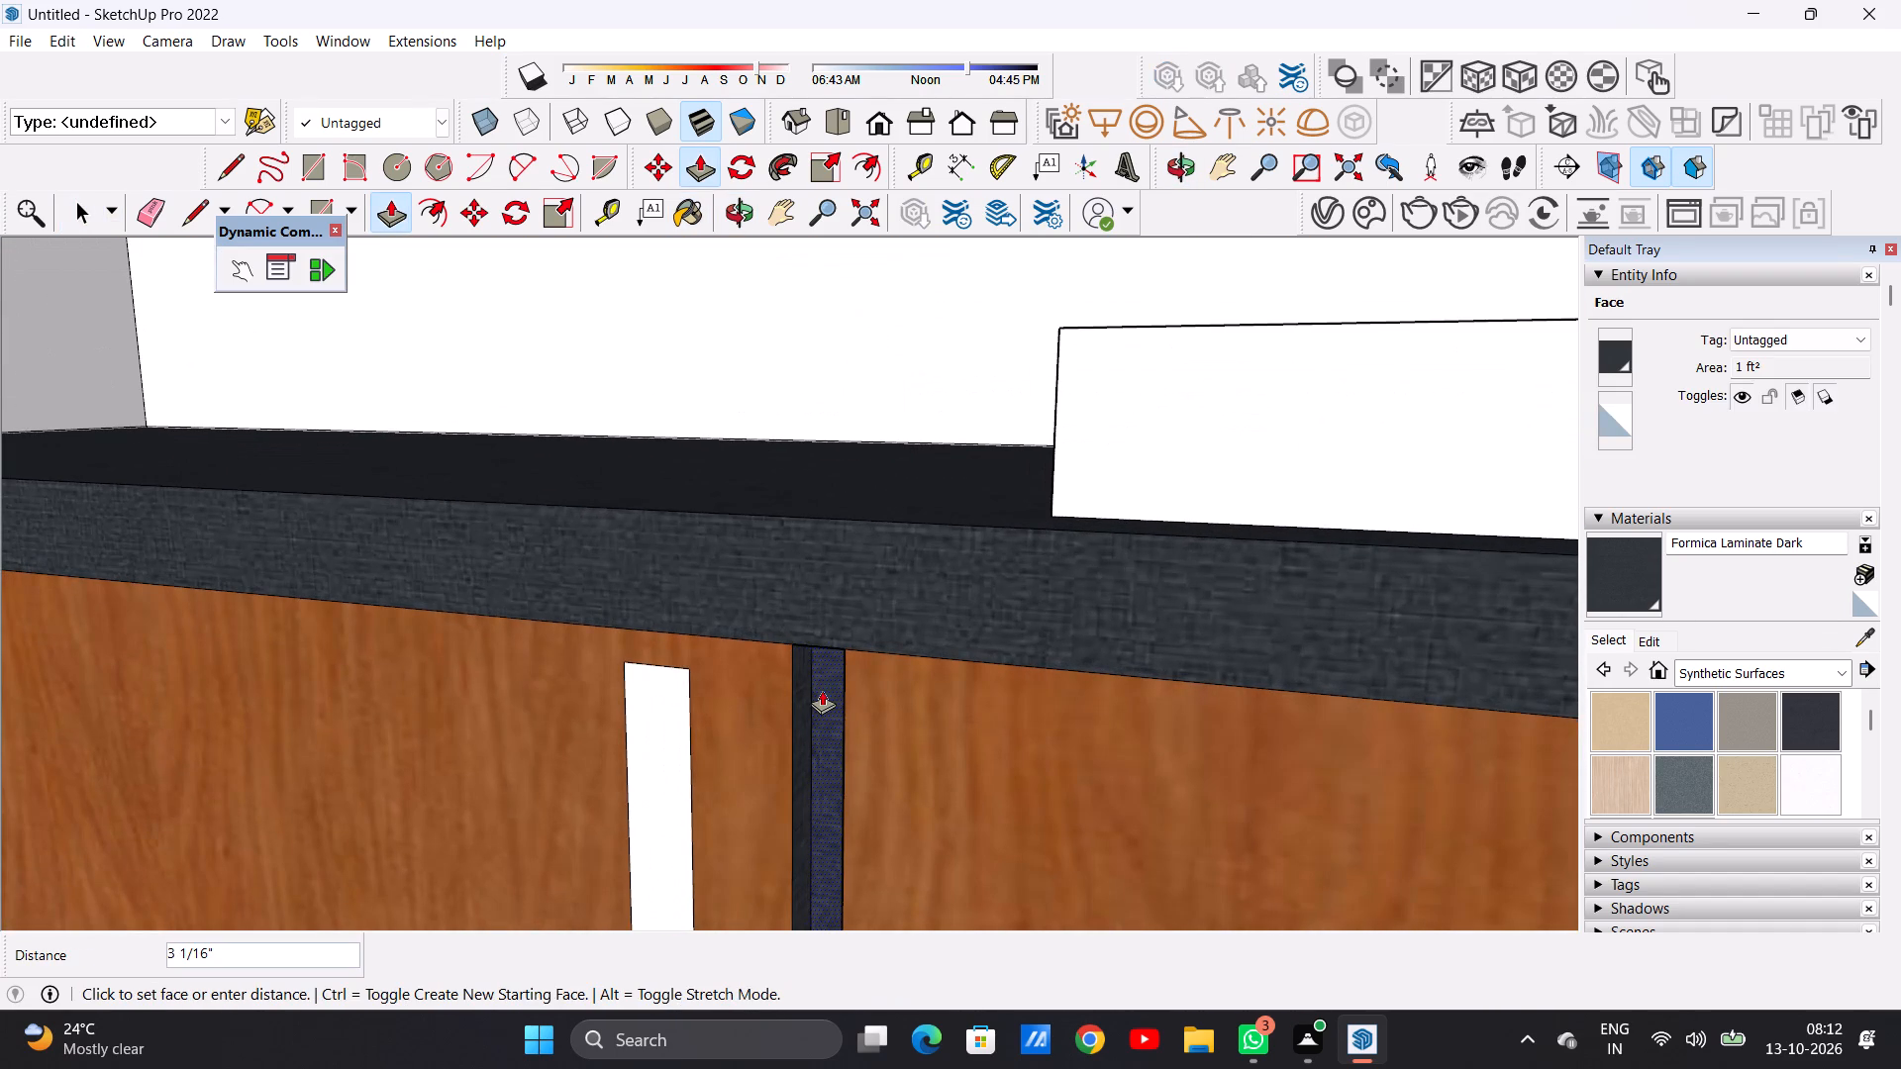
pyautogui.click(822, 690)
# Push the base divider strip directly below the hob inward about 6 1/16" with Push/Pull.
pyautogui.scroll(-15, 824, 699)
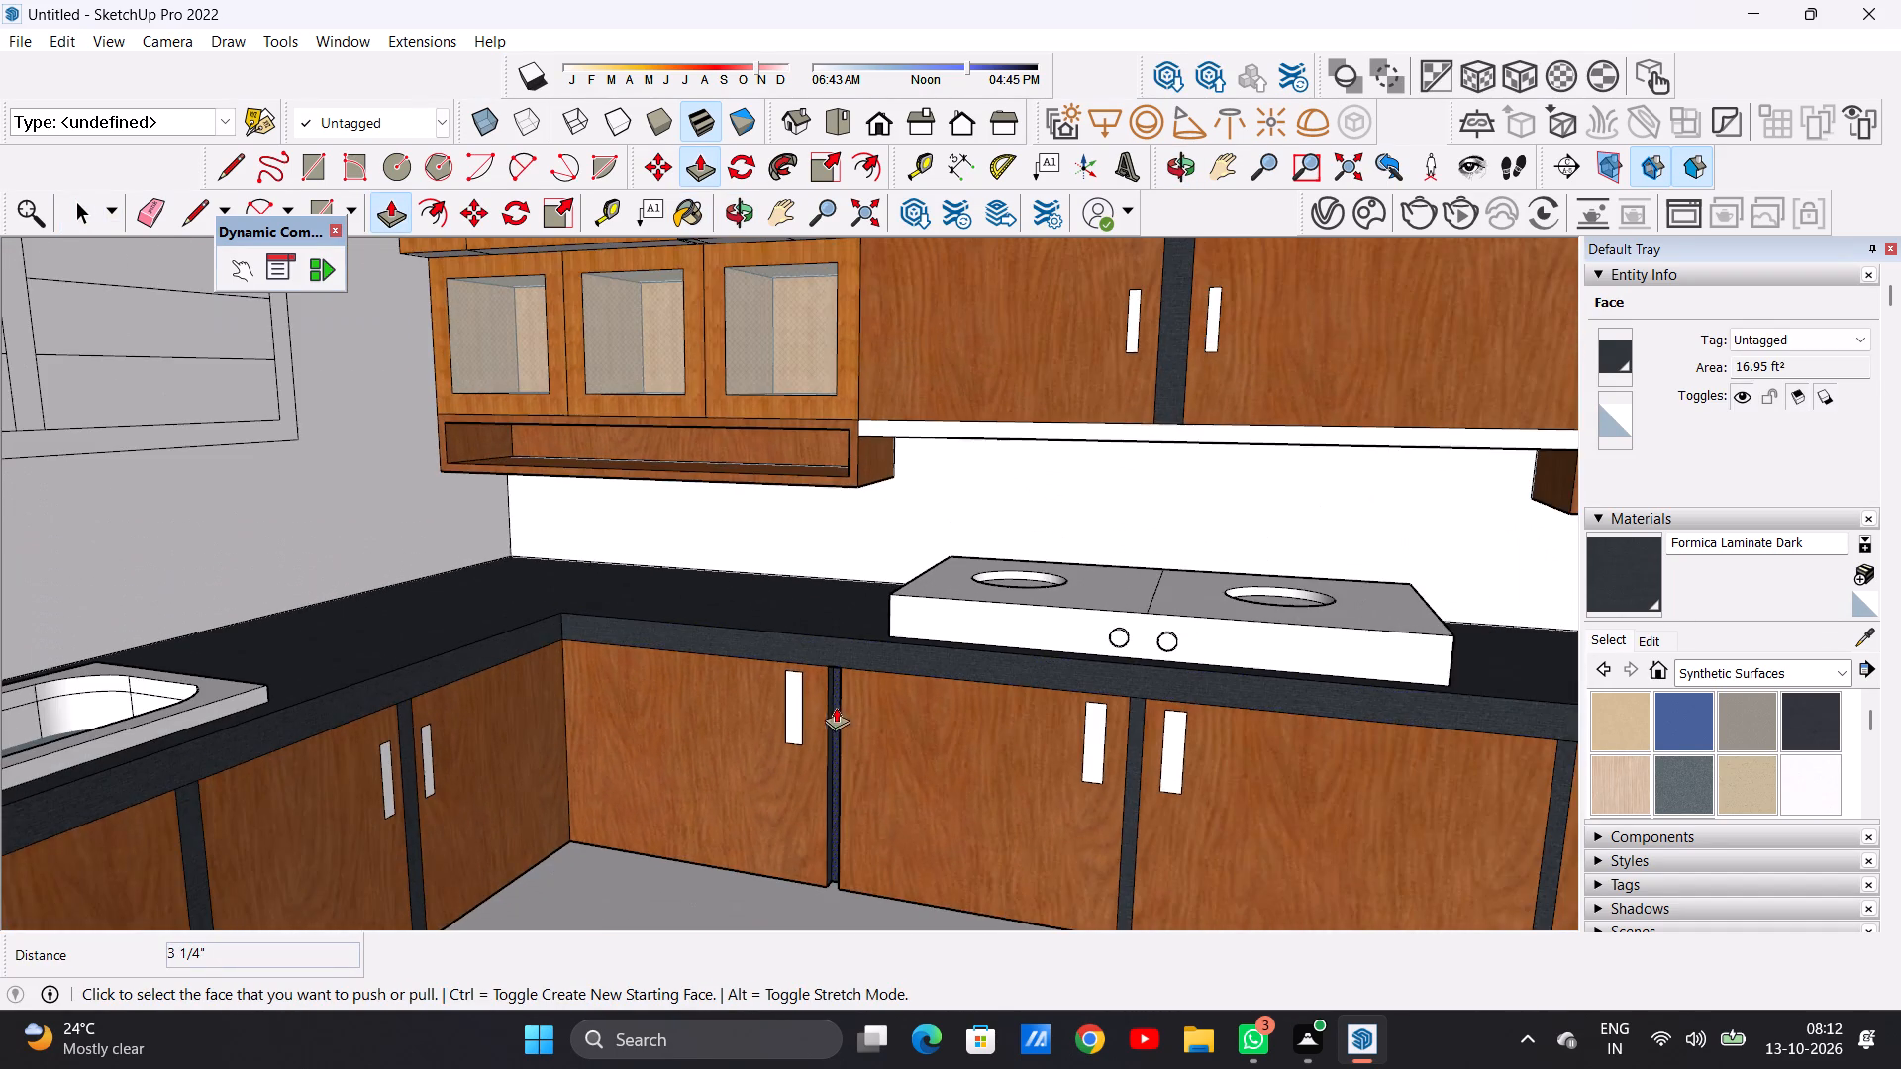
pyautogui.scroll(14, 1133, 746)
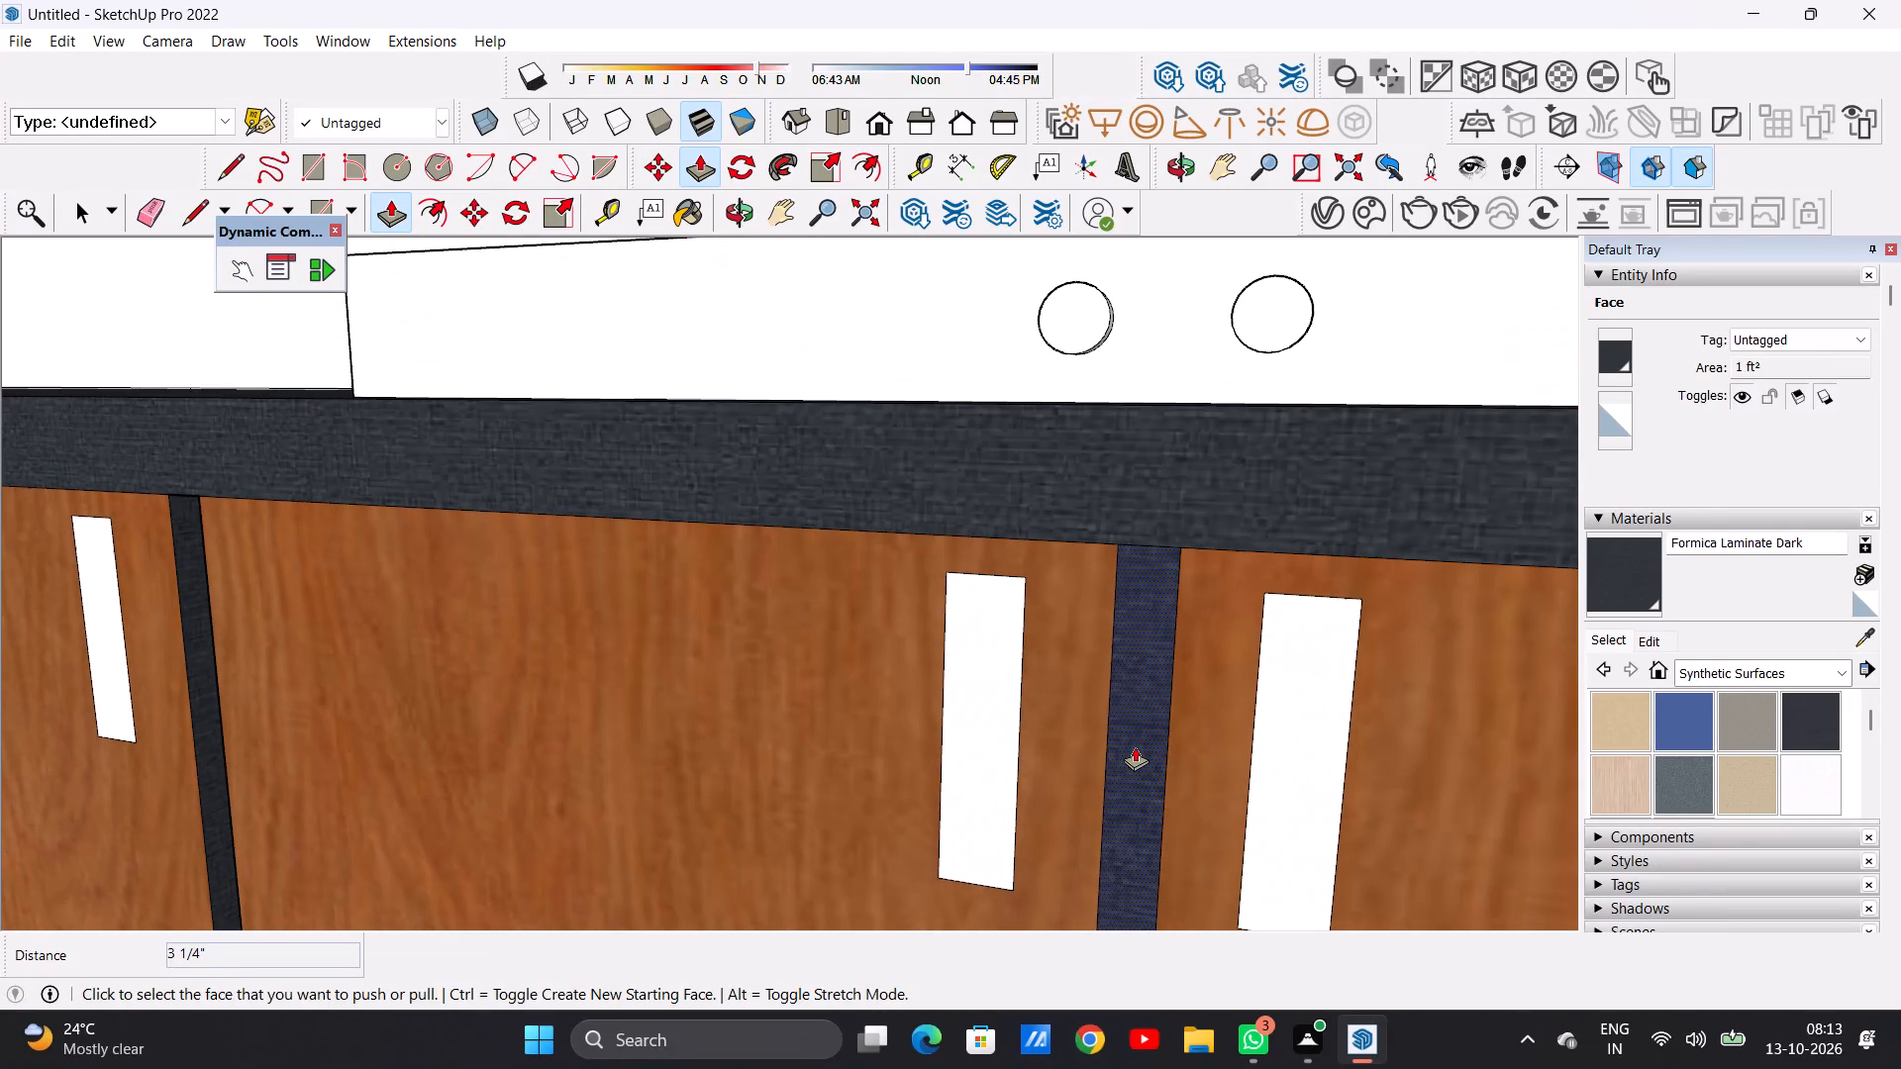
pyautogui.click(1135, 746)
pyautogui.click(1143, 712)
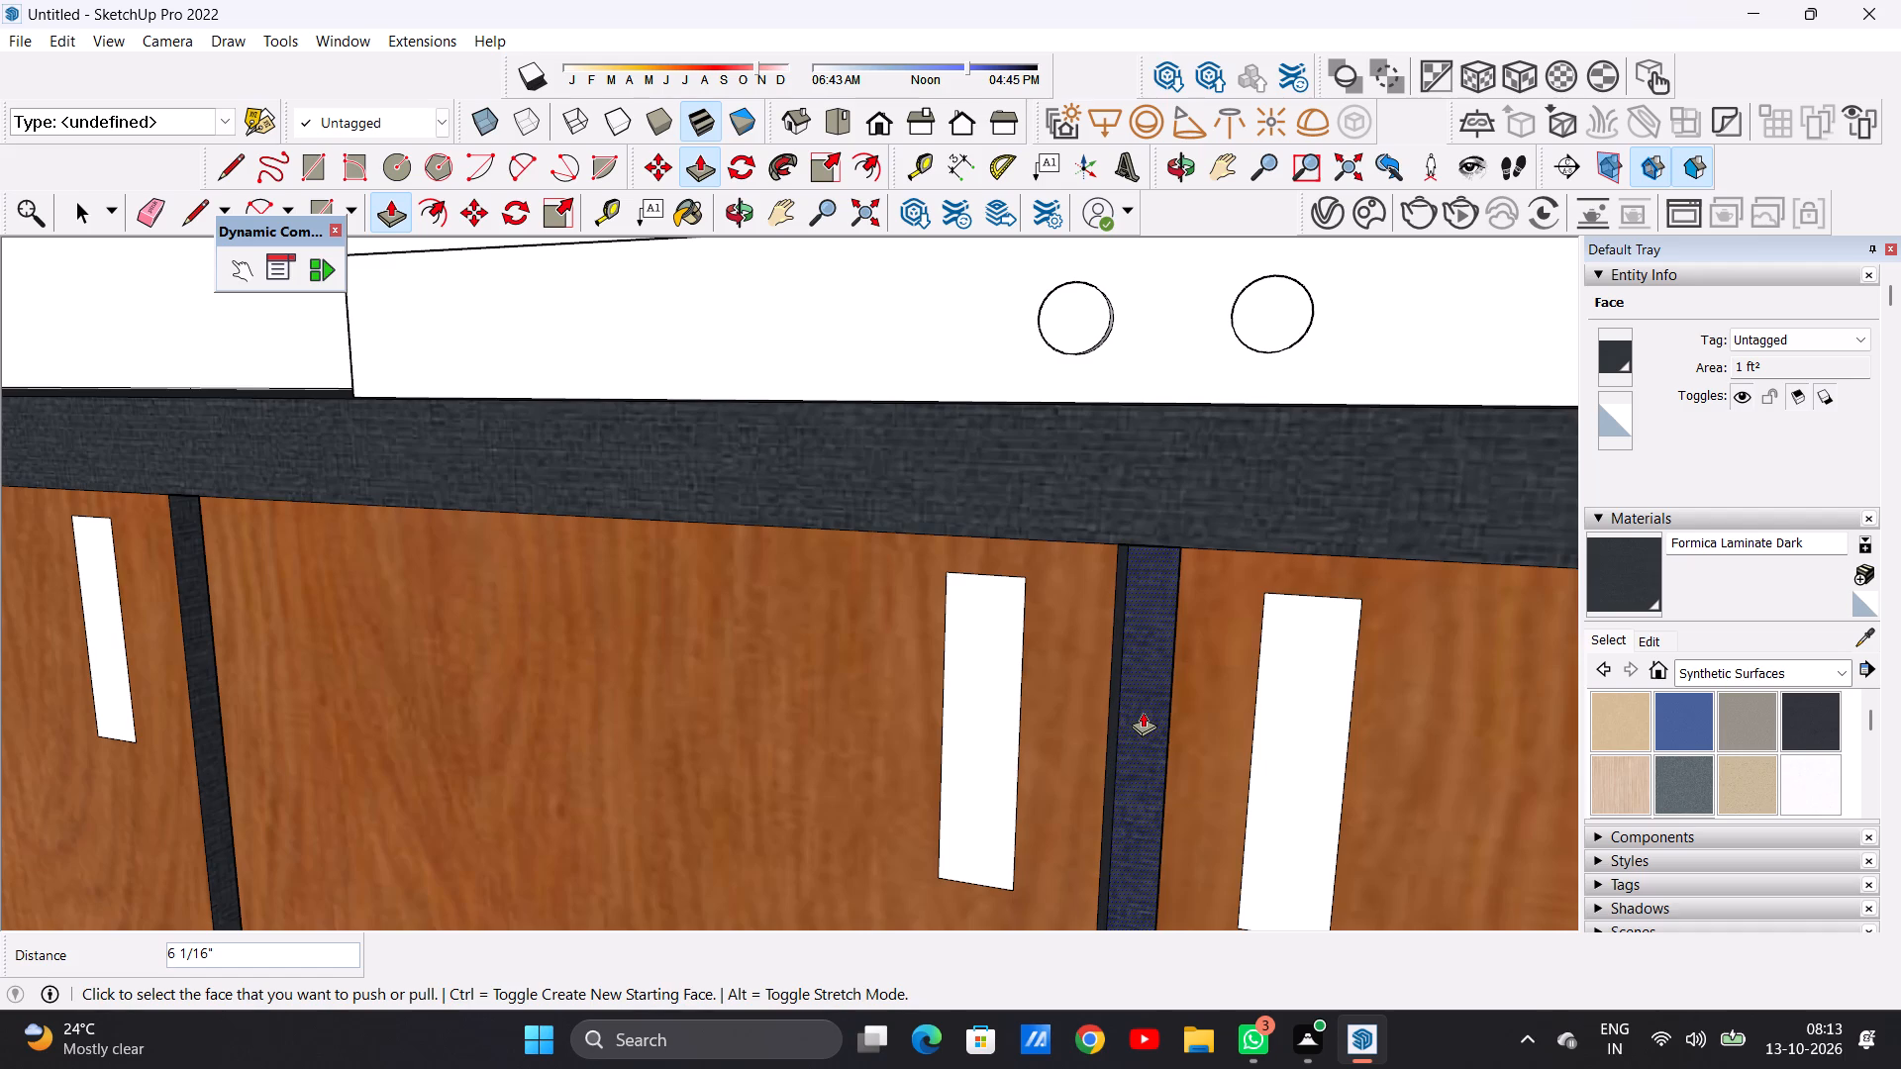
# Push the hob run's third base divider strip, just past the hob, inward about 3 5/8" with Push/Pull.
pyautogui.scroll(-20, 864, 725)
pyautogui.scroll(-1, 864, 725)
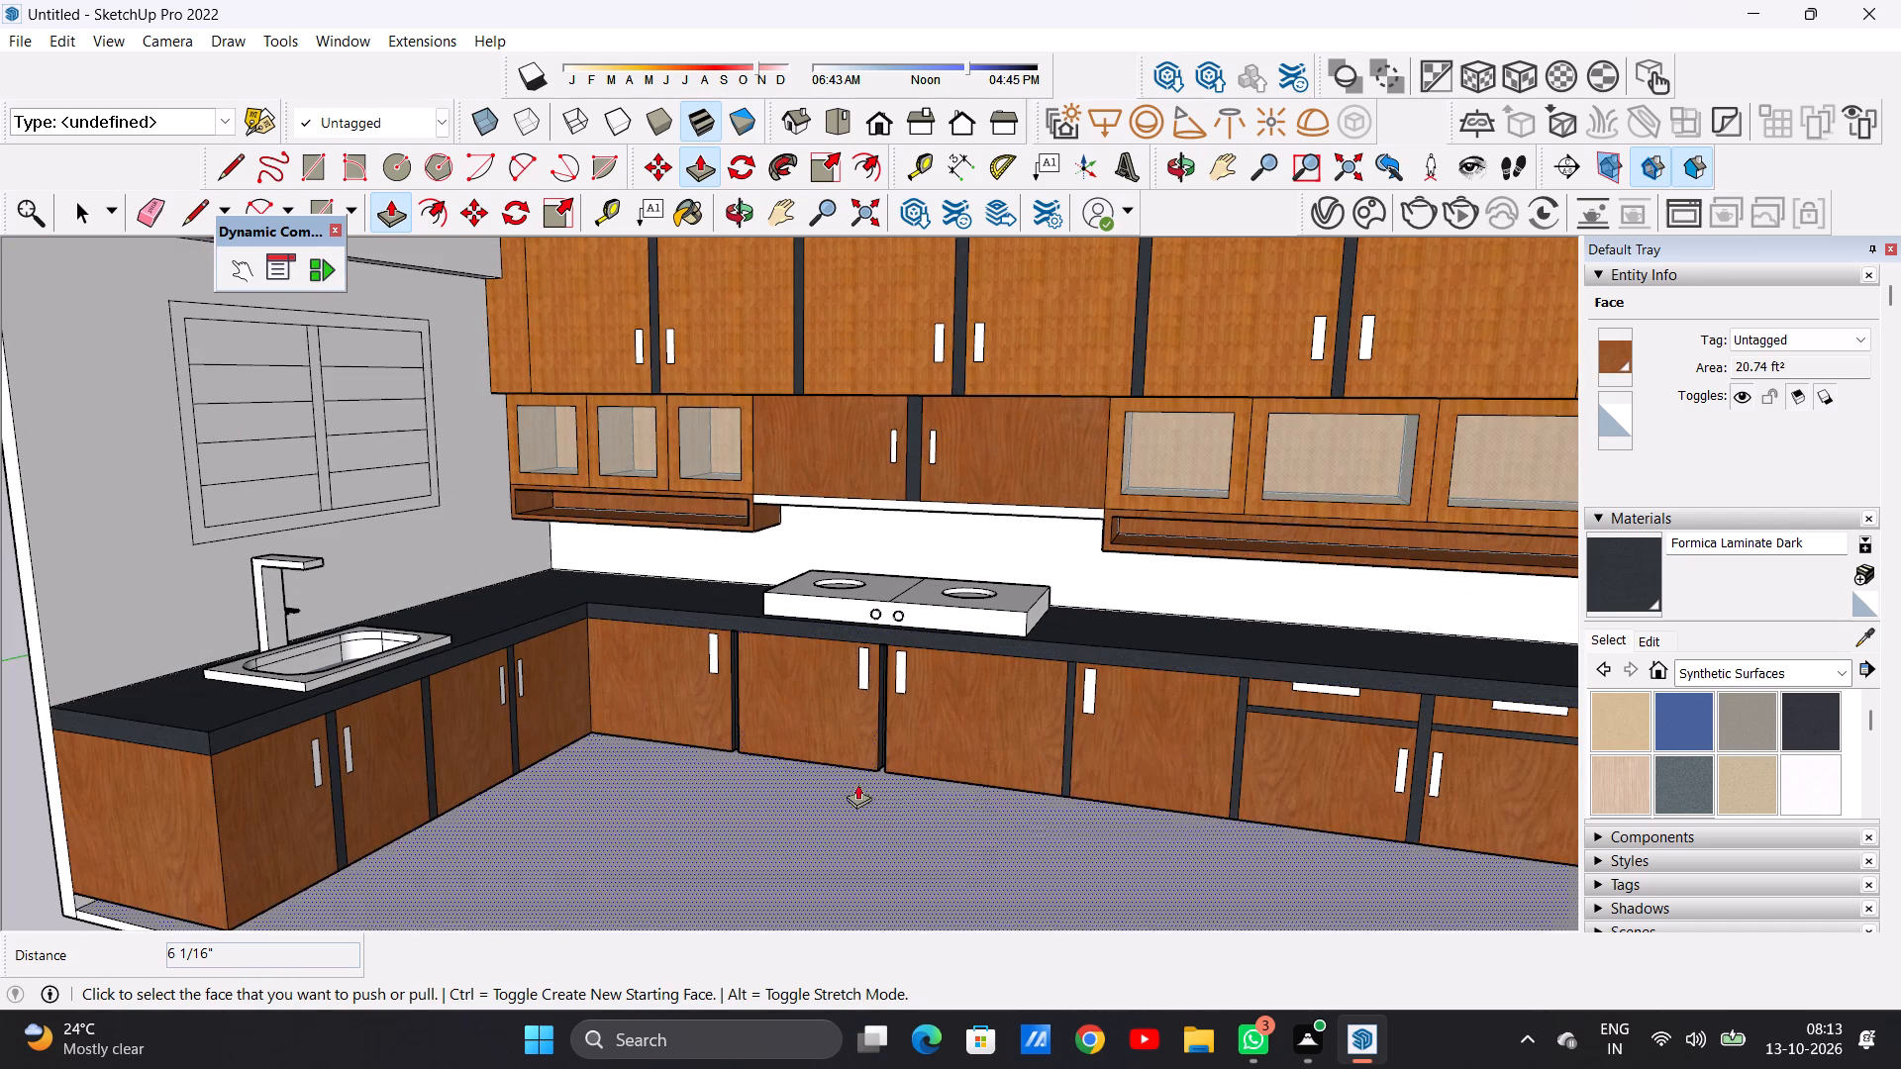
pyautogui.scroll(8, 1085, 676)
pyautogui.scroll(-1, 1060, 692)
pyautogui.scroll(11, 1060, 692)
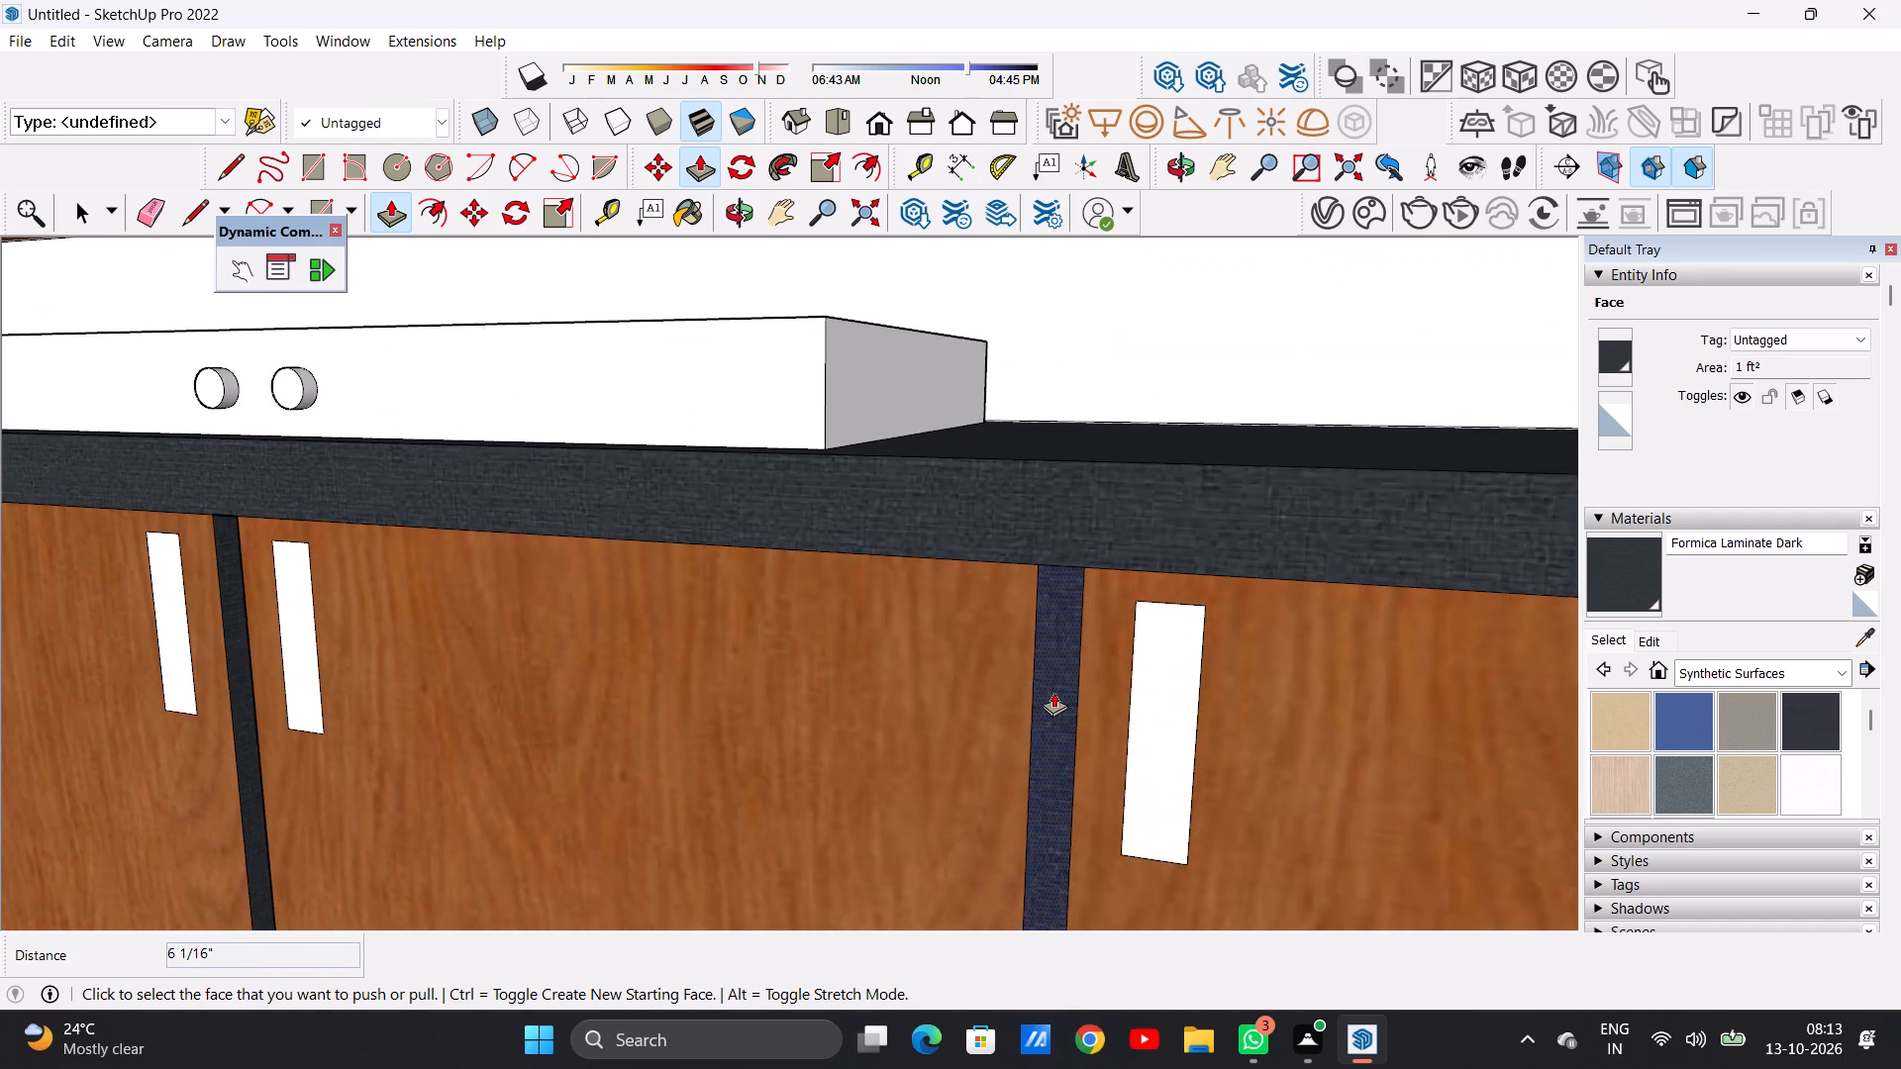
pyautogui.click(1053, 692)
pyautogui.click(1058, 674)
# Push the base divider strip between the last full-height door and the first drawer unit inward about 10 15/16".
pyautogui.scroll(-6, 941, 747)
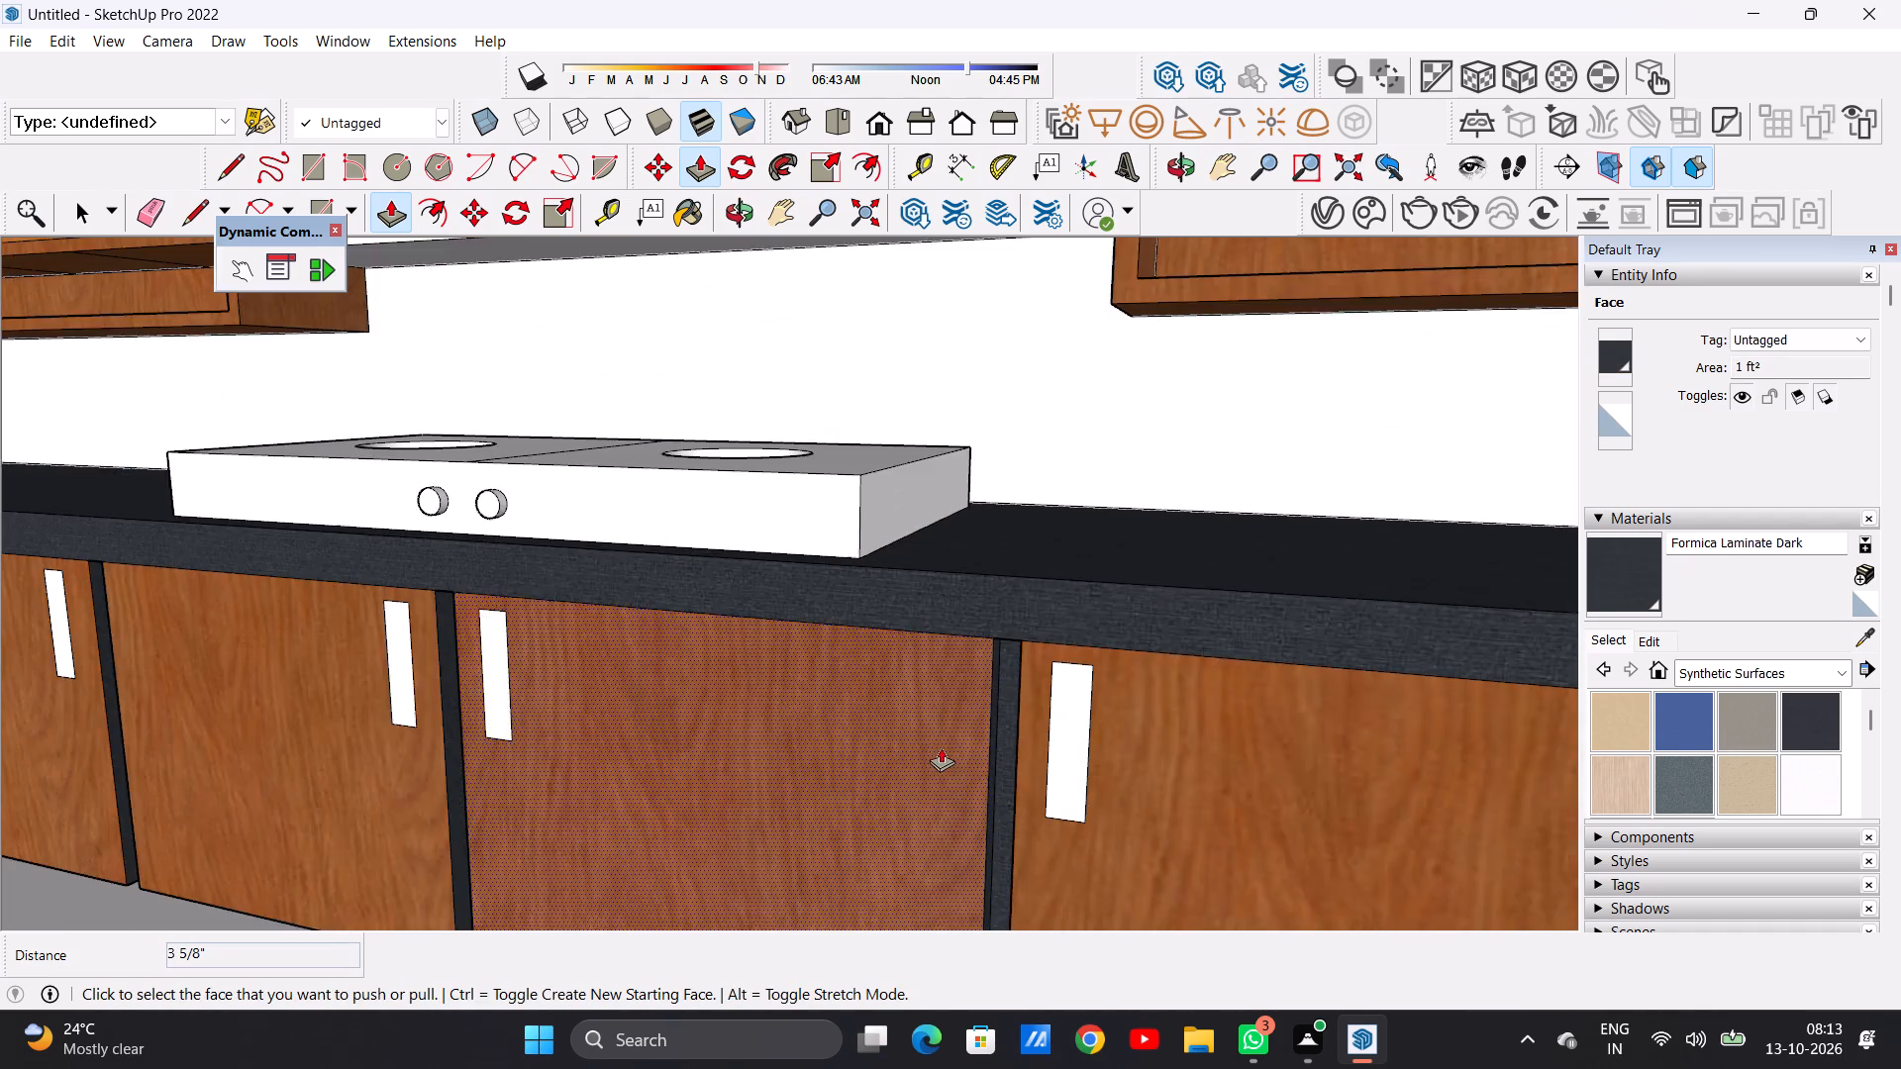
pyautogui.scroll(-9, 941, 747)
pyautogui.scroll(13, 1255, 771)
pyautogui.scroll(-1, 1210, 780)
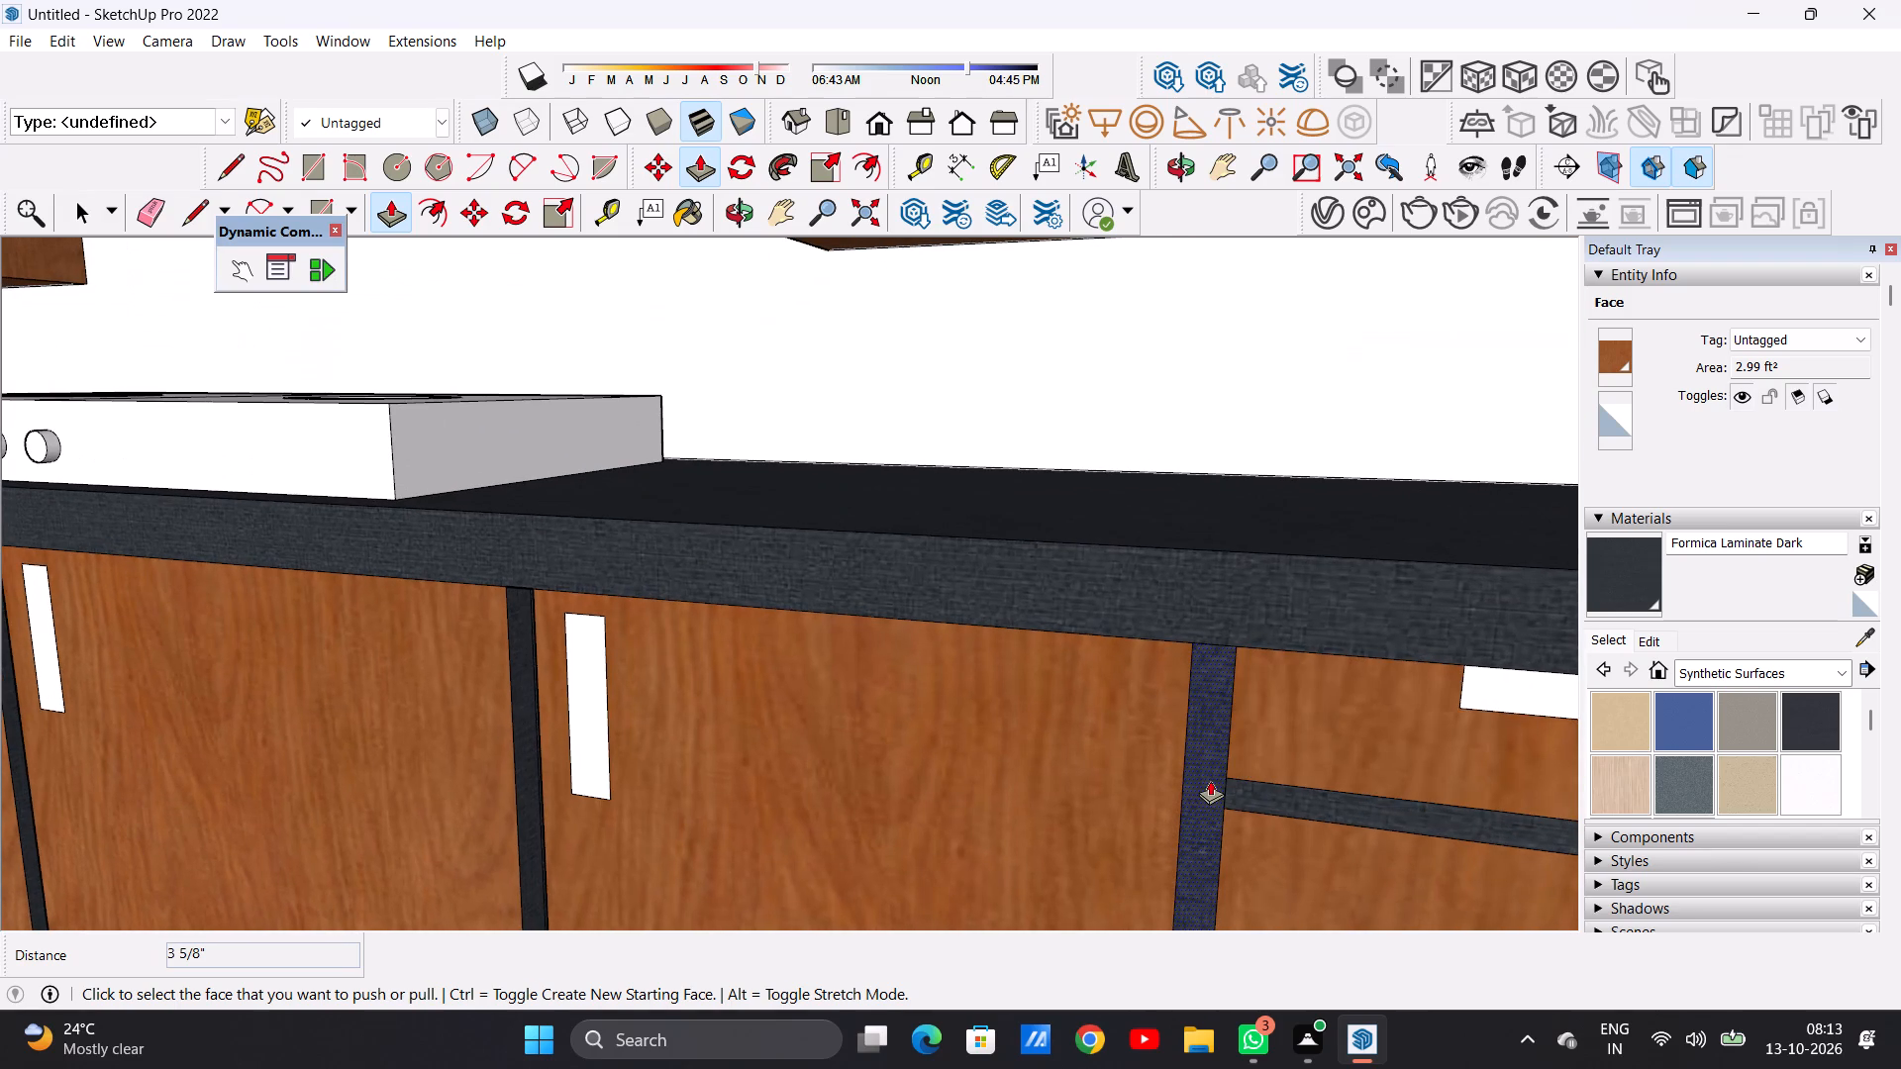
pyautogui.click(1210, 780)
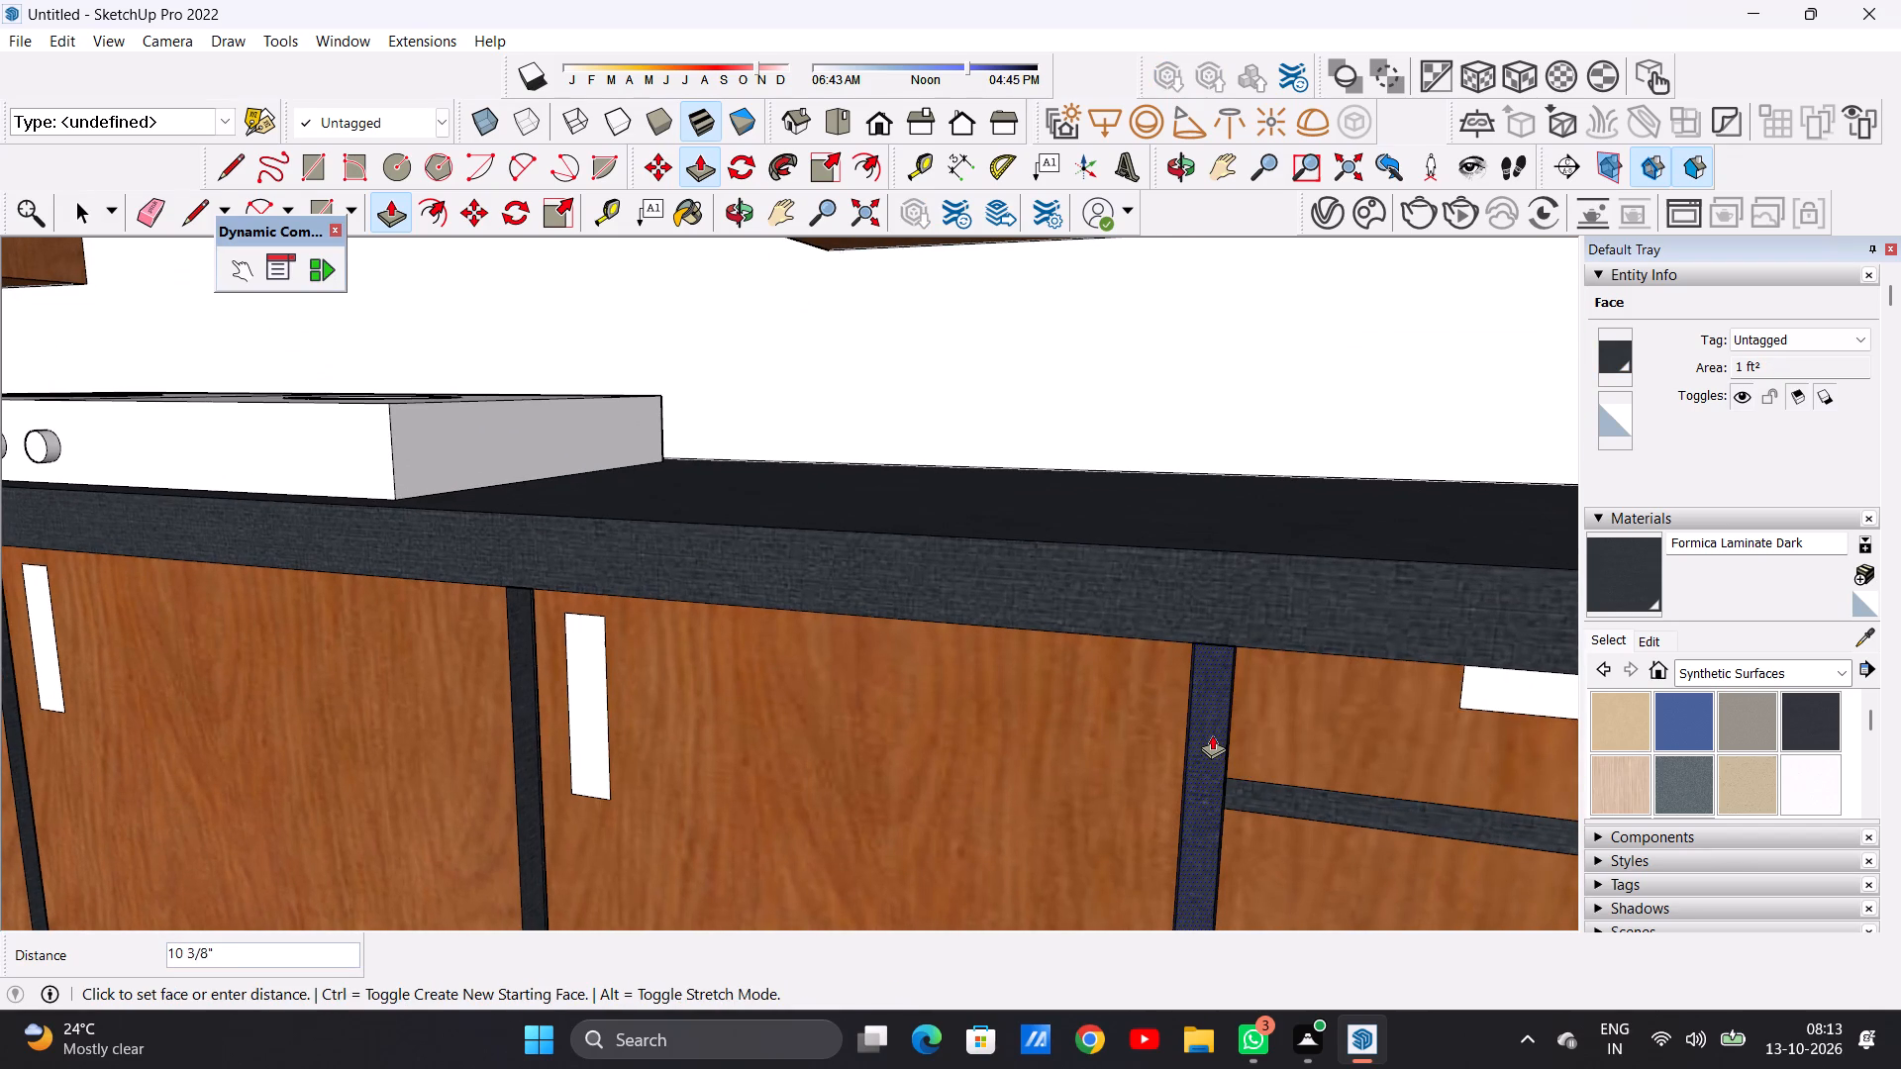
pyautogui.click(1212, 734)
# Push the horizontal strips below both drawers and the vertical strip between the drawer units inward about 2" each.
pyautogui.scroll(-9, 1193, 757)
pyautogui.moveTo(1249, 813); pyautogui.dragTo(1108, 827, button='middle')
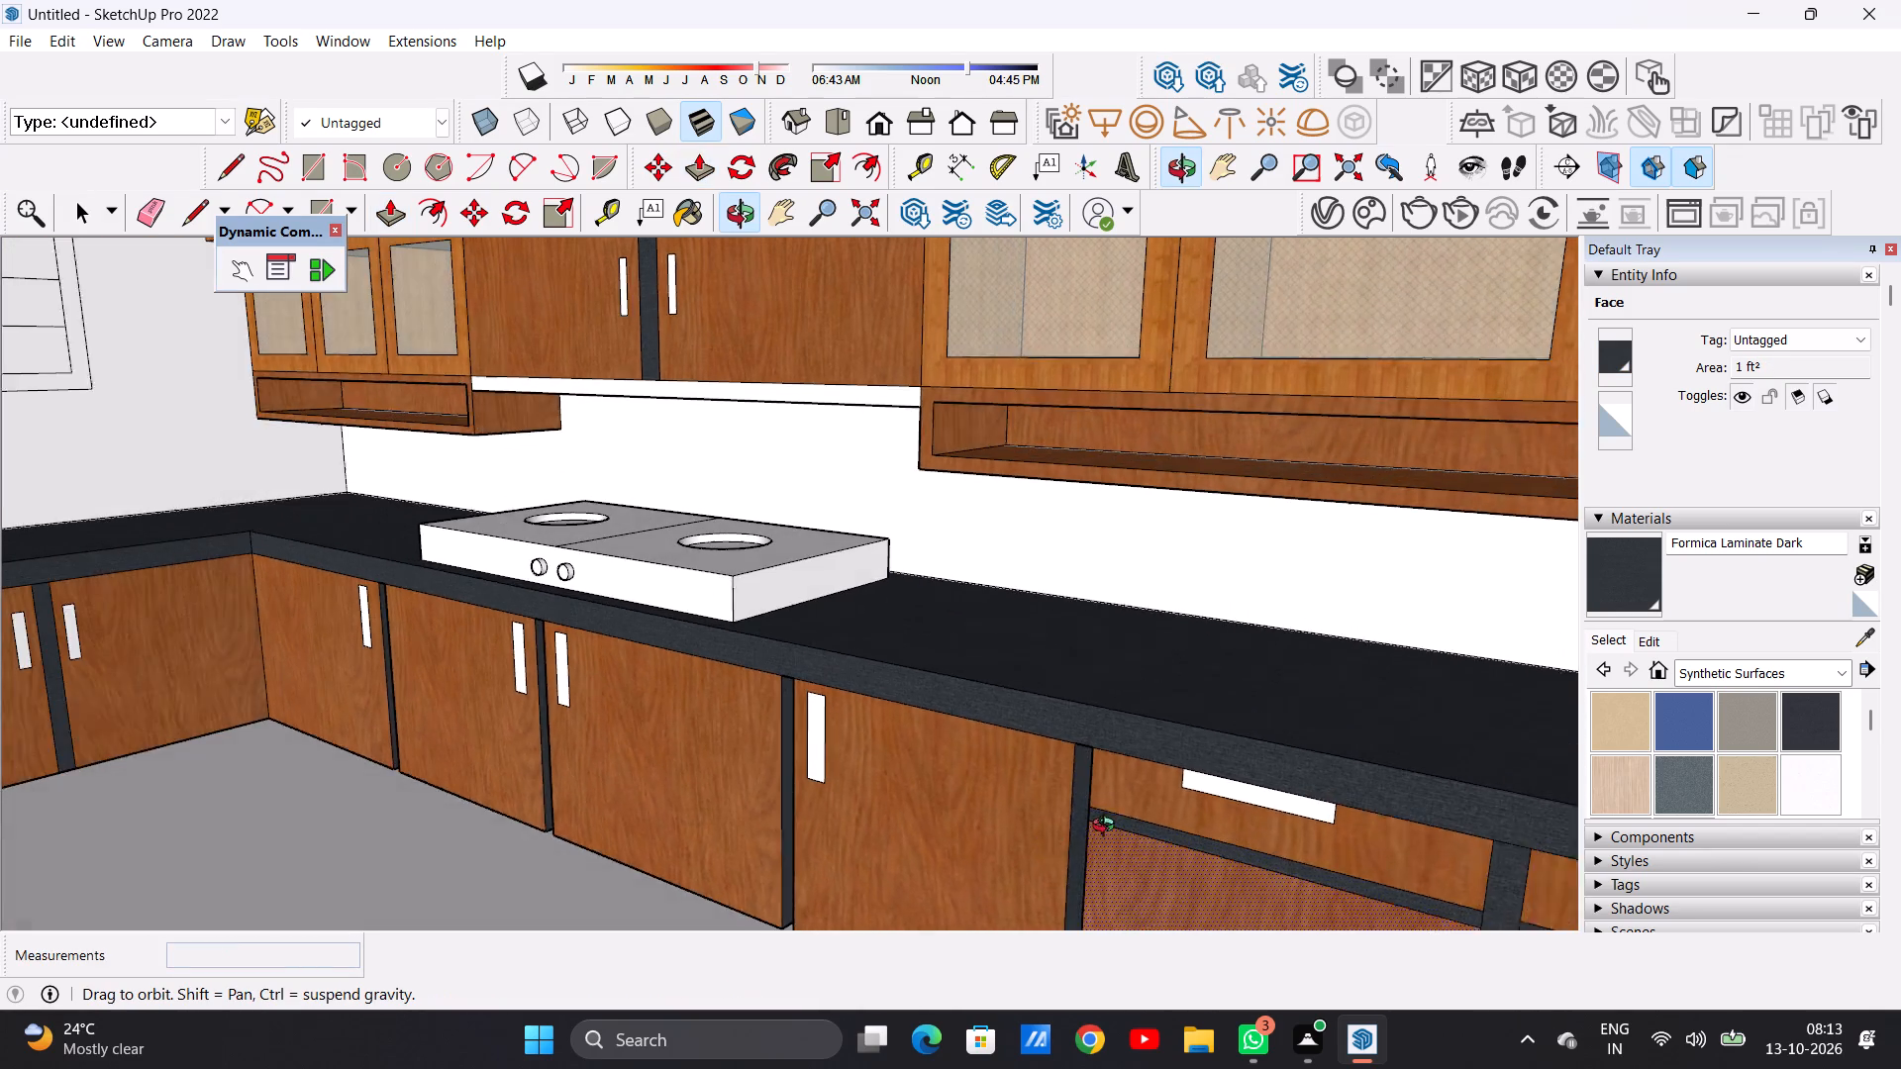
pyautogui.moveTo(1108, 827); pyautogui.dragTo(1067, 831, button='middle')
pyautogui.scroll(-13, 1134, 714)
pyautogui.scroll(5, 1187, 759)
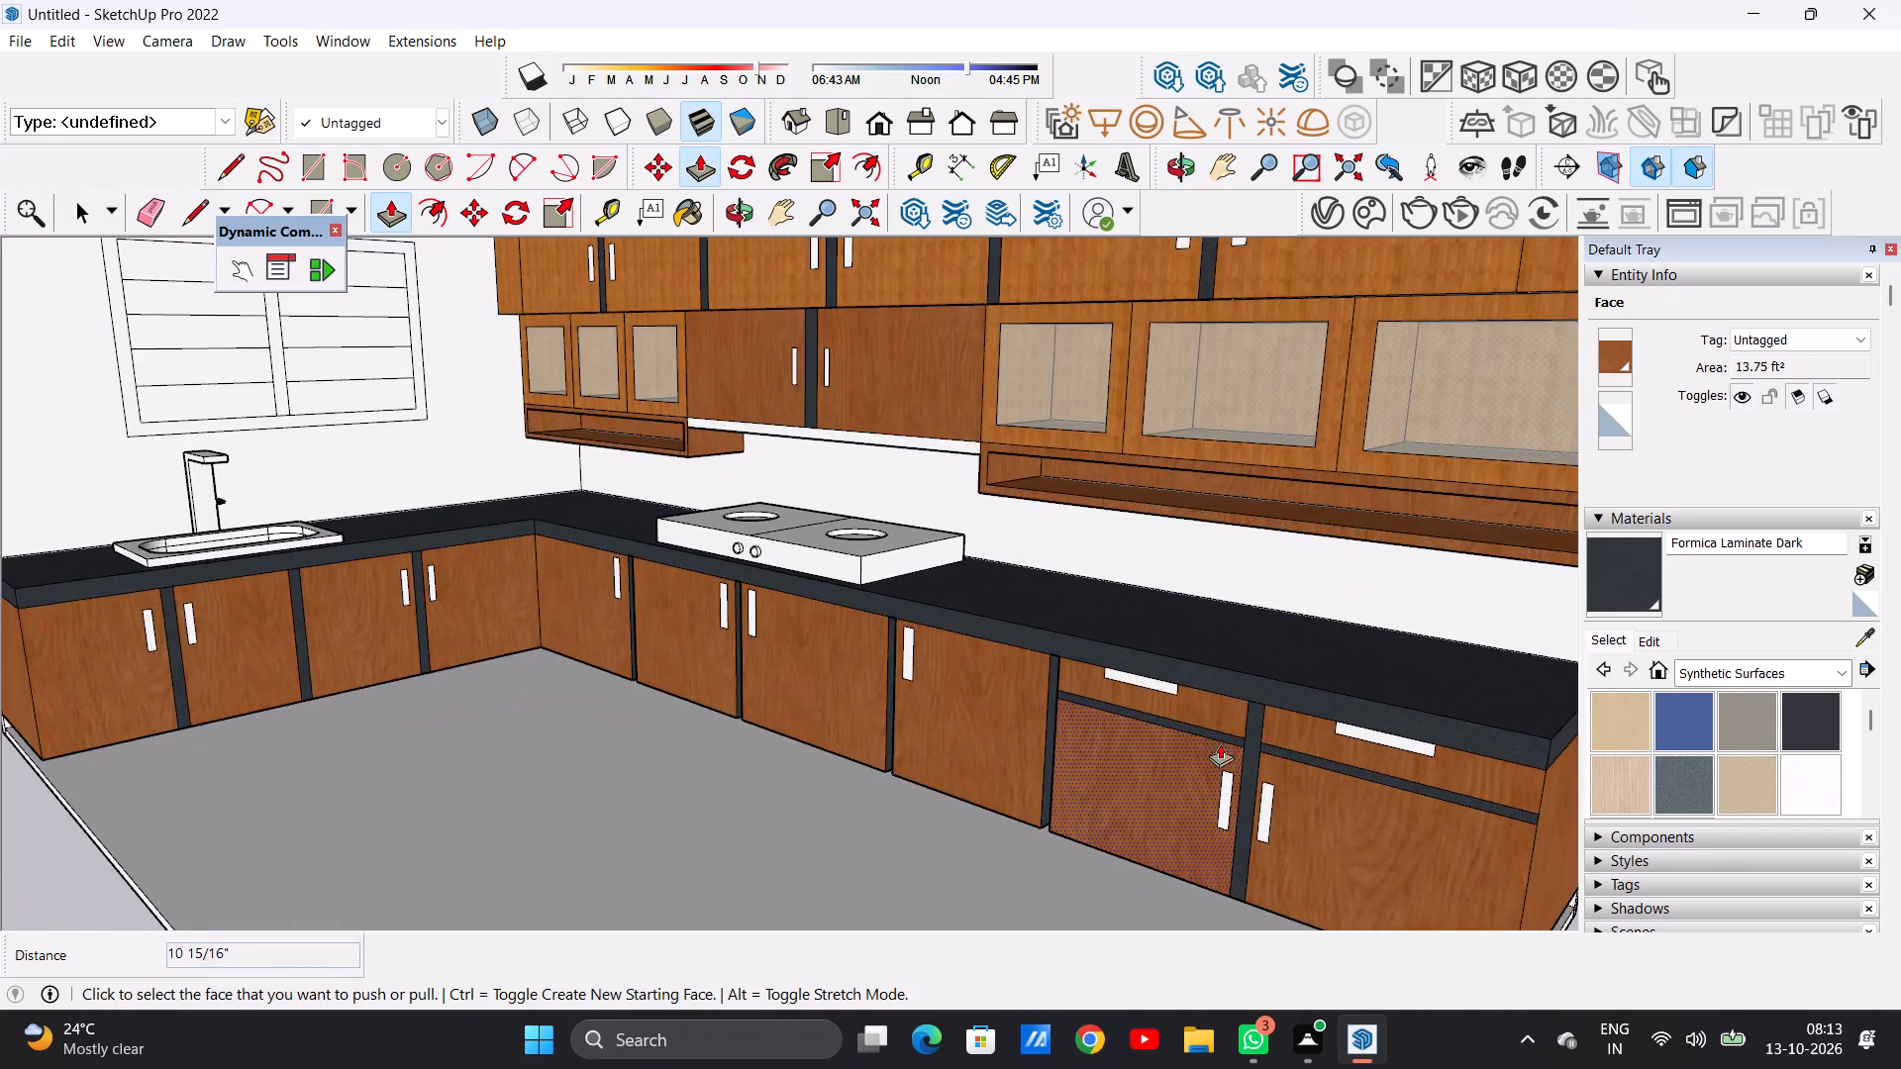
pyautogui.scroll(4, 1220, 743)
pyautogui.scroll(-1, 1236, 740)
pyautogui.scroll(13, 1236, 740)
pyautogui.click(1229, 738)
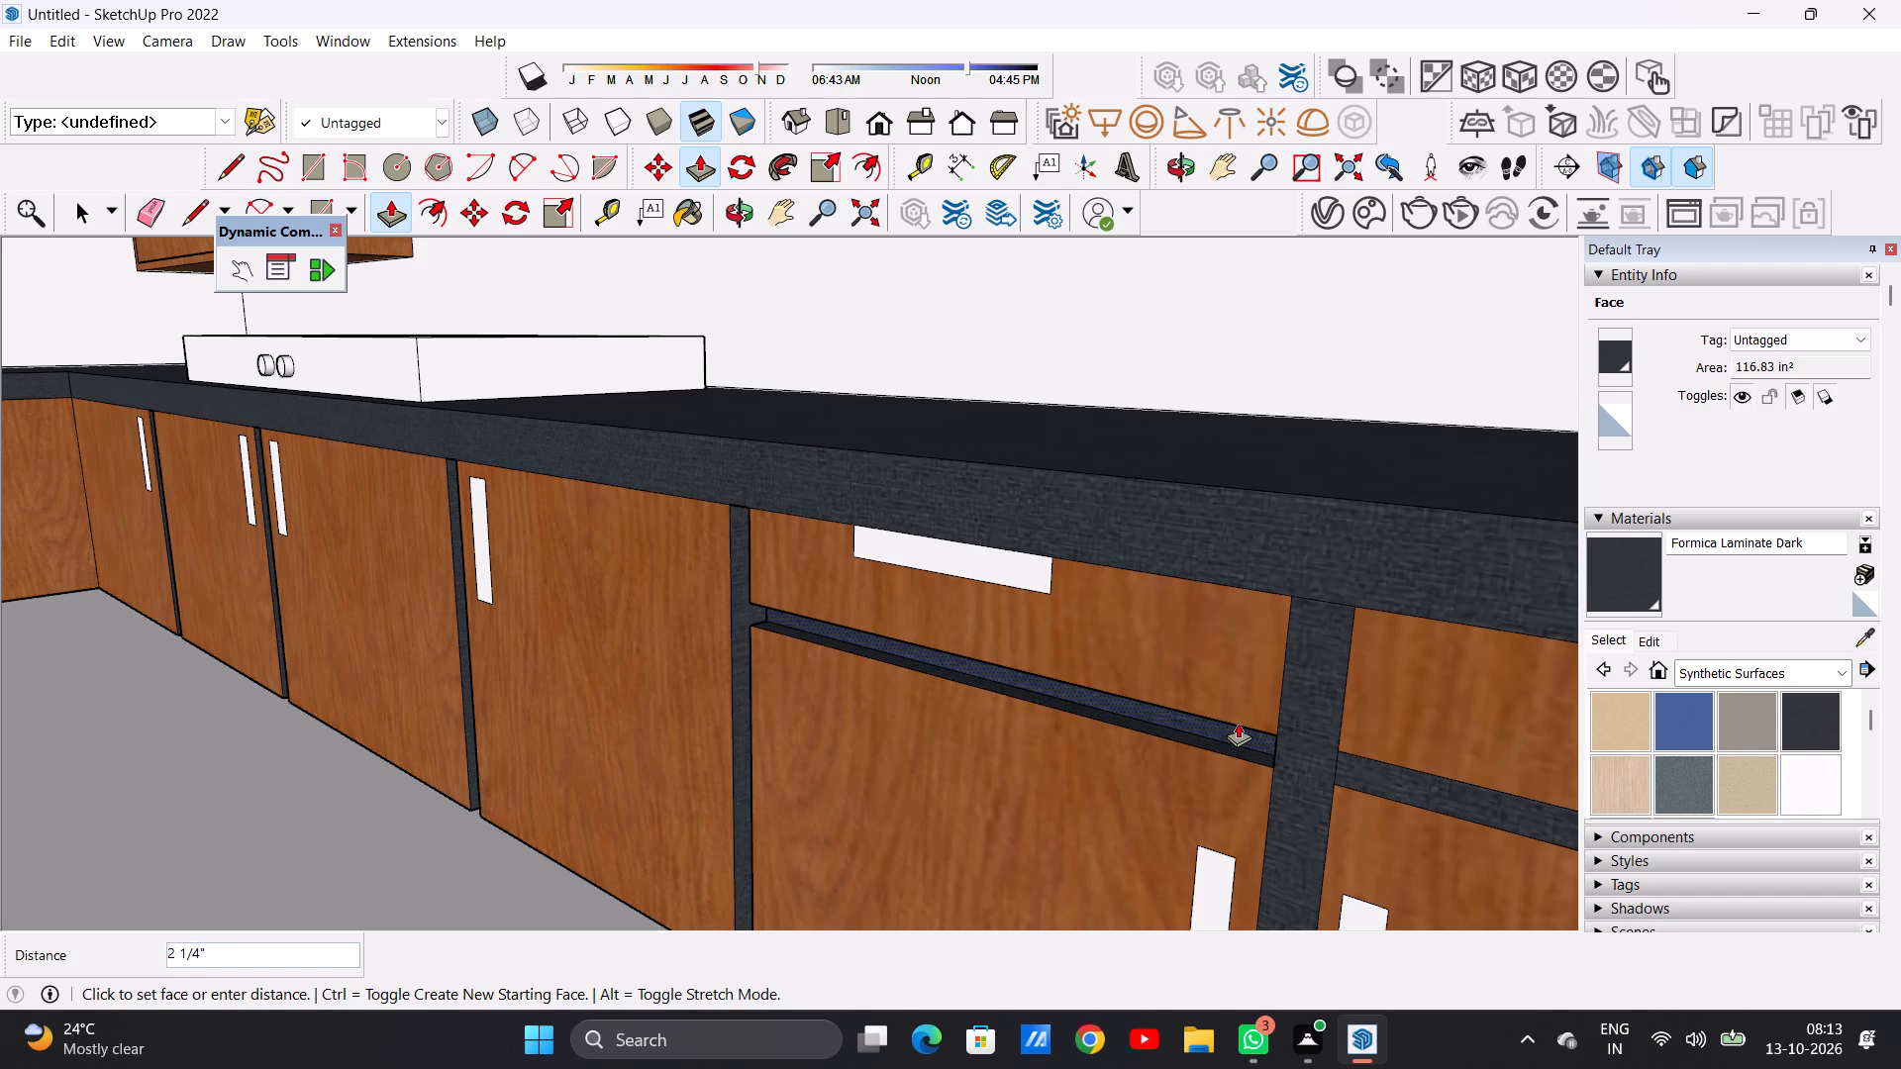
pyautogui.click(1238, 723)
pyautogui.click(1311, 666)
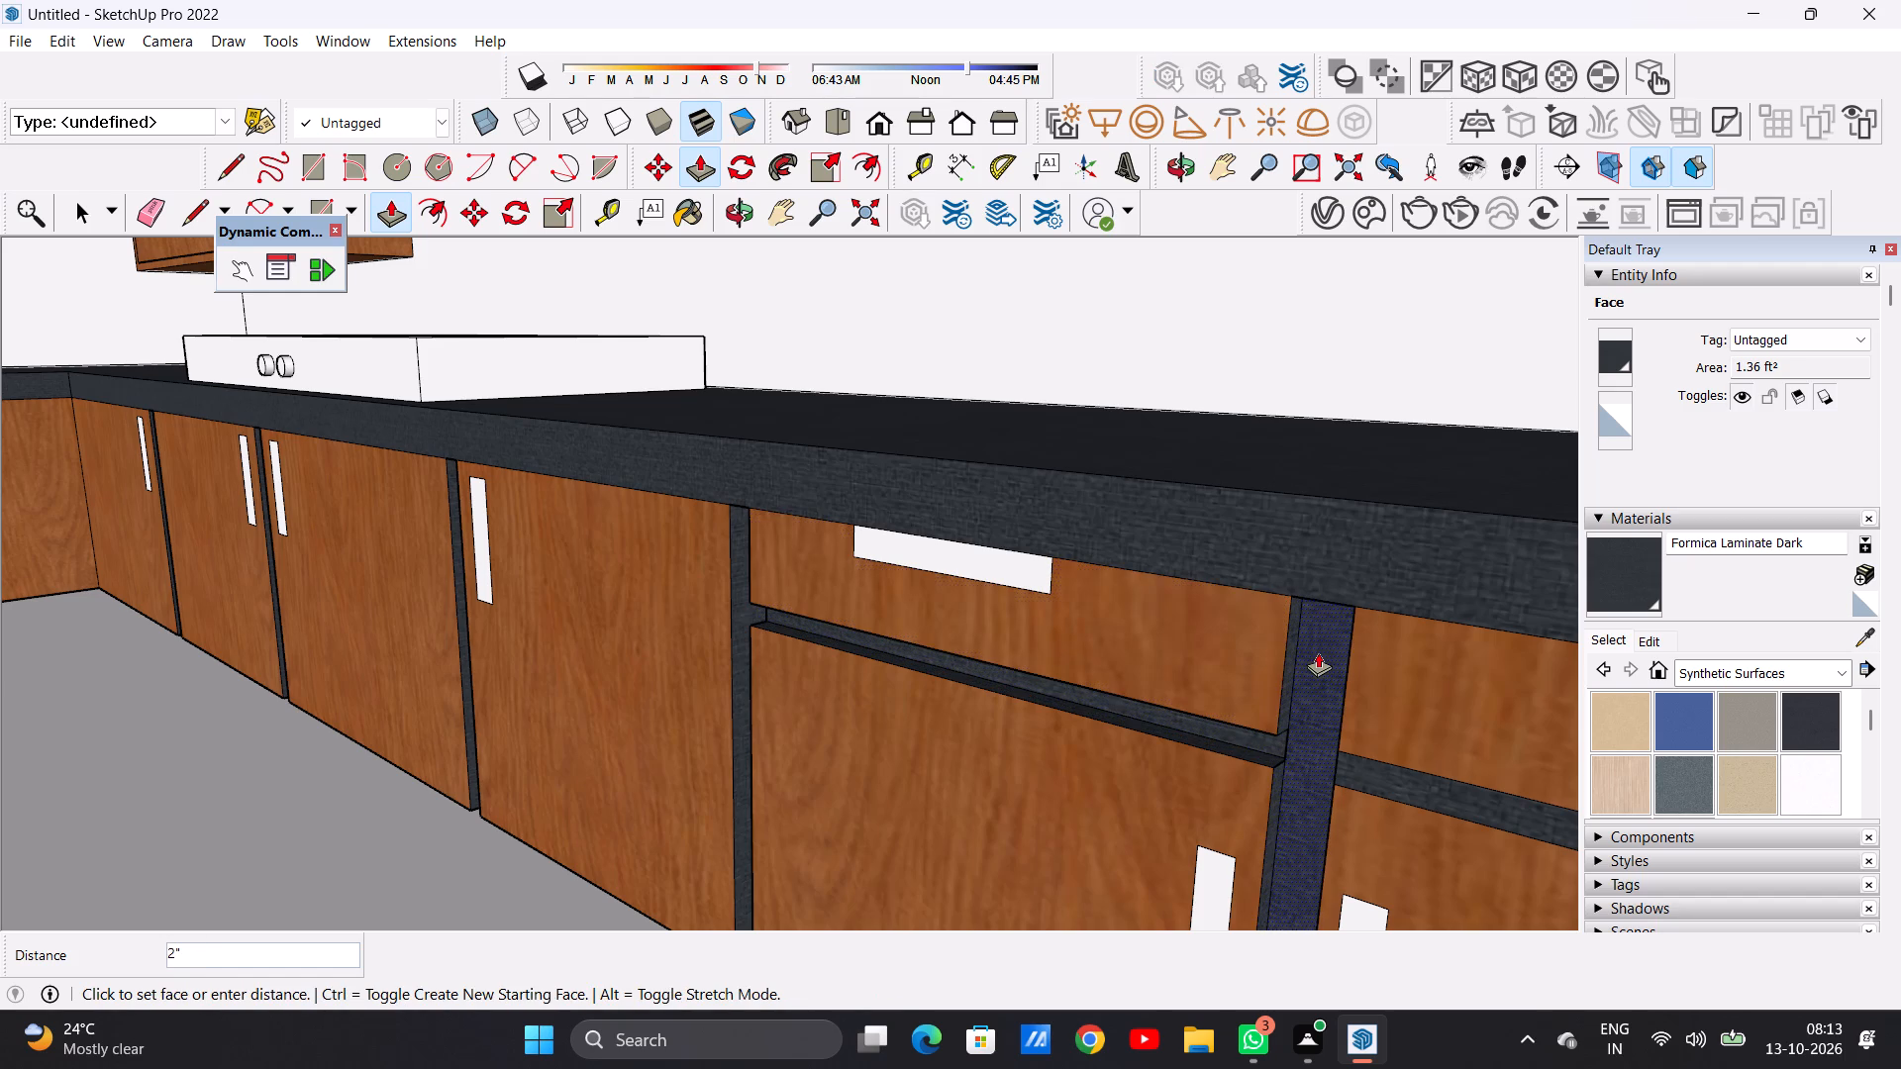
pyautogui.click(1318, 652)
pyautogui.click(1388, 771)
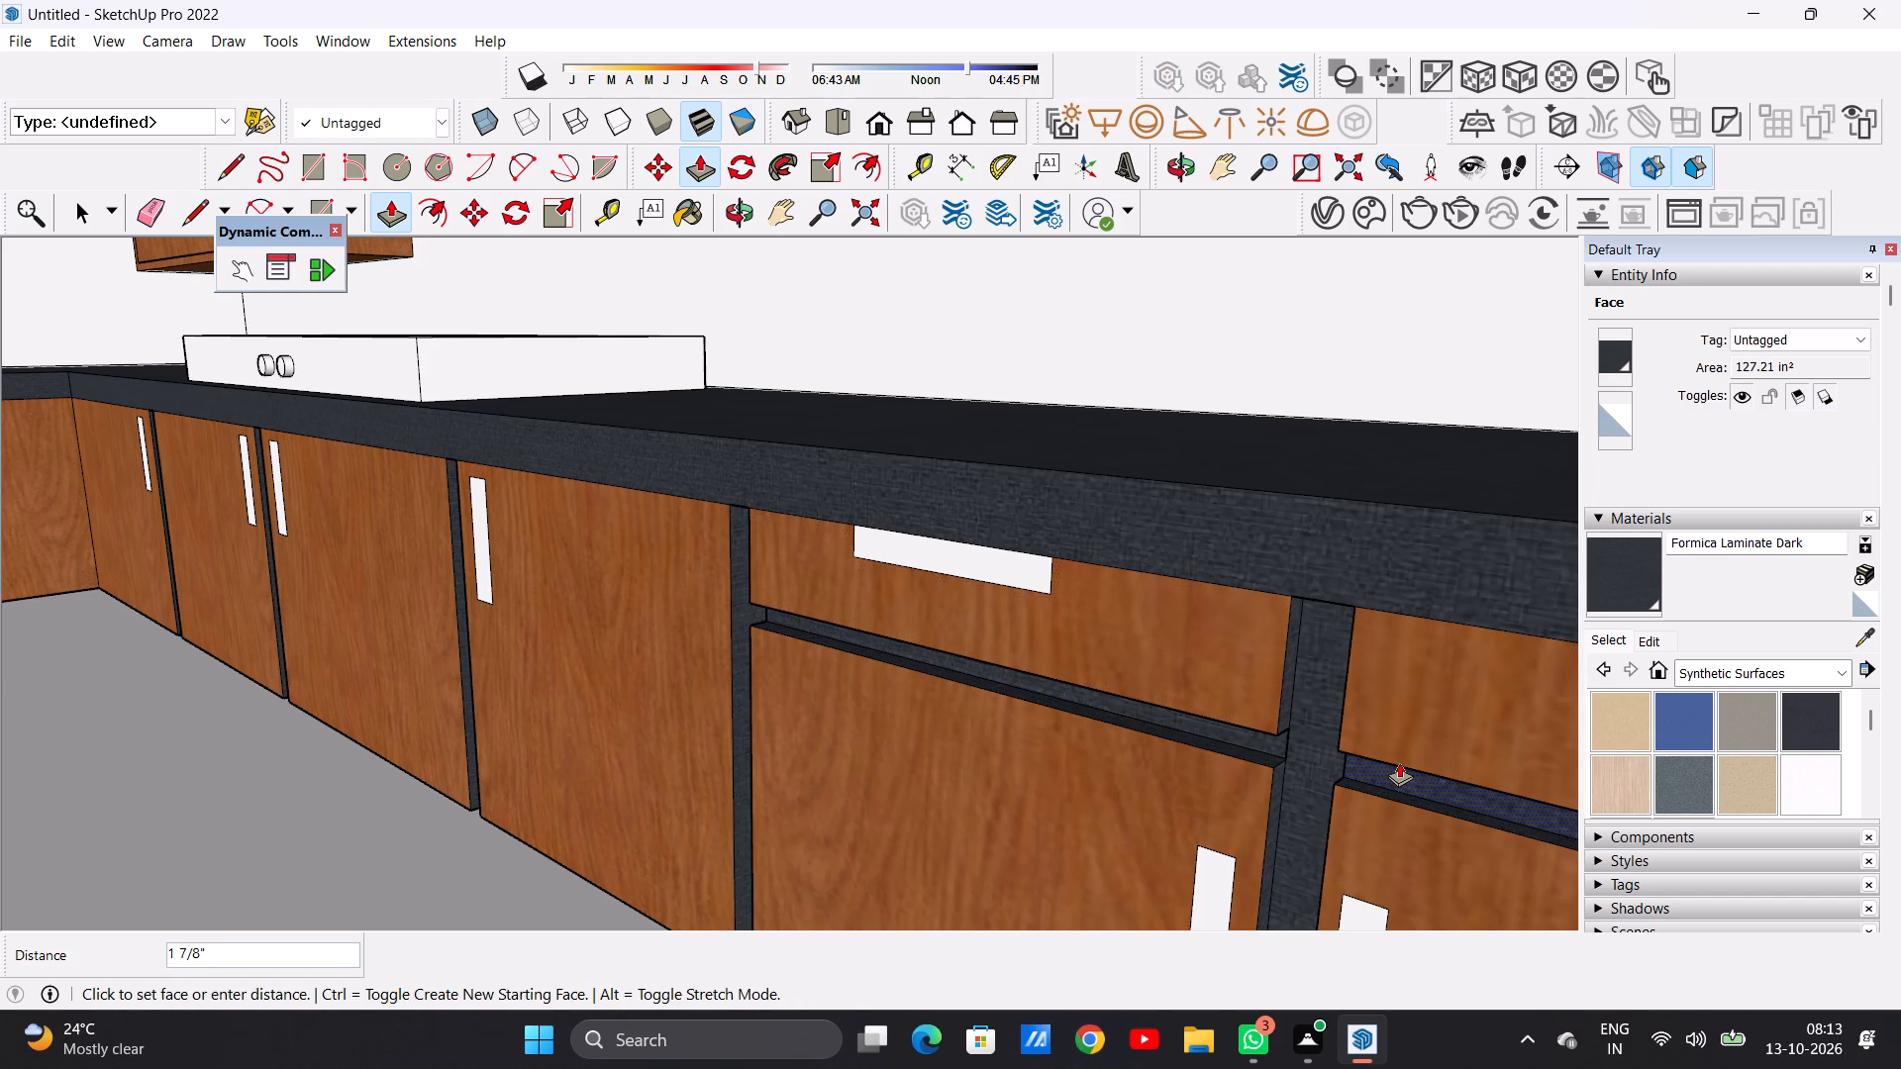
pyautogui.click(1399, 762)
# Push the sink run's base divider strip nearest the corner inward about 15/16" with Push/Pull.
pyautogui.scroll(-20, 1210, 679)
pyautogui.scroll(-5, 1210, 679)
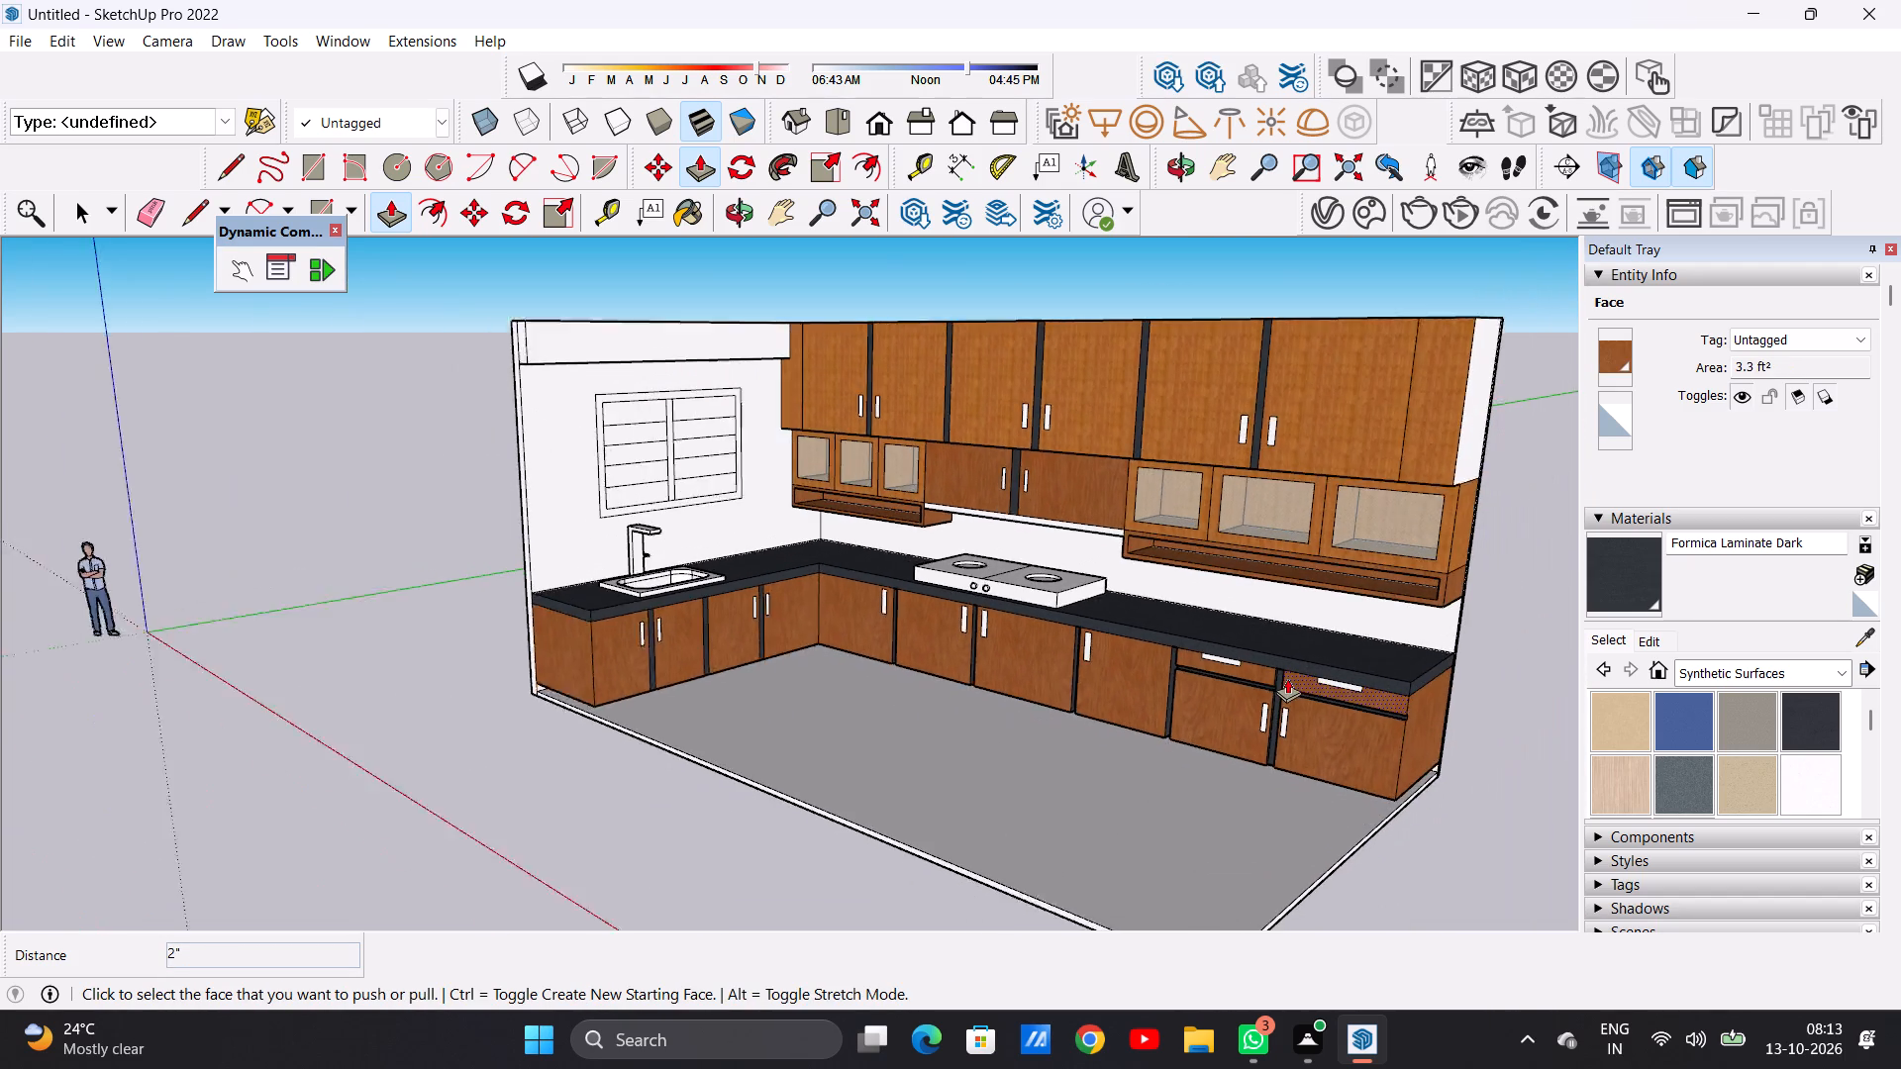
pyautogui.scroll(7, 809, 647)
pyautogui.moveTo(797, 642); pyautogui.dragTo(651, 638, button='middle')
pyautogui.scroll(-1, 773, 554)
pyautogui.scroll(1, 775, 552)
pyautogui.scroll(-1, 779, 551)
pyautogui.scroll(2, 782, 550)
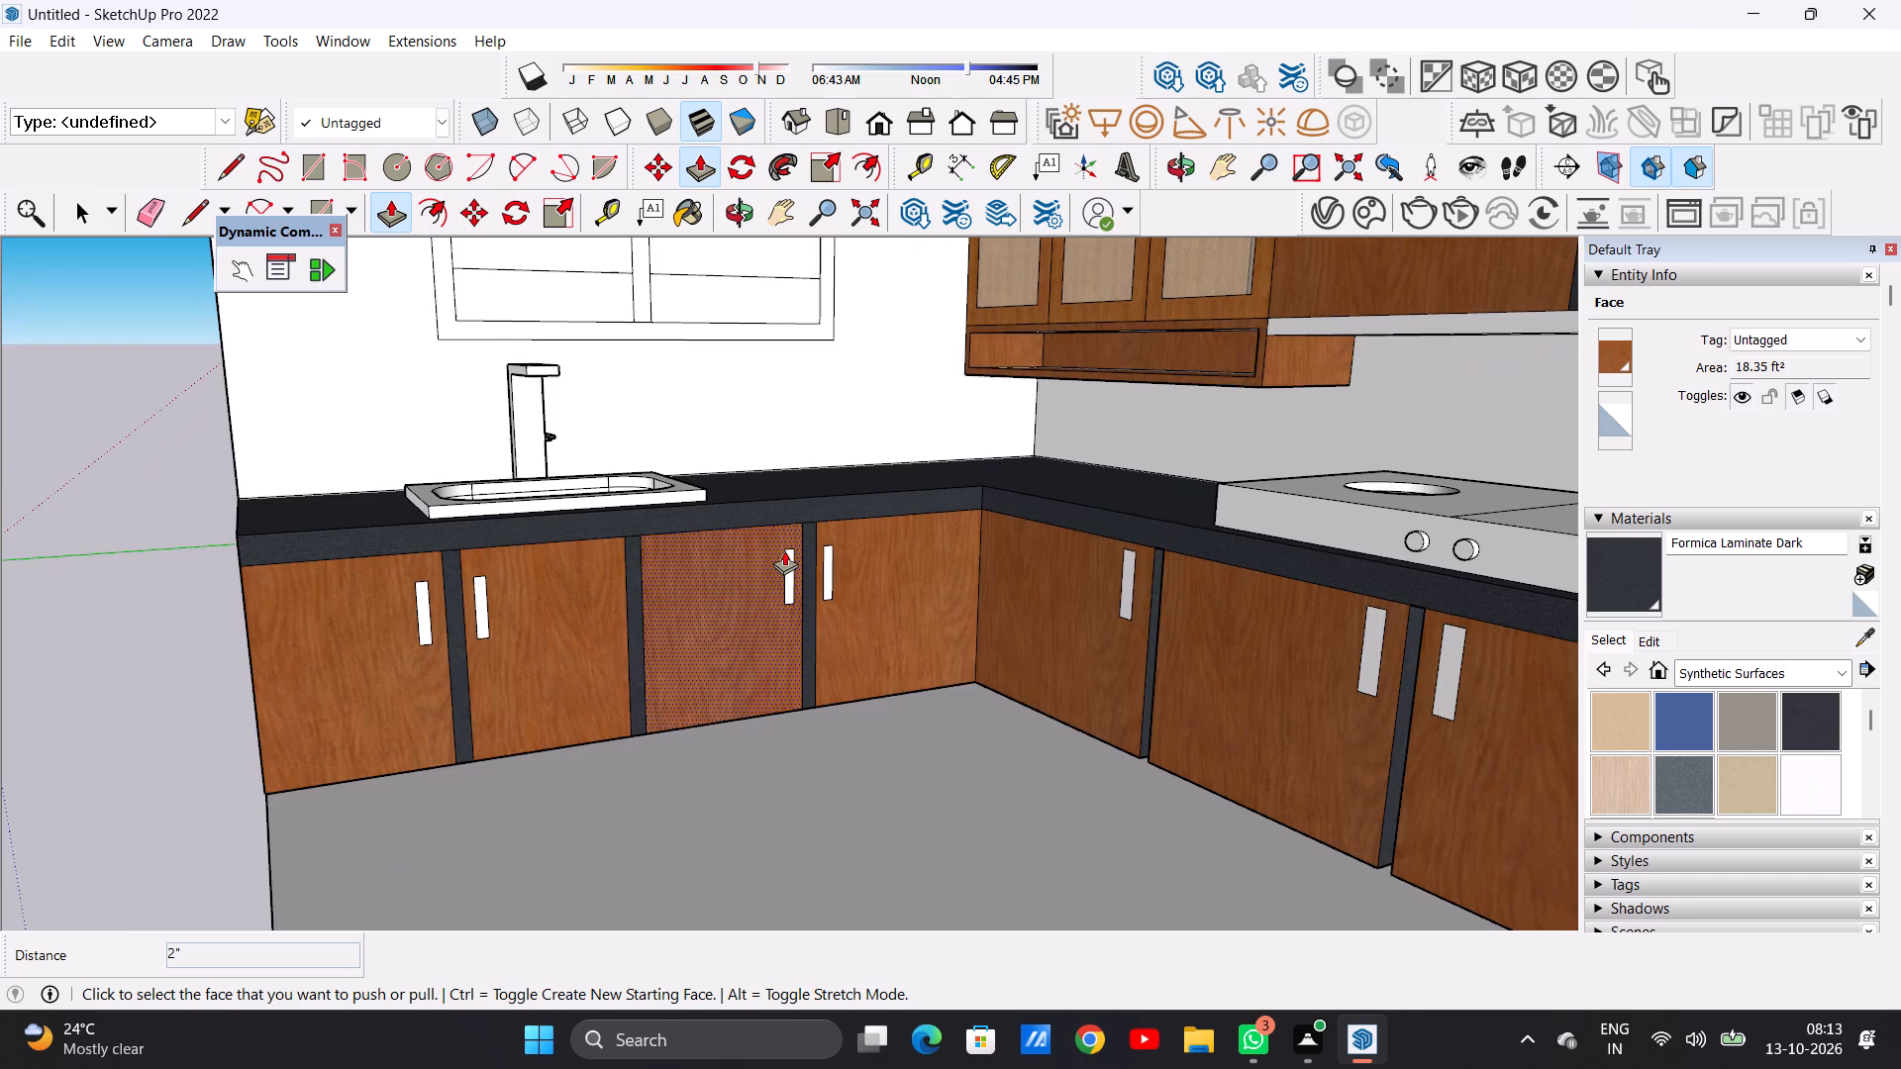
pyautogui.scroll(16, 784, 550)
pyautogui.click(822, 557)
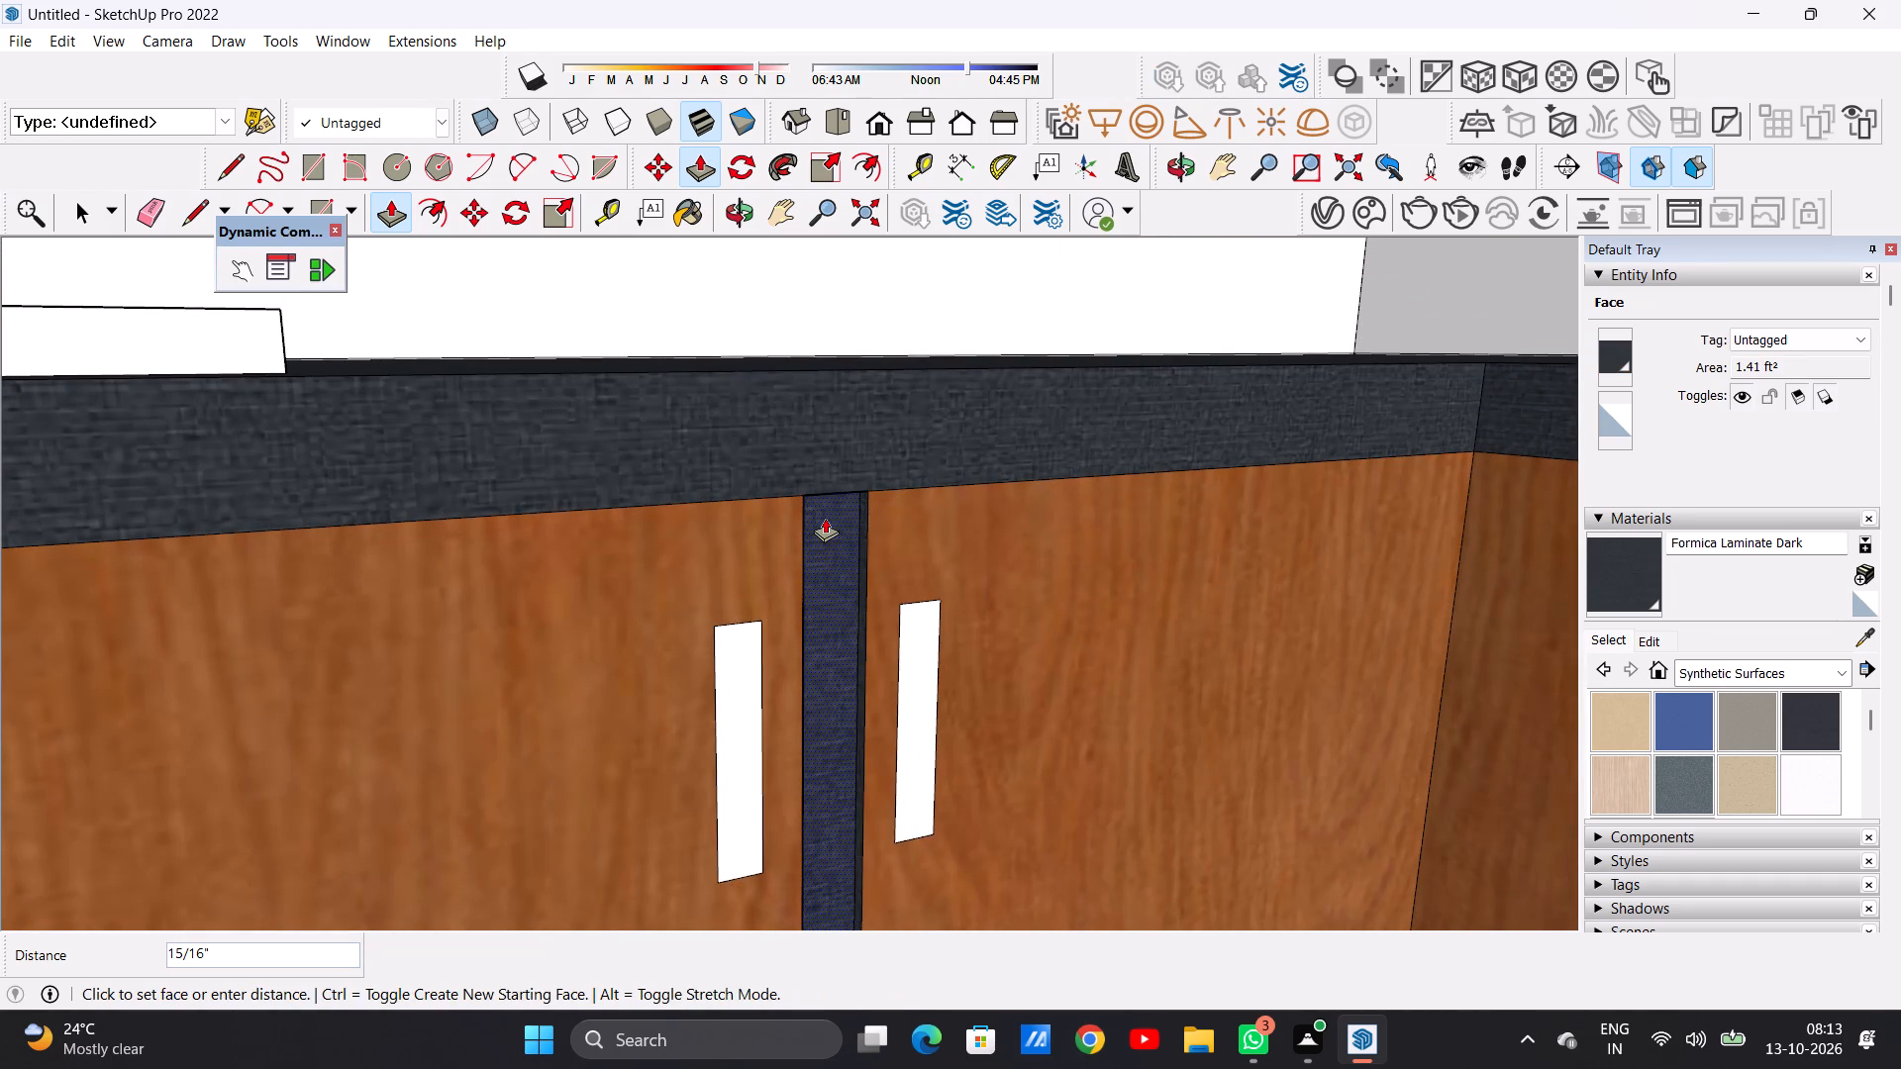
pyautogui.click(825, 518)
# Push the sink run's middle base divider strip inward about 4" with Push/Pull.
pyautogui.scroll(-4, 853, 595)
pyautogui.scroll(1, 853, 595)
pyautogui.scroll(-7, 853, 595)
pyautogui.moveTo(590, 638); pyautogui.dragTo(523, 671, button='middle')
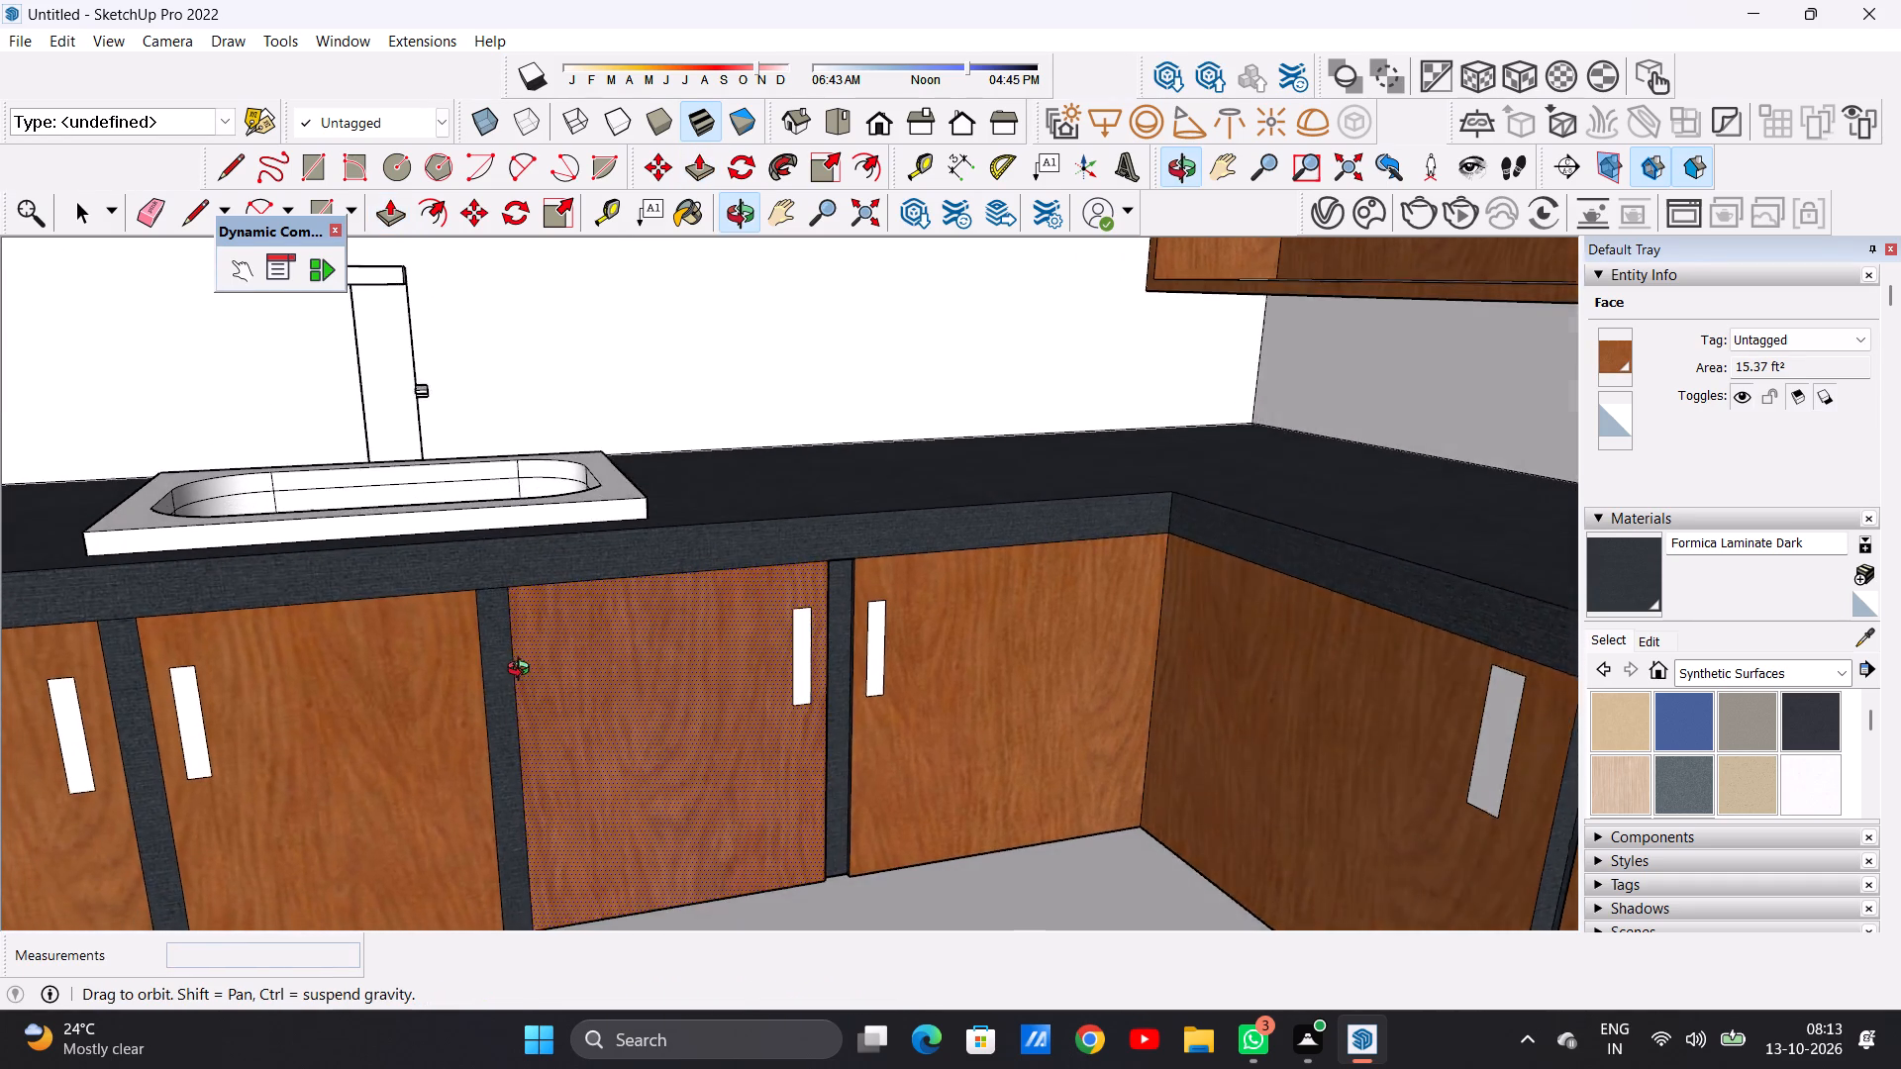
pyautogui.moveTo(523, 671); pyautogui.dragTo(494, 693, button='middle')
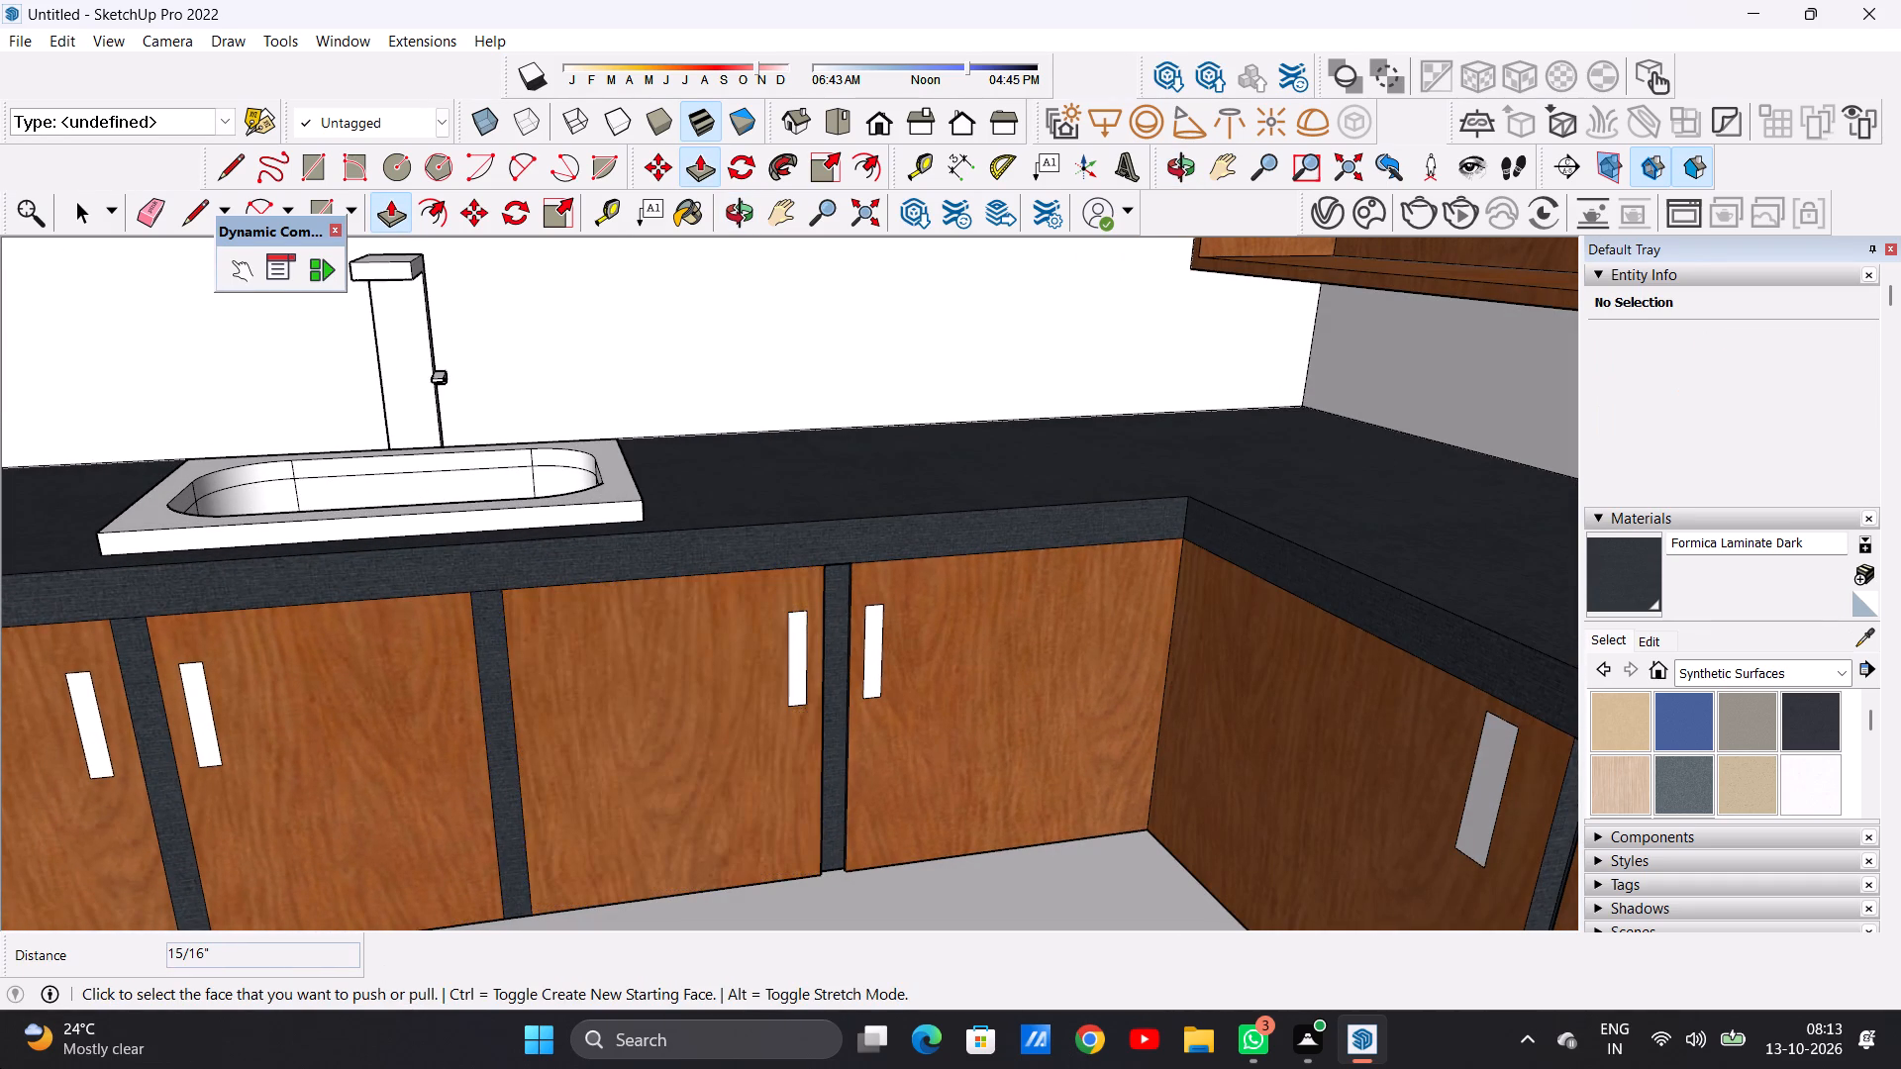
pyautogui.scroll(7, 492, 675)
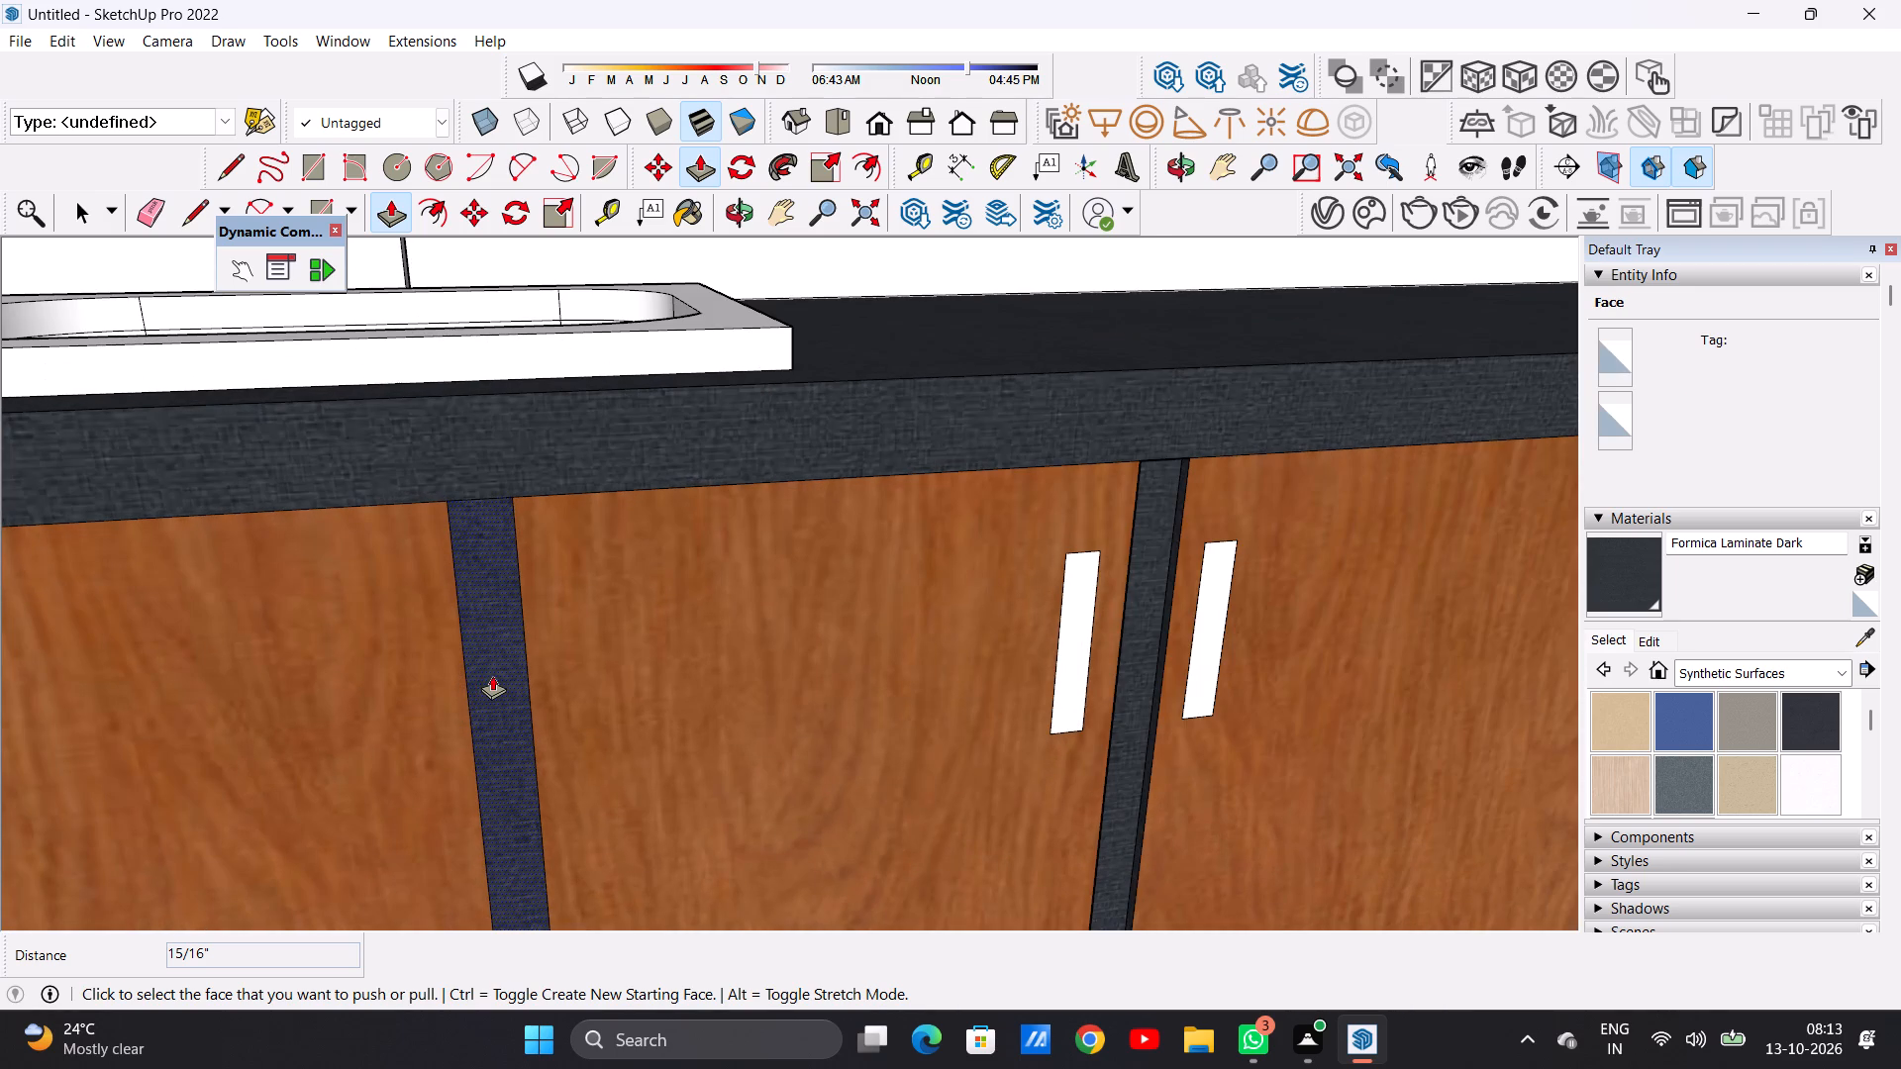
pyautogui.click(492, 675)
pyautogui.click(491, 652)
# Push the sink run's remaining base divider strip, farthest from the corner, inward about 2 7/8".
pyautogui.scroll(-7, 542, 681)
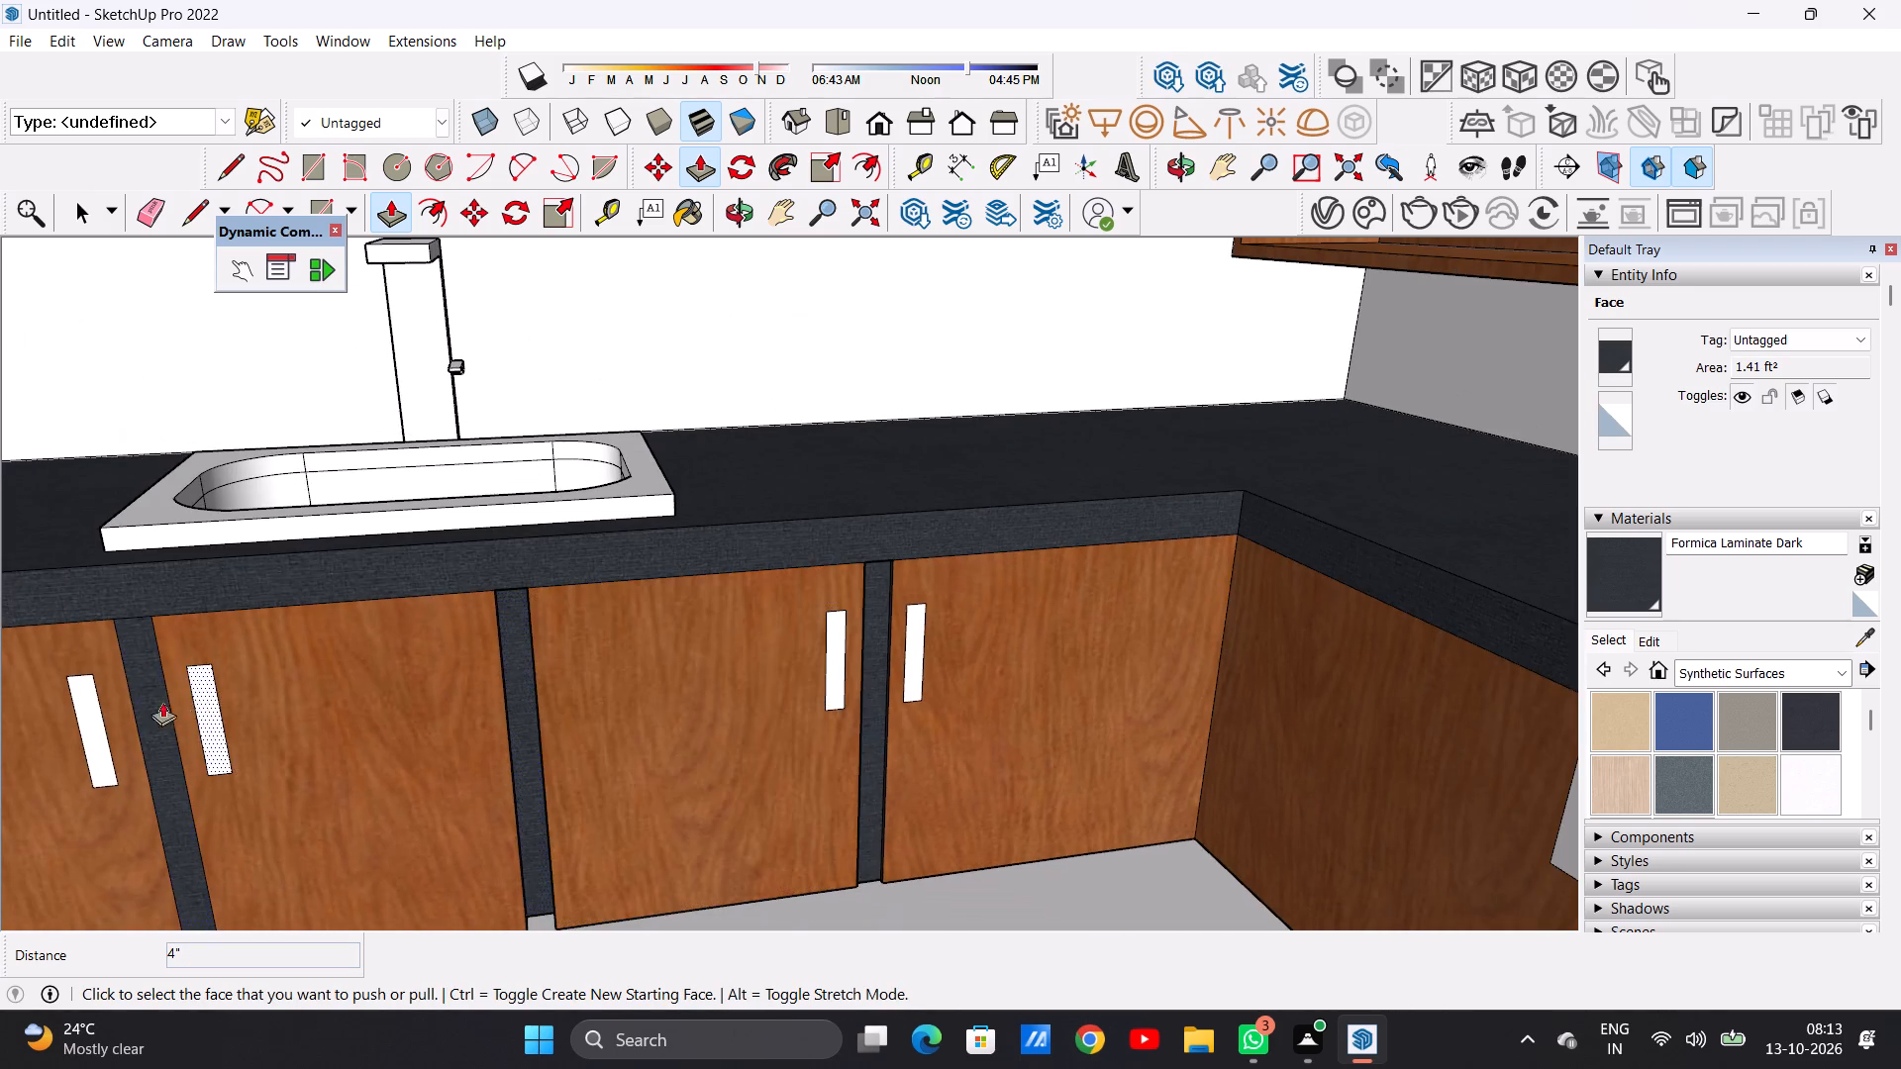
pyautogui.scroll(5, 129, 704)
pyautogui.click(163, 704)
pyautogui.click(169, 686)
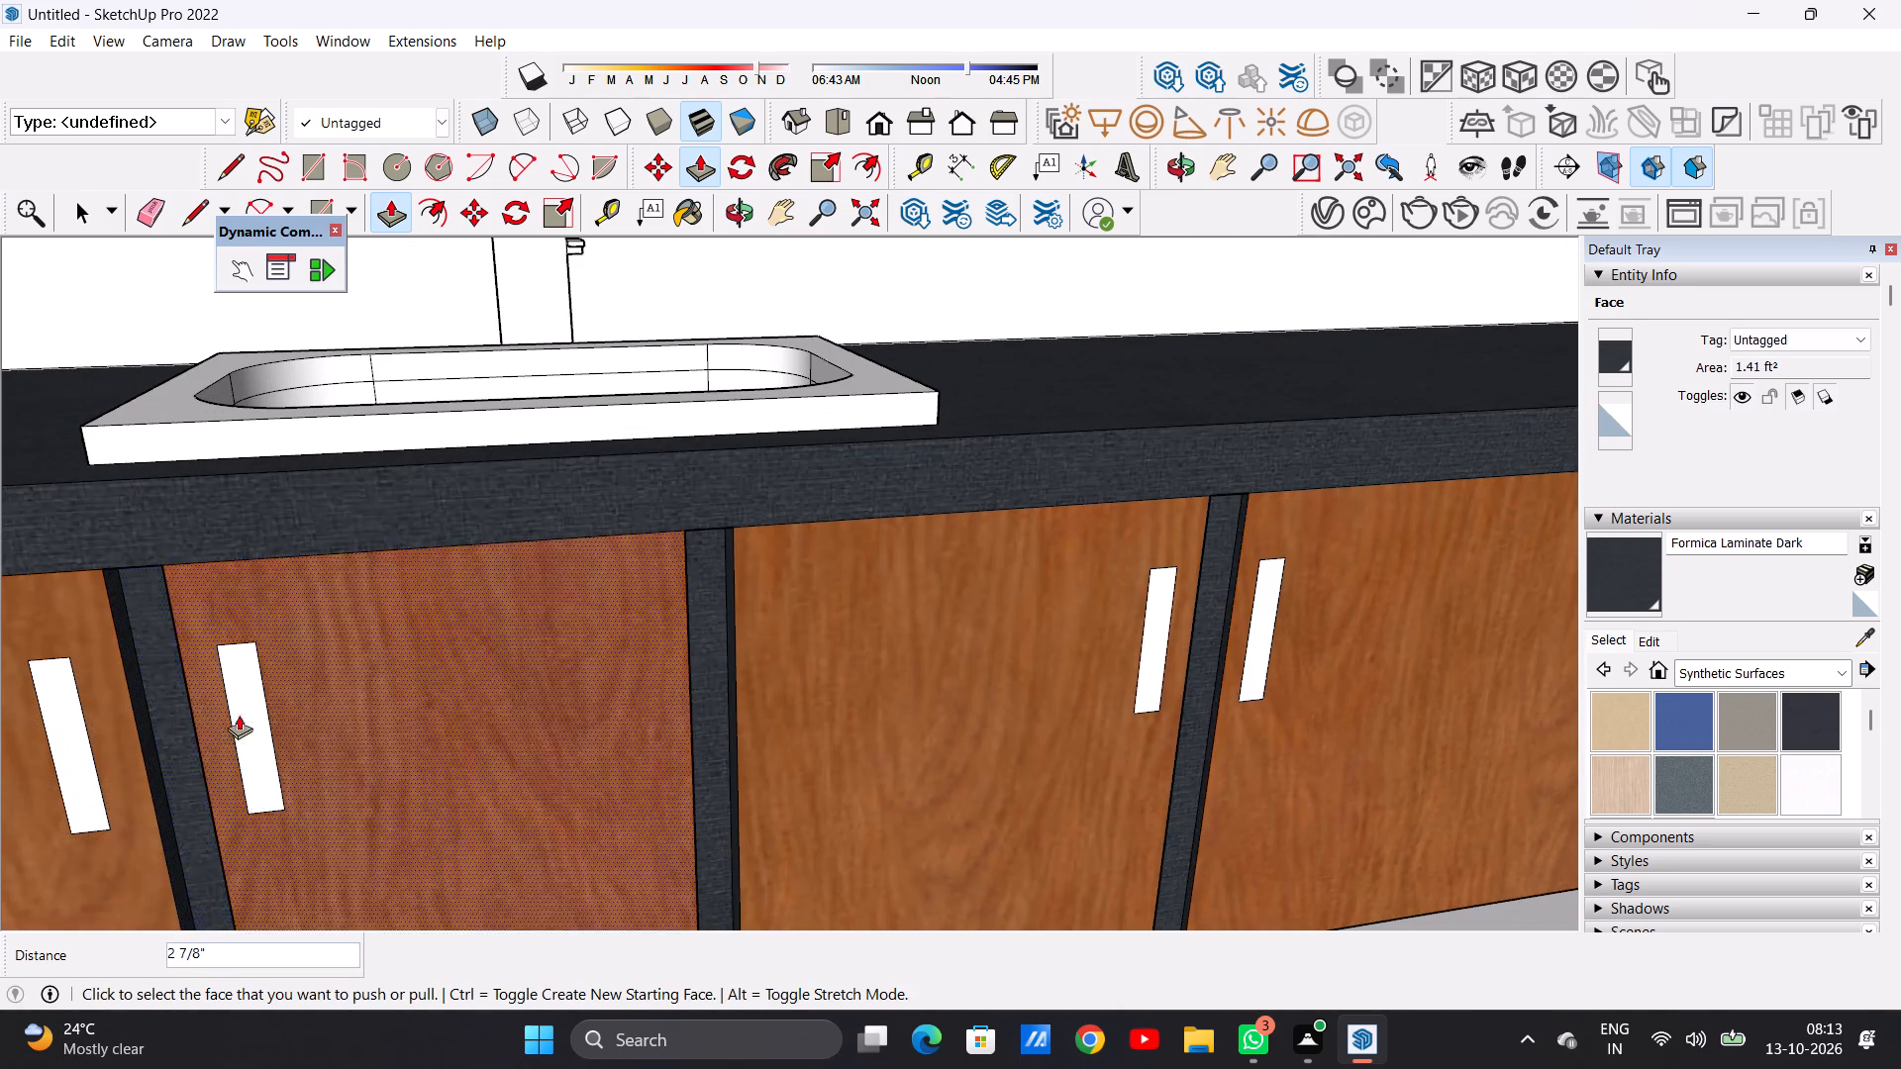
# Push the two tall wall cabinet divider strips nearest the sink wall inward, the first about 5 5/8" and the second about 3 5/8".
pyautogui.scroll(-20, 402, 752)
pyautogui.scroll(-3, 402, 752)
pyautogui.moveTo(514, 764); pyautogui.dragTo(925, 702, button='middle')
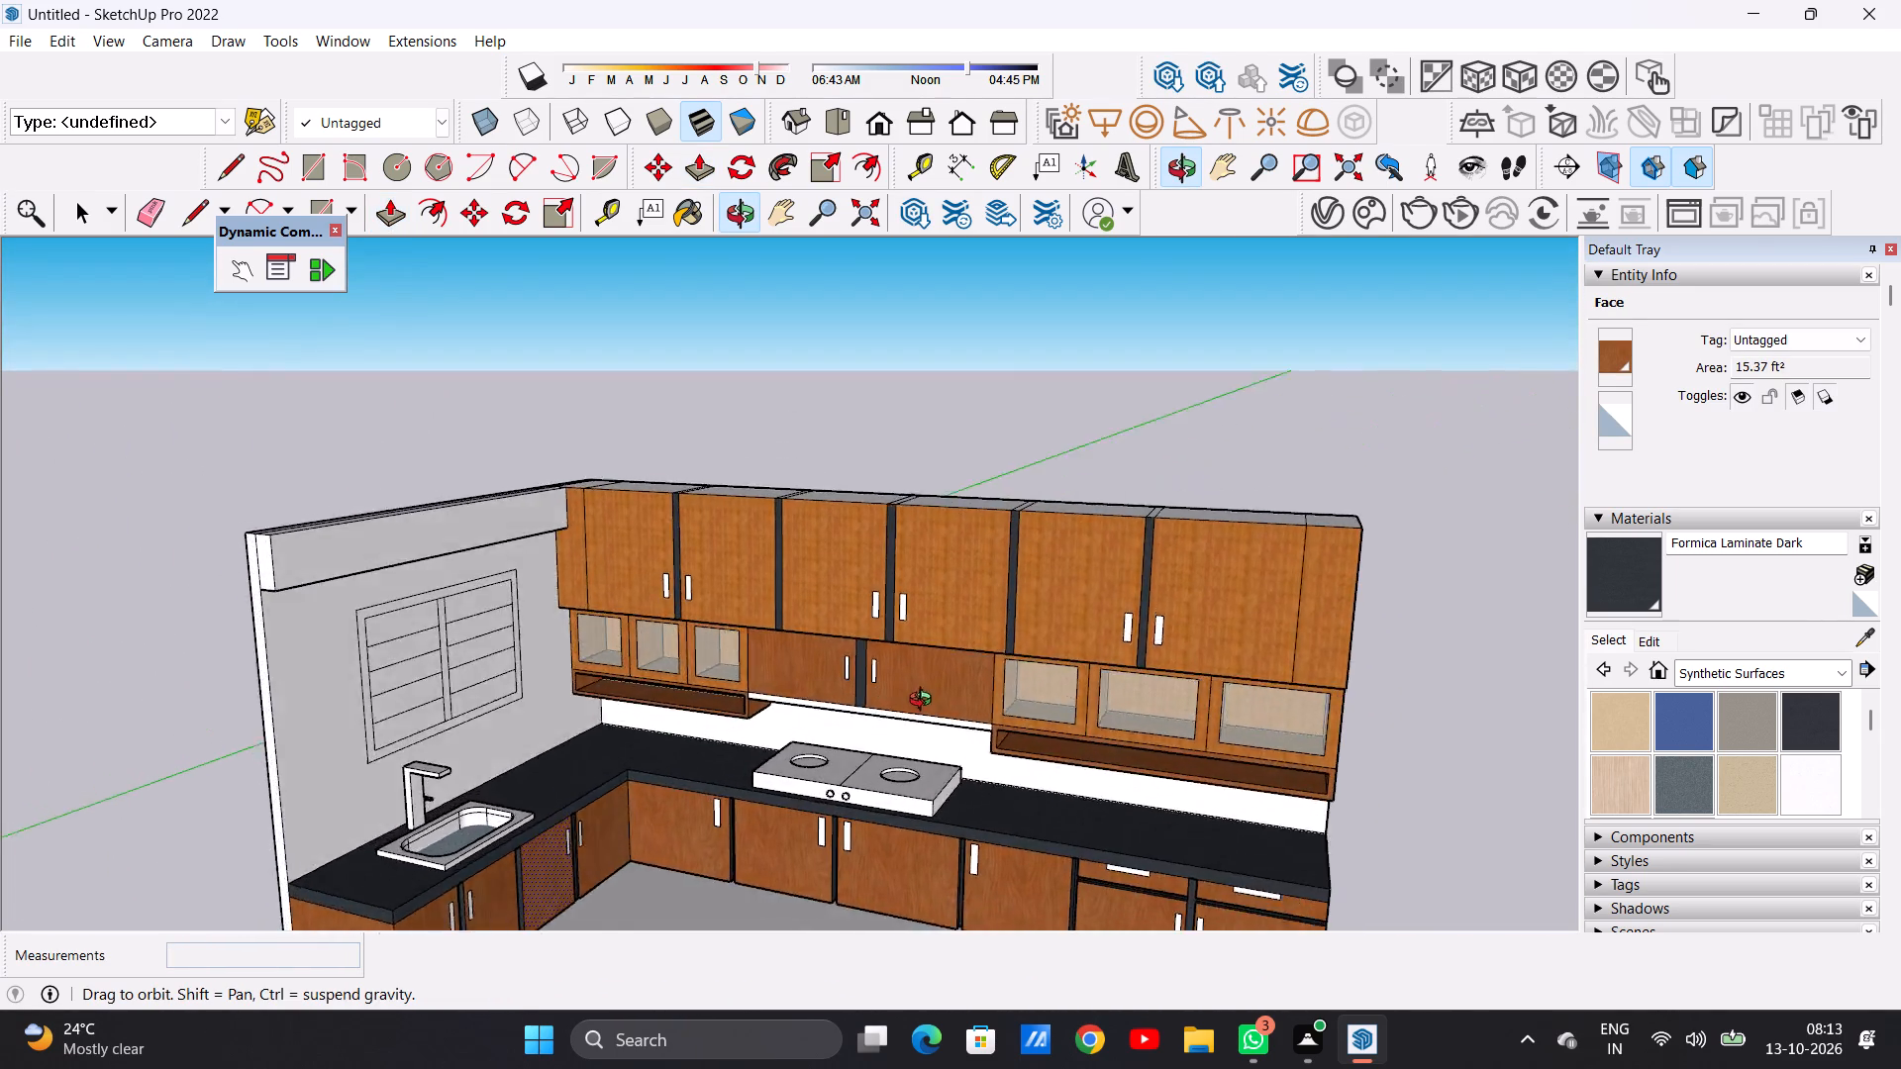
pyautogui.moveTo(925, 702); pyautogui.dragTo(1040, 709, button='middle')
pyautogui.scroll(14, 685, 510)
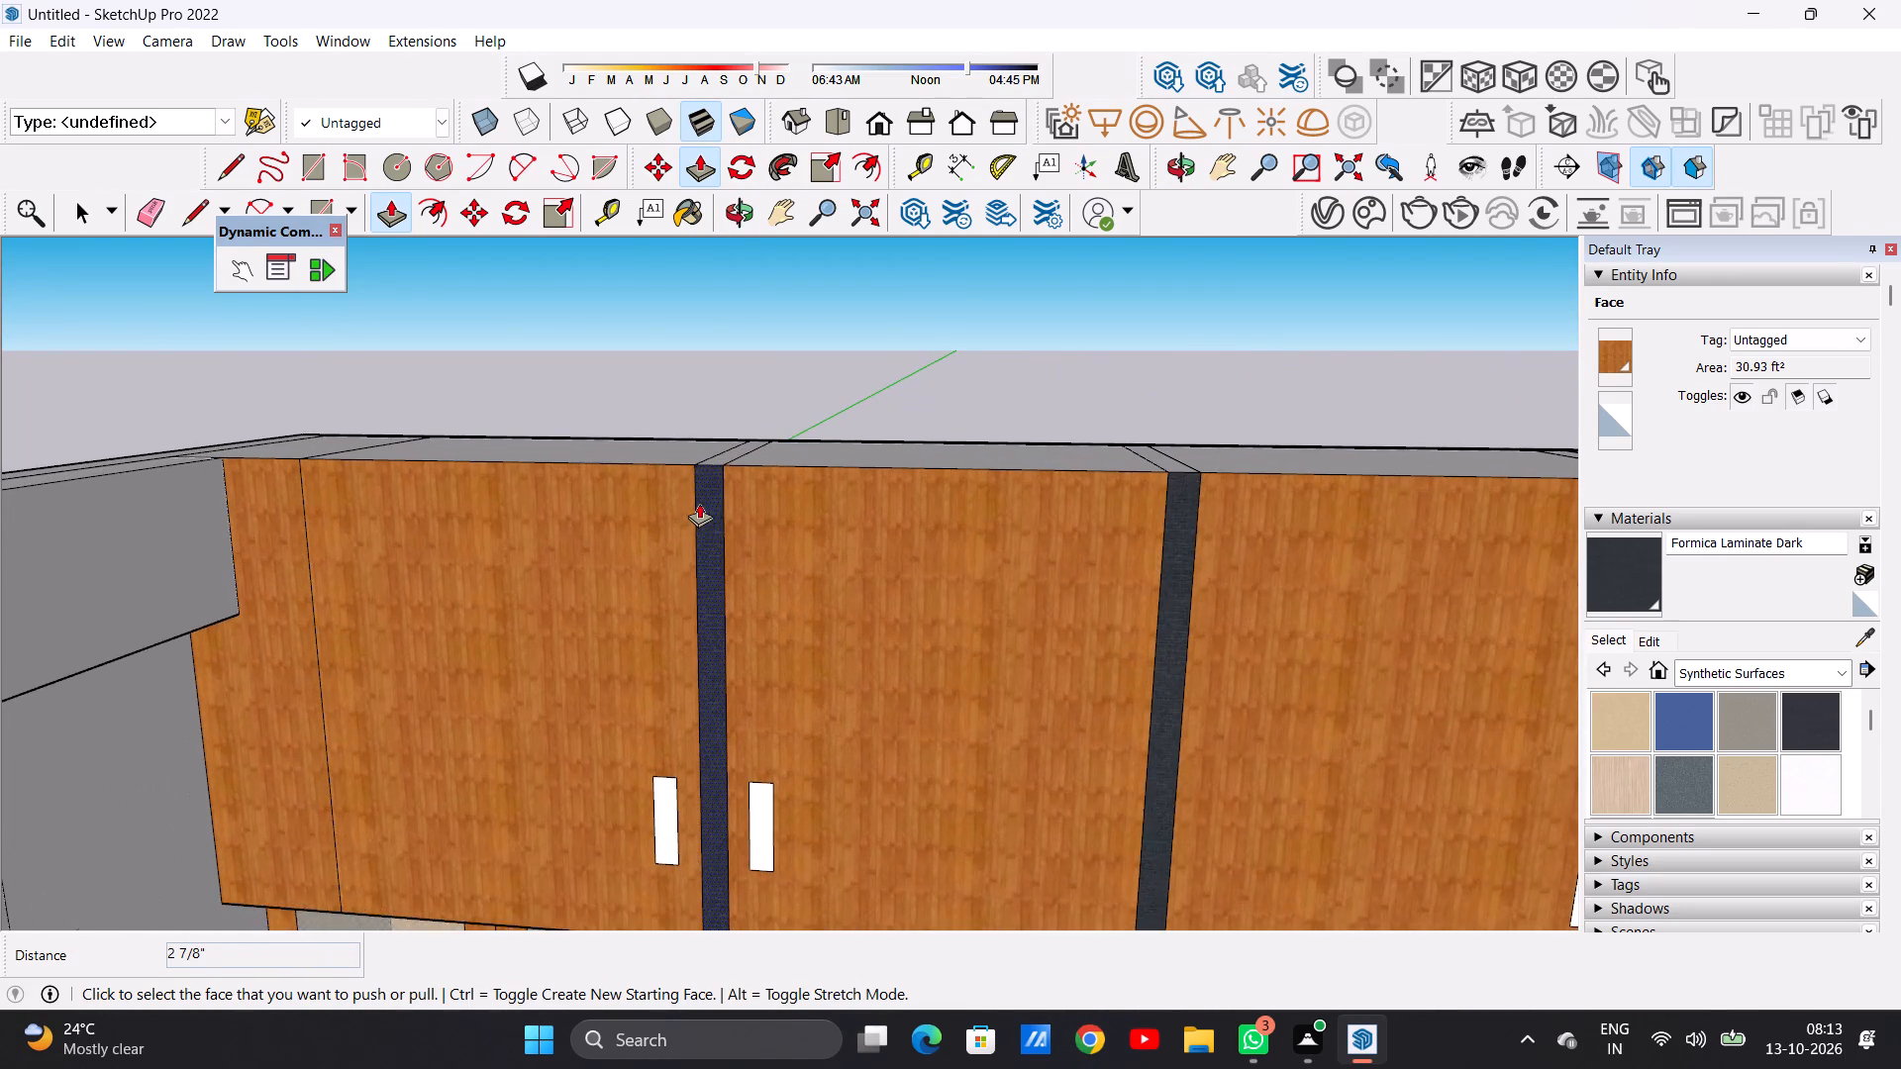
pyautogui.click(713, 496)
pyautogui.click(718, 483)
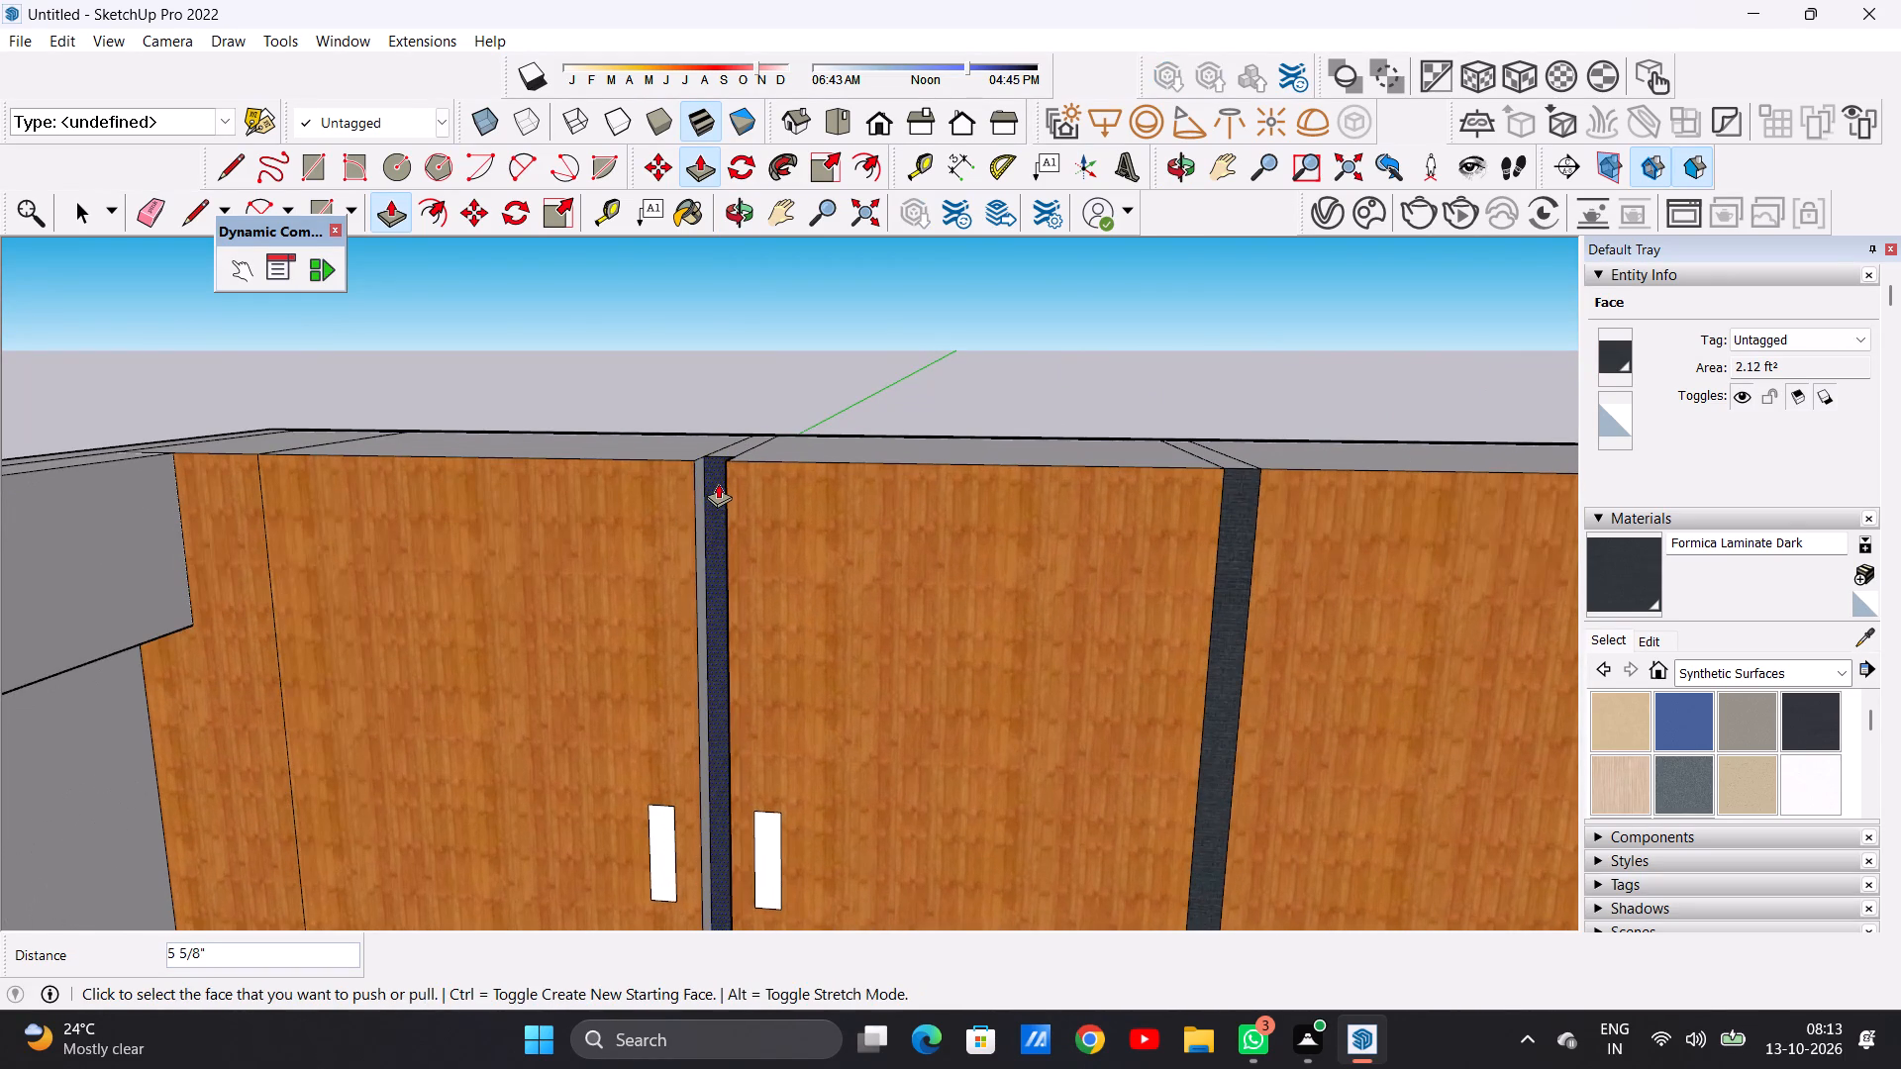
pyautogui.click(1240, 539)
pyautogui.click(1240, 525)
# Push the fourth divider strip from the sink wall between the tall wall cabinet doors inward about 6 7/16".
pyautogui.scroll(-6, 691, 593)
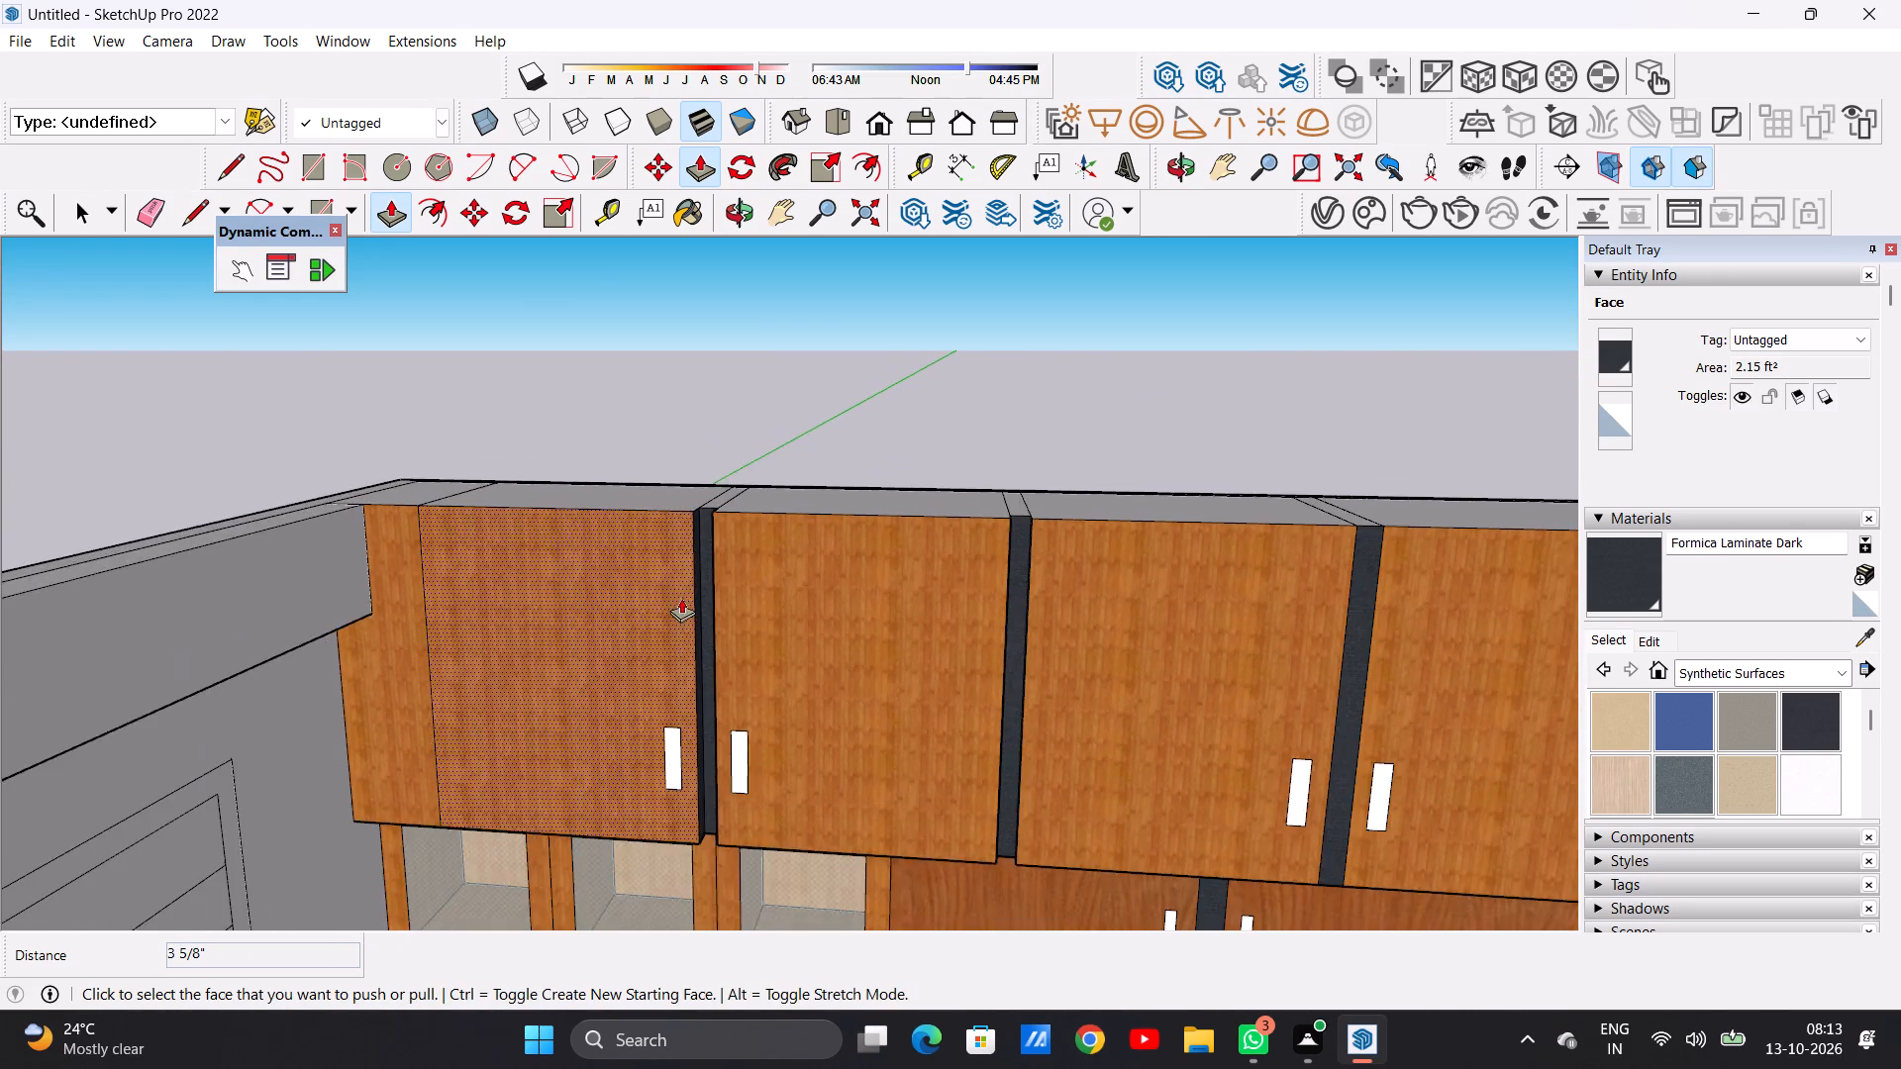
pyautogui.scroll(-14, 681, 598)
pyautogui.scroll(4, 949, 570)
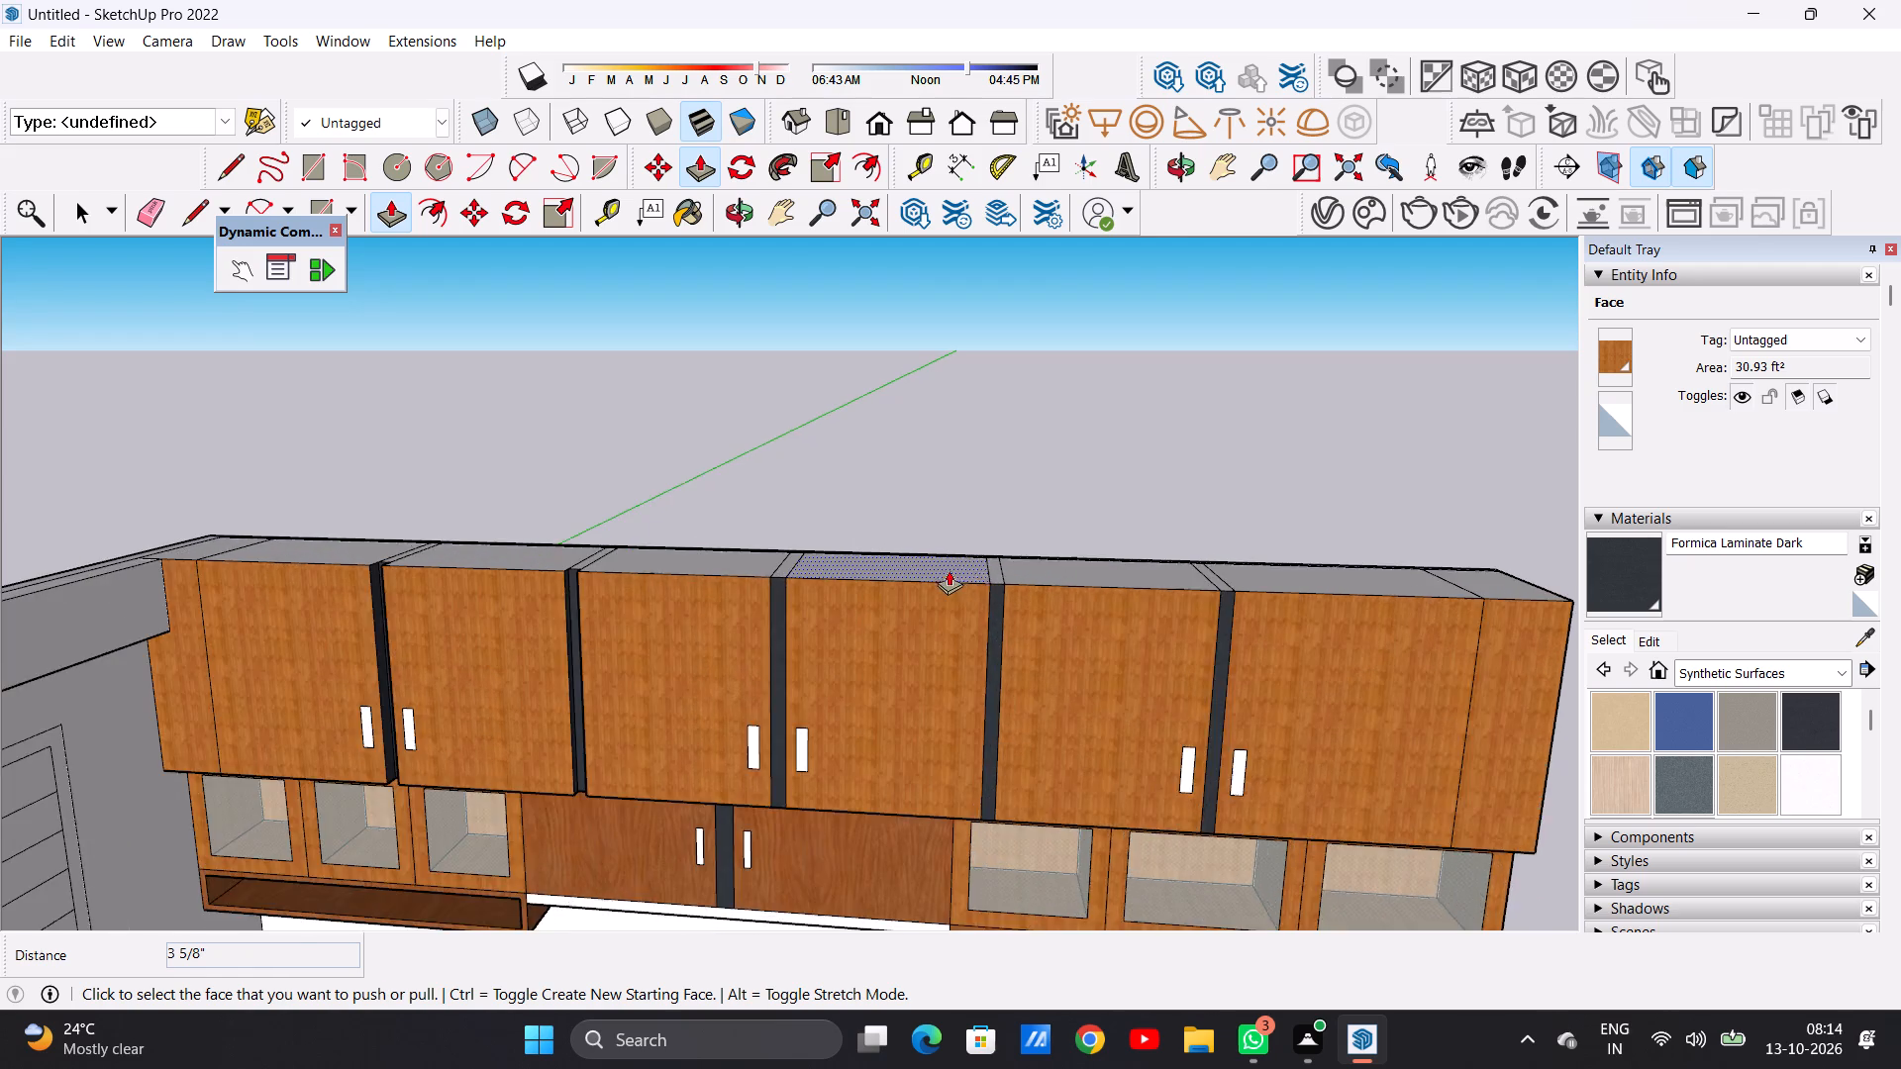
pyautogui.scroll(6, 949, 570)
pyautogui.scroll(-1, 993, 574)
pyautogui.scroll(11, 993, 574)
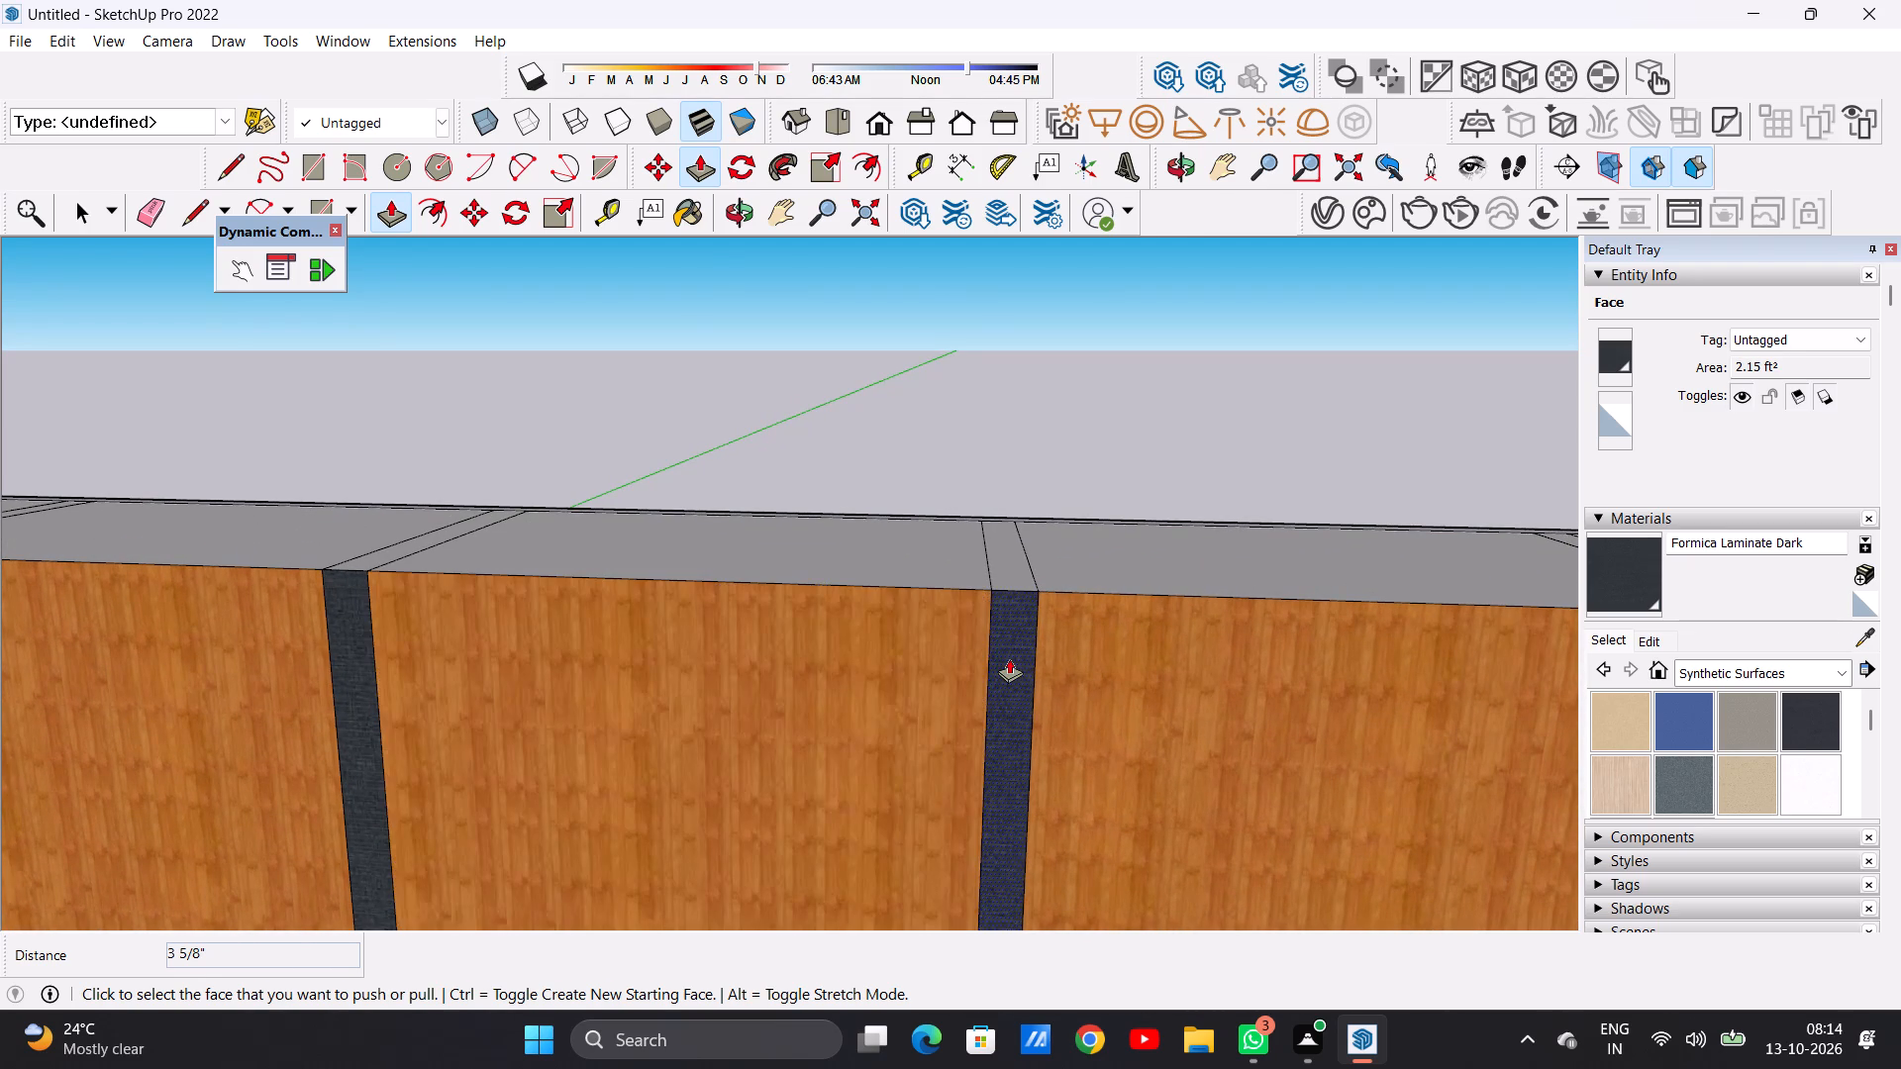
pyautogui.click(1009, 658)
pyautogui.click(1016, 638)
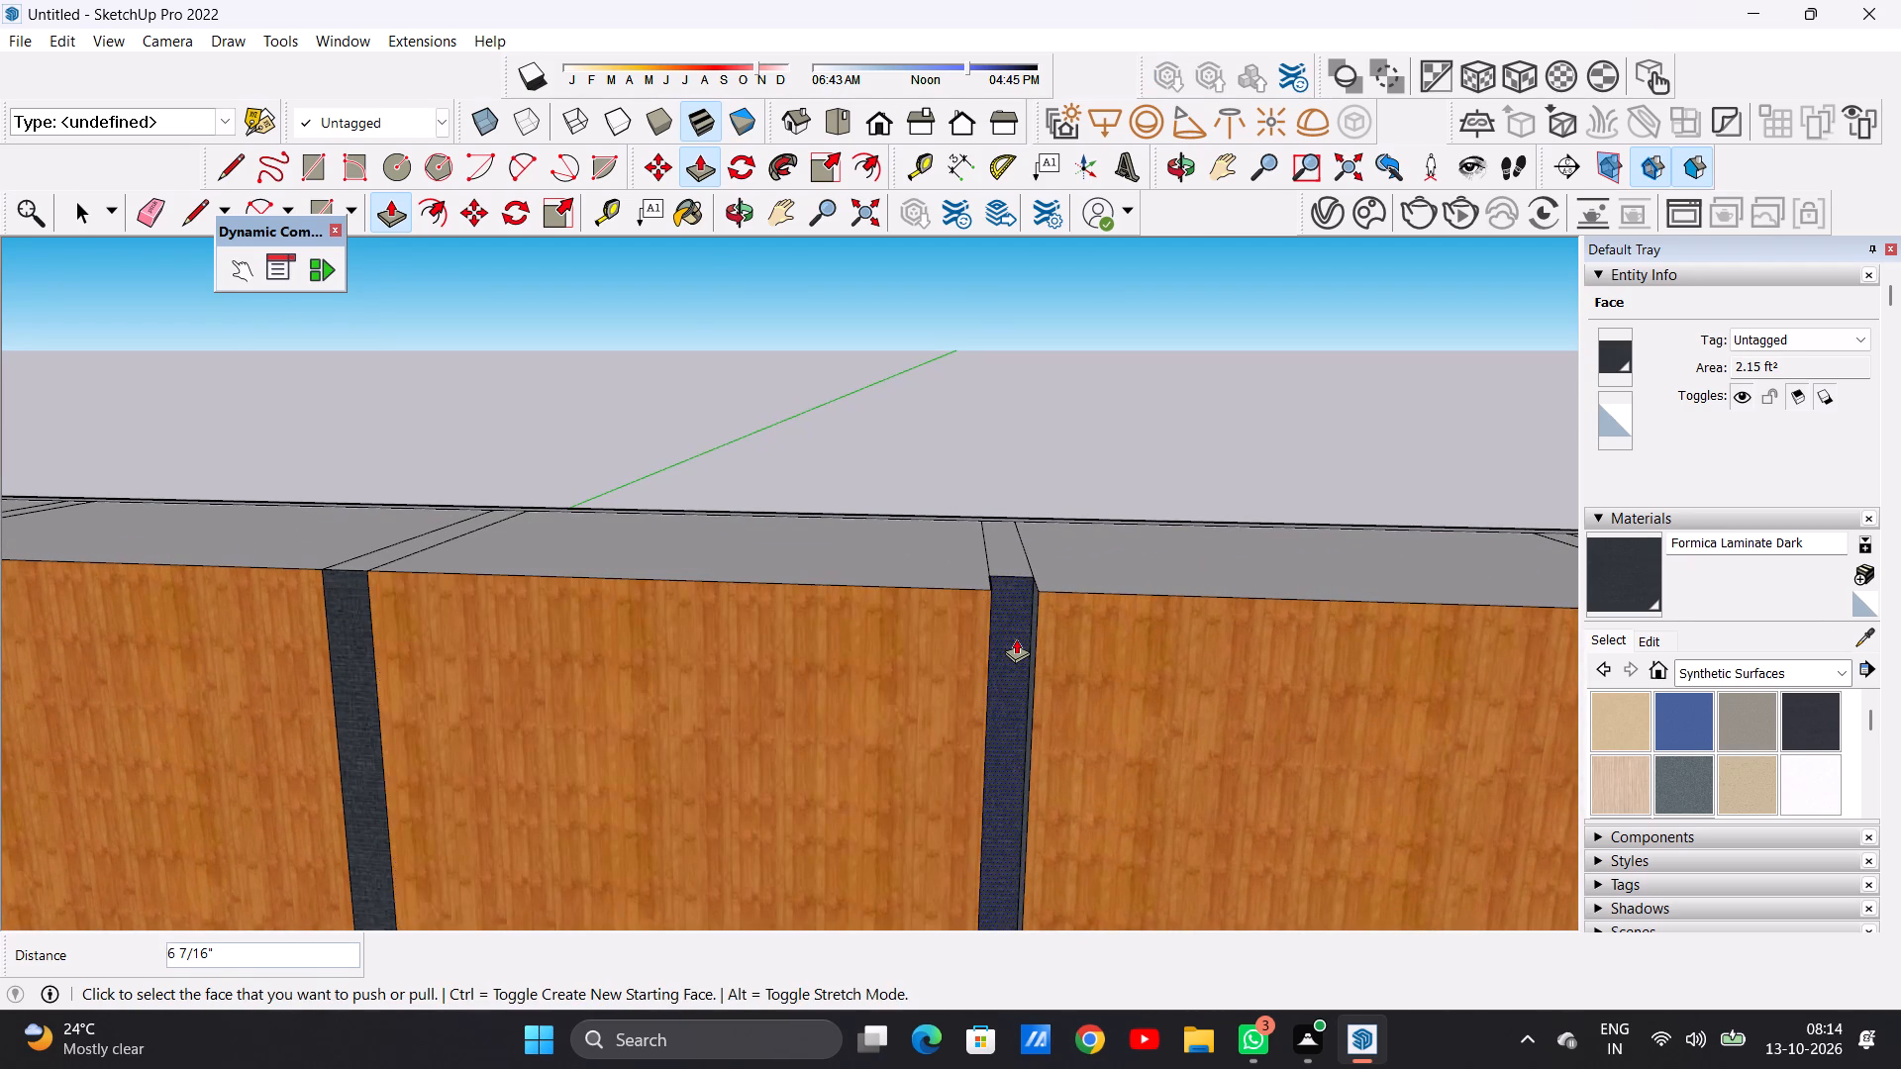
# Push the fifth divider strip from the sink wall between the tall wall cabinet doors inward about 7 3/4".
pyautogui.scroll(-15, 821, 634)
pyautogui.scroll(6, 1146, 627)
pyautogui.scroll(6, 1062, 682)
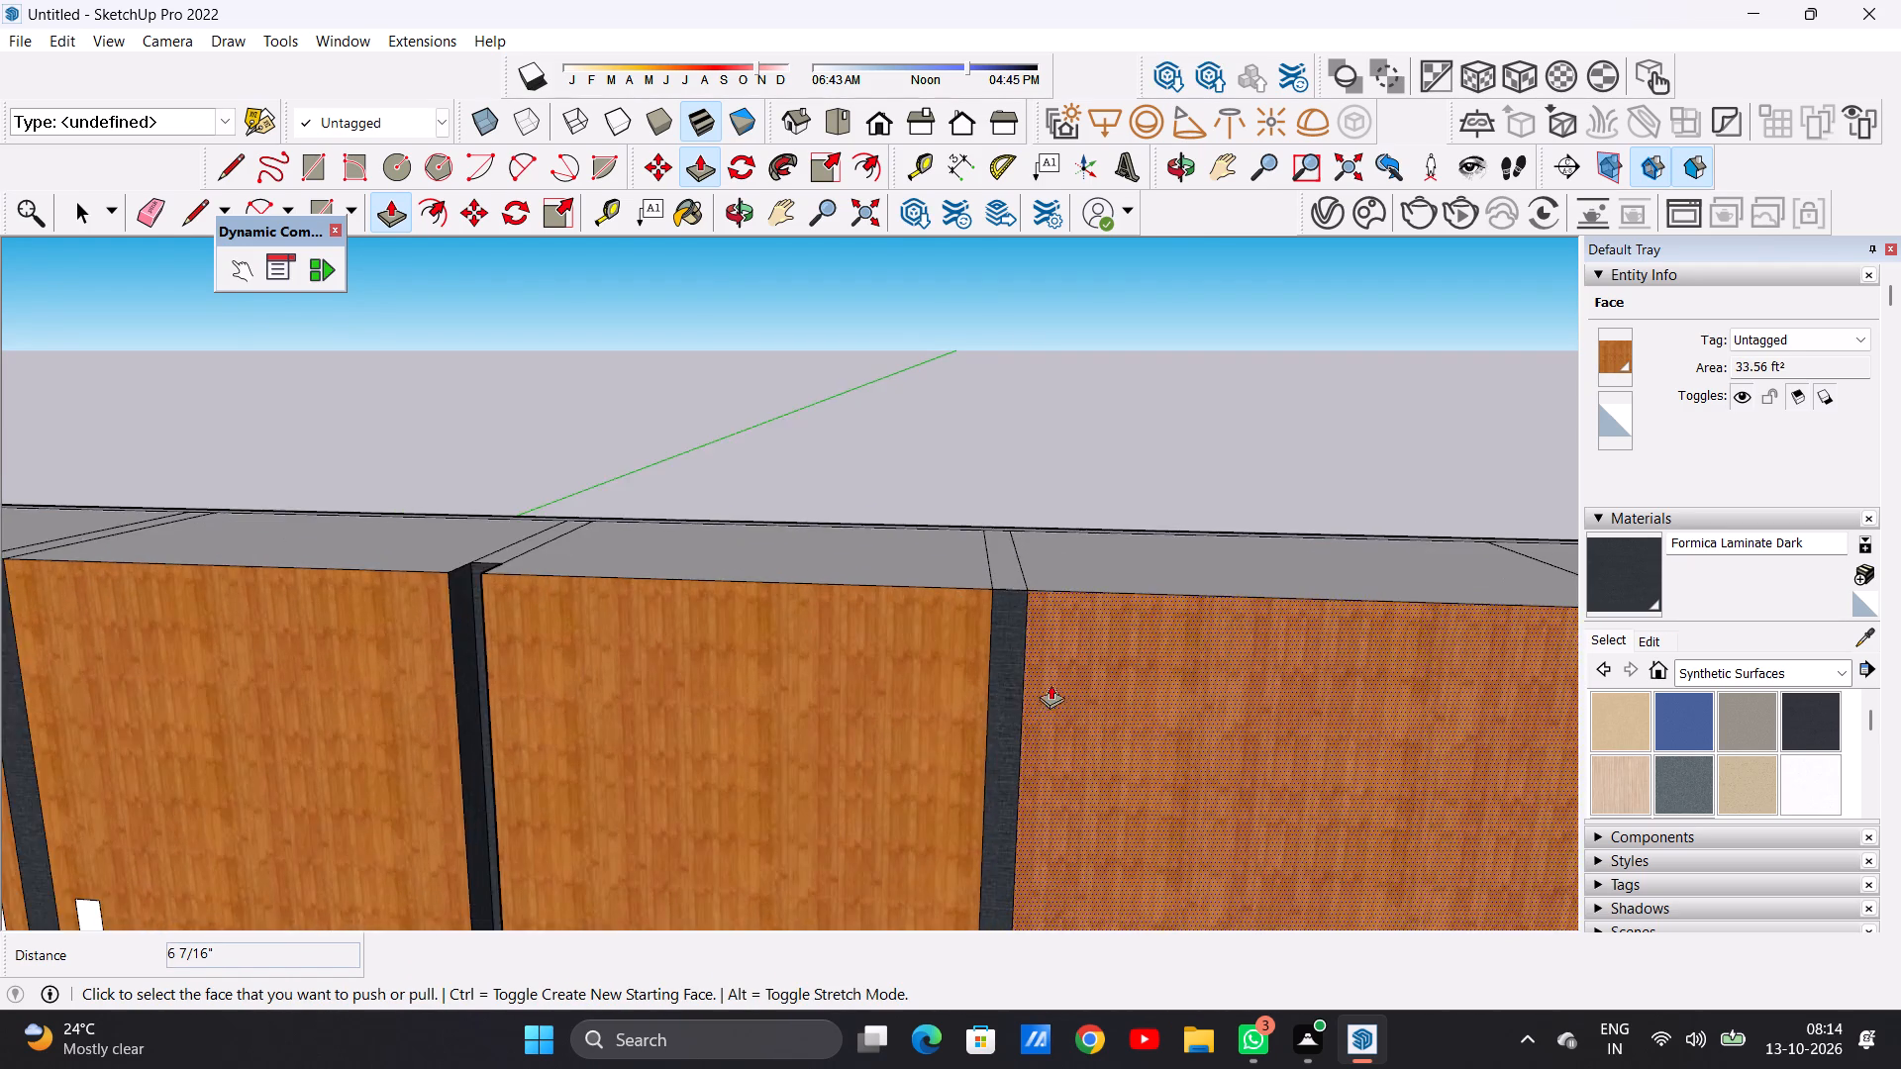
pyautogui.scroll(-2, 1023, 689)
pyautogui.scroll(5, 1022, 689)
pyautogui.click(986, 696)
pyautogui.click(991, 664)
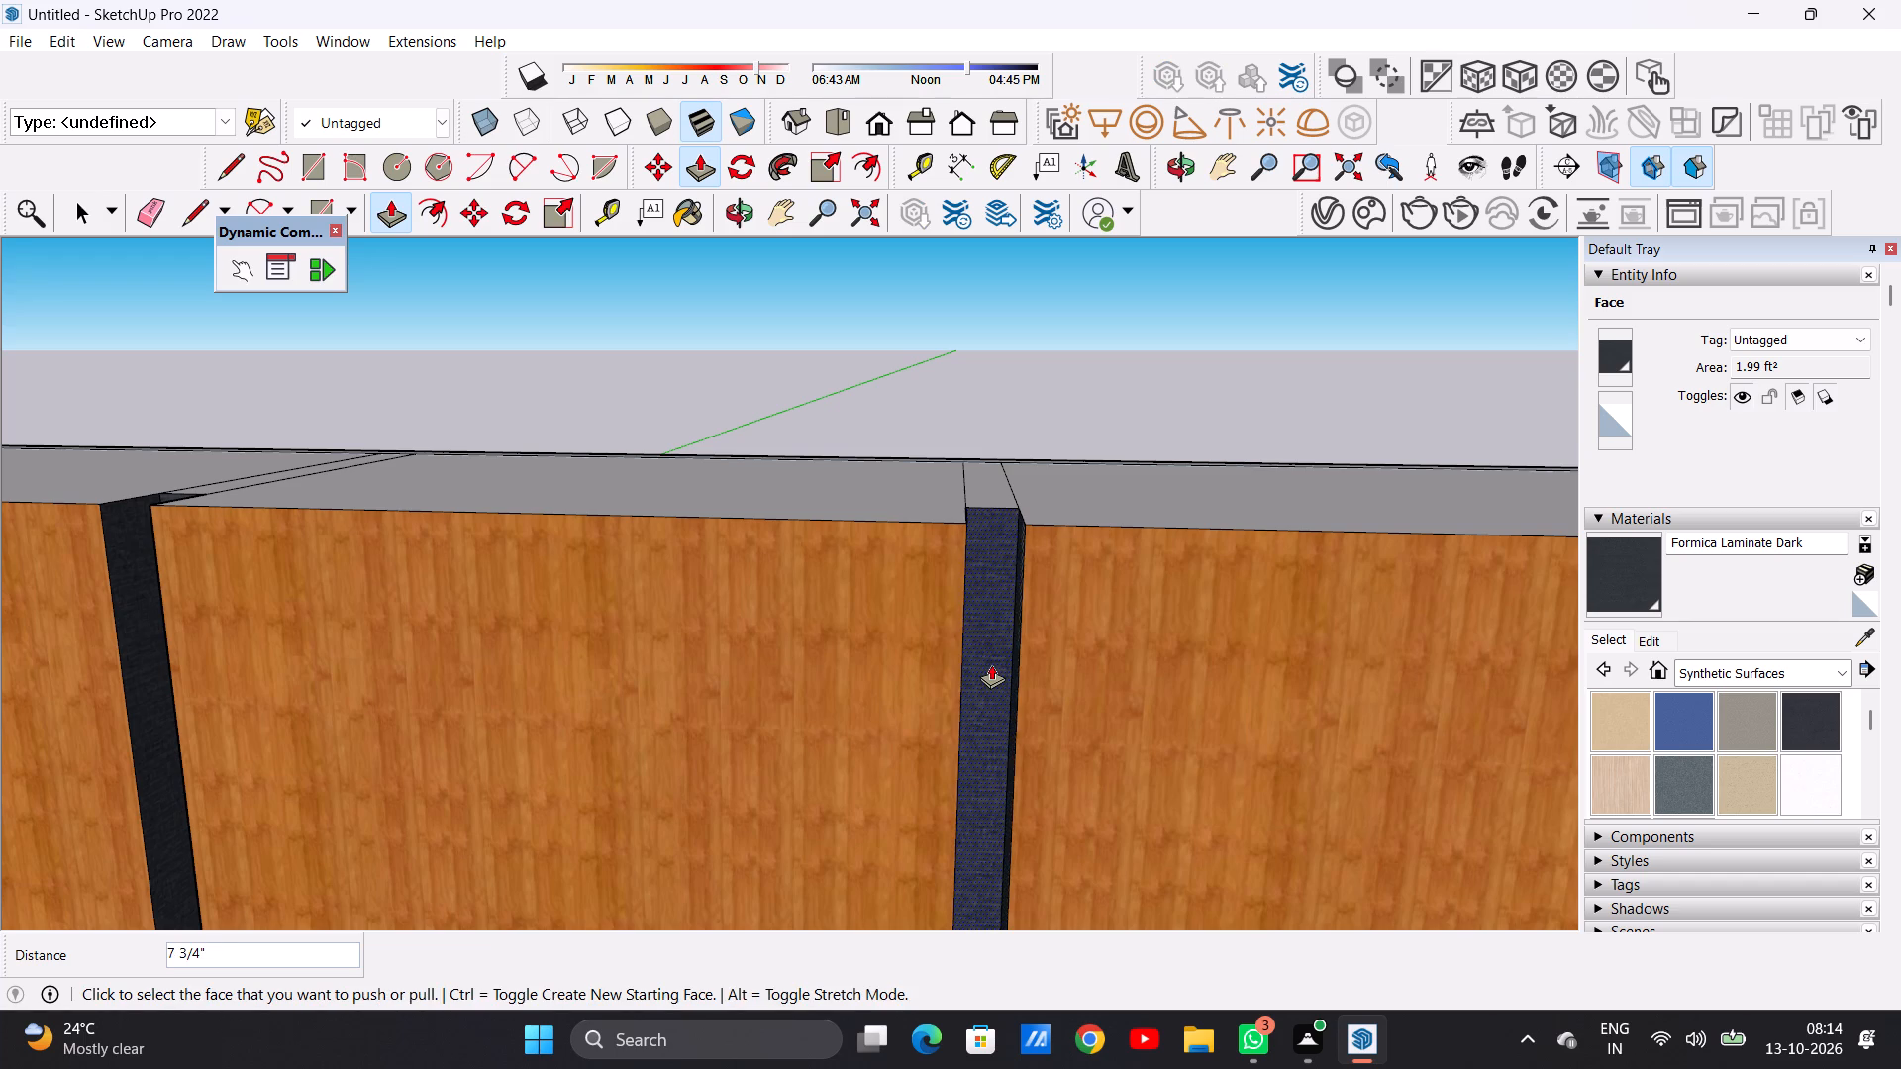
pyautogui.press('space')
# Paint the top faces of the six tall wall cabinets with Wood Bamboo from the Wood materials.
pyautogui.scroll(-2, 977, 494)
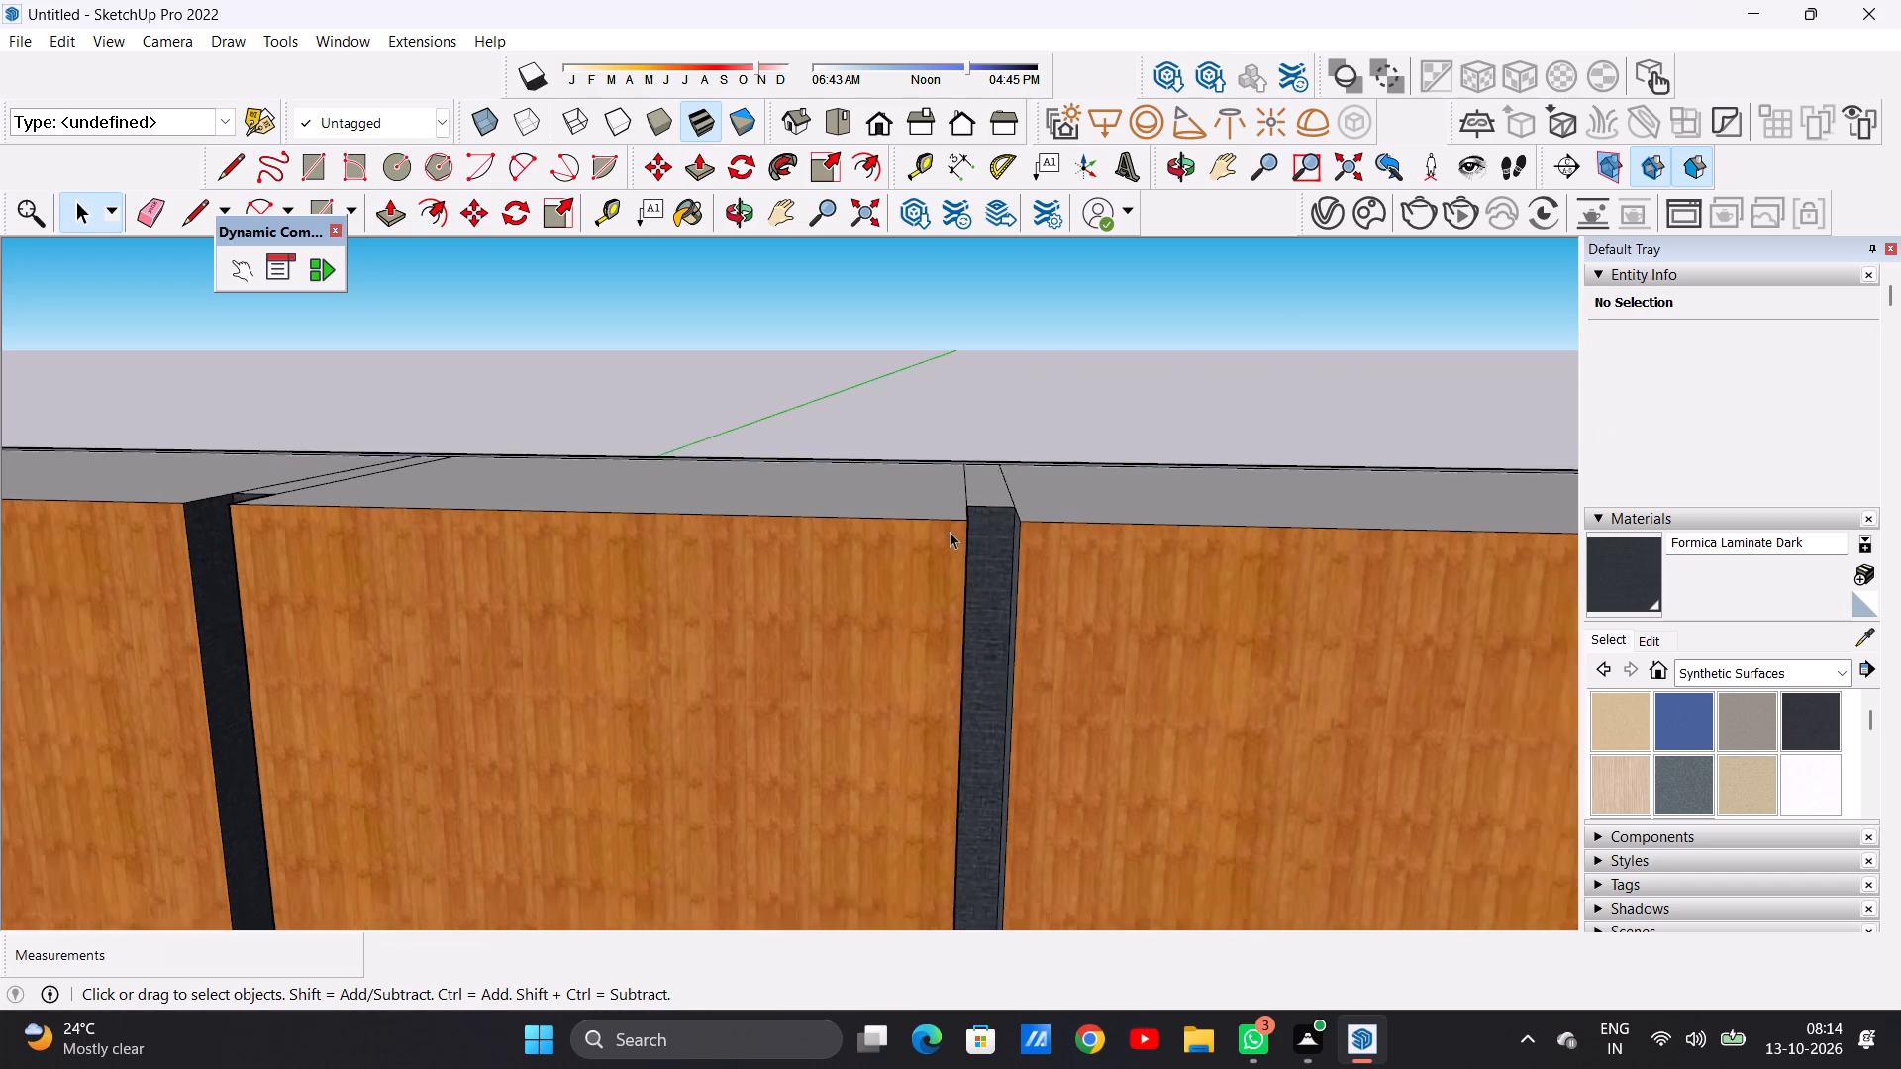
pyautogui.scroll(-20, 950, 532)
pyautogui.scroll(-1, 950, 532)
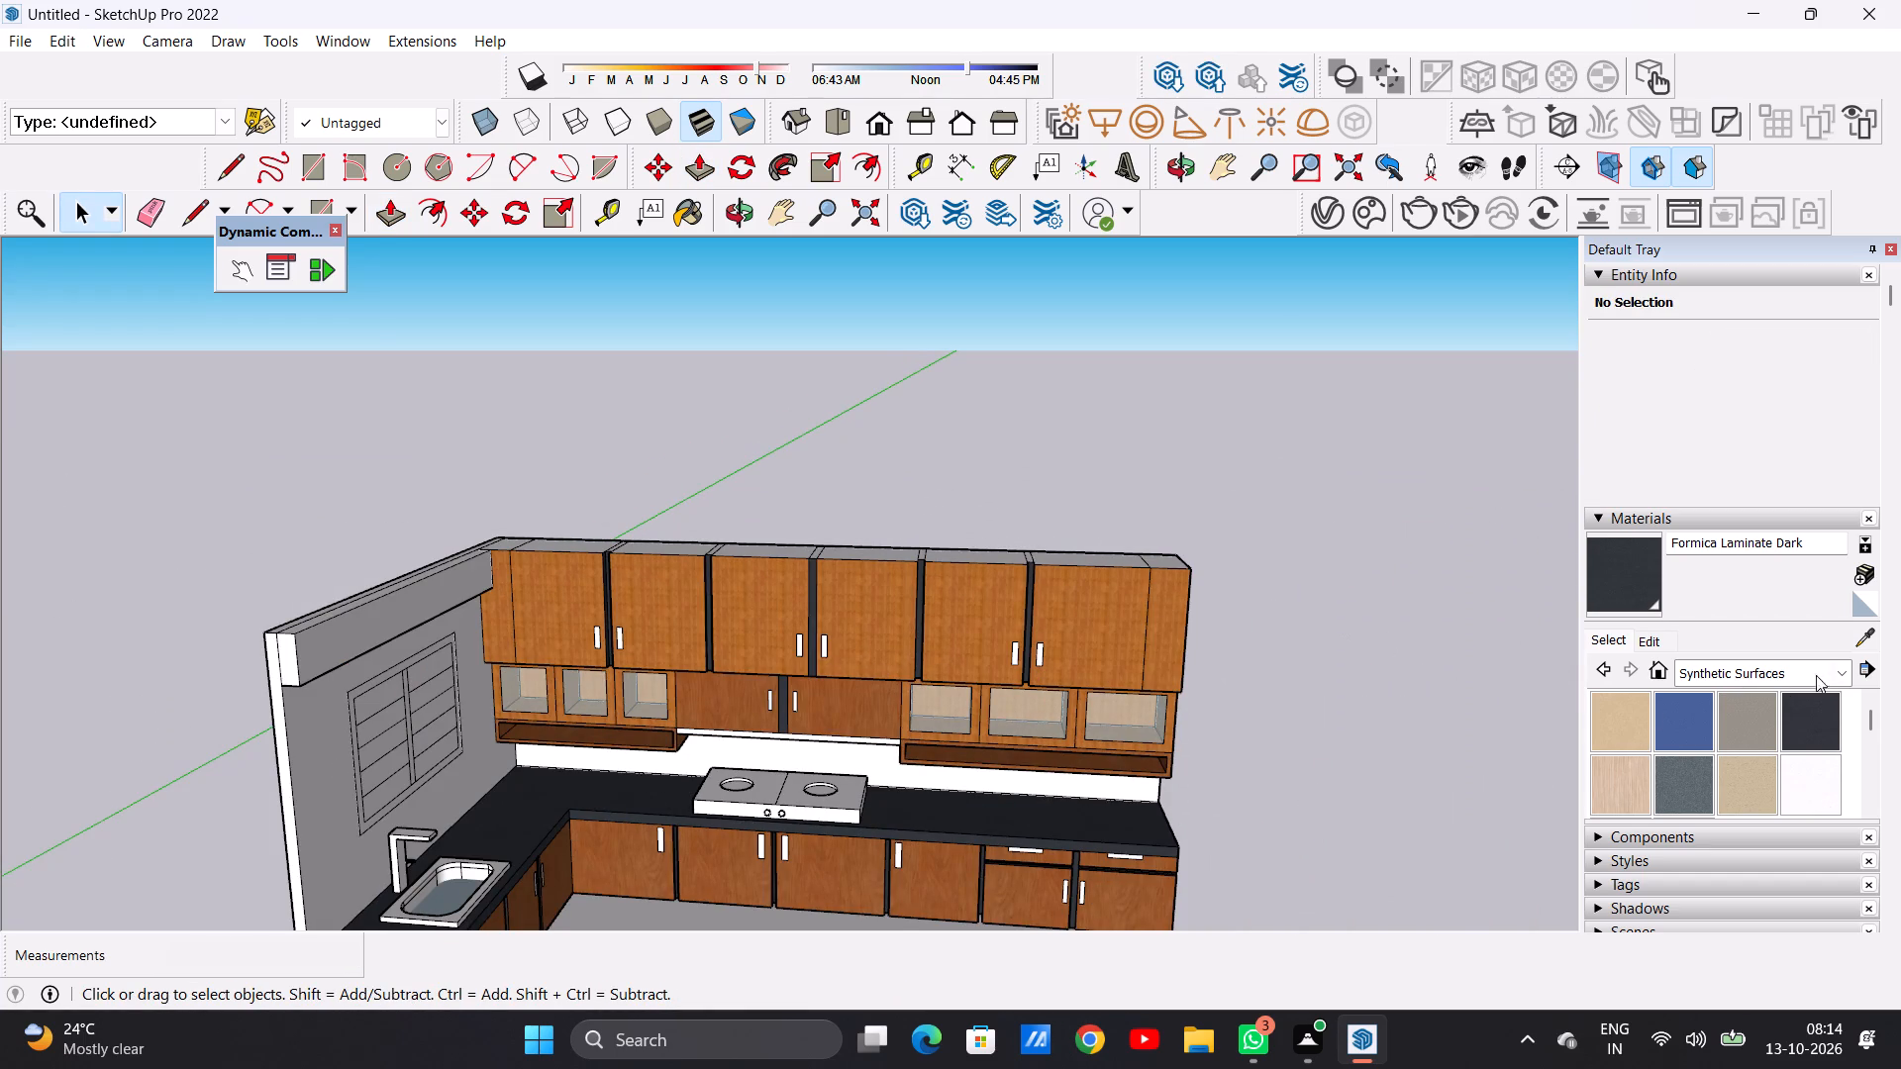
pyautogui.click(1834, 674)
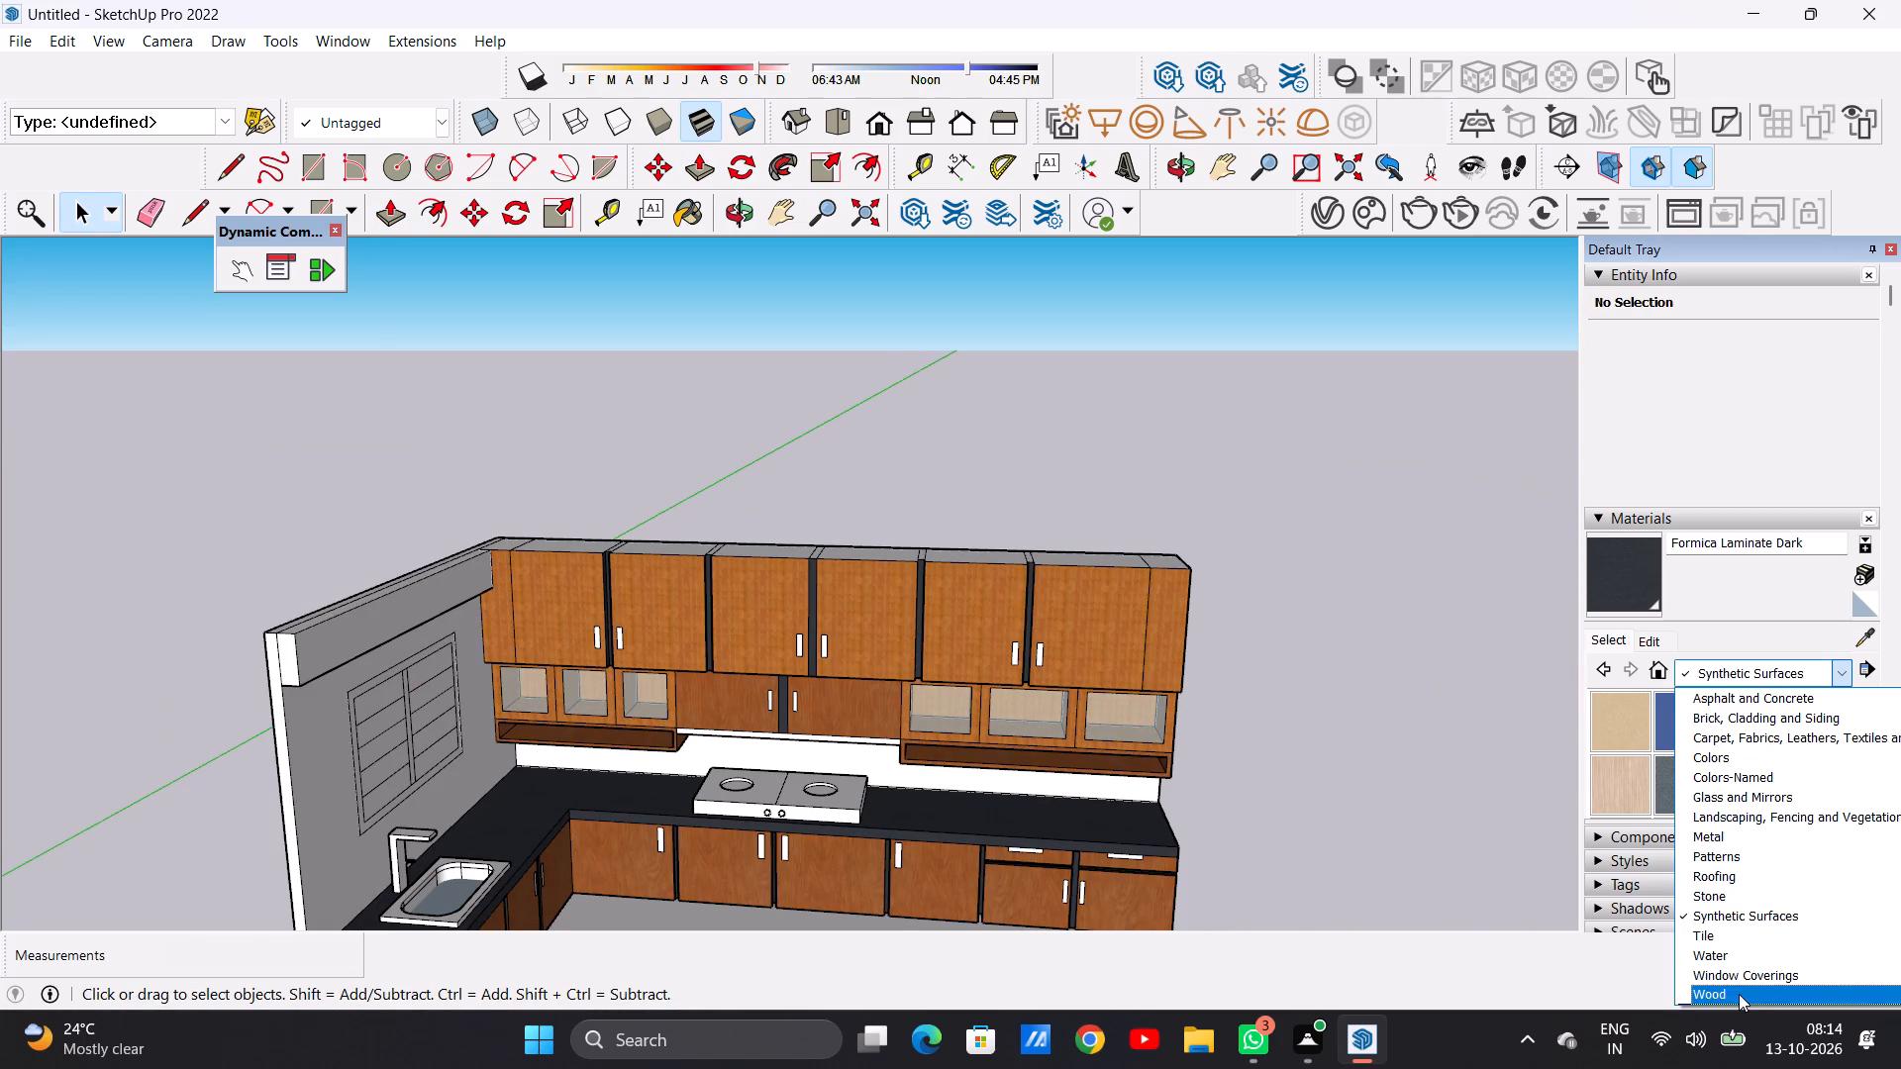
pyautogui.click(1734, 996)
pyautogui.click(1623, 719)
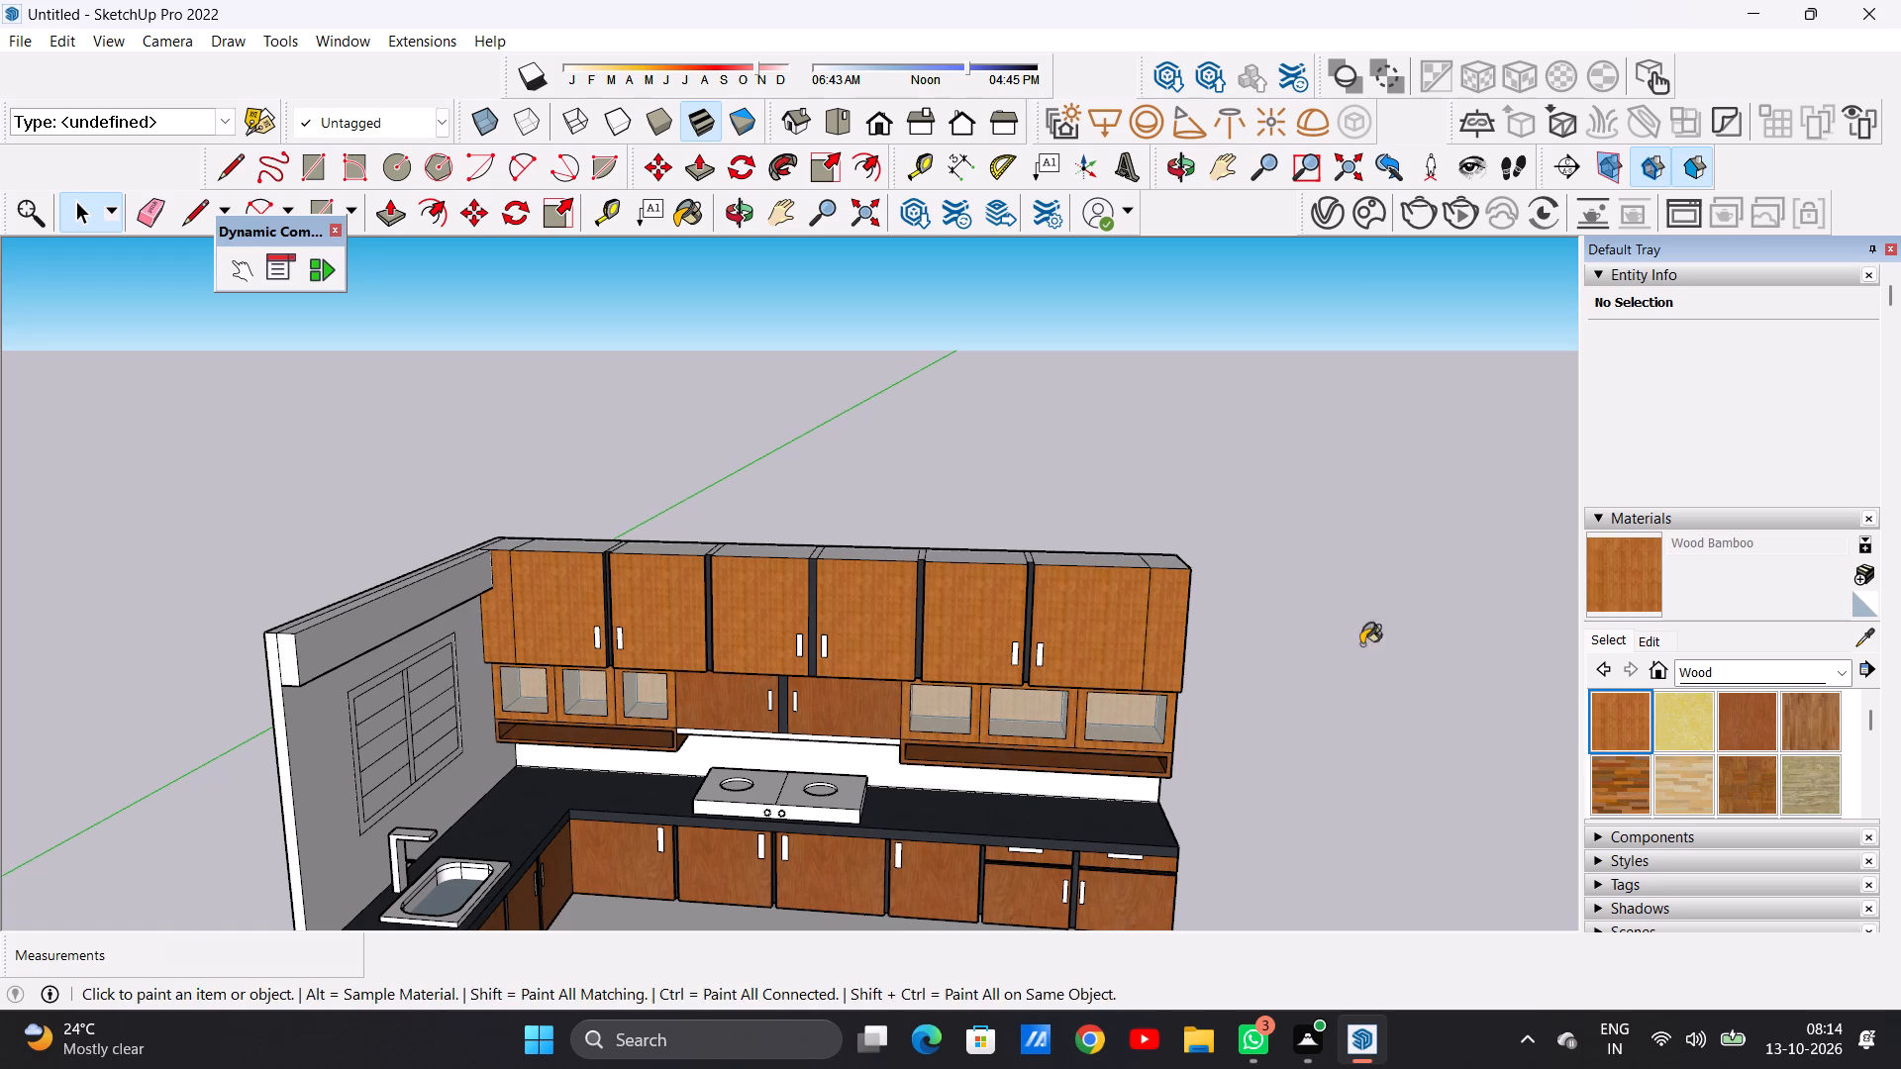
pyautogui.moveTo(732, 494); pyautogui.dragTo(781, 786, button='middle')
pyautogui.scroll(5, 549, 572)
pyautogui.click(548, 520)
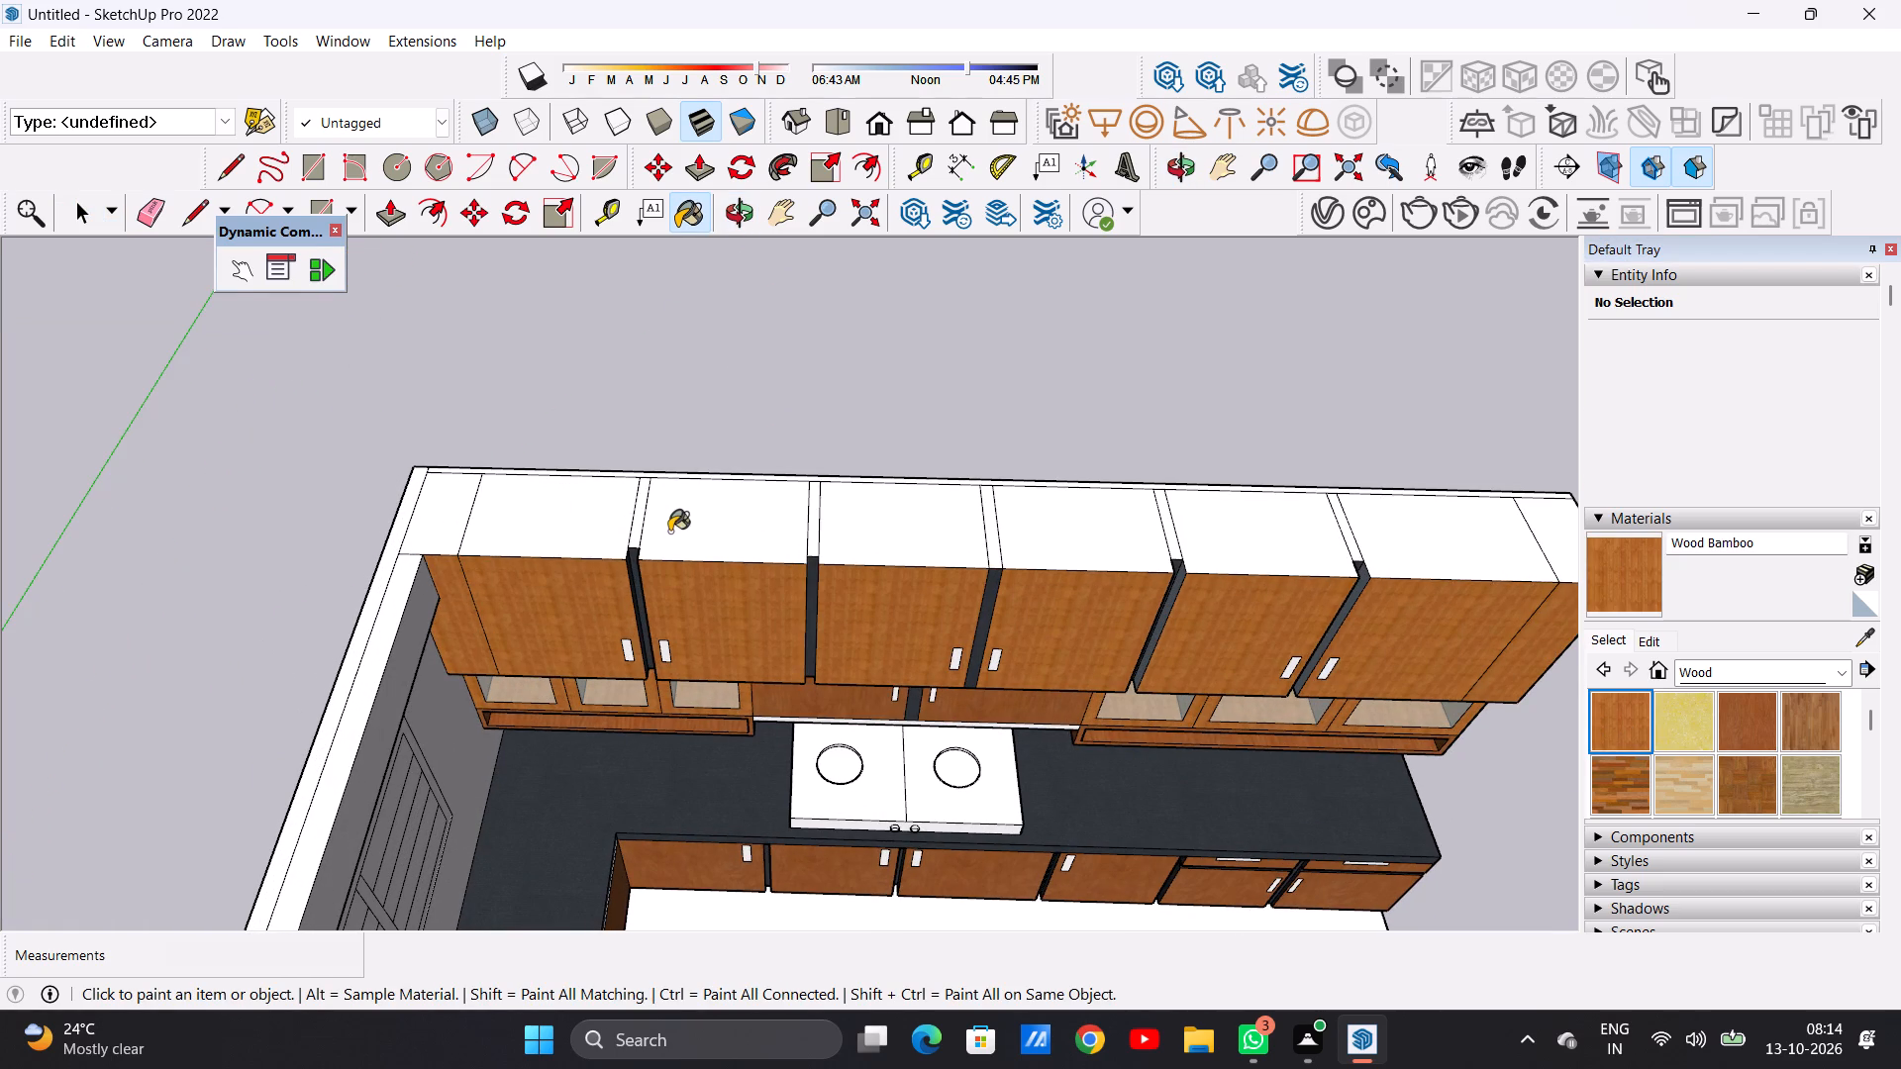
pyautogui.click(669, 532)
pyautogui.click(898, 550)
pyautogui.click(1038, 530)
pyautogui.click(1227, 539)
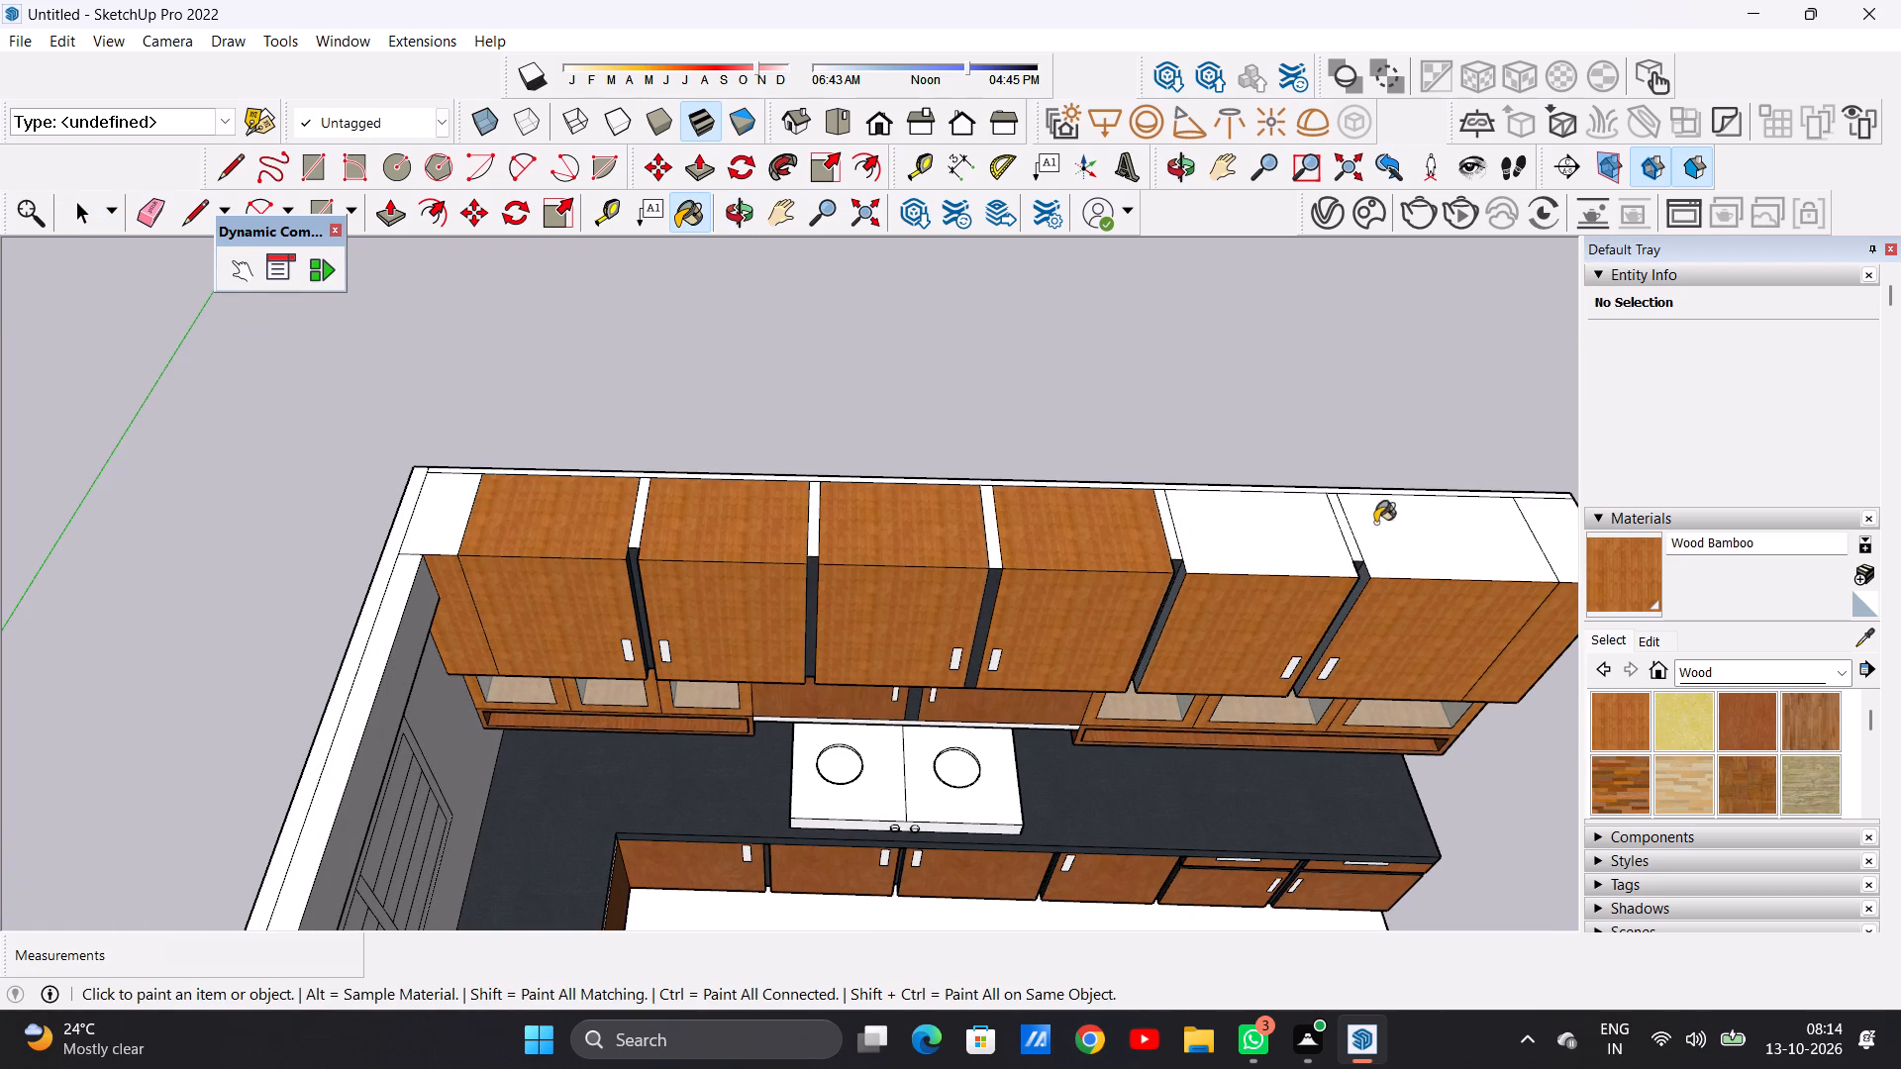
pyautogui.click(1407, 528)
# Paint the narrow top faces at both ends of the tall wall cabinet row with Wood Bamboo.
pyautogui.scroll(-5, 1122, 508)
pyautogui.scroll(4, 1502, 487)
pyautogui.click(1396, 540)
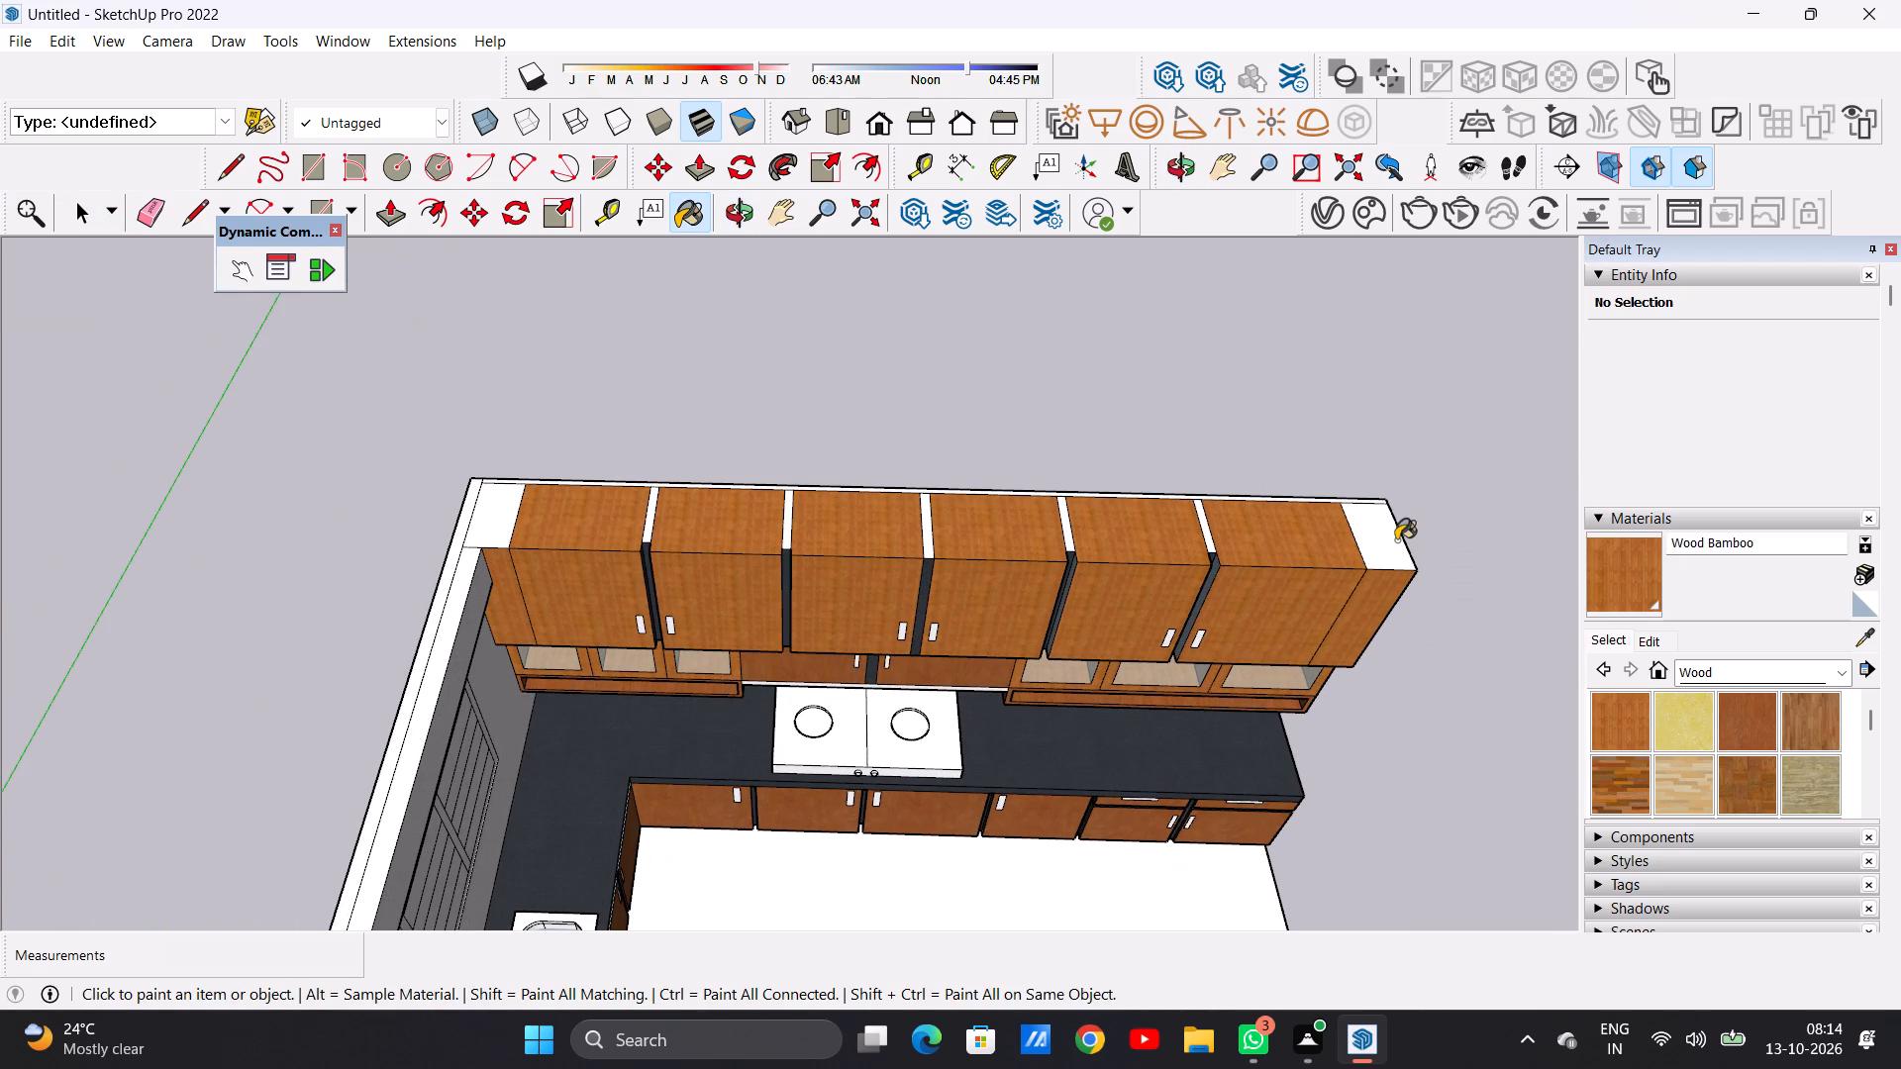
pyautogui.scroll(1, 605, 486)
pyautogui.scroll(-1, 589, 486)
pyautogui.scroll(8, 563, 489)
pyautogui.click(475, 507)
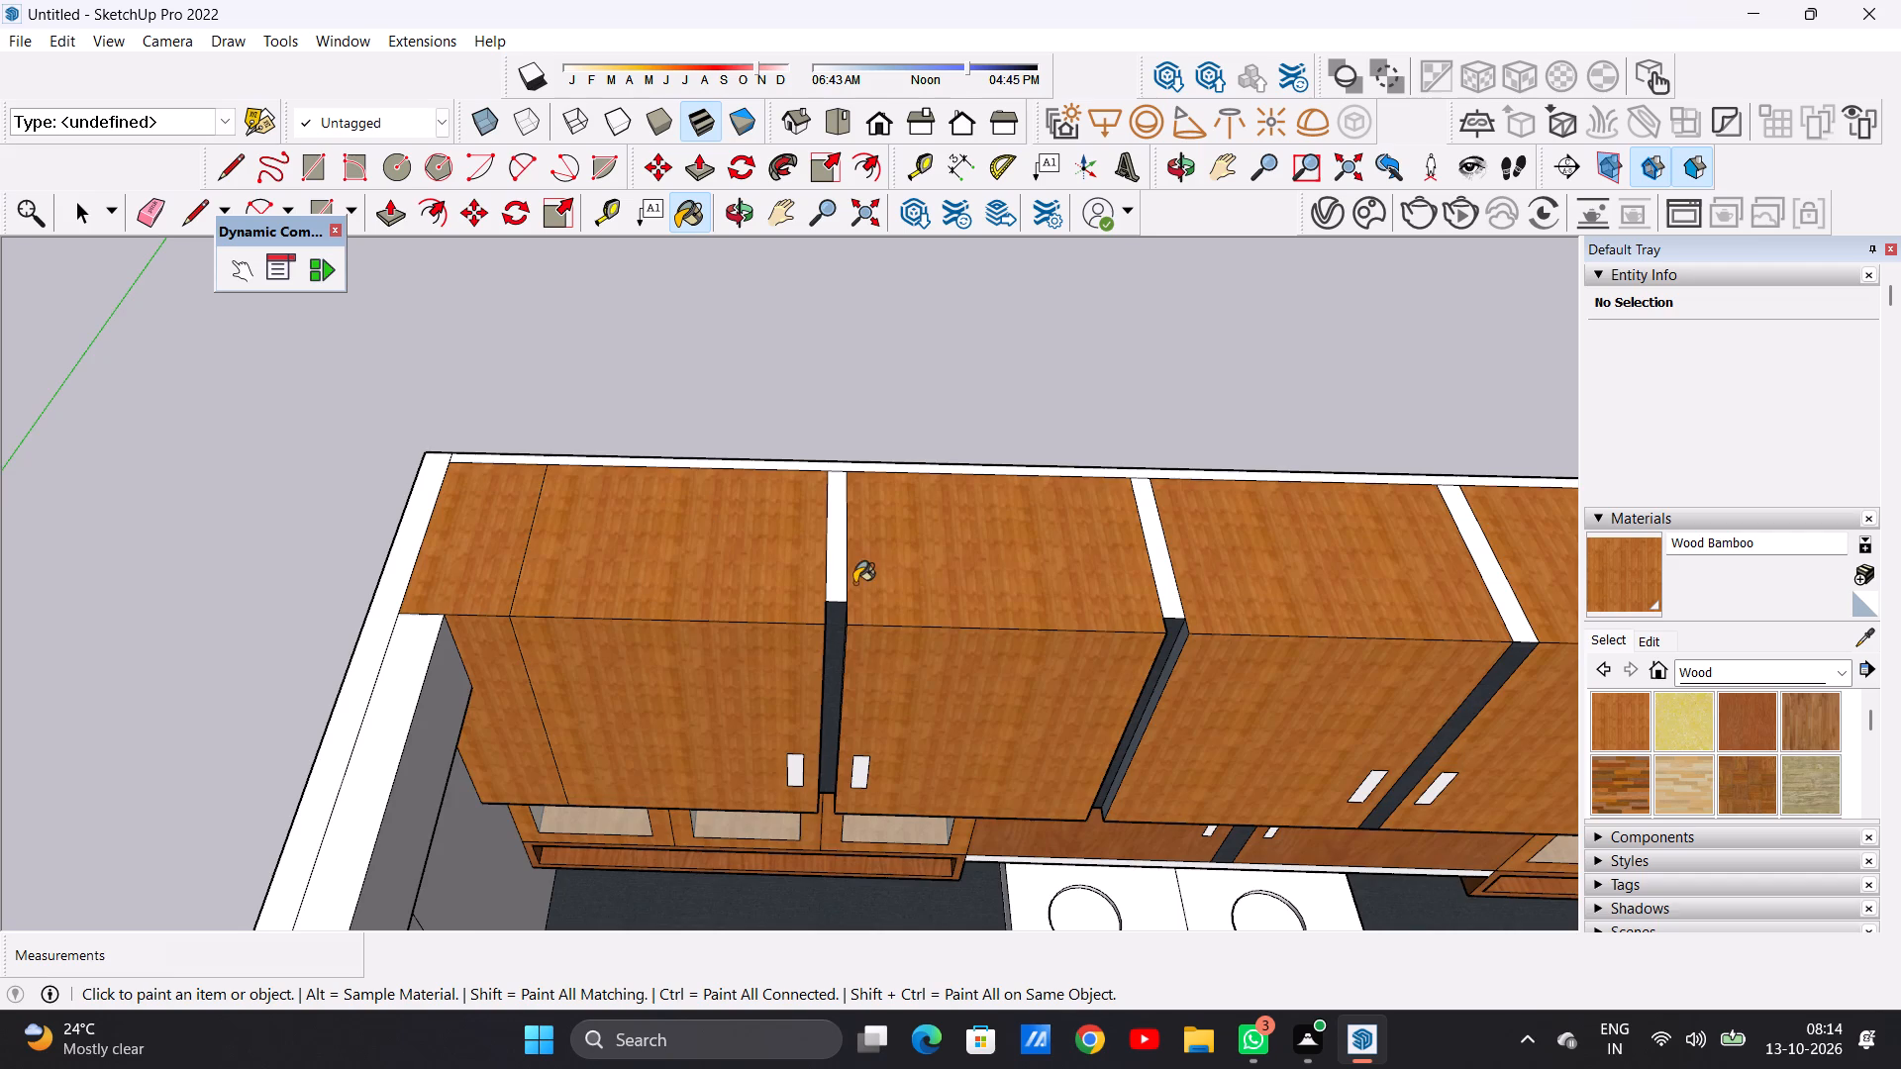
# Paint the five white top strips between the tall wall cabinets with Wood Bamboo.
pyautogui.scroll(-4, 686, 541)
pyautogui.scroll(10, 798, 593)
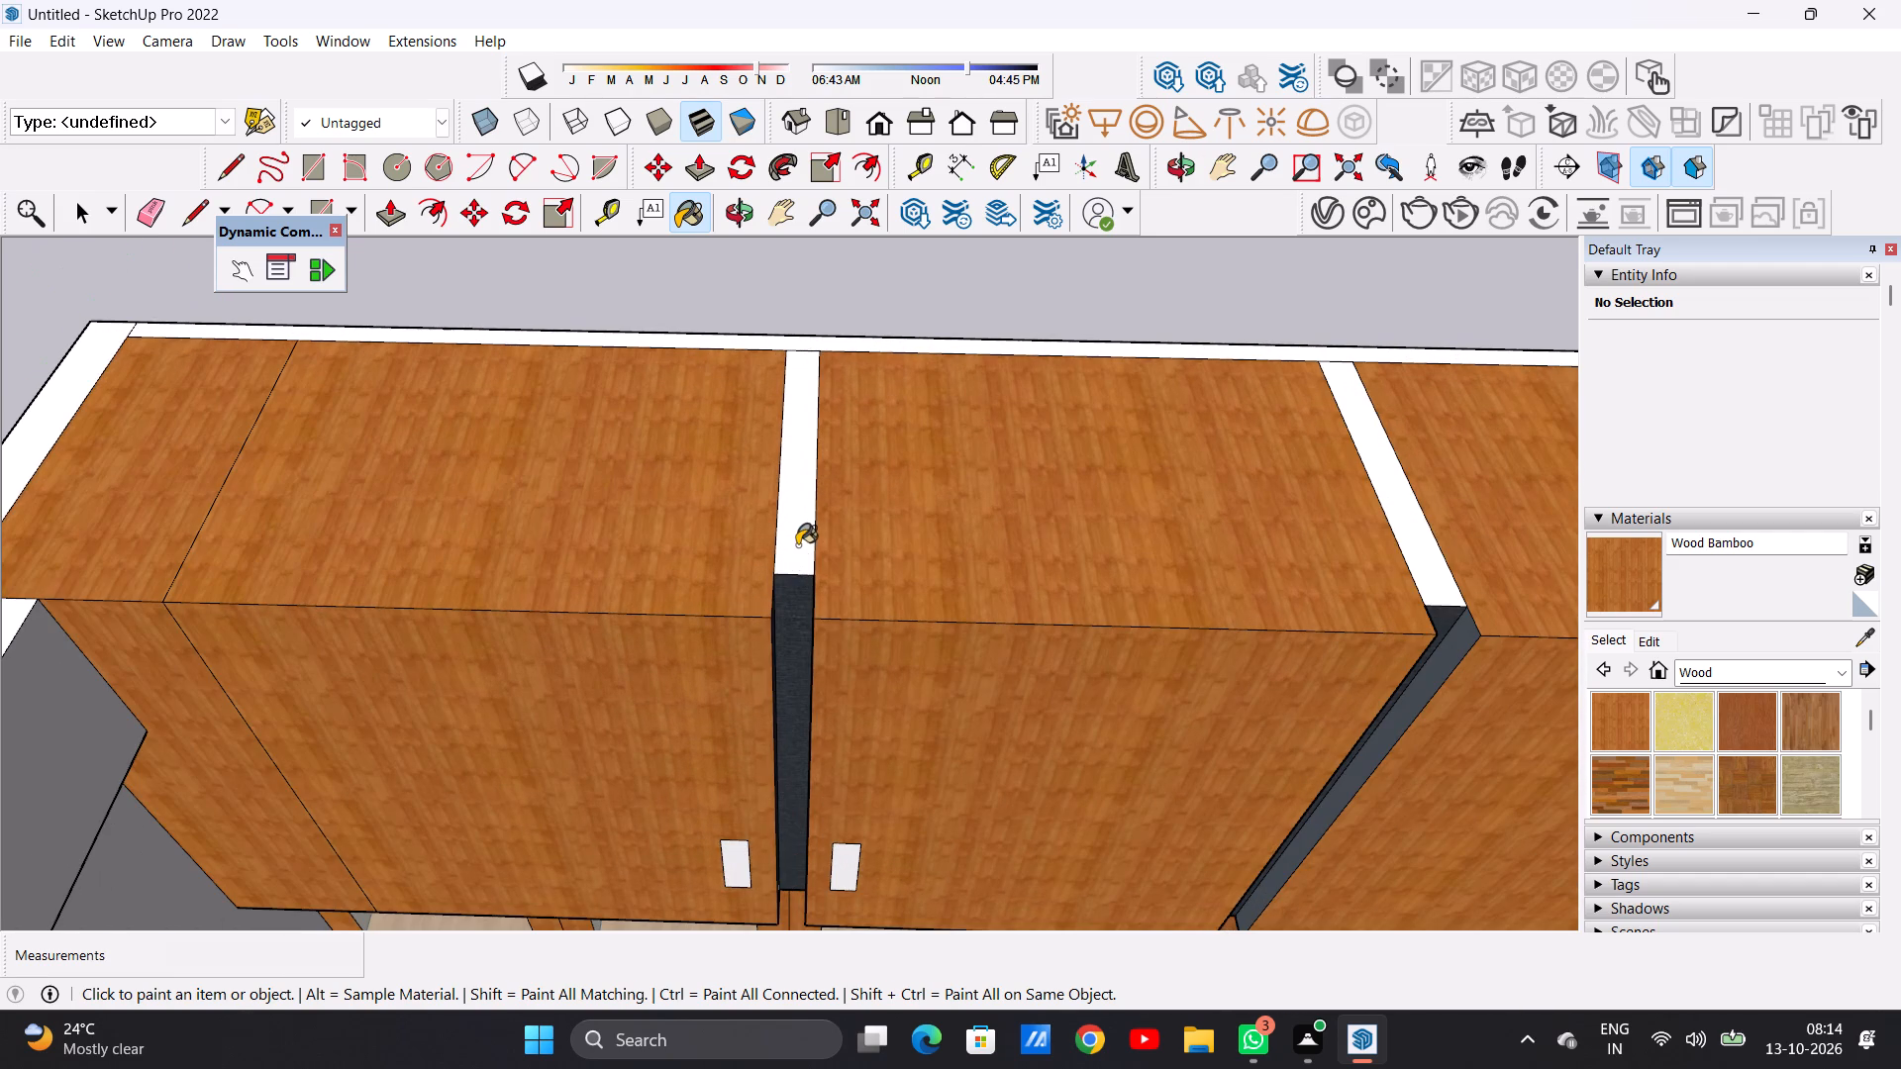
pyautogui.click(797, 545)
pyautogui.click(1402, 516)
pyautogui.scroll(-7, 677, 493)
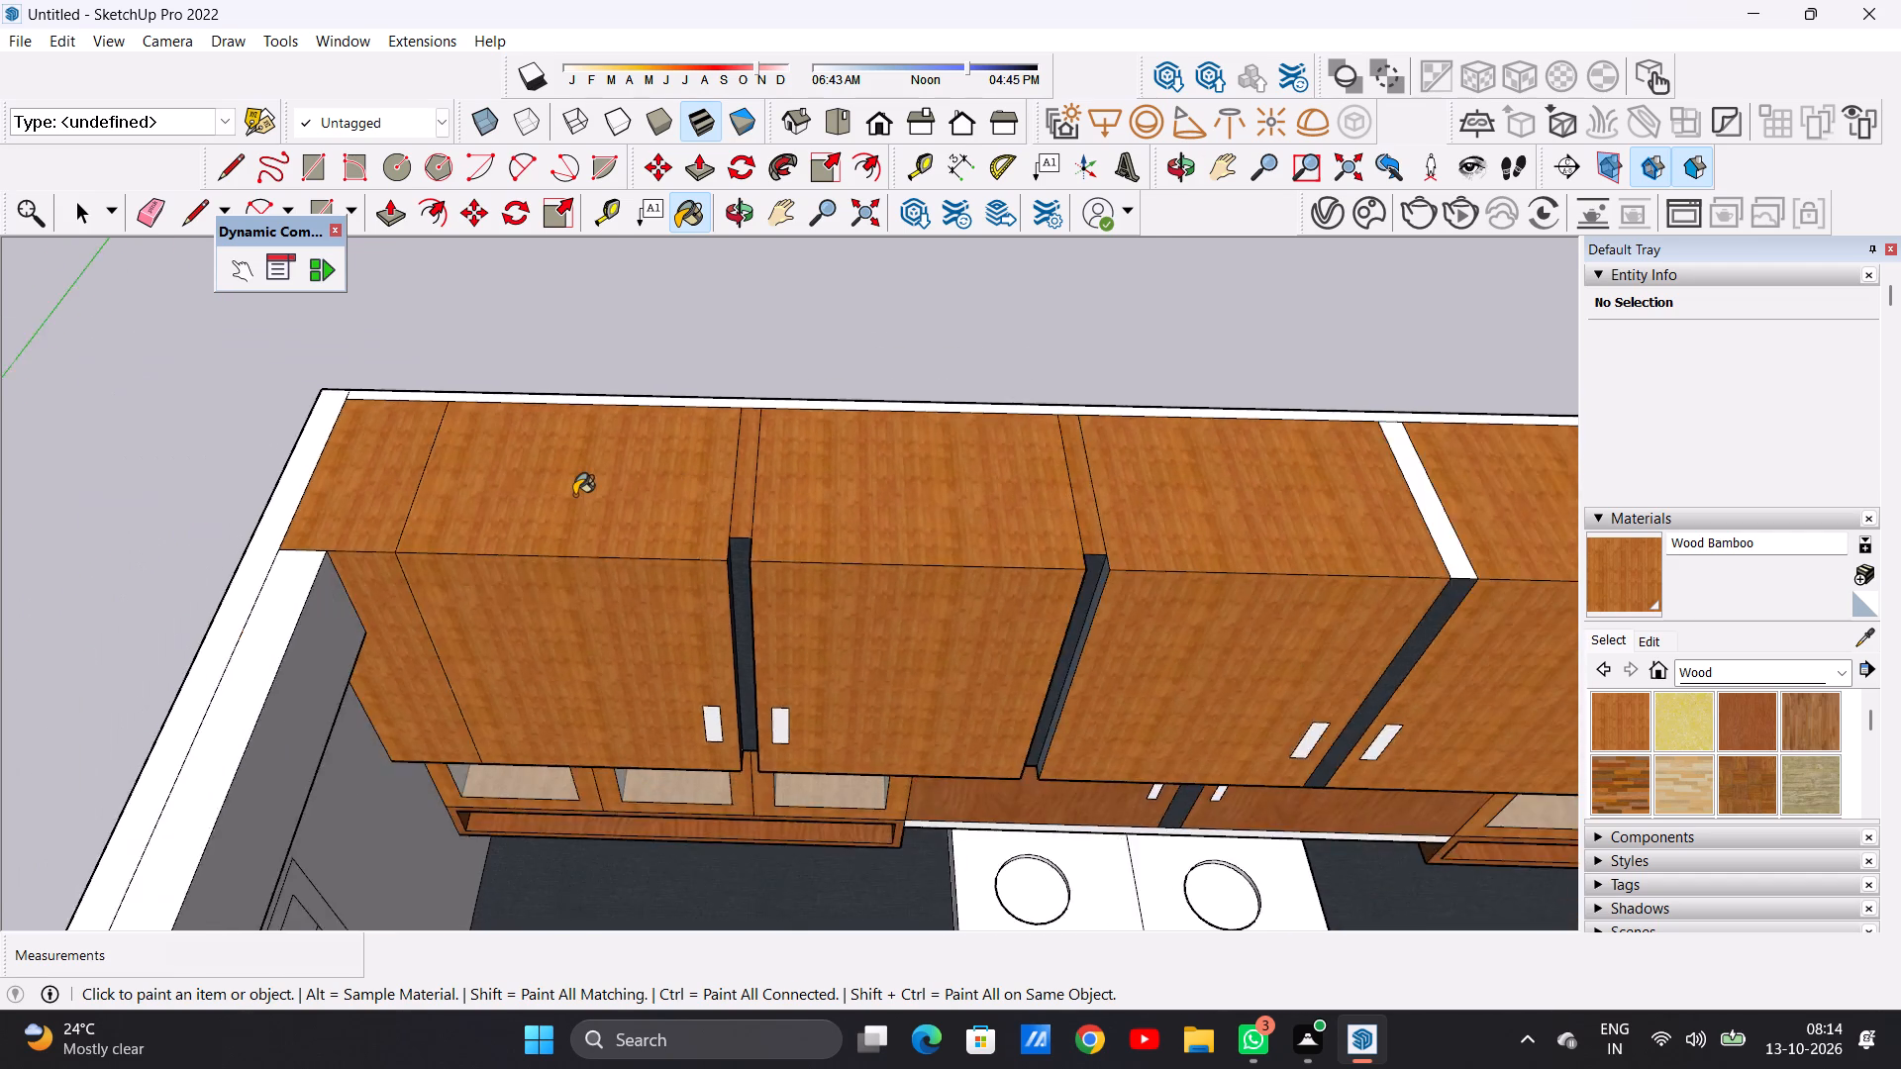
pyautogui.scroll(-6, 574, 495)
pyautogui.scroll(5, 1039, 513)
pyautogui.click(1011, 513)
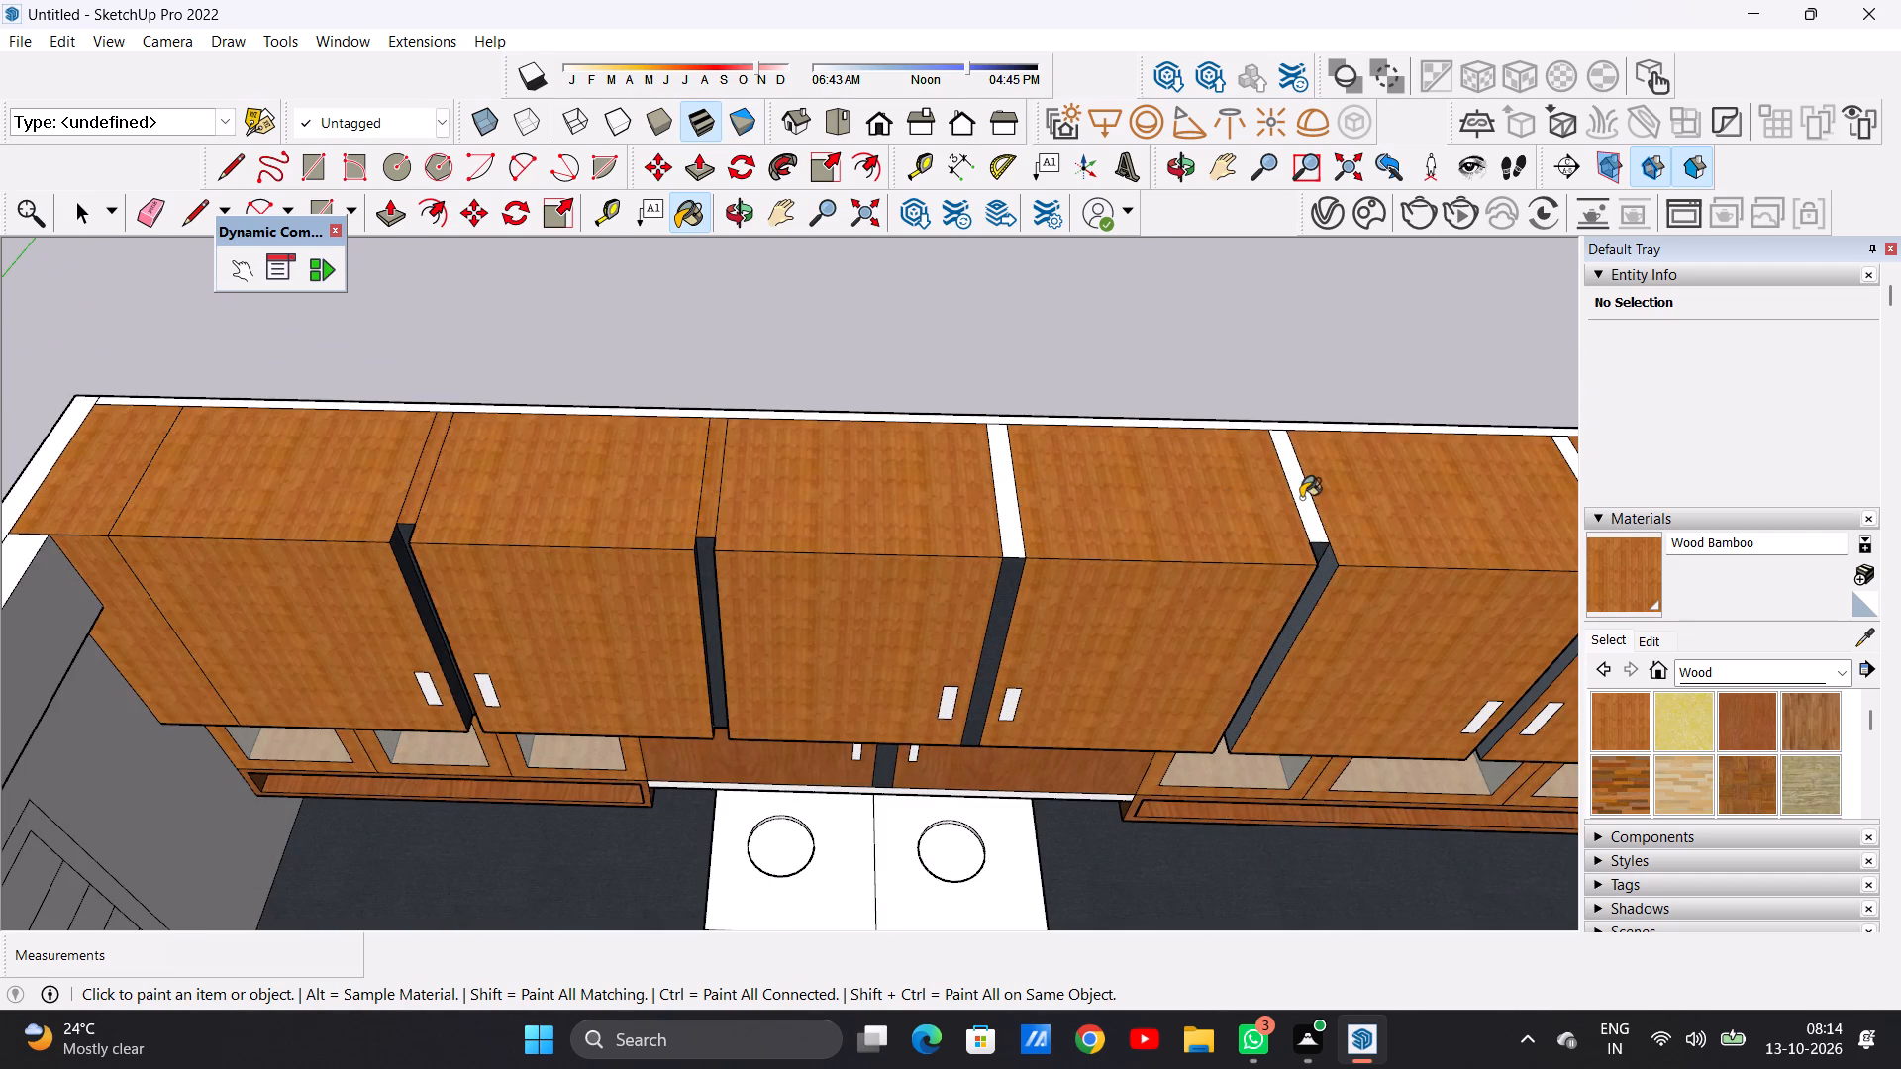
pyautogui.click(1301, 498)
pyautogui.scroll(-7, 1075, 553)
pyautogui.scroll(7, 1365, 514)
pyautogui.click(1341, 535)
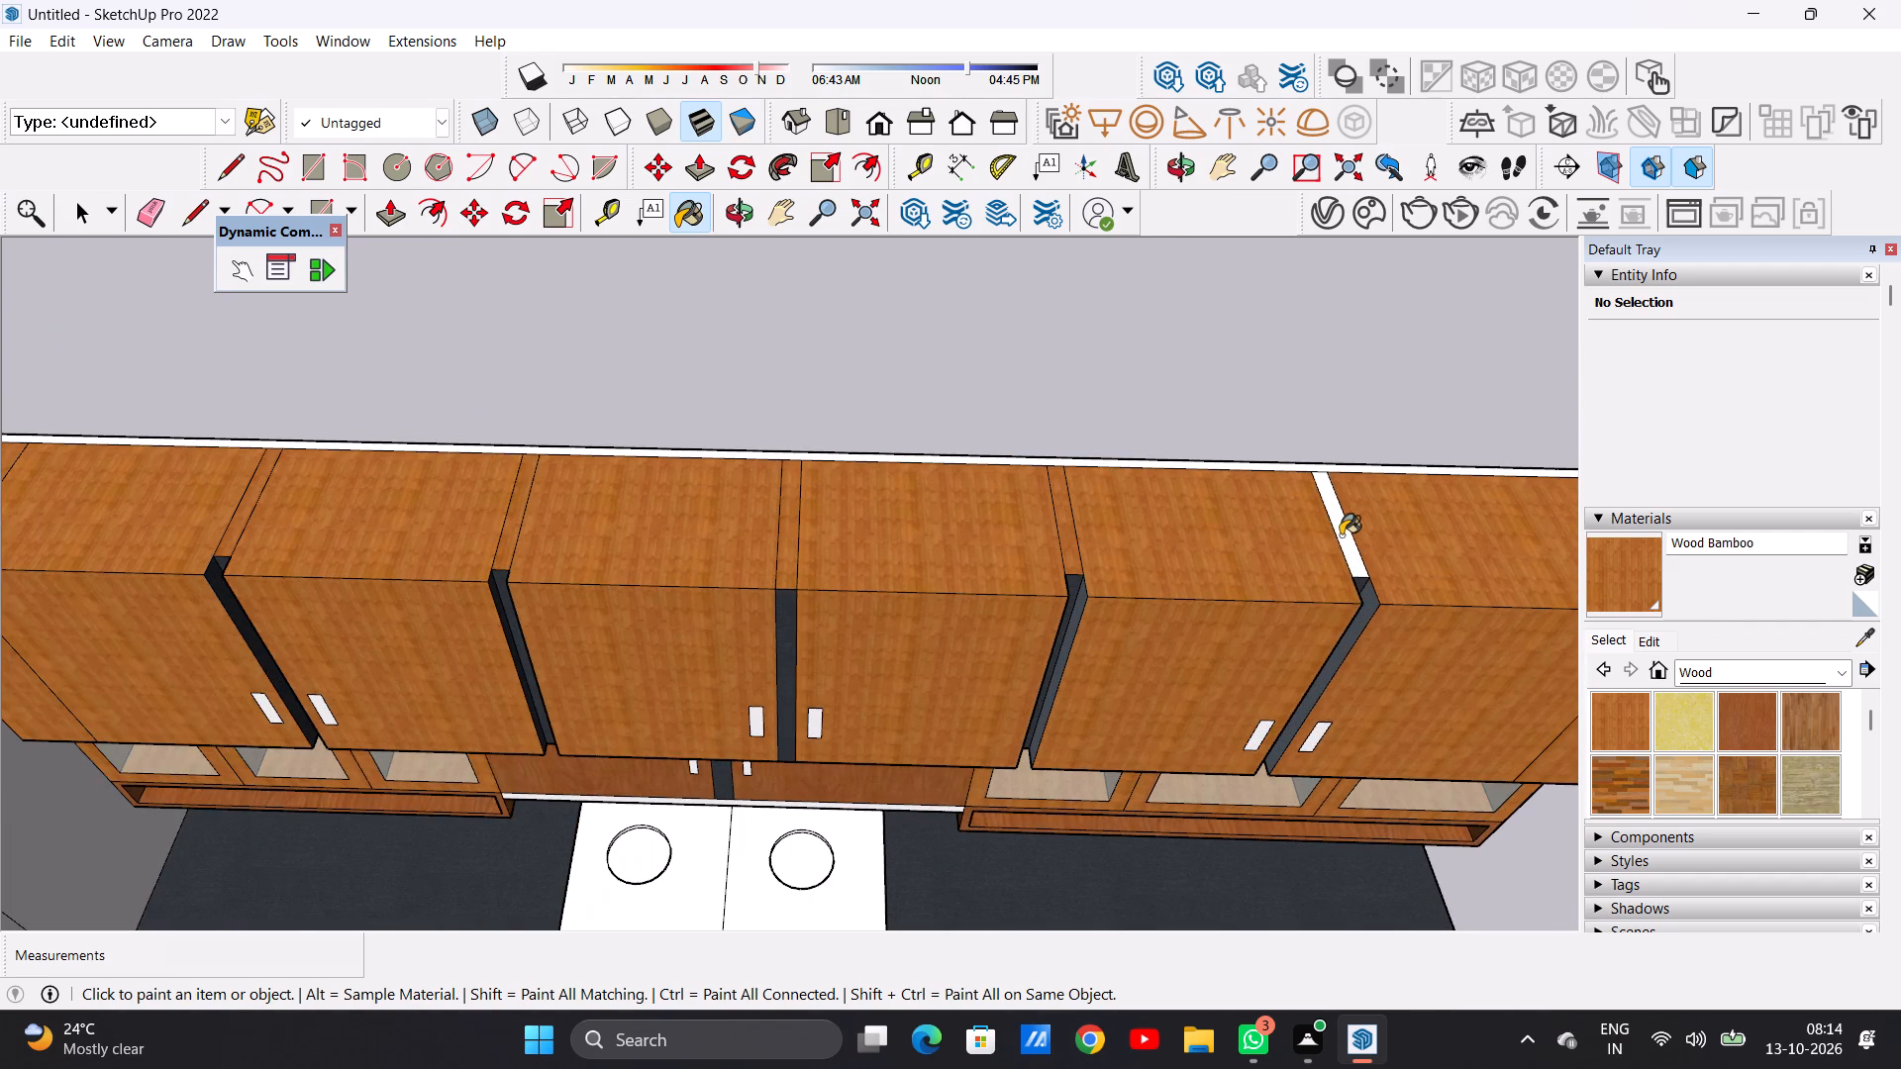
# Paint the six door handles of the tall wall cabinets with Wood Floor Light from the Wood materials.
pyautogui.scroll(-11, 971, 517)
pyautogui.moveTo(937, 698); pyautogui.dragTo(954, 314, button='middle')
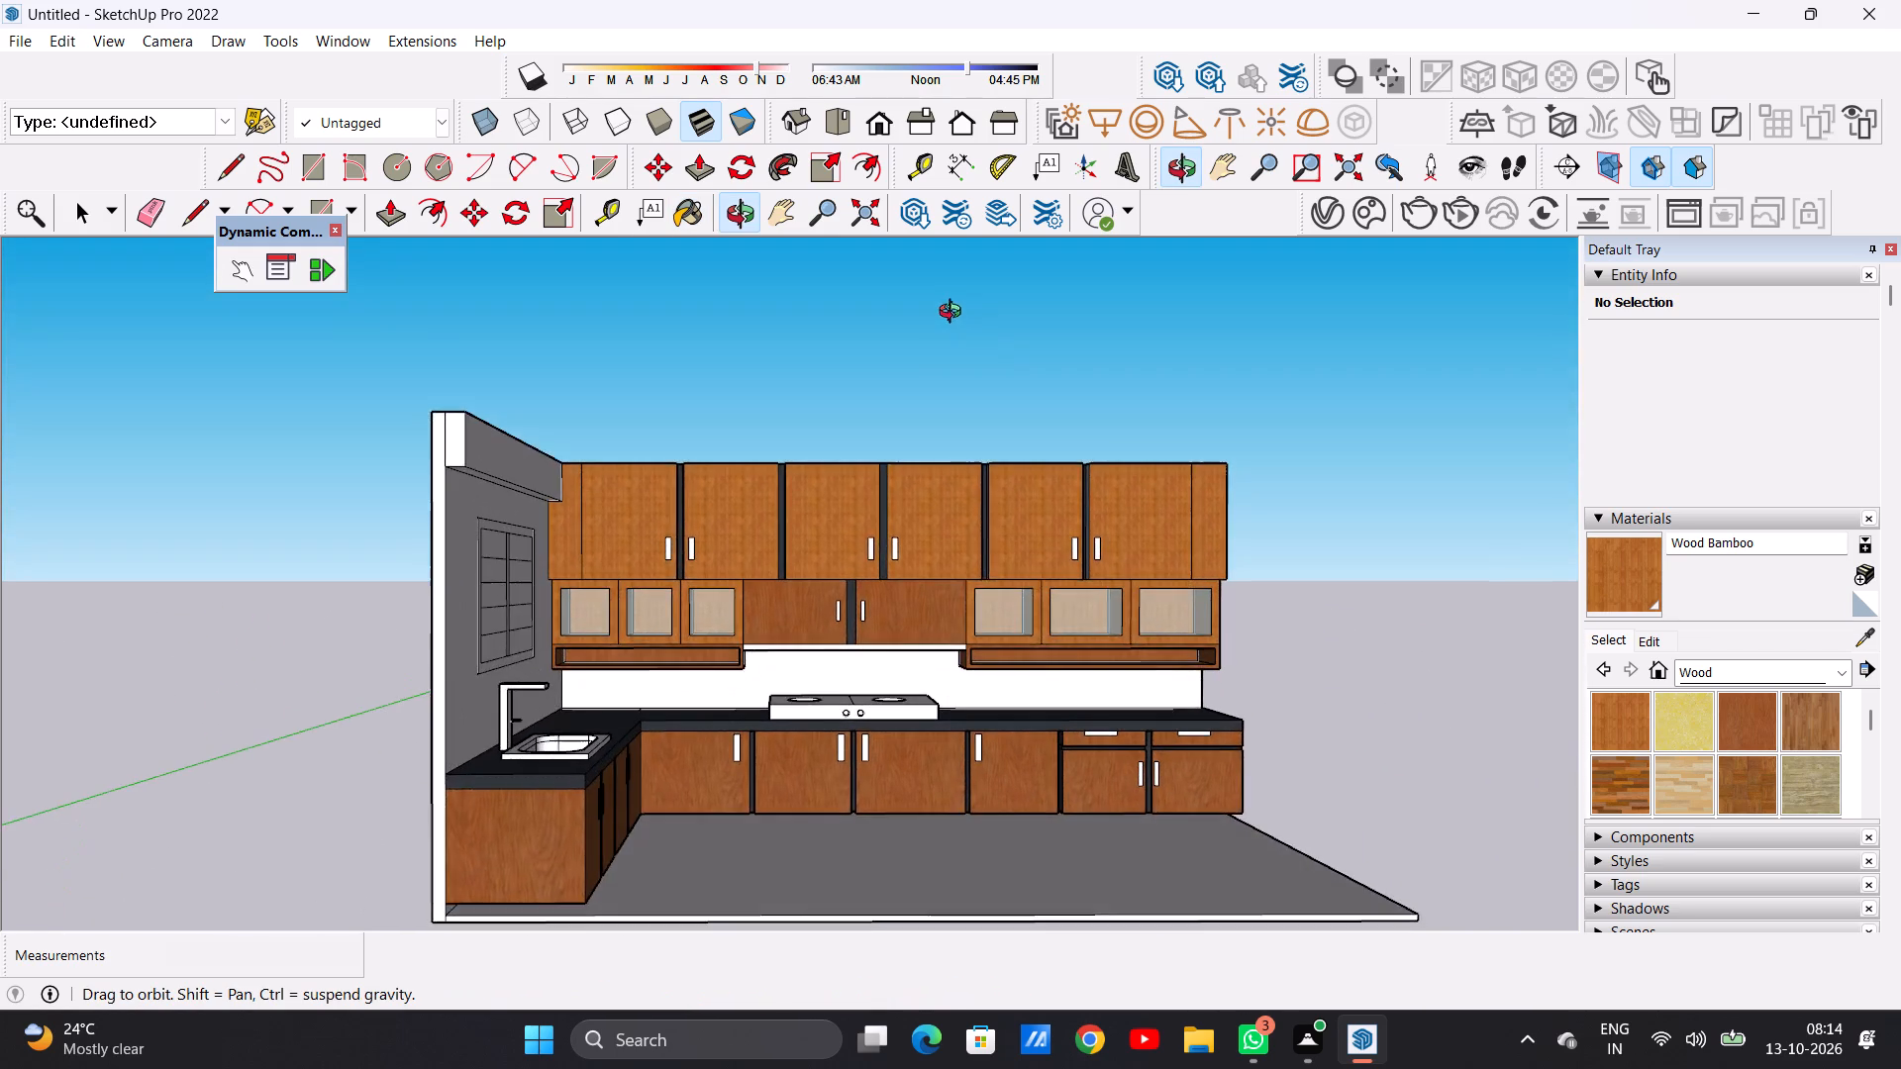
pyautogui.moveTo(954, 314); pyautogui.dragTo(885, 441, button='middle')
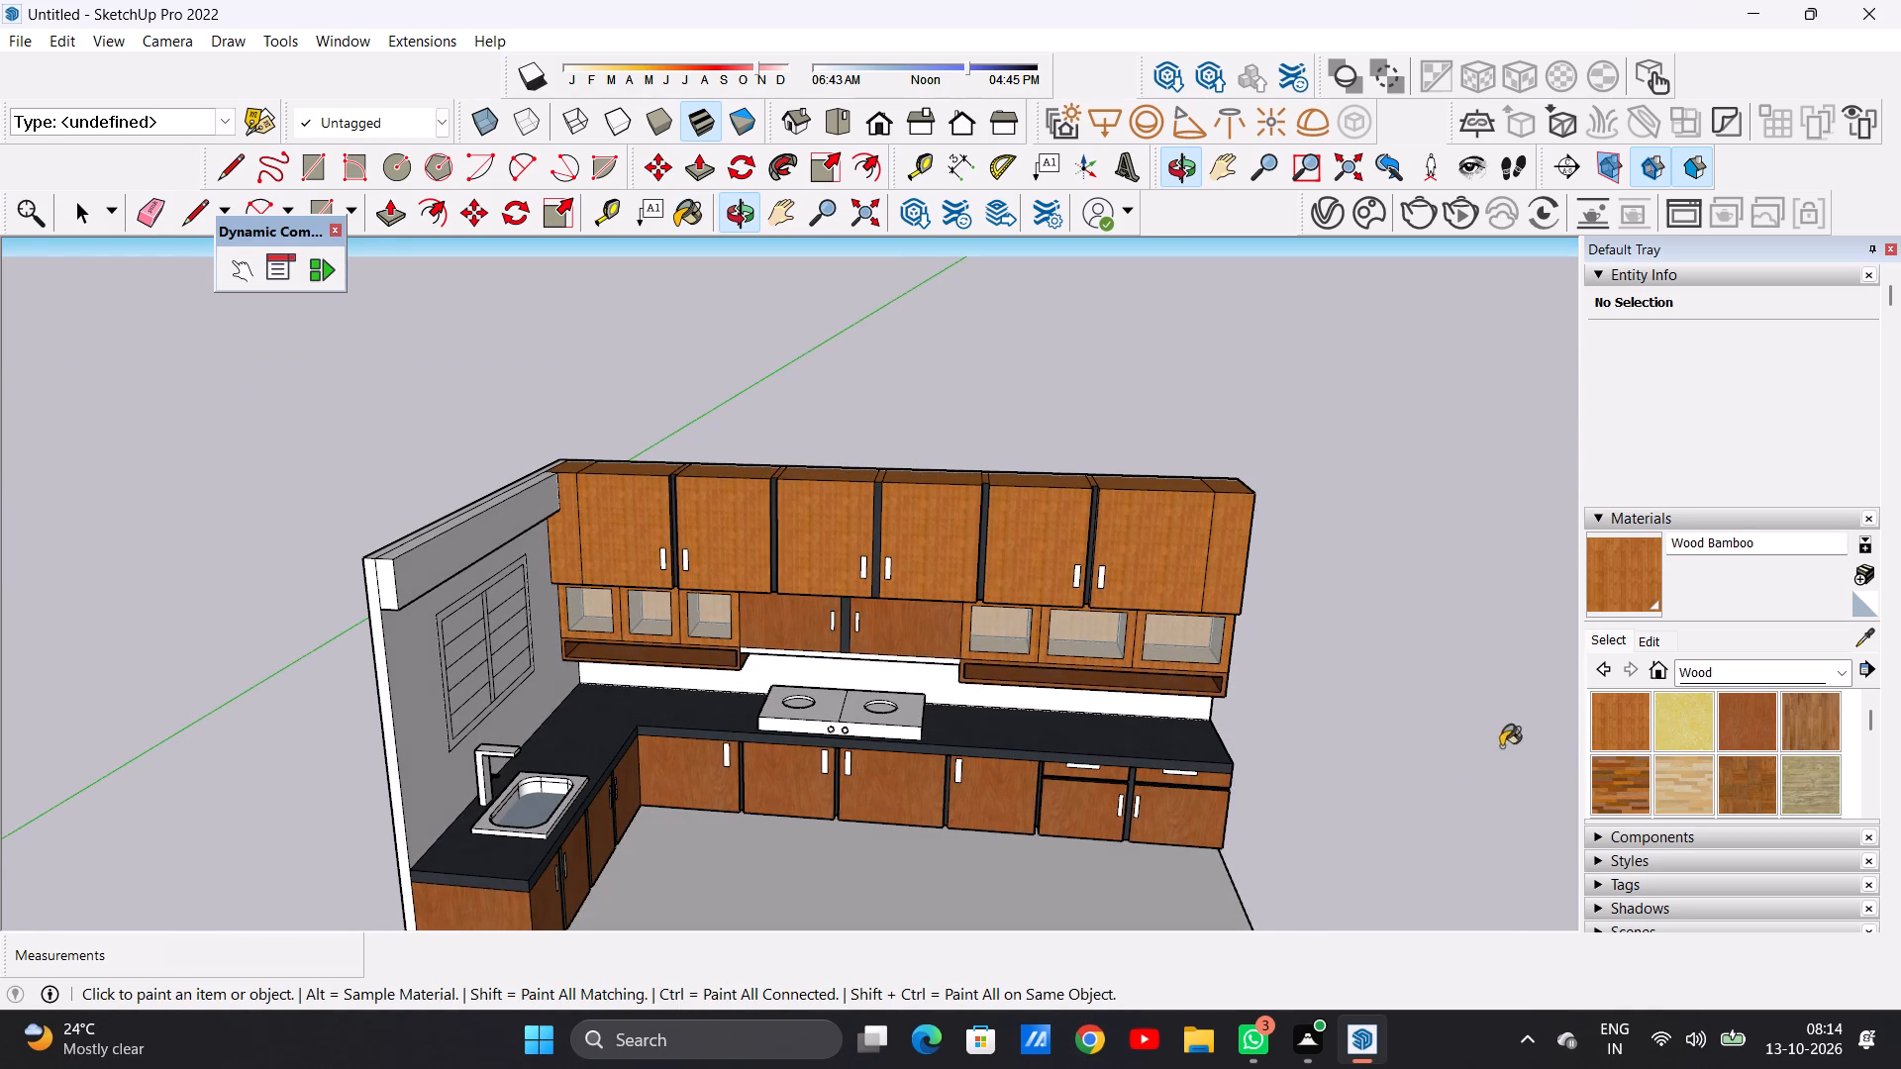
pyautogui.click(1672, 790)
pyautogui.scroll(9, 625, 563)
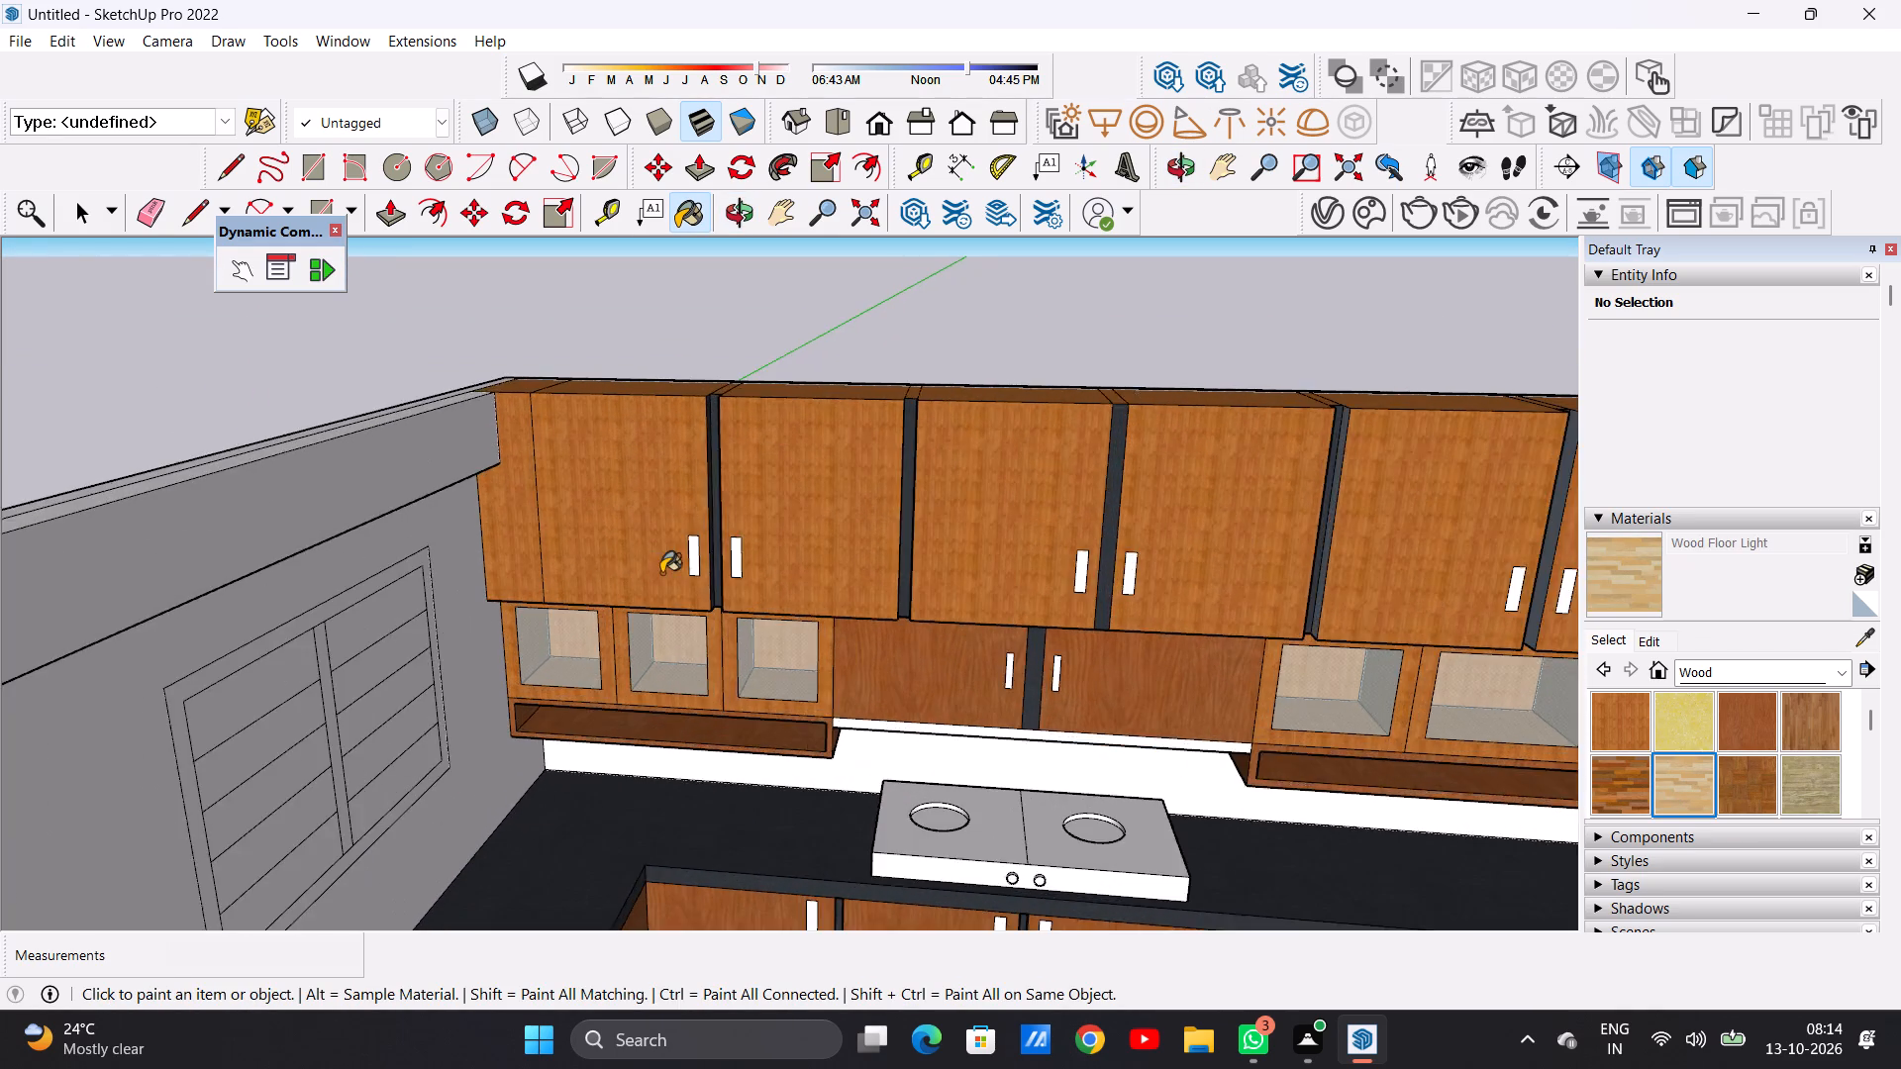
pyautogui.scroll(11, 661, 573)
pyautogui.click(764, 535)
pyautogui.click(965, 542)
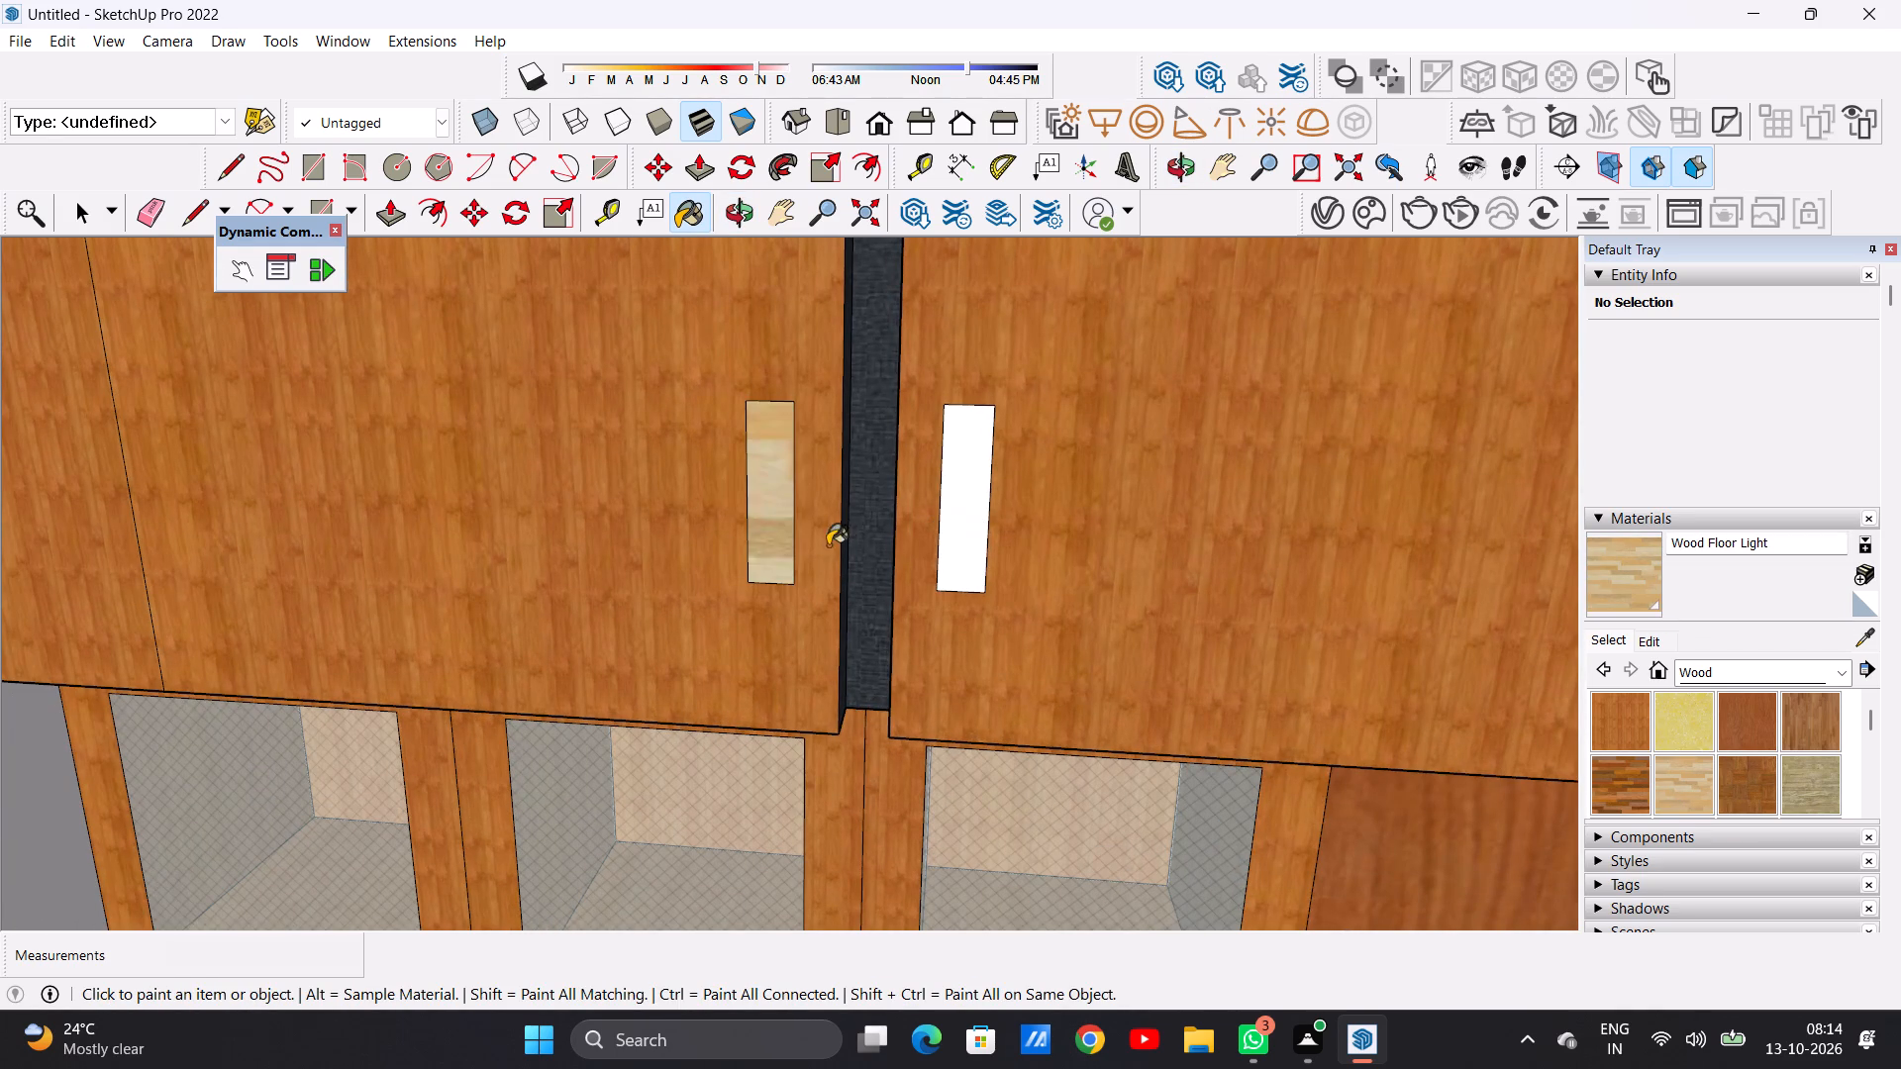
pyautogui.scroll(-5, 835, 557)
pyautogui.scroll(1, 835, 557)
pyautogui.scroll(-11, 835, 557)
pyautogui.scroll(7, 1392, 569)
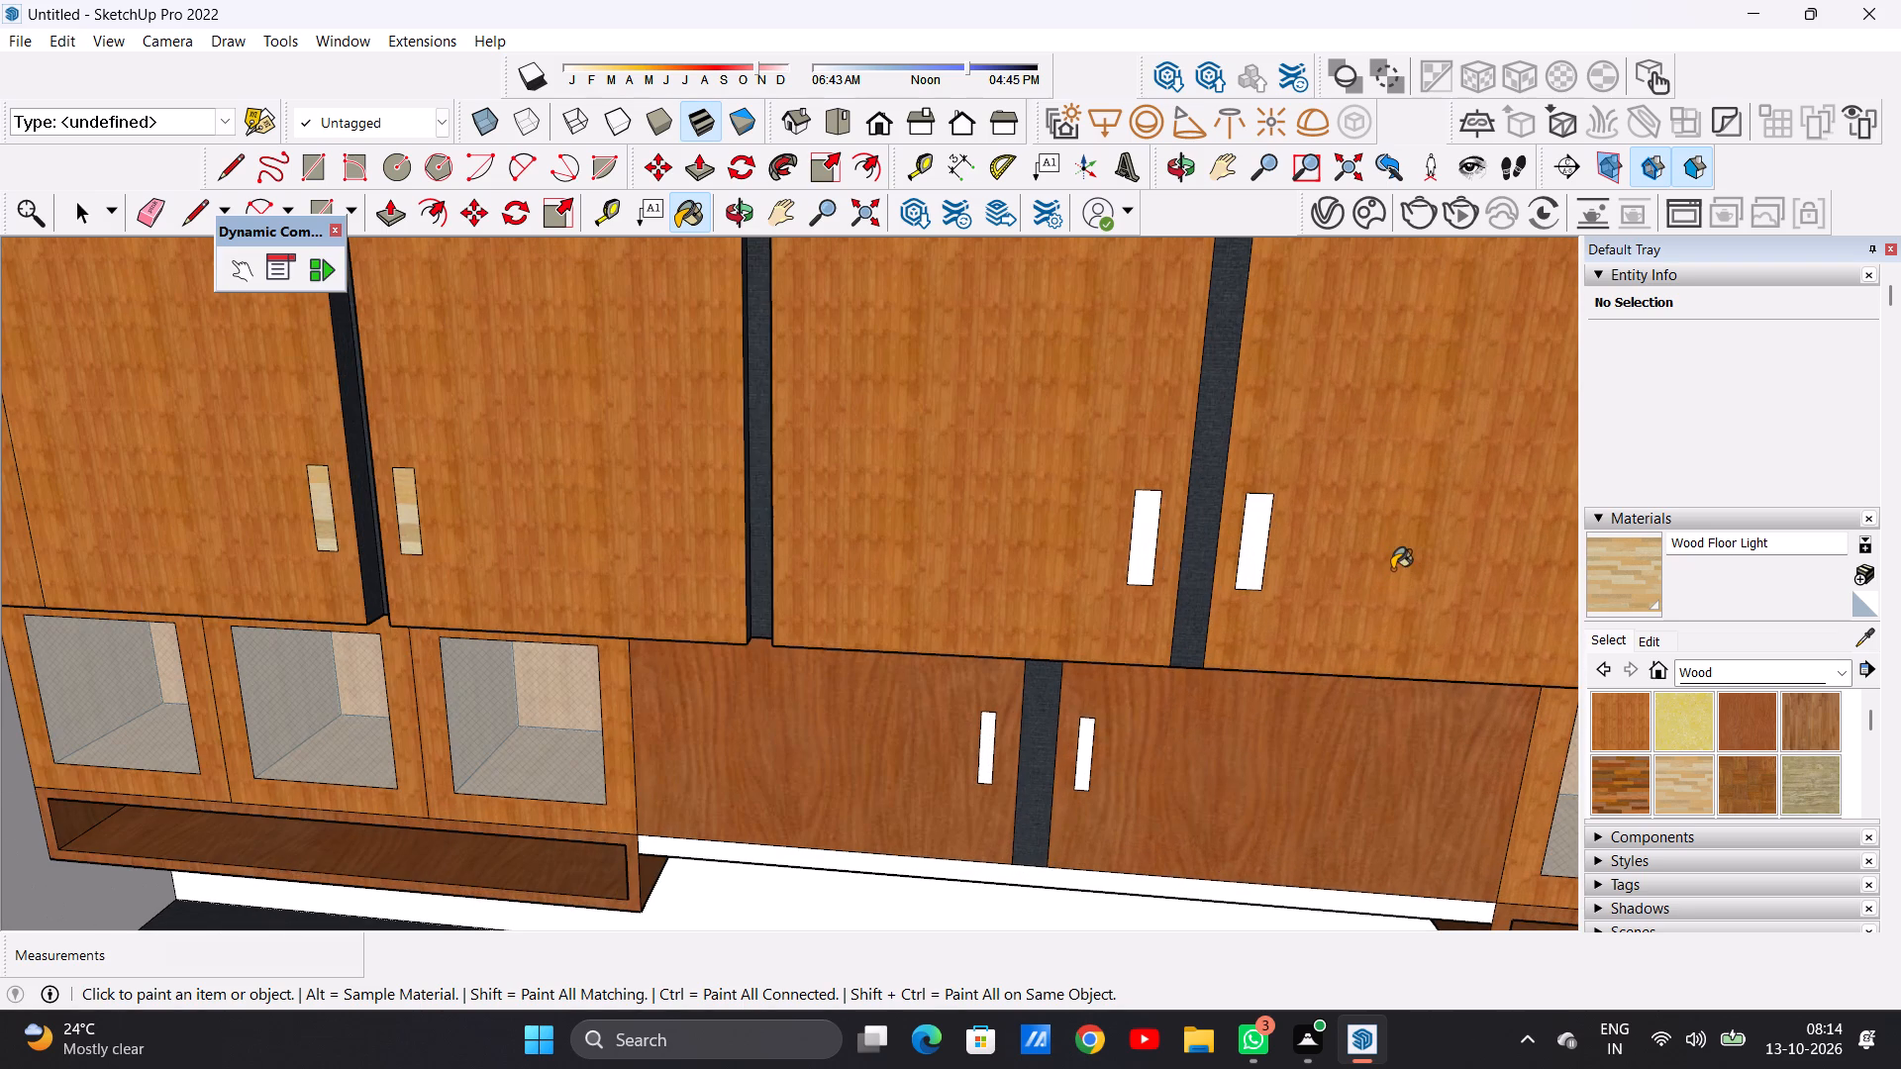
pyautogui.click(1143, 554)
pyautogui.click(1258, 553)
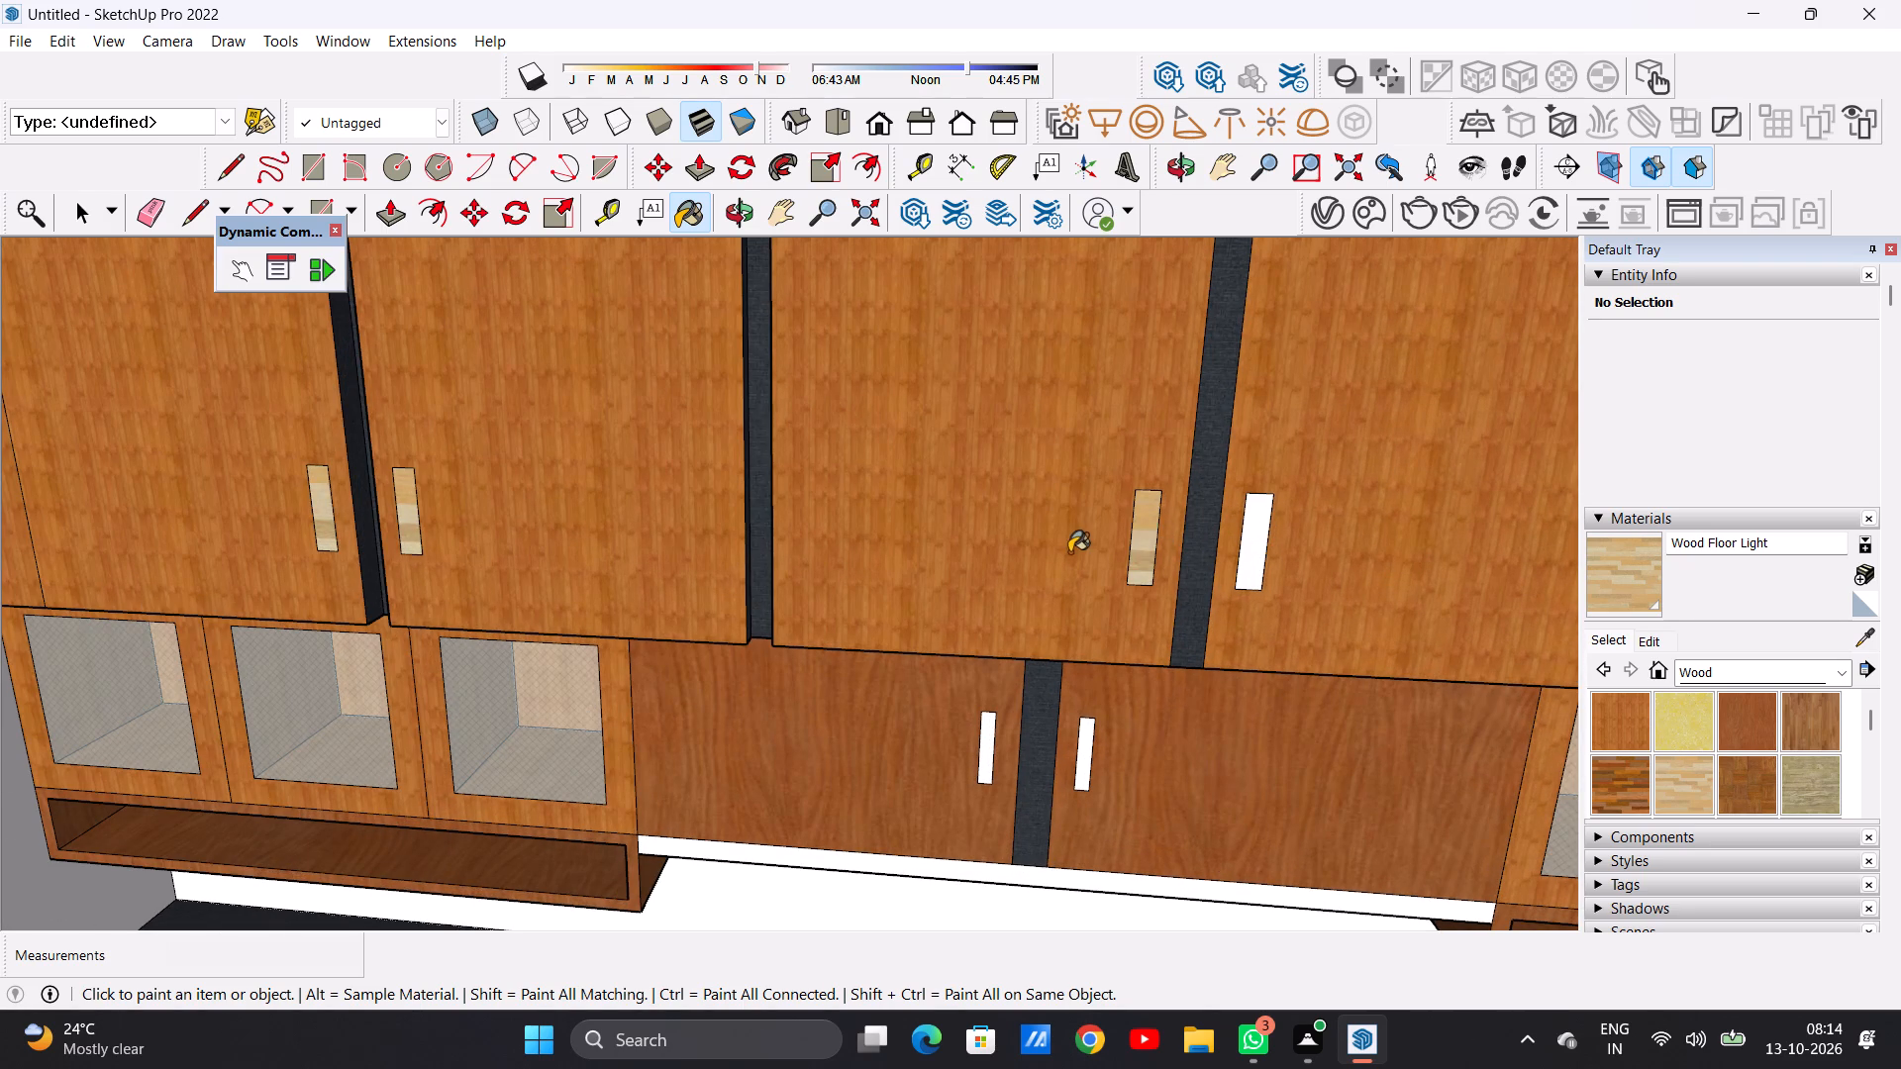
pyautogui.scroll(-15, 1068, 552)
pyautogui.scroll(-1, 1251, 561)
pyautogui.scroll(8, 1251, 561)
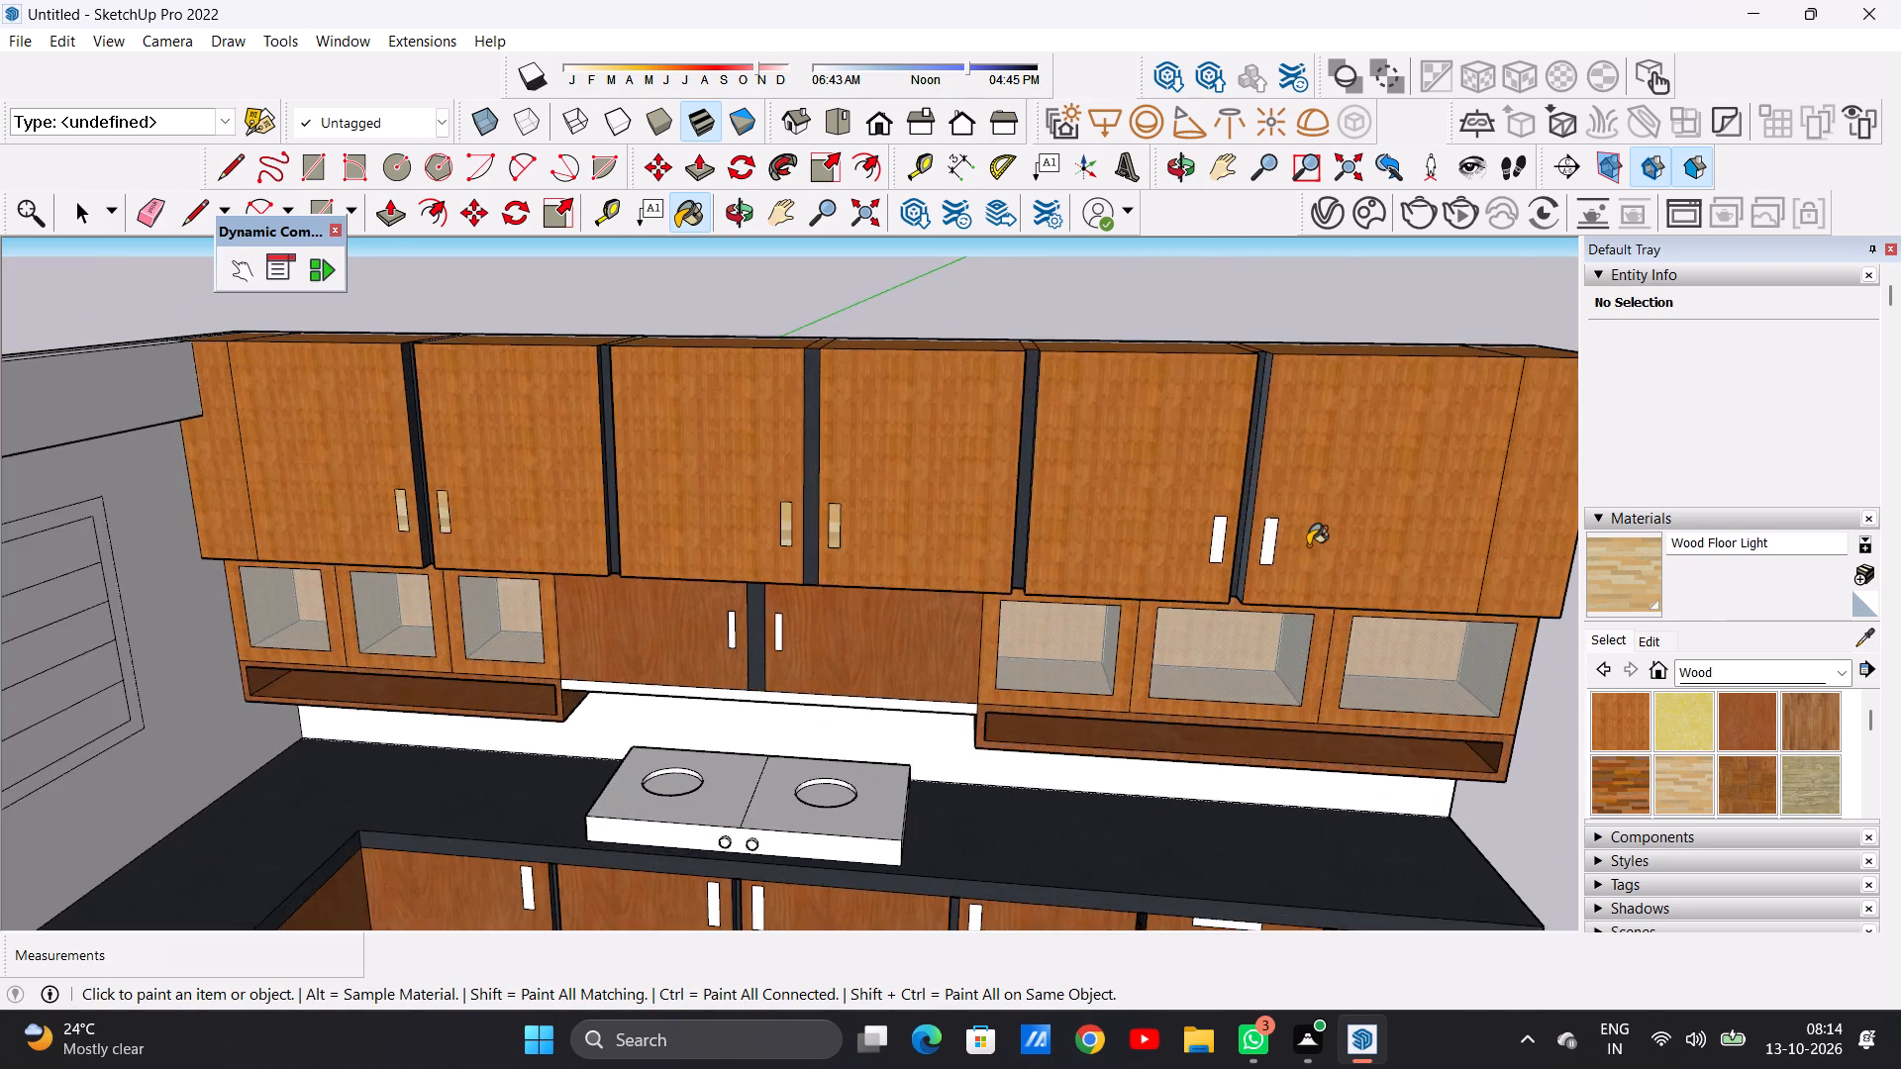
pyautogui.scroll(7, 1302, 544)
pyautogui.click(1238, 553)
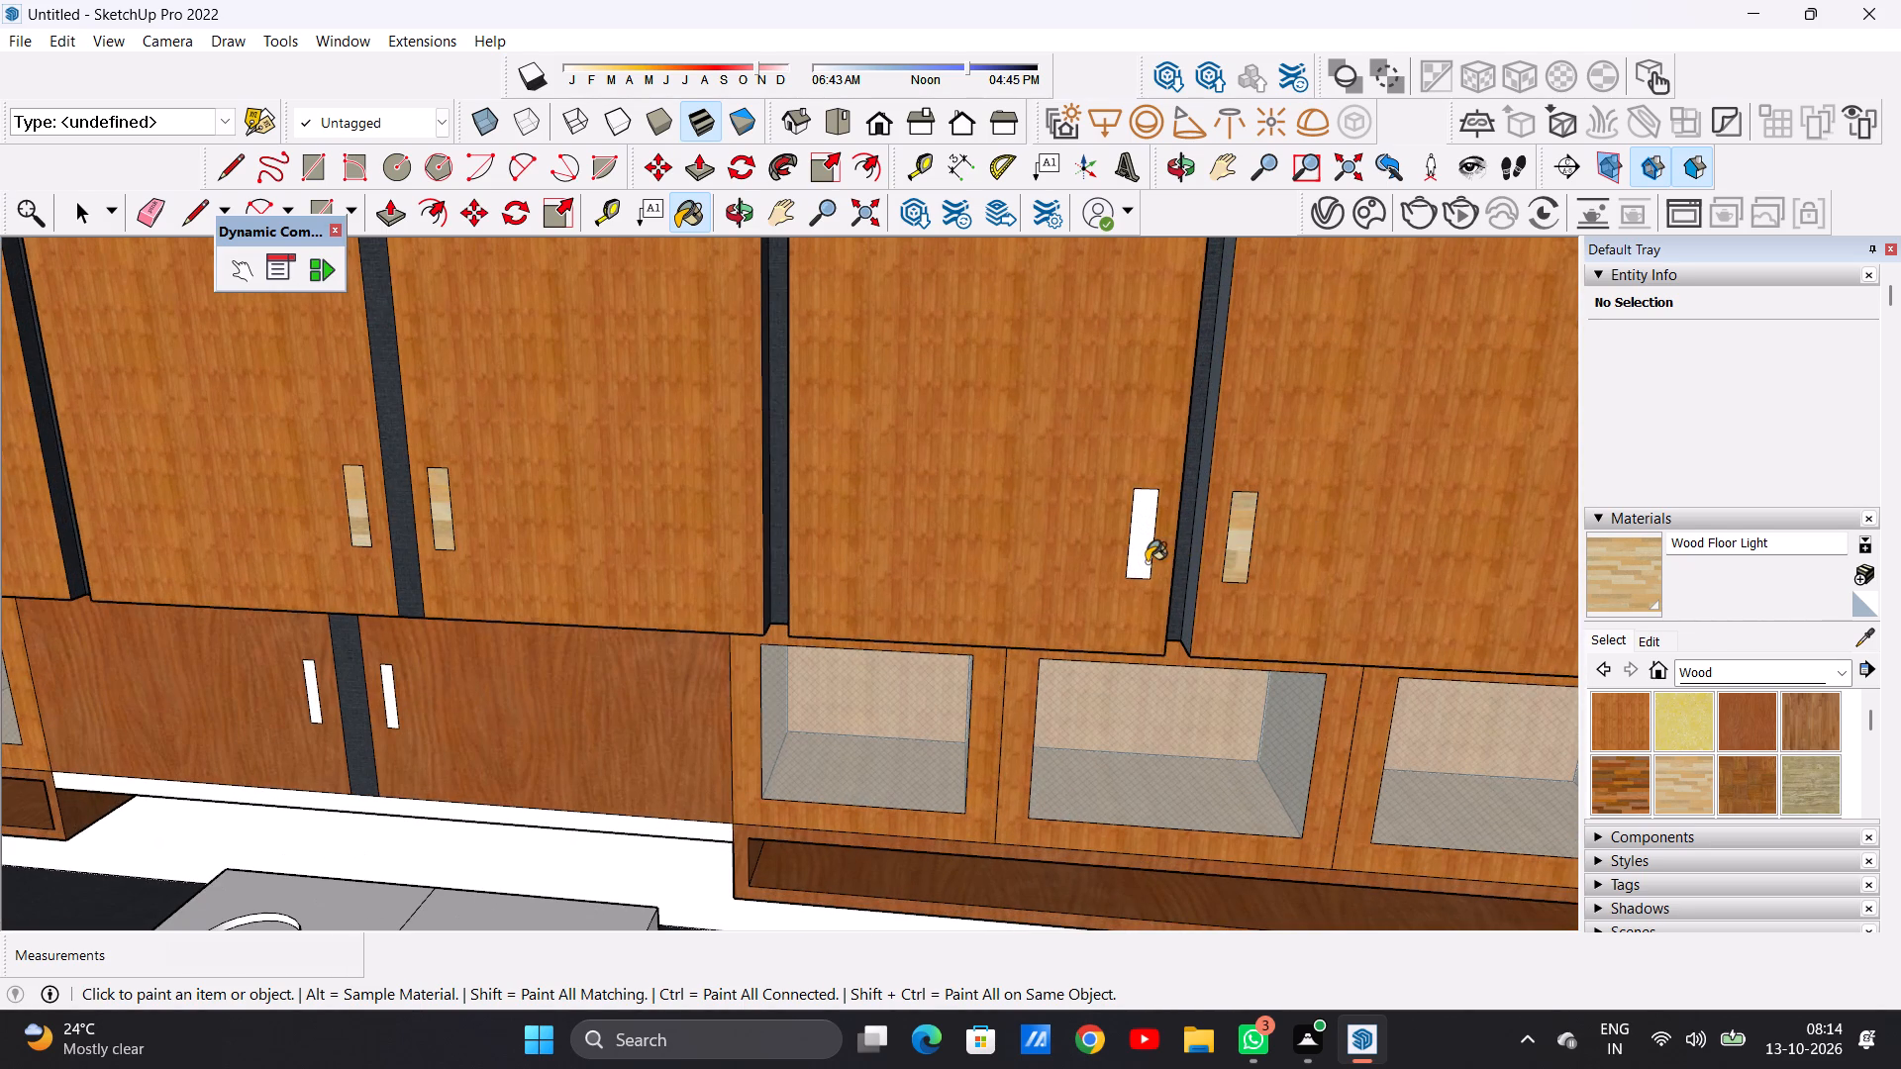
pyautogui.click(1129, 556)
pyautogui.click(1142, 557)
# Paint the two handles of the short wall cabinets above the hob with Wood Floor Light.
pyautogui.scroll(-17, 1072, 563)
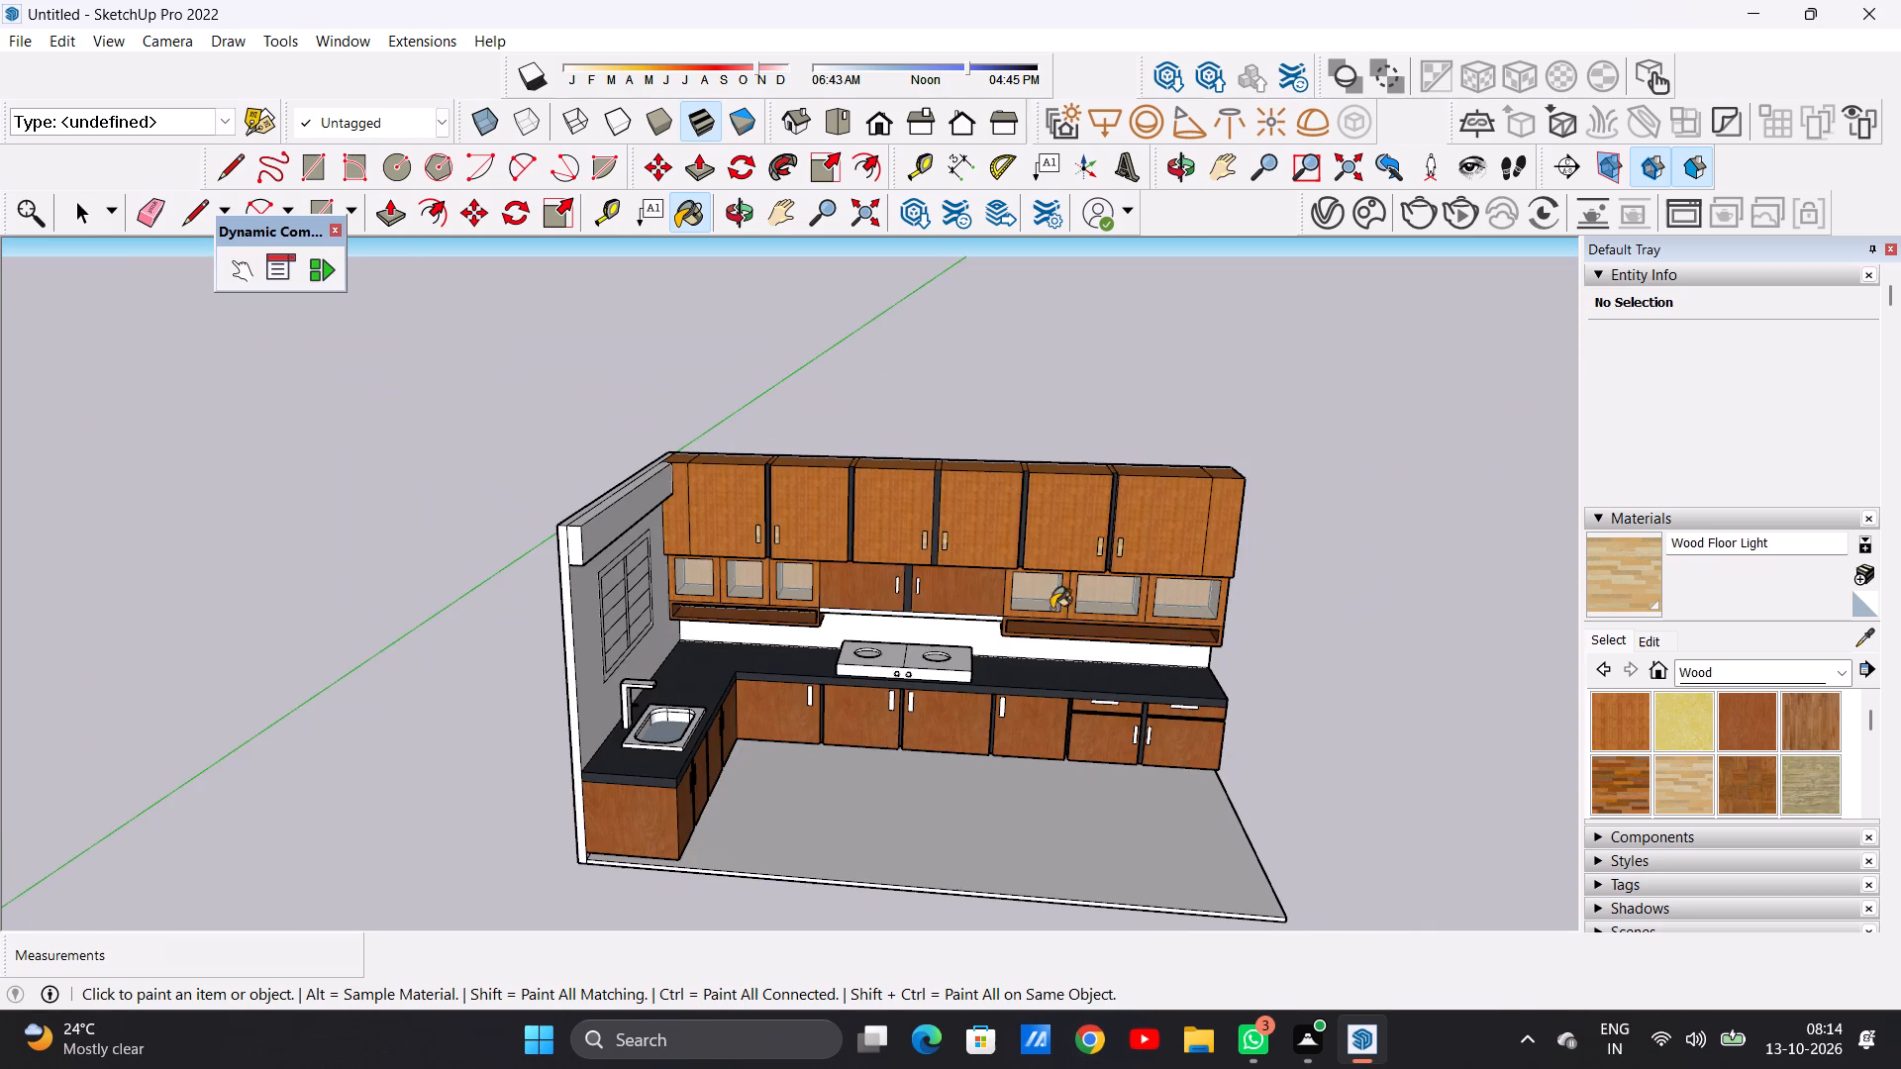
pyautogui.moveTo(1021, 658); pyautogui.dragTo(1000, 544, button='middle')
pyautogui.scroll(19, 900, 608)
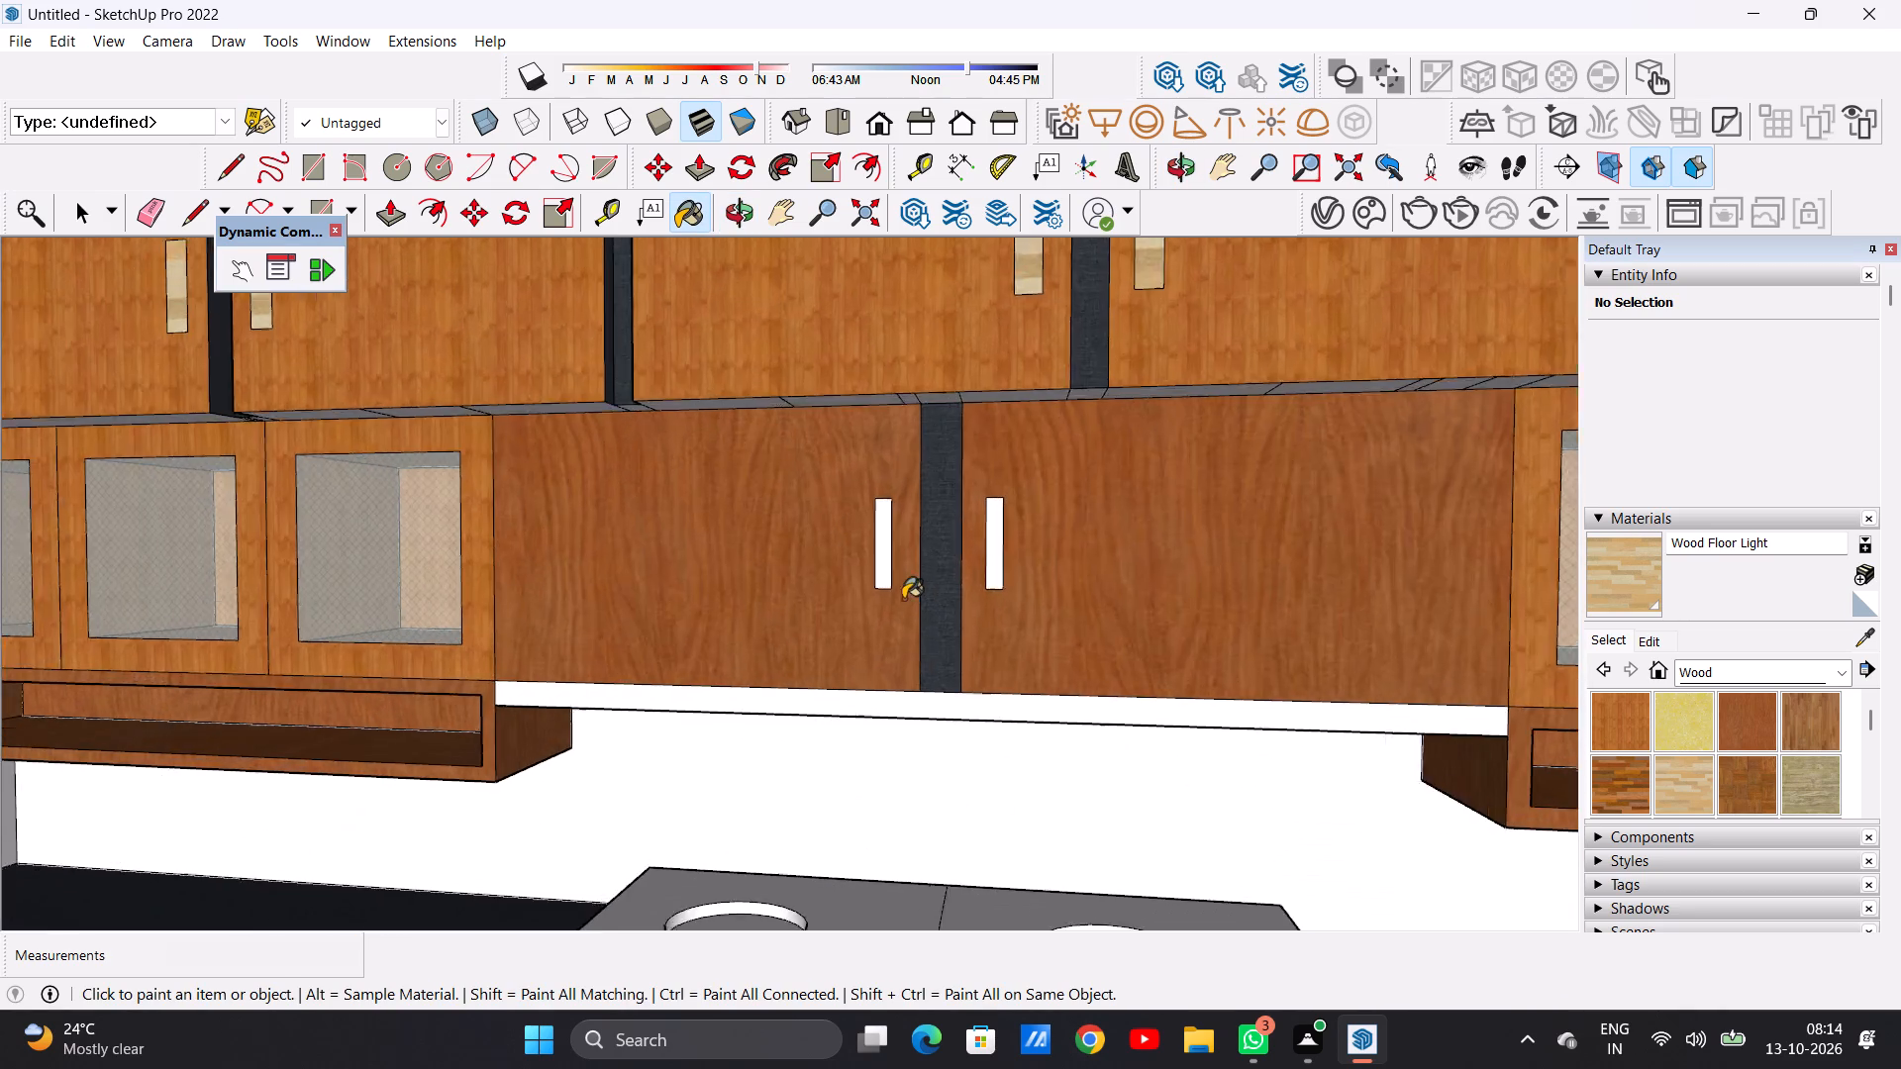
pyautogui.scroll(4, 903, 599)
pyautogui.click(857, 561)
pyautogui.click(1101, 549)
# Paint the handles of the four full-height base cabinet doors along the hob wall with Wood Floor Light.
pyautogui.scroll(-20, 974, 534)
pyautogui.scroll(-3, 974, 534)
pyautogui.scroll(19, 864, 727)
pyautogui.scroll(-1, 792, 690)
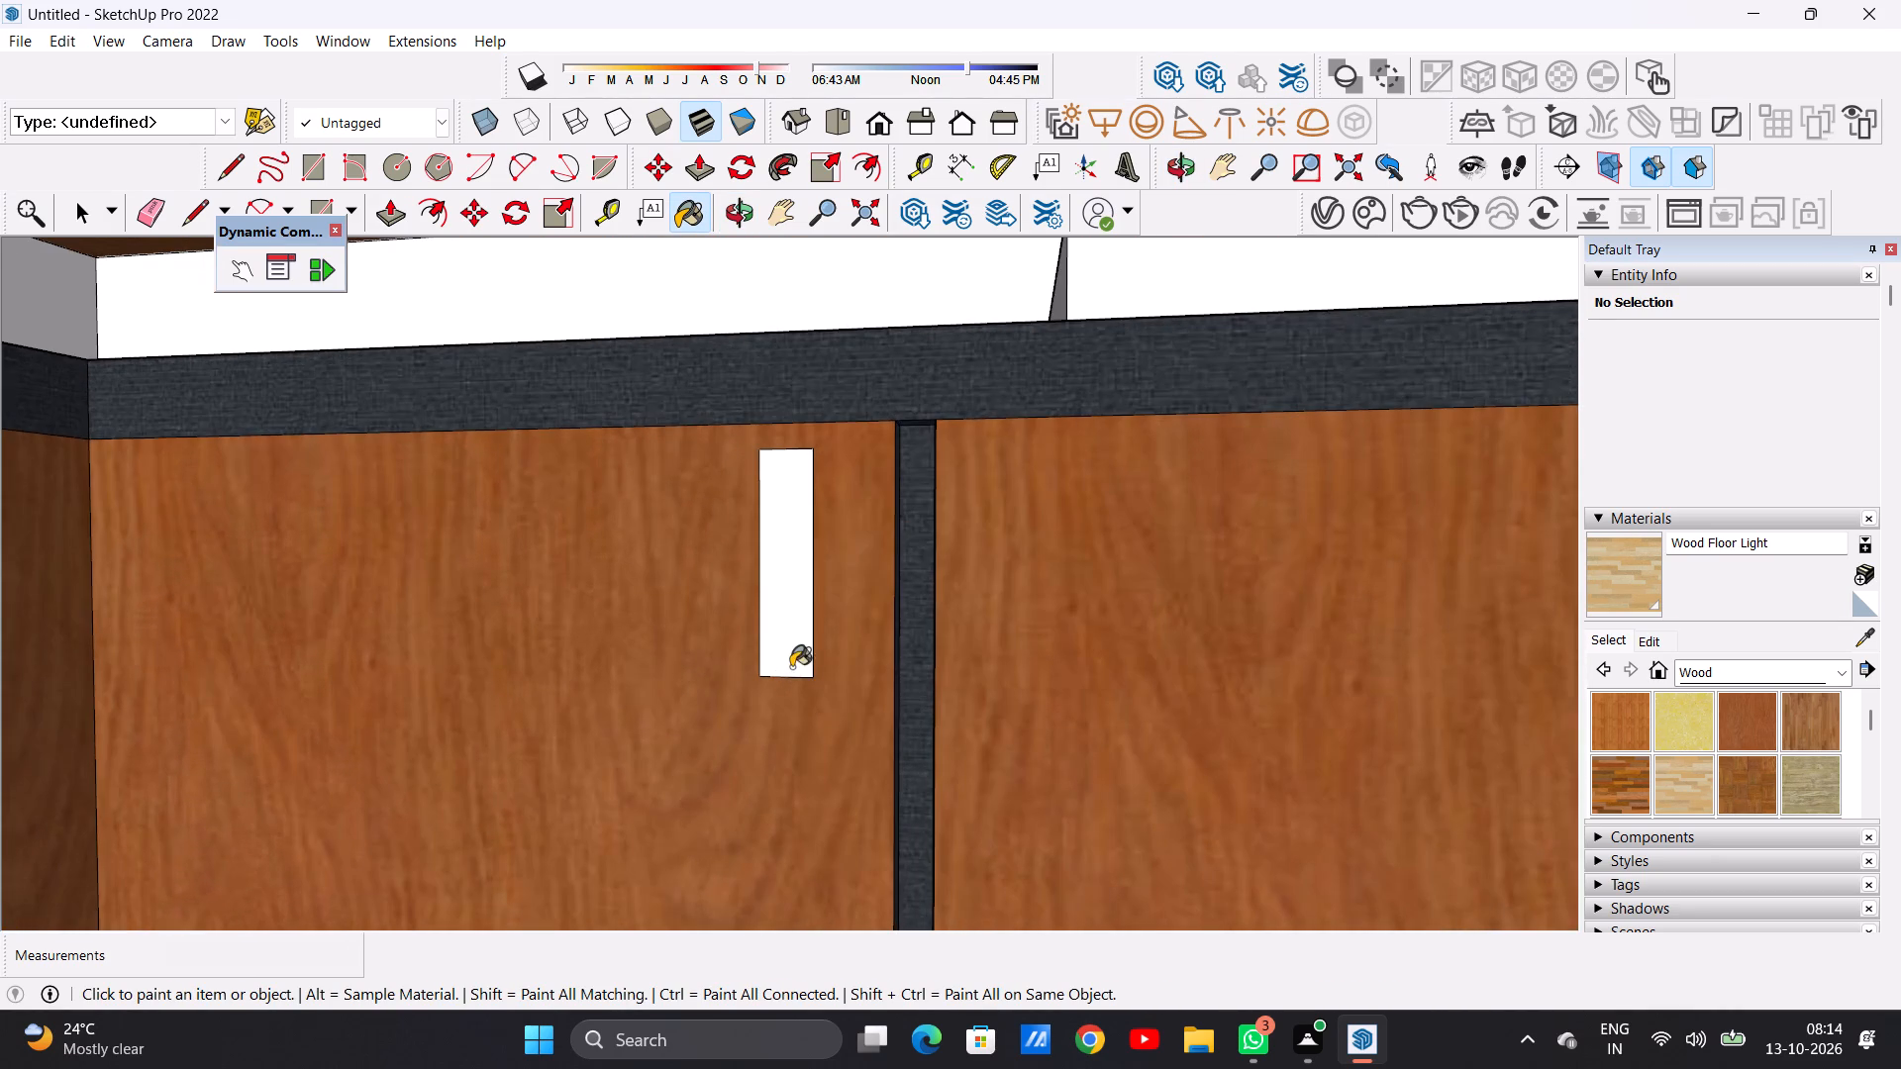
pyautogui.click(786, 659)
pyautogui.scroll(-5, 813, 664)
pyautogui.scroll(1, 817, 667)
pyautogui.scroll(-7, 817, 667)
pyautogui.scroll(7, 1239, 658)
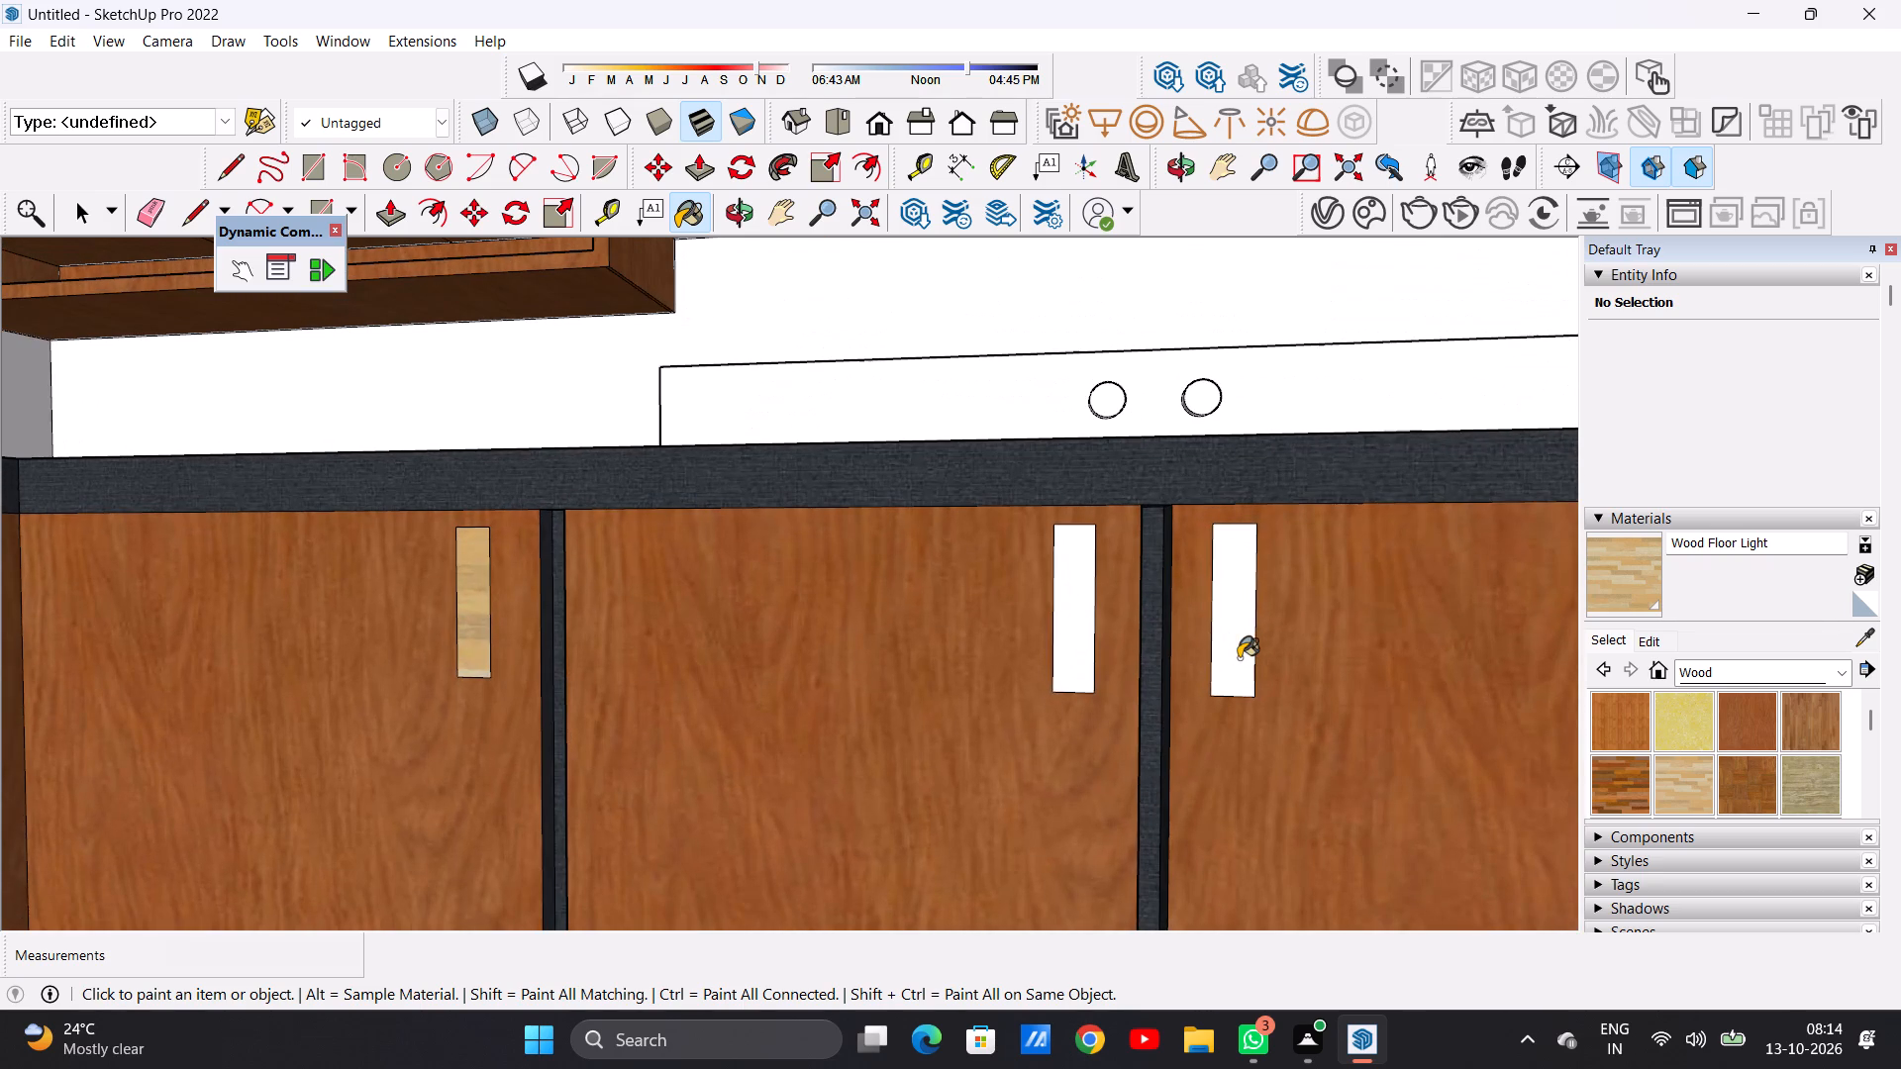
pyautogui.click(1239, 658)
pyautogui.click(1076, 661)
pyautogui.scroll(-11, 1040, 681)
pyautogui.scroll(1, 1037, 685)
pyautogui.scroll(-8, 1037, 685)
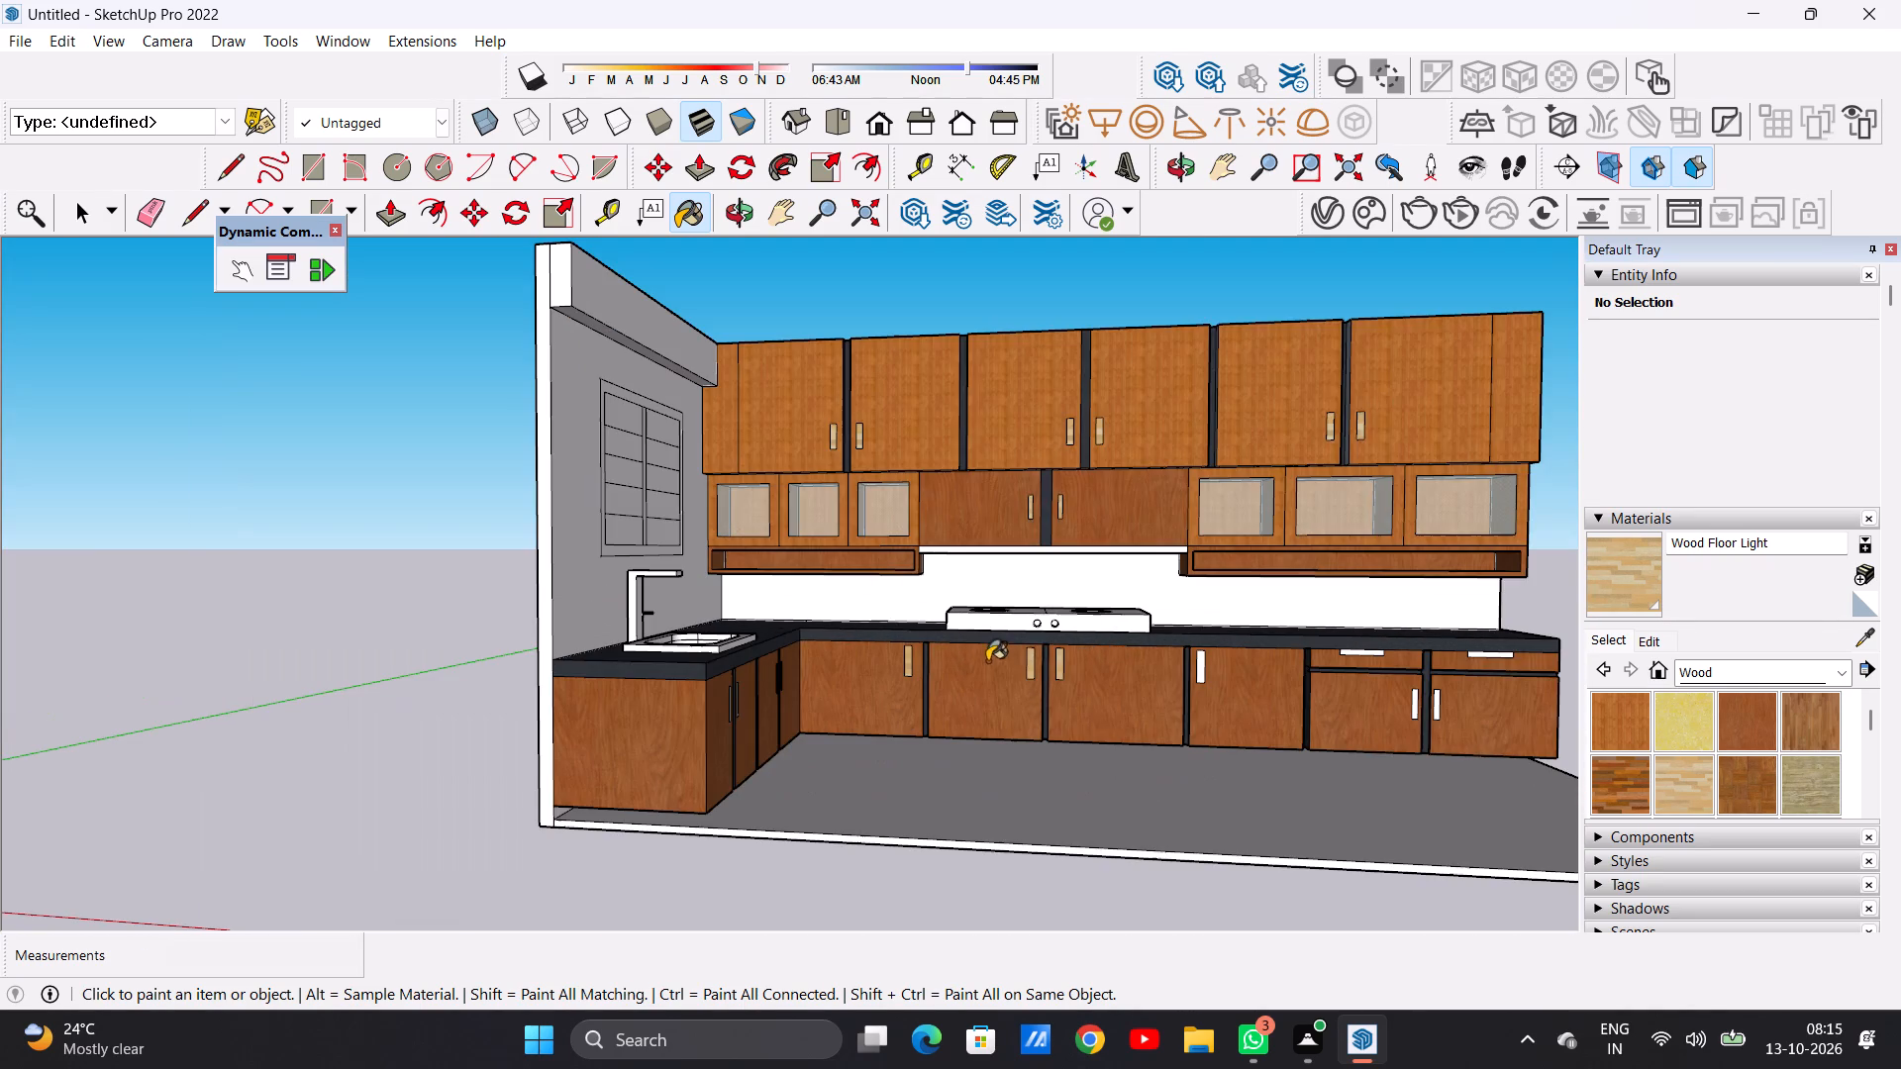
pyautogui.scroll(5, 1484, 660)
pyautogui.scroll(7, 1070, 673)
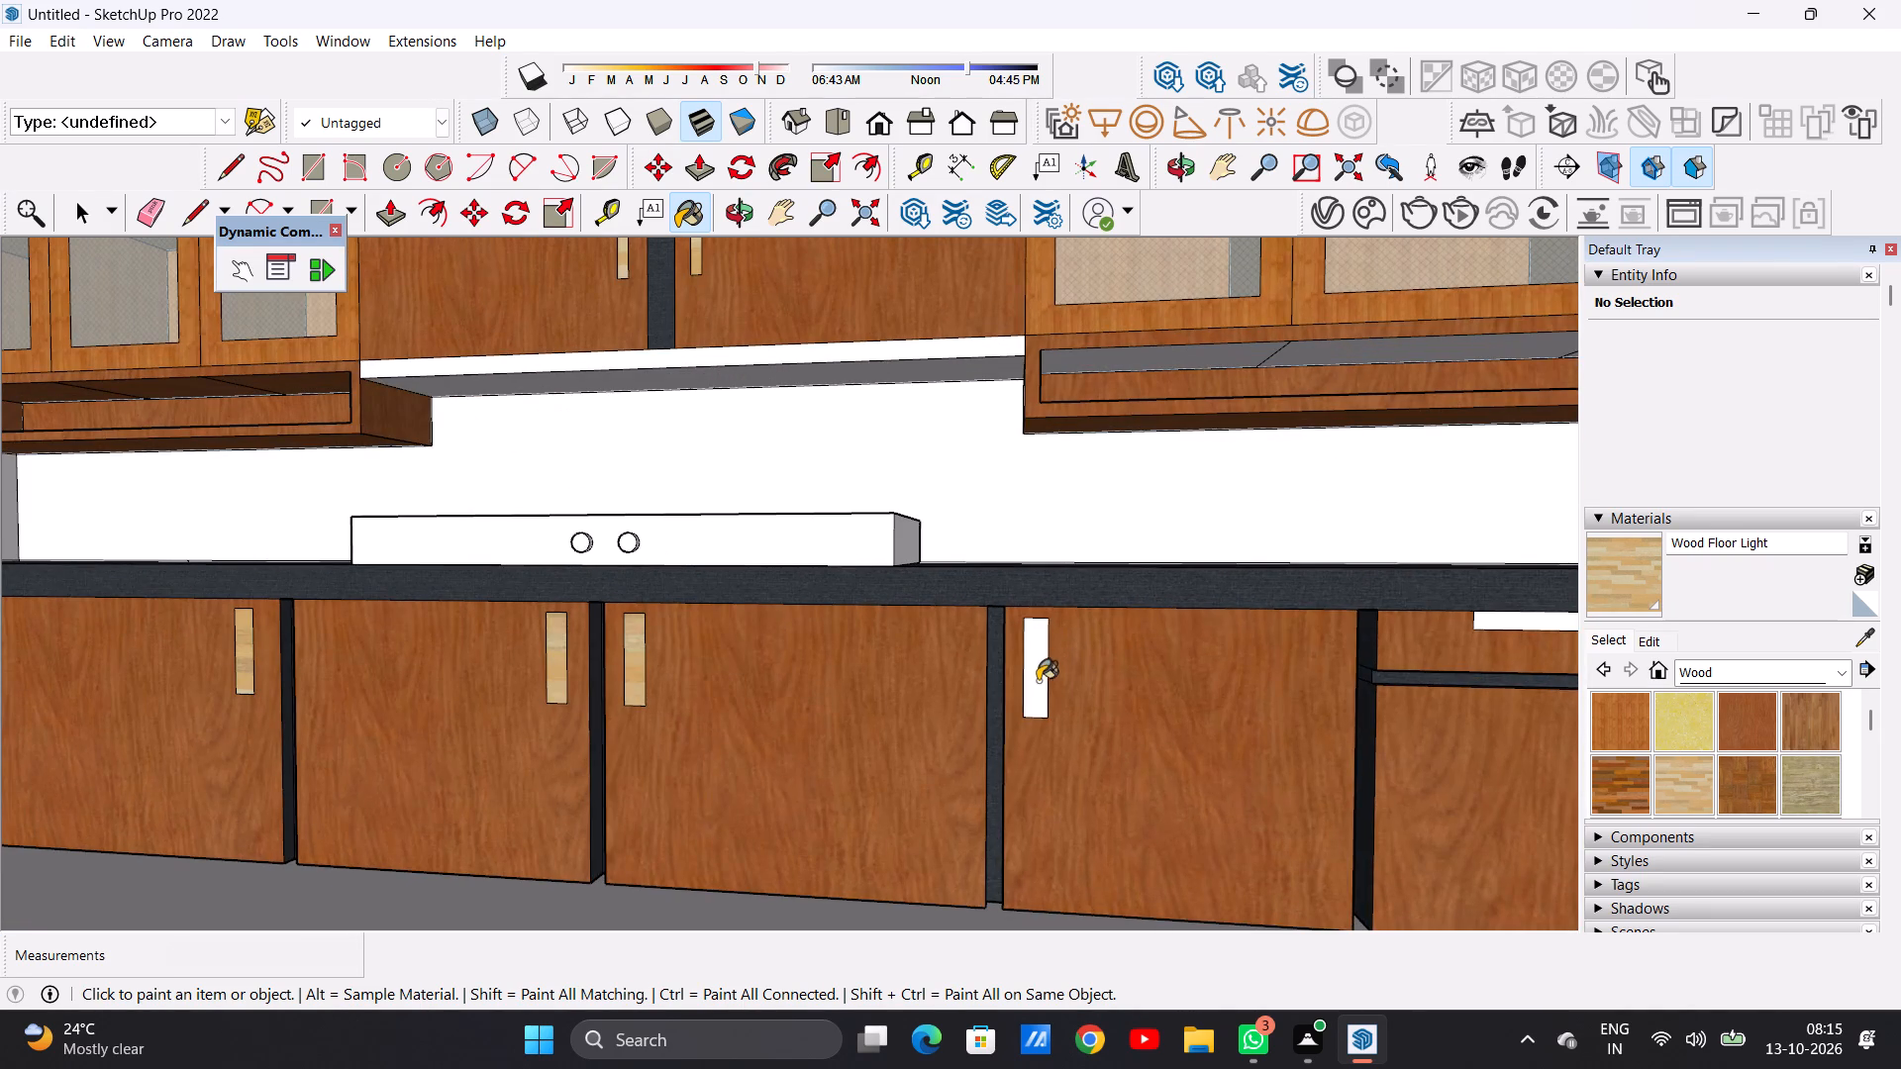
pyautogui.click(1036, 682)
# Paint the handles of the two drawers and the two doors beneath them with Wood Floor Light.
pyautogui.scroll(-10, 1072, 684)
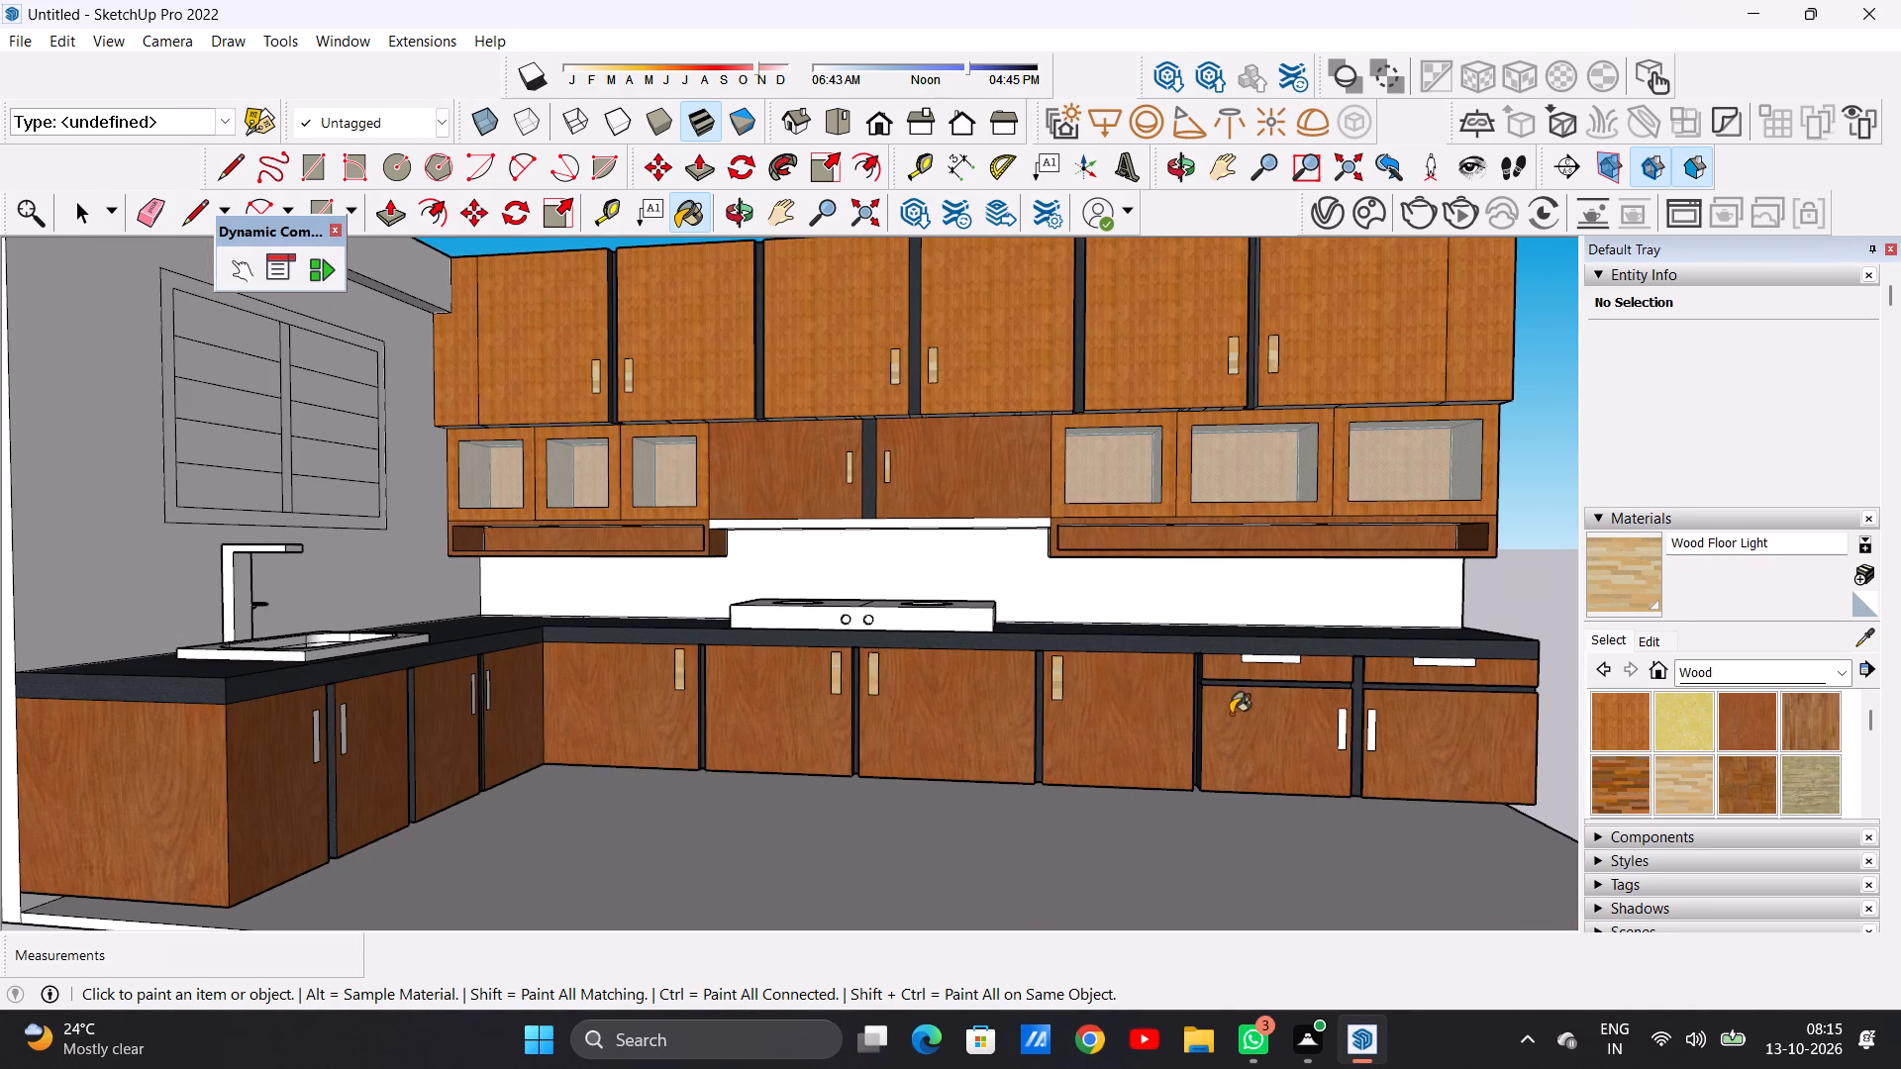
pyautogui.scroll(15, 1431, 680)
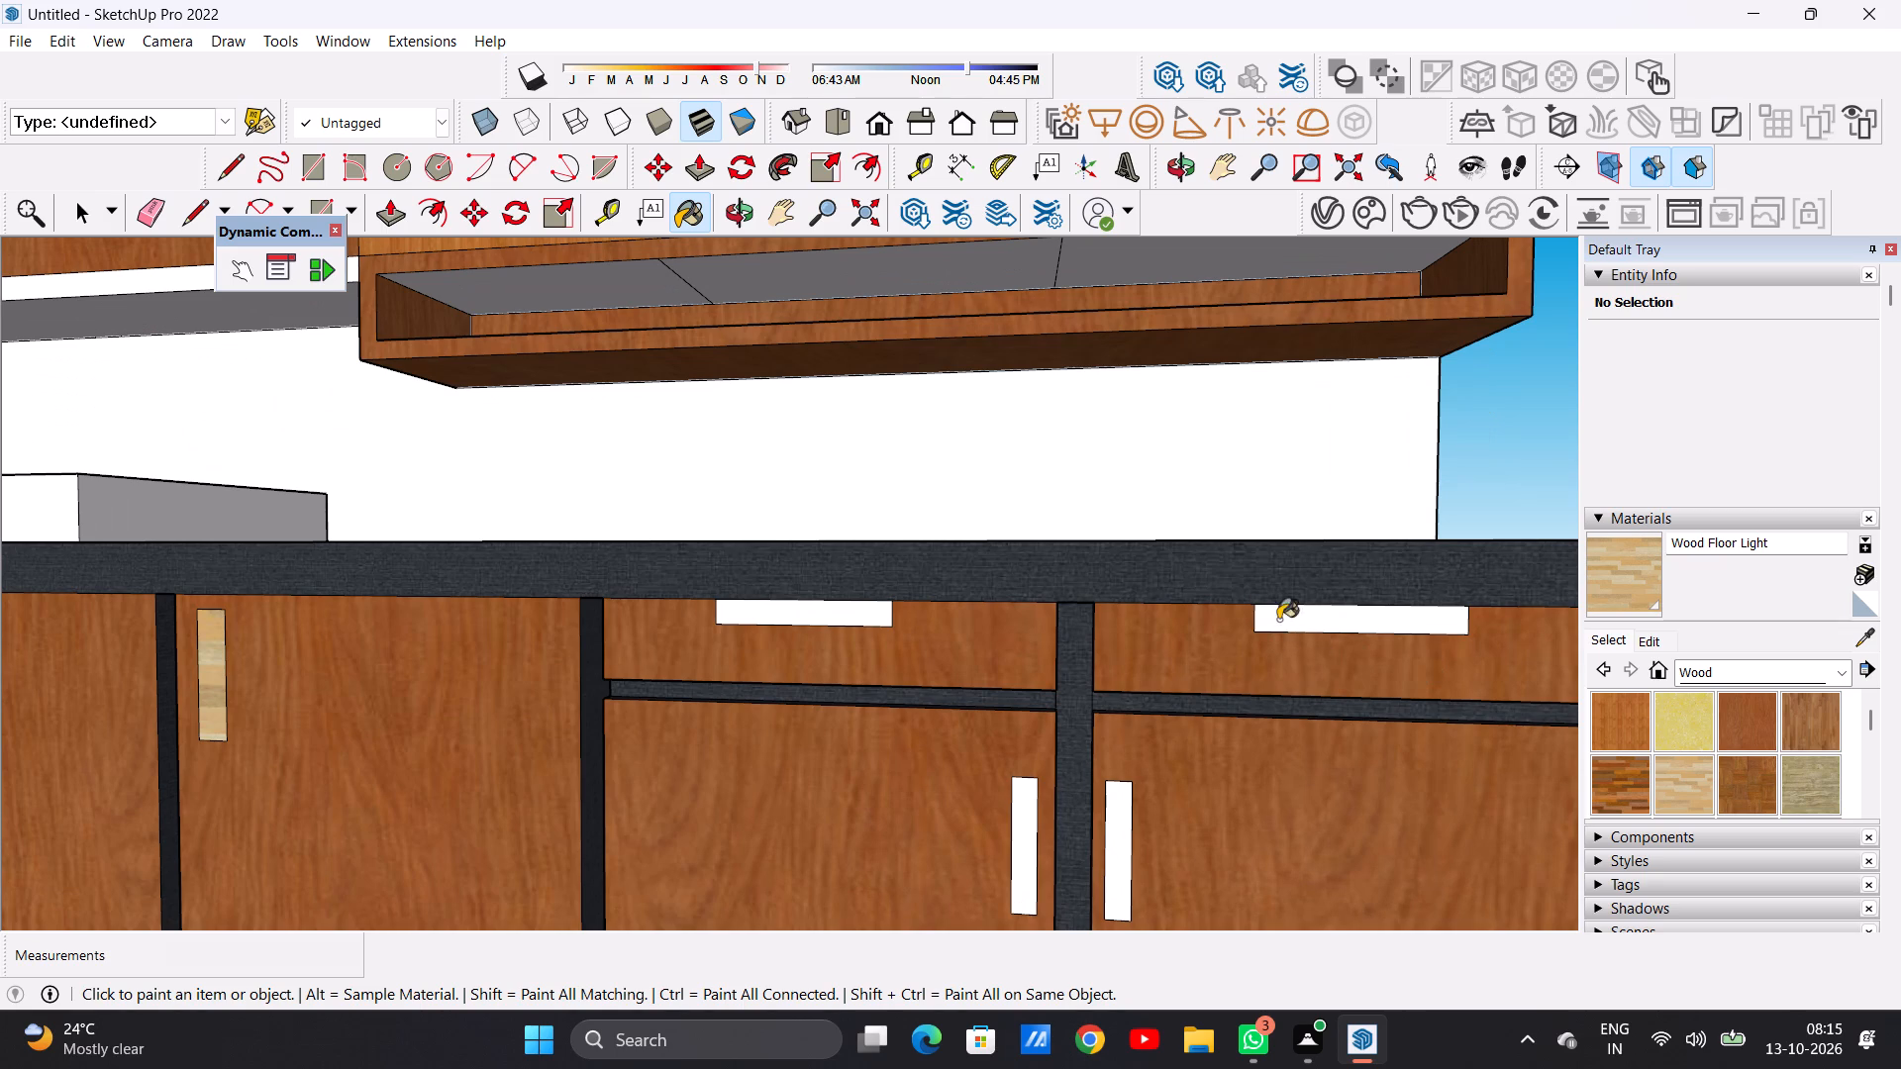
pyautogui.click(1288, 625)
pyautogui.click(857, 623)
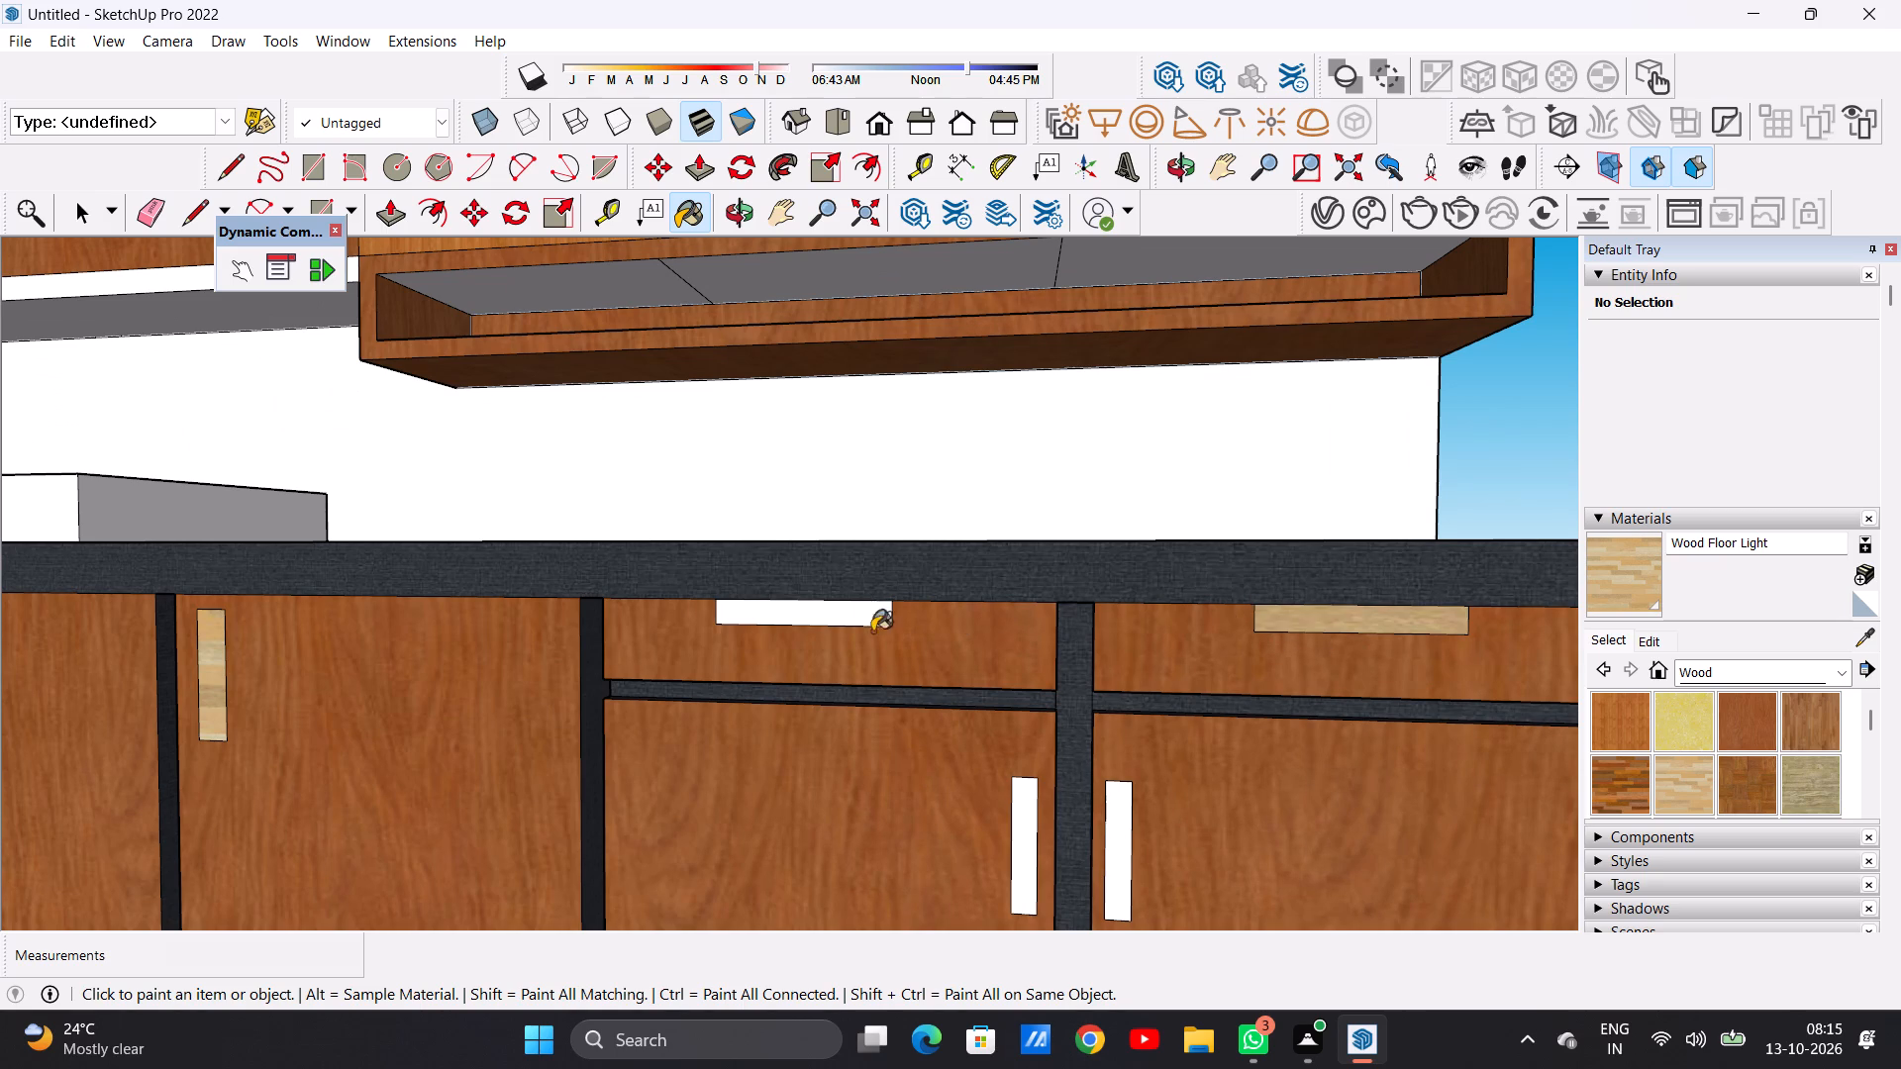
pyautogui.scroll(-7, 1075, 626)
pyautogui.scroll(8, 1057, 735)
pyautogui.click(1021, 739)
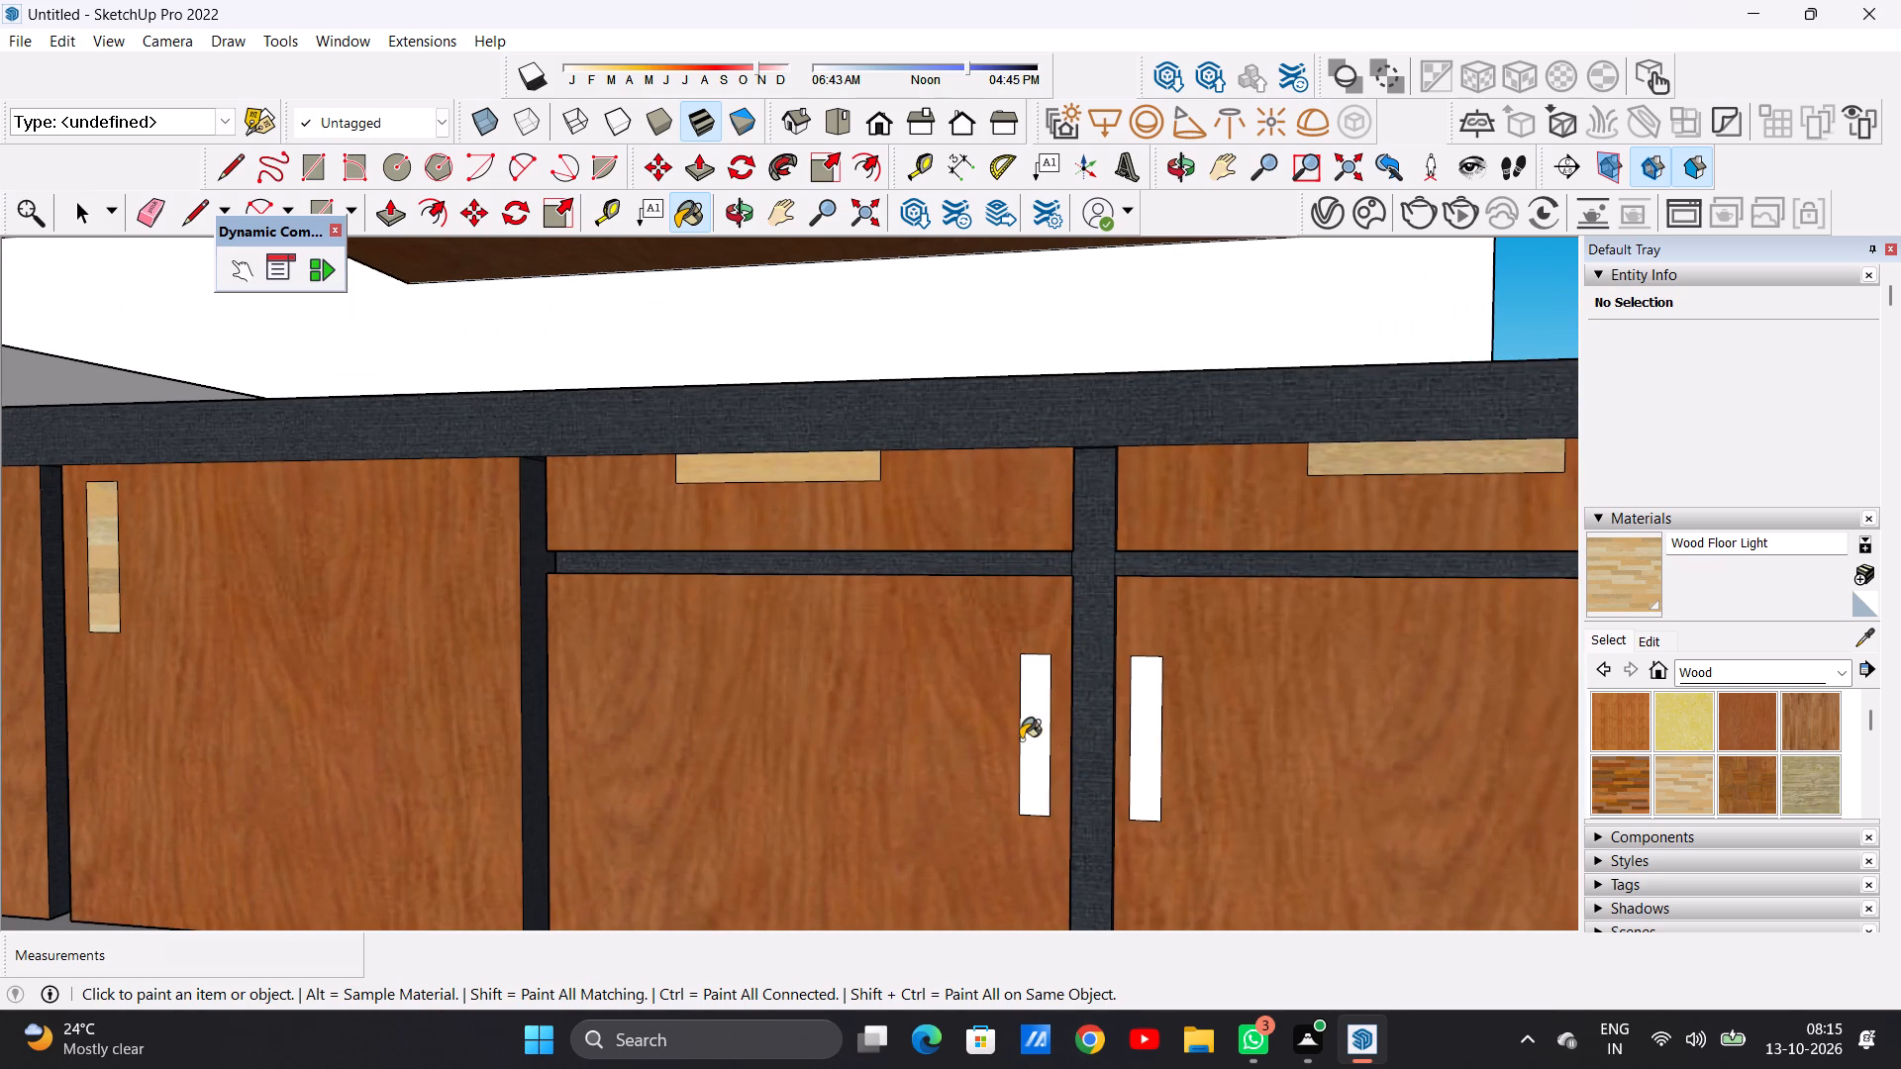
pyautogui.click(1031, 758)
pyautogui.click(1156, 751)
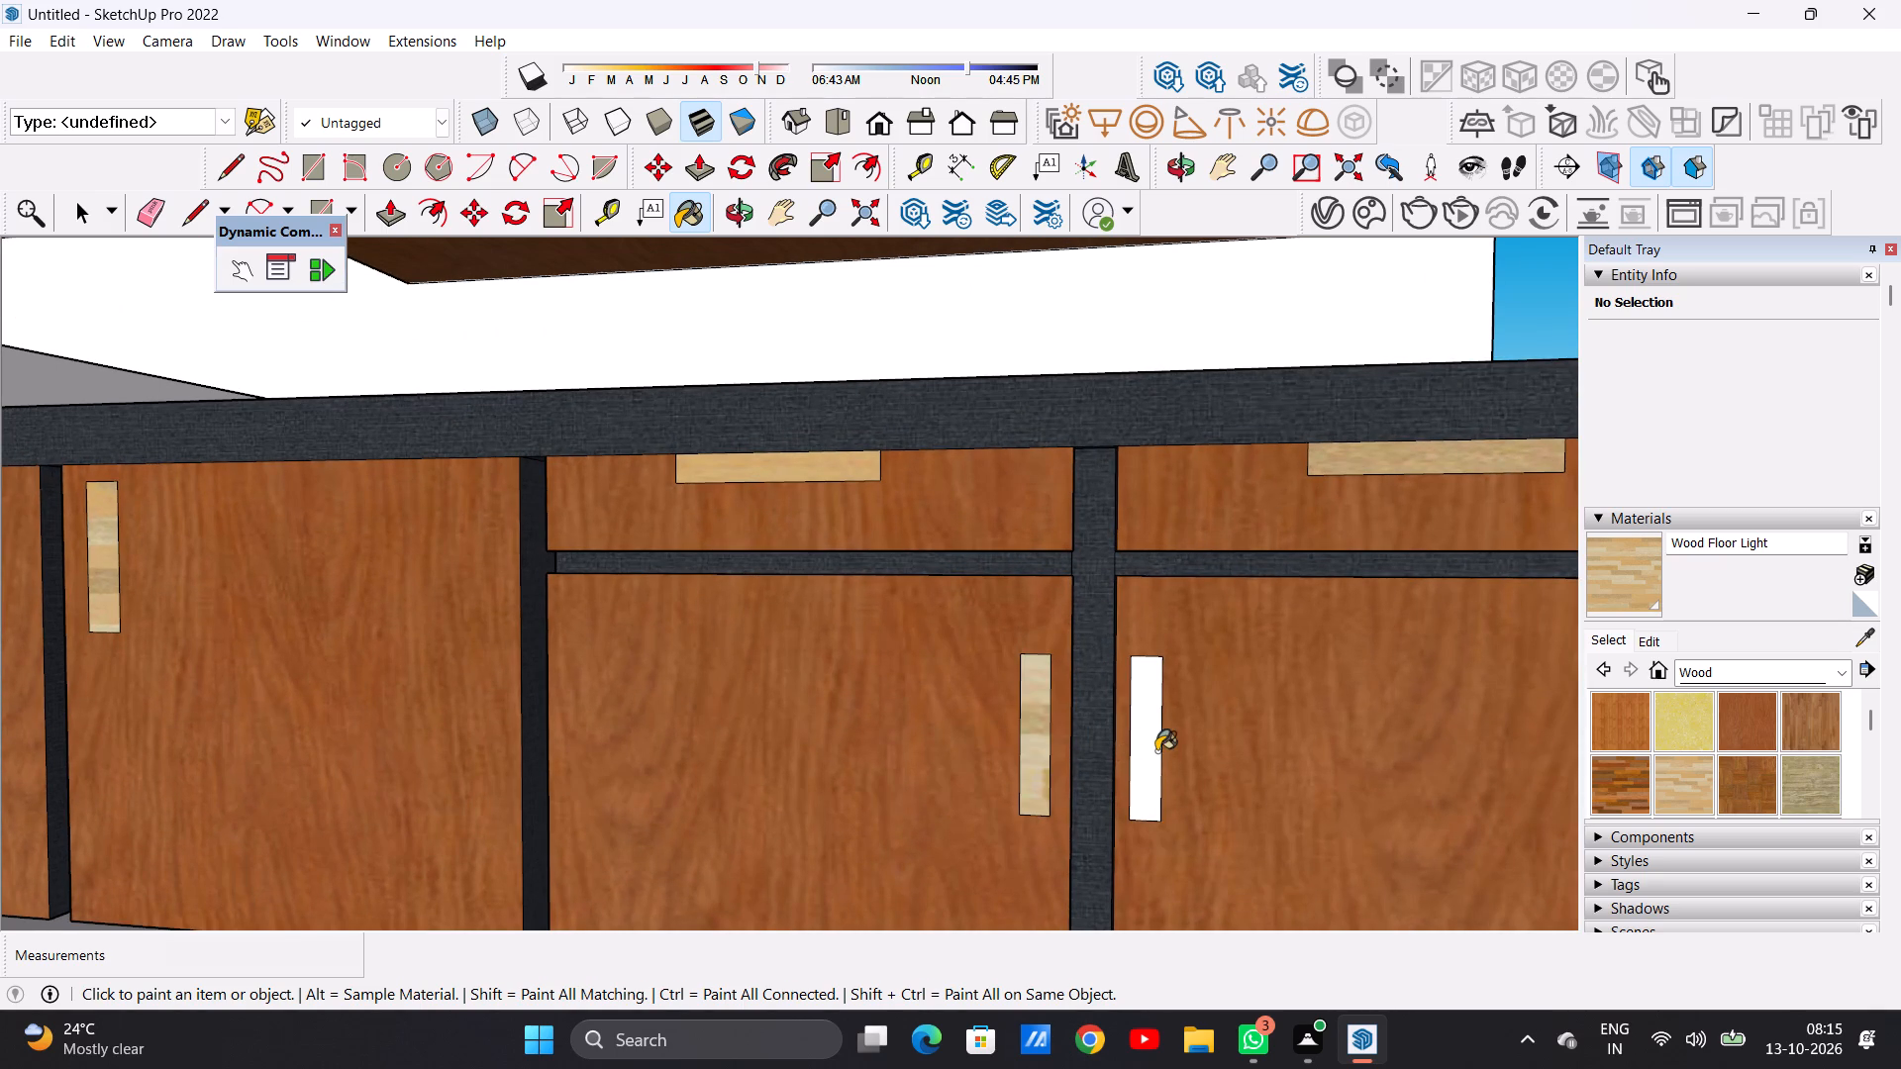
pyautogui.scroll(-7, 936, 687)
pyautogui.scroll(-2, 1034, 686)
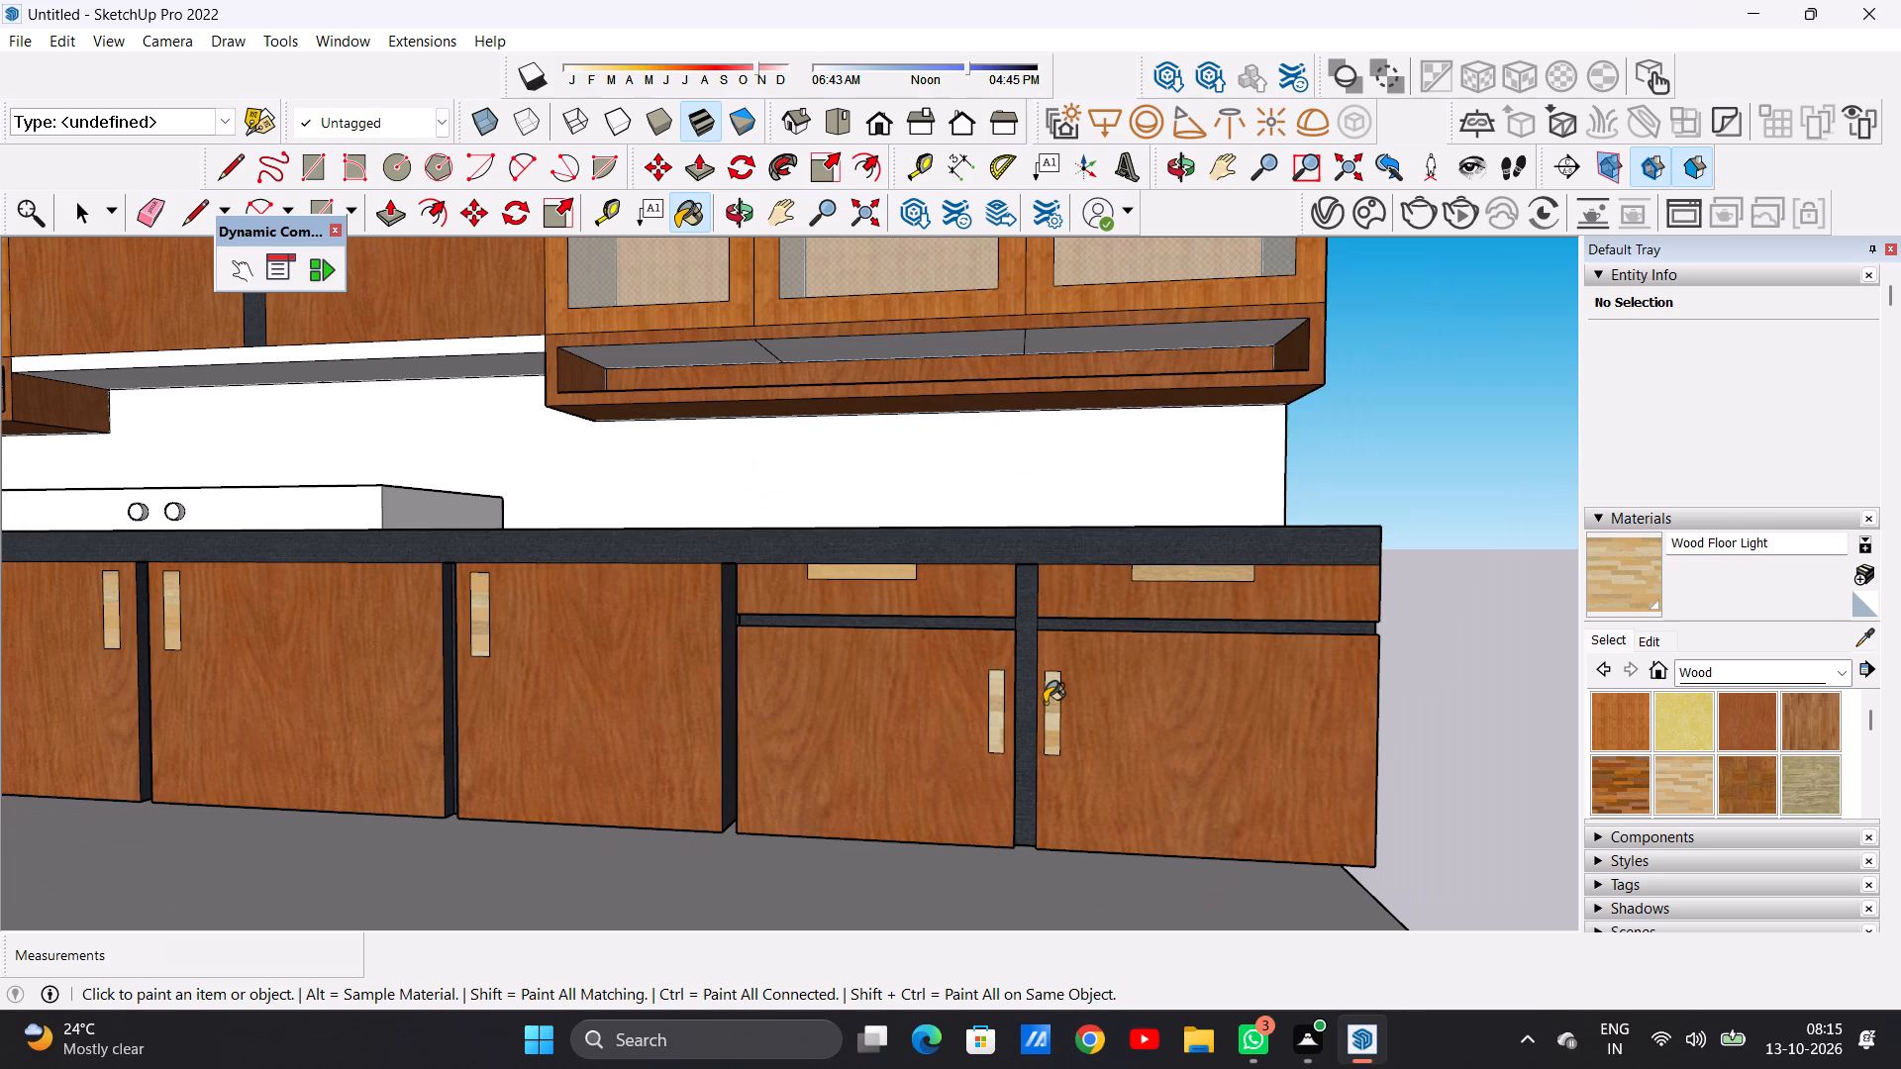
pyautogui.press('space')
# Paint the four base cabinet door handles along the sink wall with Wood Floor Light.
pyautogui.scroll(-9, 660, 526)
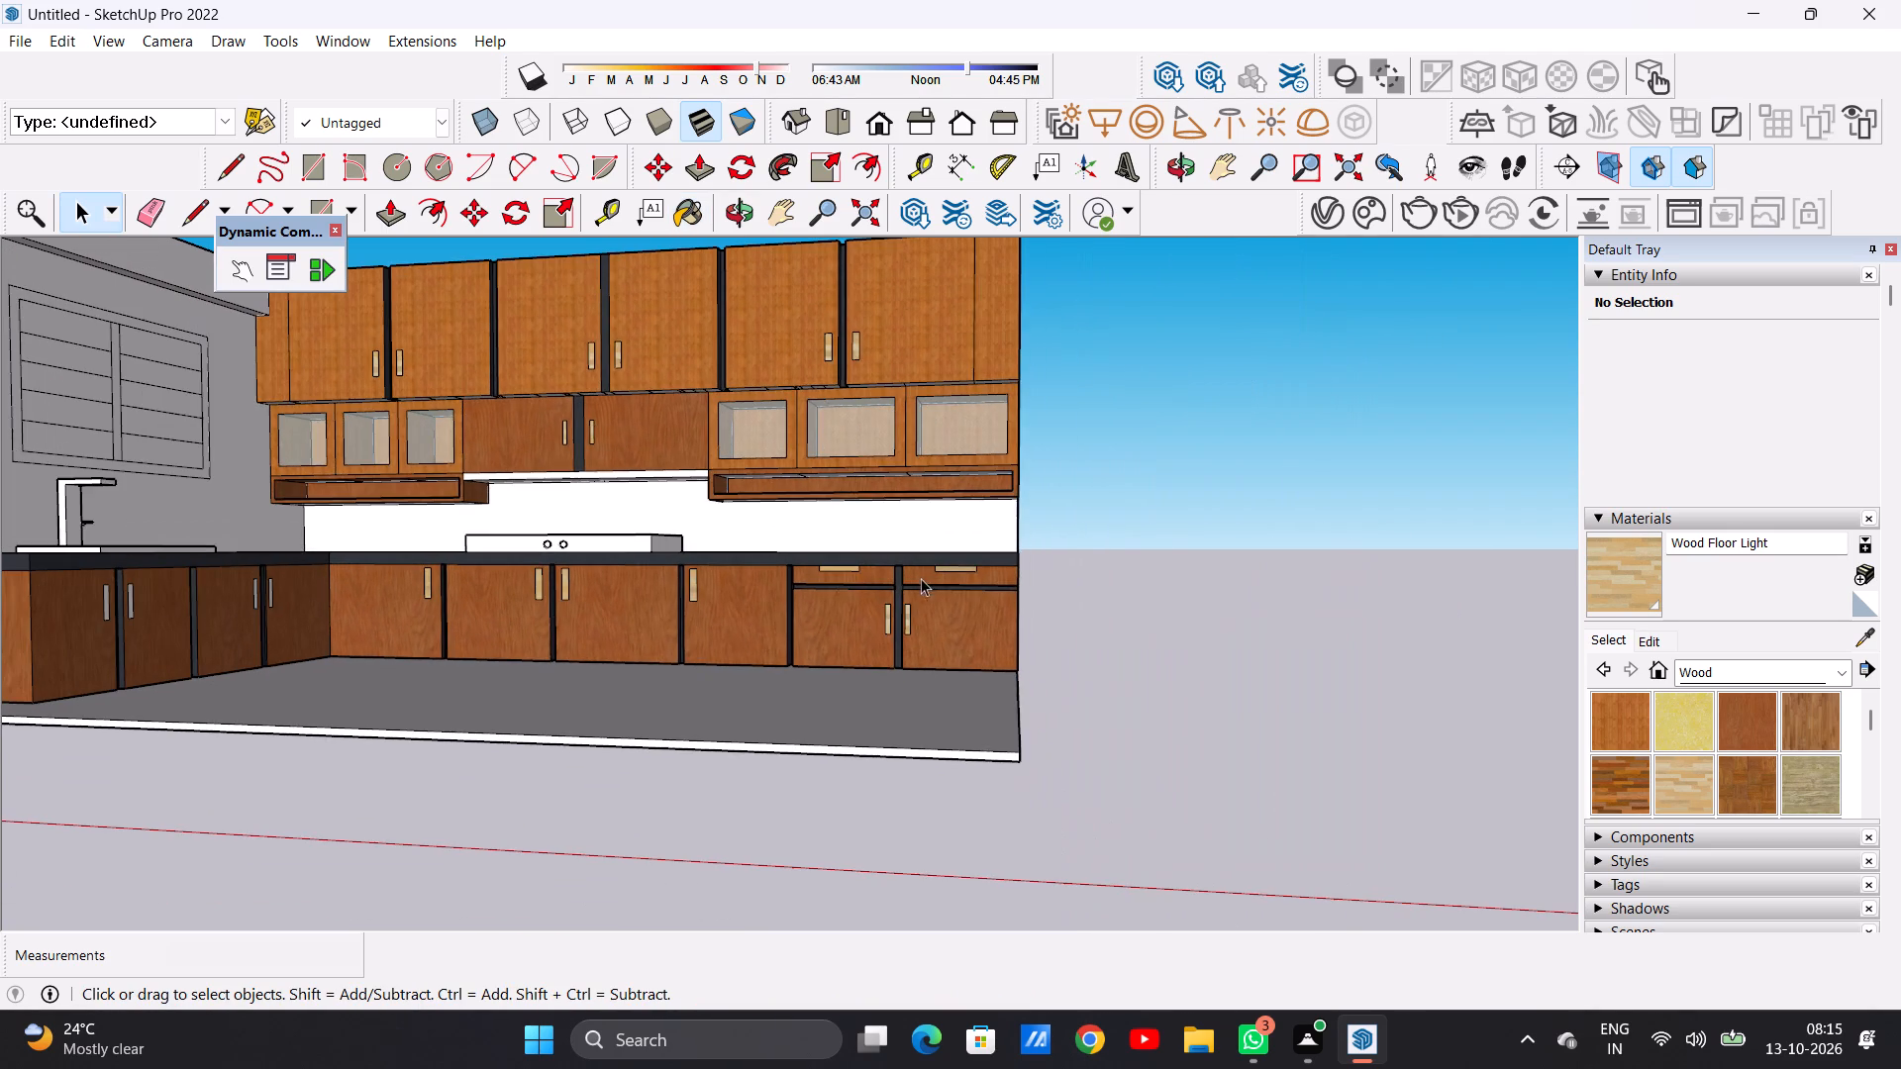
pyautogui.moveTo(809, 595); pyautogui.dragTo(387, 582, button='middle')
pyautogui.scroll(5, 442, 582)
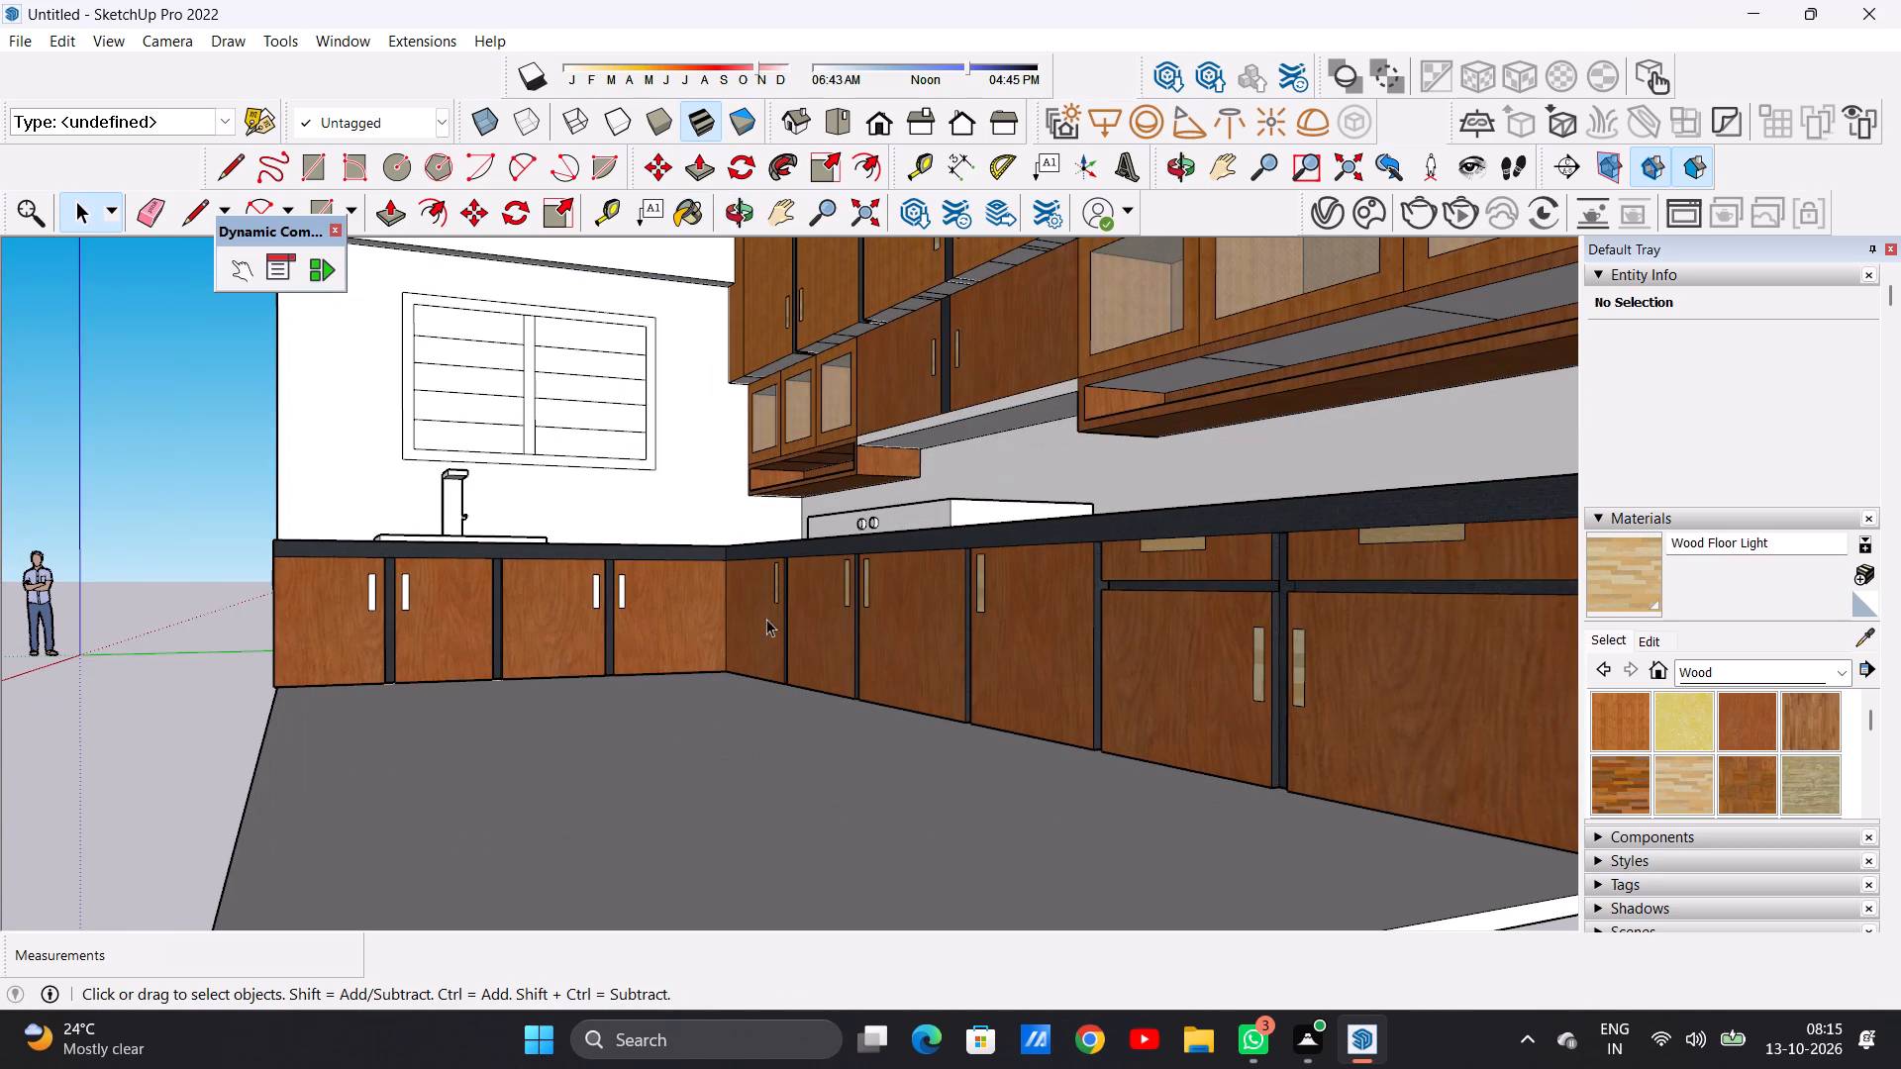
pyautogui.click(1681, 778)
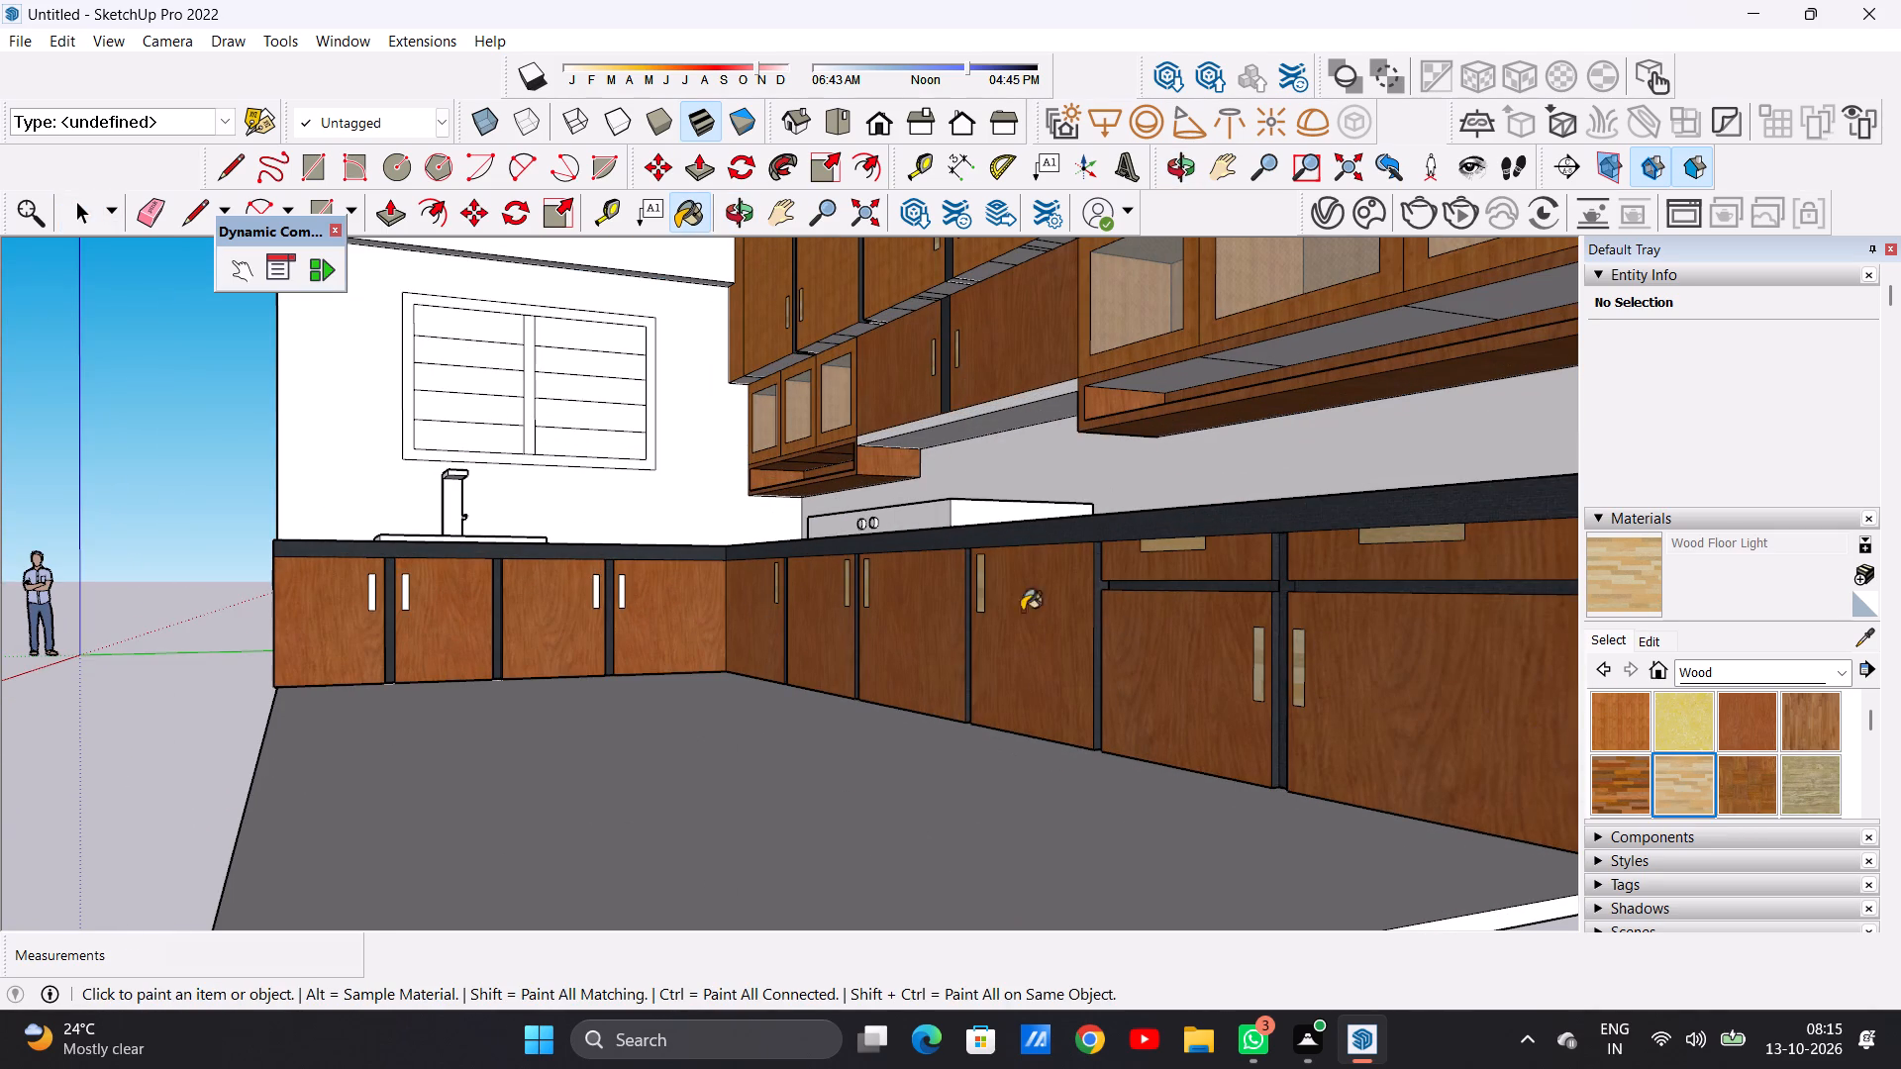
pyautogui.scroll(15, 398, 575)
pyautogui.click(311, 629)
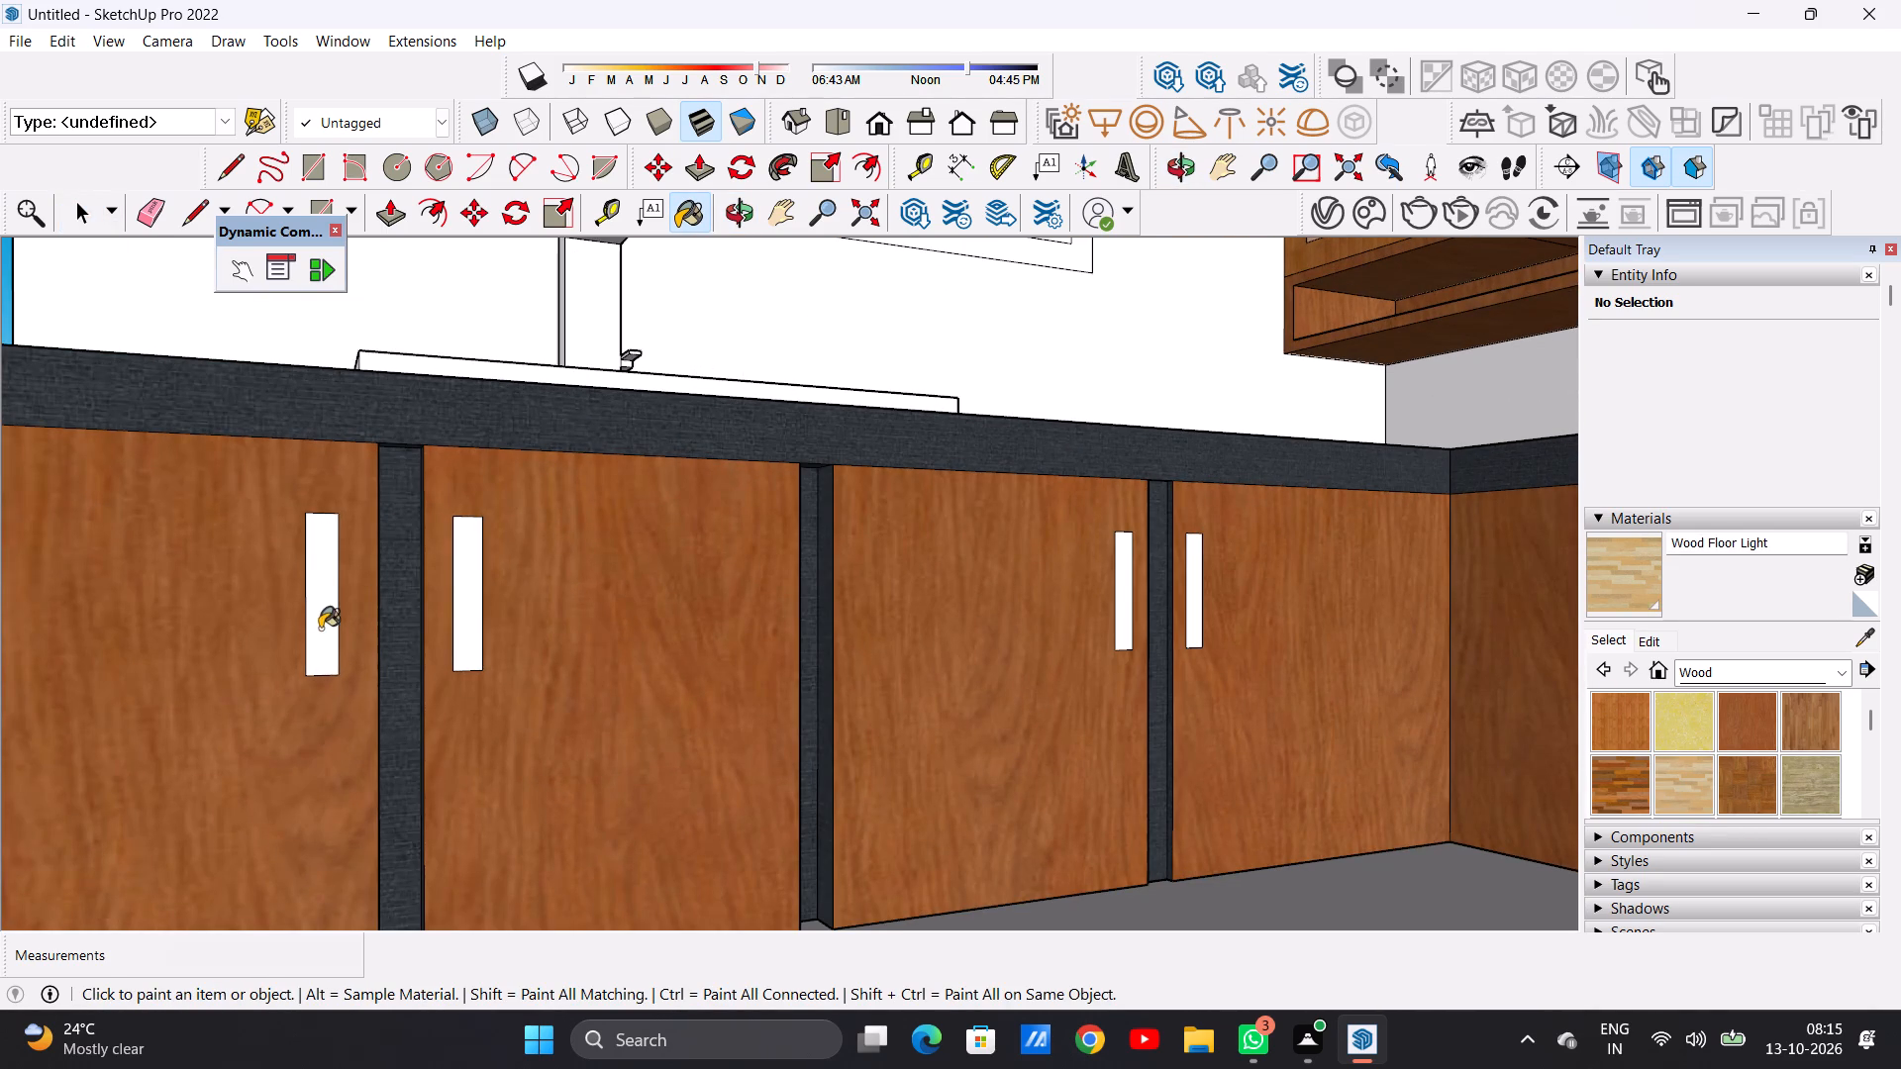
pyautogui.click(469, 616)
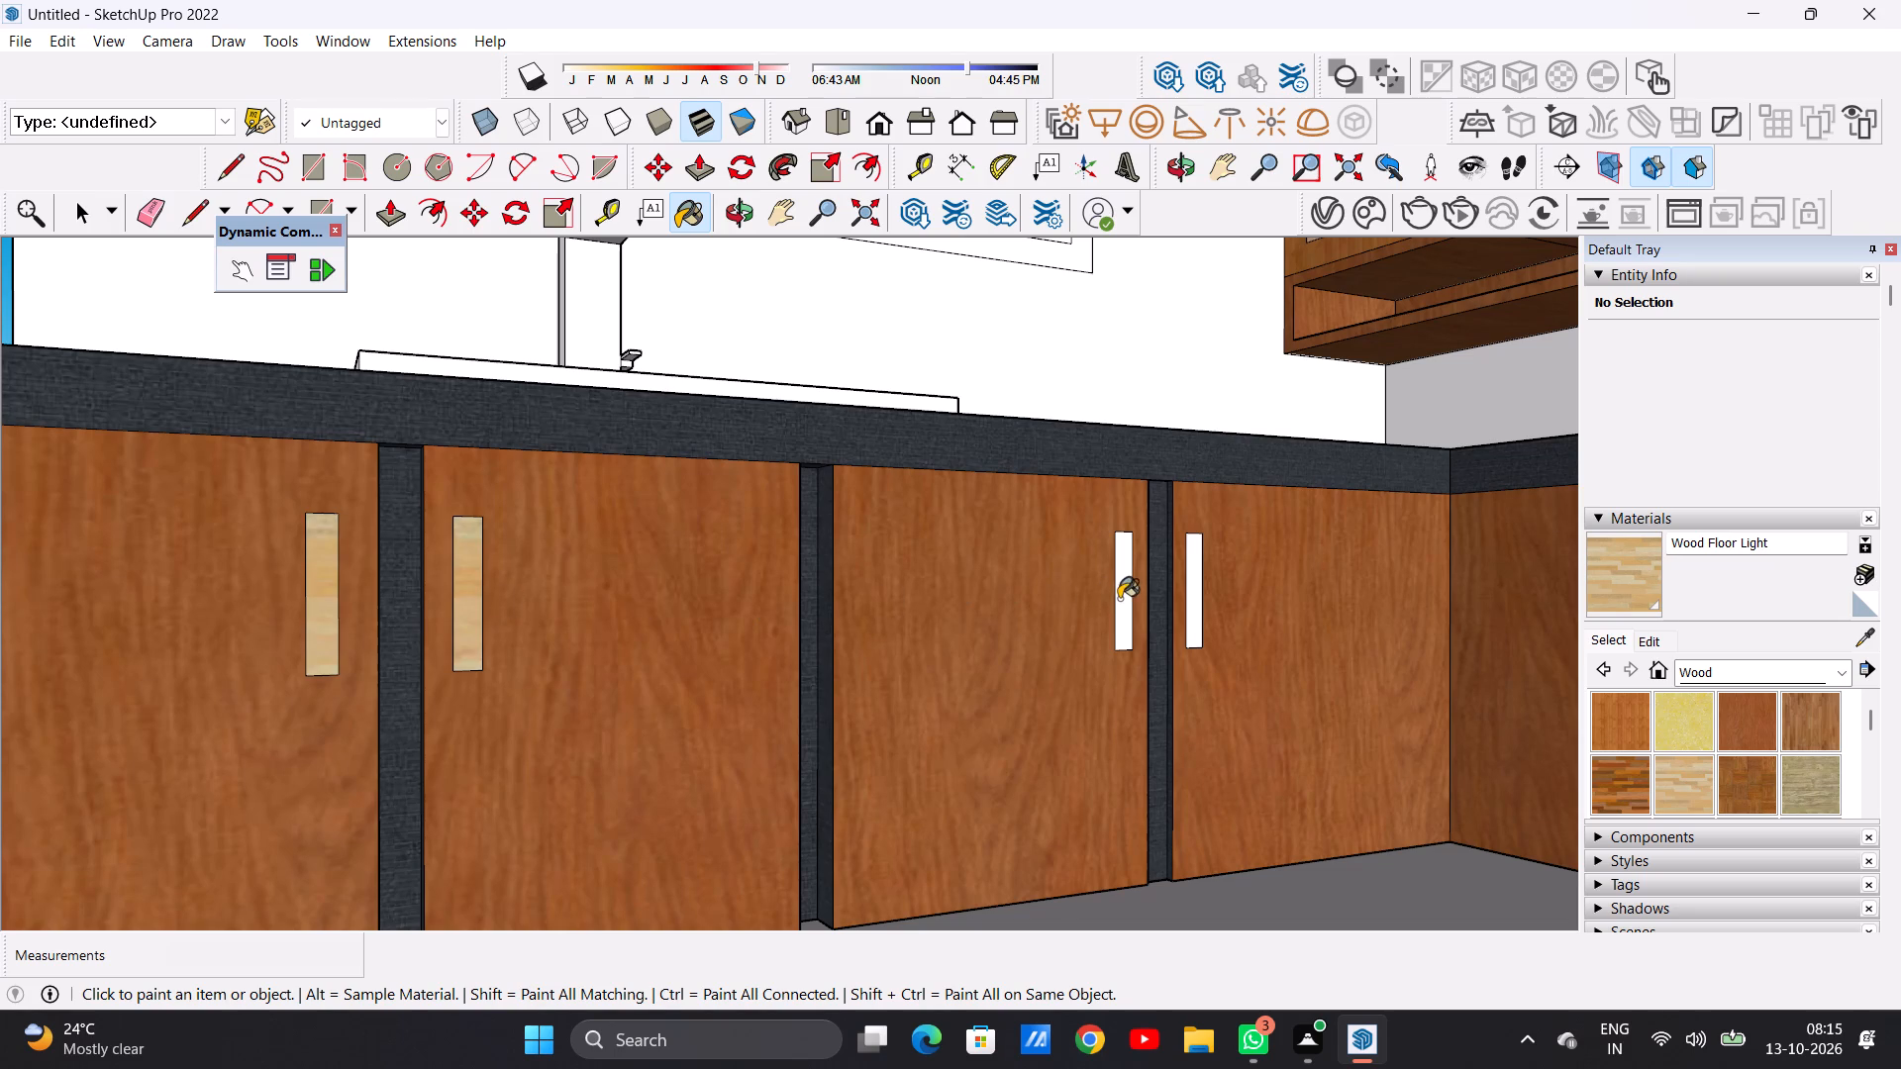
pyautogui.click(1118, 599)
pyautogui.click(1196, 592)
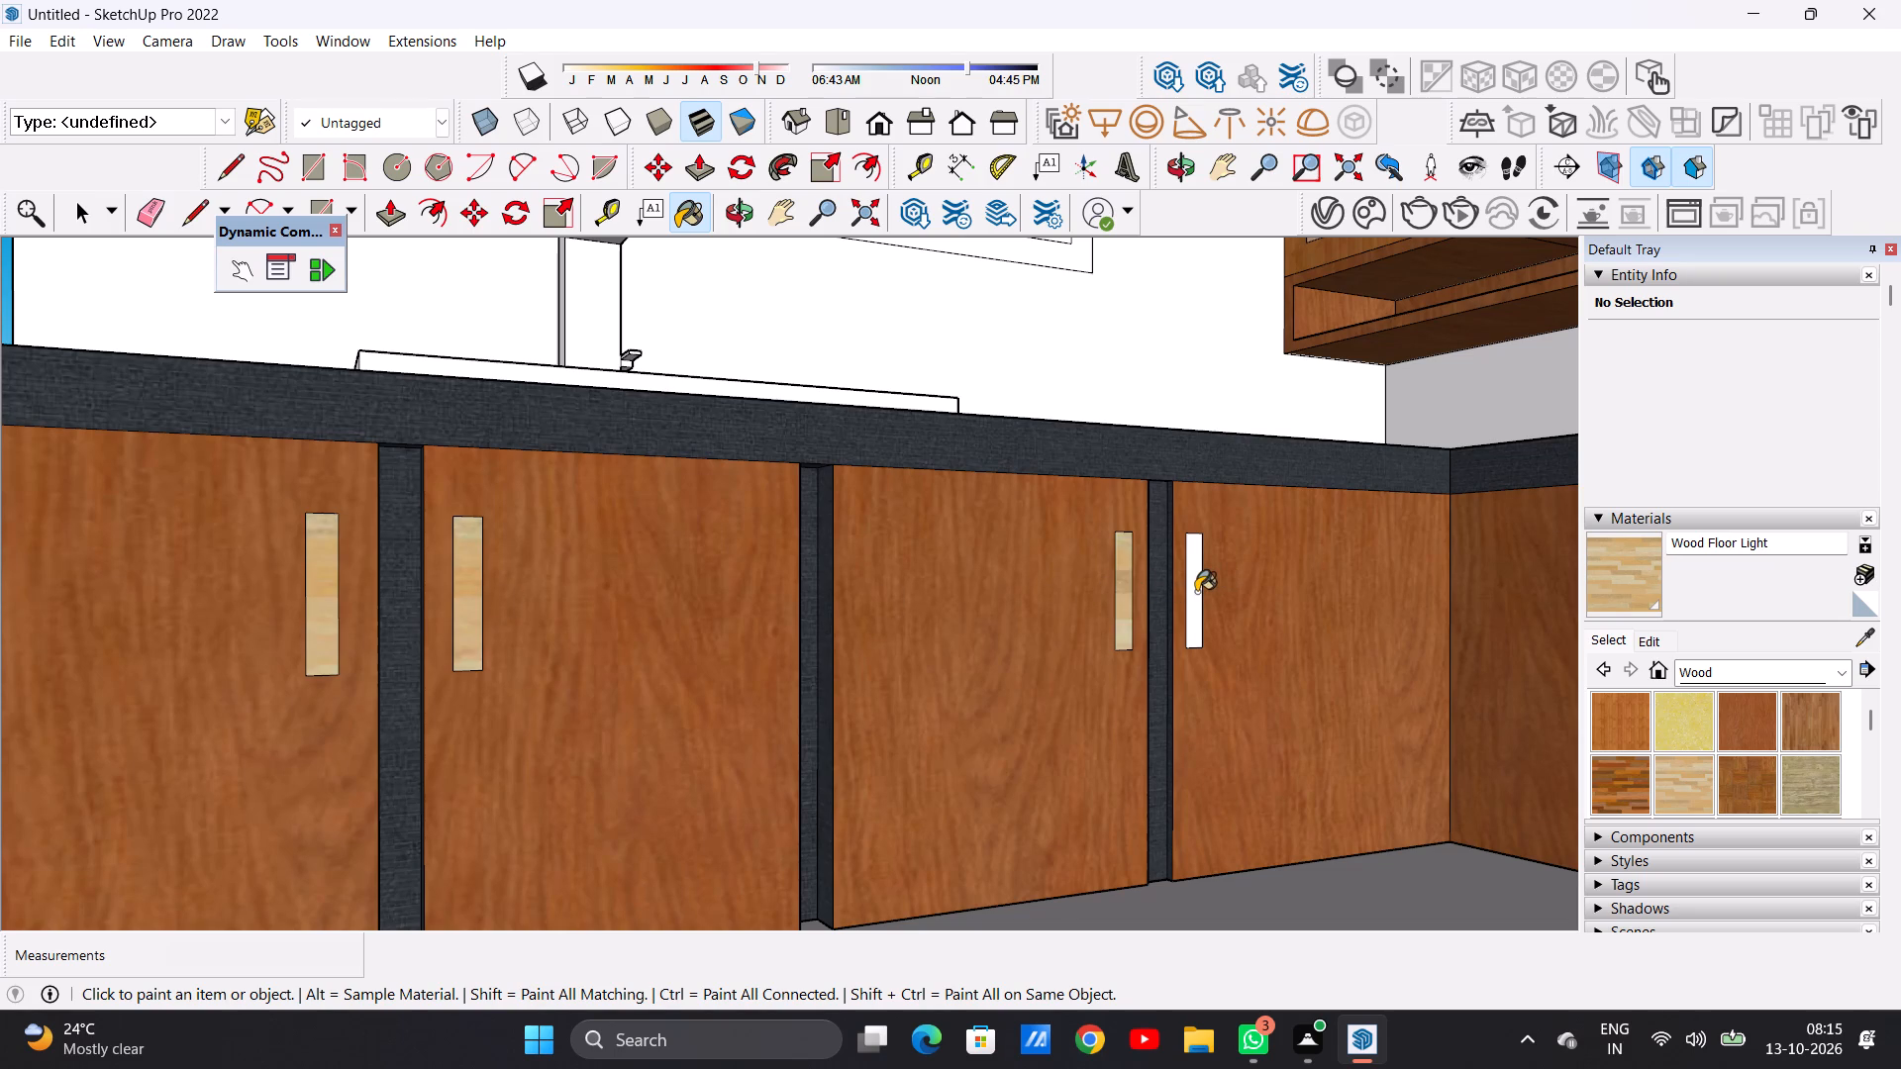
pyautogui.press('space')
# Paint the sink's top rim, front edge and the end edge nearest the counter's free end with Formica Graystone.
pyautogui.scroll(-3, 663, 531)
pyautogui.scroll(1, 662, 534)
pyautogui.scroll(-11, 662, 534)
pyautogui.scroll(1, 529, 444)
pyautogui.moveTo(529, 444); pyautogui.dragTo(672, 560, button='middle')
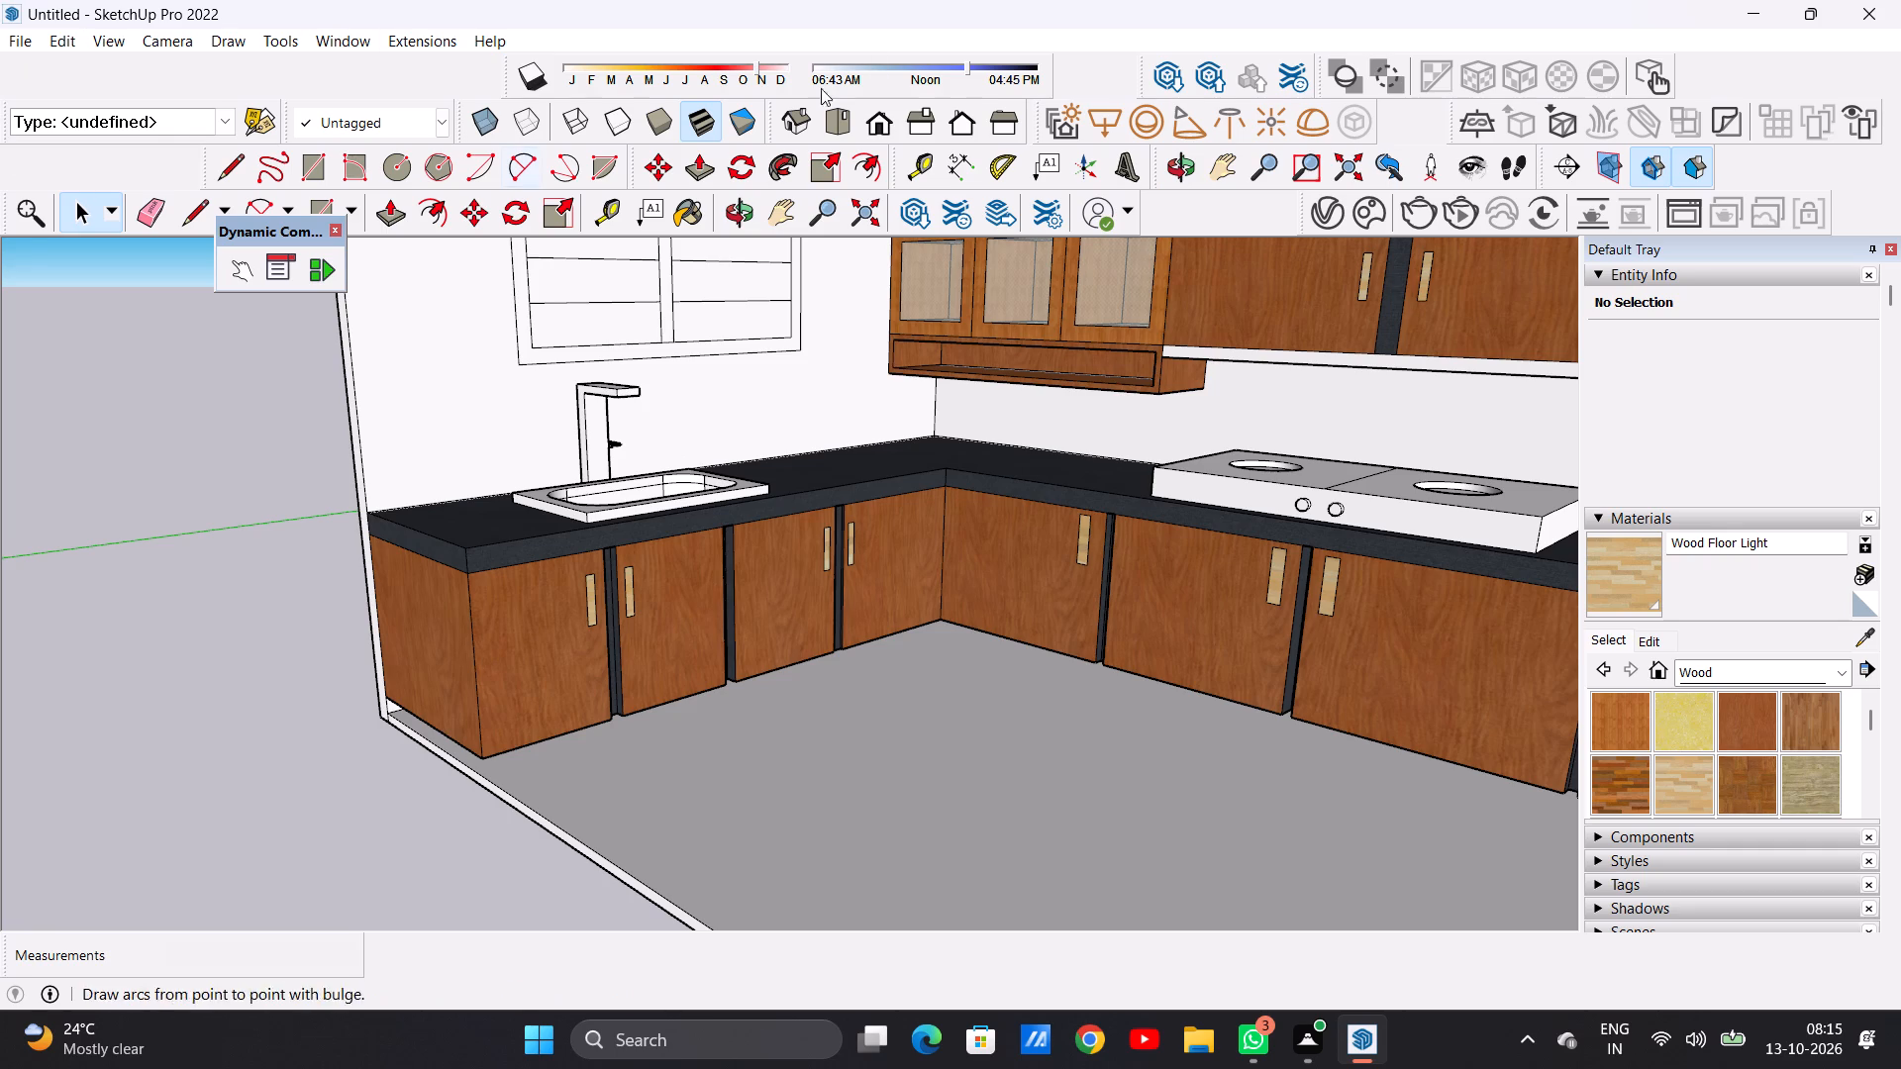
pyautogui.scroll(-6, 750, 589)
pyautogui.scroll(-5, 603, 616)
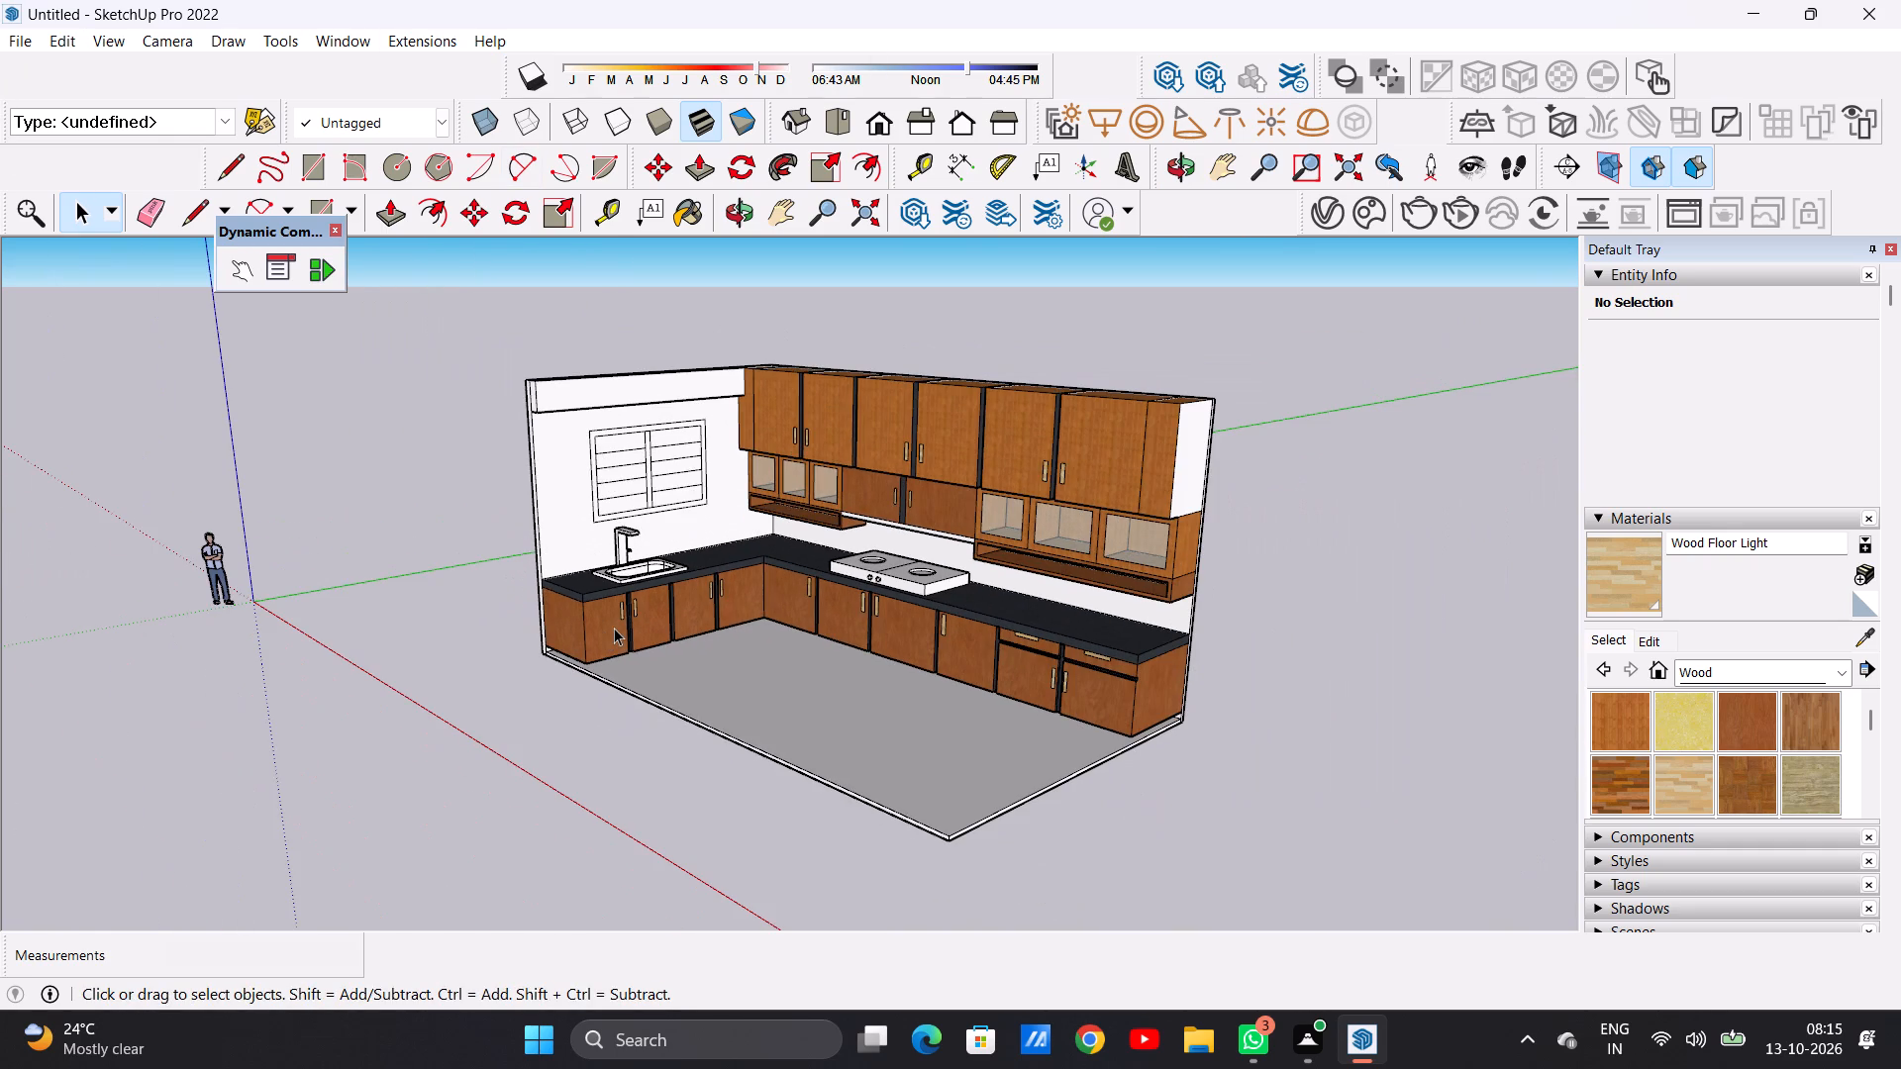
pyautogui.scroll(6, 614, 628)
pyautogui.moveTo(640, 527); pyautogui.dragTo(692, 690, button='middle')
pyautogui.scroll(9, 675, 583)
pyautogui.moveTo(607, 547); pyautogui.dragTo(607, 587, button='middle')
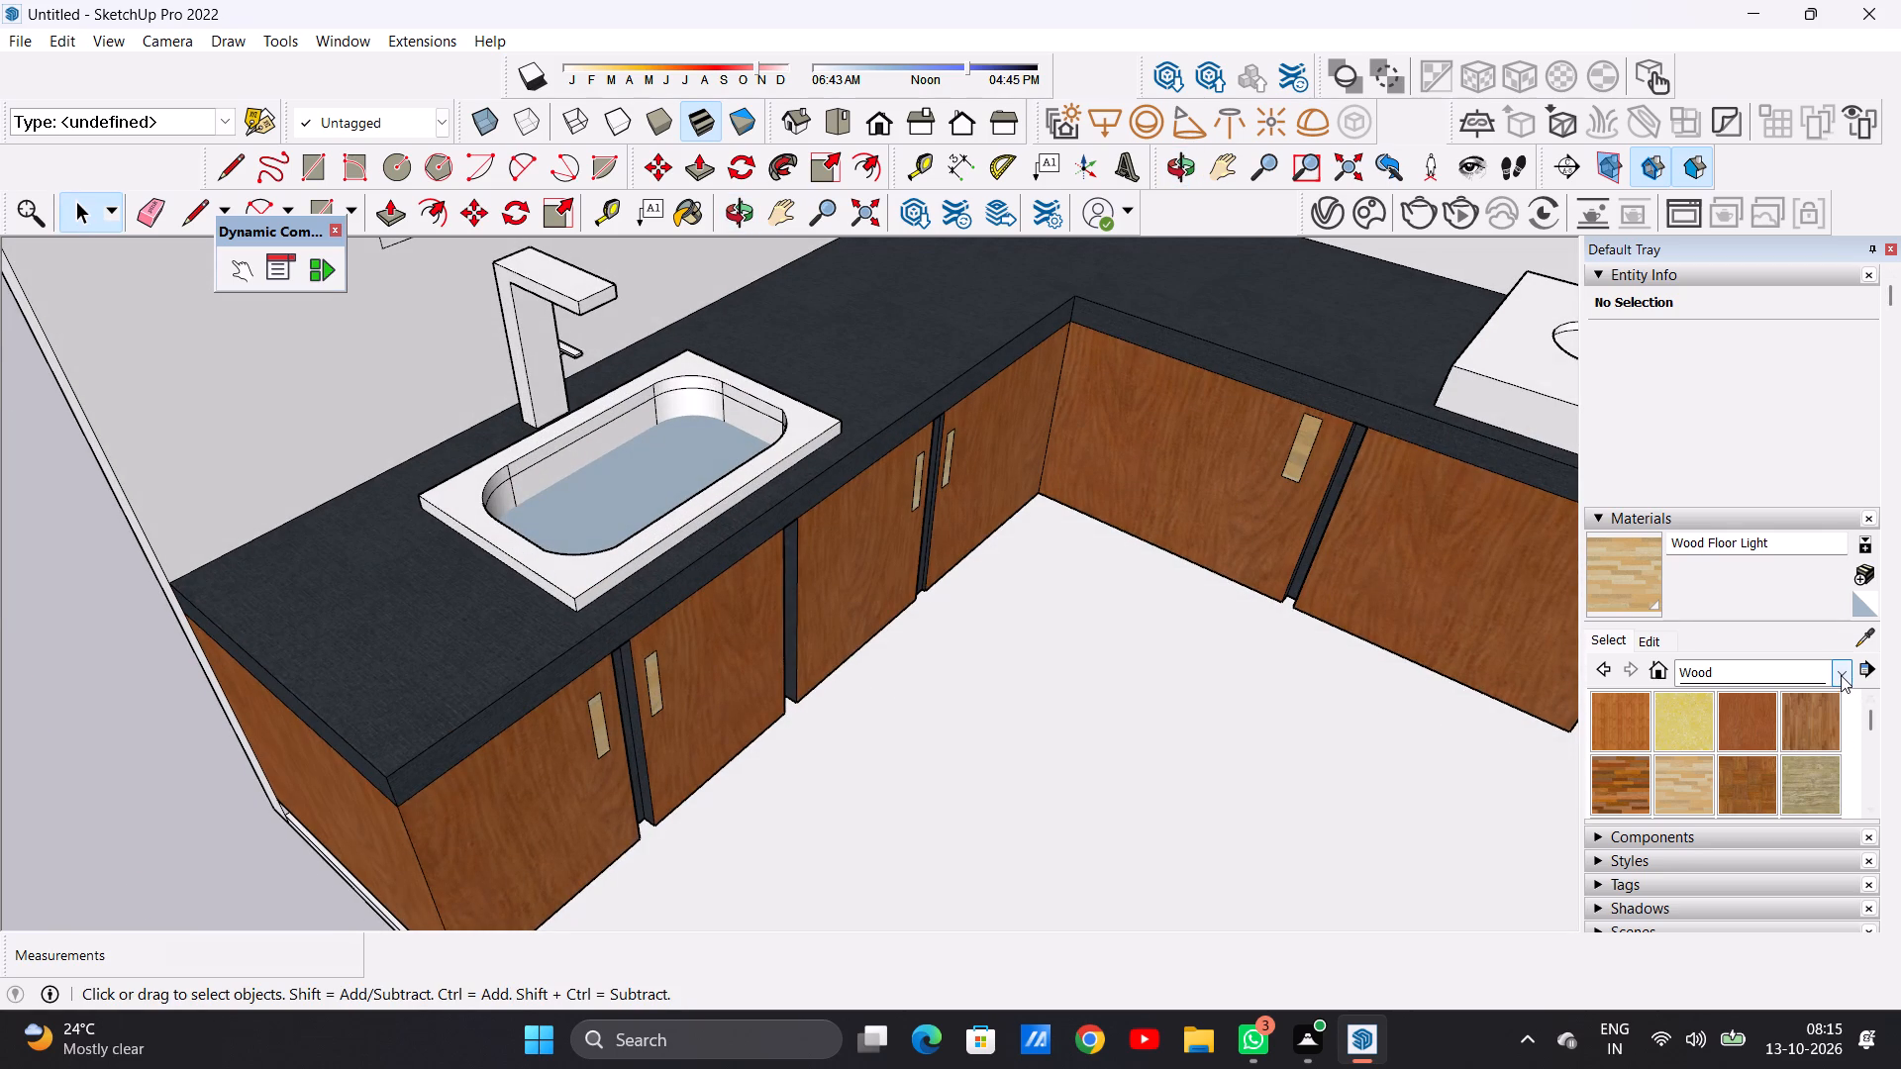
pyautogui.click(1841, 675)
pyautogui.click(1747, 912)
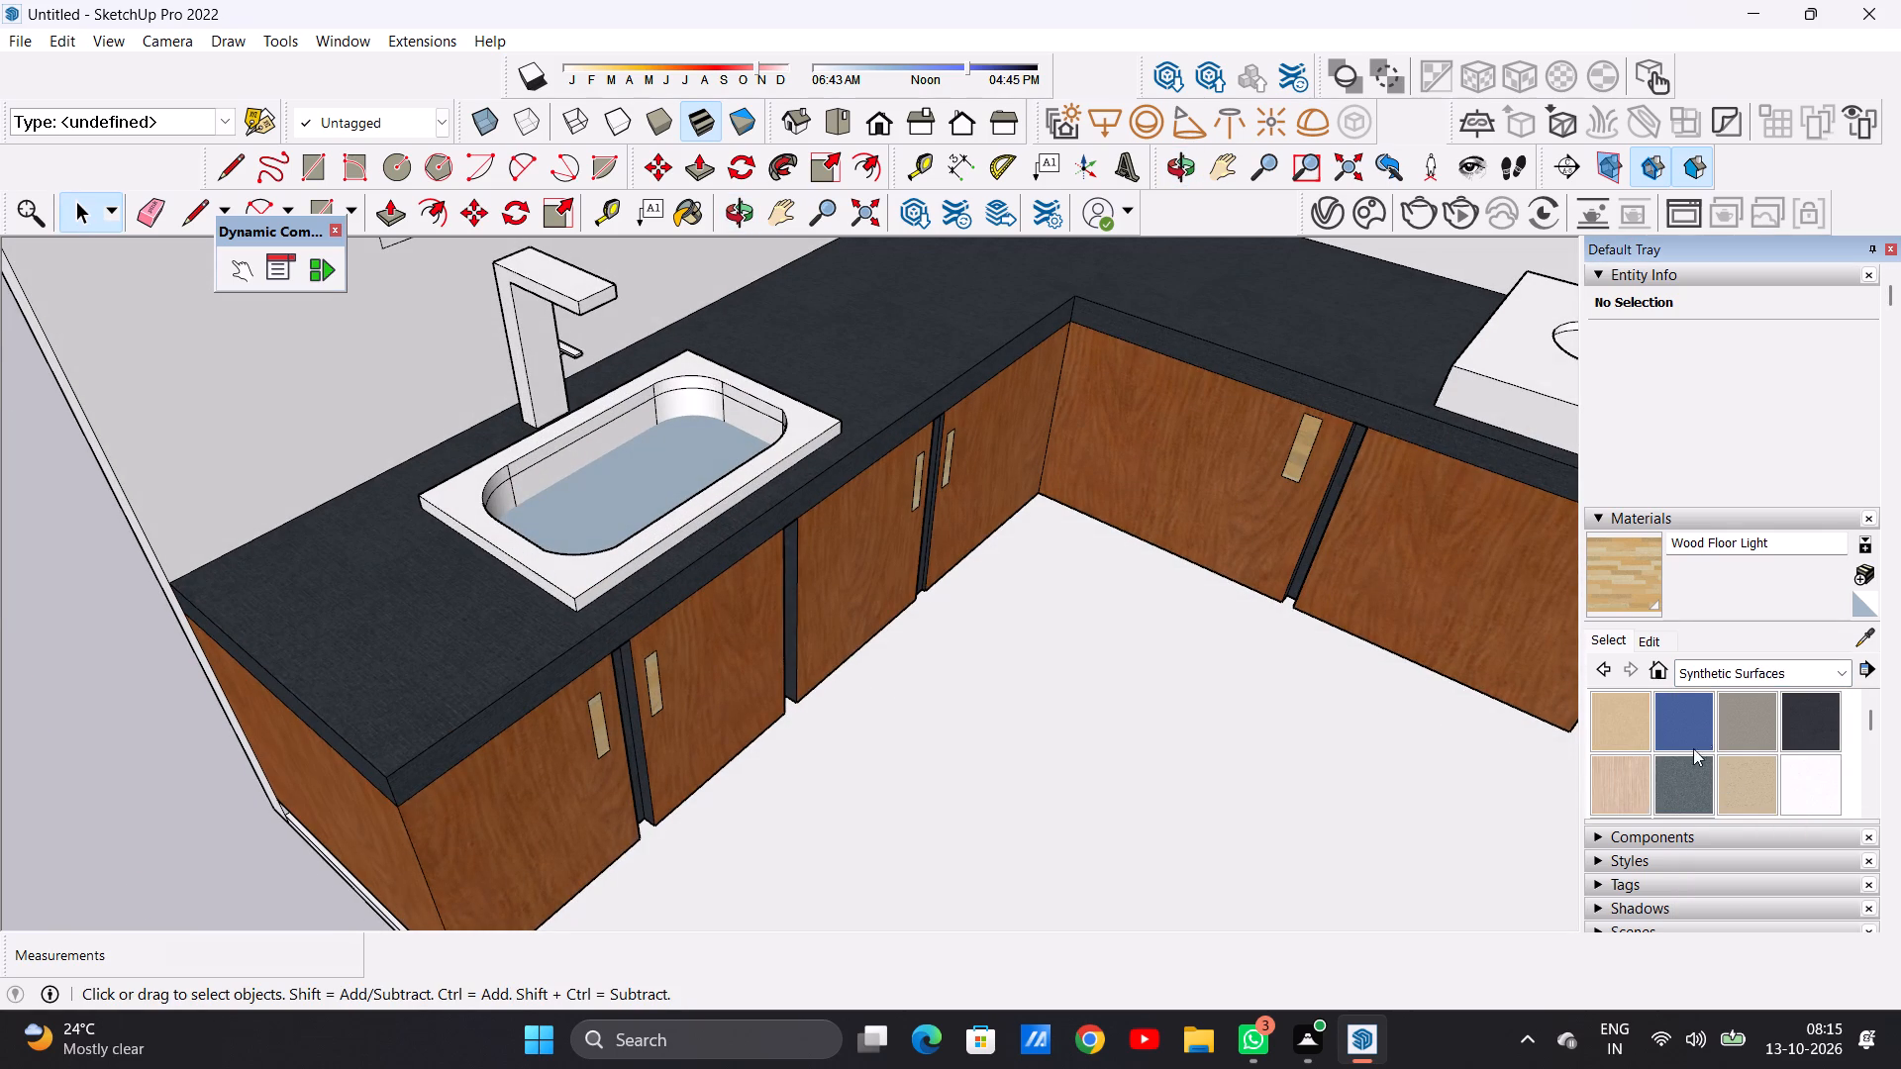
pyautogui.click(1757, 711)
pyautogui.scroll(8, 549, 540)
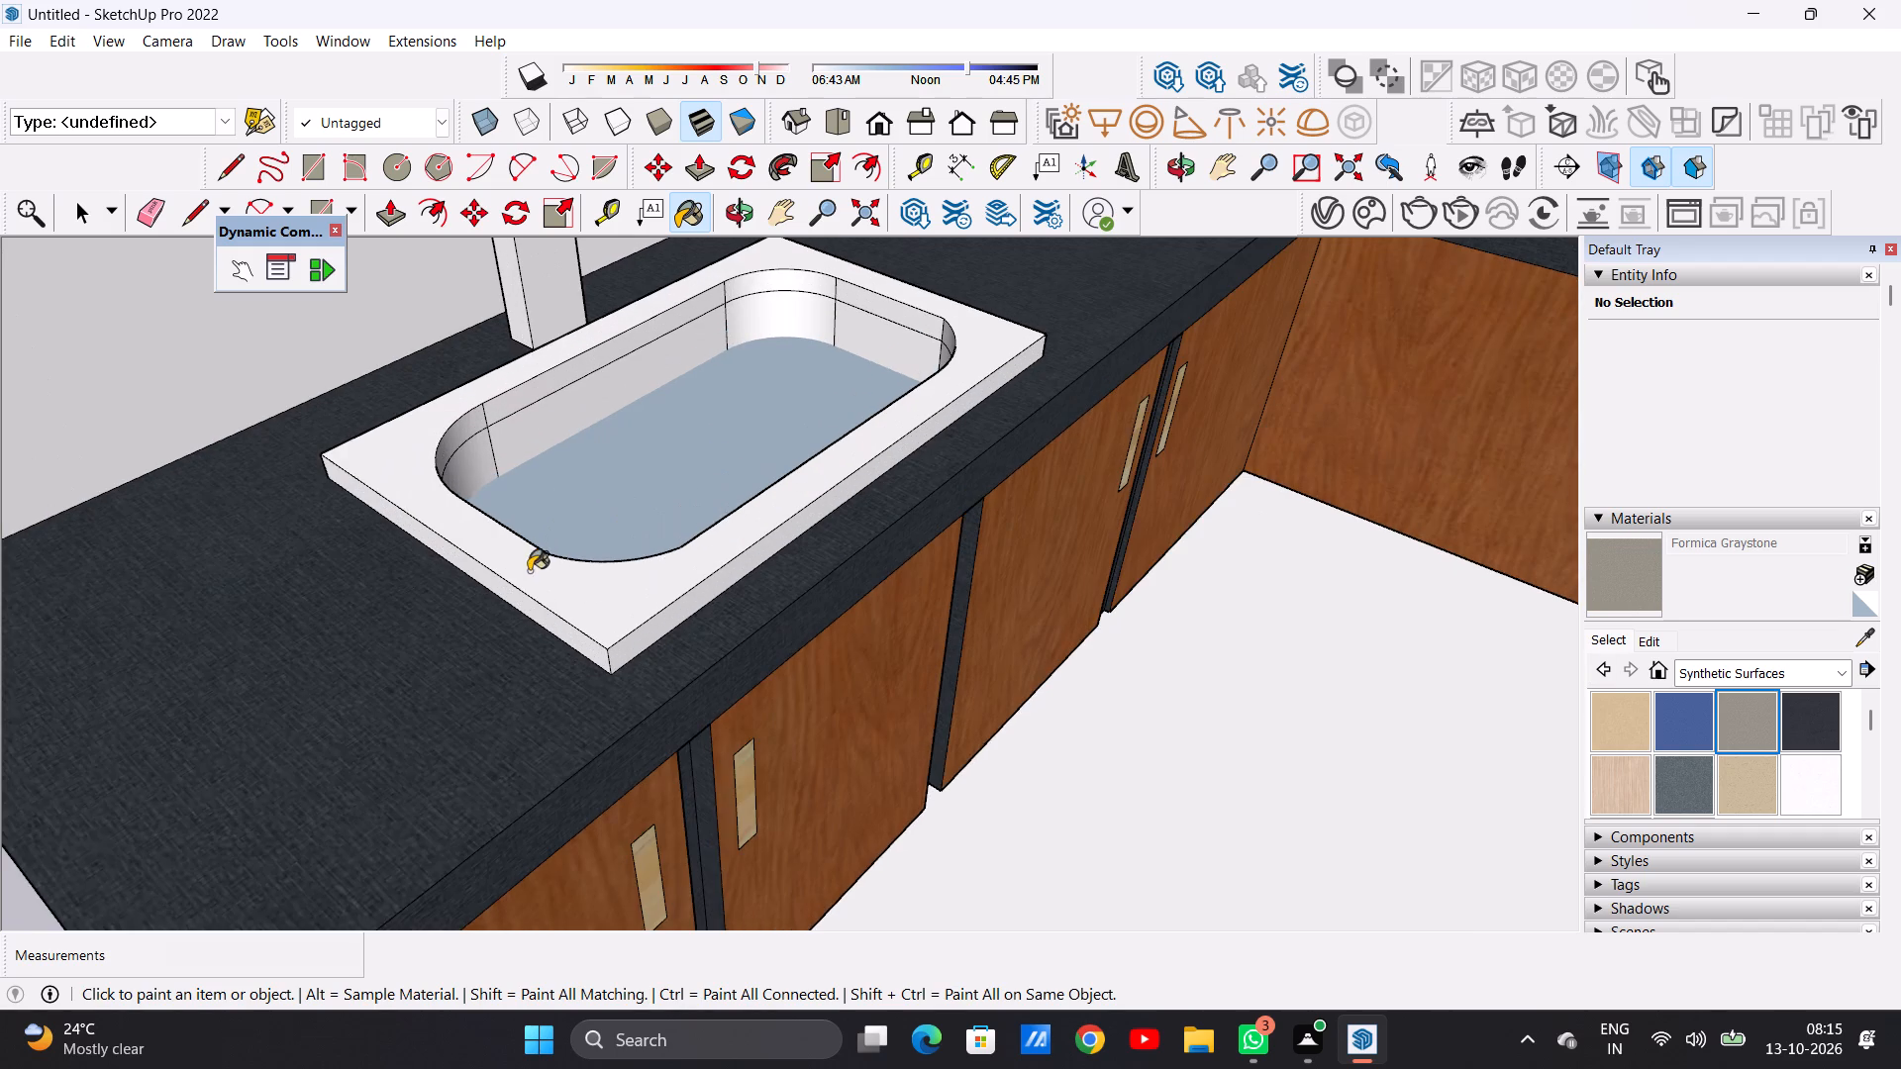
pyautogui.click(530, 573)
pyautogui.scroll(-5, 566, 585)
pyautogui.scroll(8, 572, 644)
pyautogui.scroll(-1, 584, 637)
pyautogui.scroll(3, 584, 637)
pyautogui.click(596, 618)
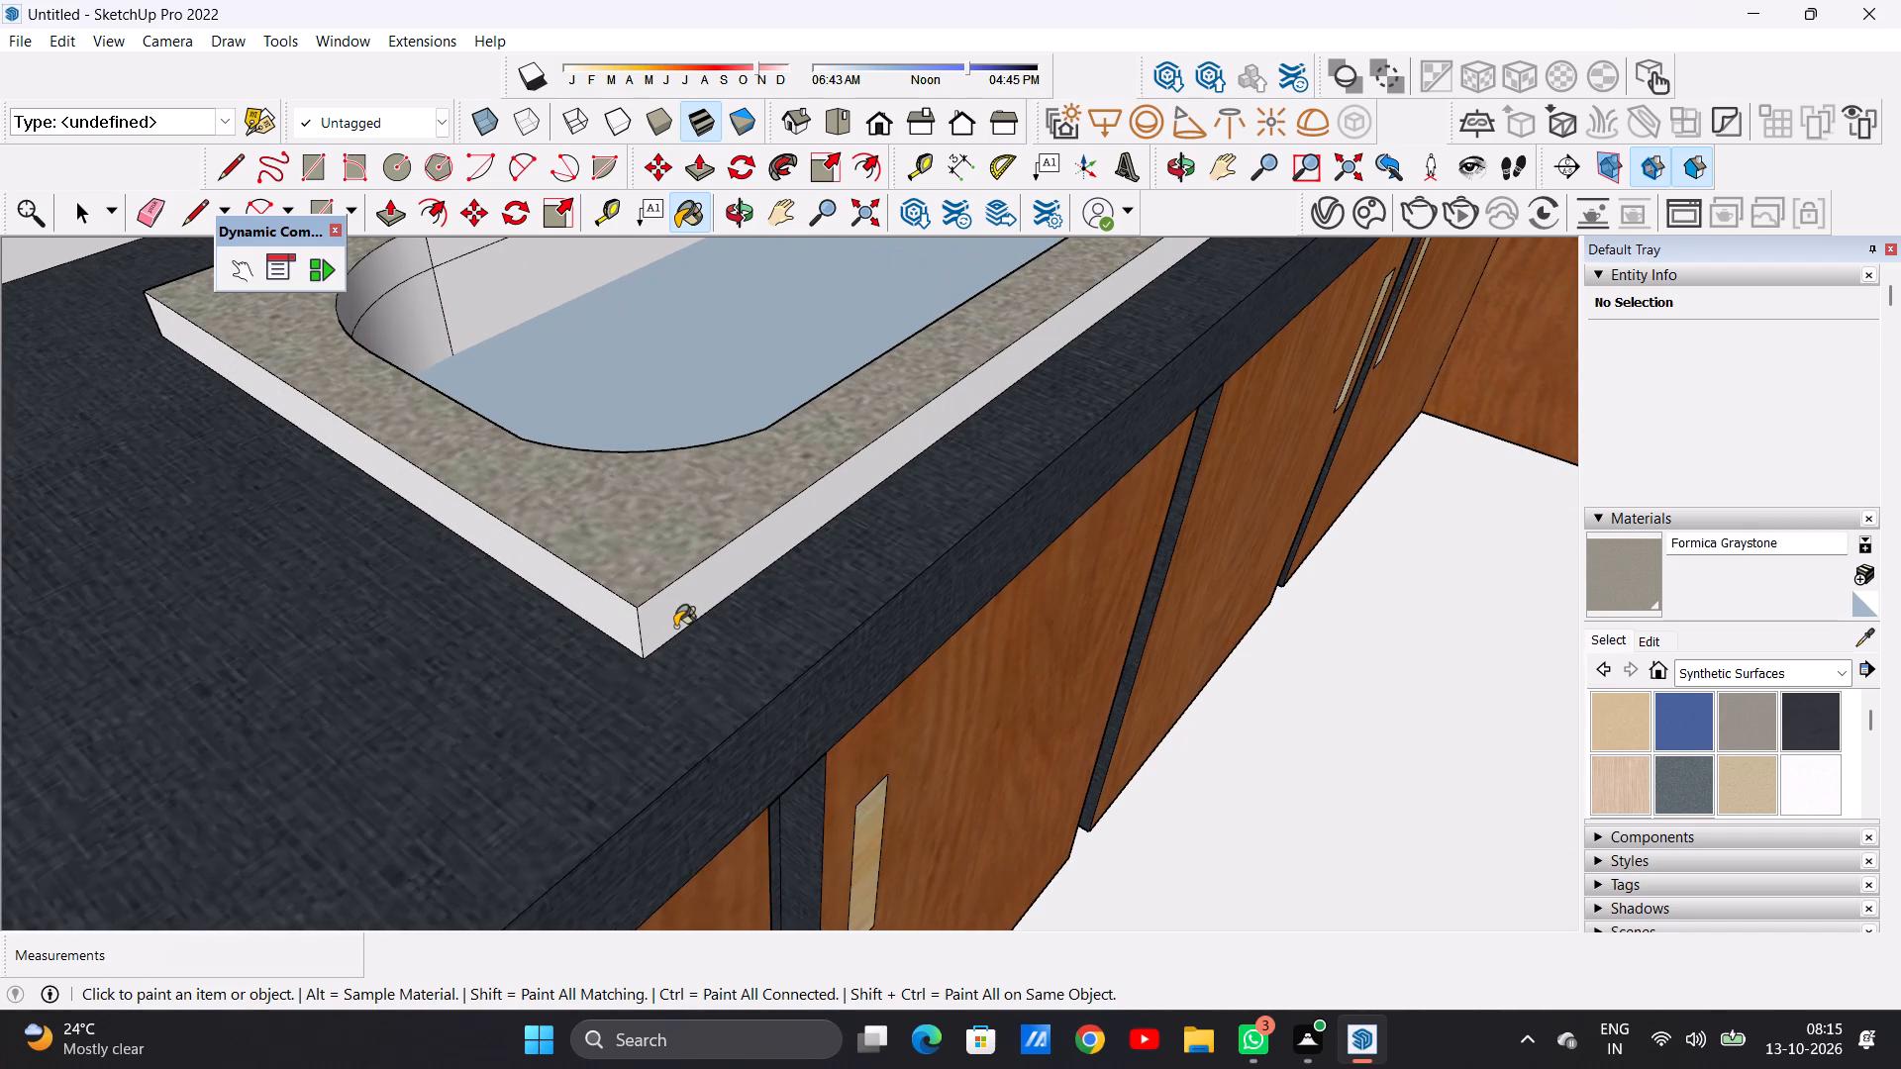
pyautogui.click(653, 624)
# Paint the sink's remaining outer edges, the end nearer the hob wall and the window-wall side, with Formica Graystone.
pyautogui.scroll(-15, 650, 664)
pyautogui.moveTo(820, 444); pyautogui.dragTo(158, 363, button='middle')
pyautogui.scroll(14, 914, 532)
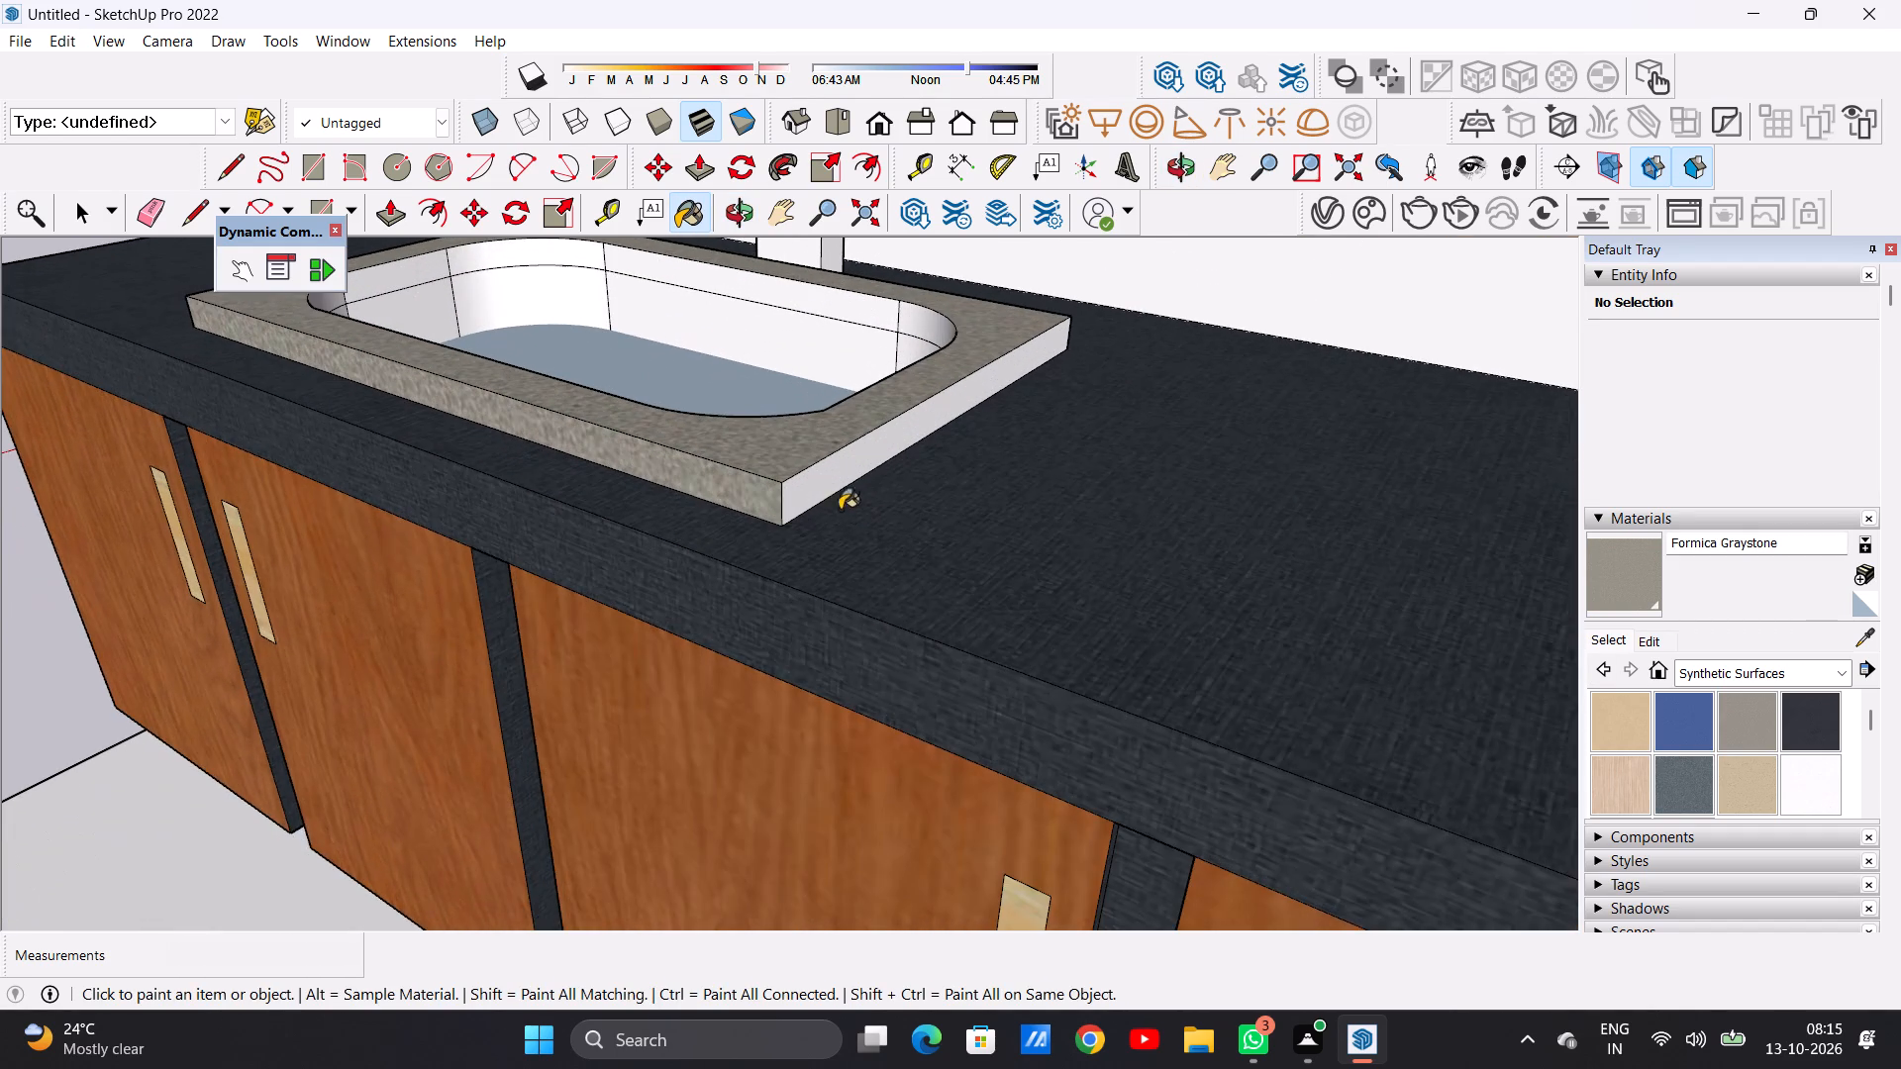
pyautogui.click(800, 482)
pyautogui.scroll(-14, 852, 555)
pyautogui.moveTo(973, 433); pyautogui.dragTo(714, 484, button='middle')
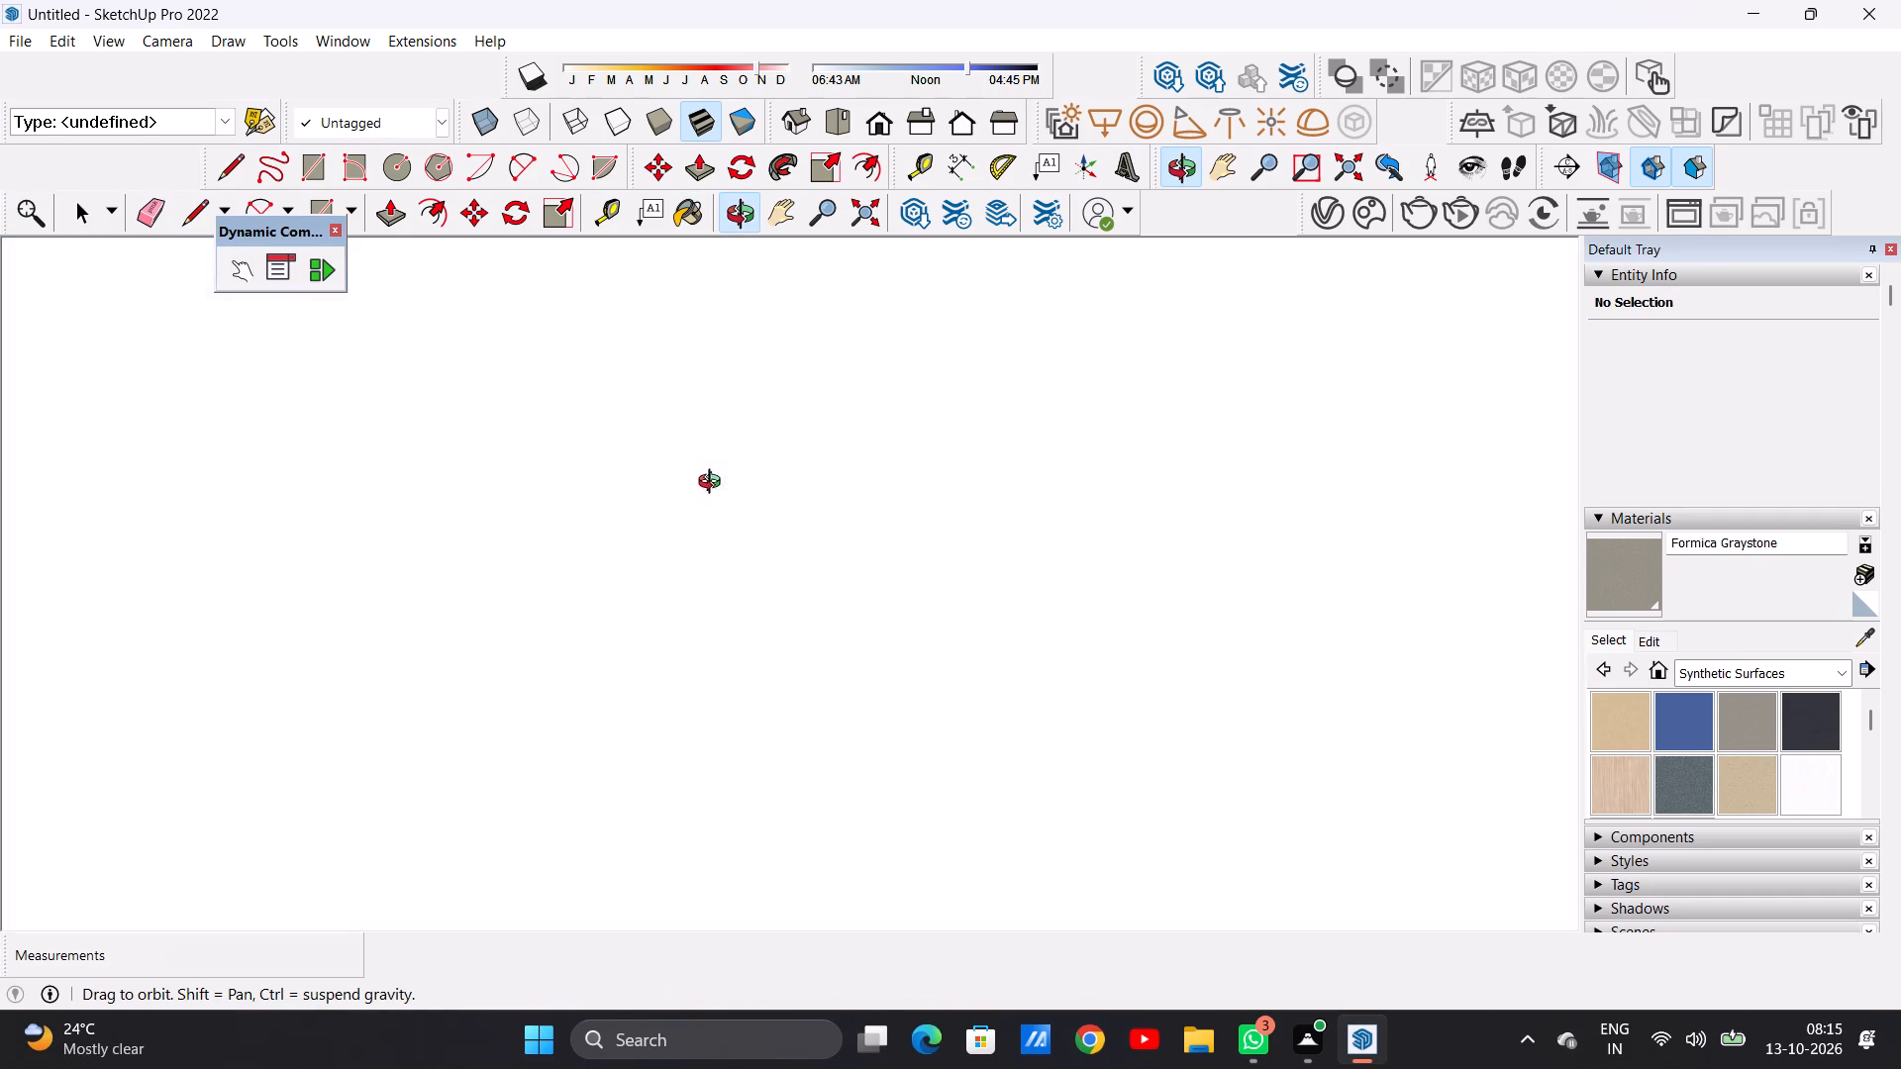
pyautogui.moveTo(714, 484); pyautogui.dragTo(1181, 473, button='middle')
pyautogui.moveTo(534, 494); pyautogui.dragTo(1245, 450, button='middle')
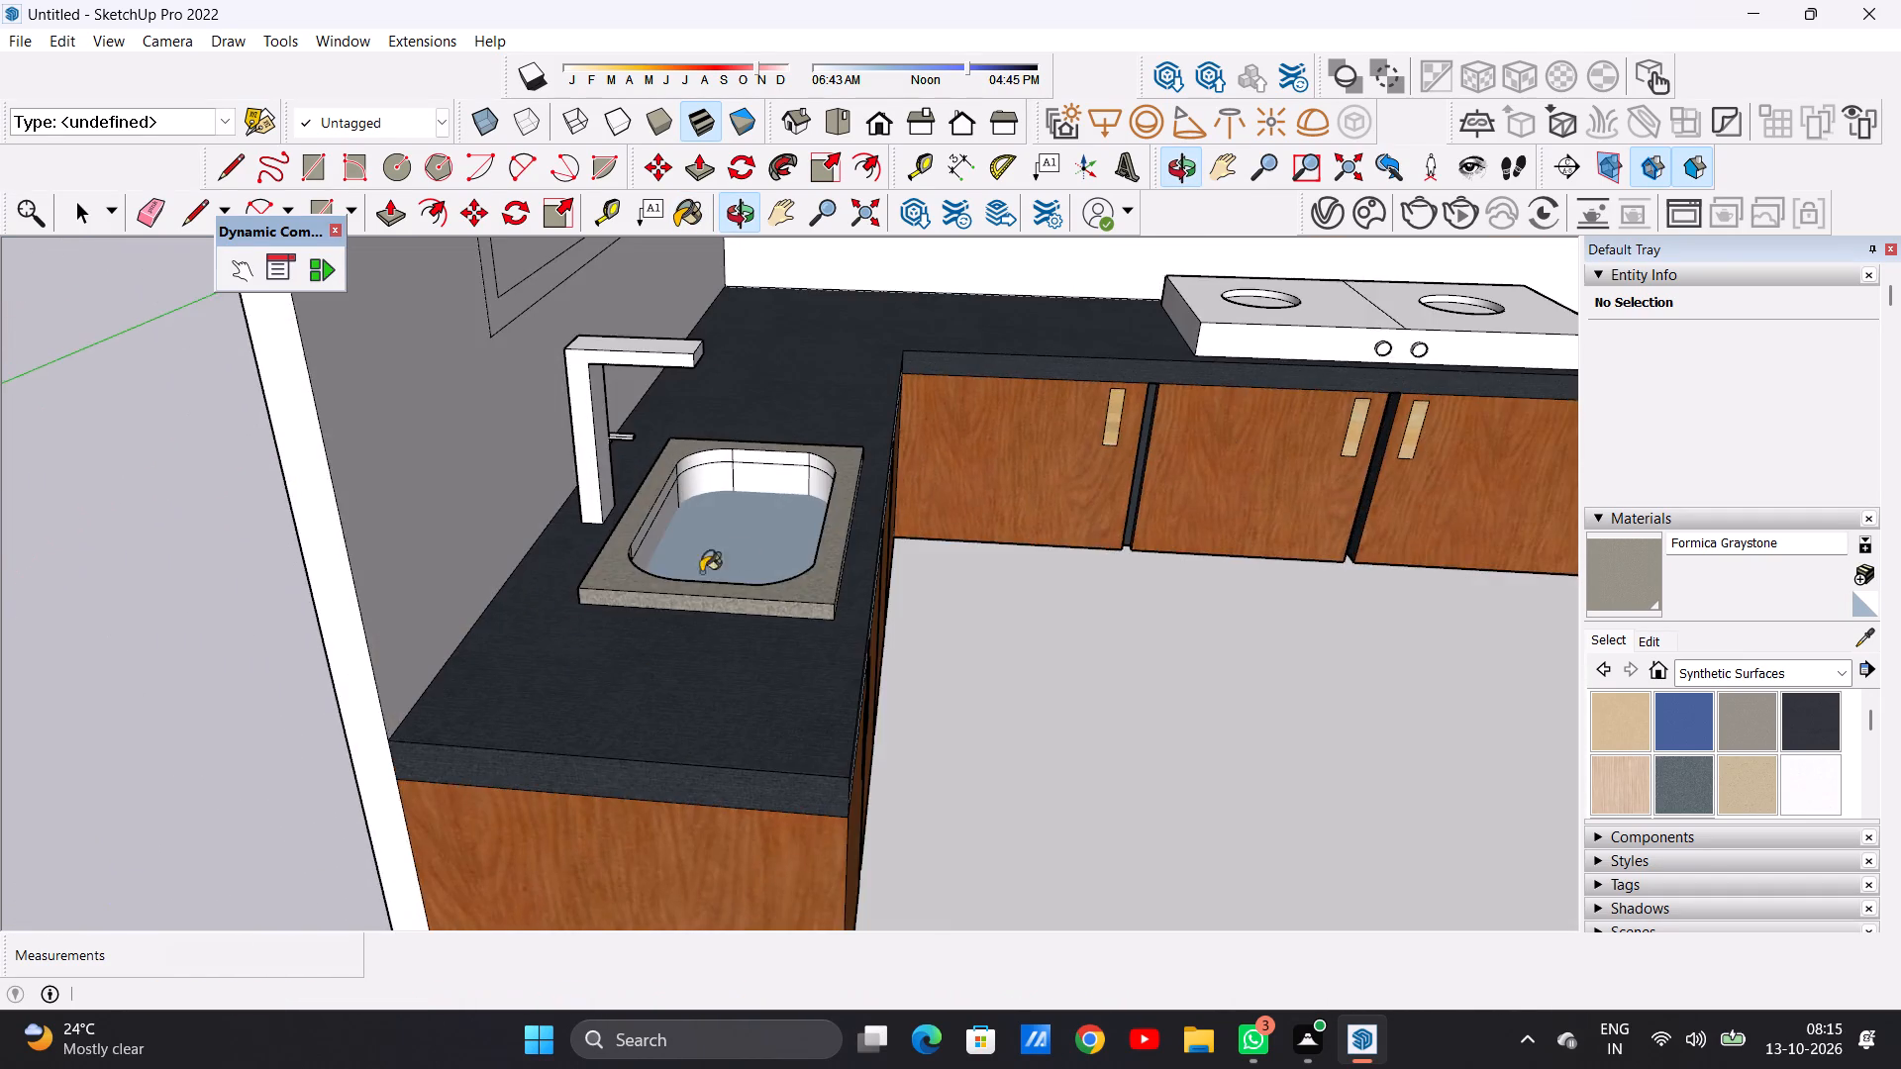
pyautogui.moveTo(563, 620); pyautogui.dragTo(740, 625, button='middle')
pyautogui.scroll(14, 752, 620)
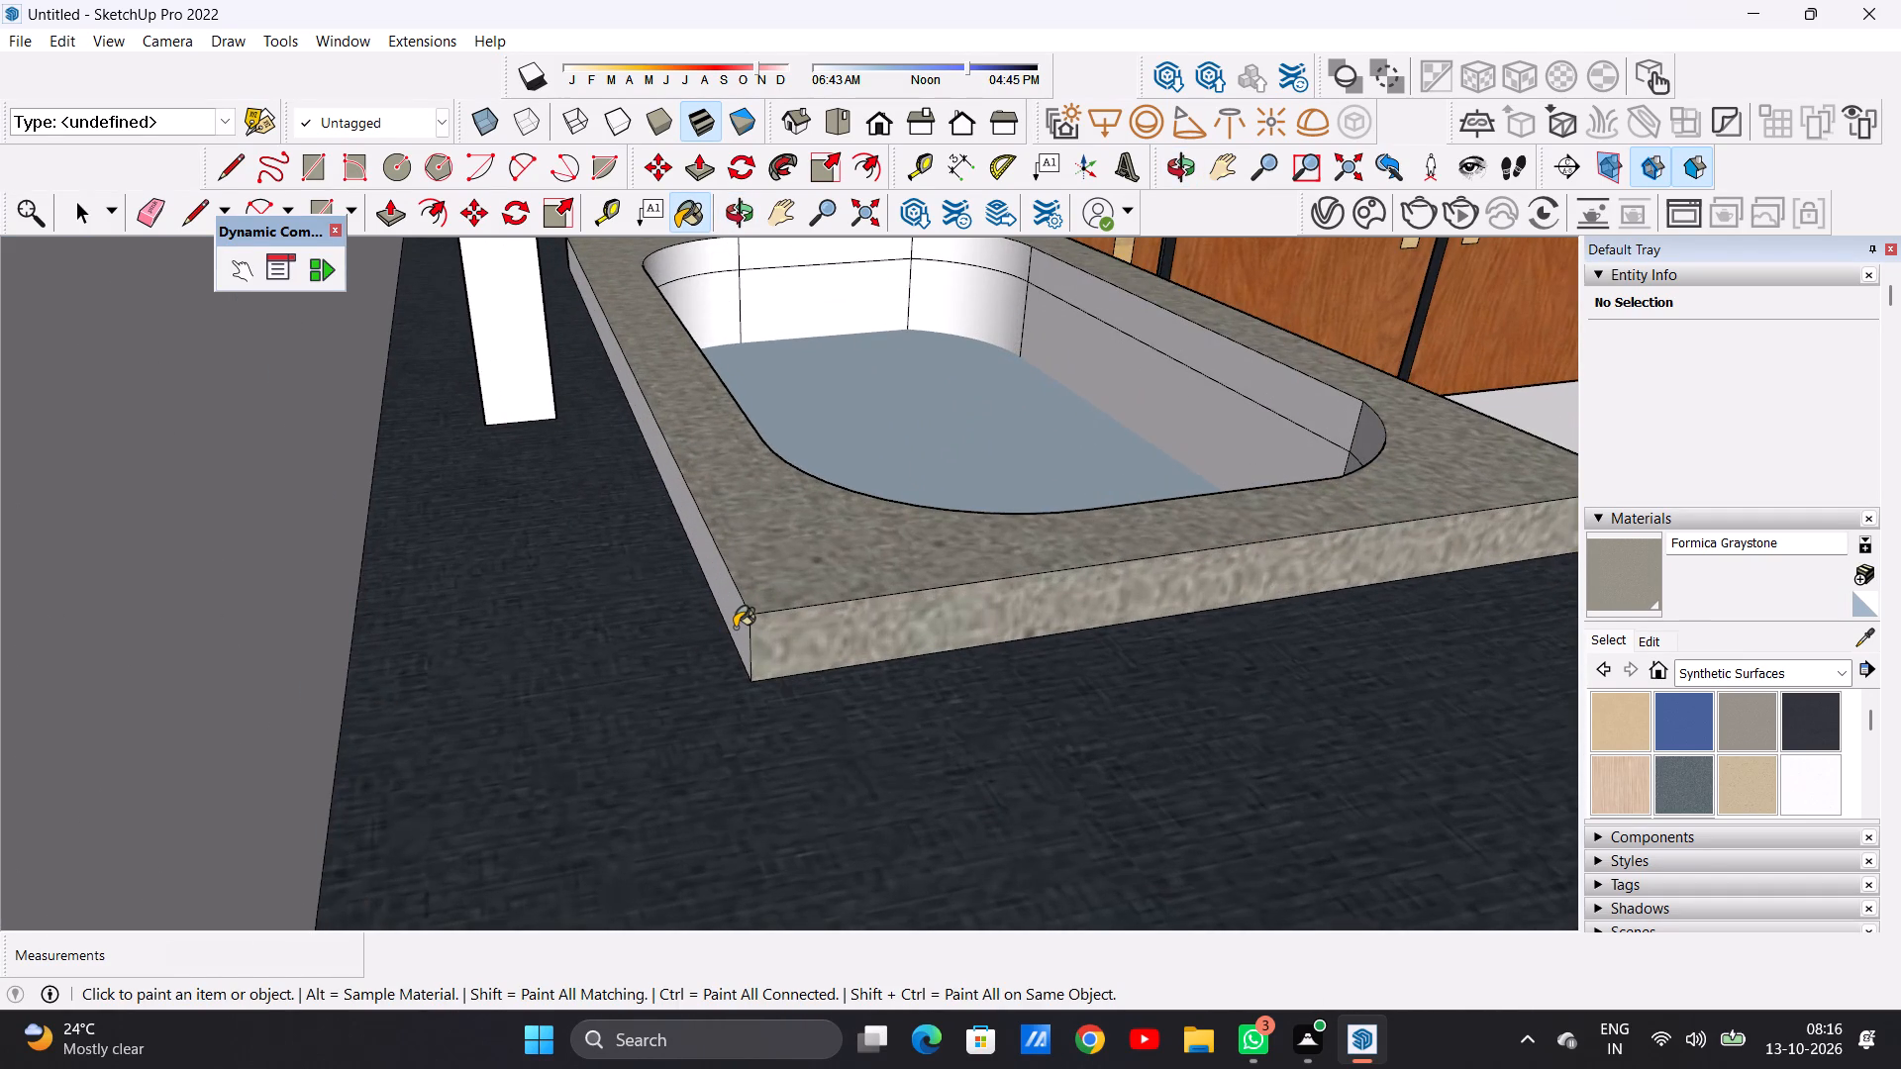
pyautogui.click(735, 628)
# Paint the basin's inner back wall, its two rounded back corners and the end wall nearer the hob with Formica Graystone.
pyautogui.scroll(-15, 698, 663)
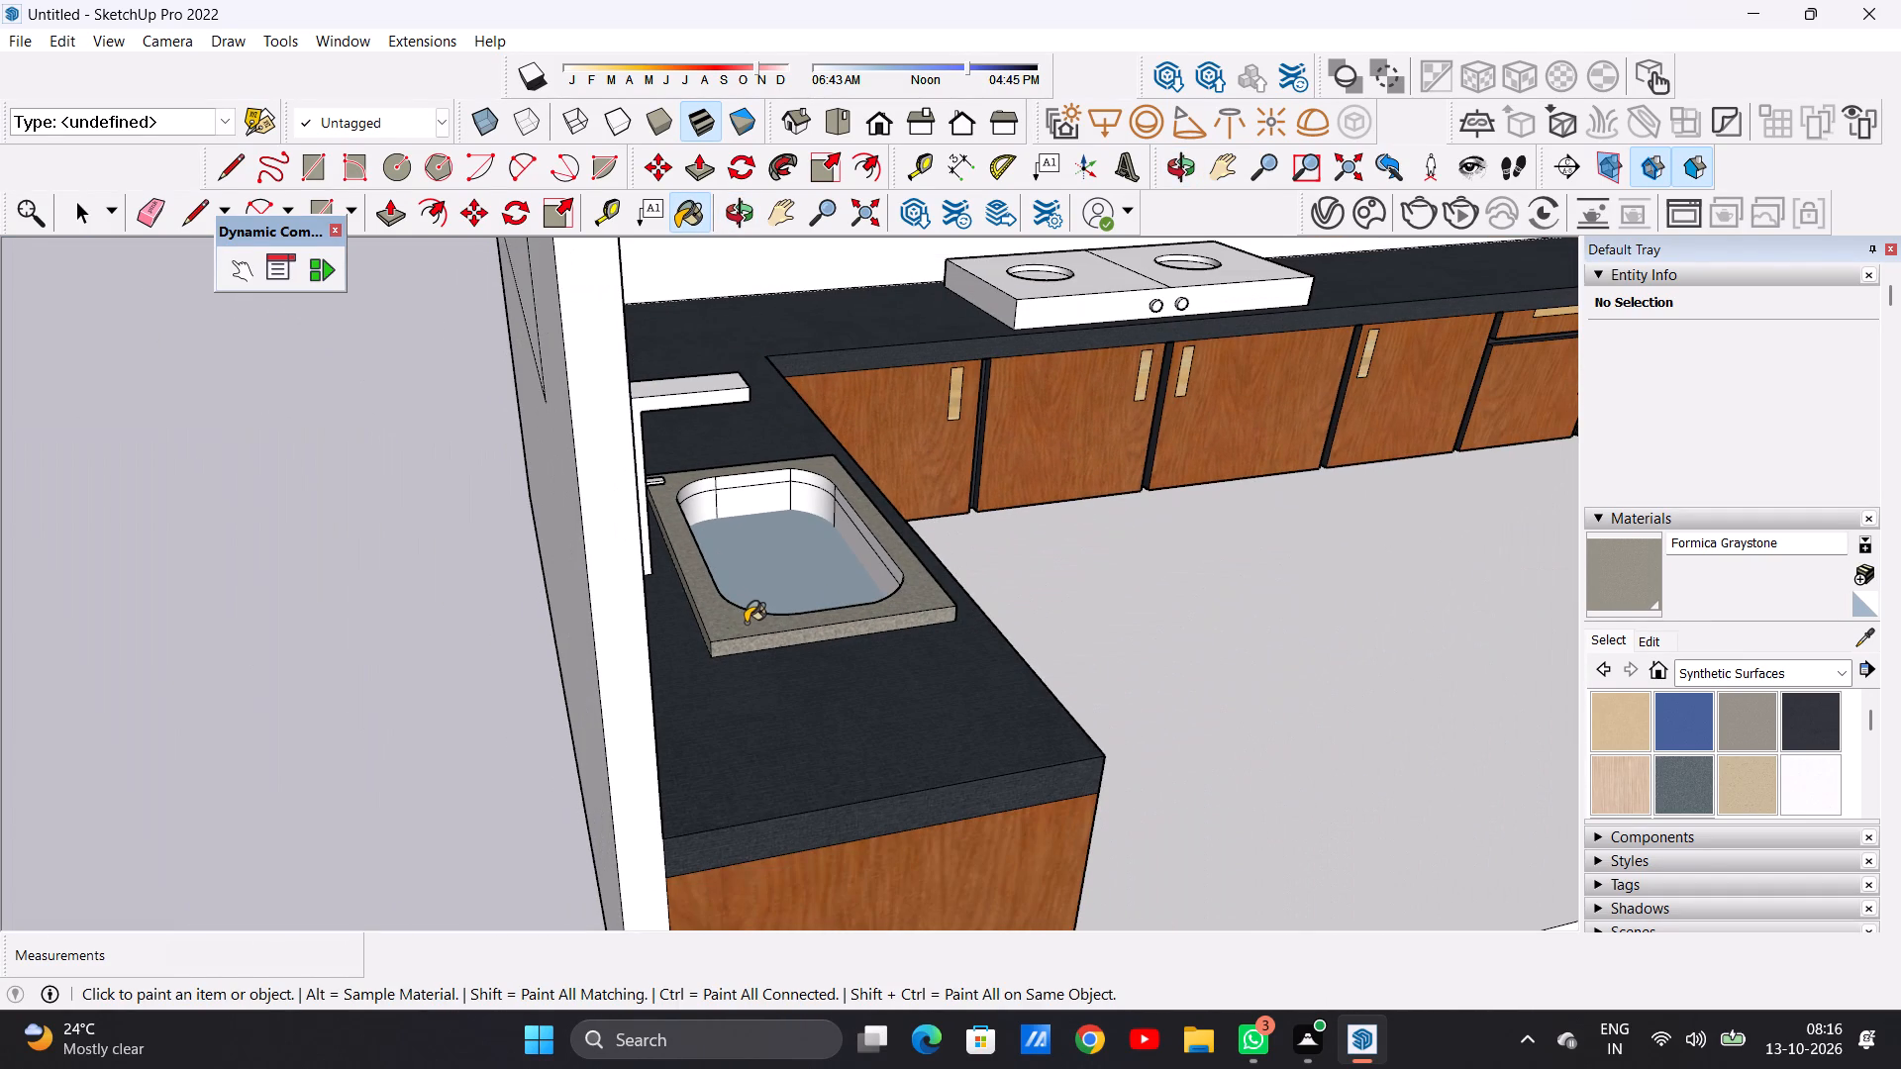
pyautogui.scroll(-5, 935, 569)
pyautogui.moveTo(1070, 582); pyautogui.dragTo(394, 691, button='middle')
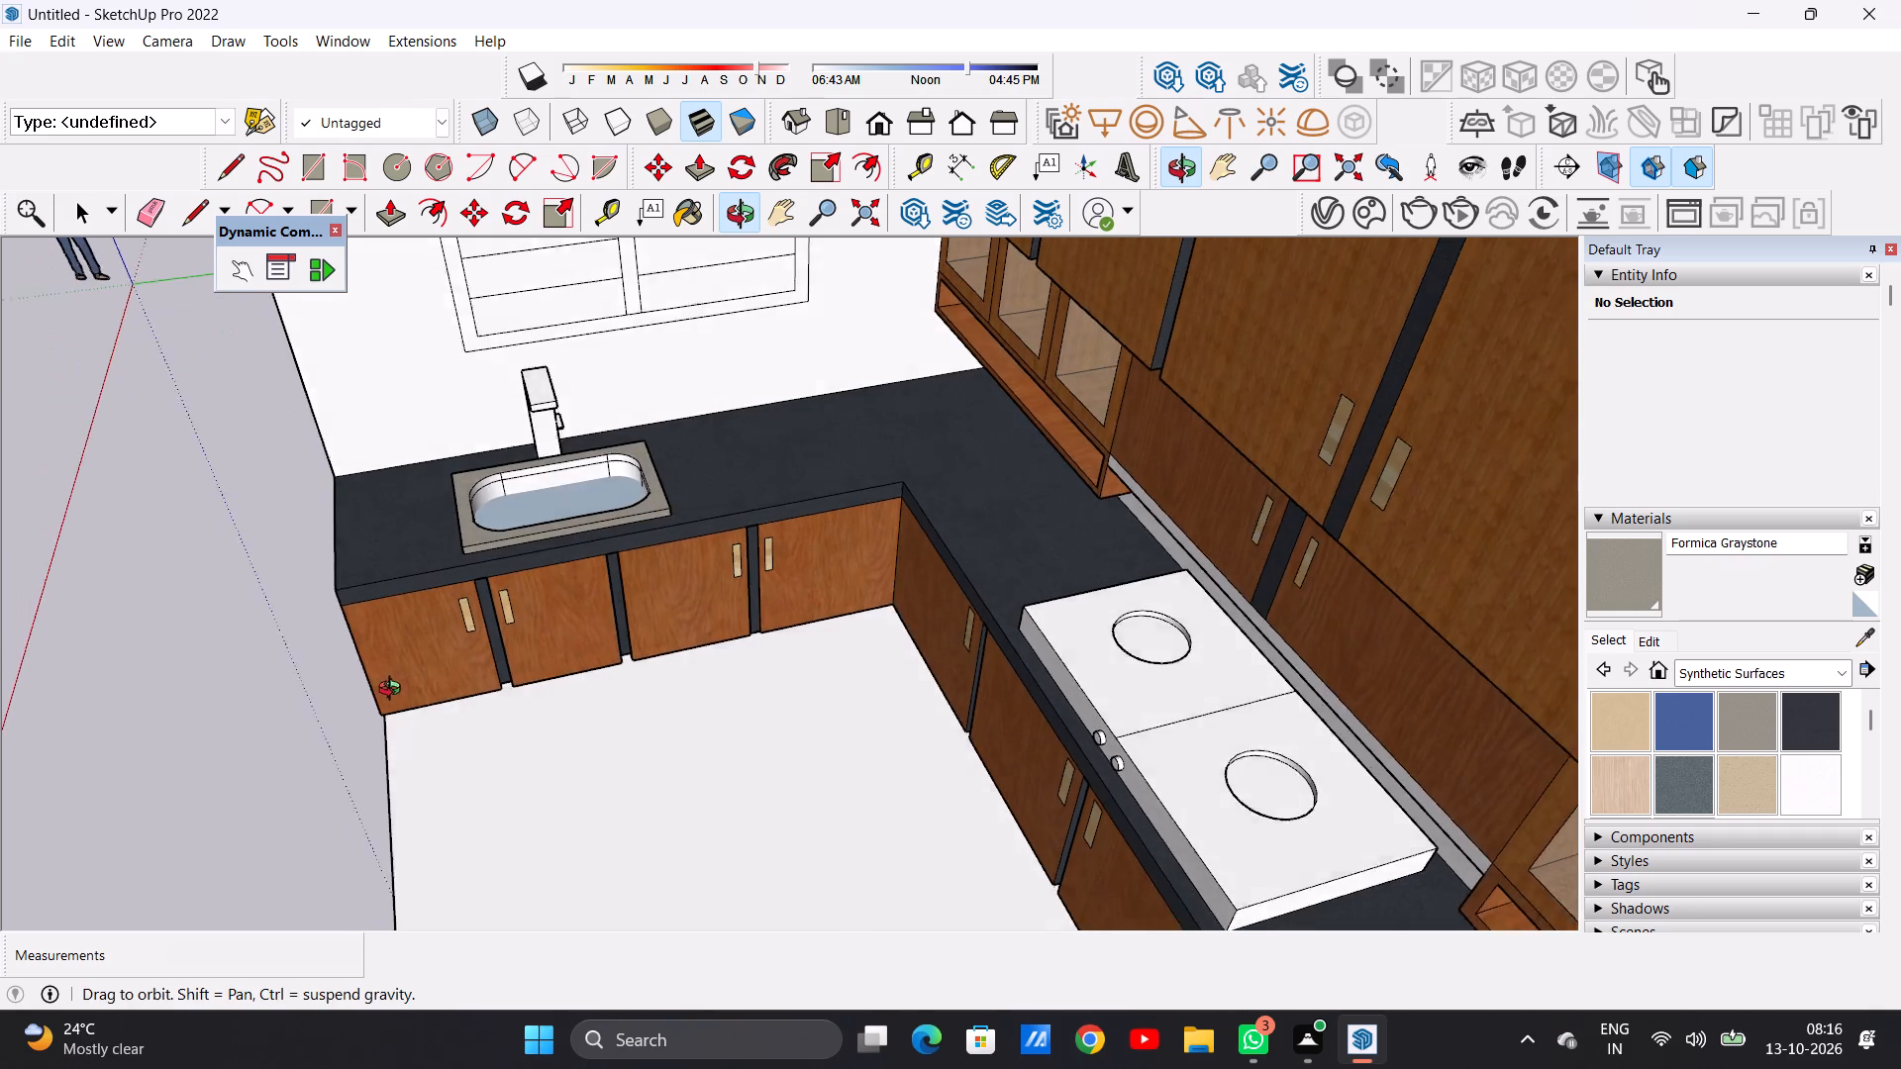
pyautogui.moveTo(394, 691); pyautogui.dragTo(394, 693, button='middle')
pyautogui.scroll(14, 512, 583)
pyautogui.scroll(-1, 455, 447)
pyautogui.scroll(1, 455, 447)
pyautogui.scroll(-1, 455, 447)
pyautogui.scroll(2, 455, 447)
pyautogui.click(423, 417)
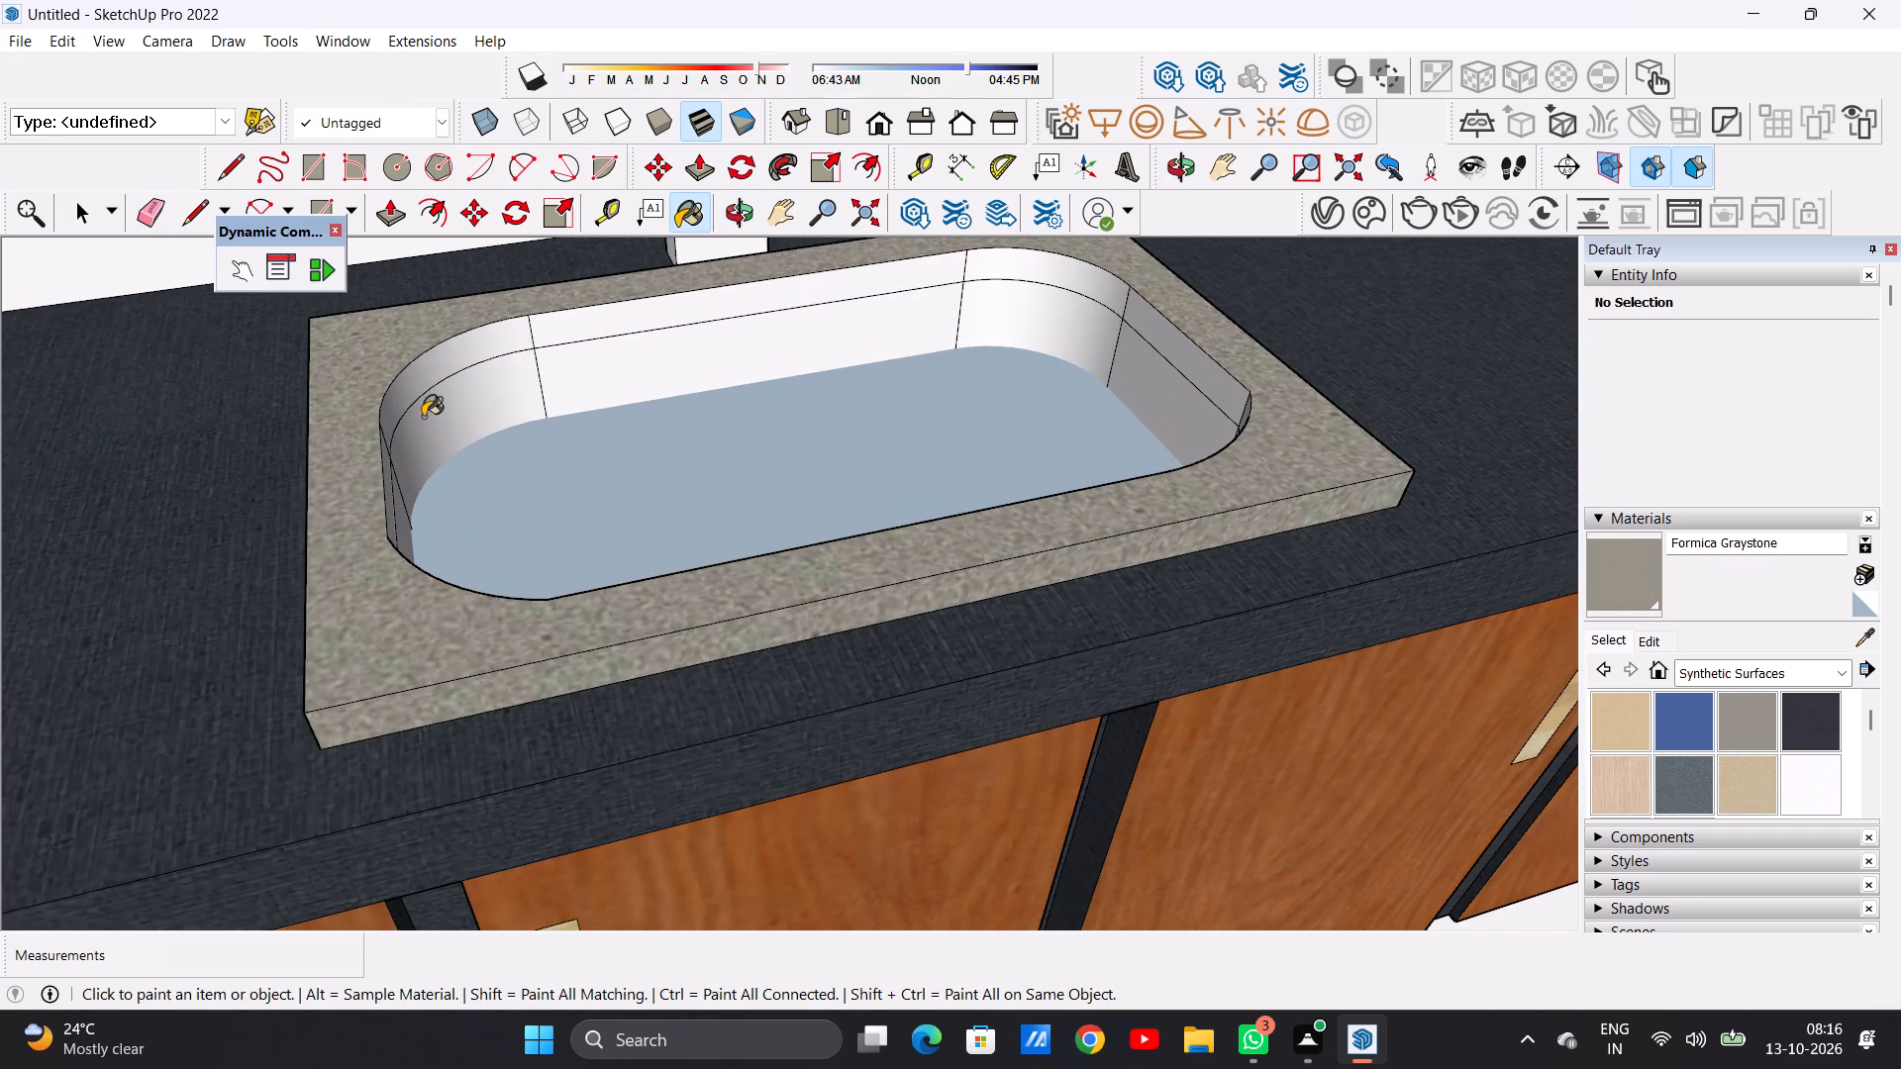
pyautogui.click(407, 385)
pyautogui.click(546, 348)
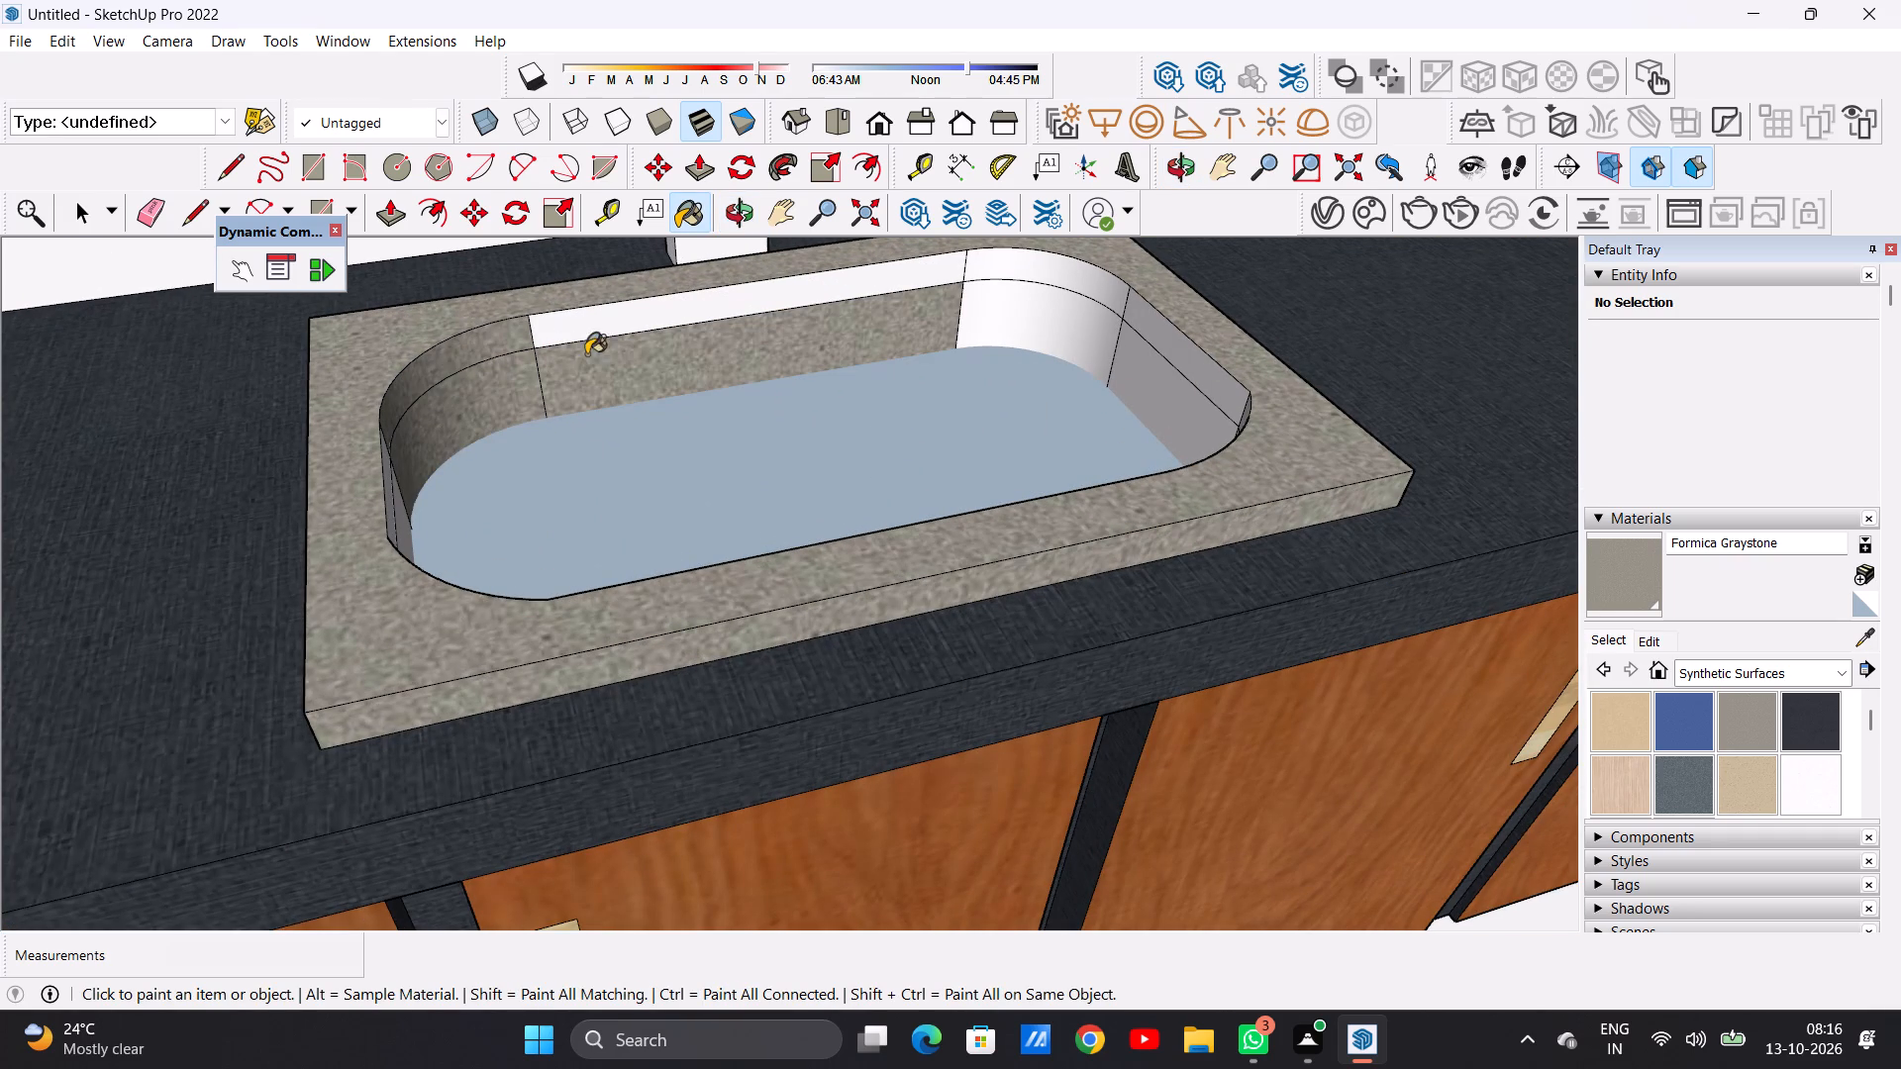
pyautogui.click(578, 338)
pyautogui.click(1051, 340)
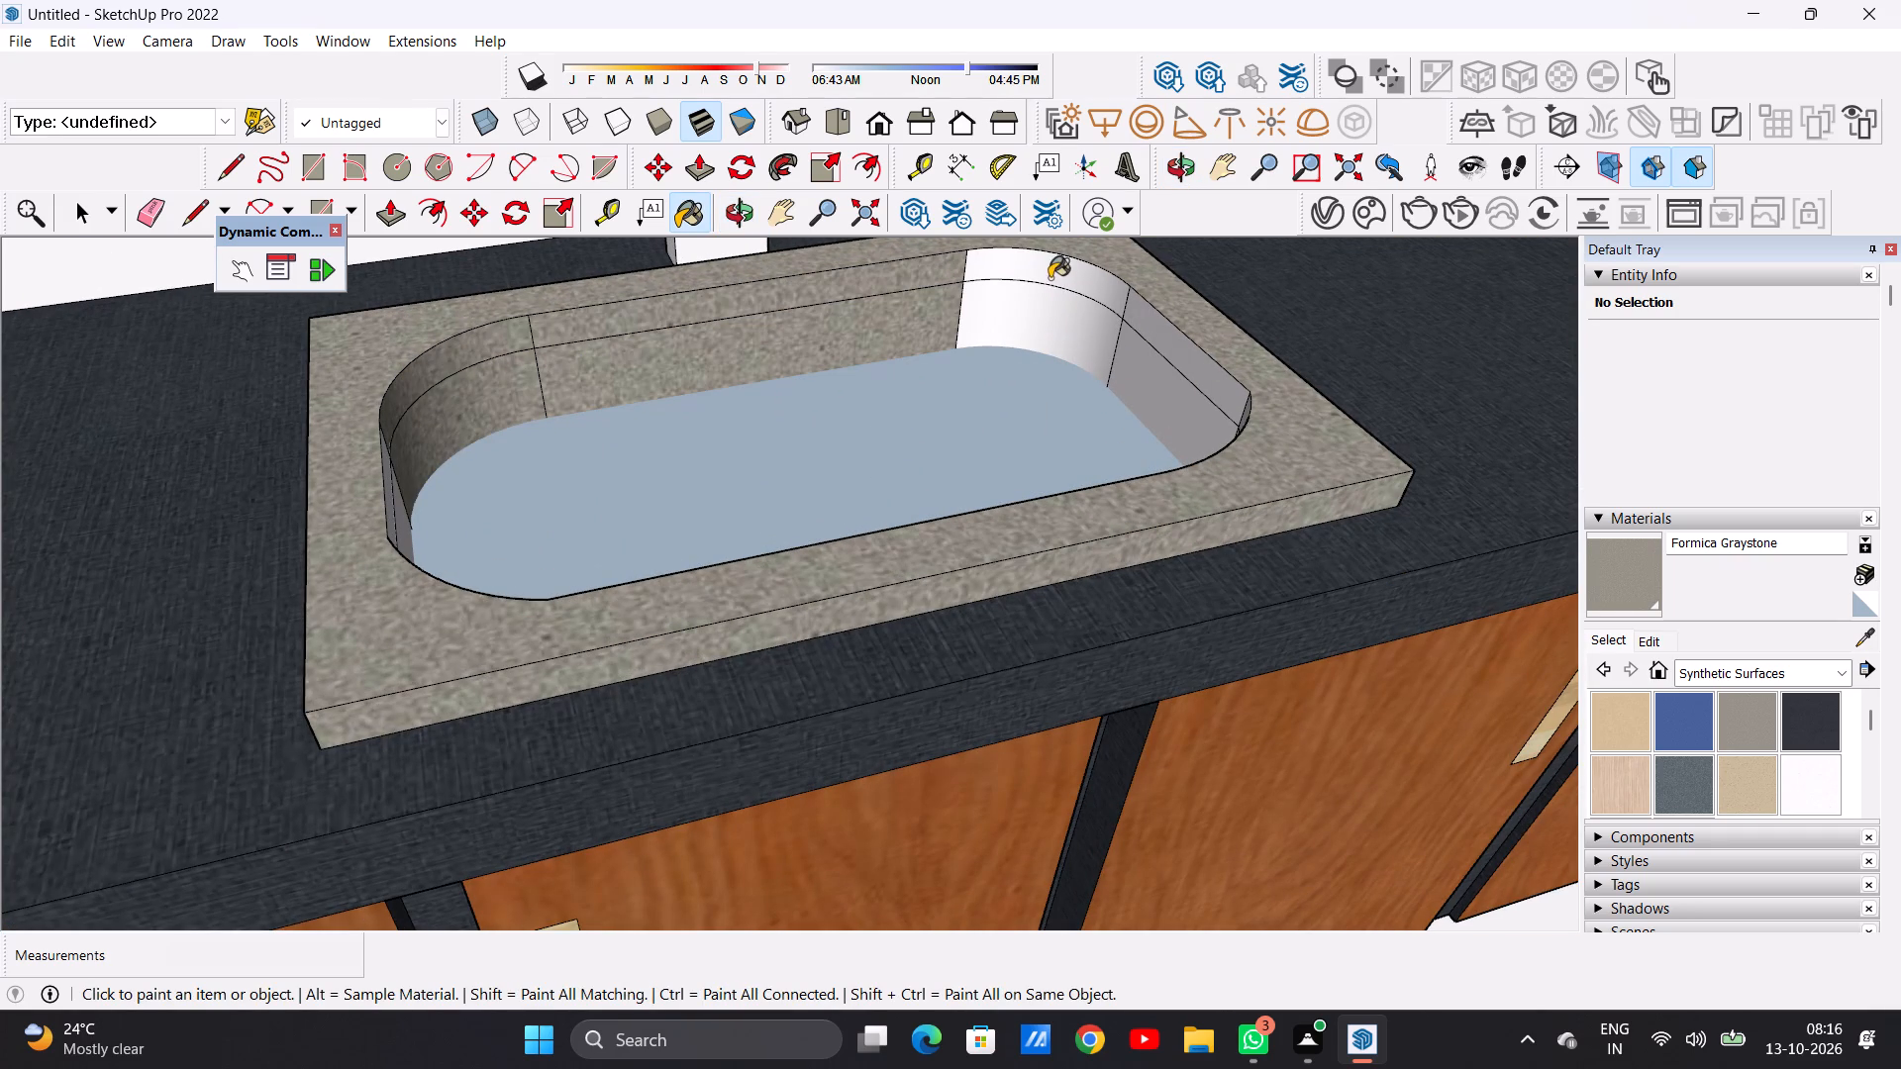
pyautogui.click(1050, 278)
pyautogui.click(1177, 349)
pyautogui.click(1183, 406)
pyautogui.scroll(-3, 972, 402)
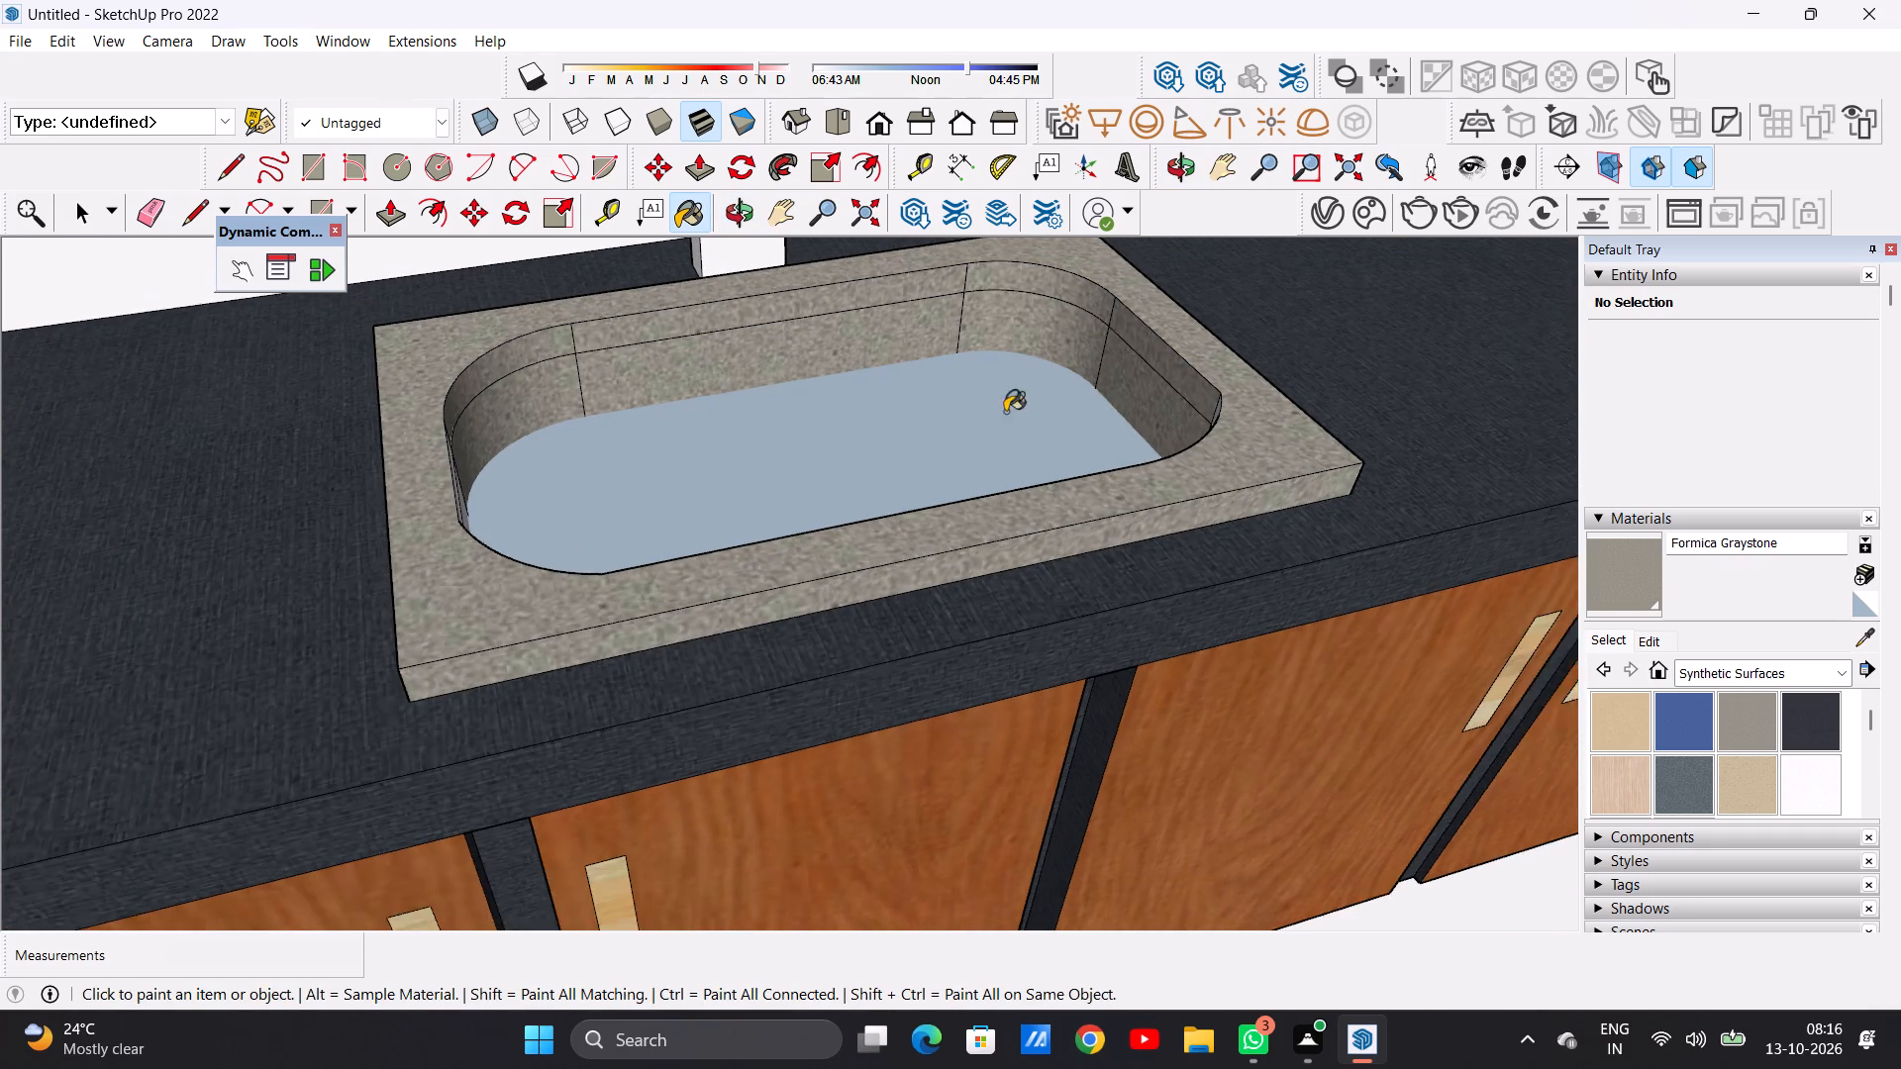
# Paint the basin's inner end wall and rounded front corner nearest the counter's free end with Formica Graystone.
pyautogui.moveTo(822, 459); pyautogui.dragTo(98, 504, button='middle')
pyautogui.scroll(2, 690, 388)
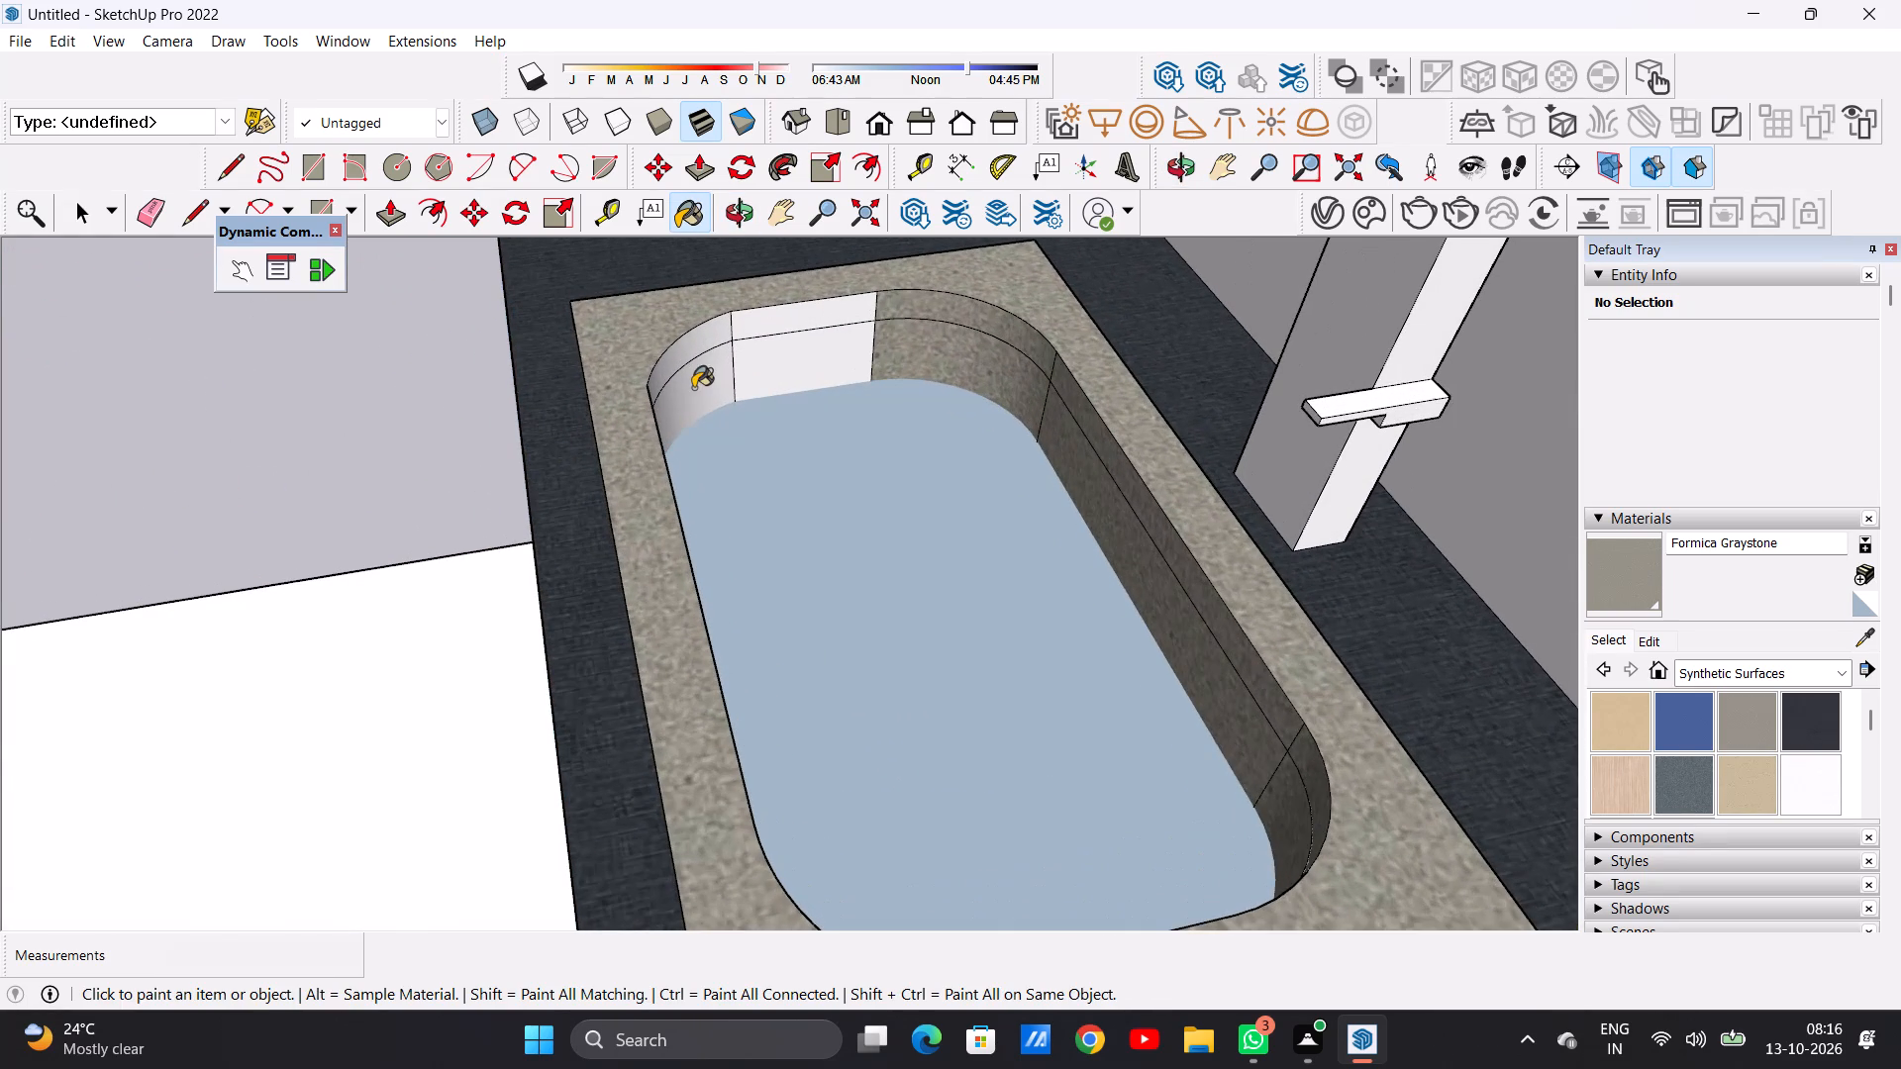
pyautogui.click(689, 387)
pyautogui.click(678, 370)
pyautogui.click(794, 376)
pyautogui.click(790, 330)
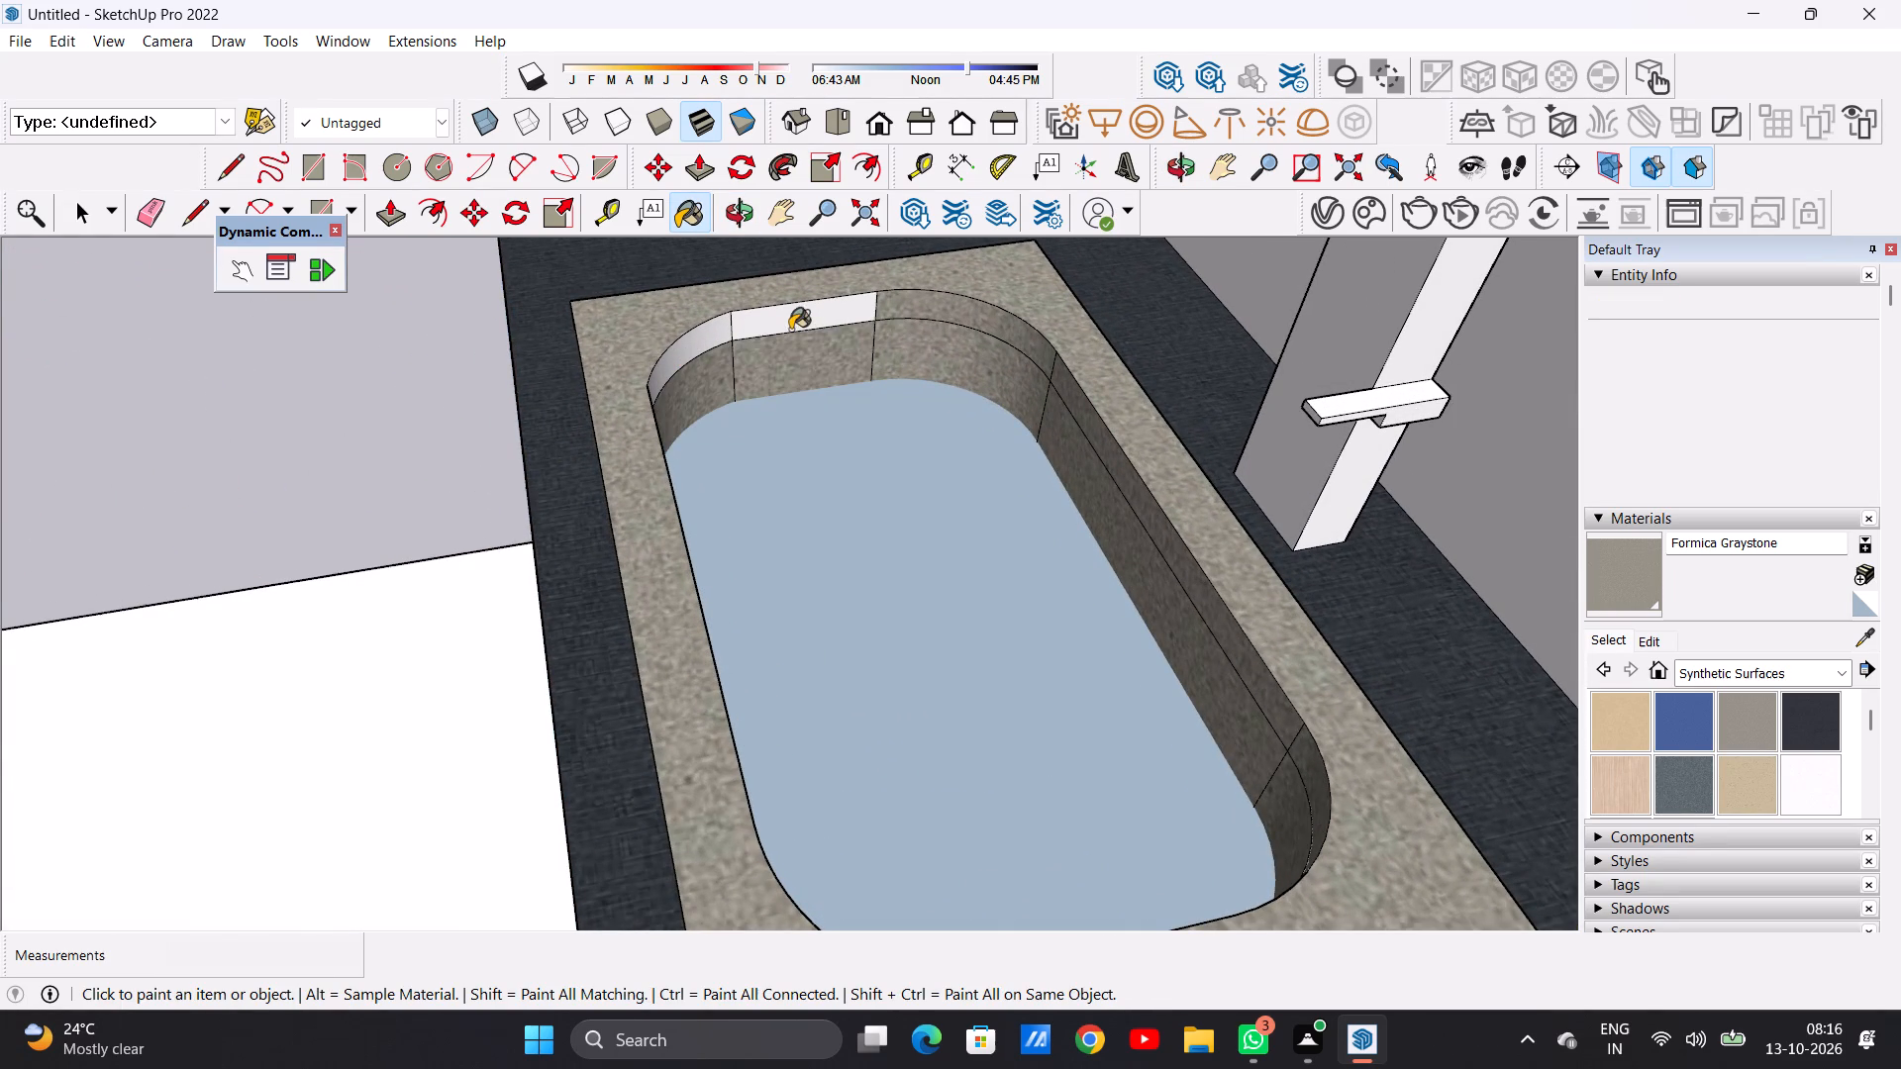
pyautogui.click(686, 355)
# Paint the basin's inner front wall and last rounded corner with Formica Graystone.
pyautogui.scroll(-8, 744, 430)
pyautogui.moveTo(1162, 463); pyautogui.dragTo(796, 529, button='middle')
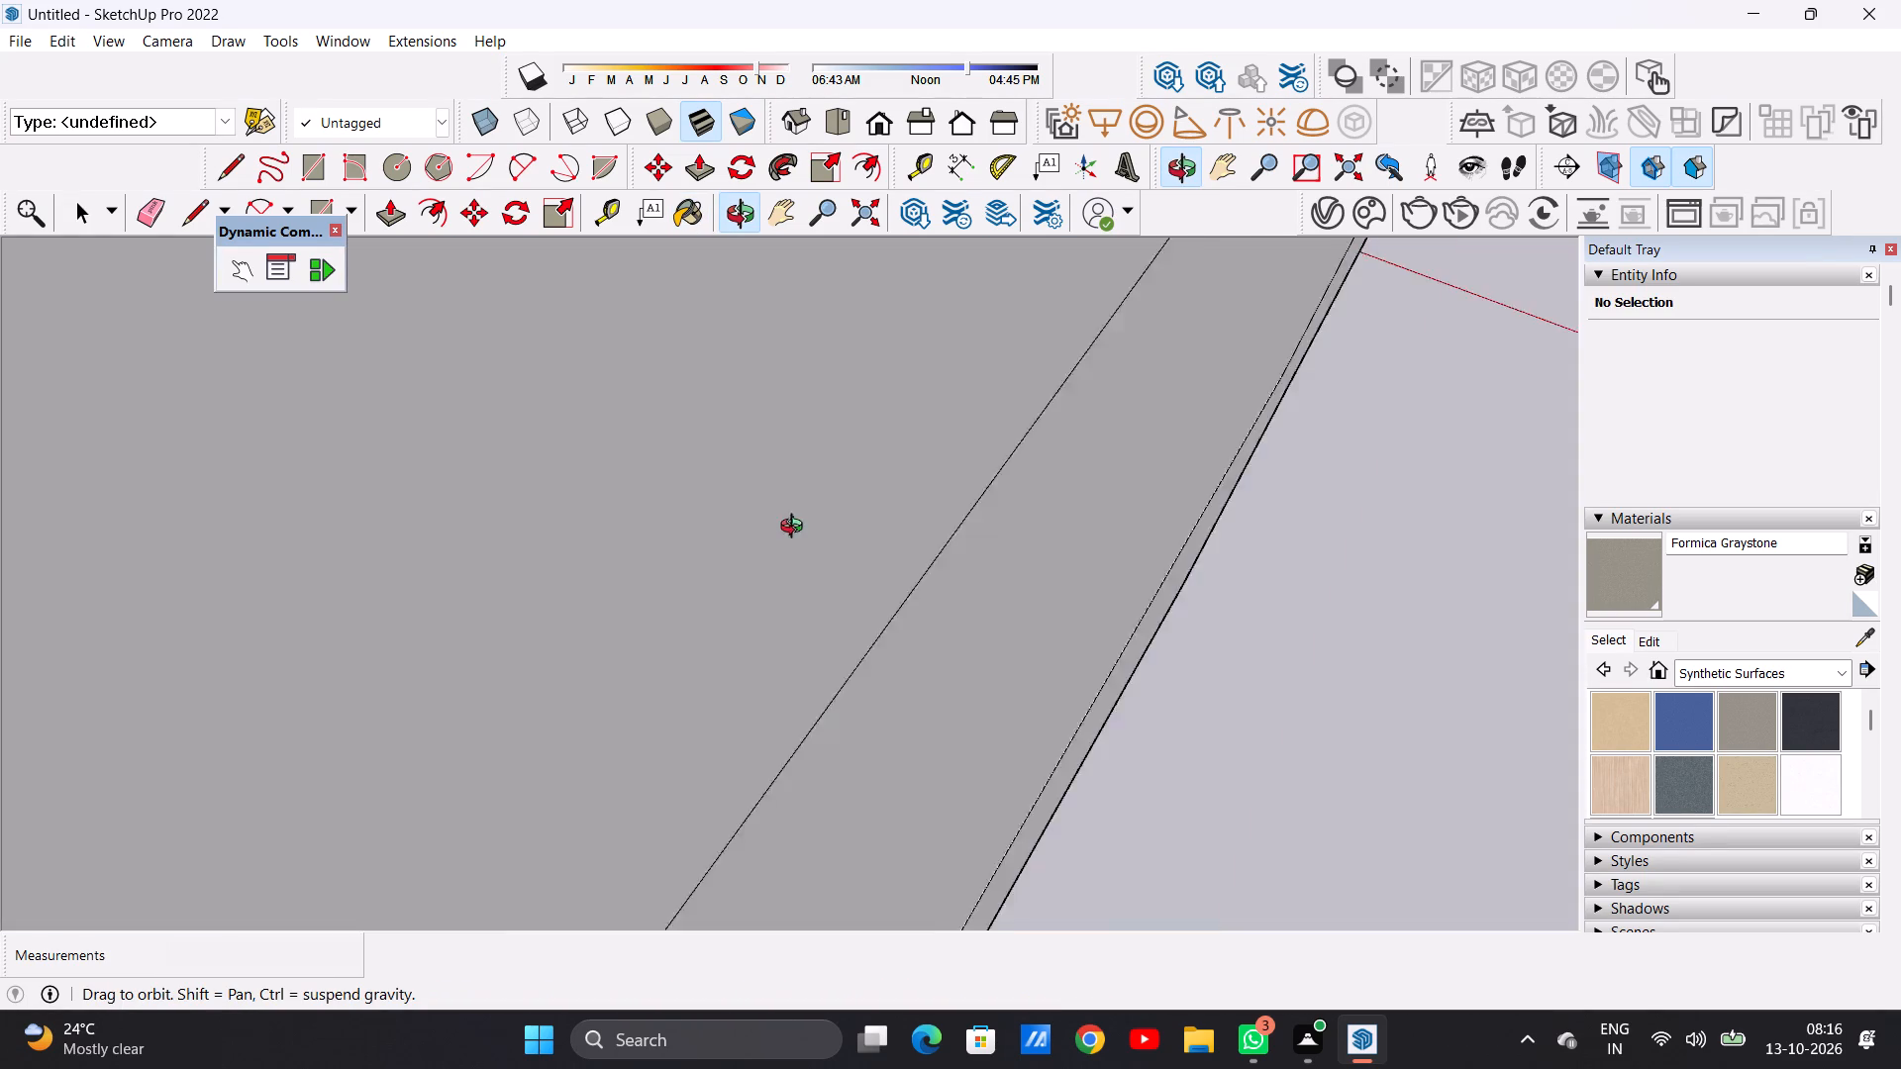
pyautogui.moveTo(796, 529); pyautogui.dragTo(1181, 495, button='middle')
pyautogui.moveTo(808, 521); pyautogui.dragTo(1351, 530, button='middle')
pyautogui.moveTo(527, 531); pyautogui.dragTo(1186, 488, button='middle')
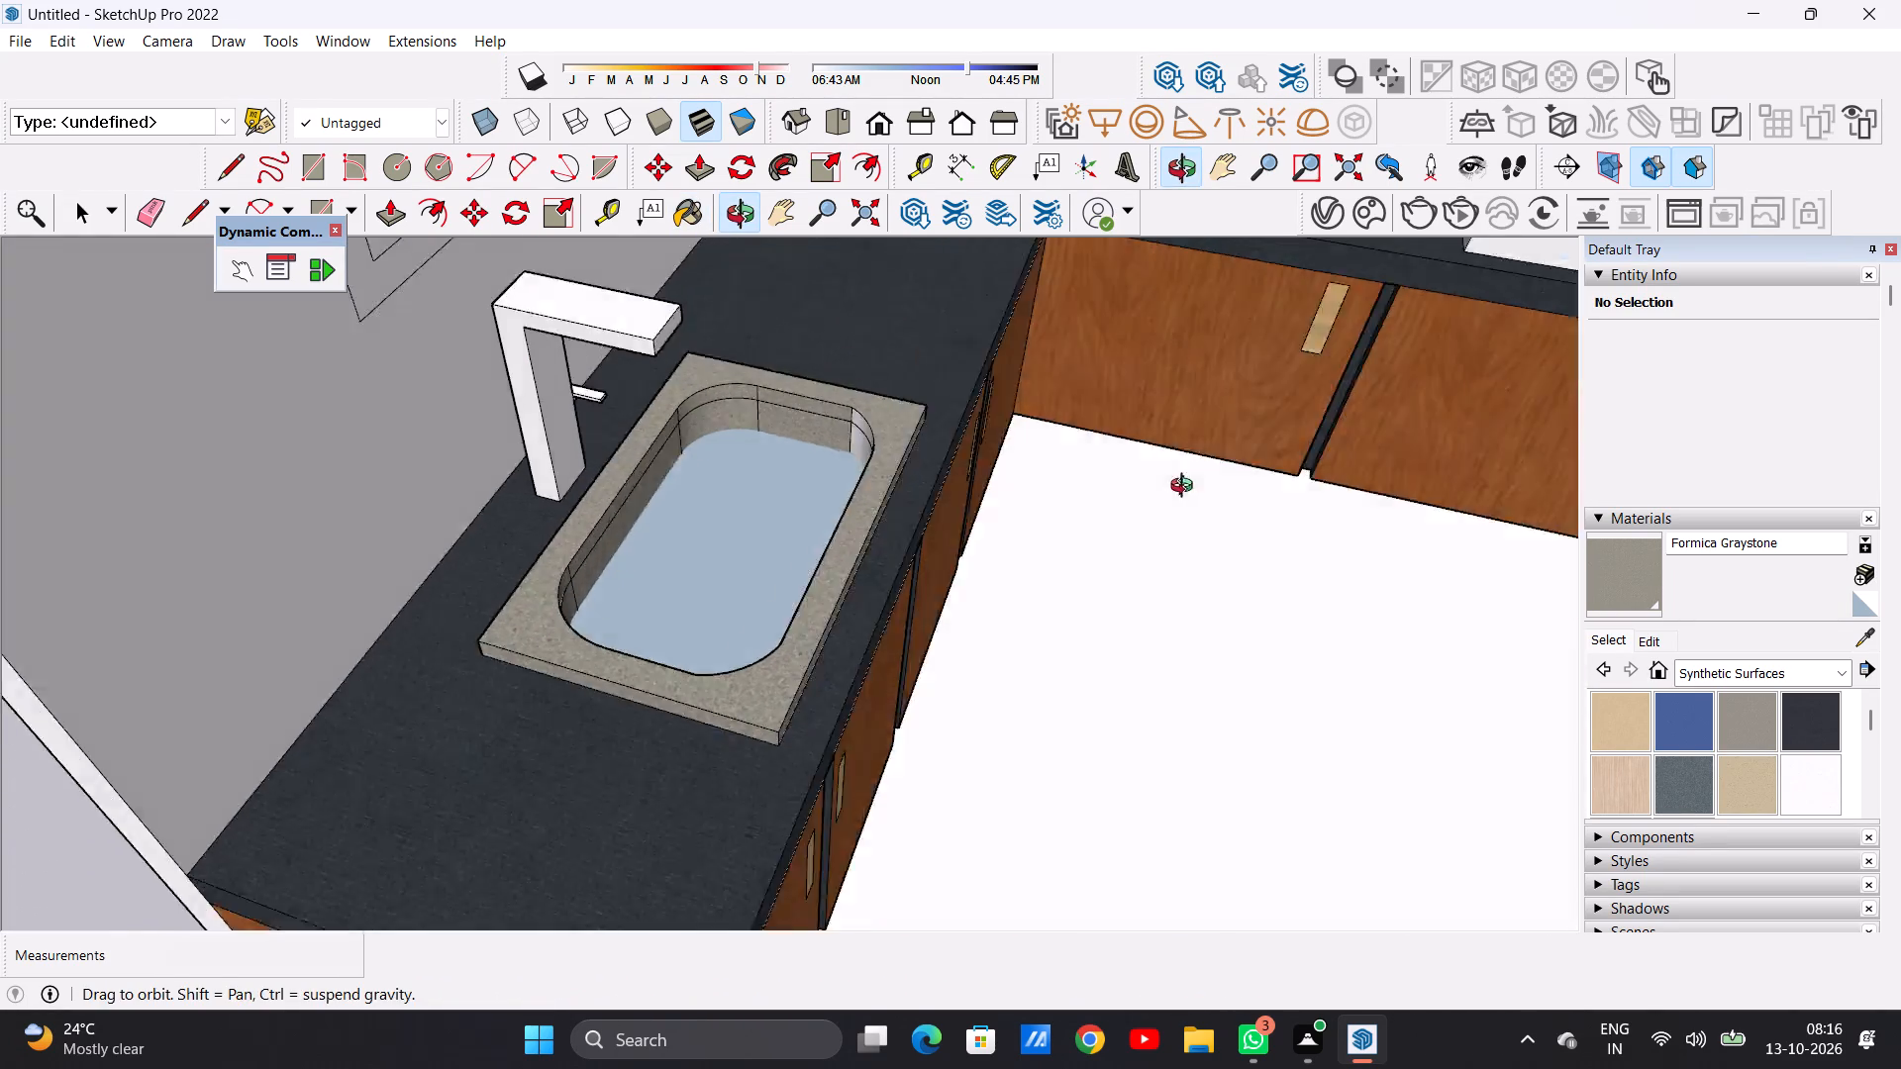
pyautogui.moveTo(1186, 488); pyautogui.dragTo(1236, 477, button='middle')
pyautogui.moveTo(891, 569); pyautogui.dragTo(1130, 476, button='middle')
pyautogui.scroll(-1, 892, 570)
pyautogui.scroll(10, 891, 570)
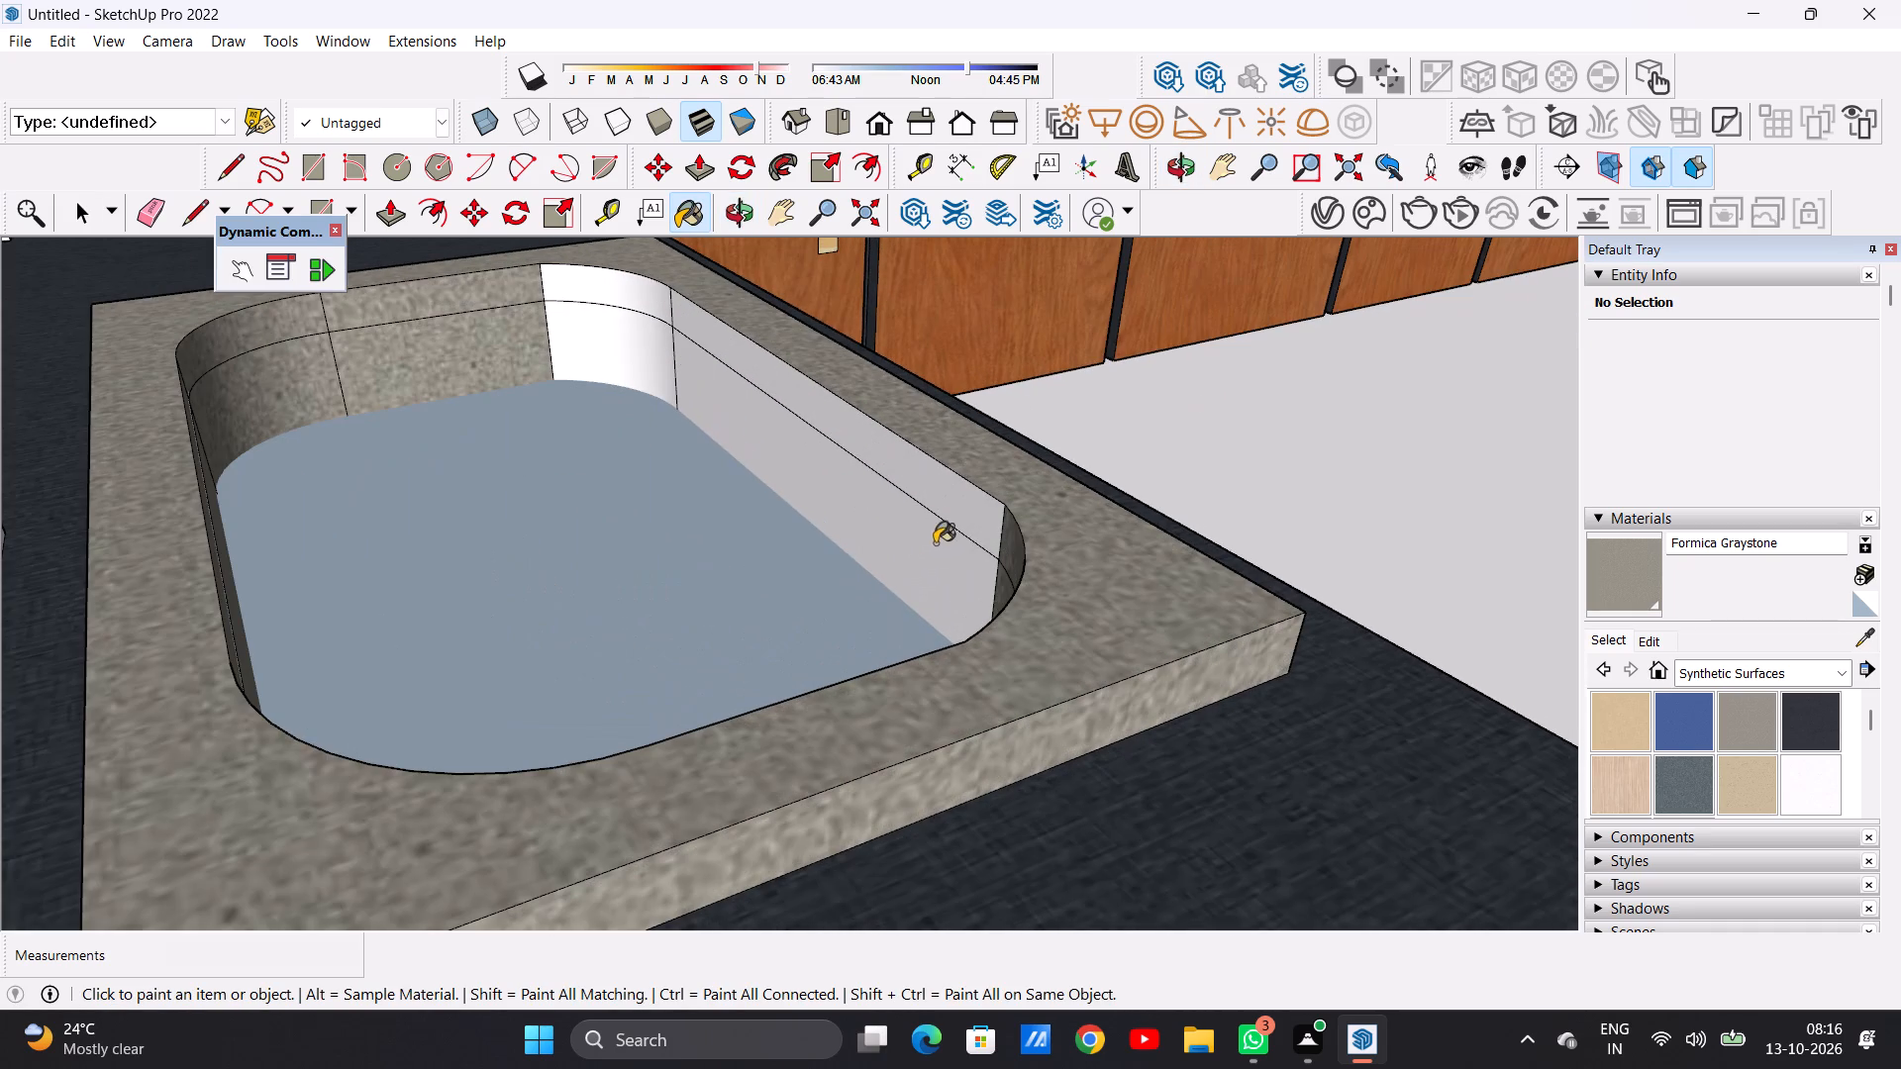
pyautogui.click(952, 483)
pyautogui.click(904, 539)
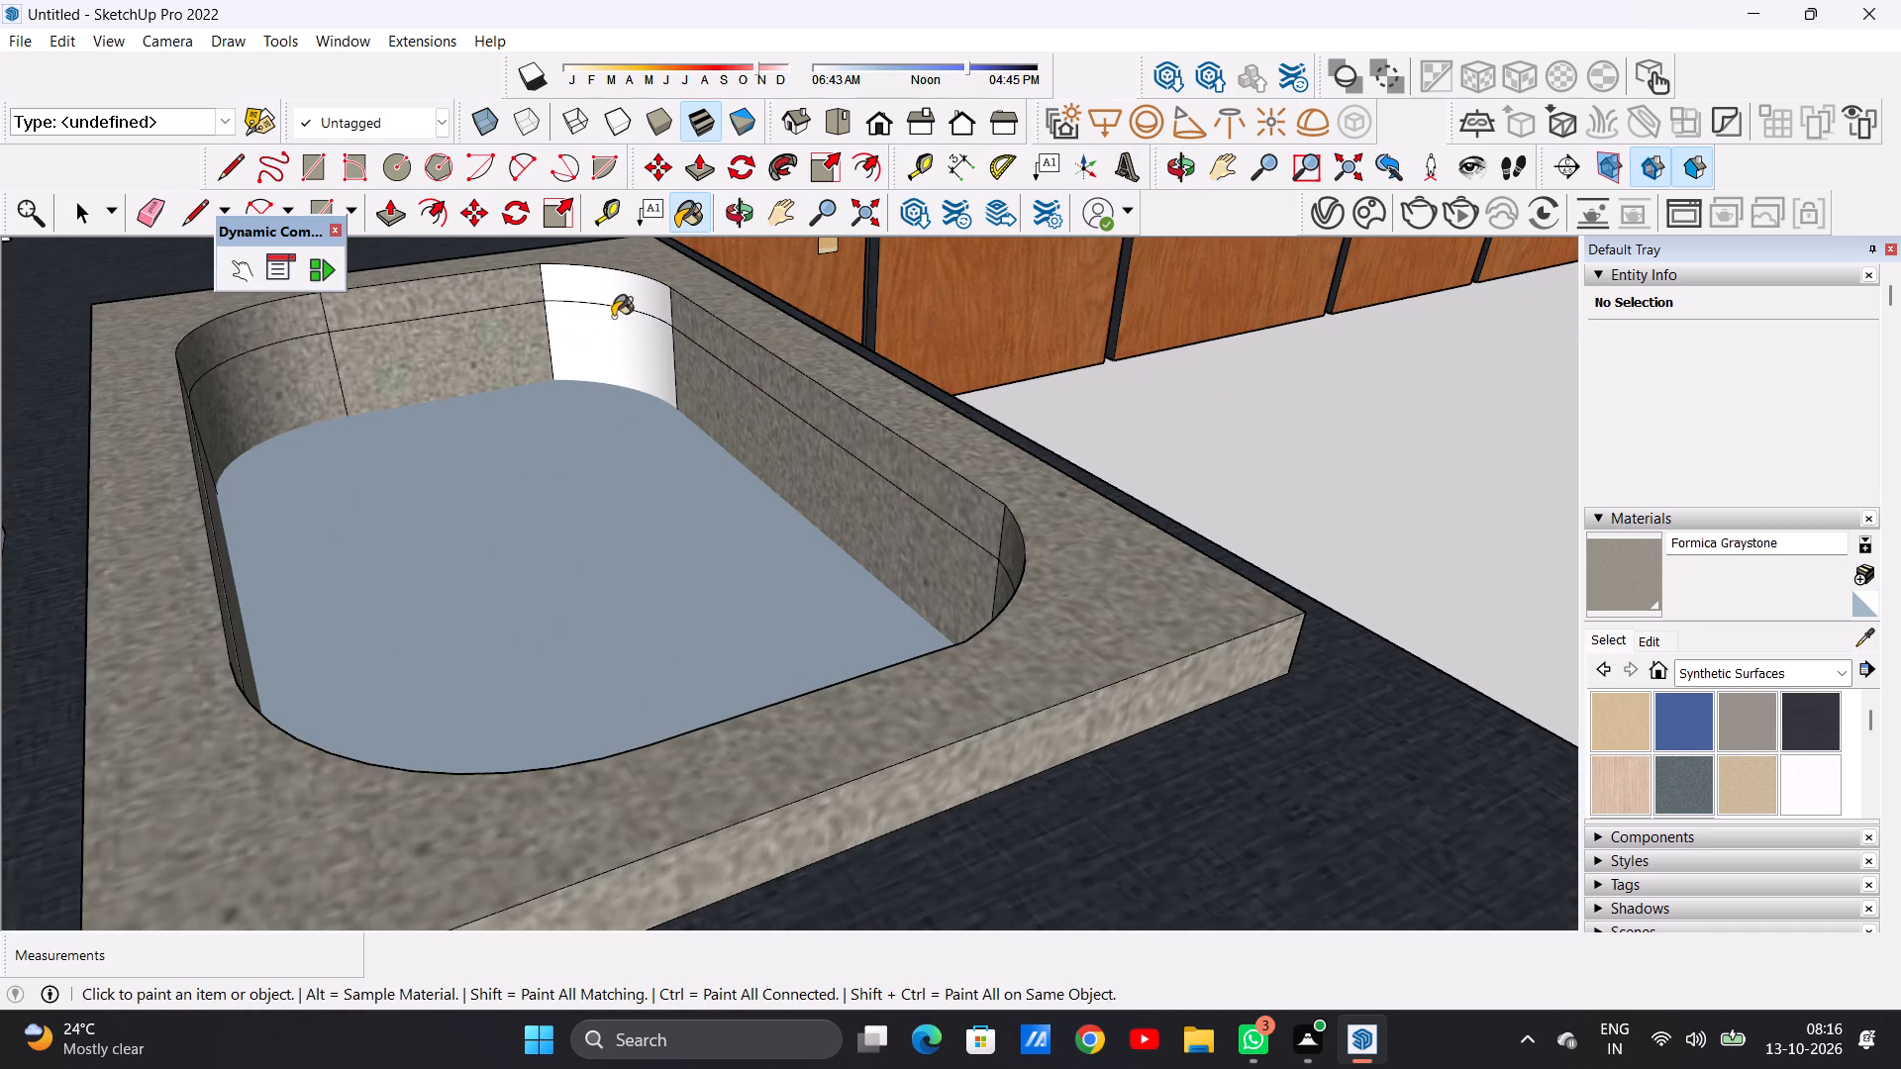
pyautogui.click(613, 301)
pyautogui.click(618, 338)
pyautogui.press('space')
# Paint the faucet's upright column and spout end with Terrazzo Tile Light from the Synthetic Surfaces materials.
pyautogui.scroll(-10, 669, 450)
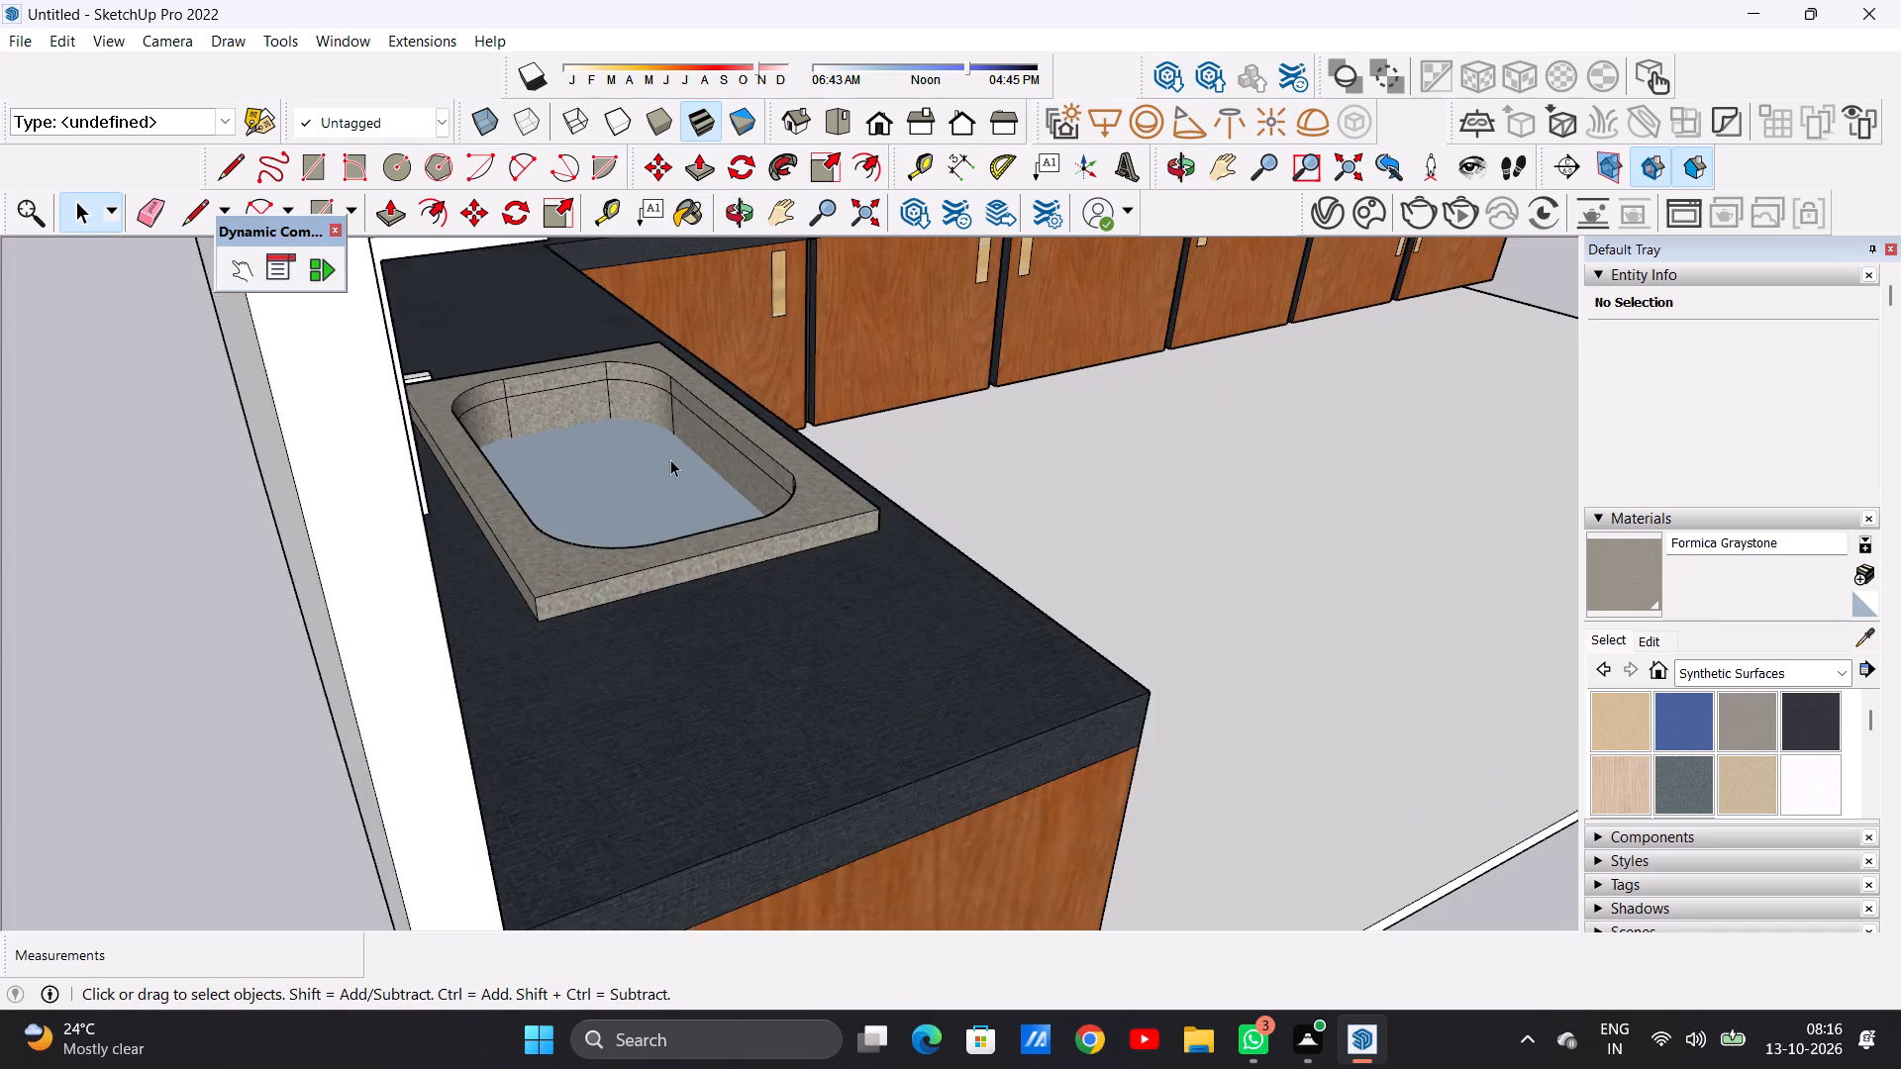
pyautogui.scroll(-5, 670, 459)
pyautogui.moveTo(1048, 481); pyautogui.dragTo(491, 422, button='middle')
pyautogui.scroll(1, 490, 422)
pyautogui.scroll(-10, 575, 472)
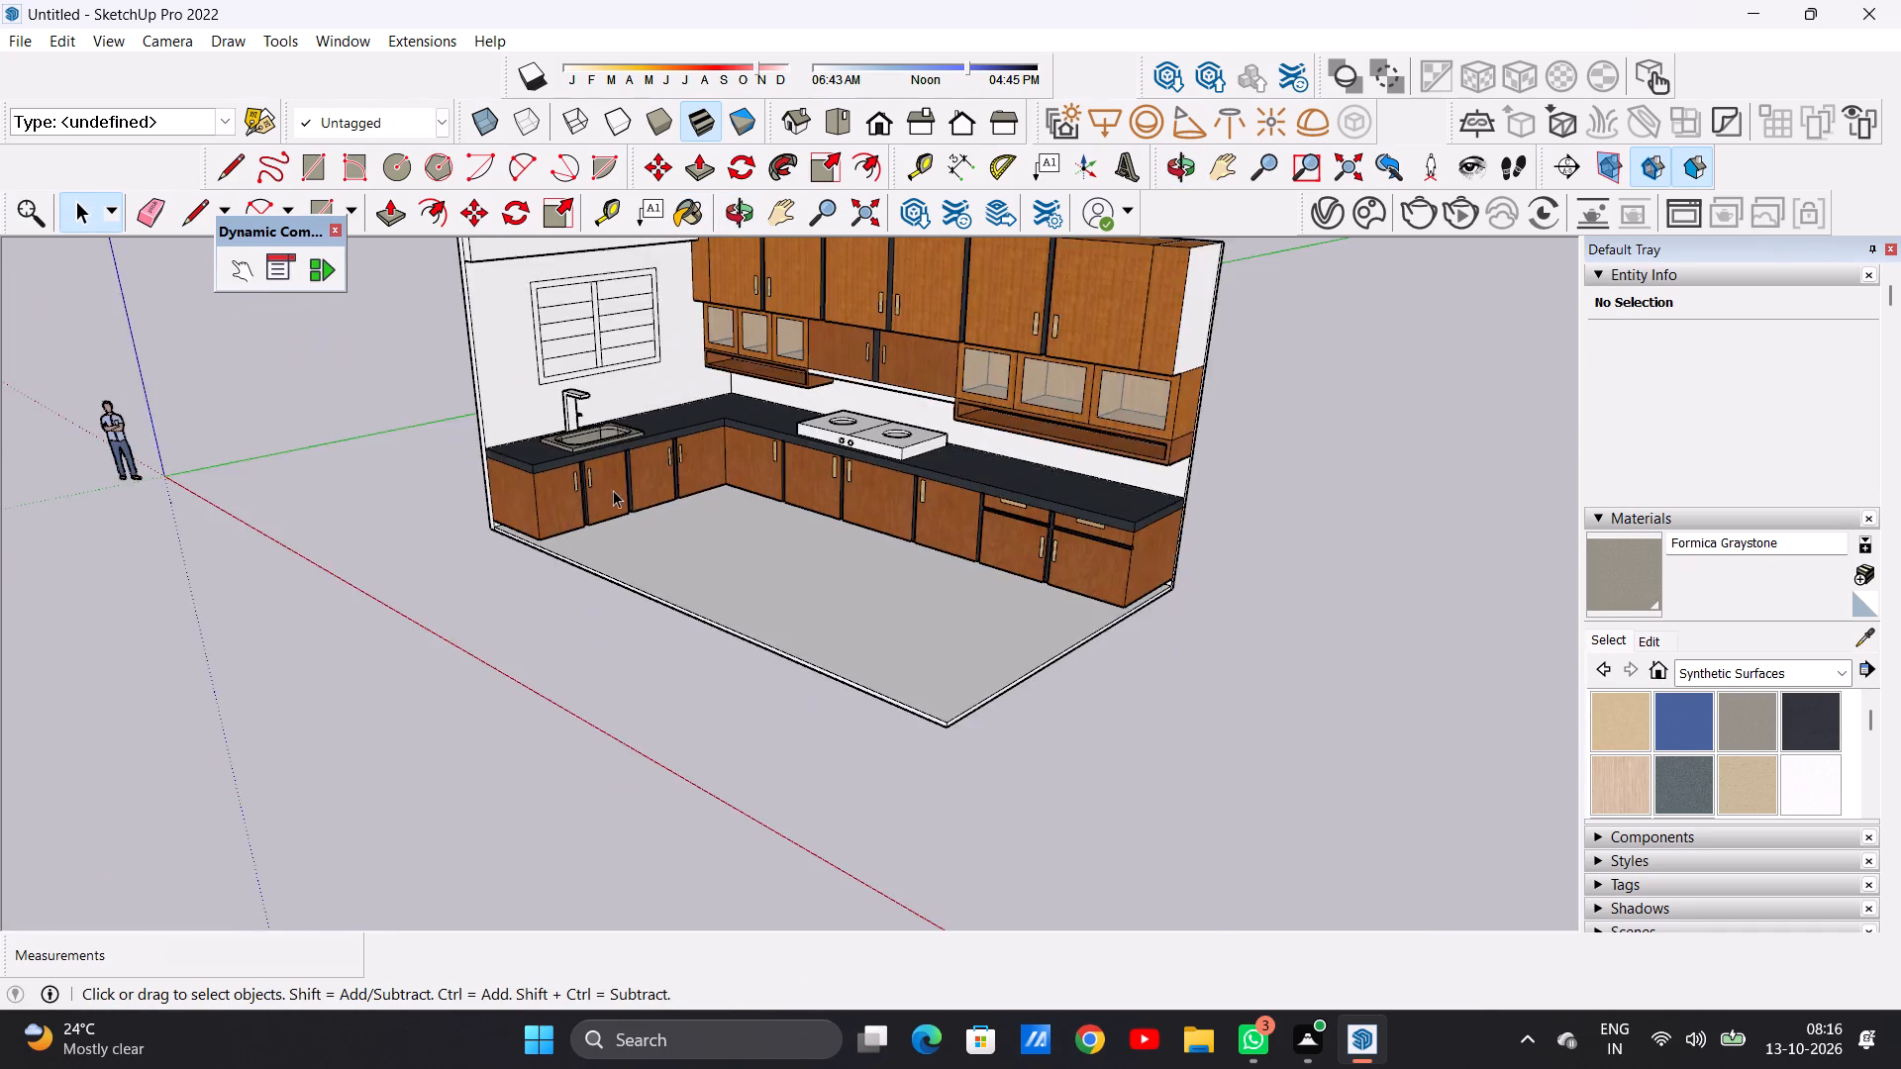
pyautogui.scroll(-4, 613, 490)
pyautogui.moveTo(588, 508); pyautogui.dragTo(980, 504, button='middle')
pyautogui.scroll(7, 547, 484)
pyautogui.moveTo(771, 538); pyautogui.dragTo(506, 466, button='middle')
pyautogui.scroll(1, 532, 447)
pyautogui.scroll(-1, 544, 436)
pyautogui.scroll(9, 549, 432)
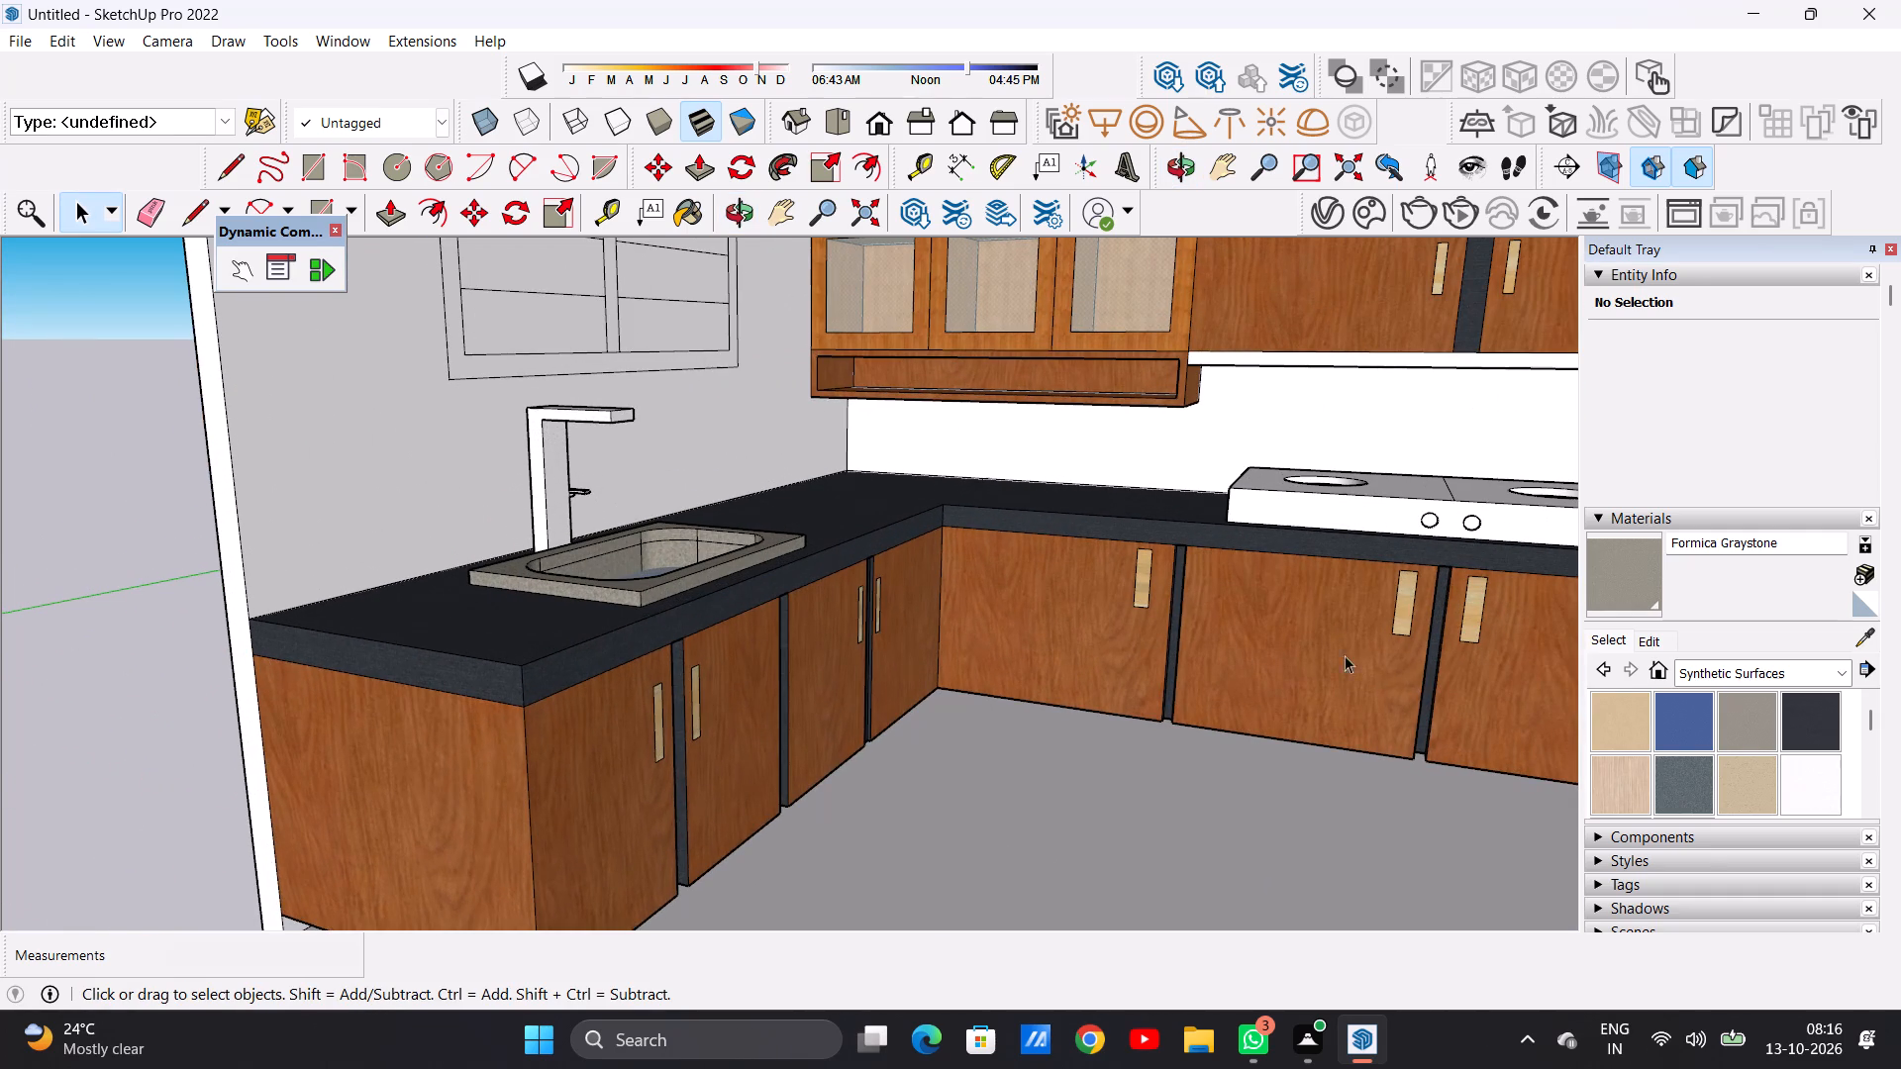
pyautogui.scroll(-1, 1679, 742)
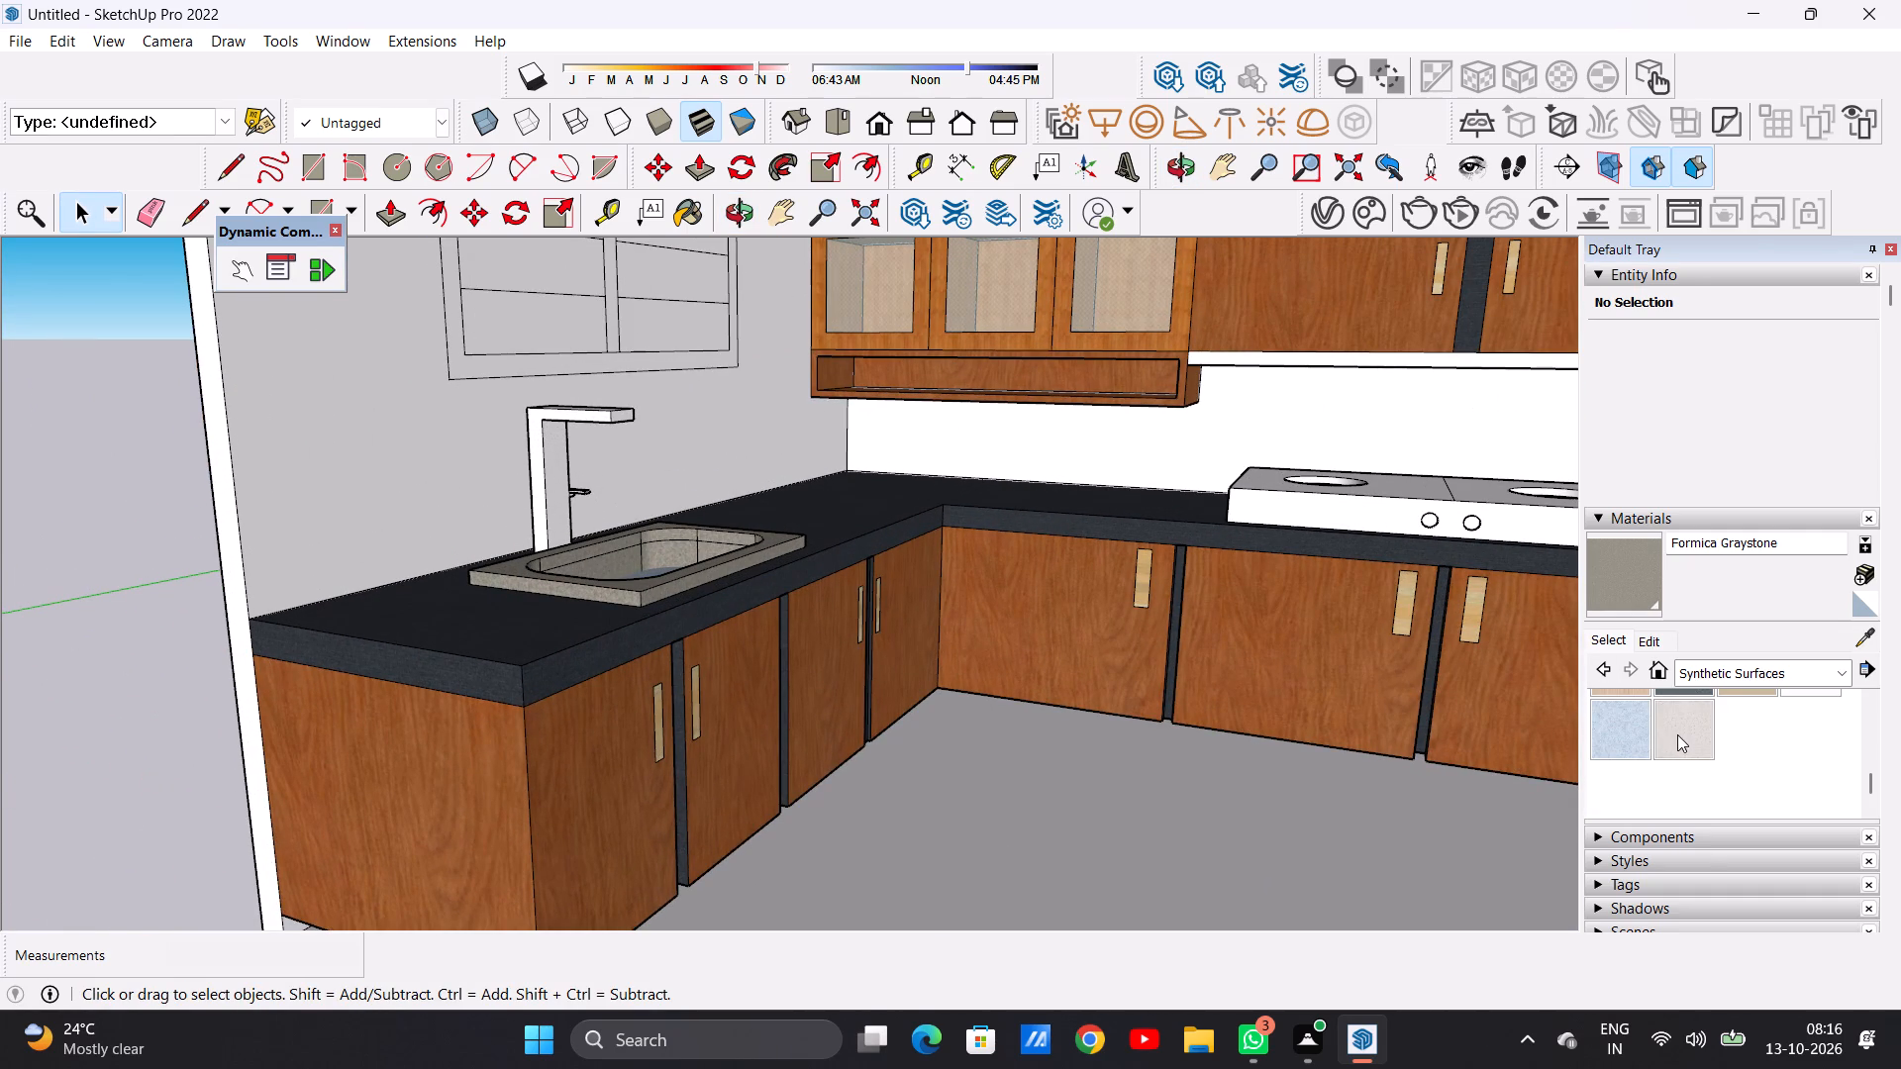
pyautogui.click(1676, 725)
pyautogui.scroll(12, 578, 515)
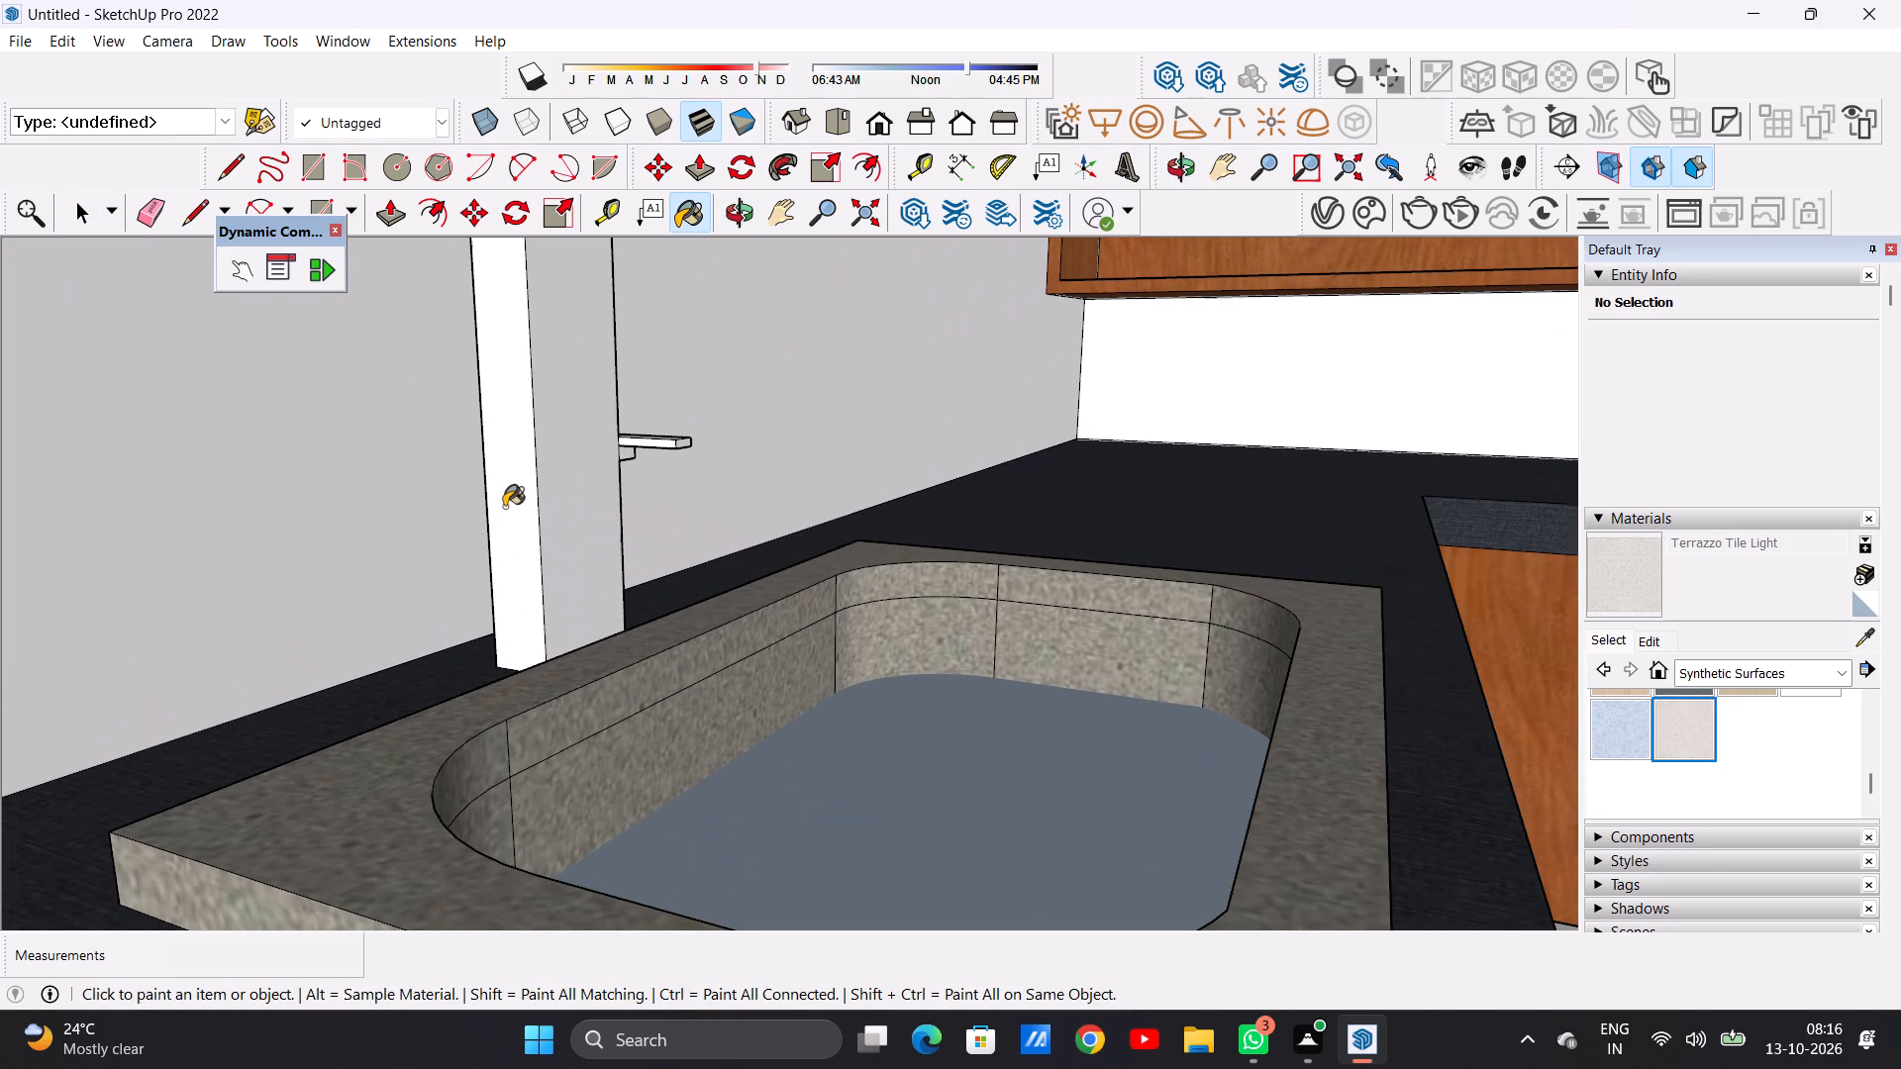
pyautogui.click(504, 505)
pyautogui.click(563, 485)
pyautogui.scroll(-7, 563, 567)
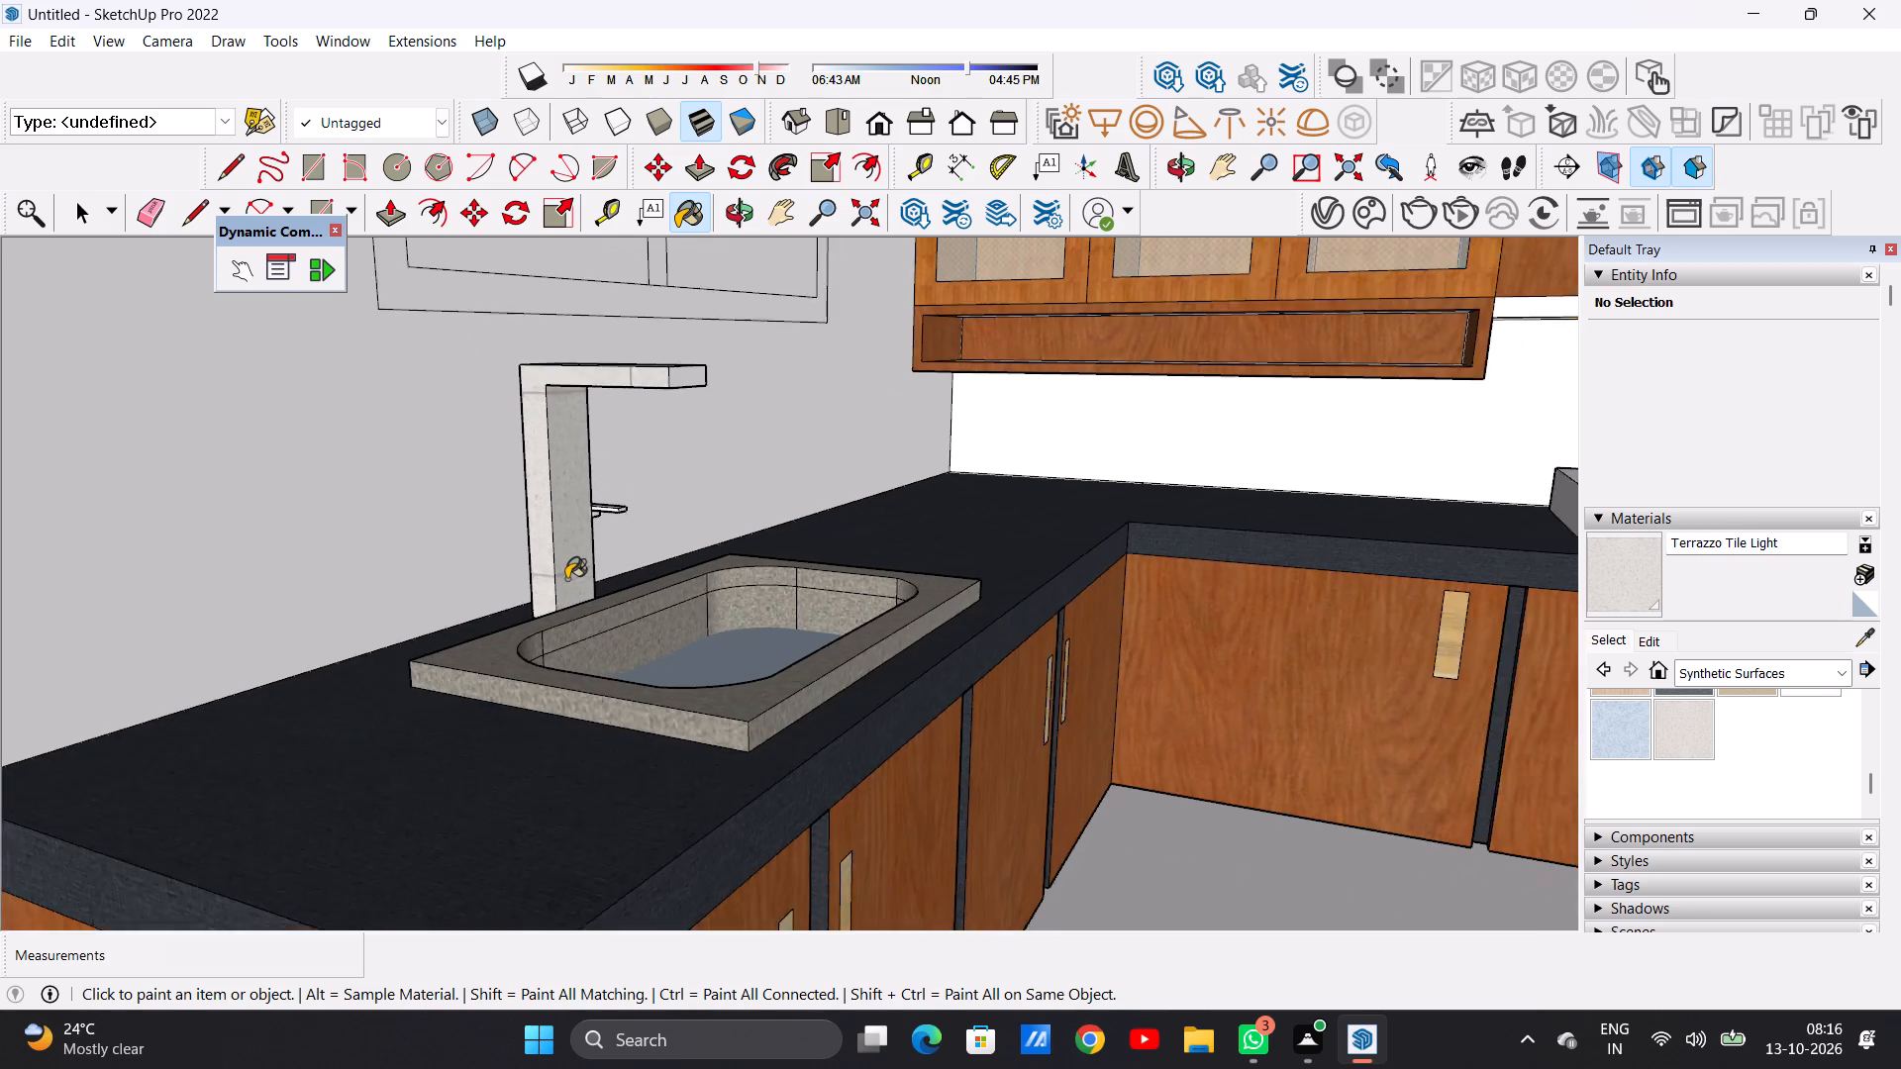
pyautogui.scroll(-3, 566, 579)
pyautogui.scroll(2, 613, 386)
pyautogui.scroll(-1, 620, 387)
pyautogui.scroll(6, 623, 389)
pyautogui.scroll(-1, 671, 424)
pyautogui.scroll(2, 671, 424)
pyautogui.click(695, 441)
# Paint the top and the unpainted side of the faucet spout and column with Terrazzo Tile Light.
pyautogui.scroll(-2, 553, 430)
pyautogui.scroll(1, 553, 430)
pyautogui.scroll(-5, 553, 430)
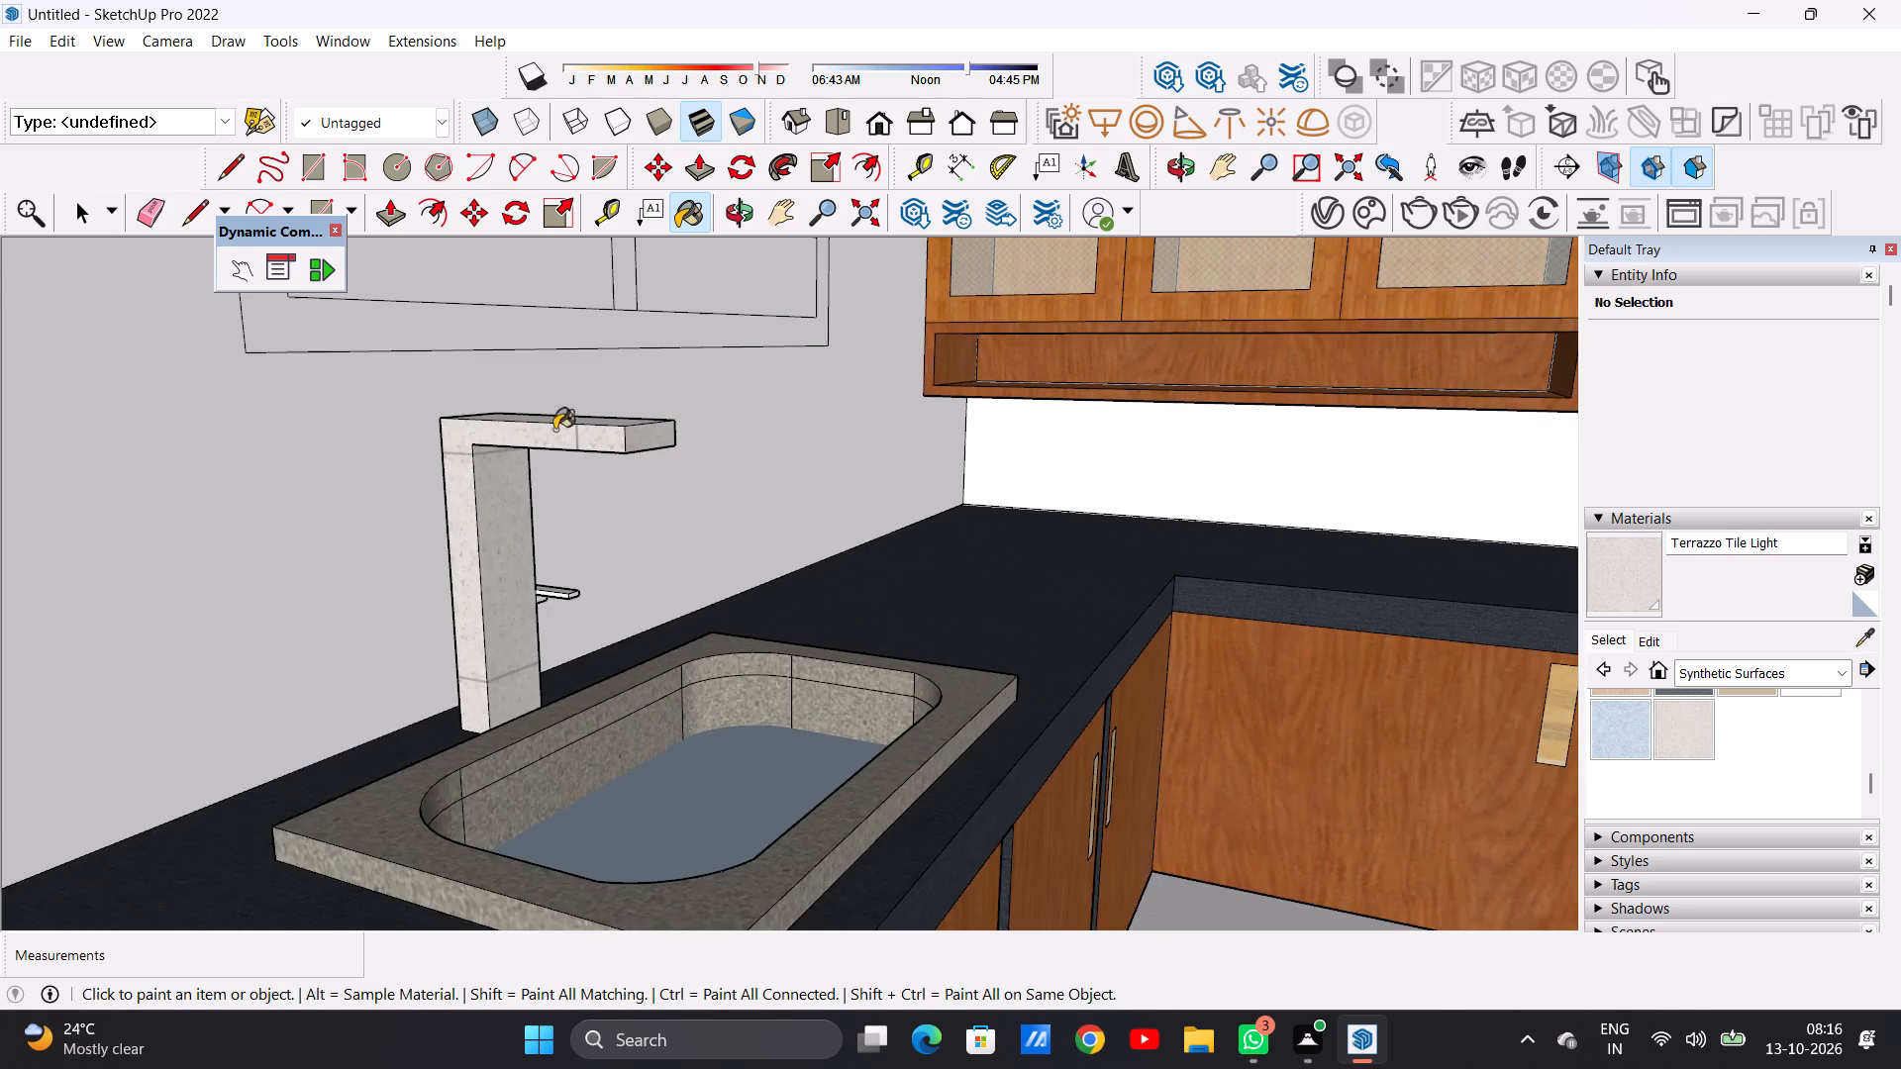
pyautogui.moveTo(768, 481); pyautogui.dragTo(163, 563, button='middle')
pyautogui.scroll(6, 513, 356)
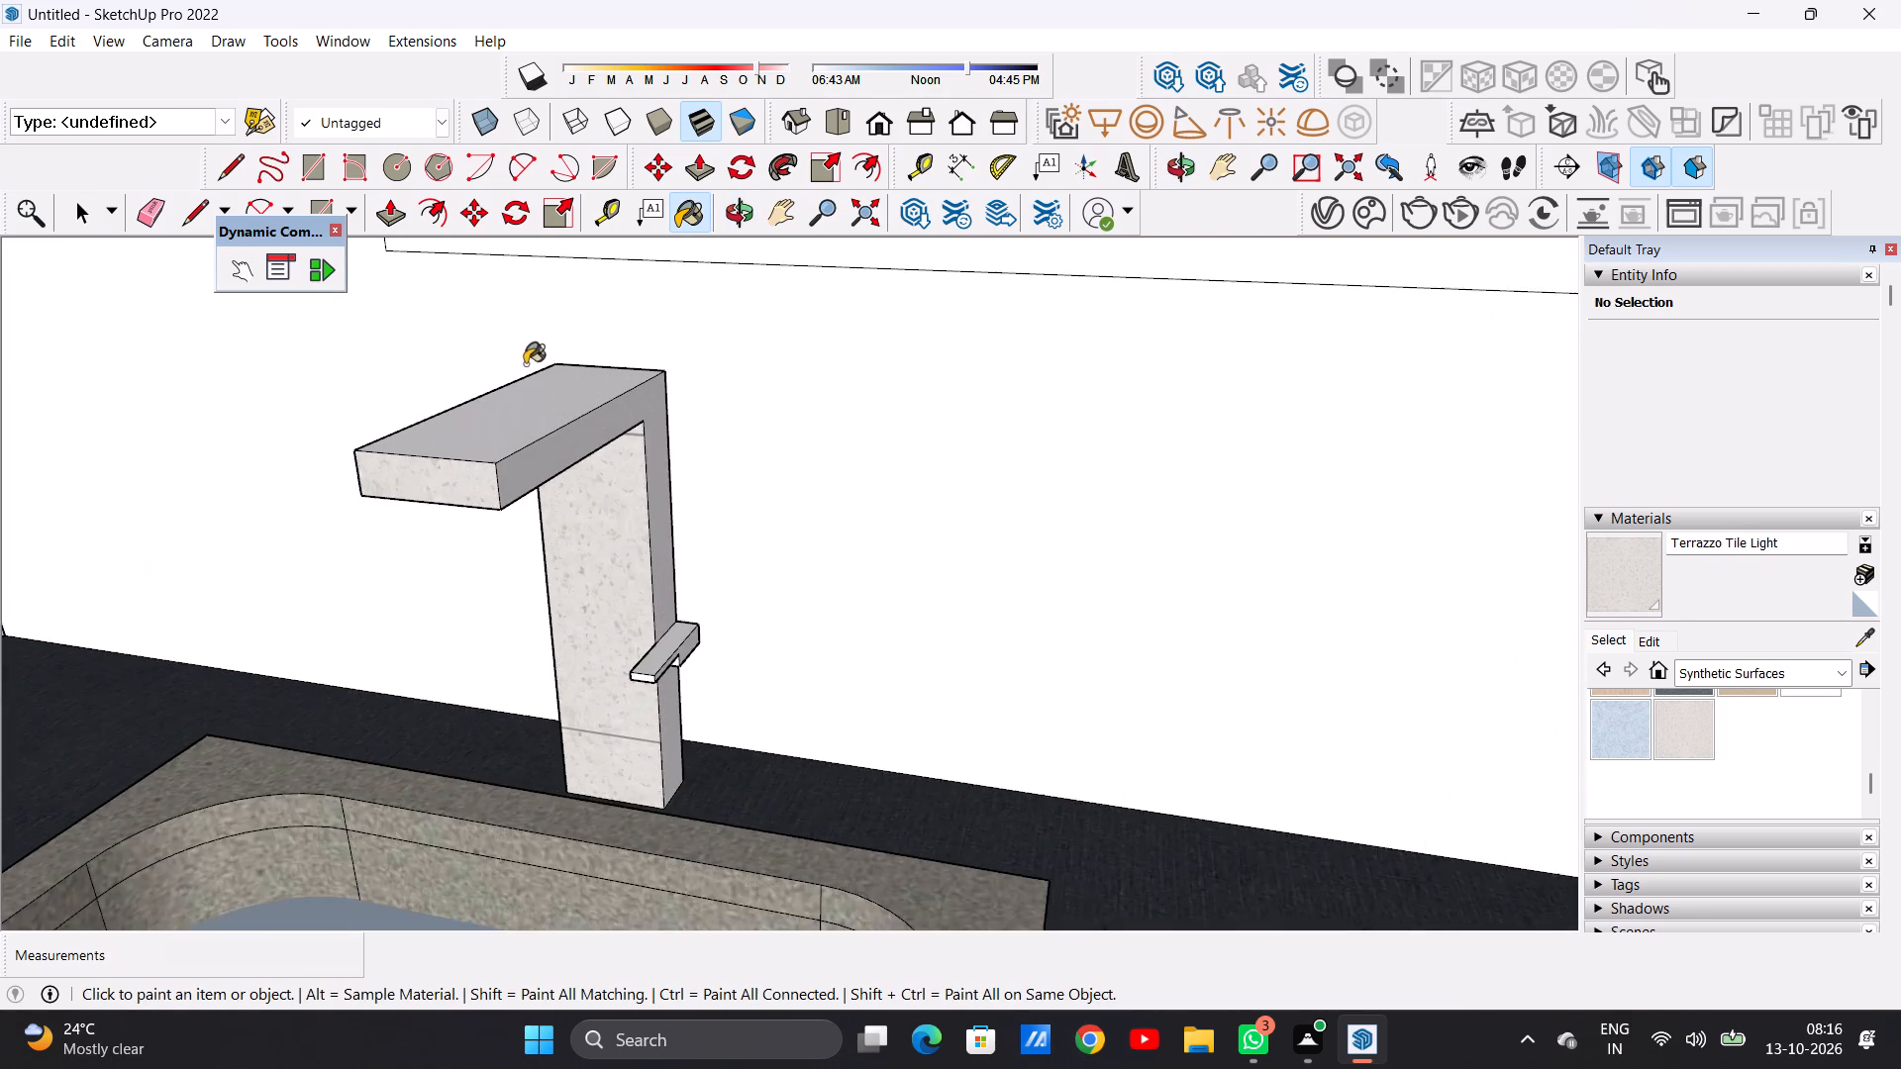
pyautogui.scroll(7, 525, 364)
pyautogui.click(525, 478)
pyautogui.click(461, 446)
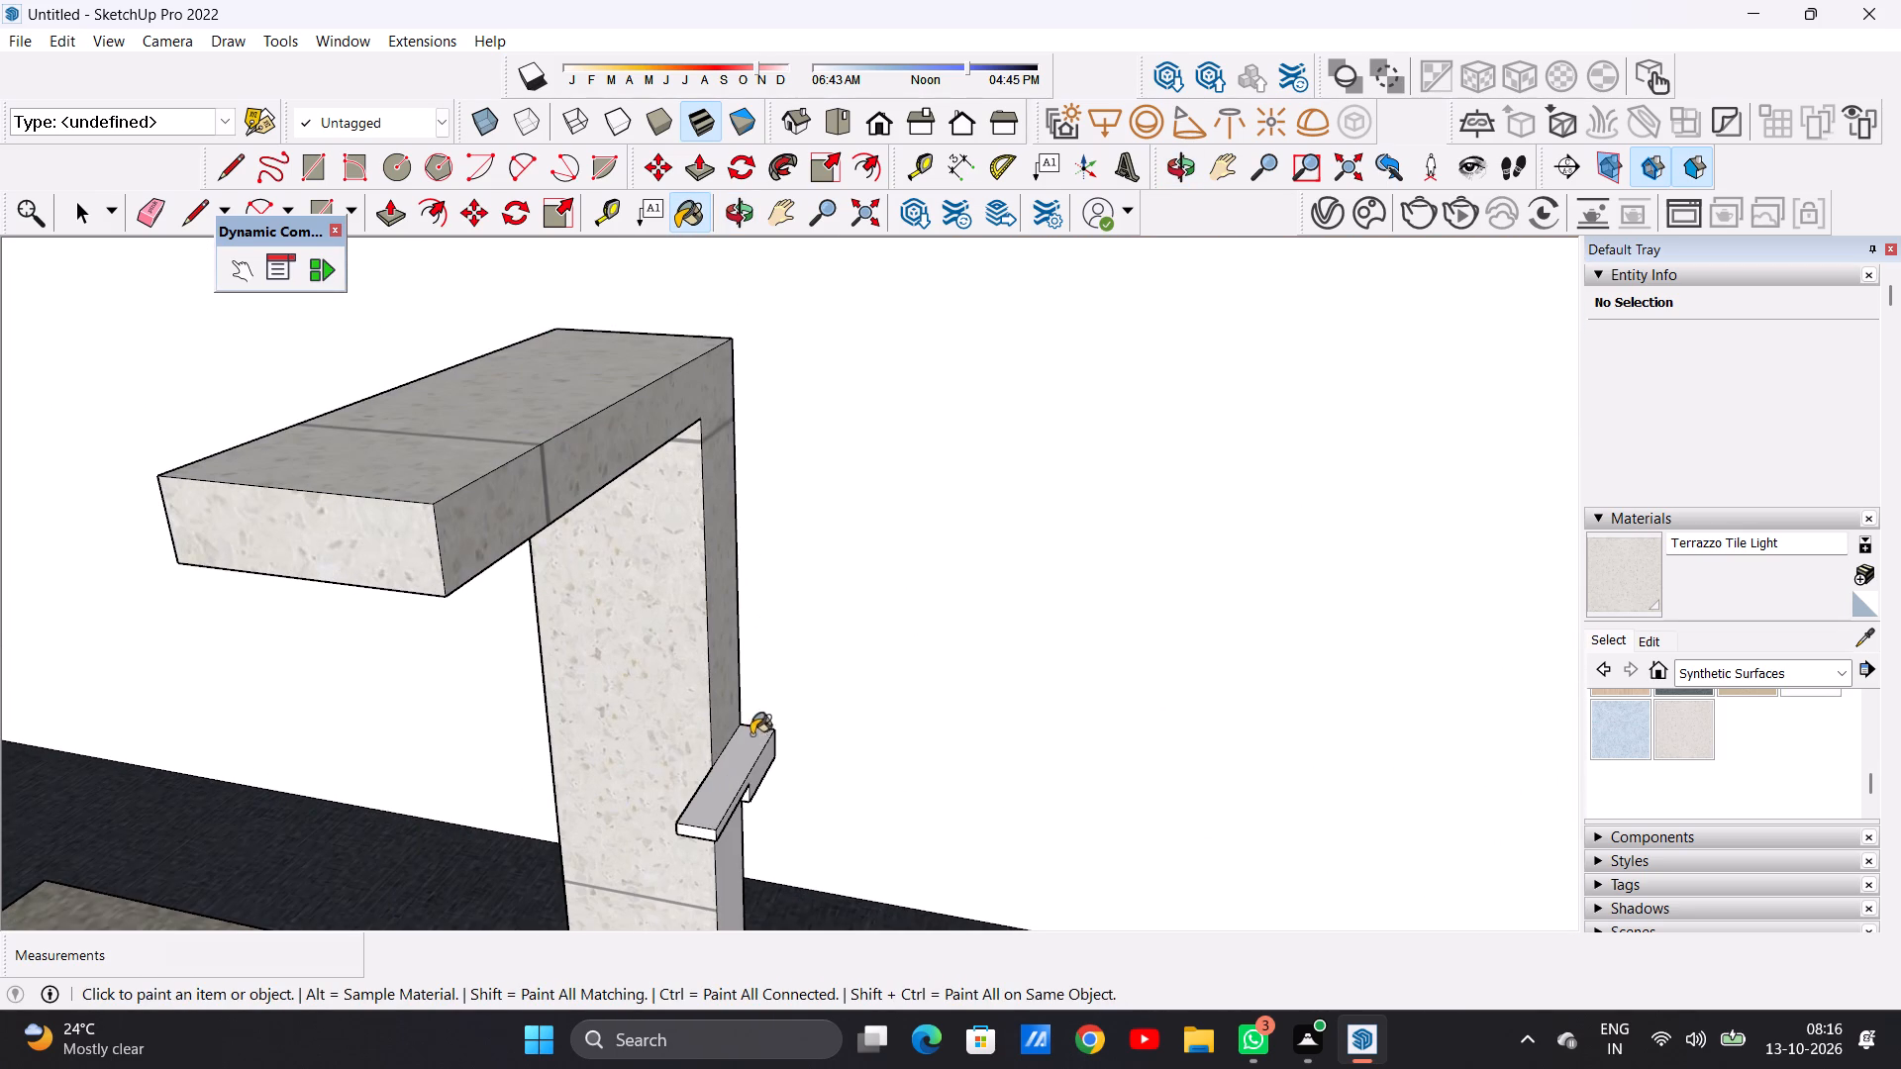
# Paint the faucet's small lever handle and its support with Terrazzo Tile Light.
pyautogui.click(724, 767)
pyautogui.click(758, 778)
pyautogui.scroll(-6, 736, 665)
pyautogui.moveTo(653, 817); pyautogui.dragTo(1282, 659, button='middle')
pyautogui.scroll(6, 814, 729)
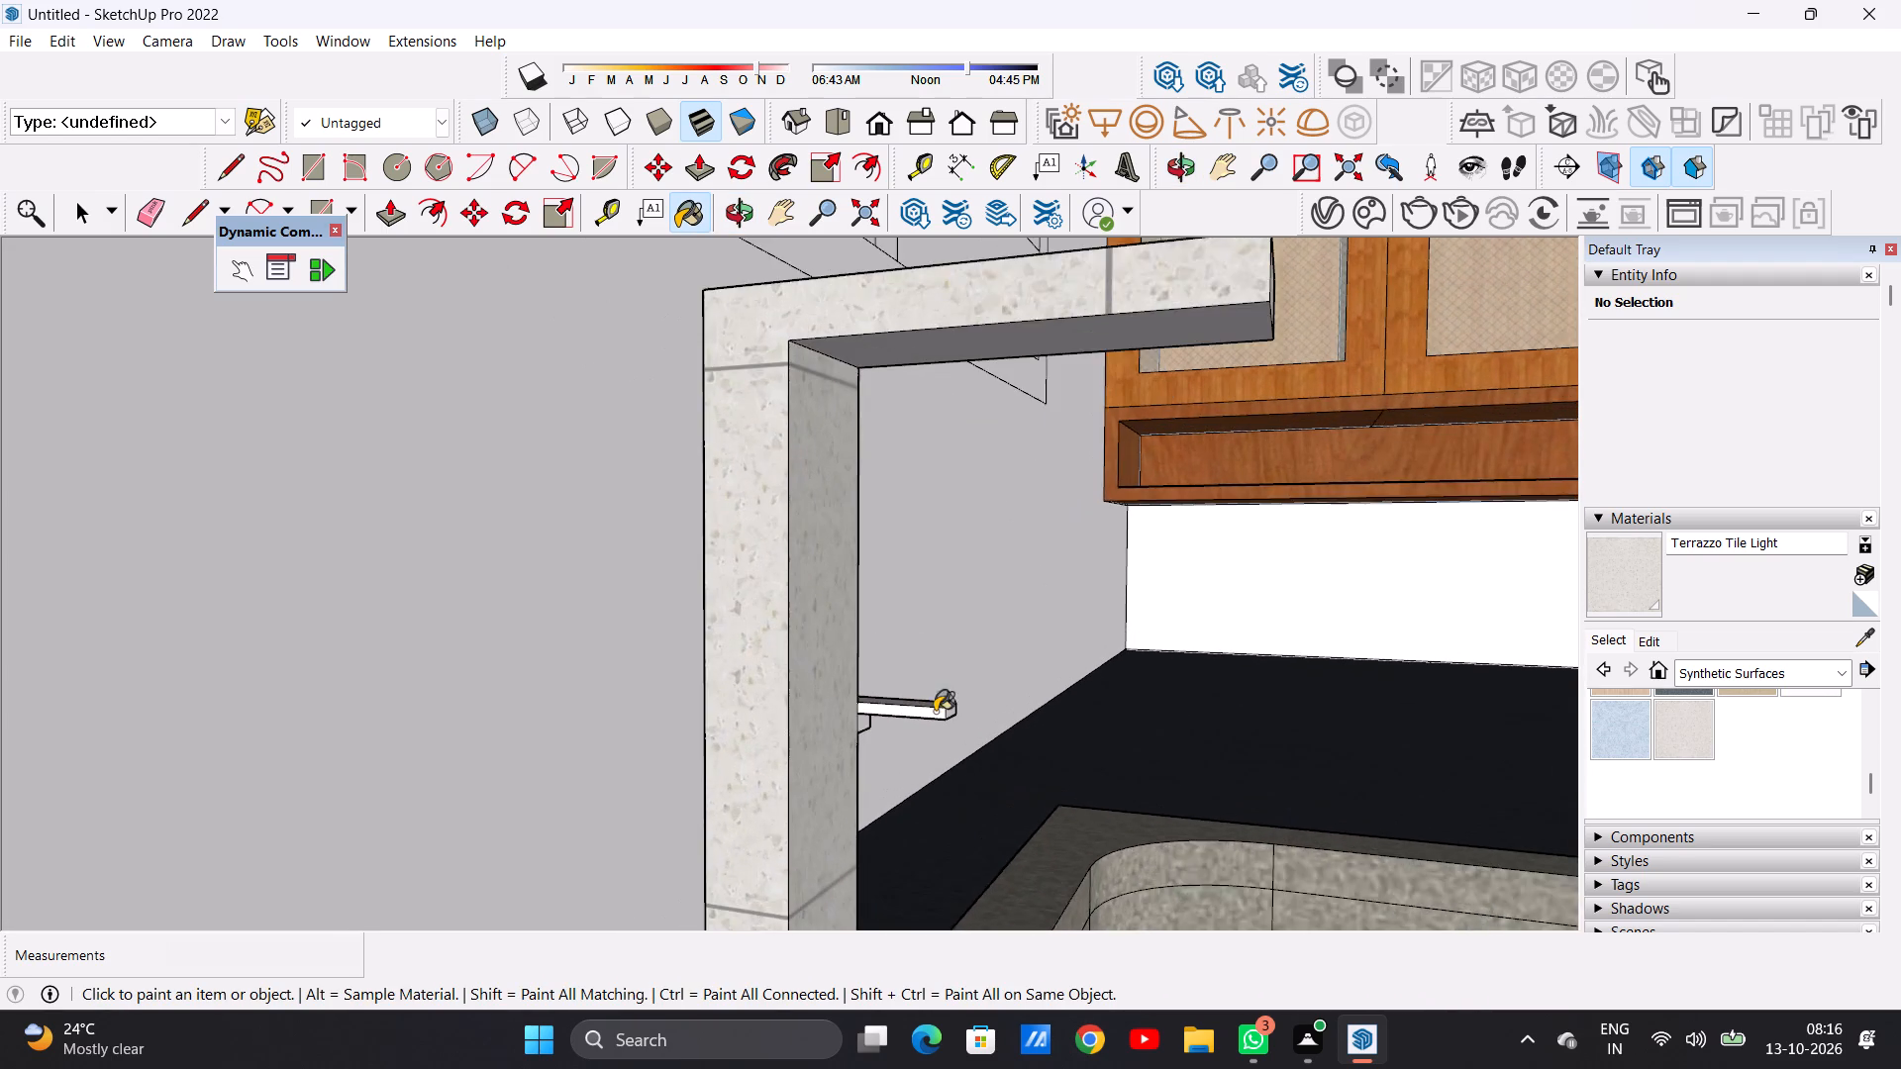
pyautogui.scroll(2, 935, 712)
pyautogui.click(924, 715)
pyautogui.click(946, 720)
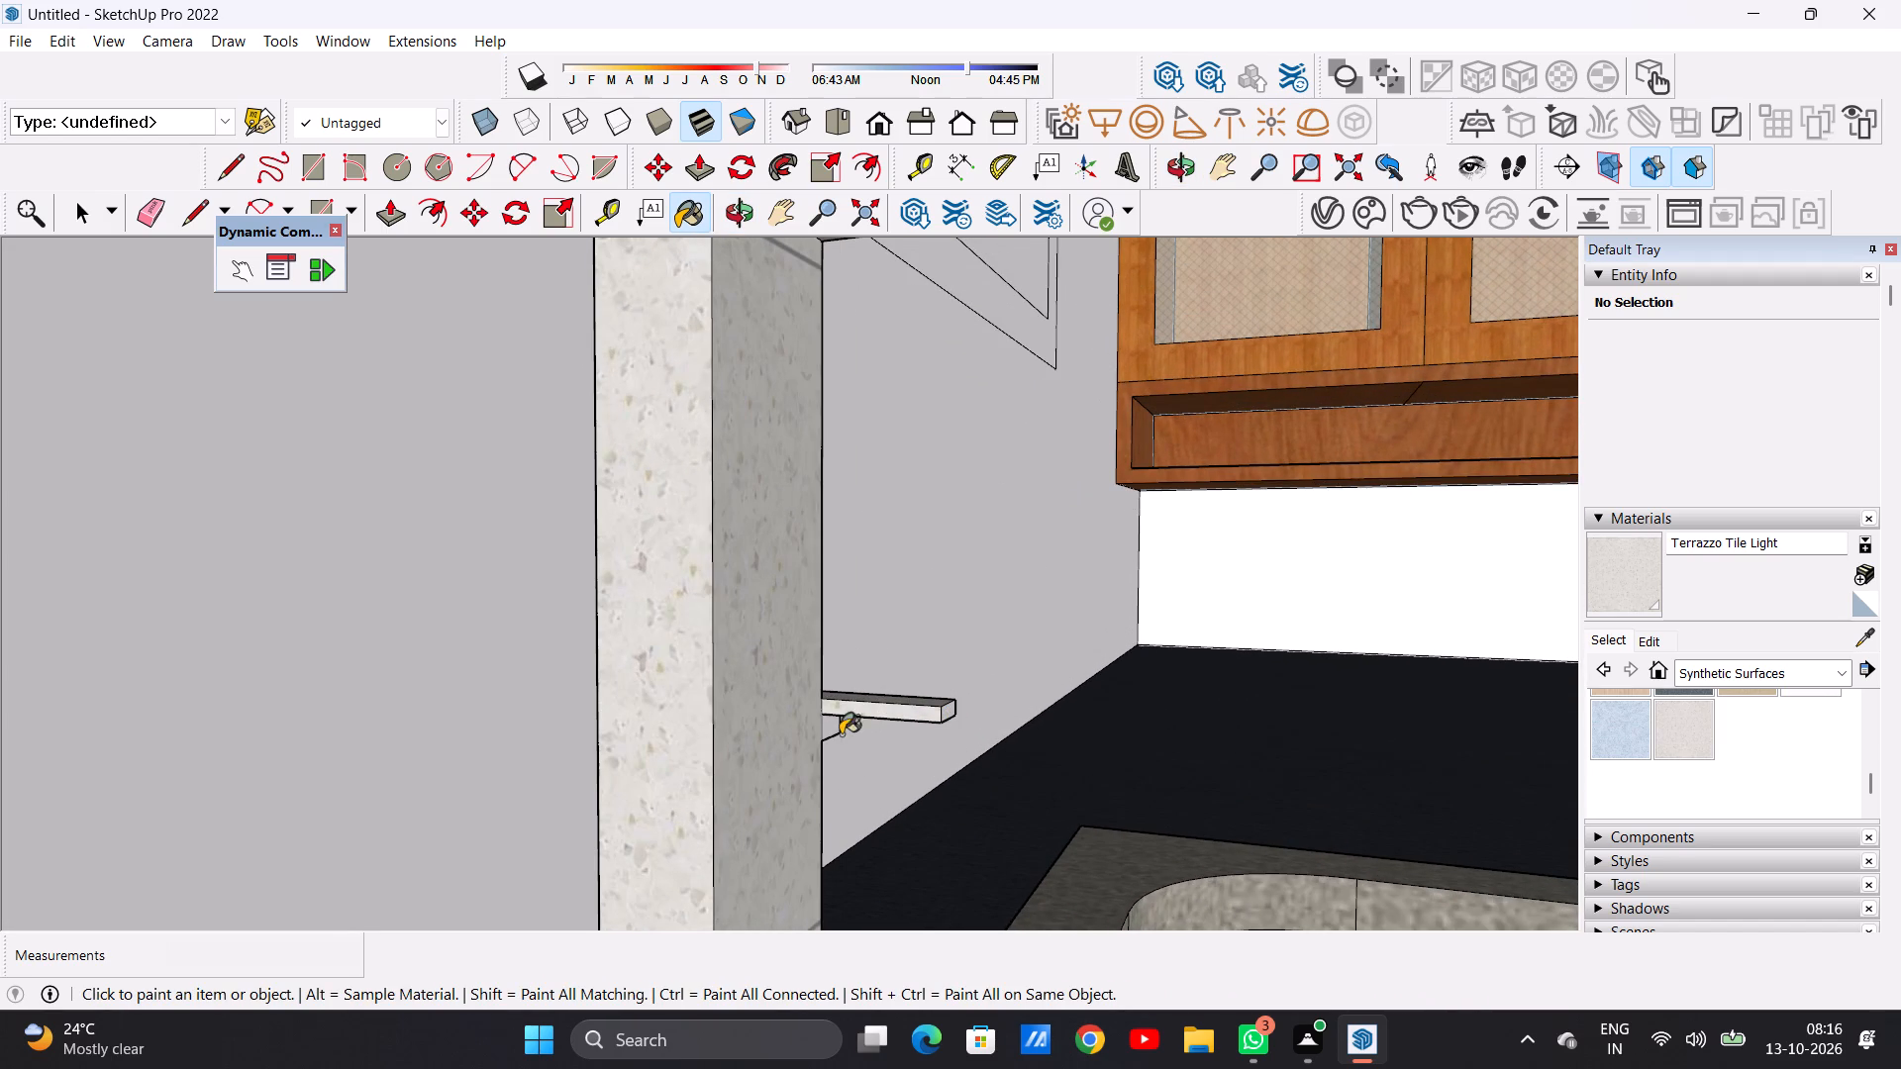
pyautogui.click(831, 728)
pyautogui.scroll(-13, 810, 688)
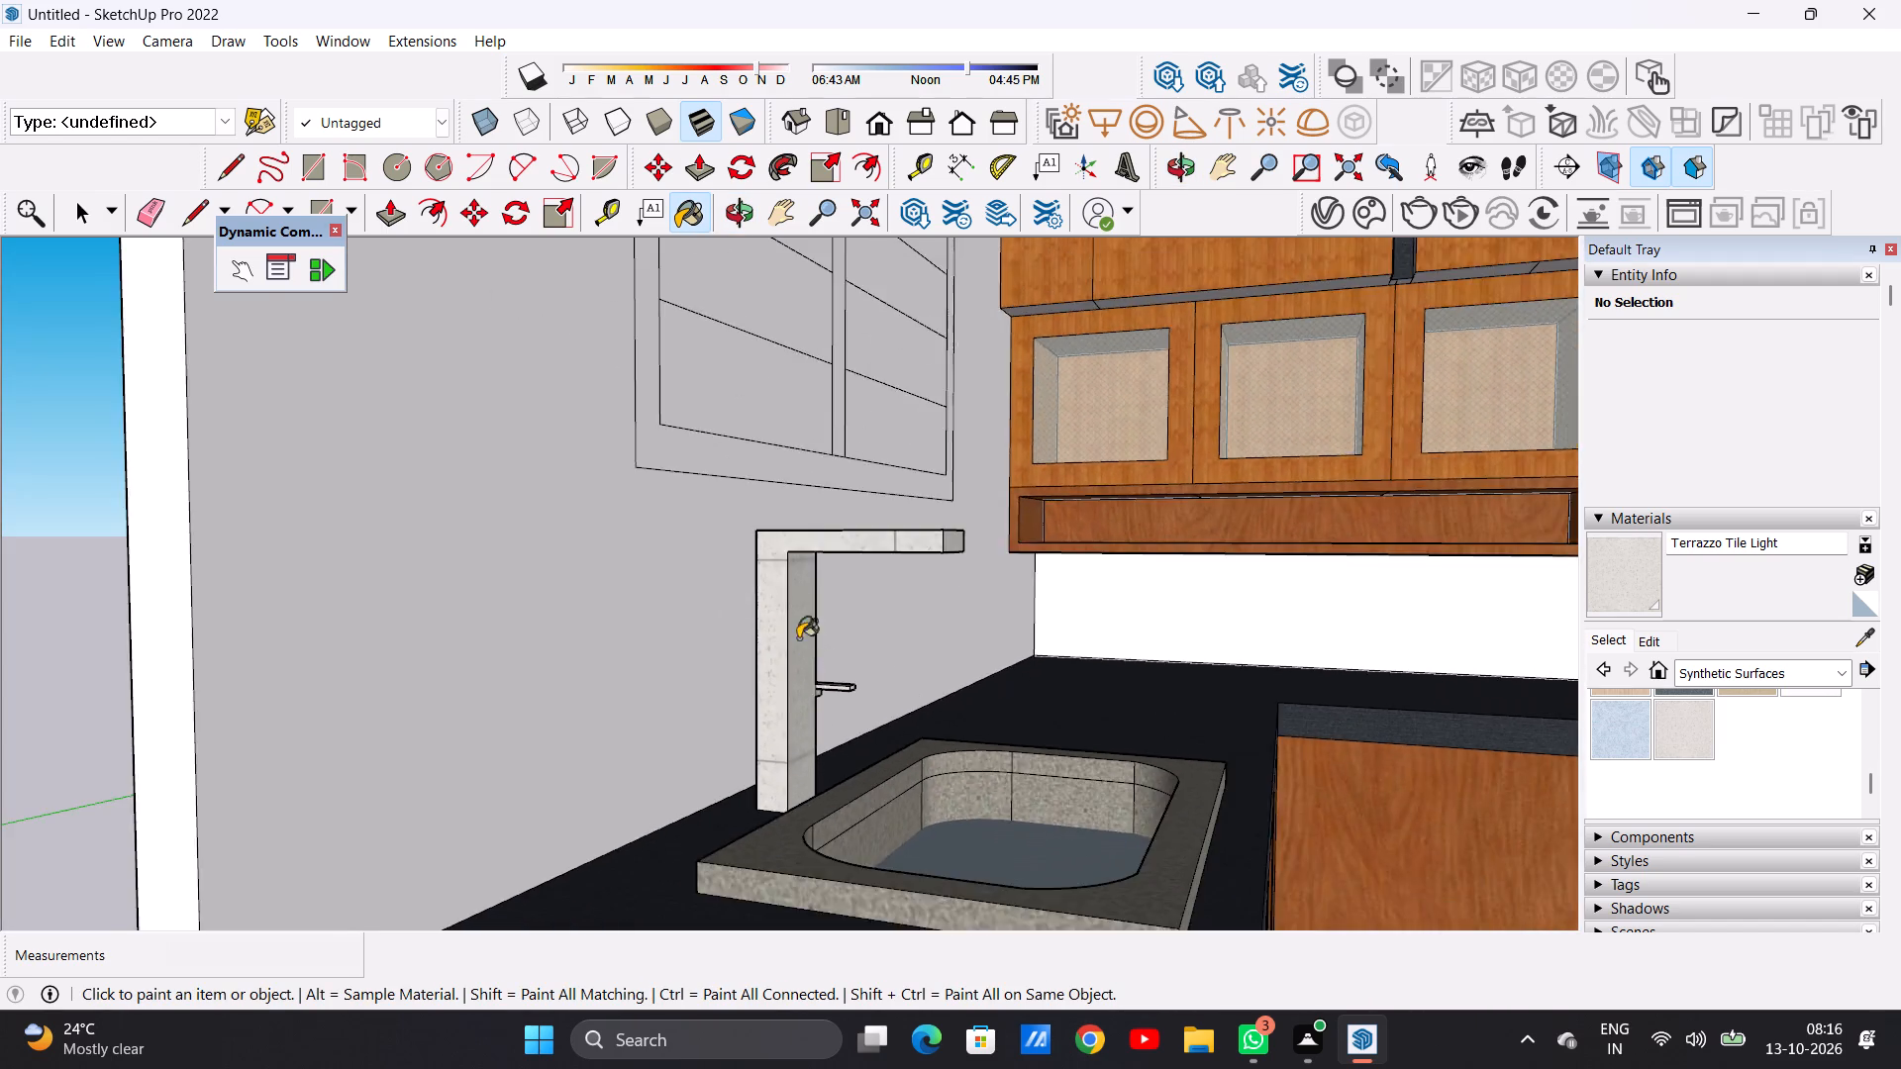
pyautogui.scroll(-20, 798, 638)
pyautogui.scroll(-1, 798, 638)
pyautogui.moveTo(1017, 637); pyautogui.dragTo(808, 746, button='middle')
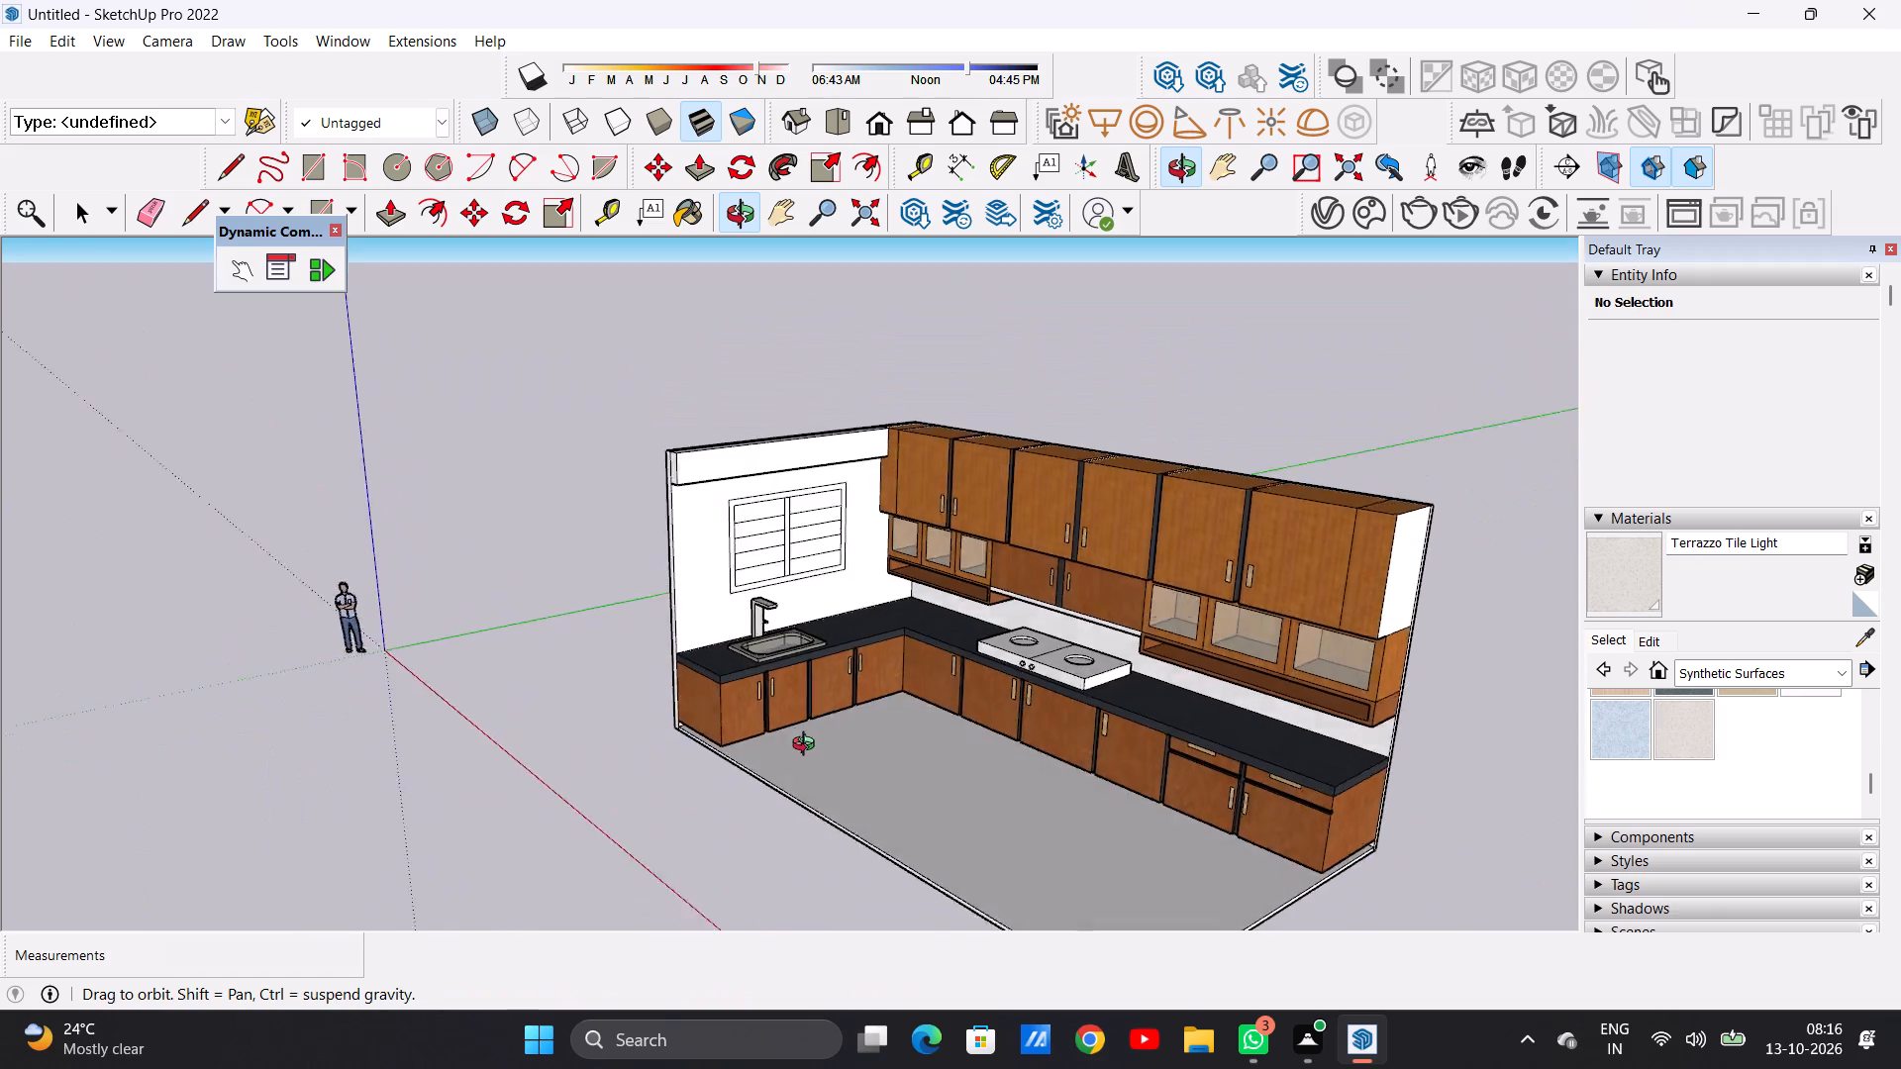
# Paint both halves of the cooktop's top and its front face with Formica Graystone.
pyautogui.moveTo(808, 746); pyautogui.dragTo(1130, 809, button='middle')
pyautogui.scroll(6, 1034, 644)
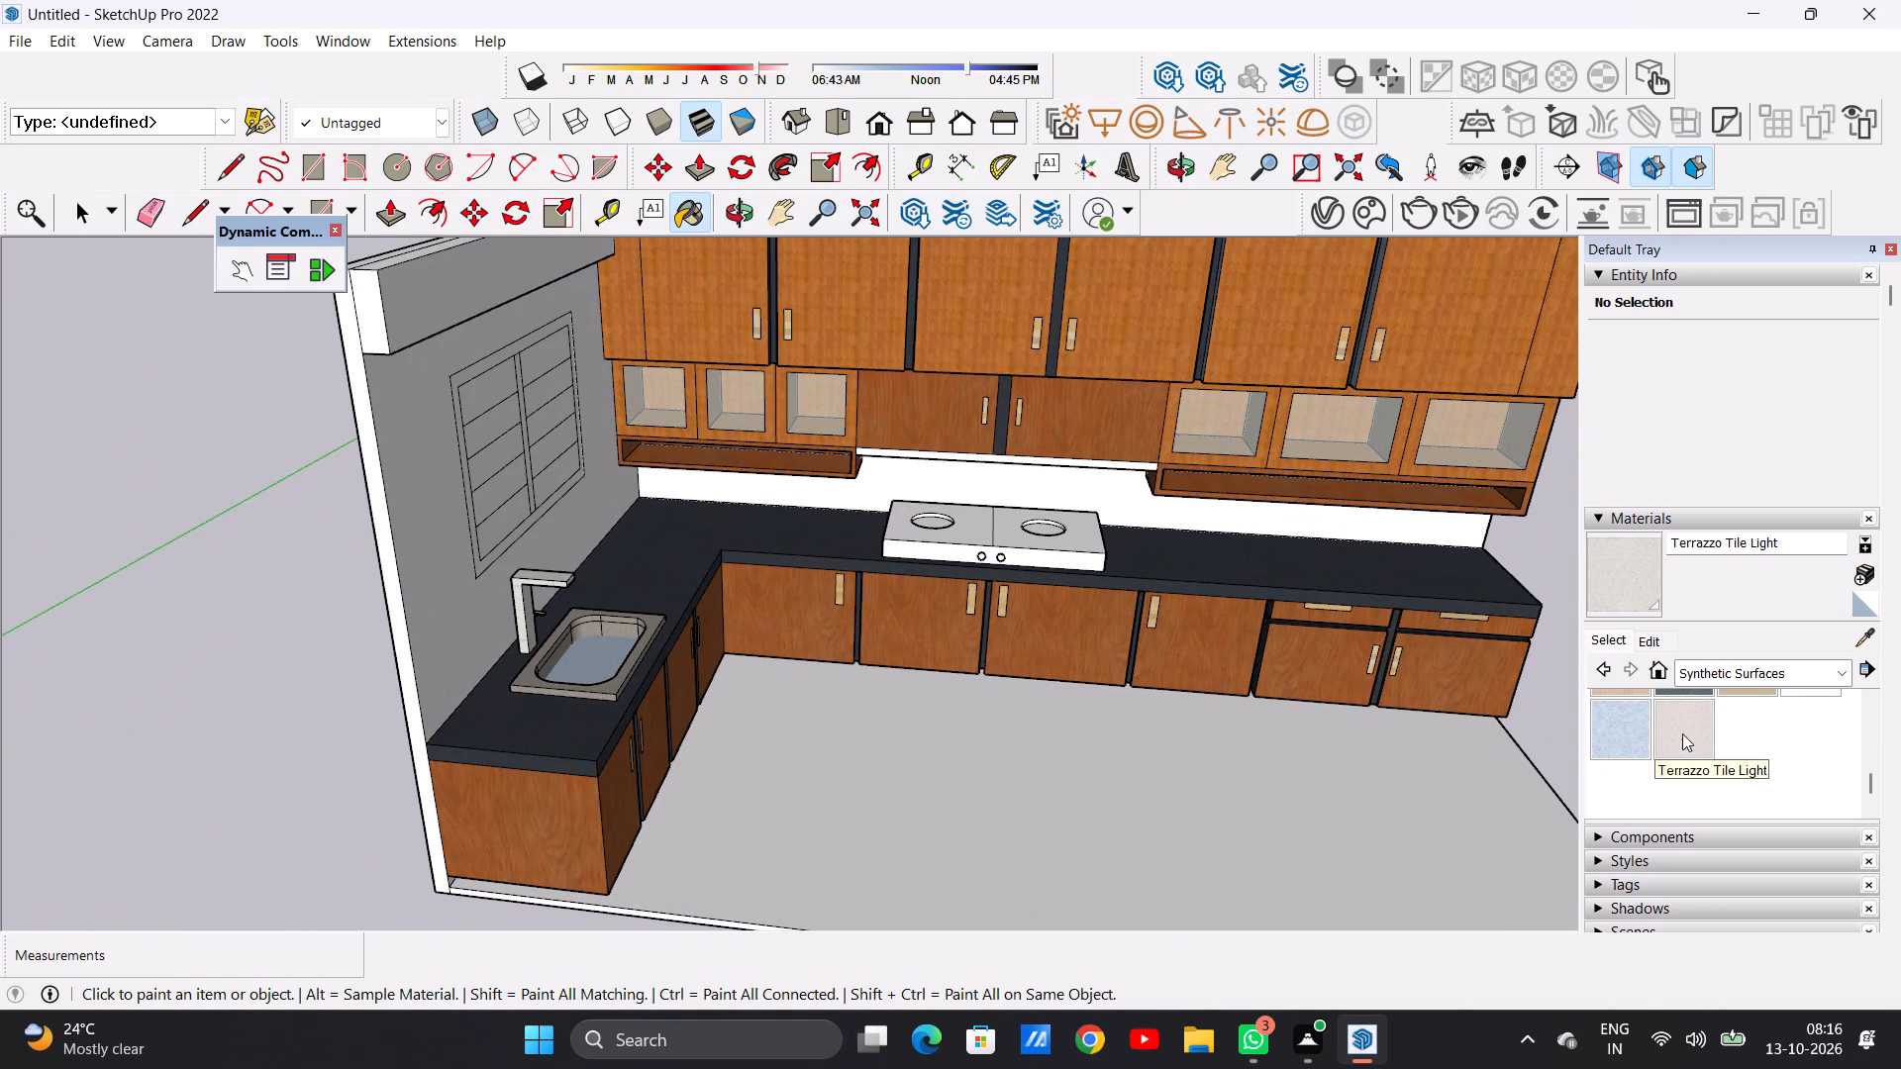
pyautogui.scroll(1, 1694, 733)
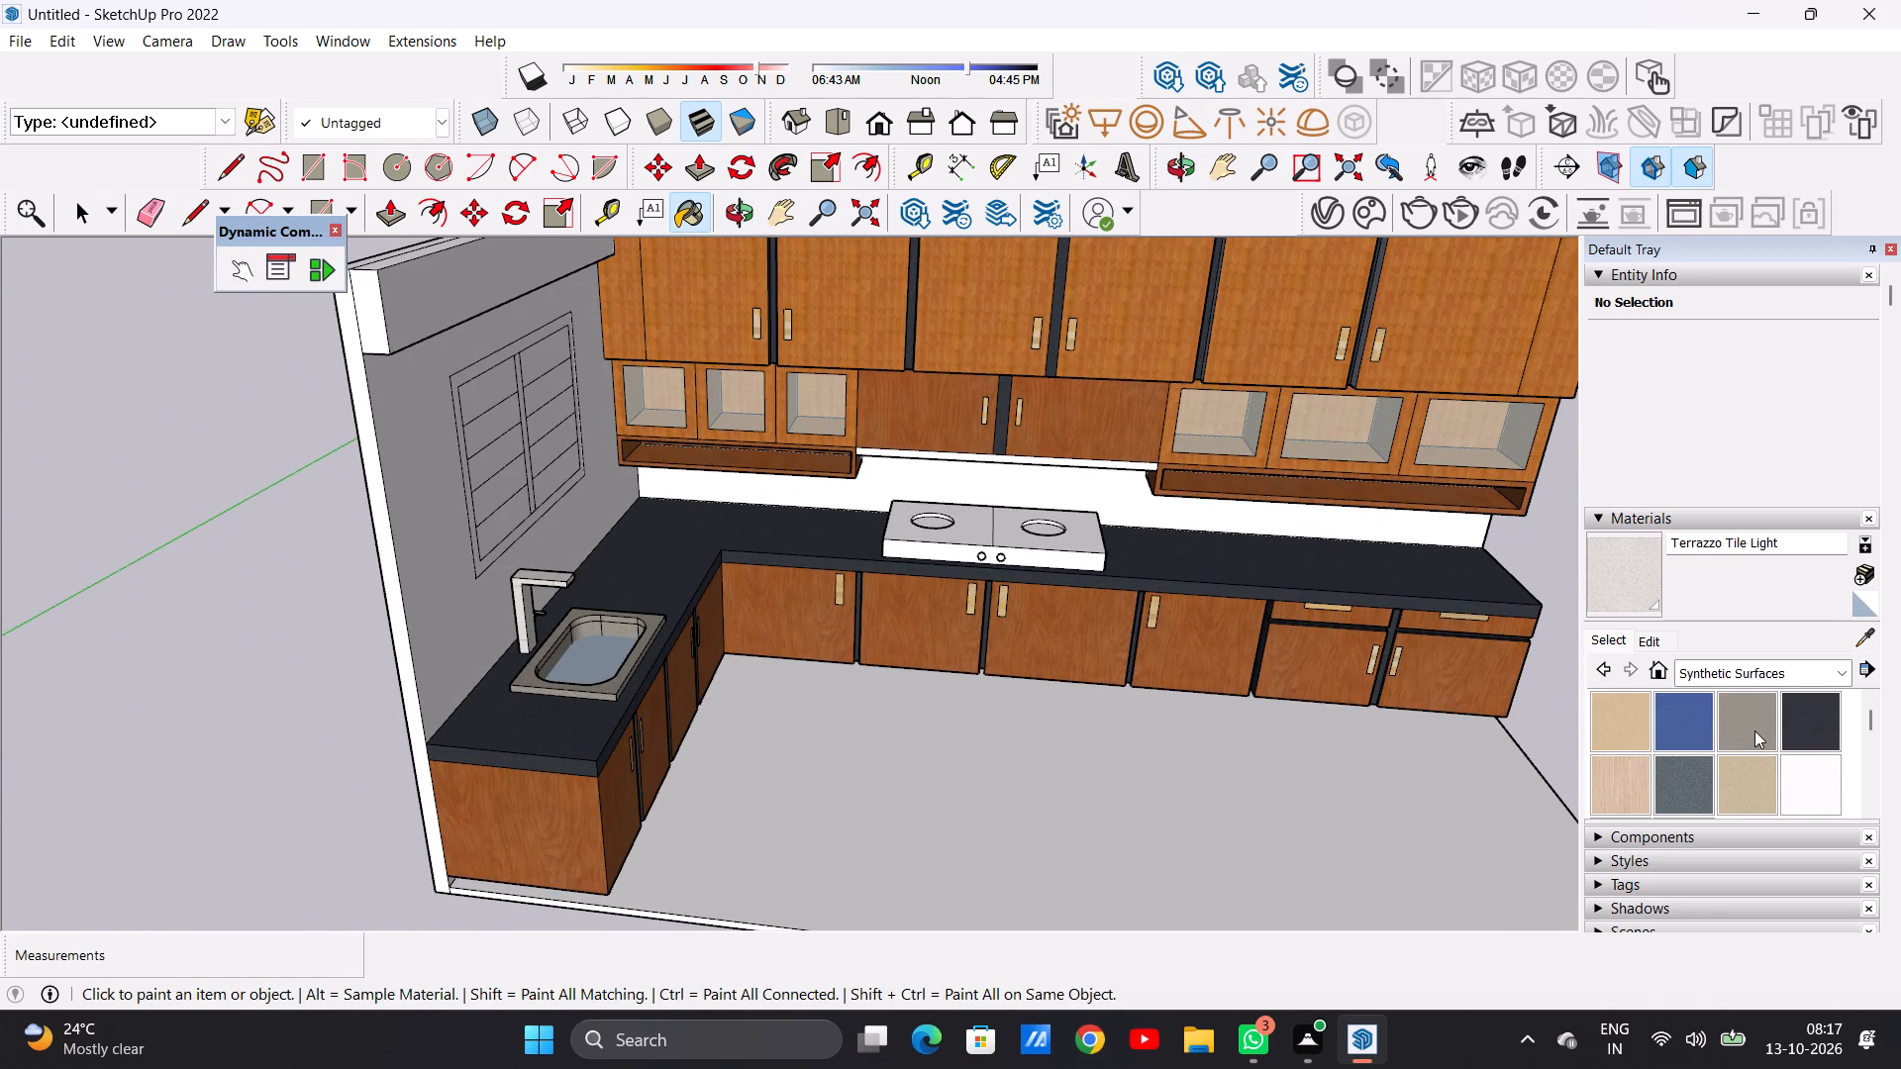
pyautogui.click(1754, 730)
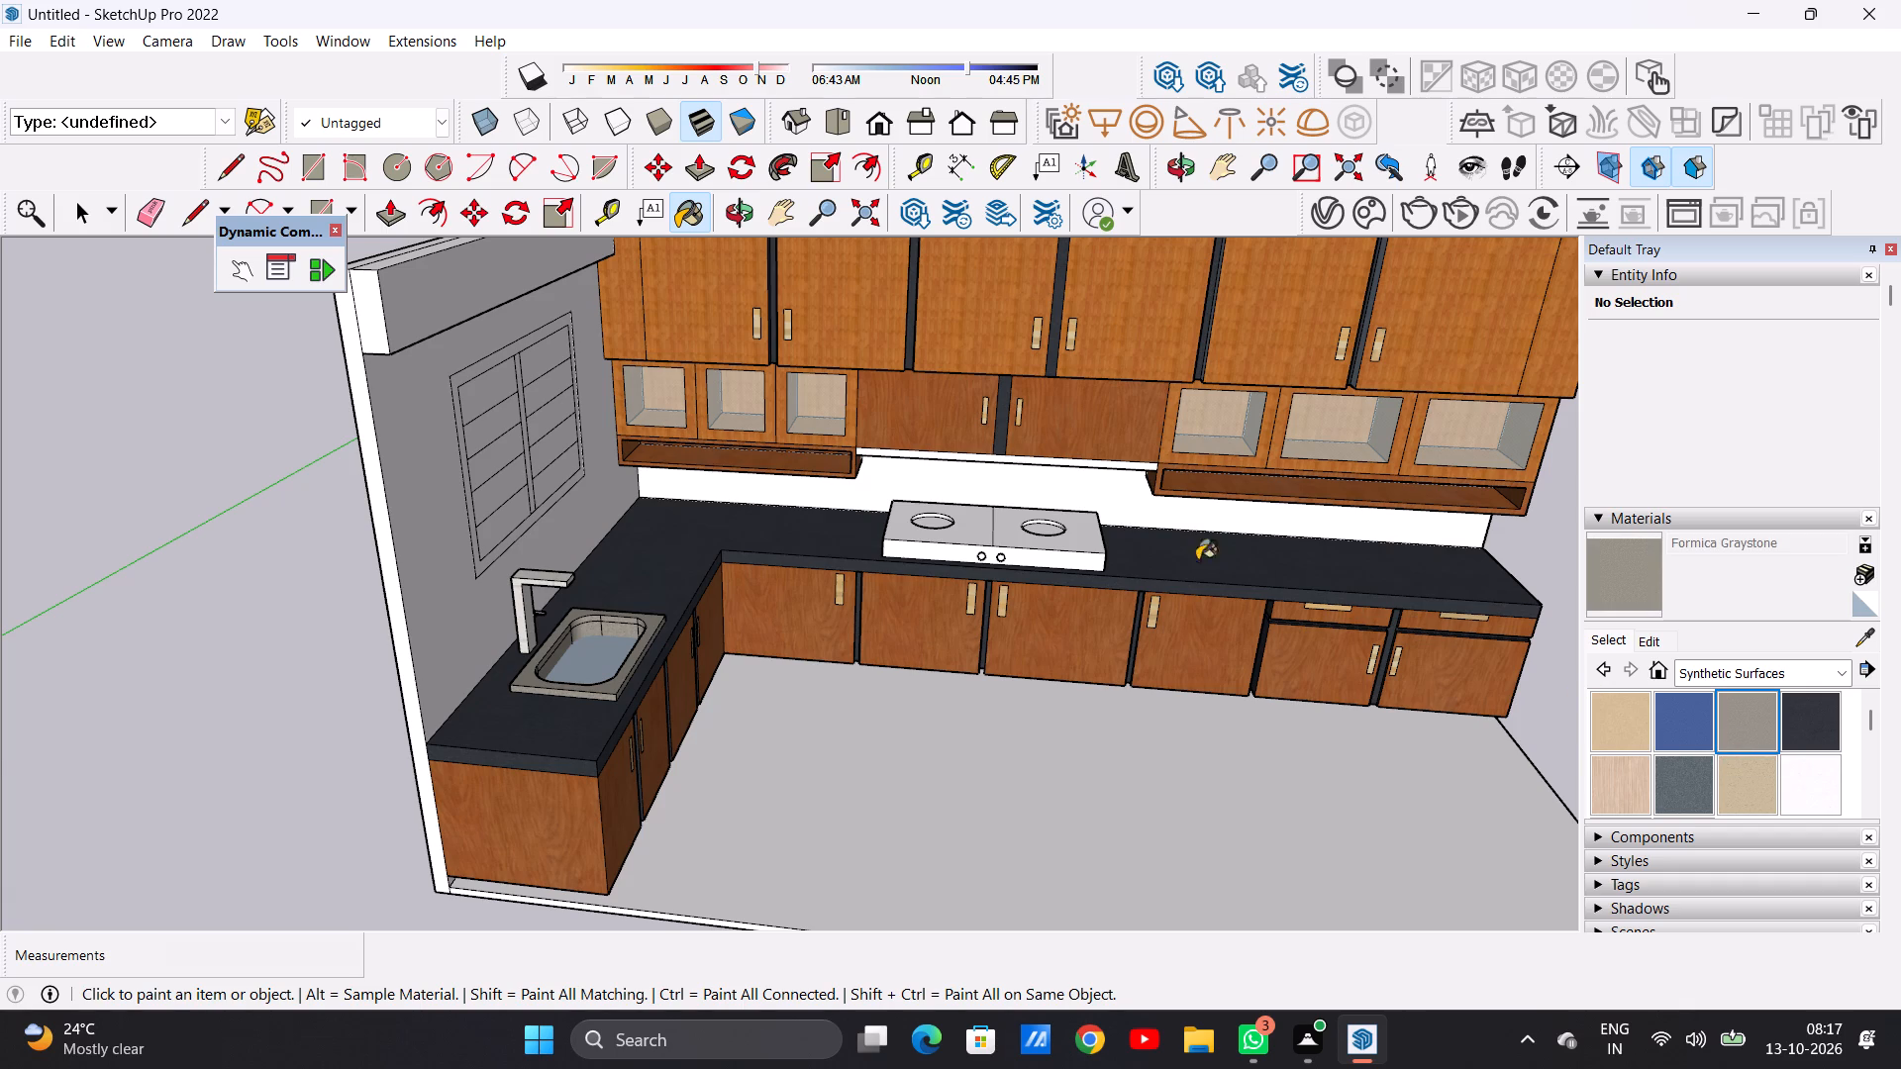
pyautogui.scroll(2, 980, 520)
pyautogui.scroll(-1, 967, 527)
pyautogui.scroll(15, 964, 534)
pyautogui.click(963, 542)
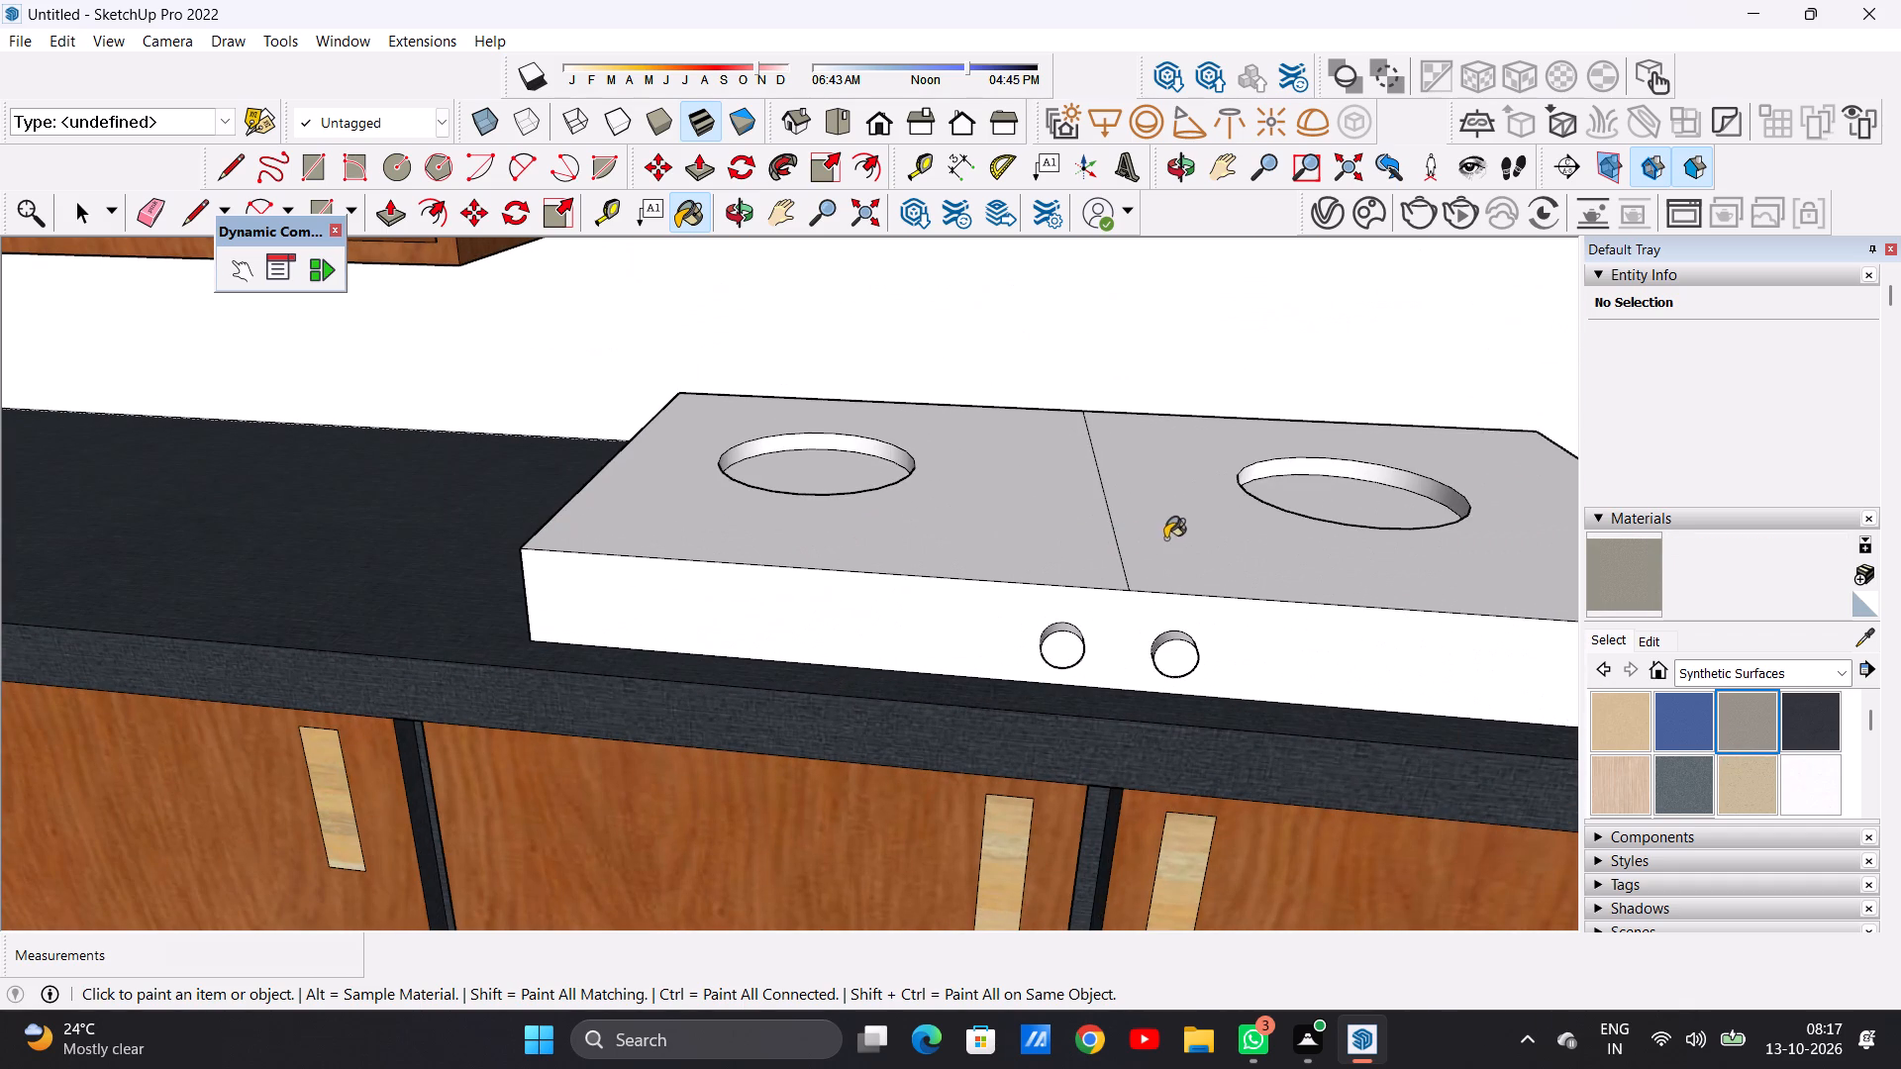
pyautogui.click(1170, 536)
pyautogui.click(1262, 640)
pyautogui.scroll(-11, 990, 650)
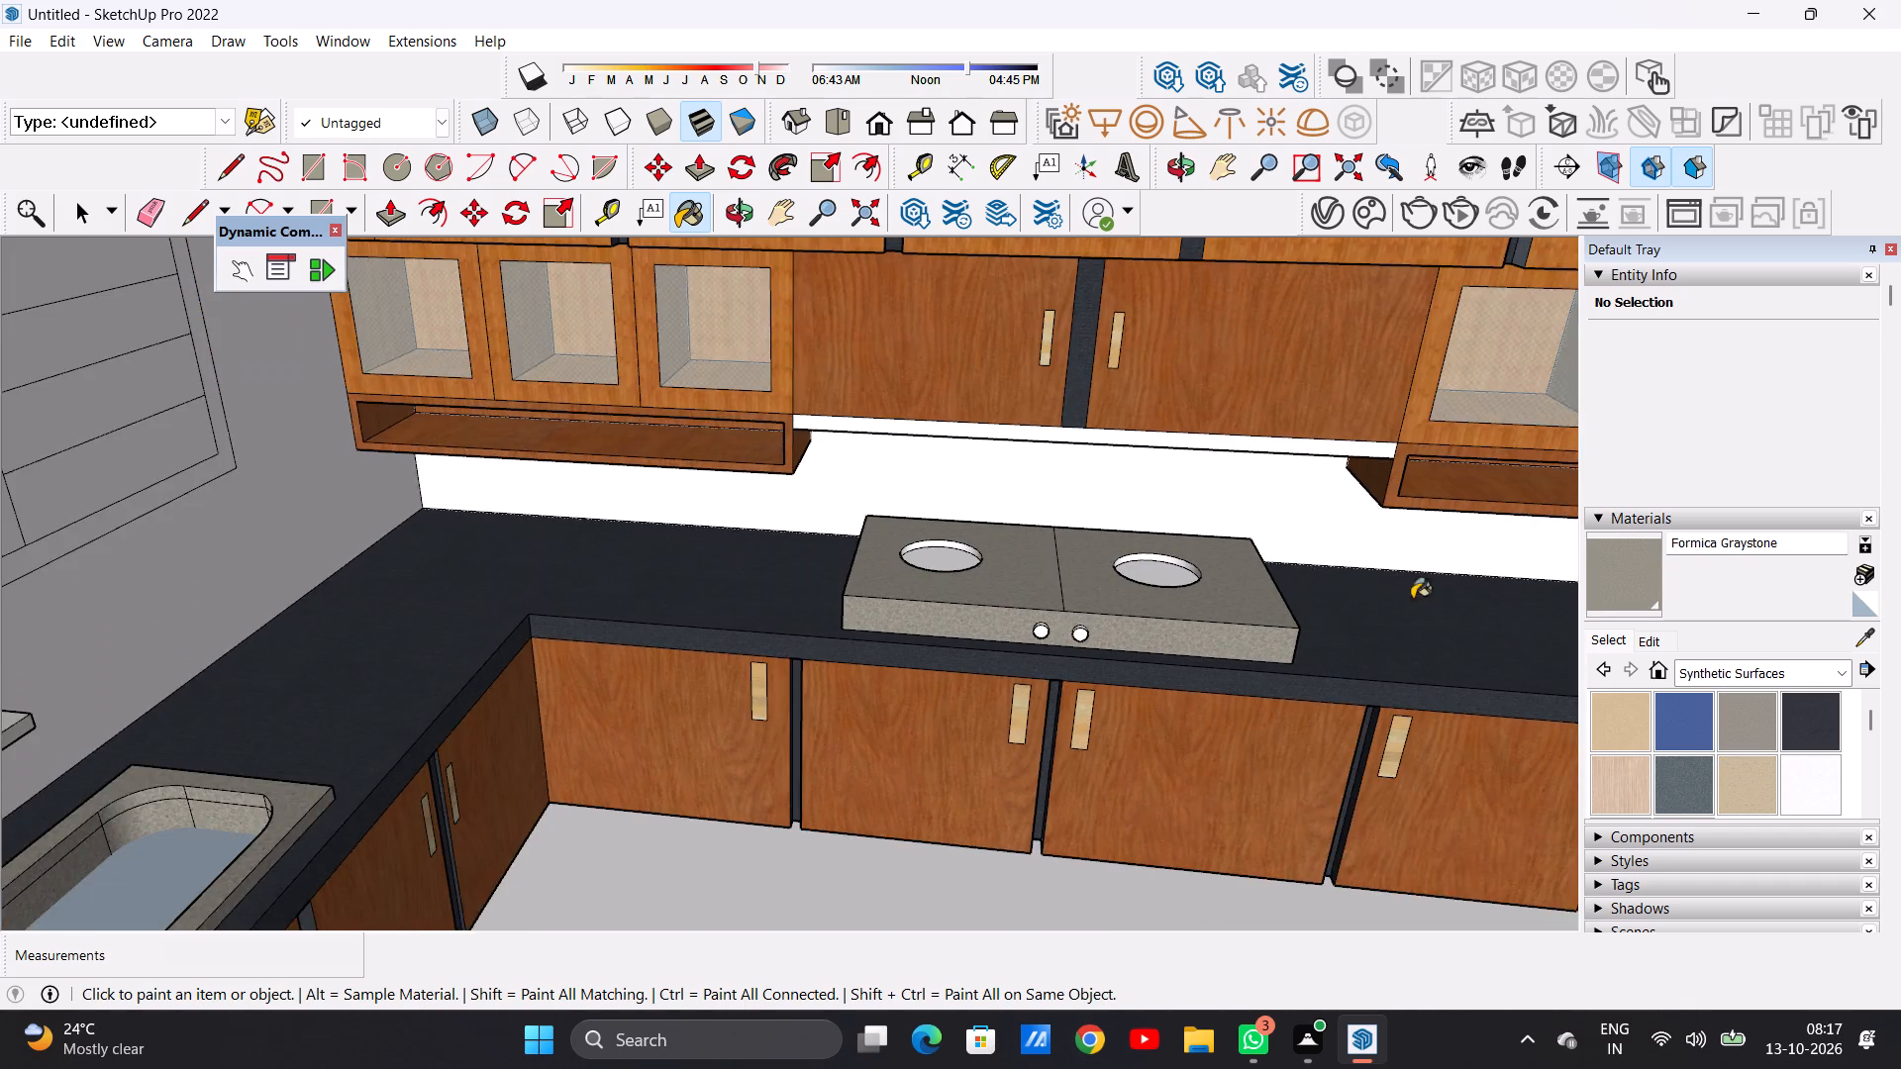
# Paint the two end faces of the cooktop with Formica Graystone.
pyautogui.moveTo(1412, 599); pyautogui.dragTo(1149, 528, button='middle')
pyautogui.scroll(7, 1310, 712)
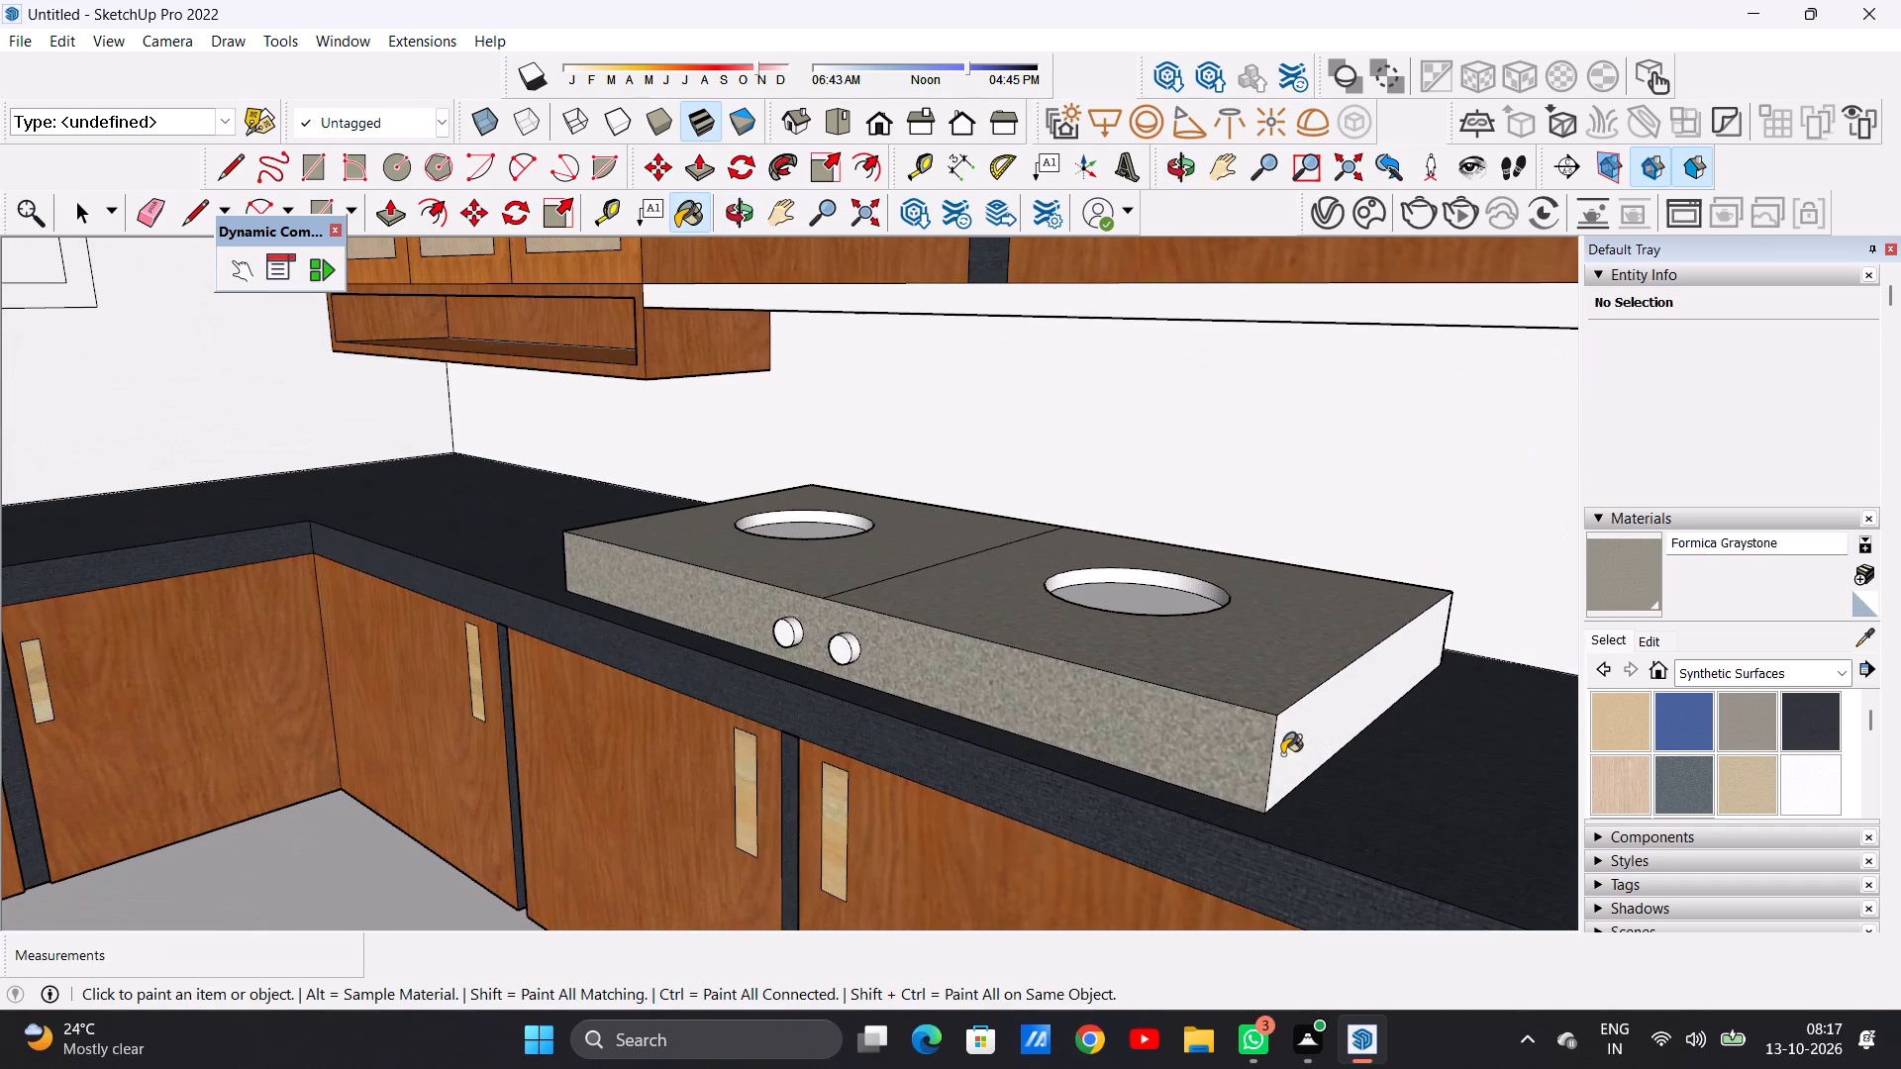
pyautogui.click(1282, 754)
pyautogui.scroll(-9, 1030, 643)
pyautogui.moveTo(652, 603); pyautogui.dragTo(1194, 638, button='middle')
pyautogui.scroll(5, 780, 607)
pyautogui.scroll(-1, 743, 585)
pyautogui.scroll(3, 743, 585)
pyautogui.click(738, 578)
pyautogui.scroll(-5, 789, 592)
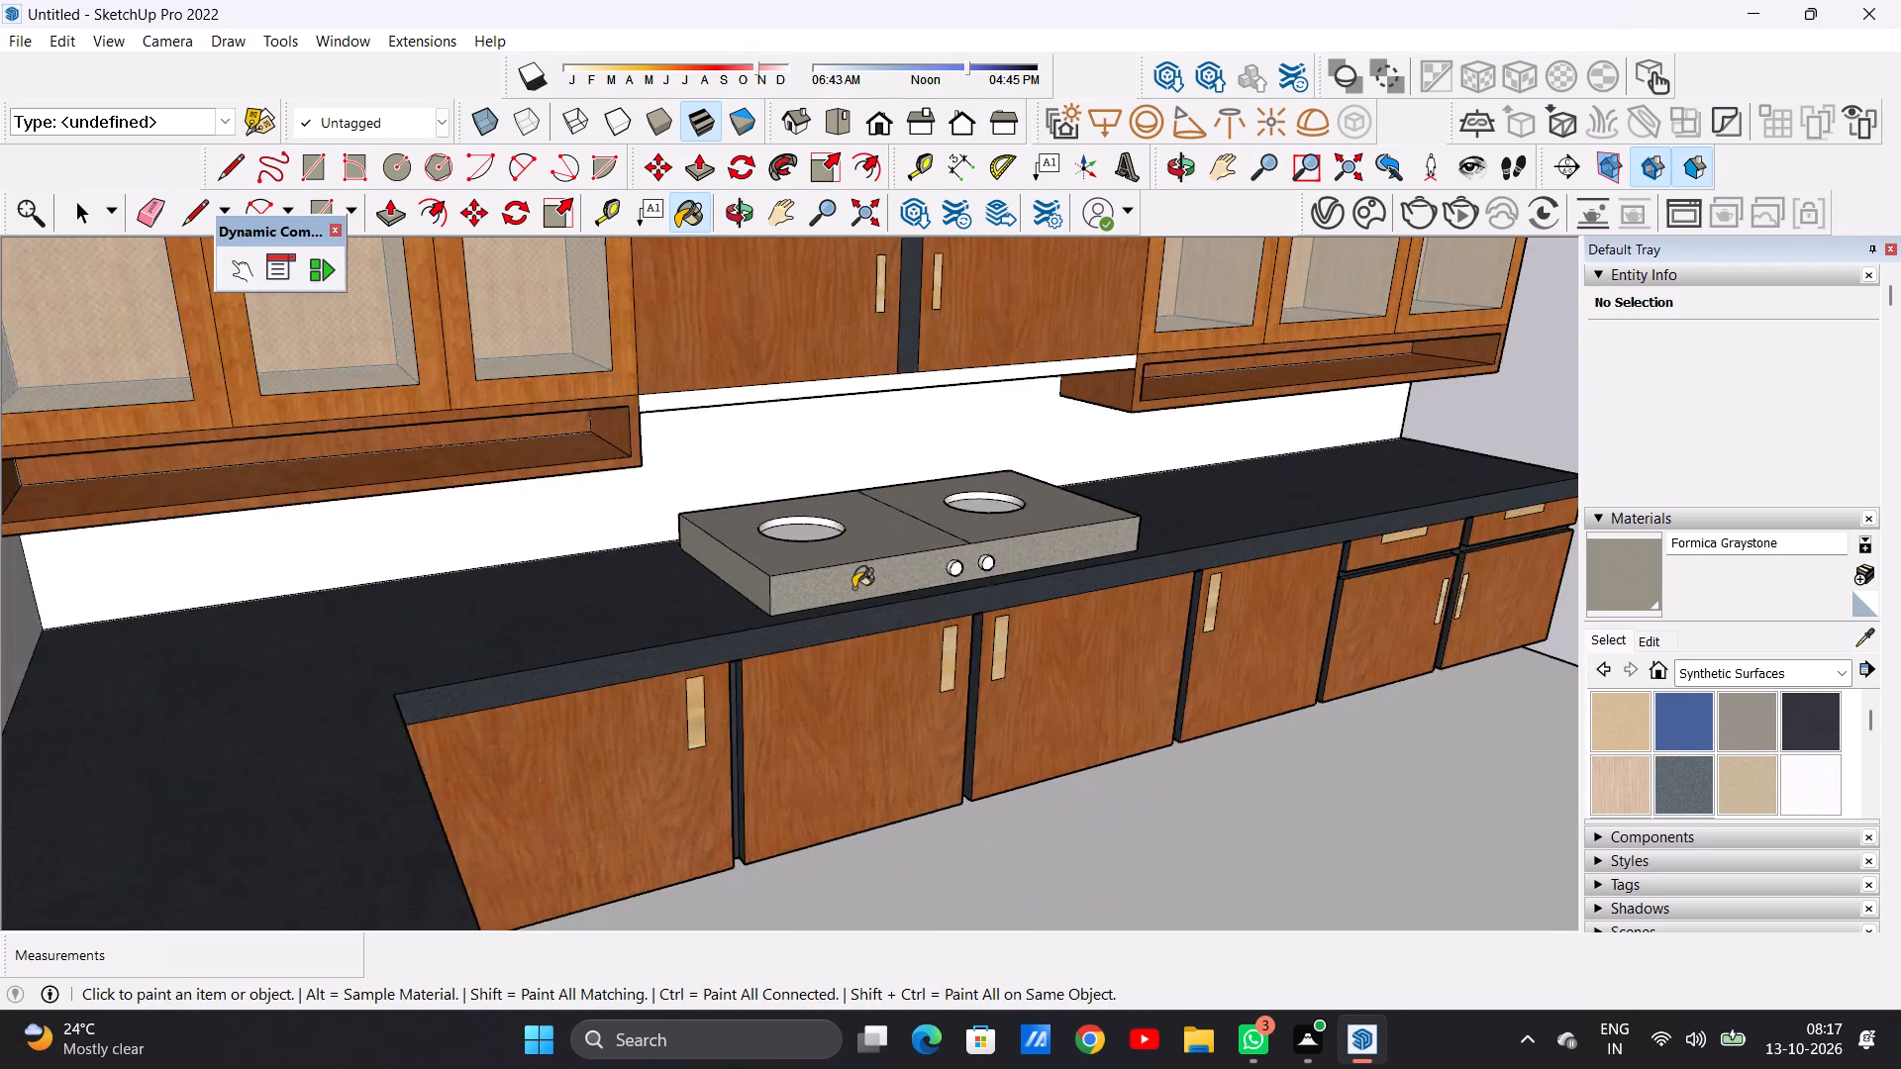
pyautogui.scroll(-3, 853, 588)
# Paint the front faces and rims of both cooktop knobs with Formica Laminate Dark.
pyautogui.moveTo(1099, 556); pyautogui.dragTo(961, 671, button='middle')
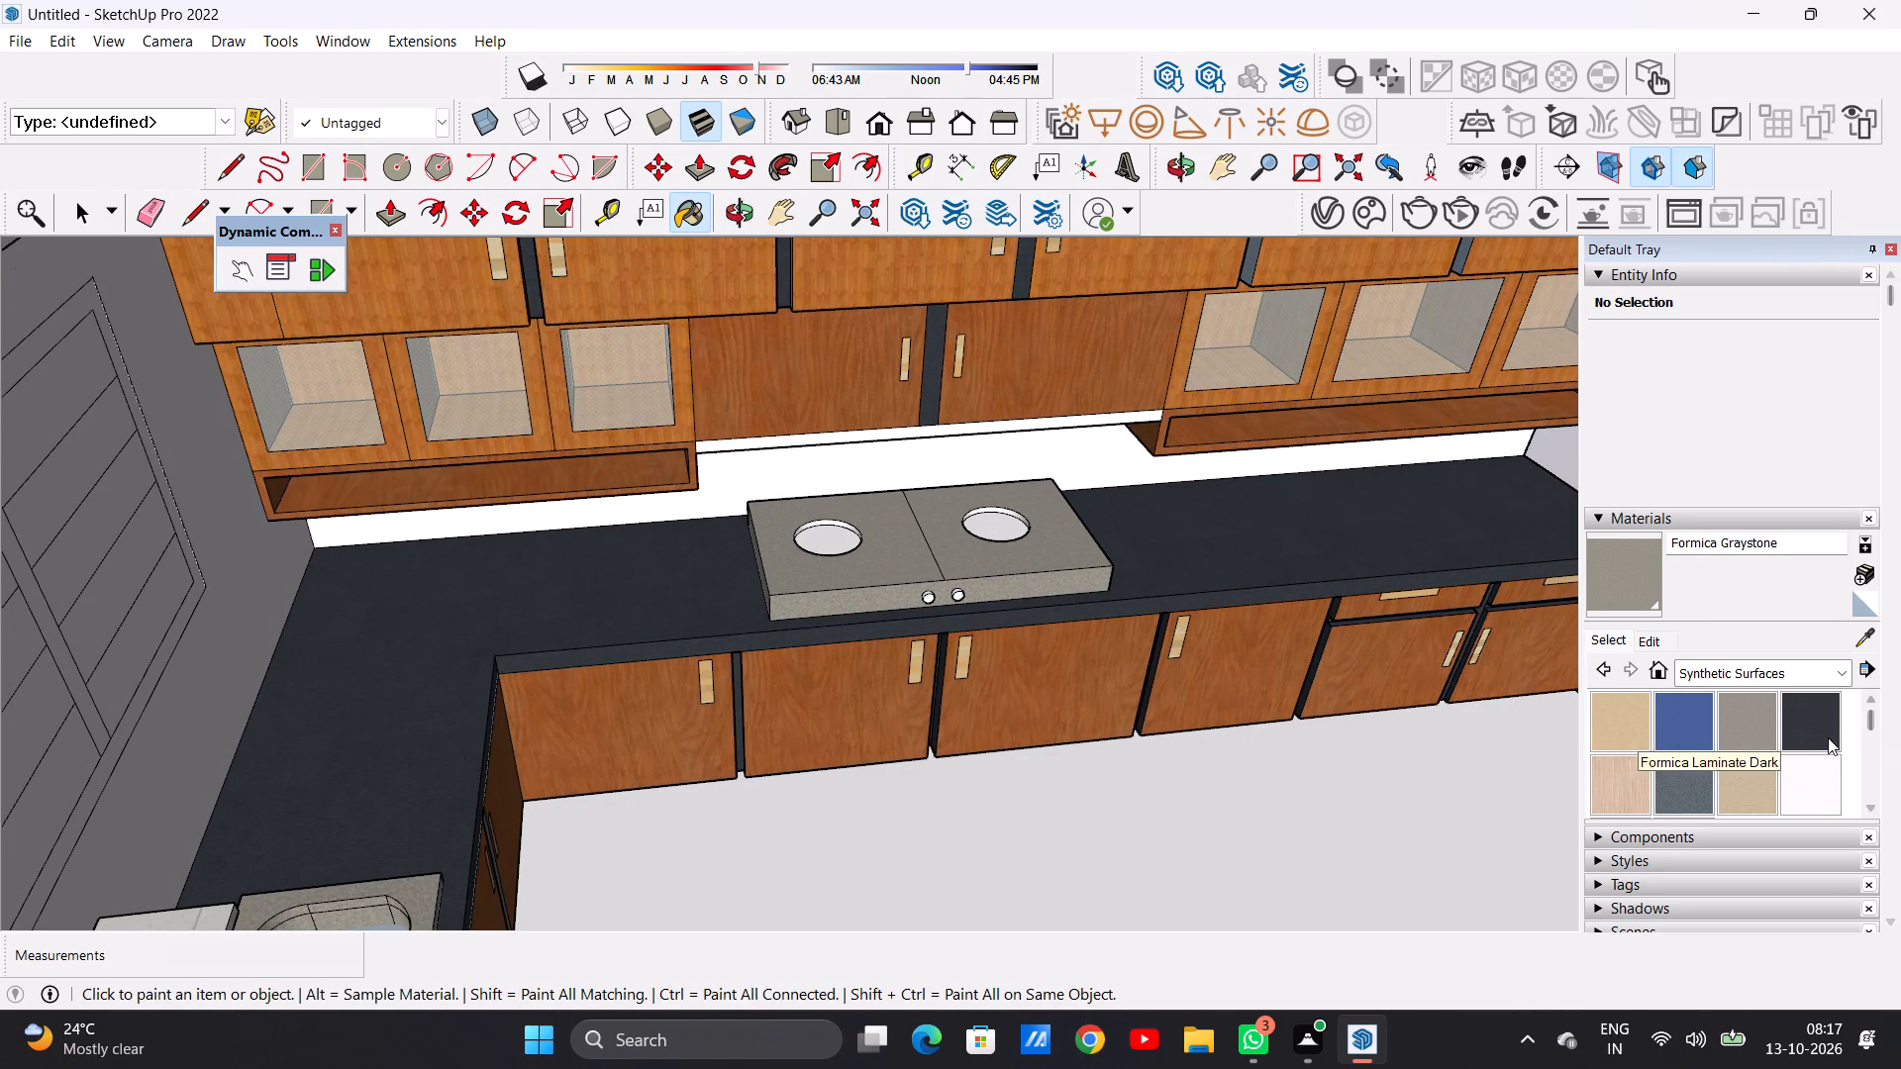
pyautogui.click(1801, 727)
pyautogui.scroll(8, 910, 521)
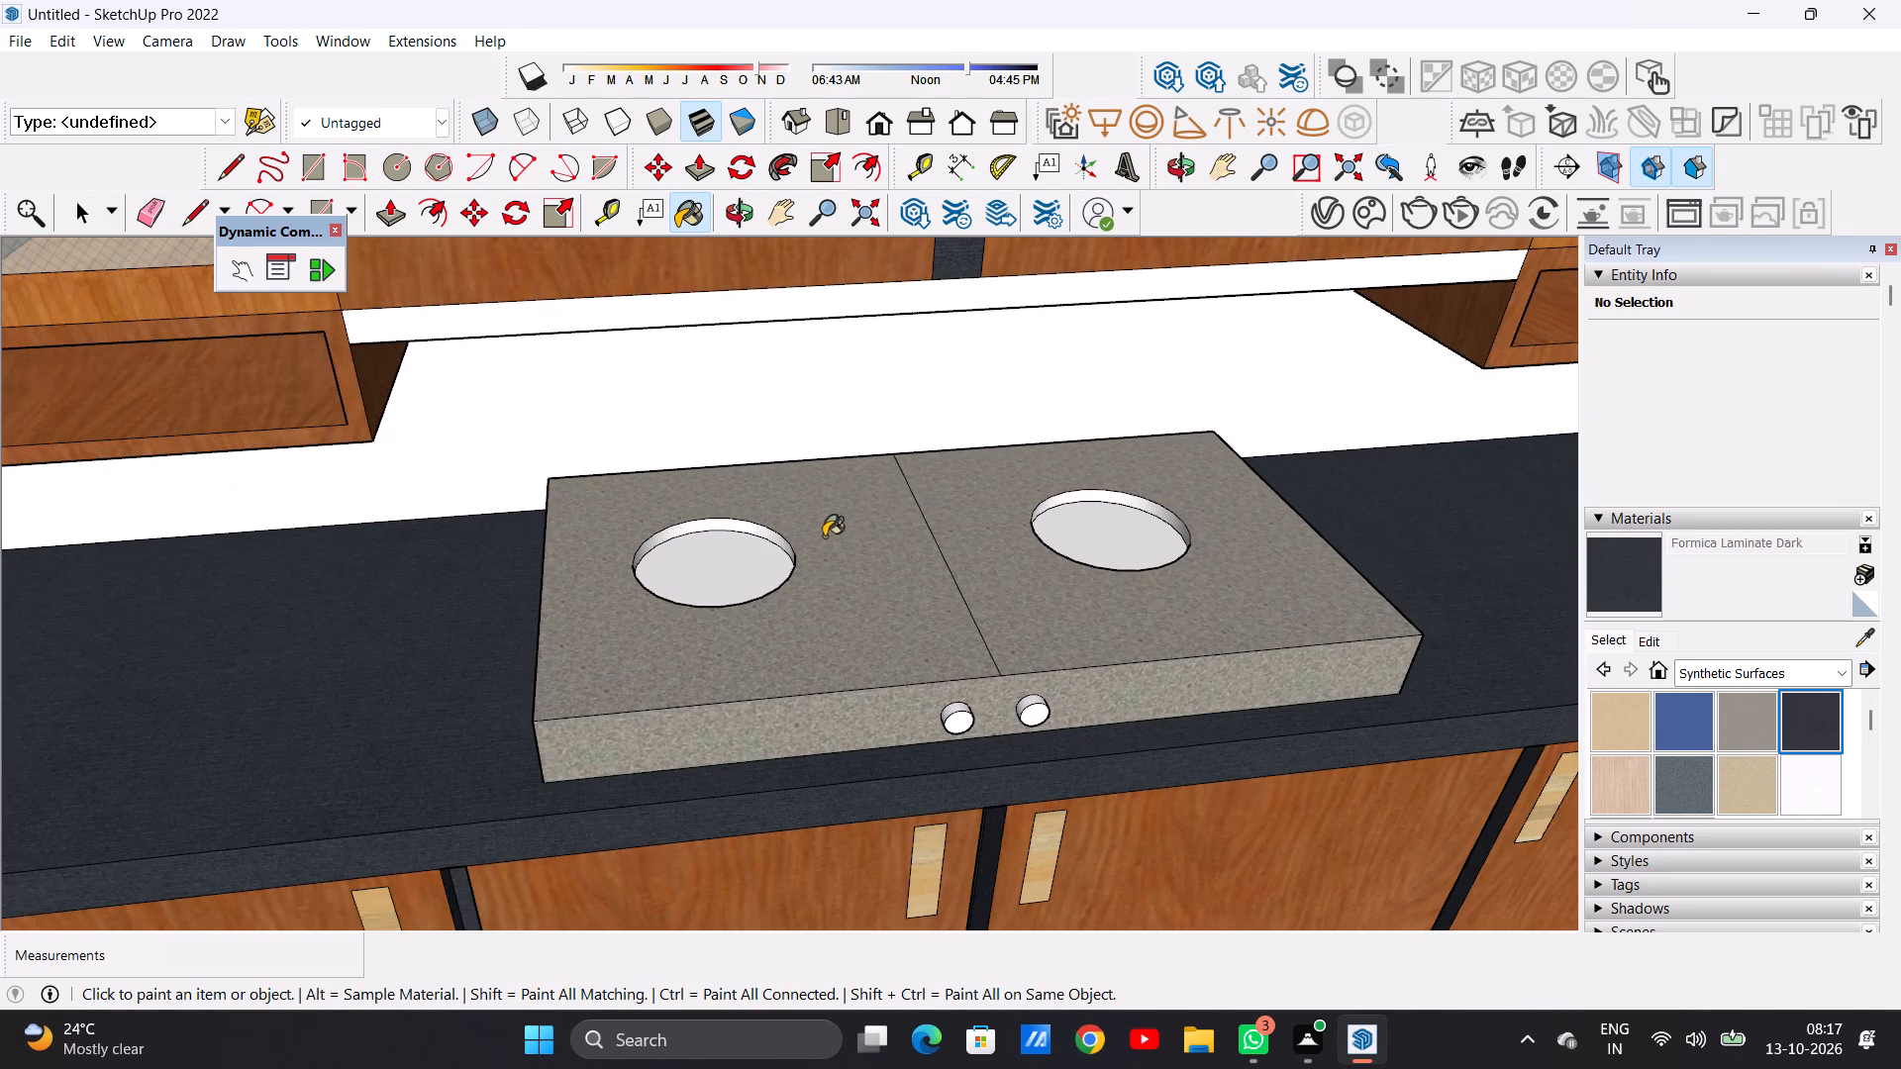
pyautogui.scroll(4, 814, 540)
pyautogui.scroll(-5, 1055, 544)
pyautogui.scroll(5, 1125, 804)
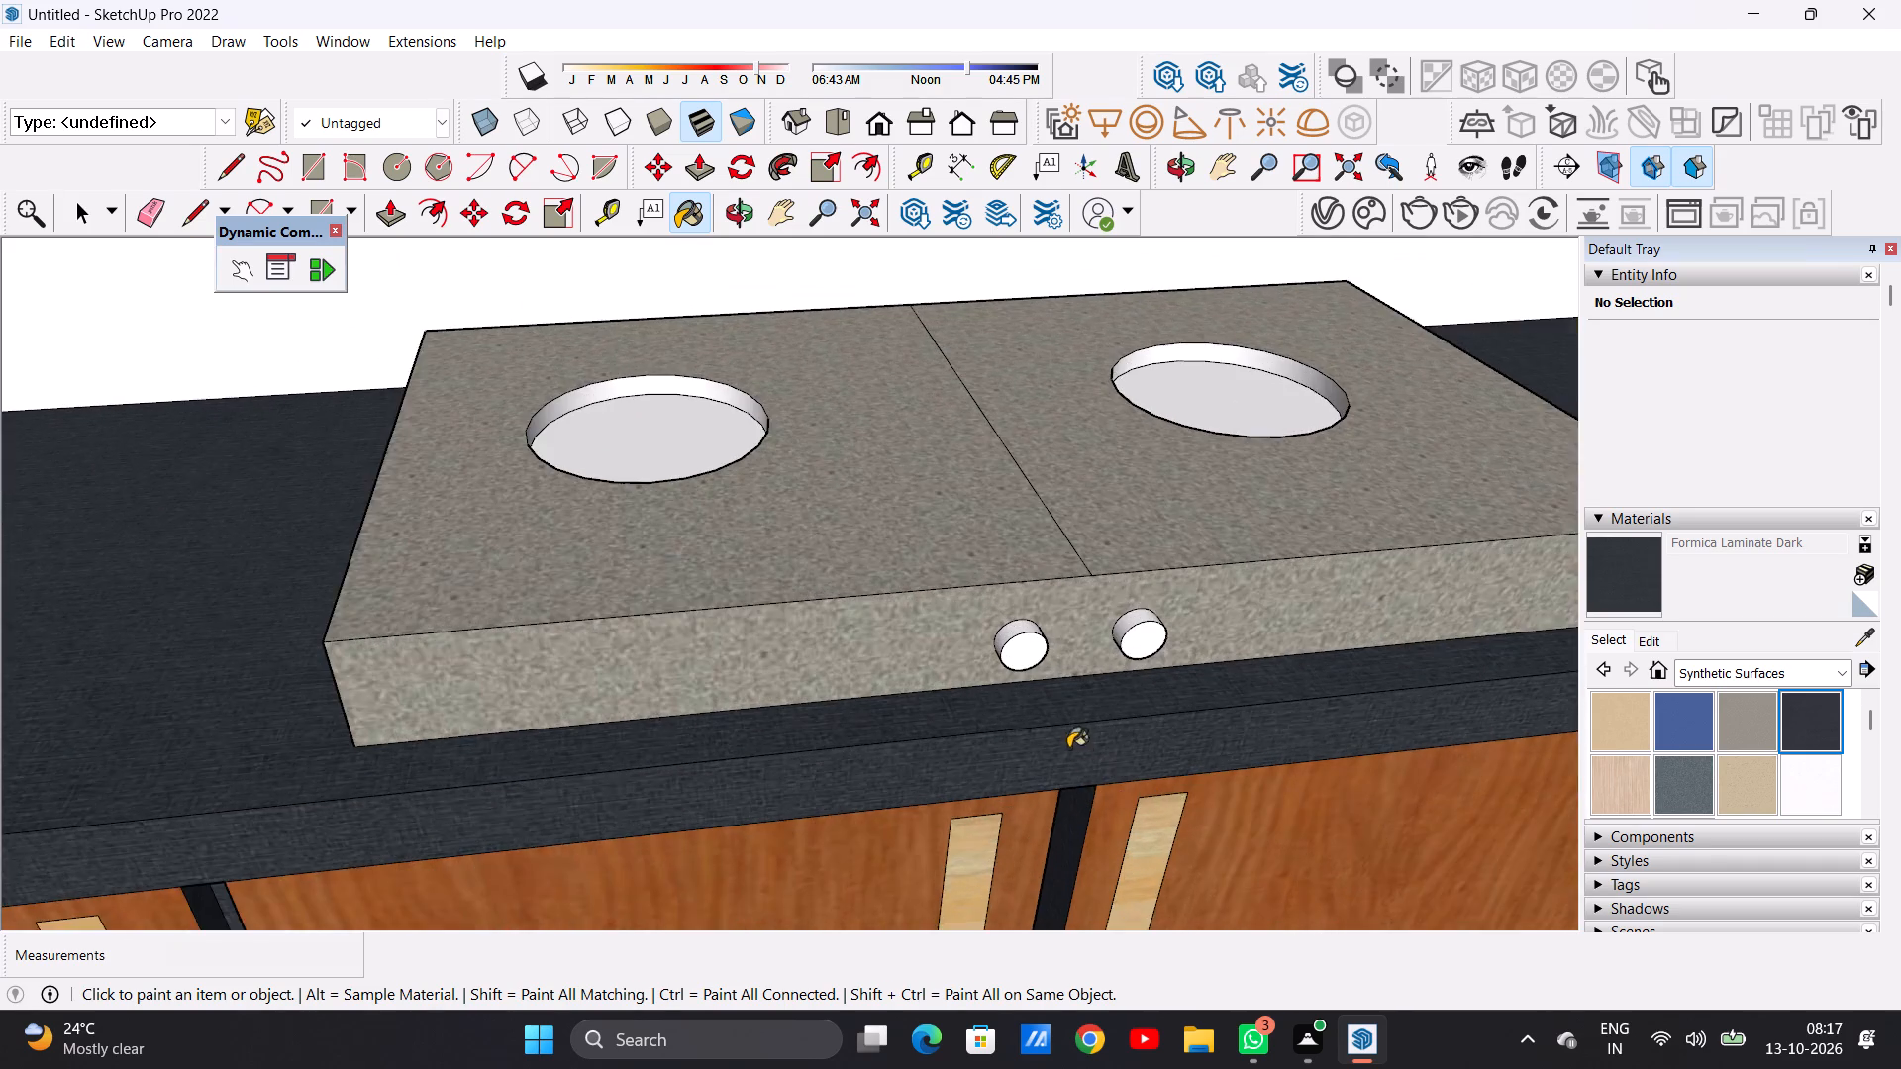
pyautogui.scroll(4, 1068, 748)
pyautogui.click(1011, 625)
pyautogui.click(988, 590)
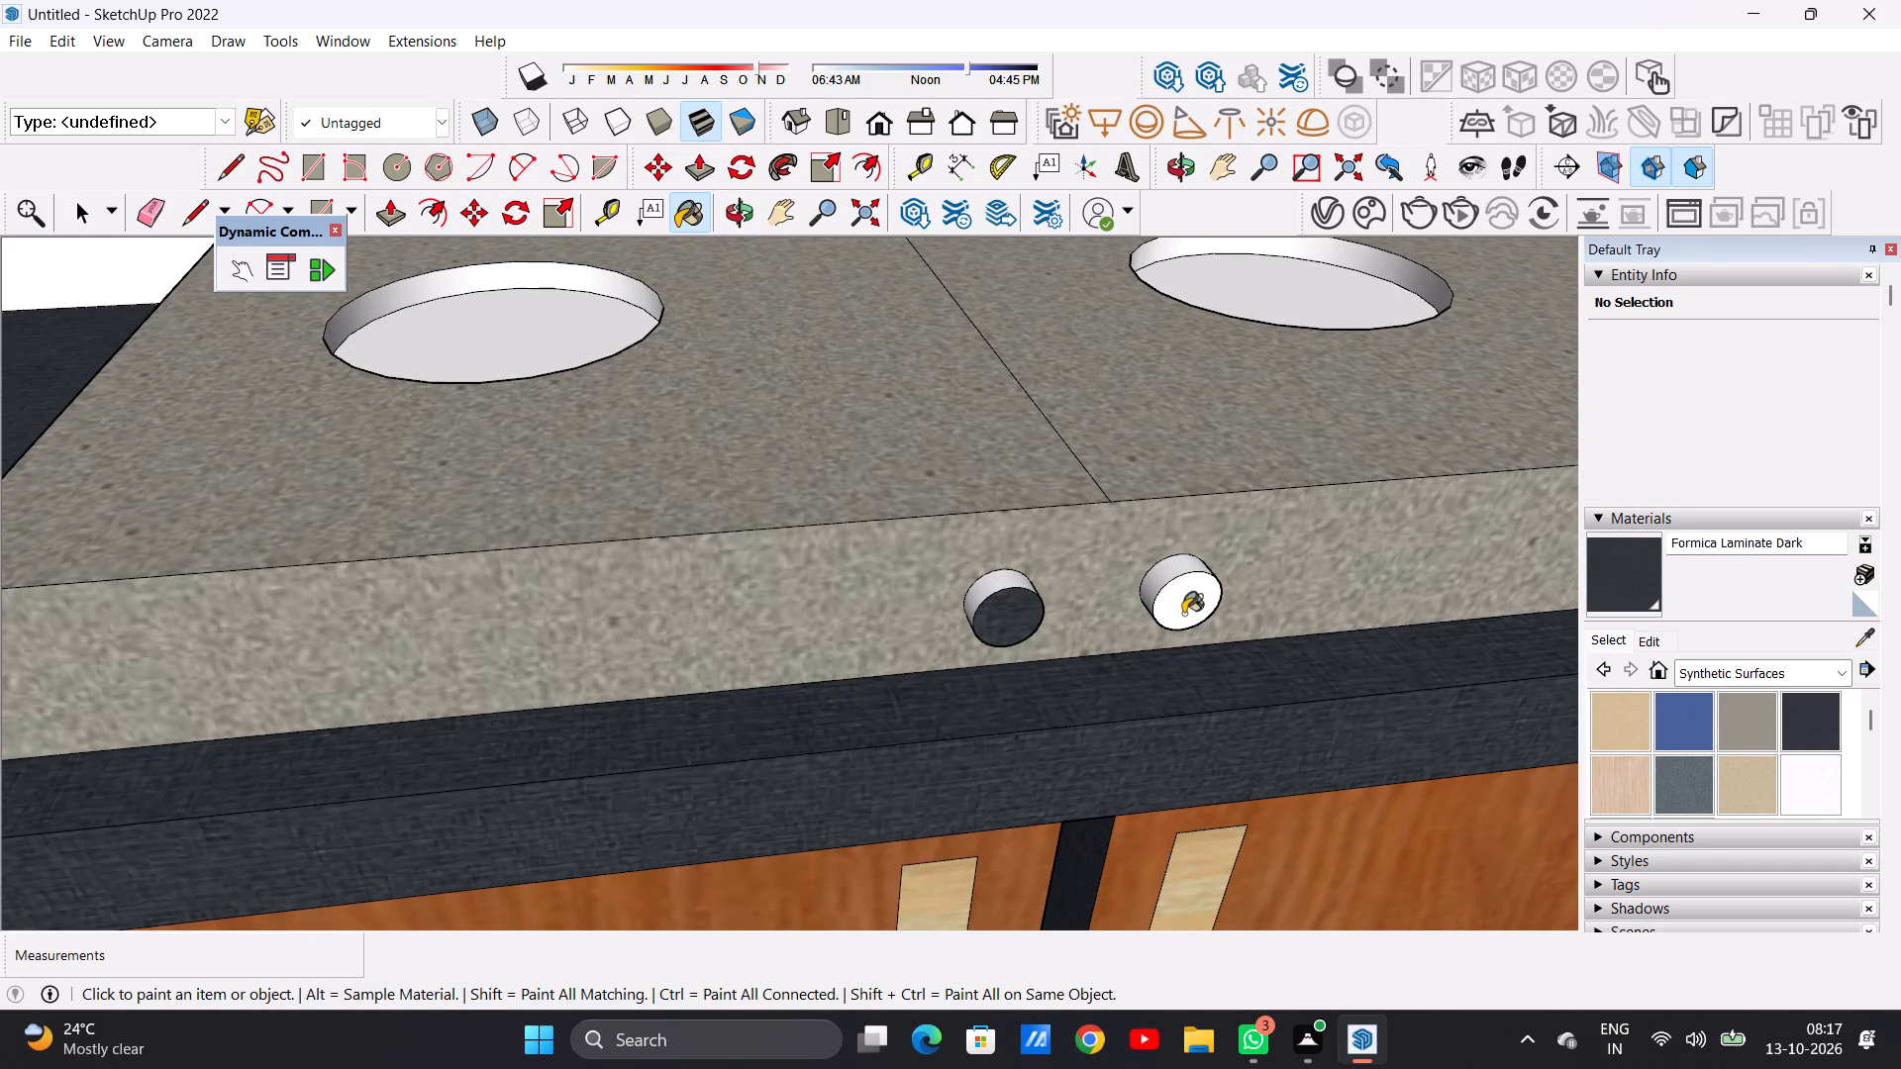
pyautogui.click(1183, 614)
pyautogui.click(1167, 581)
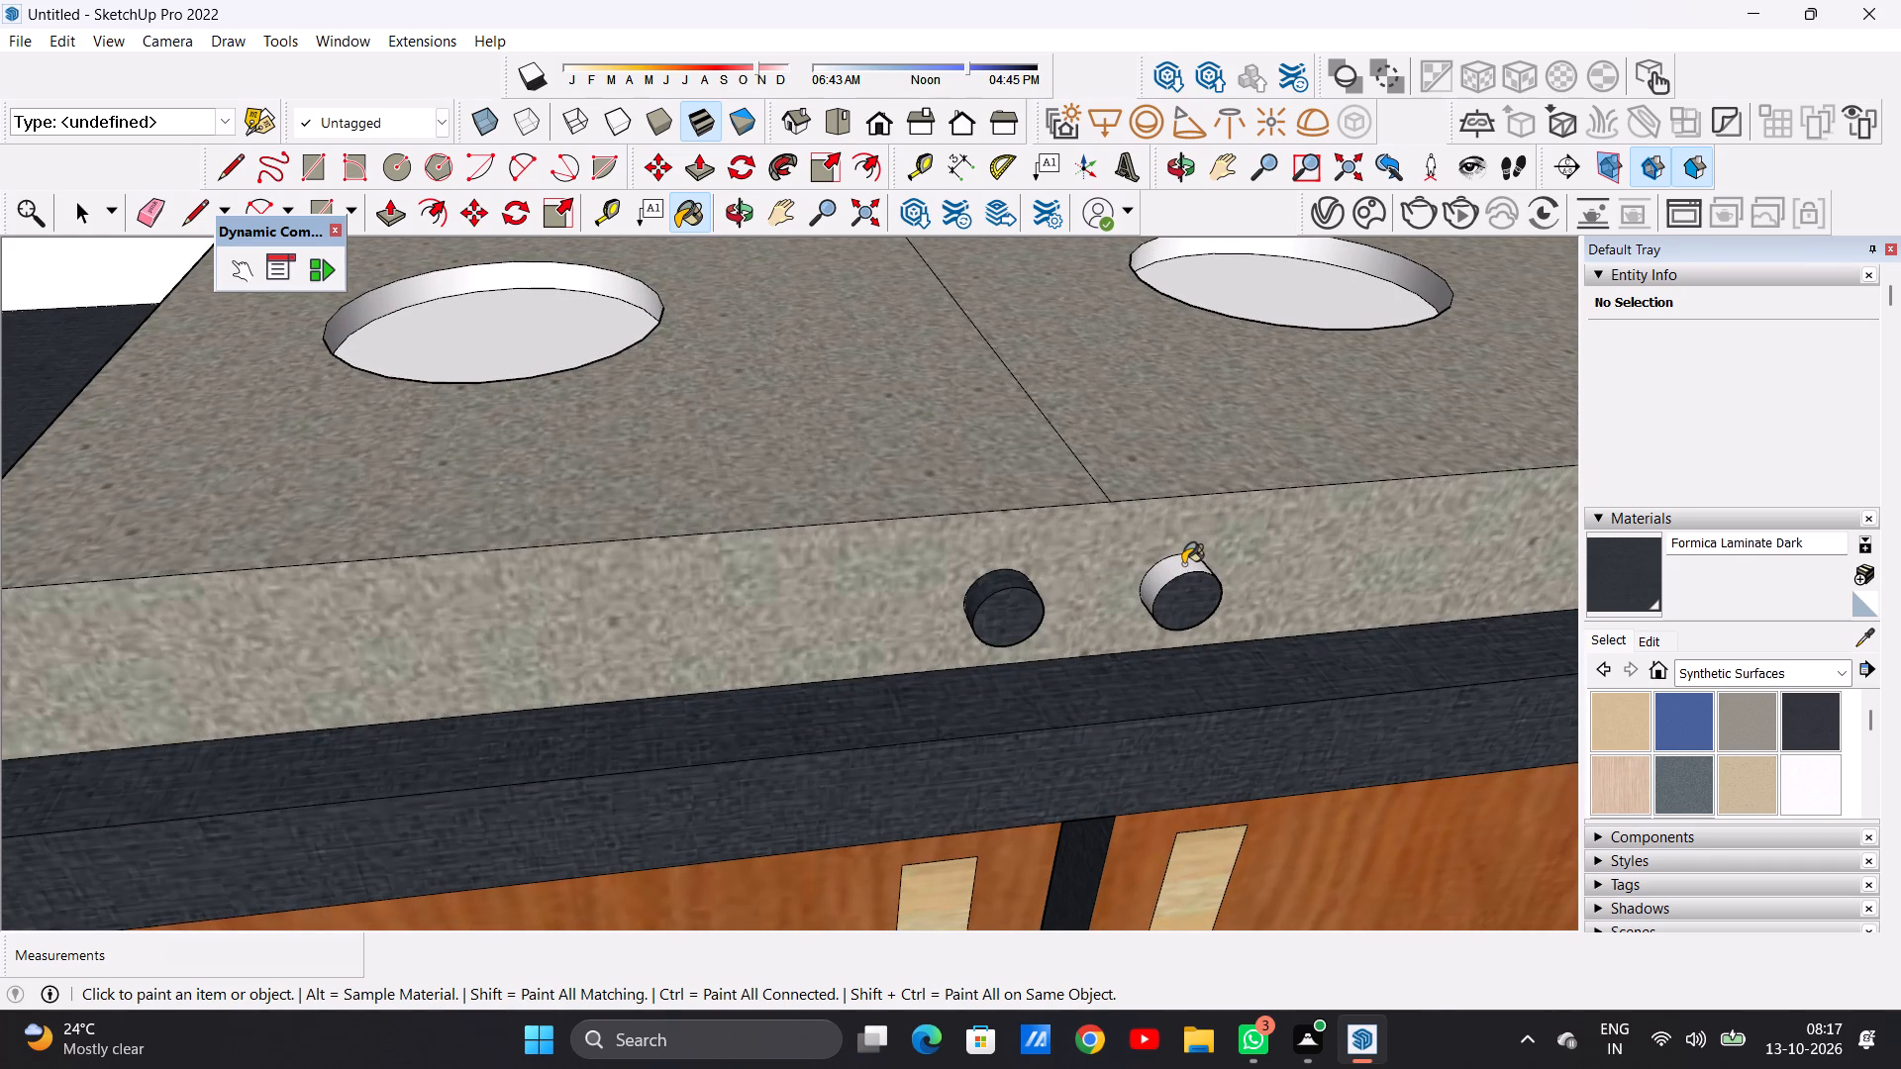
pyautogui.click(1183, 564)
# Paint the floors of both round burner recesses with Formica Speckled Grey.
pyautogui.click(1679, 780)
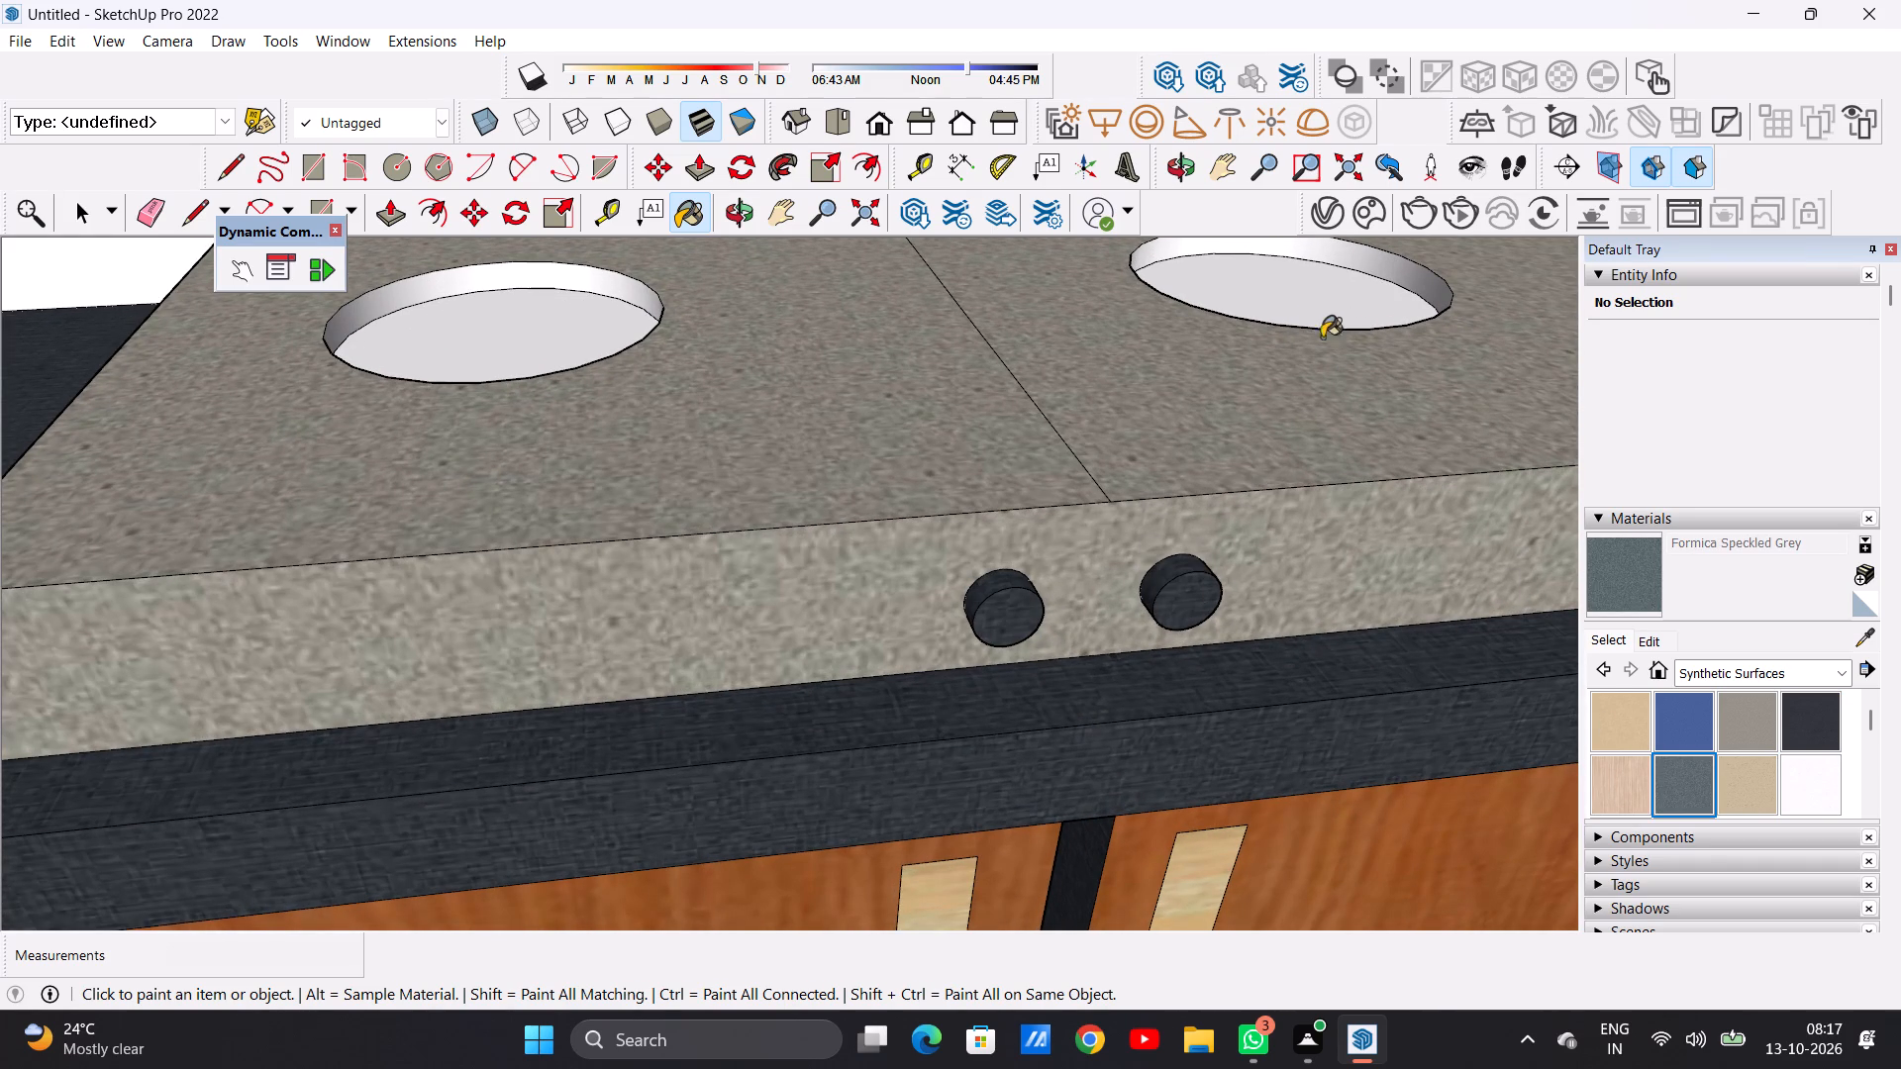
pyautogui.click(1293, 296)
pyautogui.click(579, 333)
pyautogui.scroll(-5, 786, 613)
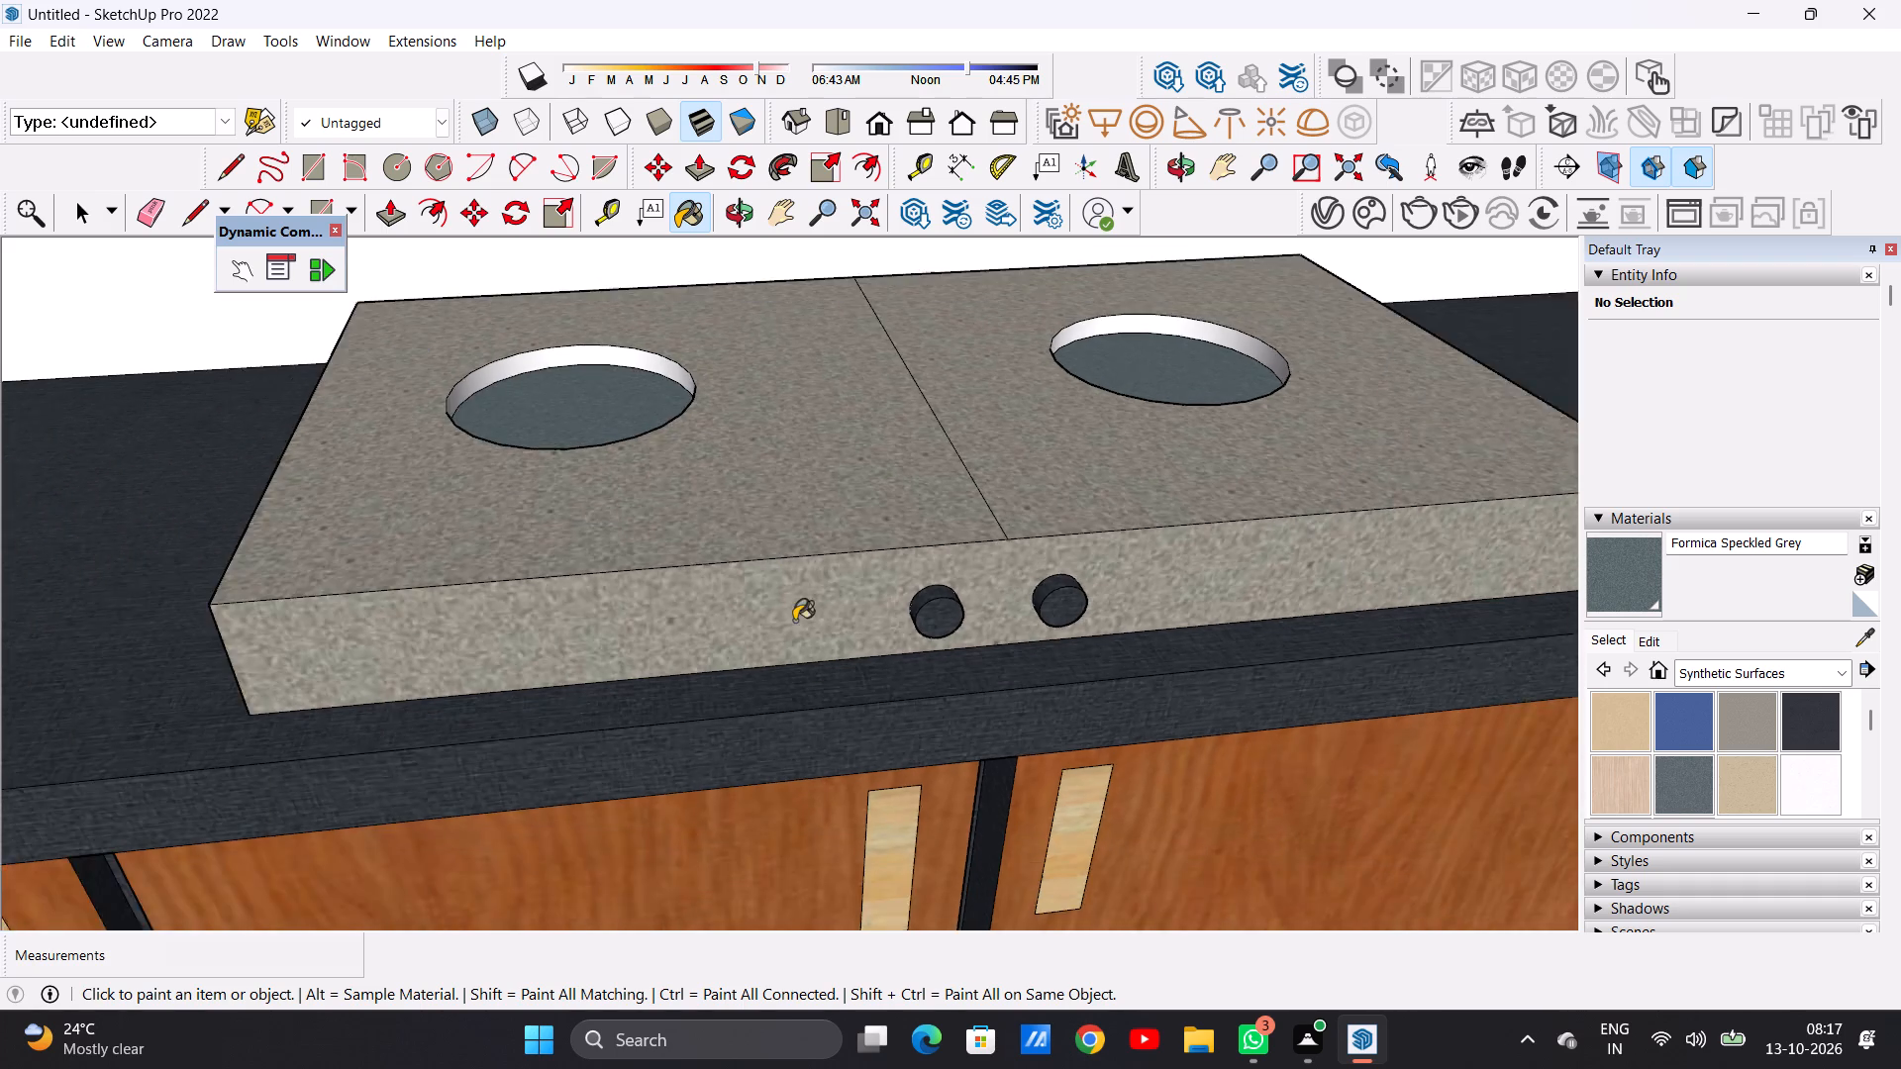
# Paint the inner side walls of both burner recesses with Formica Speckled Grey.
pyautogui.scroll(10, 548, 347)
pyautogui.scroll(-1, 545, 417)
pyautogui.scroll(1, 545, 417)
pyautogui.click(490, 408)
pyautogui.scroll(-6, 566, 541)
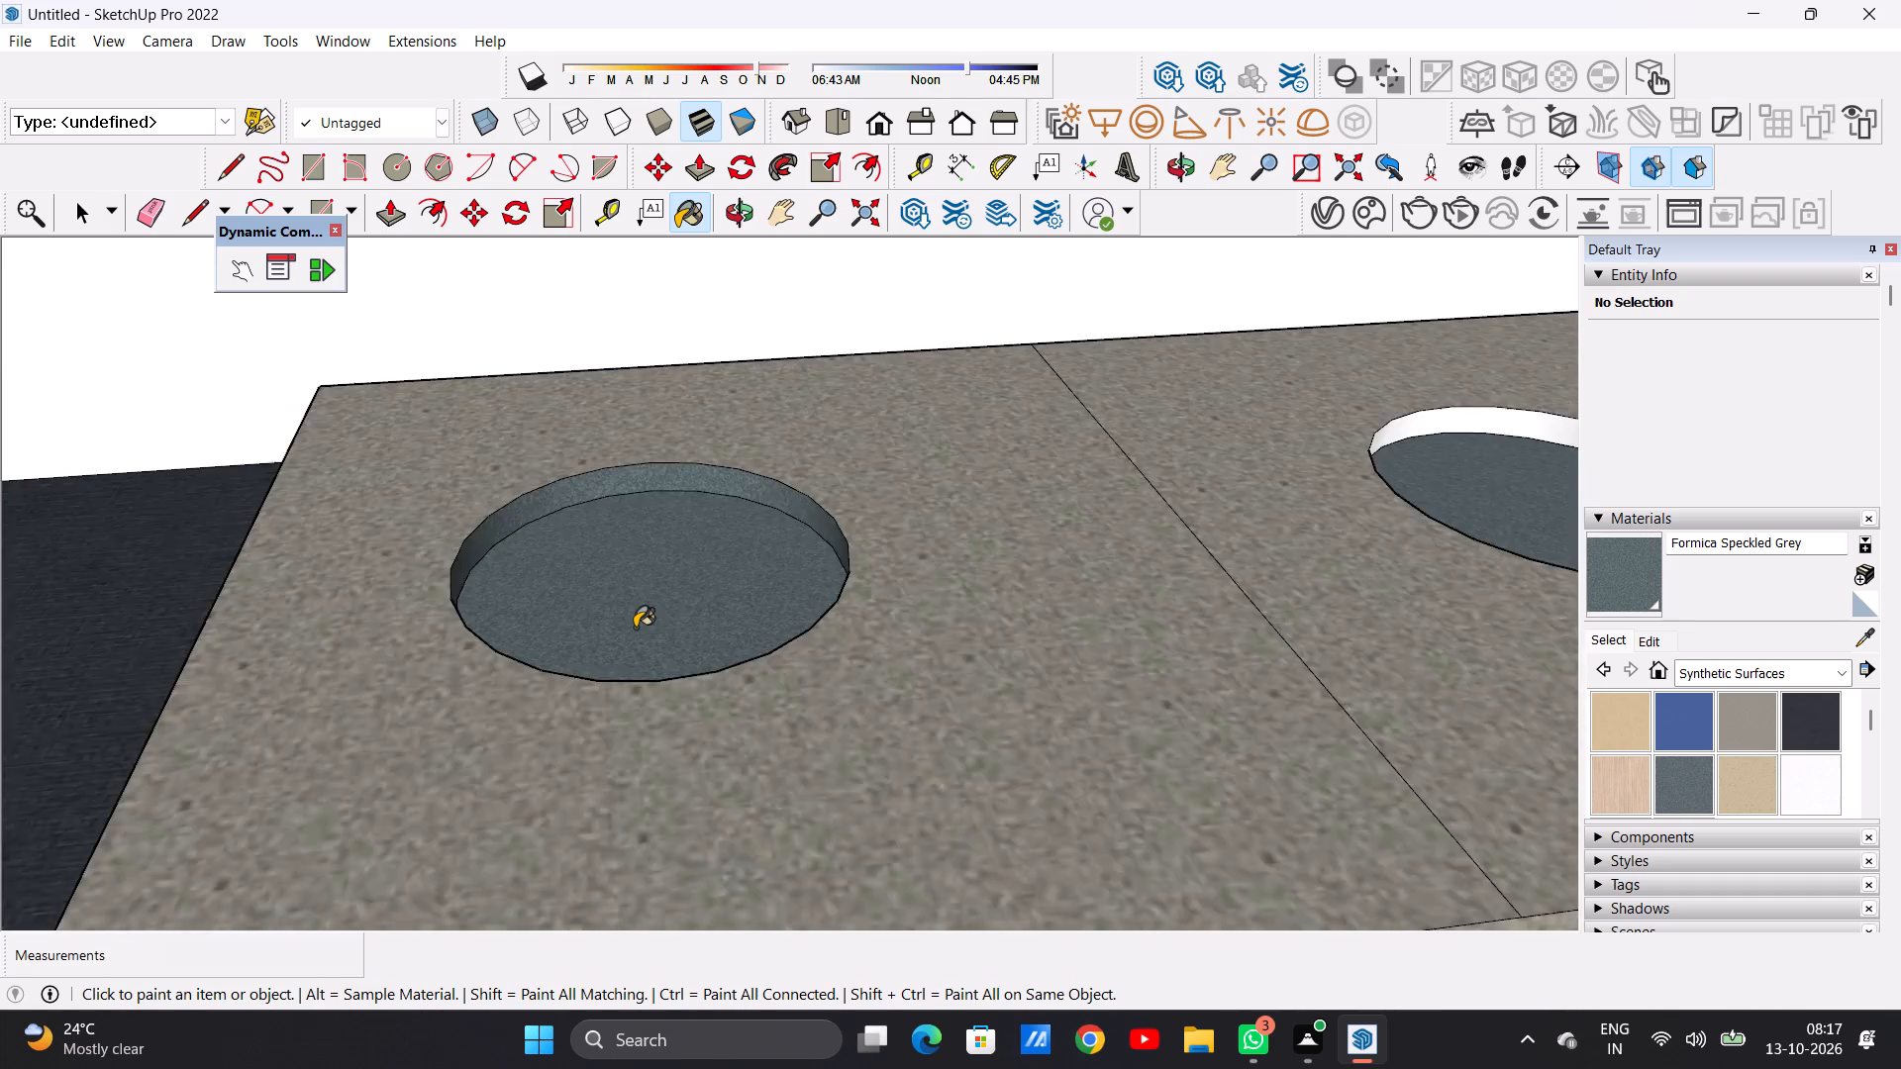
pyautogui.scroll(-4, 635, 628)
pyautogui.scroll(1, 637, 633)
pyautogui.scroll(-6, 638, 633)
pyautogui.scroll(6, 1262, 543)
pyautogui.scroll(3, 1083, 490)
pyautogui.scroll(-1, 1083, 490)
pyautogui.scroll(2, 1083, 490)
pyautogui.scroll(-1, 1083, 490)
pyautogui.scroll(4, 1055, 487)
pyautogui.click(1005, 451)
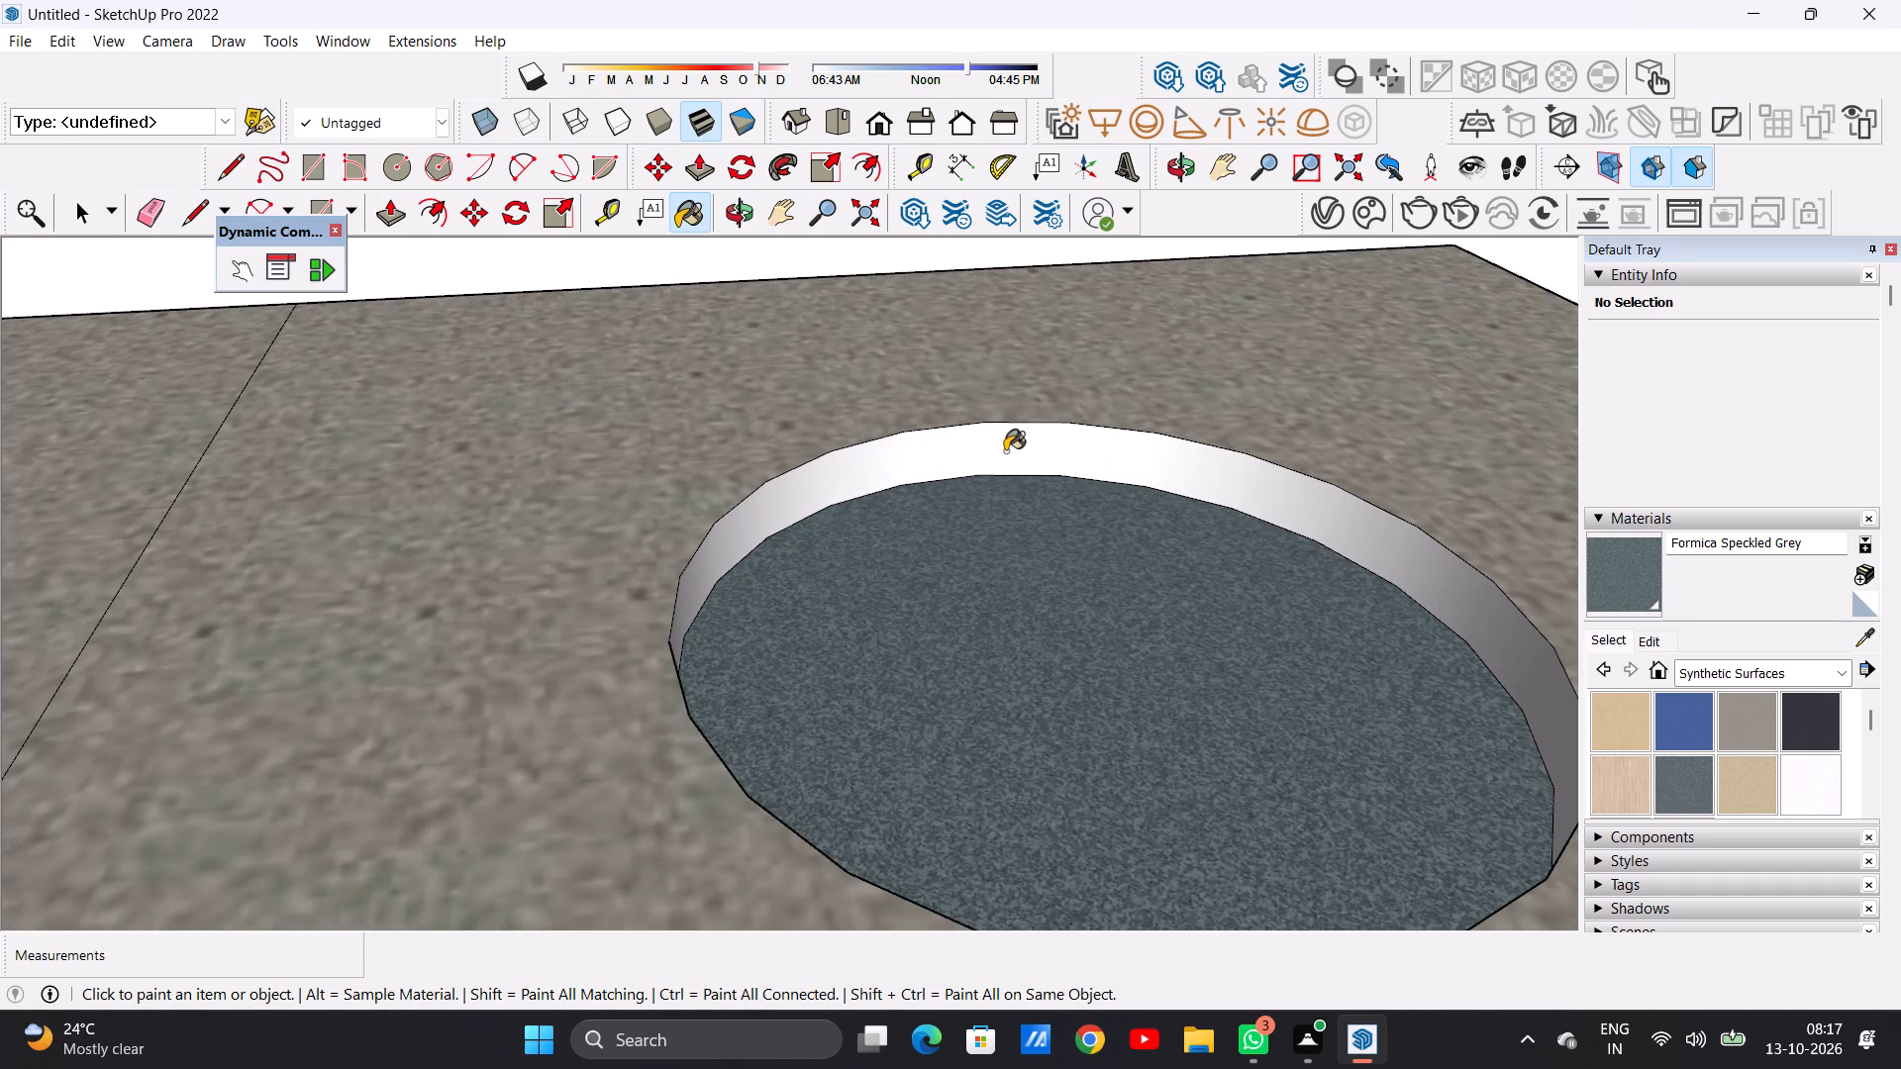
pyautogui.scroll(-20, 1050, 552)
pyautogui.press('space')
# Paint the white exposed end panel of the upper cabinets with Wood Bamboo from the Wood materials.
pyautogui.scroll(-10, 1084, 569)
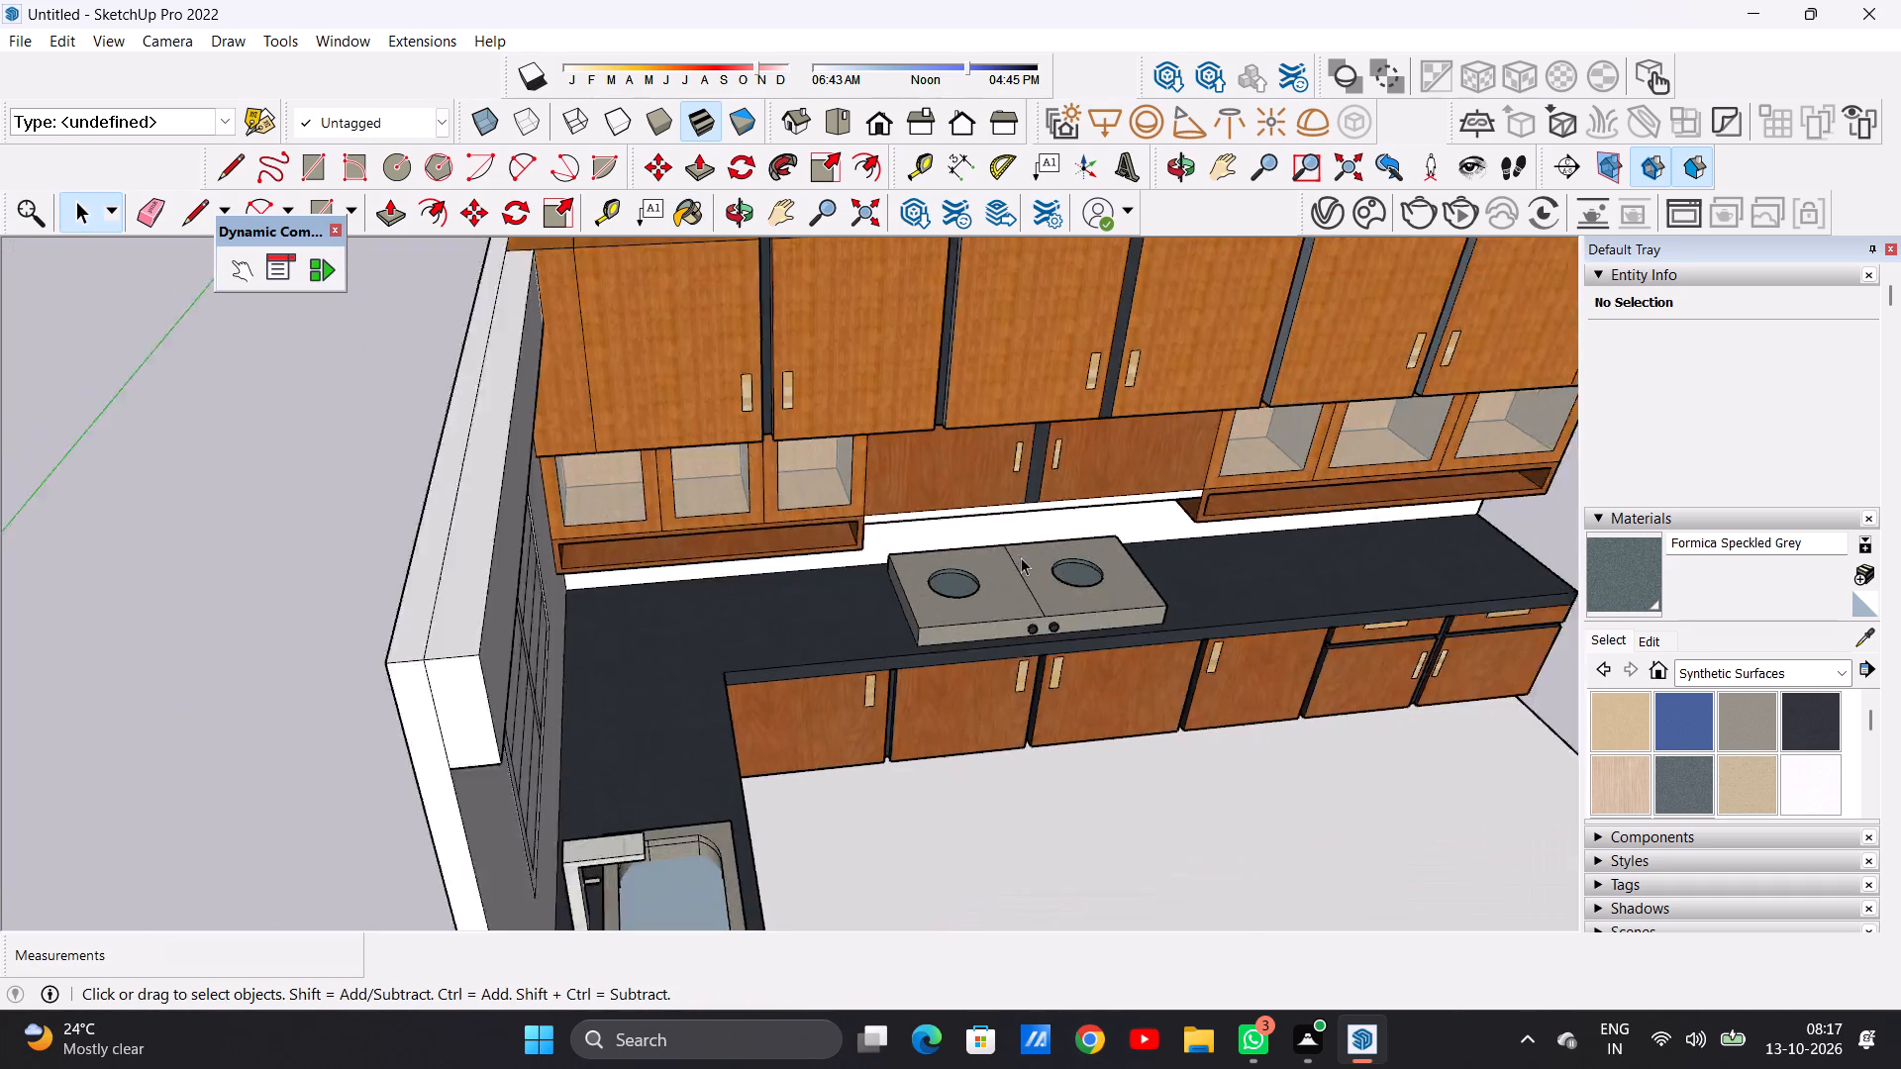
pyautogui.scroll(-16, 1021, 557)
pyautogui.moveTo(1131, 590); pyautogui.dragTo(800, 478, button='middle')
pyautogui.scroll(6, 848, 547)
pyautogui.moveTo(1122, 597); pyautogui.dragTo(998, 538, button='middle')
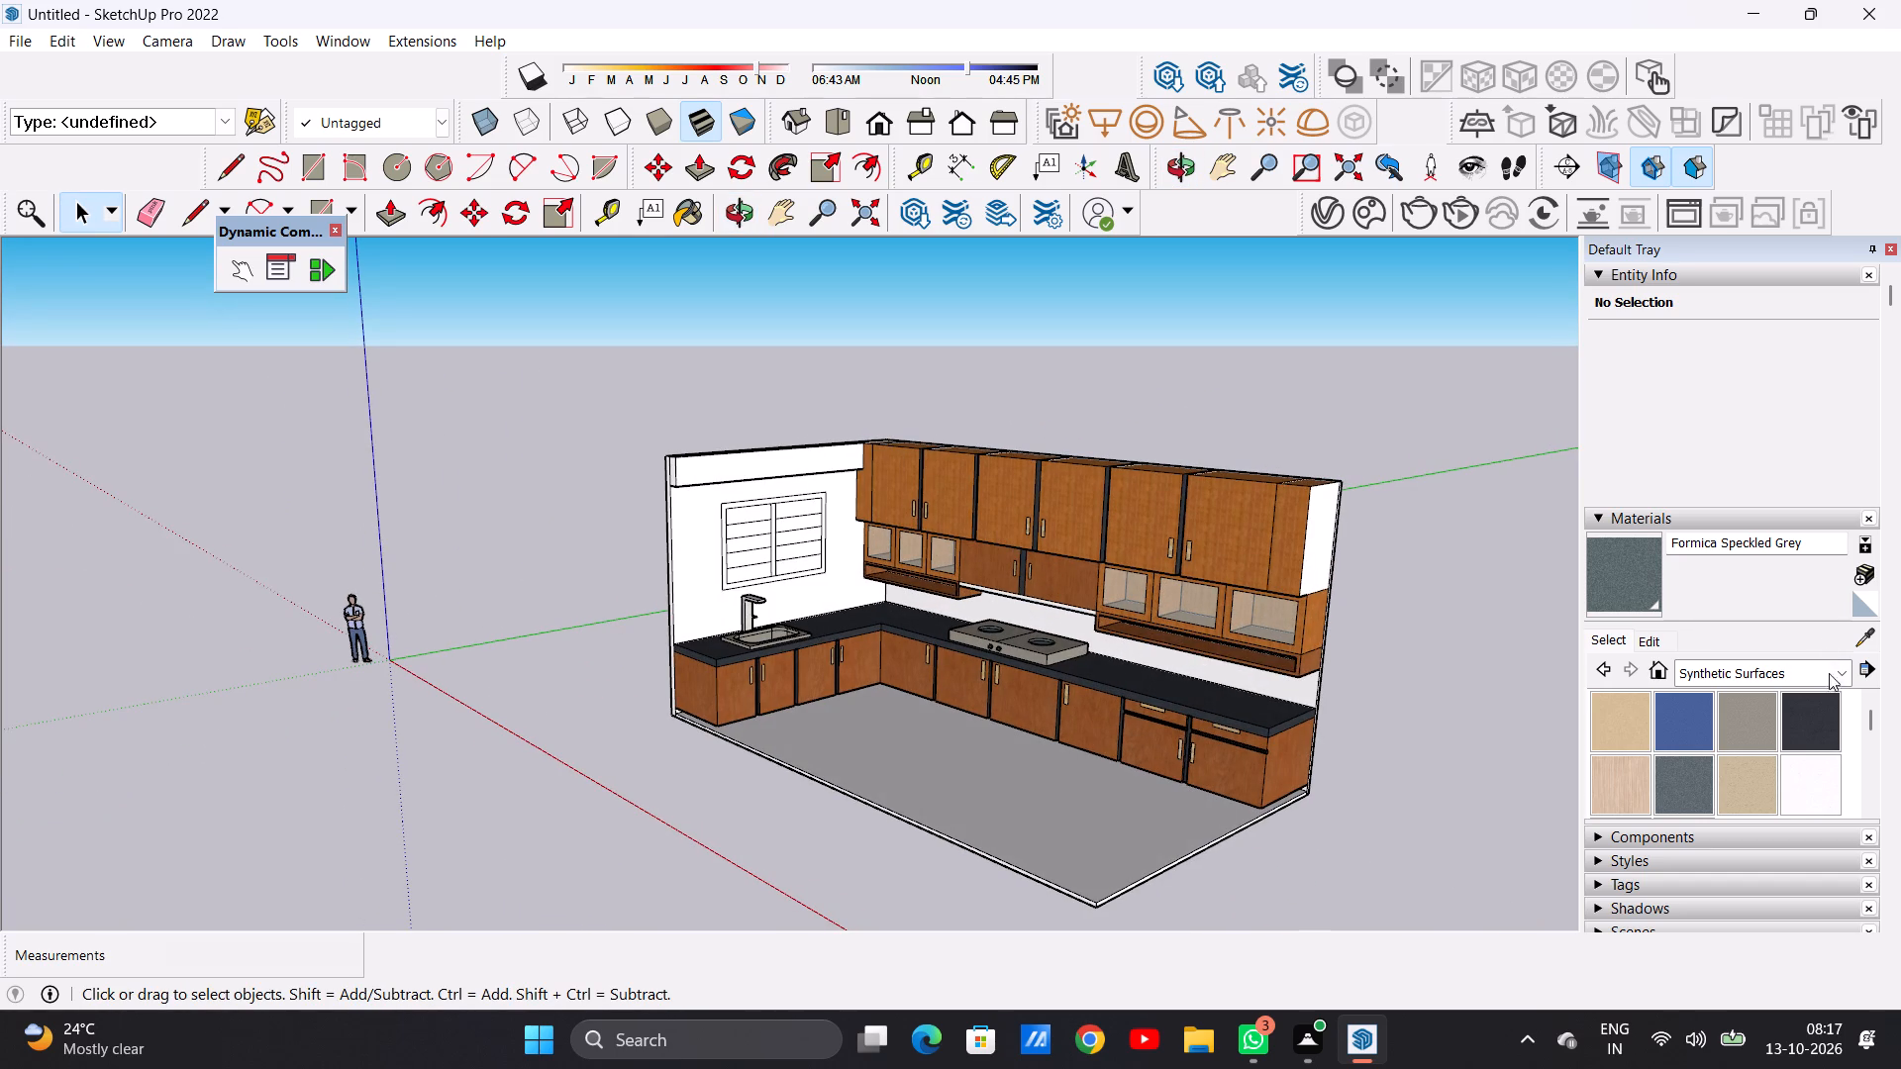
pyautogui.click(1851, 672)
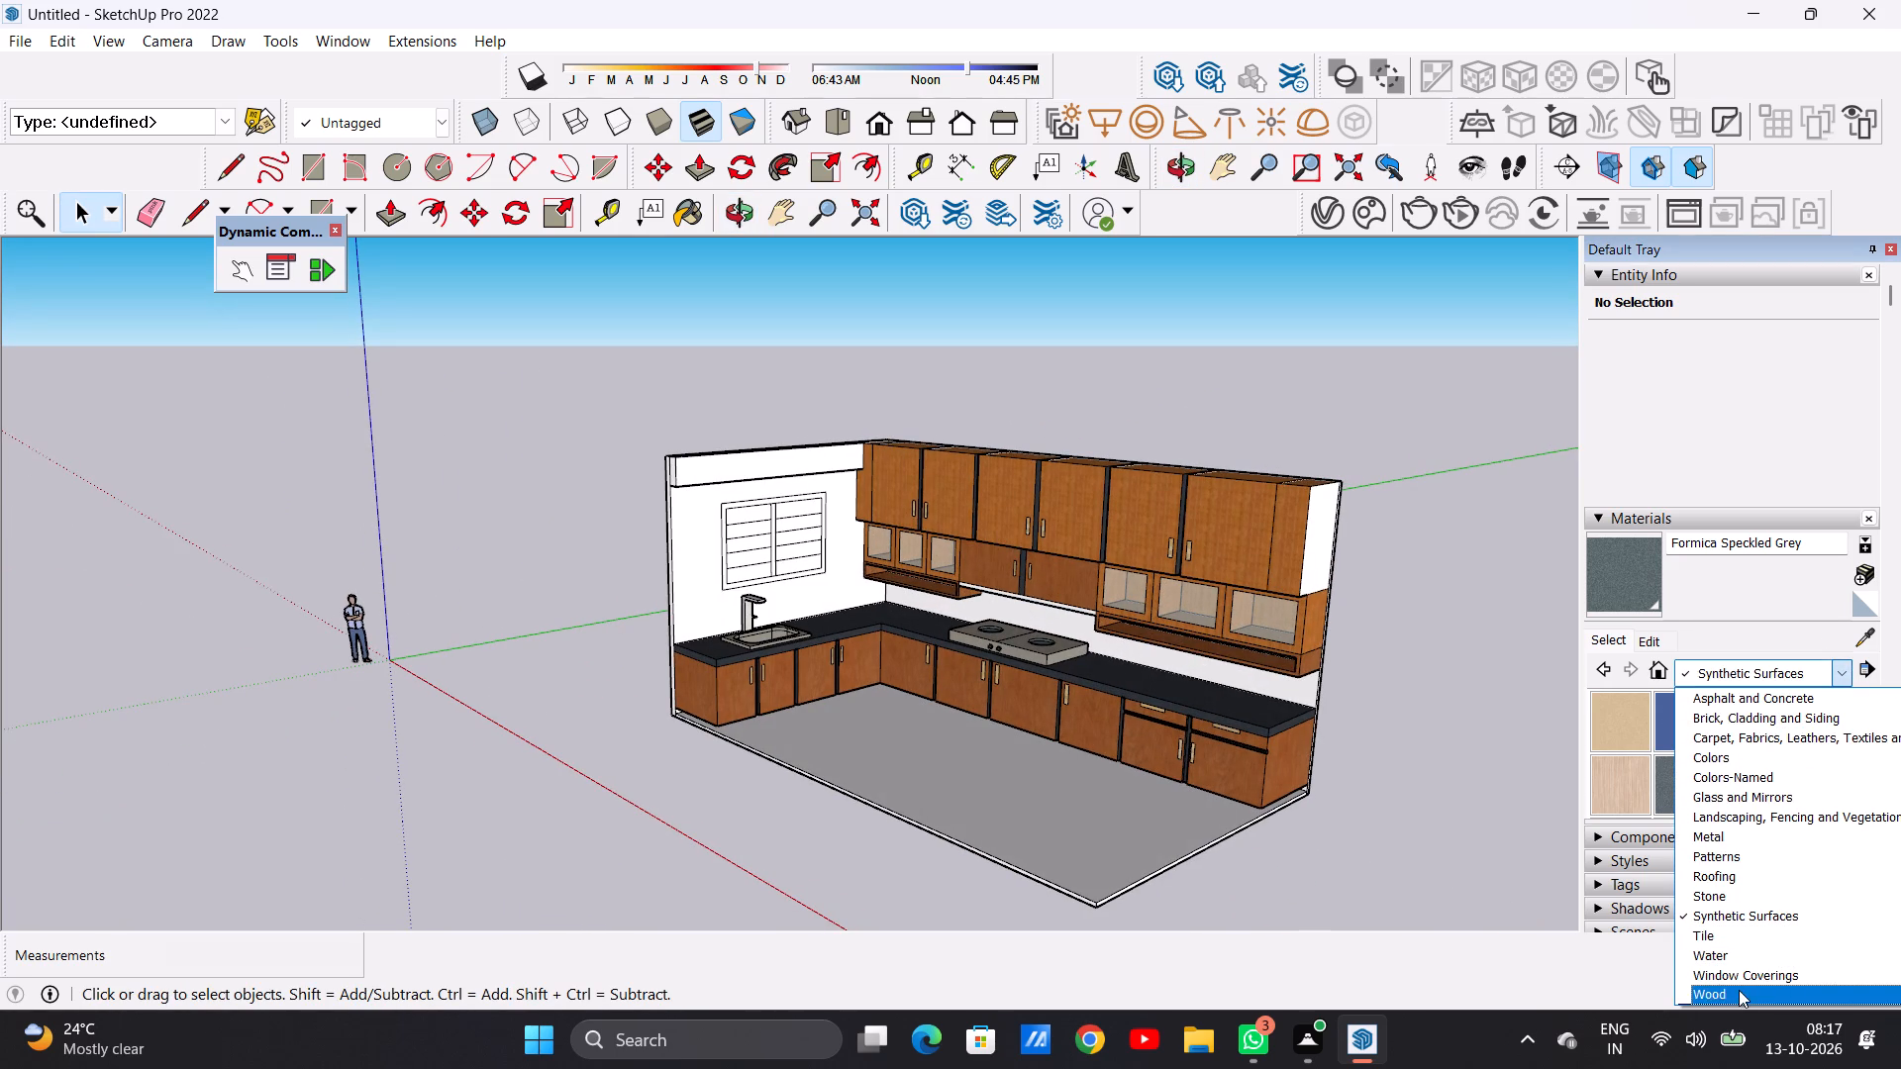
pyautogui.click(1739, 990)
pyautogui.click(1631, 727)
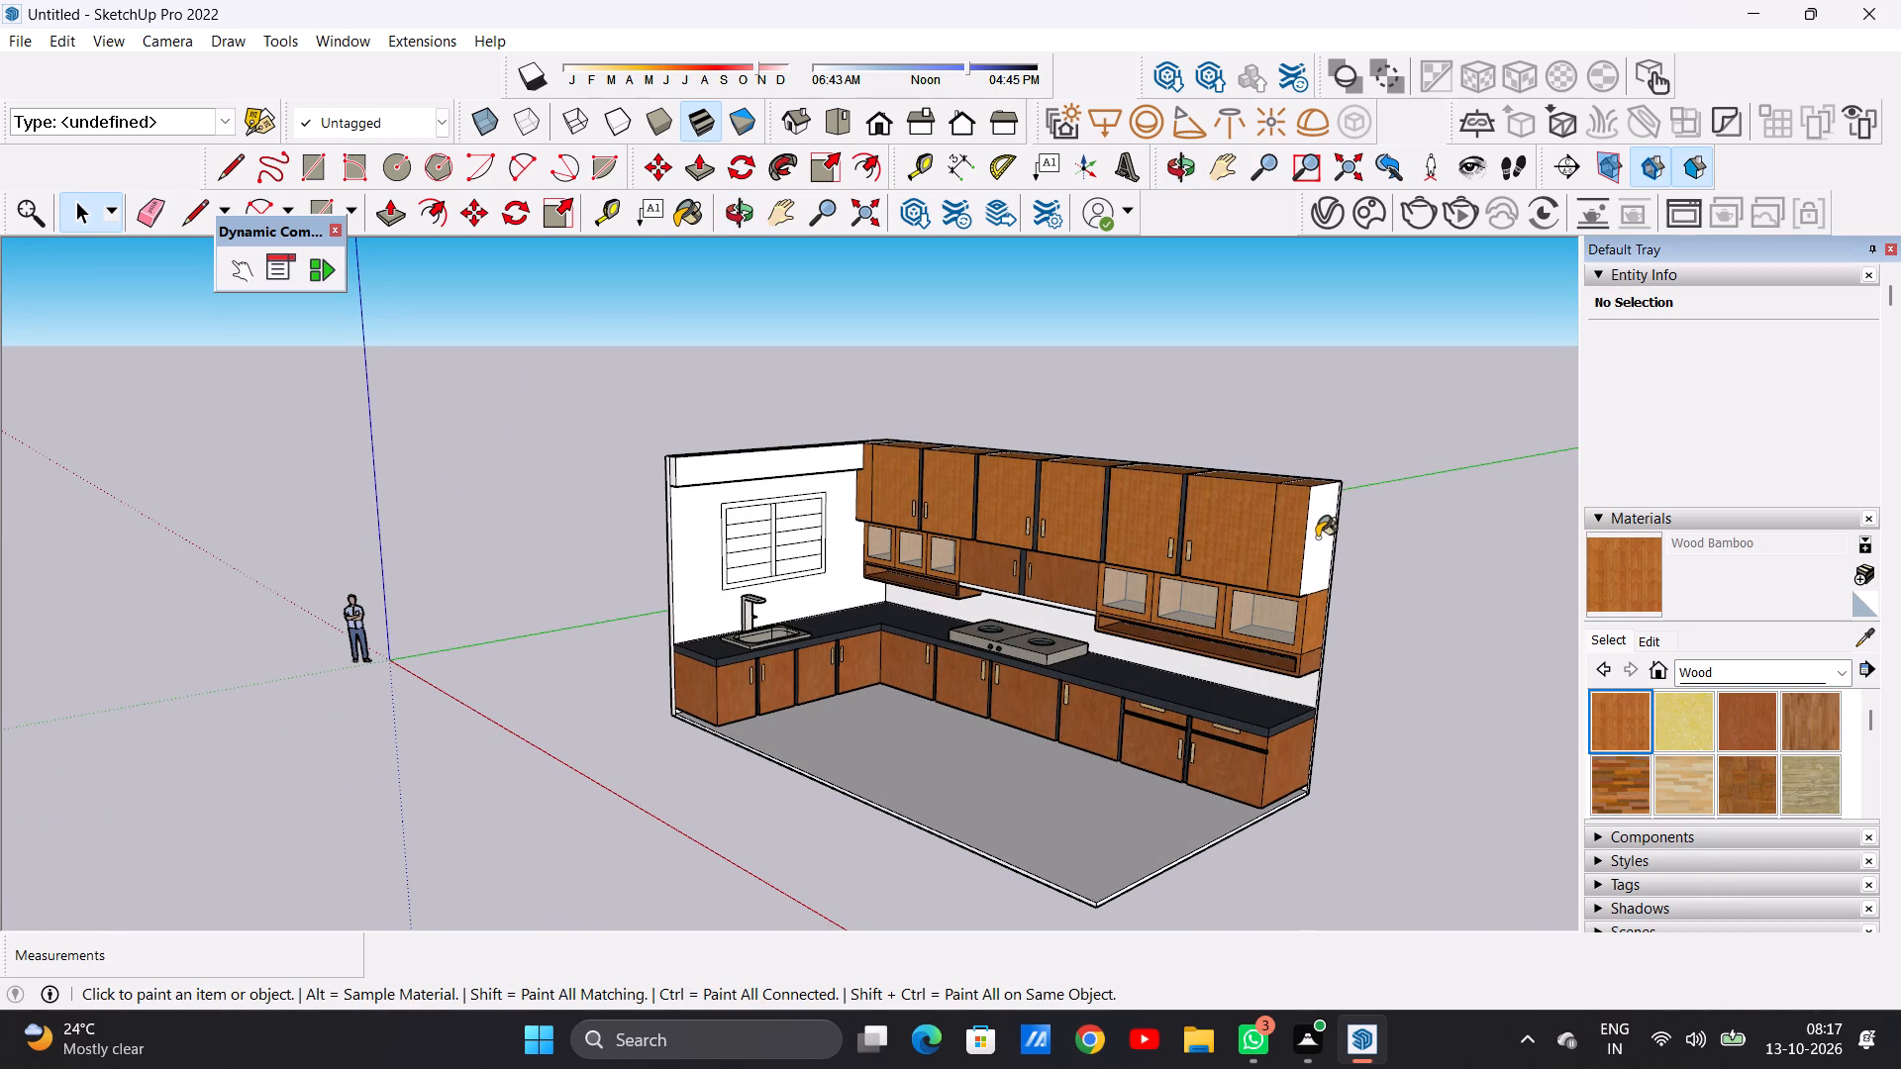
pyautogui.click(1317, 537)
# Examine the kitchen from several angles, focusing on the unpainted window wall above the sink.
pyautogui.scroll(-6, 1342, 525)
pyautogui.moveTo(1381, 542); pyautogui.dragTo(1278, 553, button='middle')
pyautogui.scroll(-3, 1266, 563)
pyautogui.scroll(7, 1208, 668)
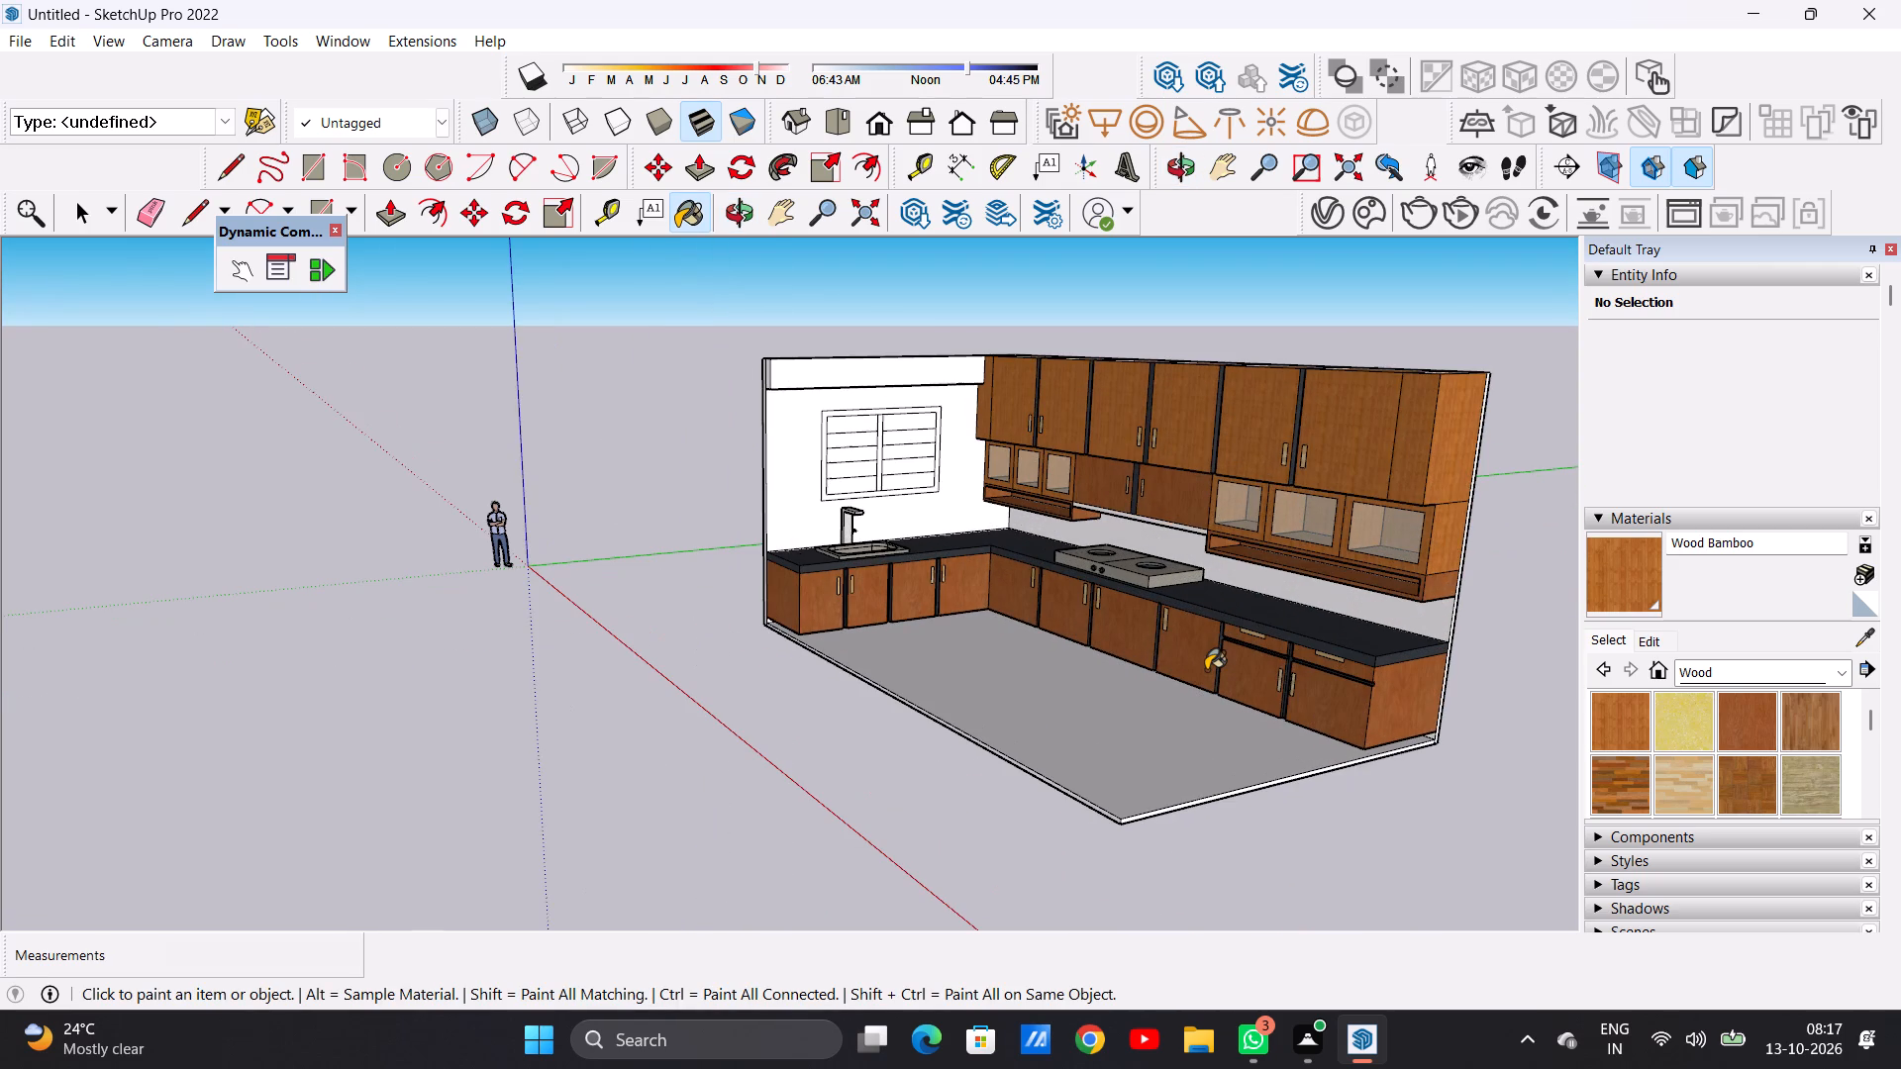
pyautogui.scroll(-7, 1134, 580)
pyautogui.moveTo(1079, 578); pyautogui.dragTo(1191, 484, button='middle')
pyautogui.scroll(12, 1042, 498)
pyautogui.moveTo(887, 544); pyautogui.dragTo(899, 646, button='middle')
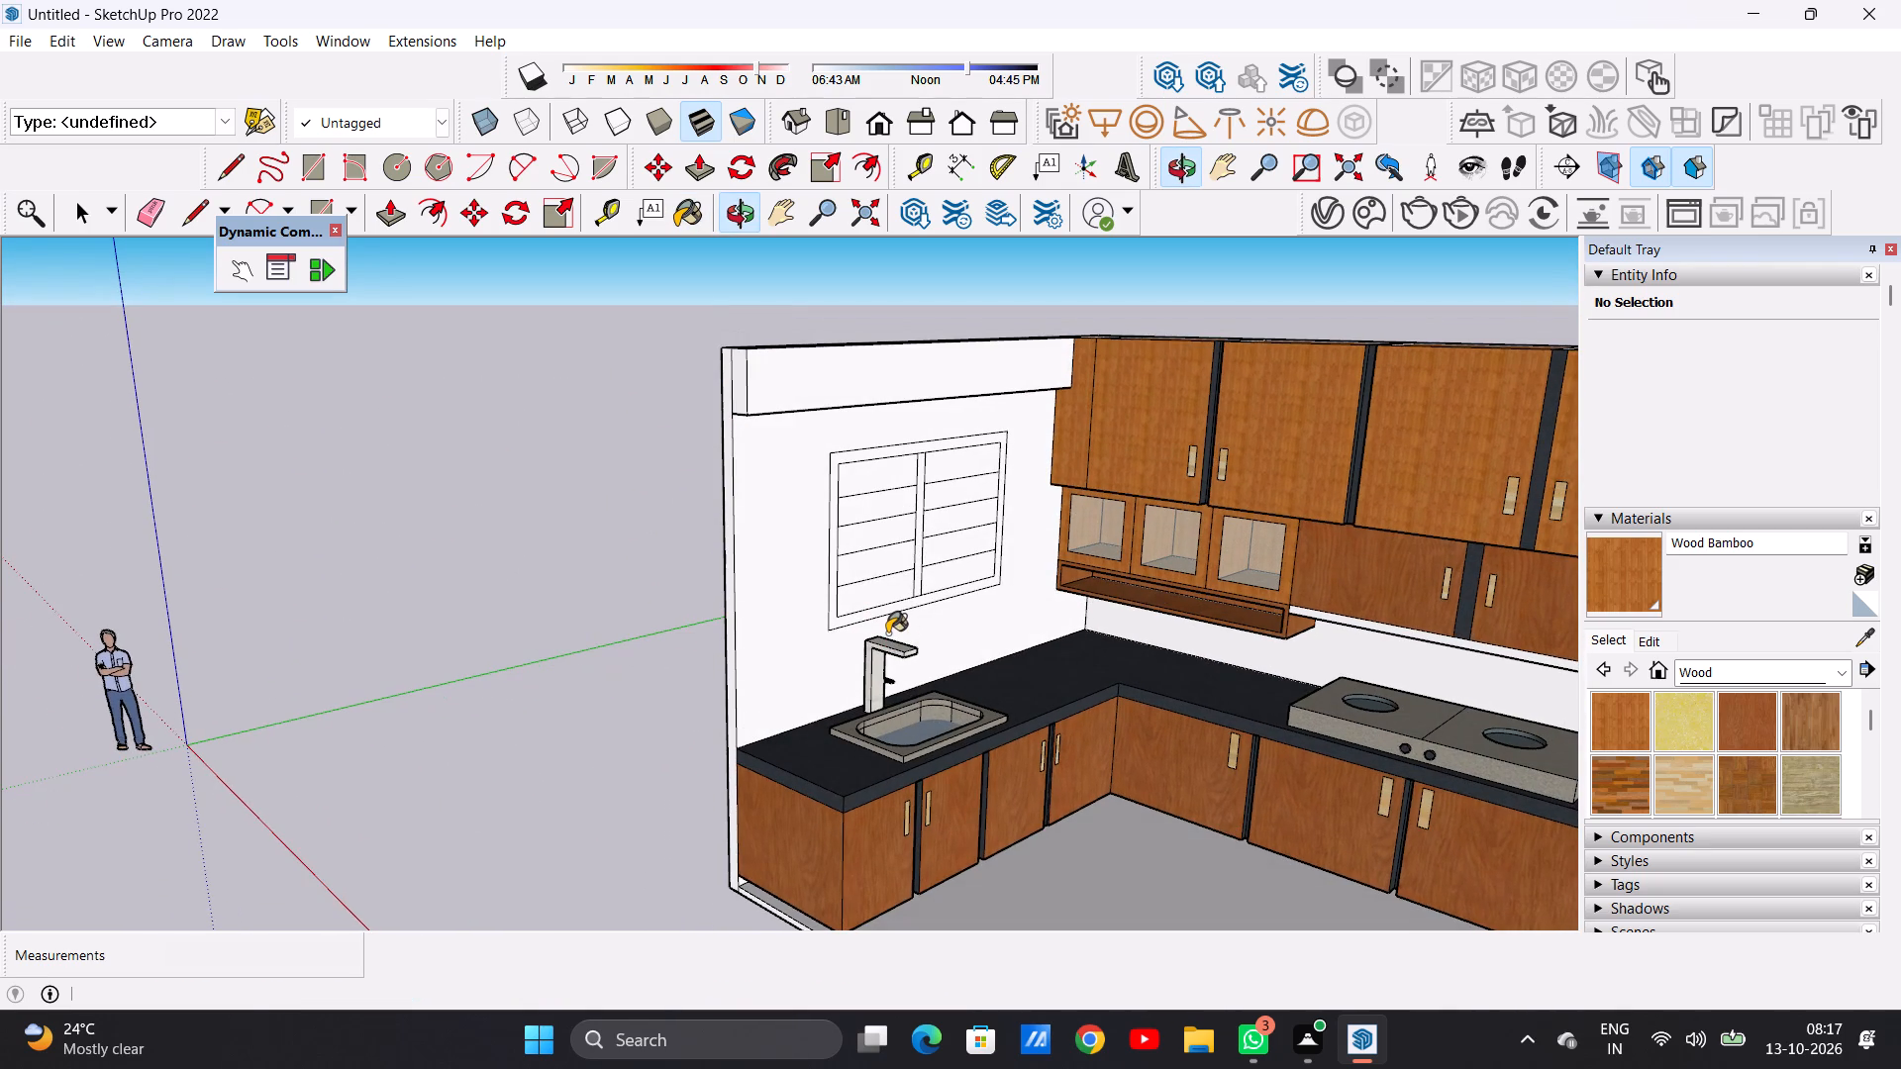
pyautogui.press('space')
pyautogui.scroll(-3, 811, 518)
pyautogui.scroll(1, 820, 517)
pyautogui.scroll(-1, 828, 517)
pyautogui.moveTo(1104, 478); pyautogui.dragTo(851, 517, button='middle')
pyautogui.scroll(1, 894, 513)
pyautogui.scroll(-1, 896, 511)
pyautogui.scroll(4, 896, 511)
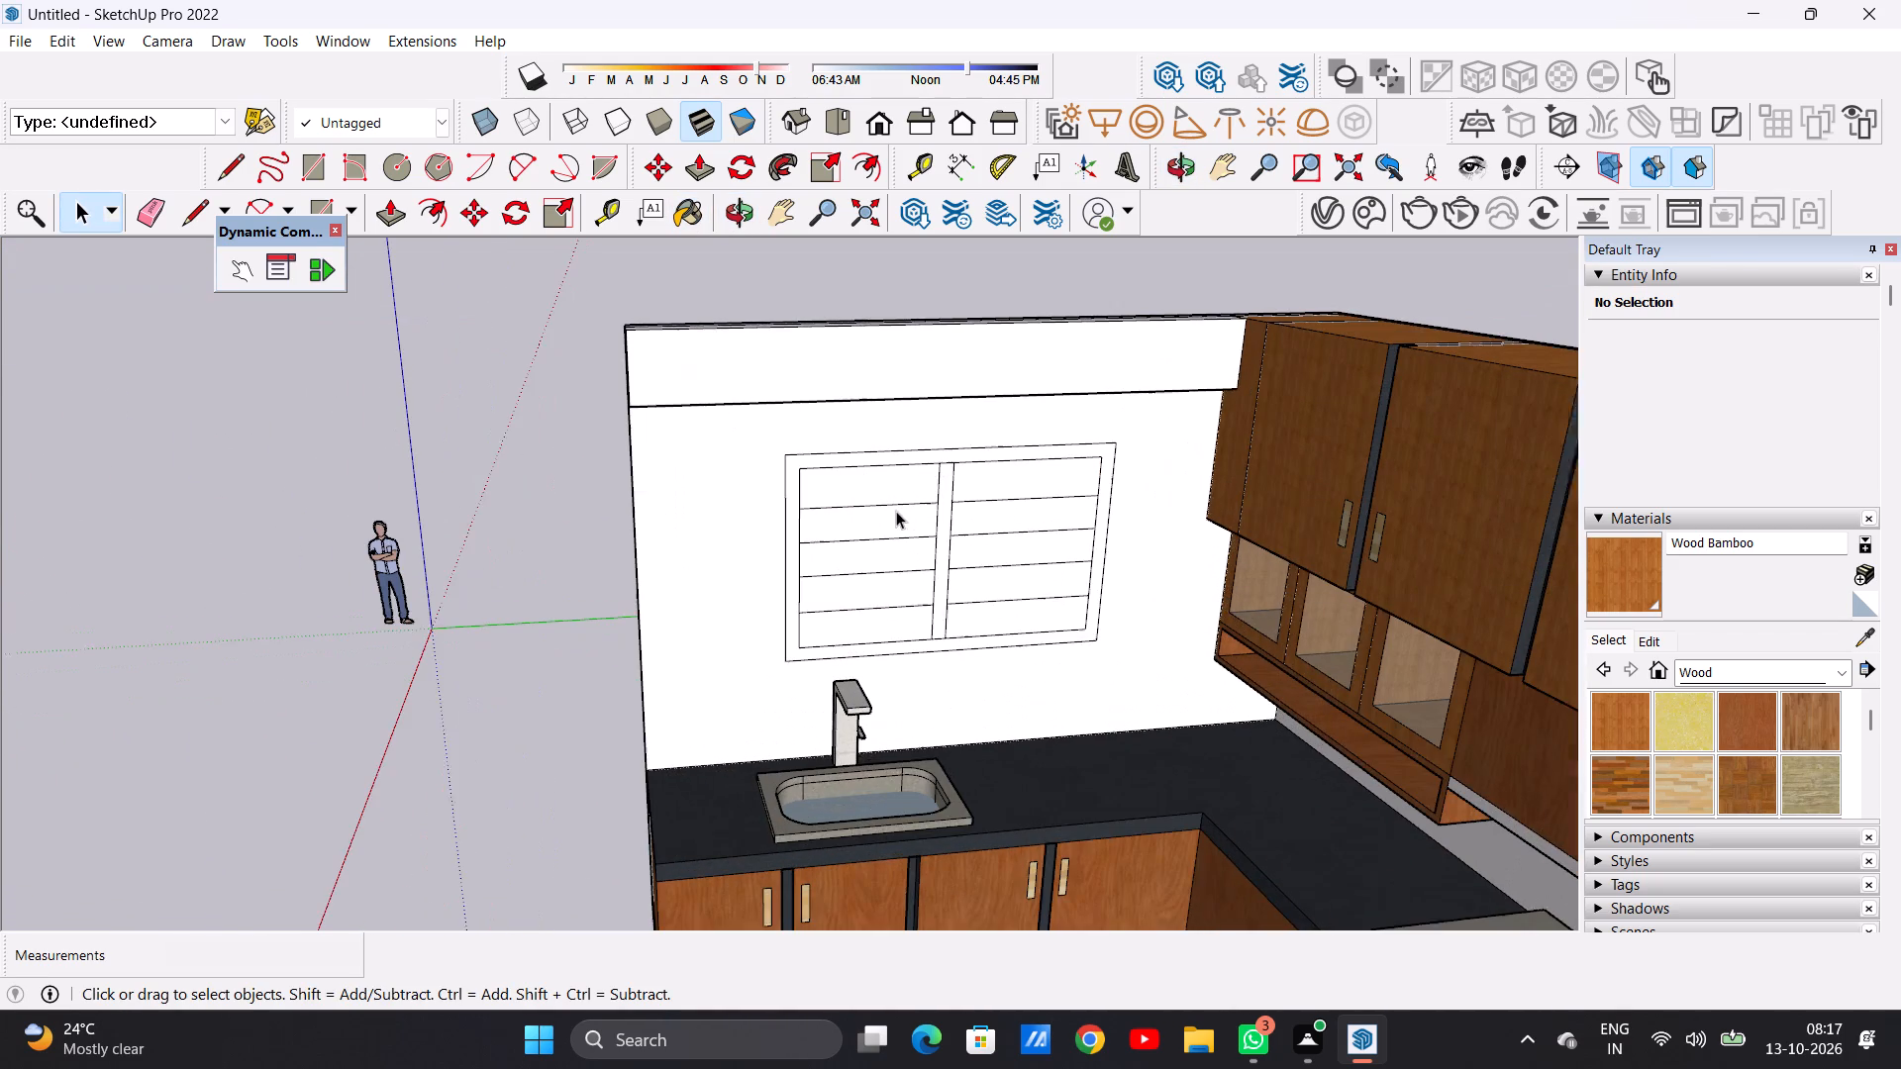
pyautogui.scroll(-1, 896, 511)
pyautogui.scroll(1, 896, 511)
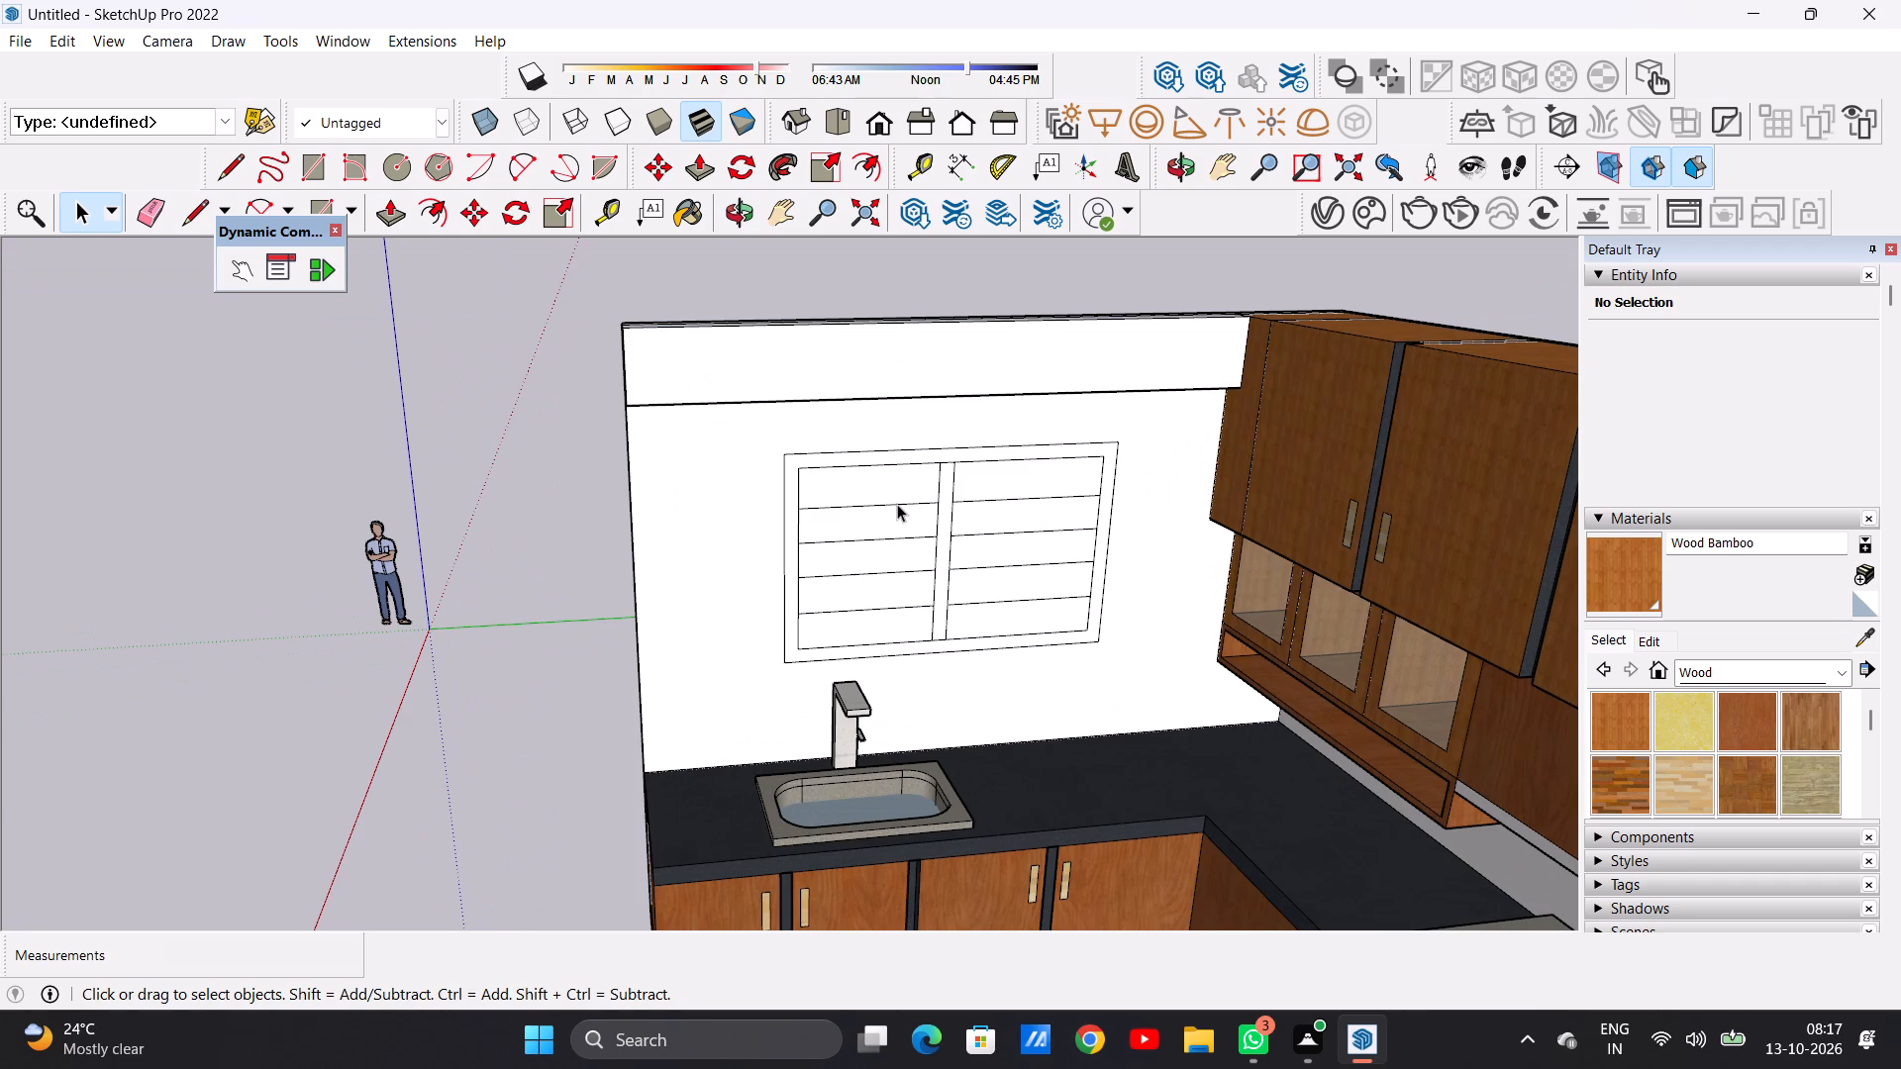
pyautogui.scroll(-3, 827, 425)
pyautogui.moveTo(757, 429); pyautogui.dragTo(1139, 403, button='middle')
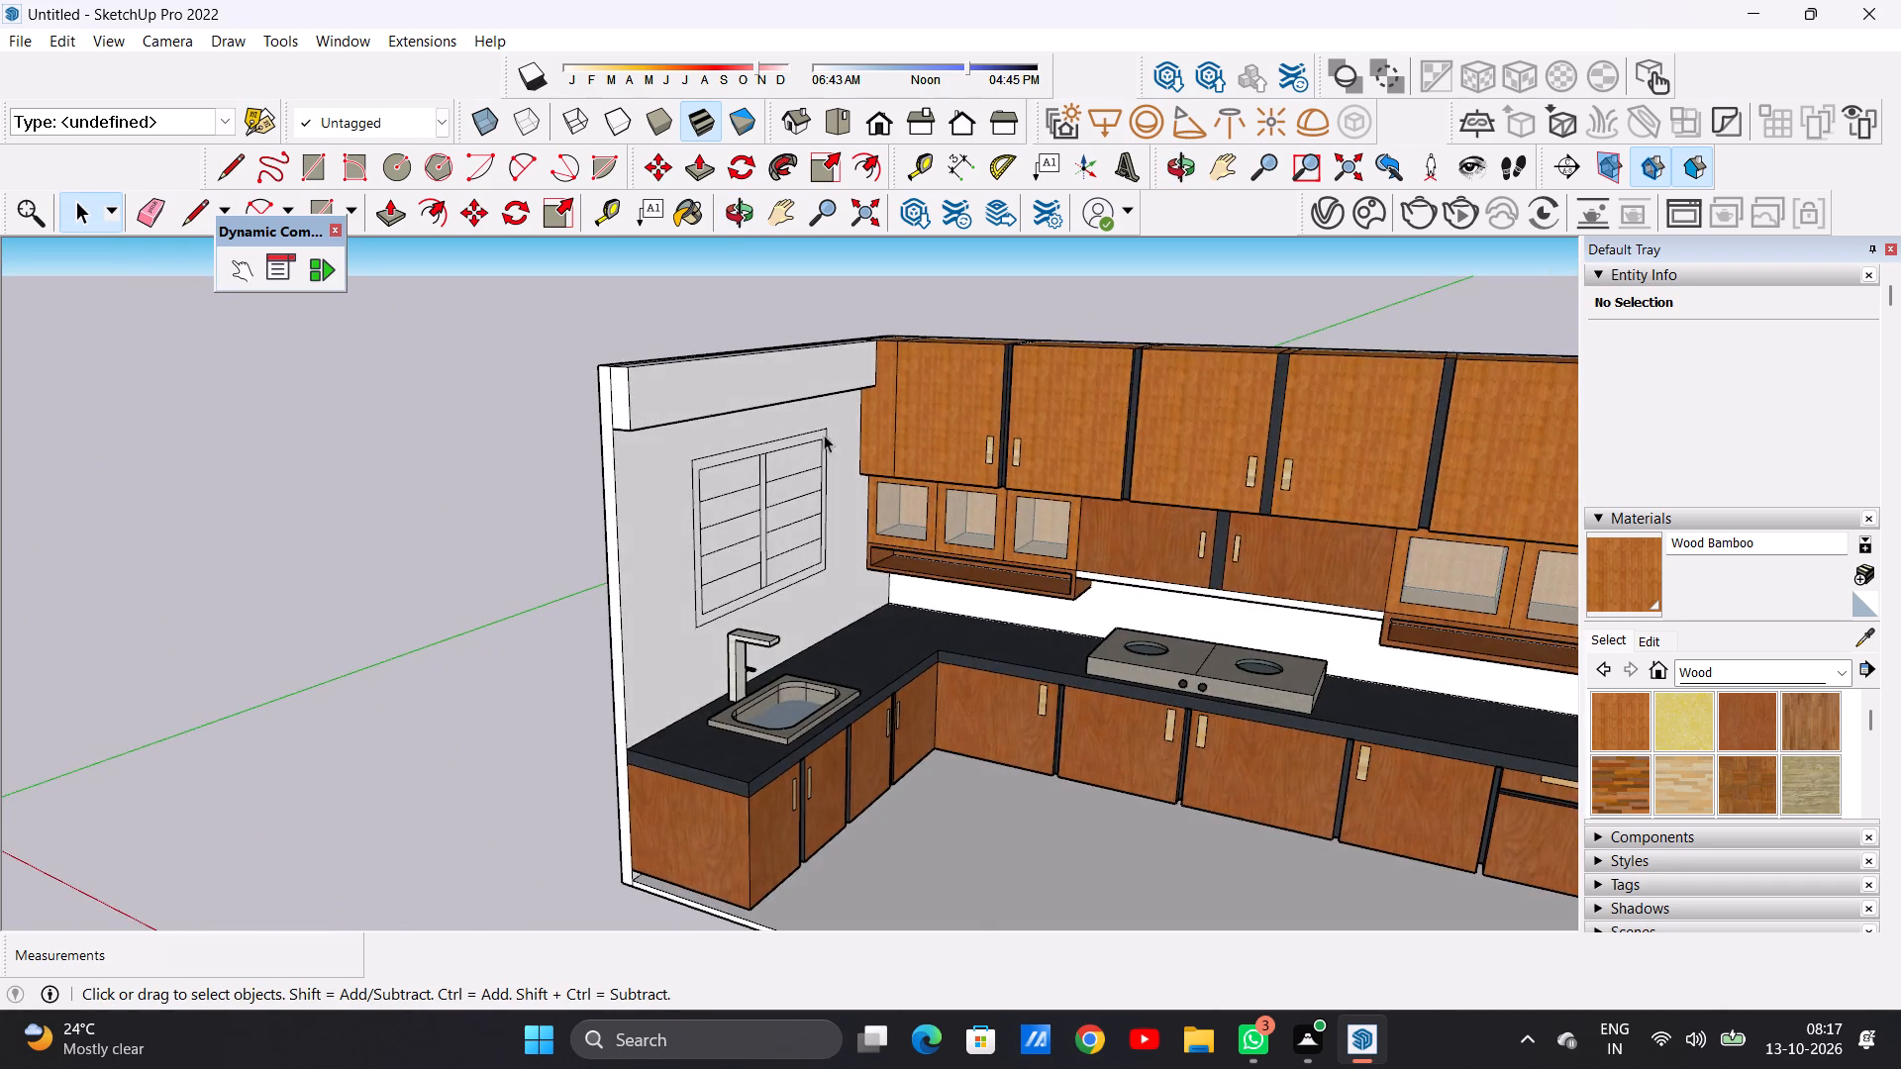
pyautogui.scroll(3, 814, 437)
pyautogui.scroll(-1, 767, 442)
pyautogui.scroll(7, 759, 444)
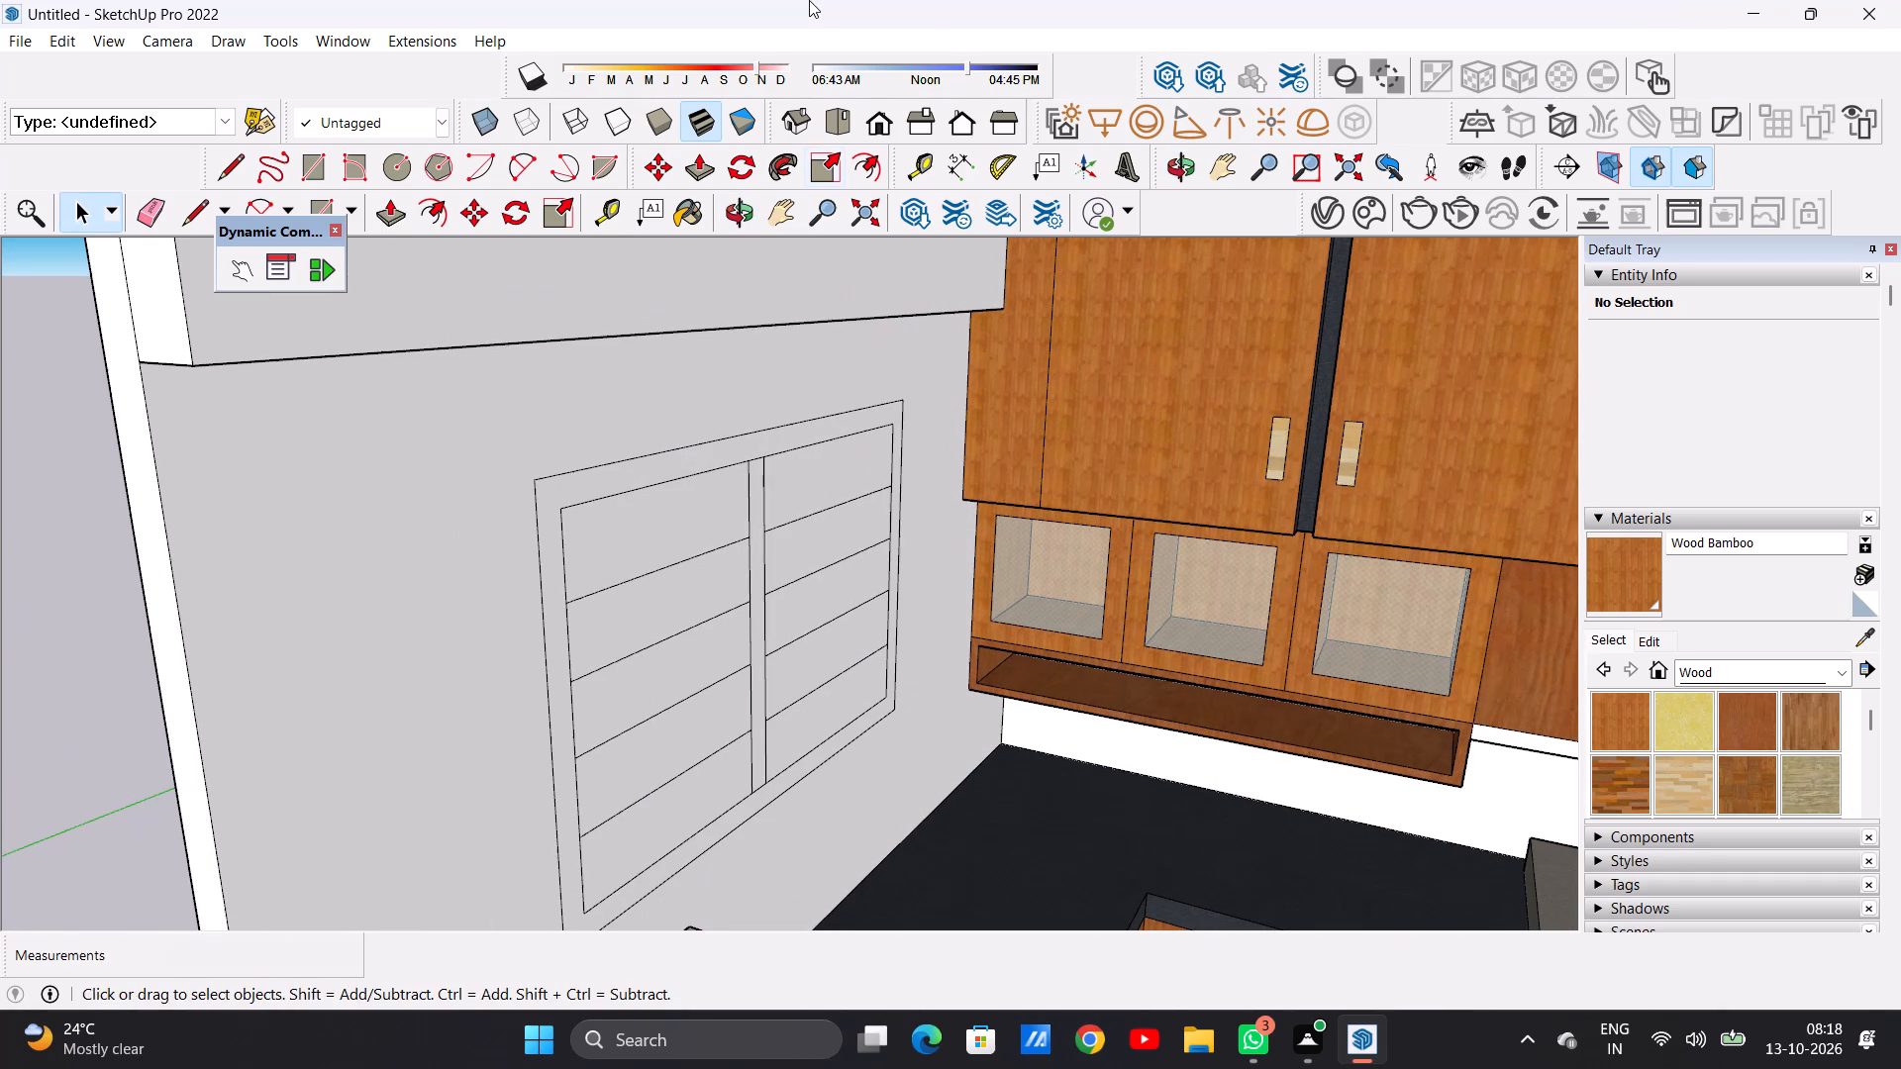
pyautogui.scroll(-5, 683, 570)
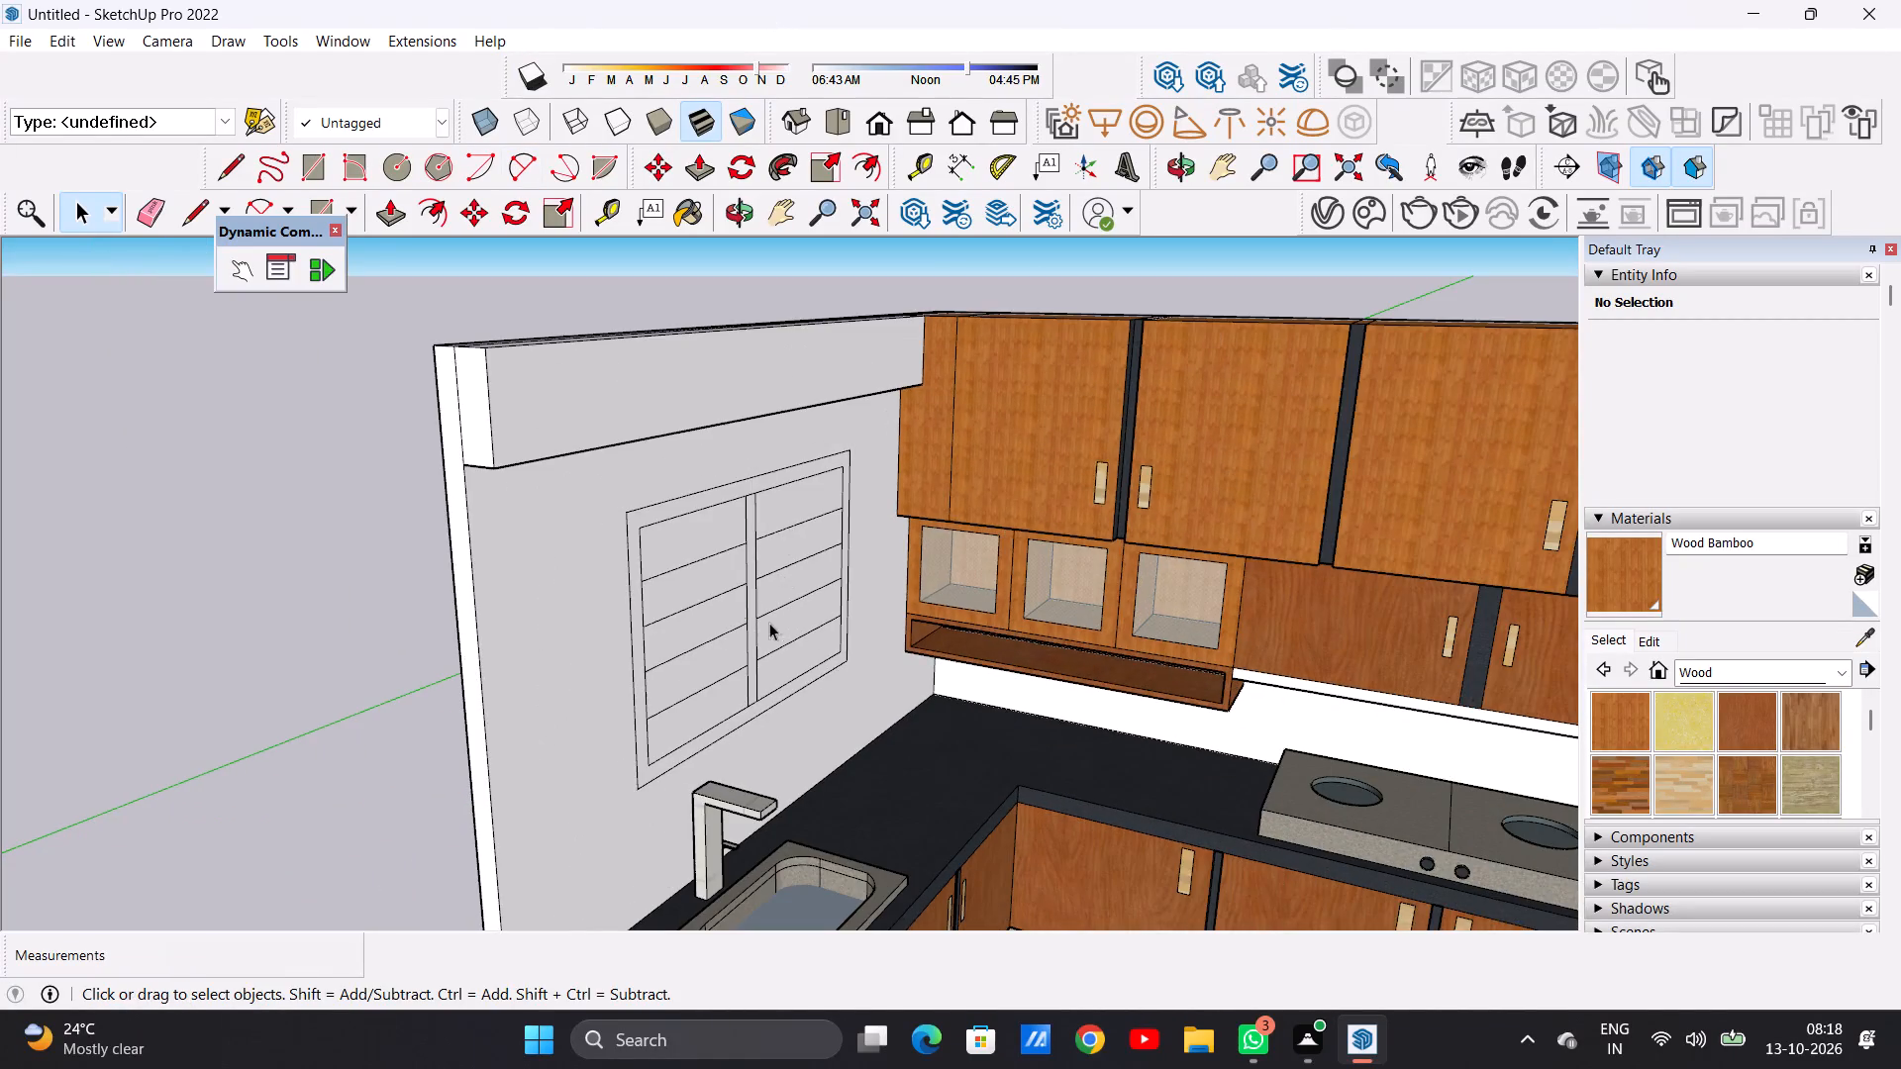
pyautogui.moveTo(753, 621); pyautogui.dragTo(658, 563, button='middle')
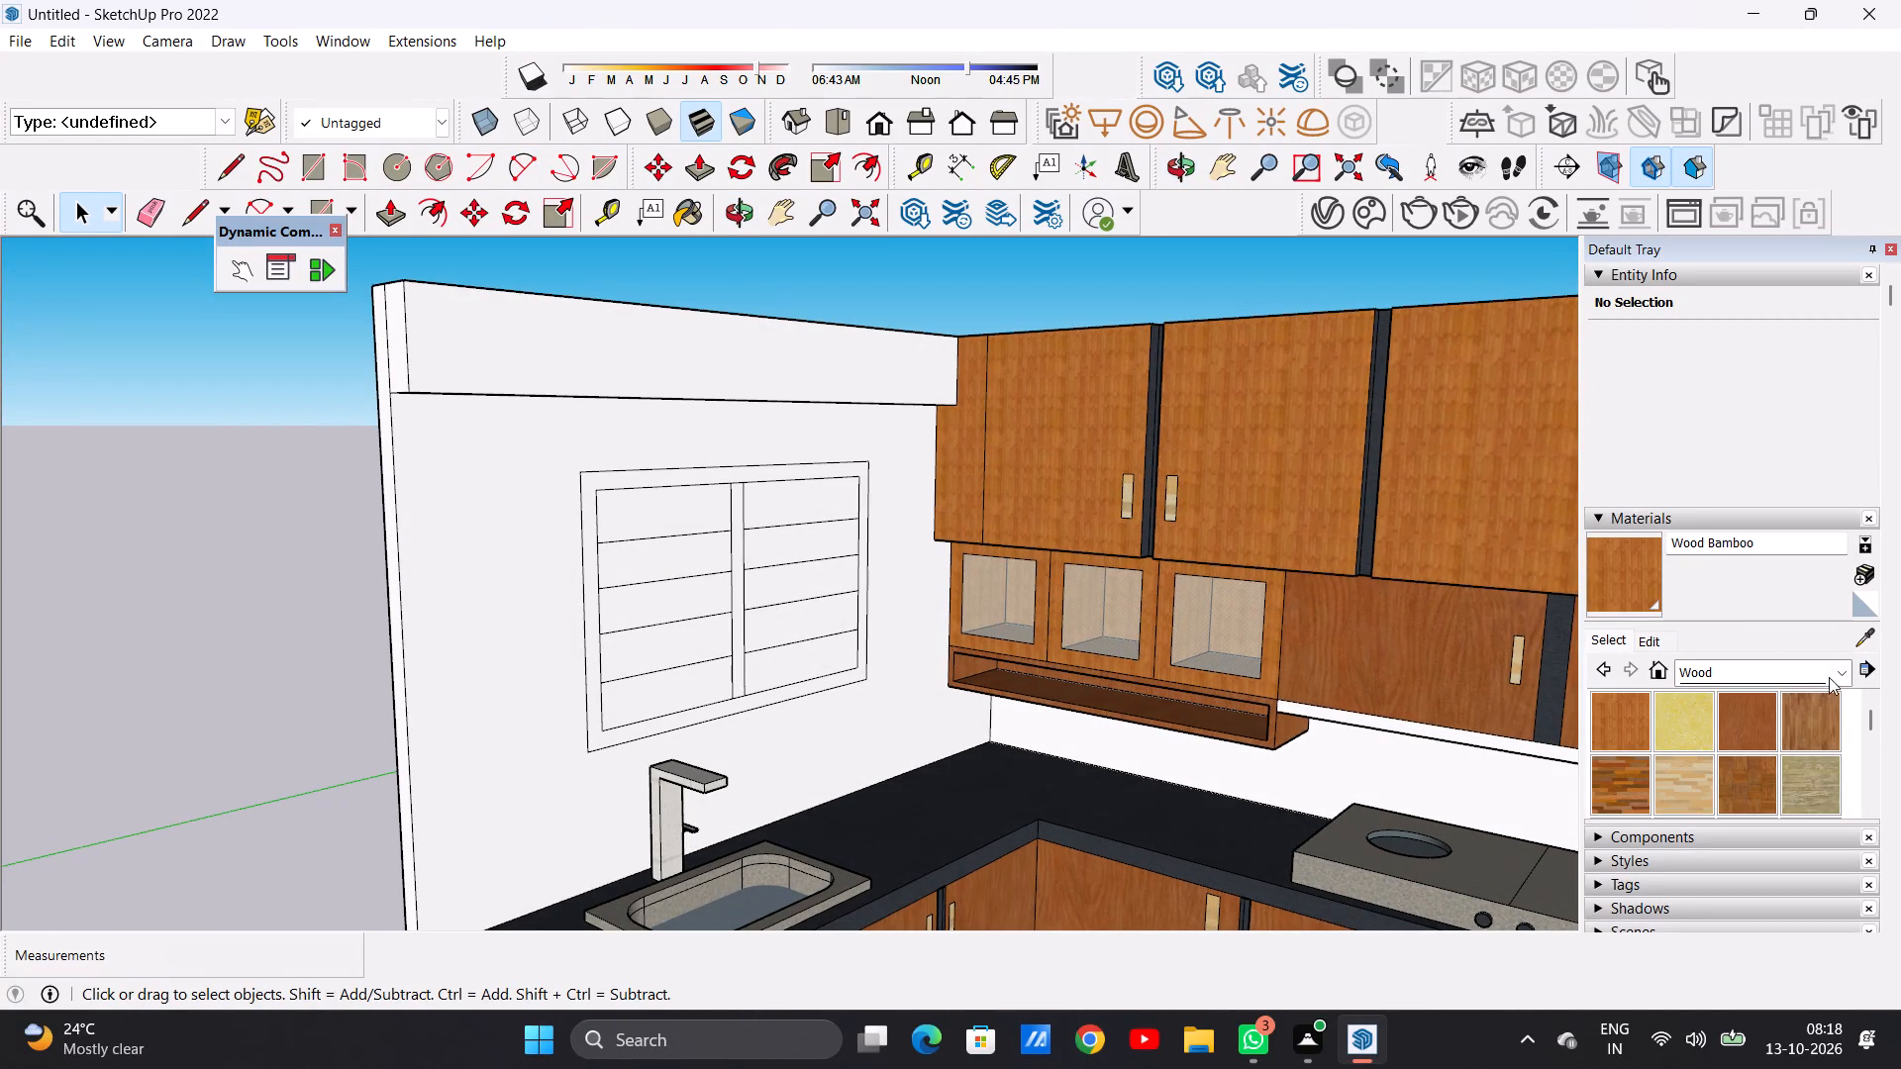
# Paint the window's outer frame and central mullion with Quartz Light Brown from the Synthetic Surfaces materials.
pyautogui.click(1842, 676)
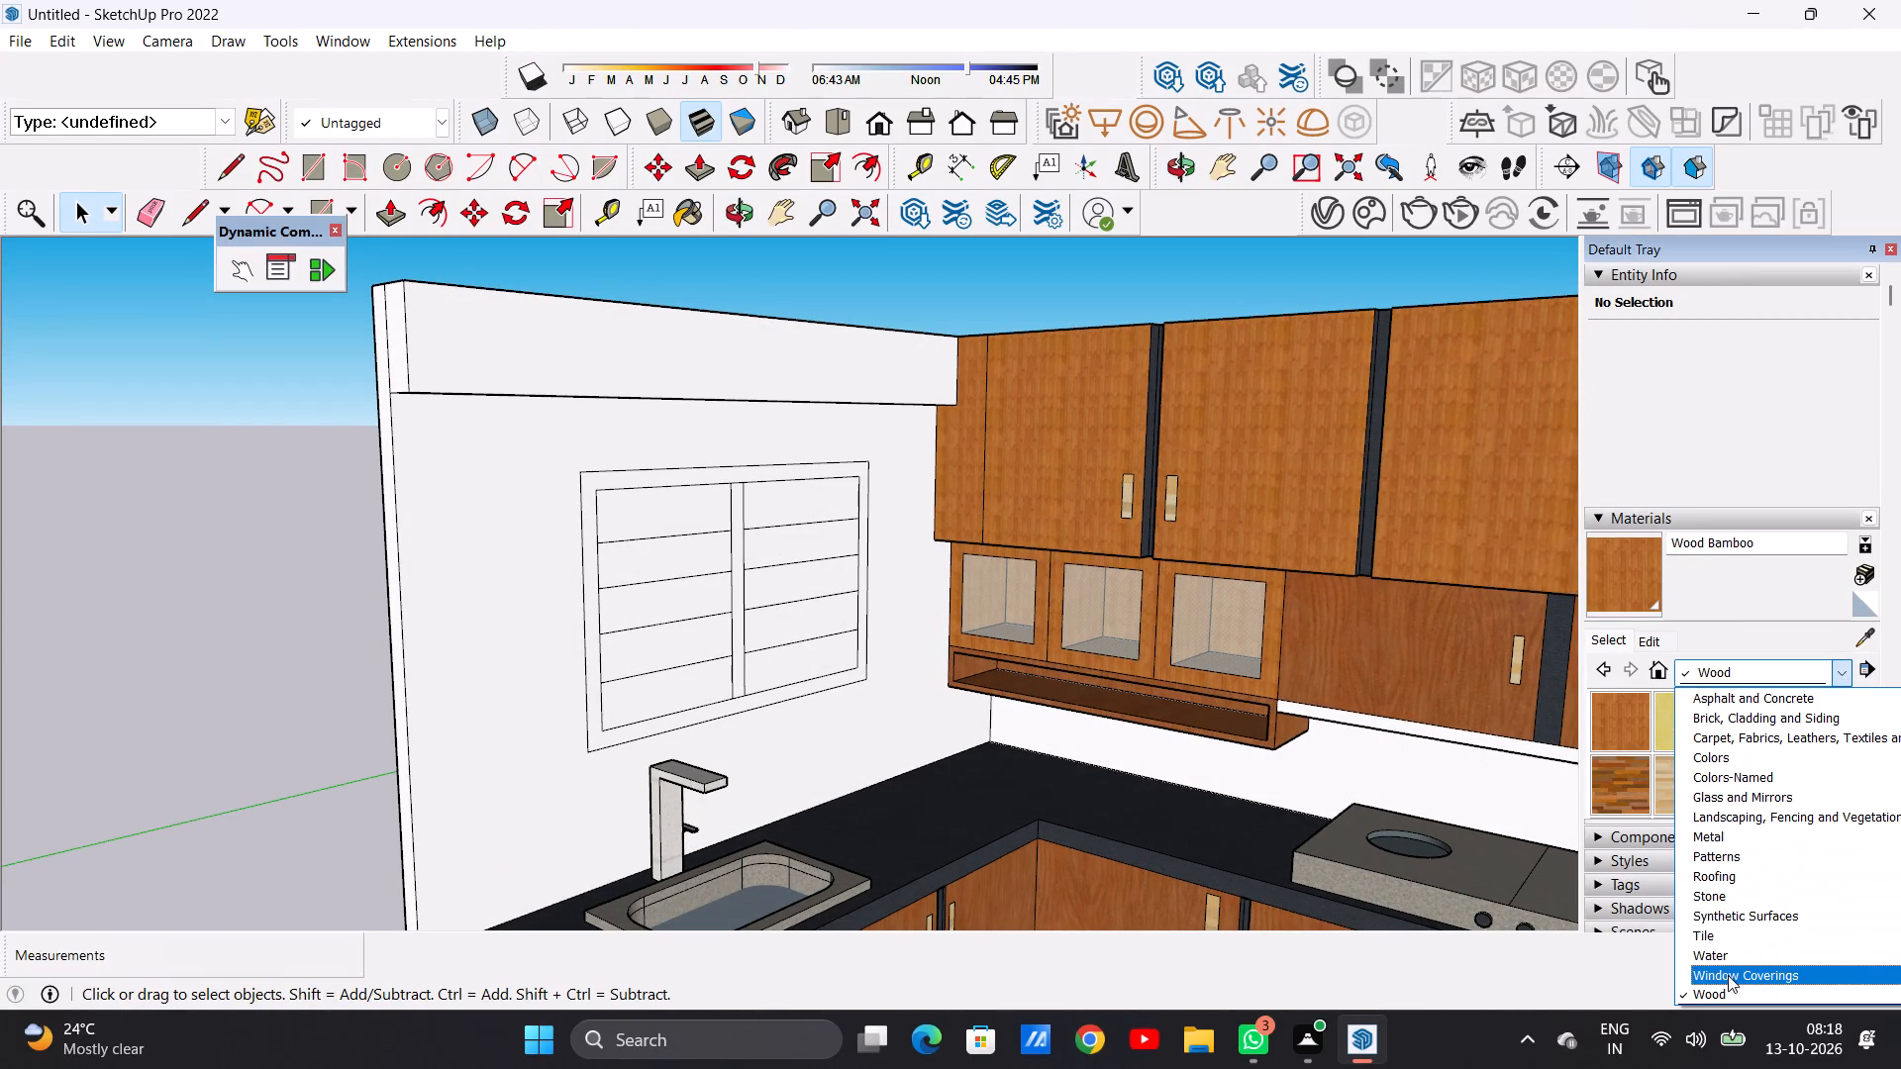
pyautogui.click(1740, 913)
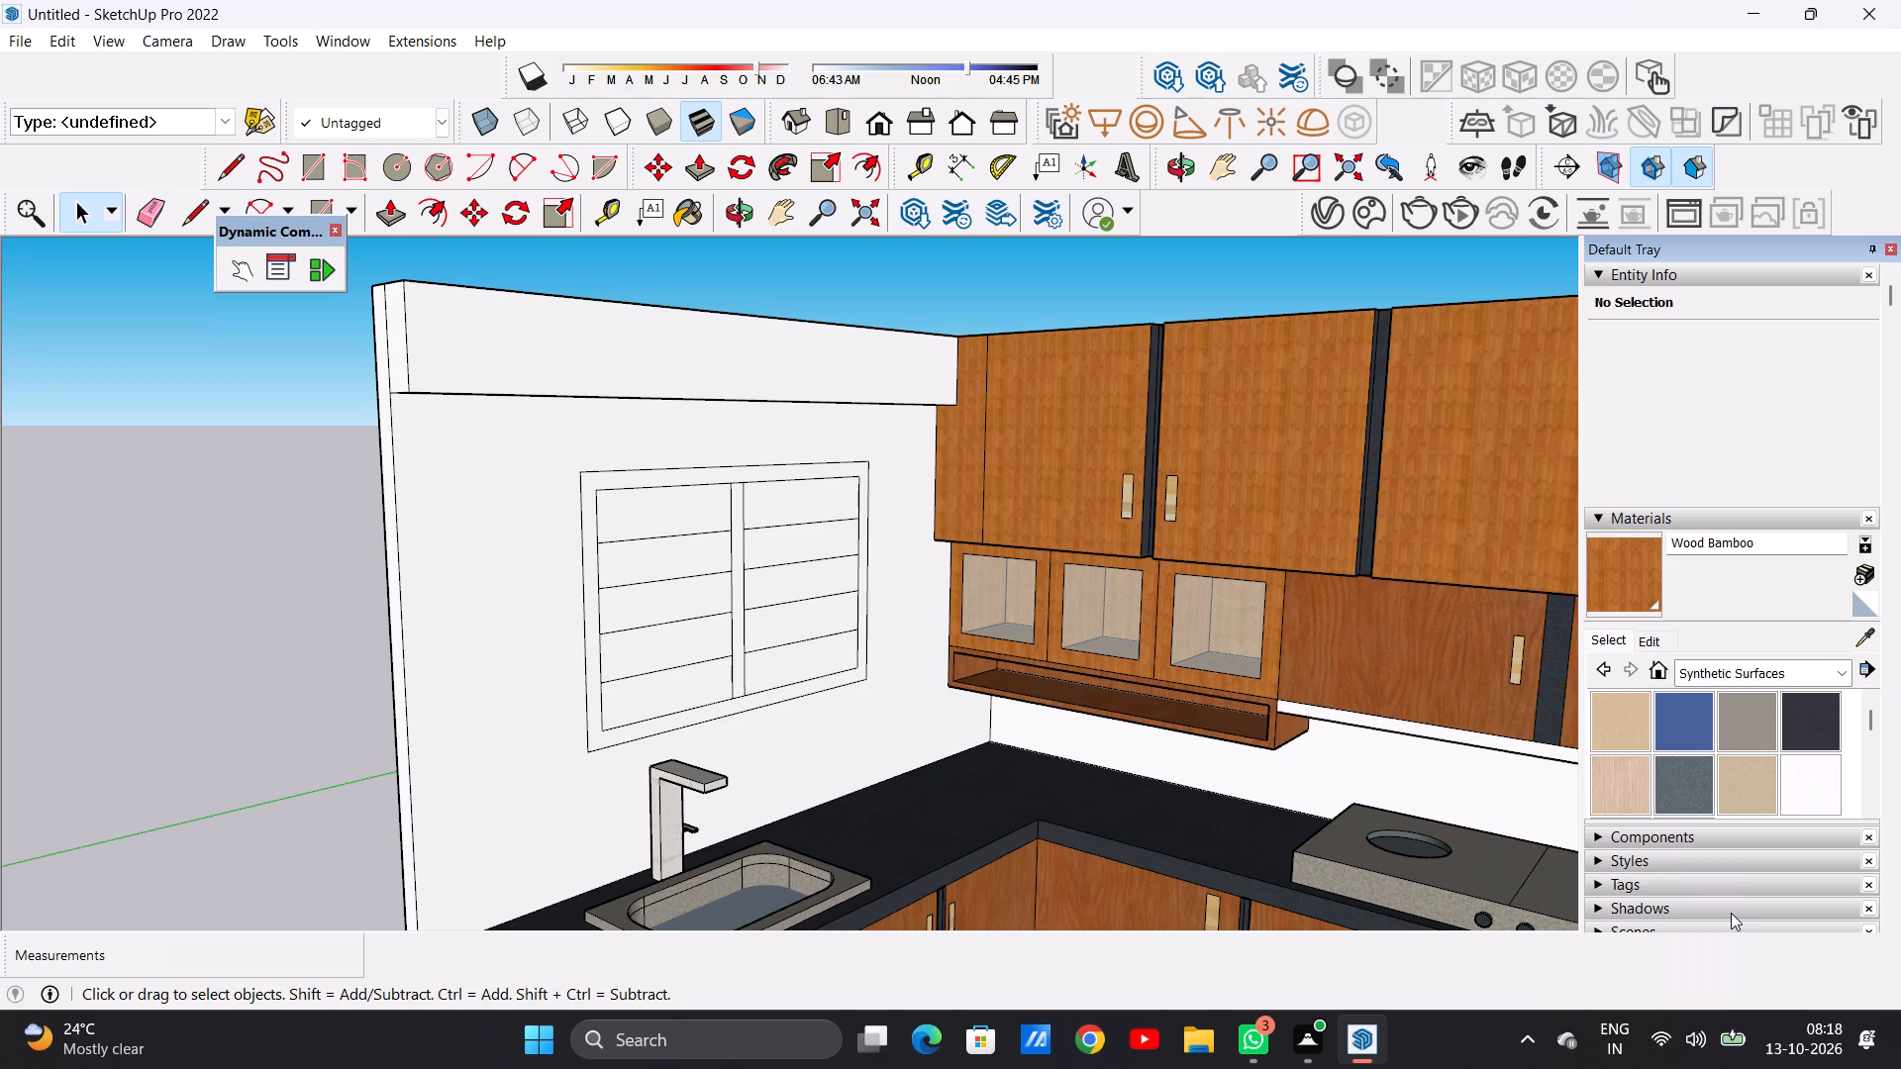
pyautogui.click(1736, 765)
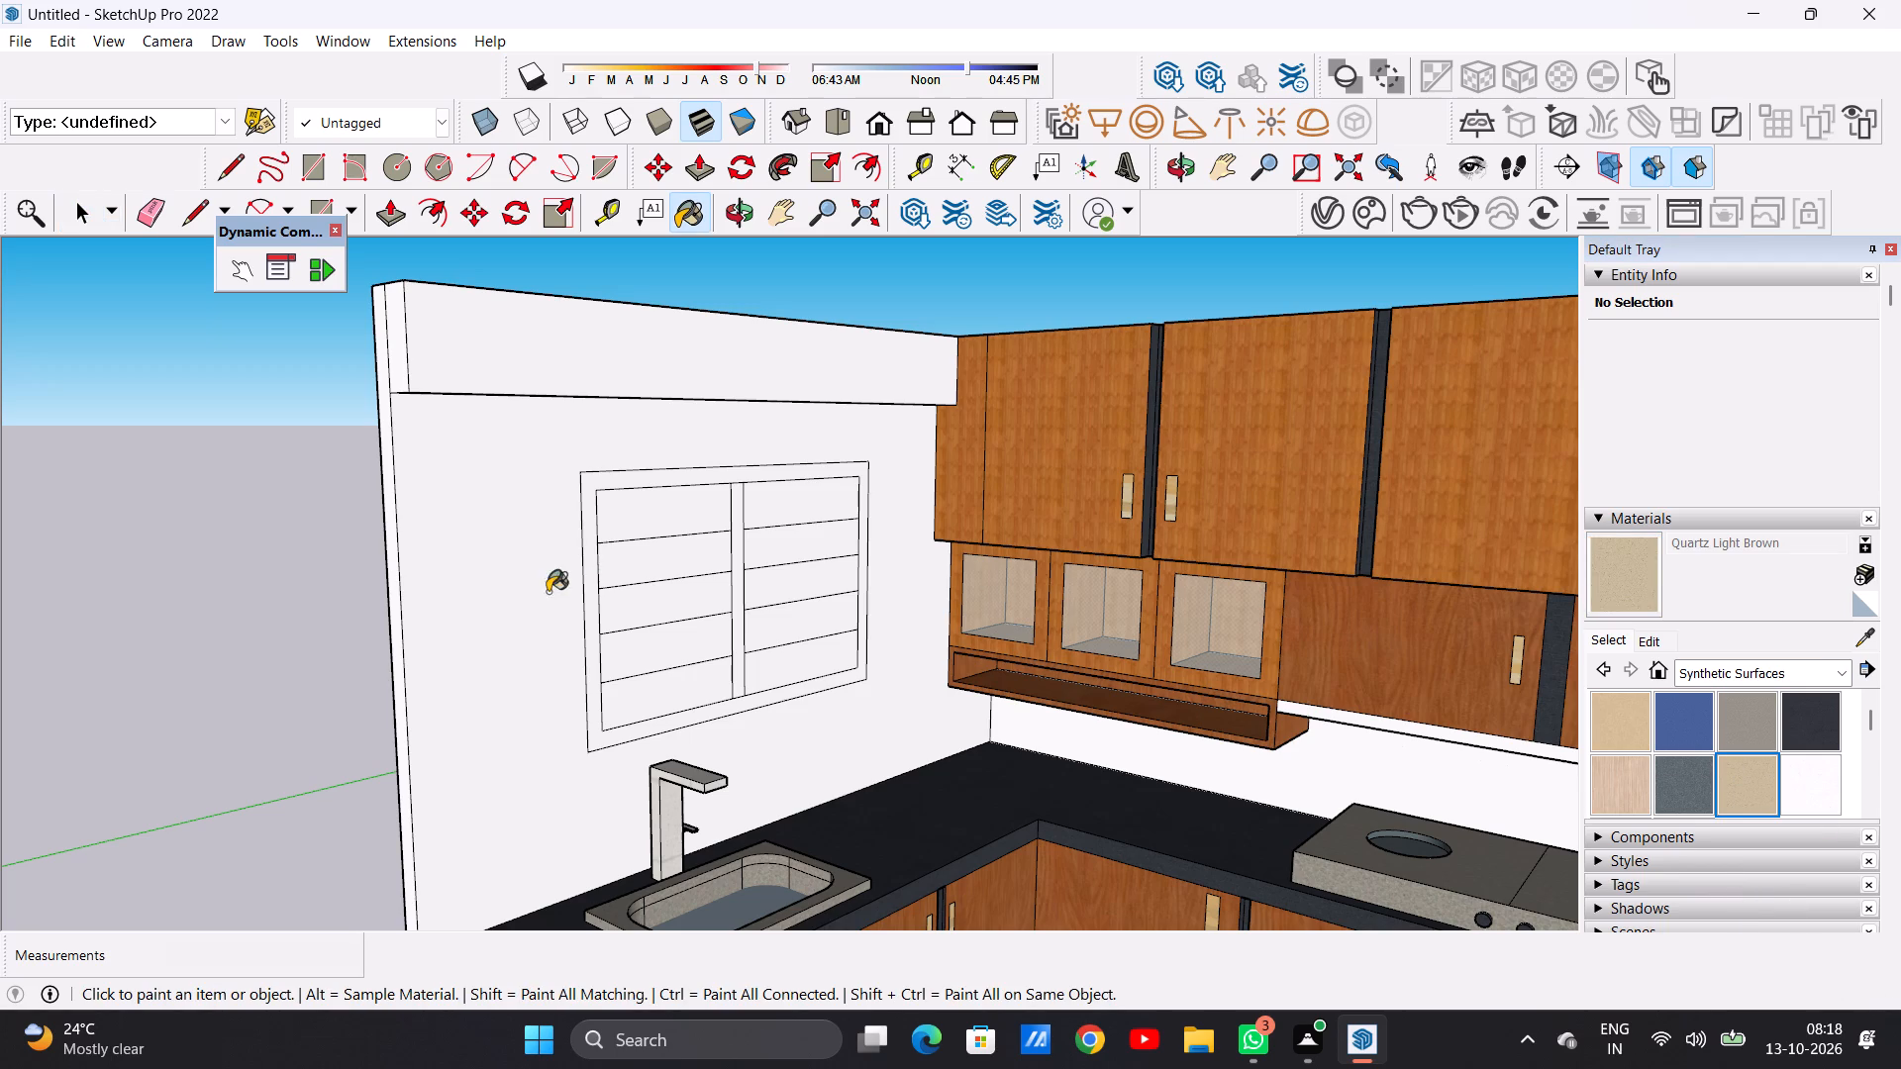
pyautogui.scroll(12, 577, 560)
pyautogui.click(598, 569)
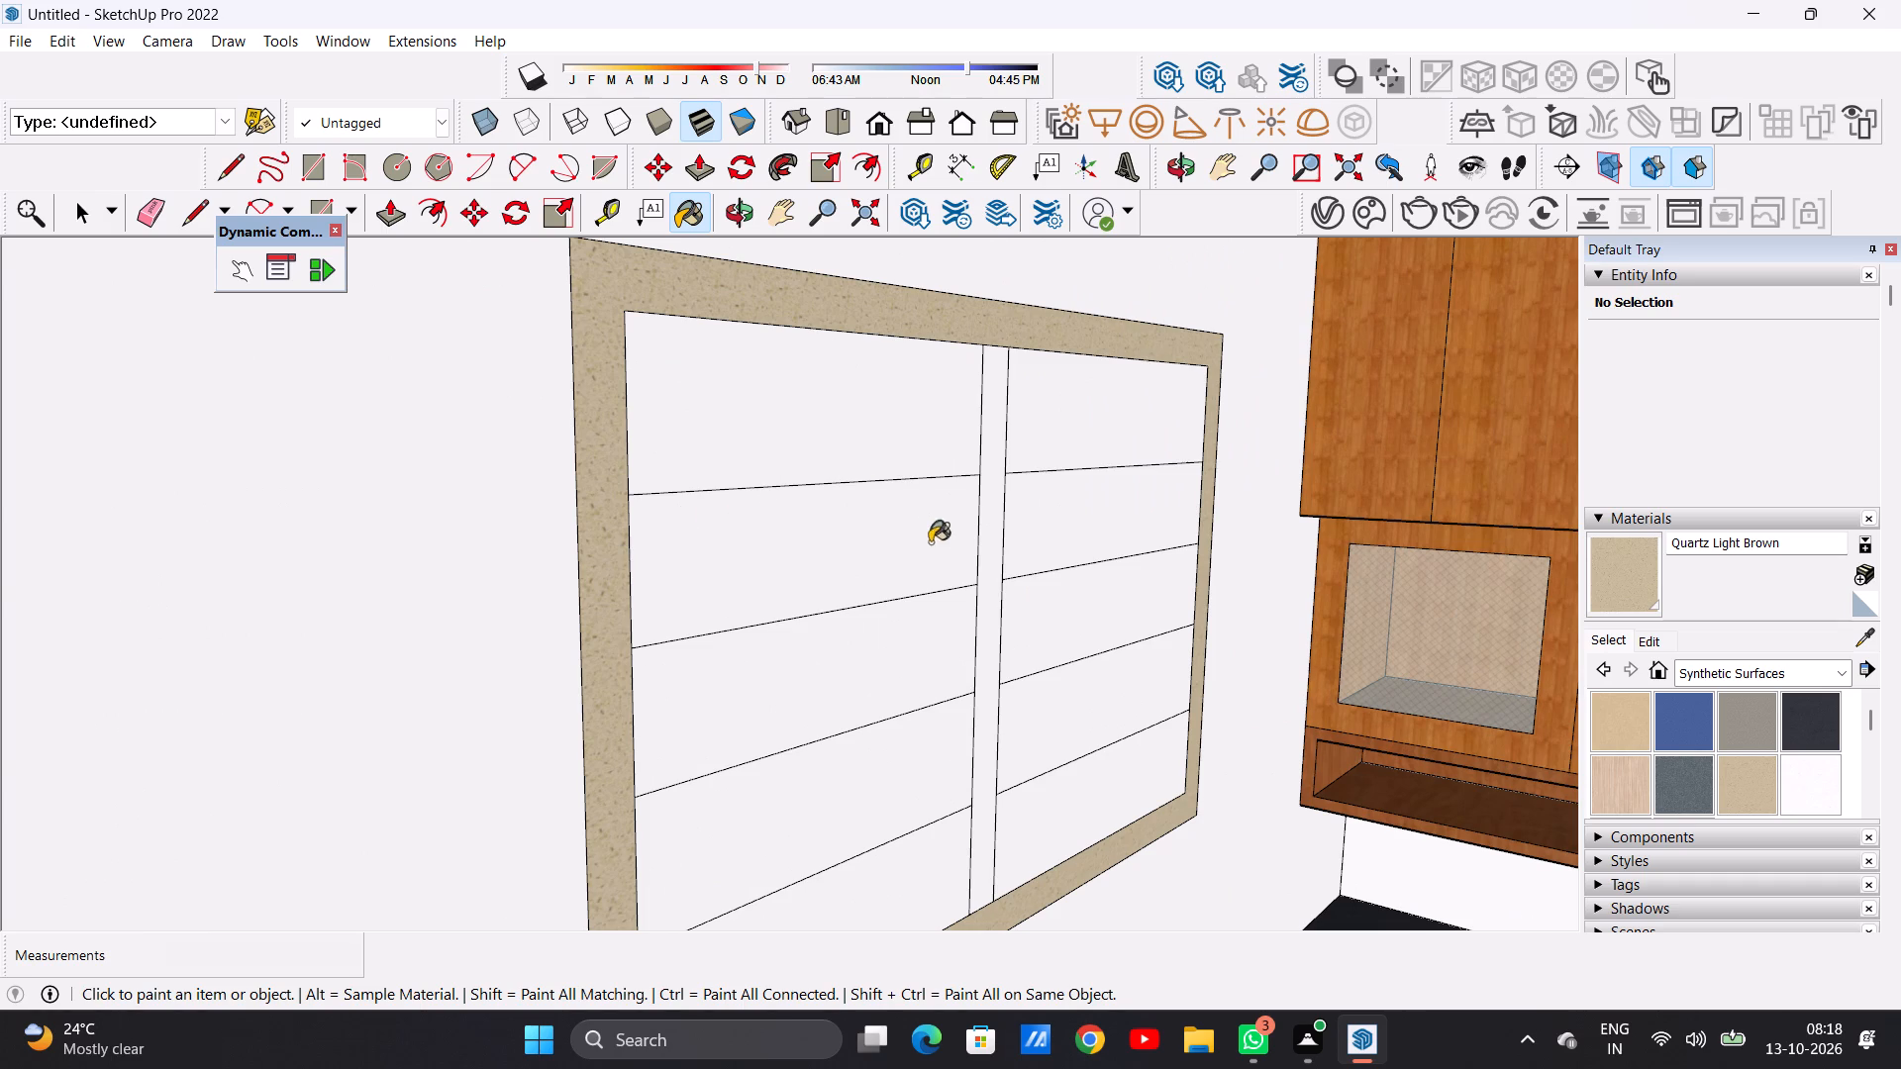
pyautogui.click(988, 550)
pyautogui.scroll(-10, 887, 524)
pyautogui.moveTo(838, 588); pyautogui.dragTo(778, 588, button='middle')
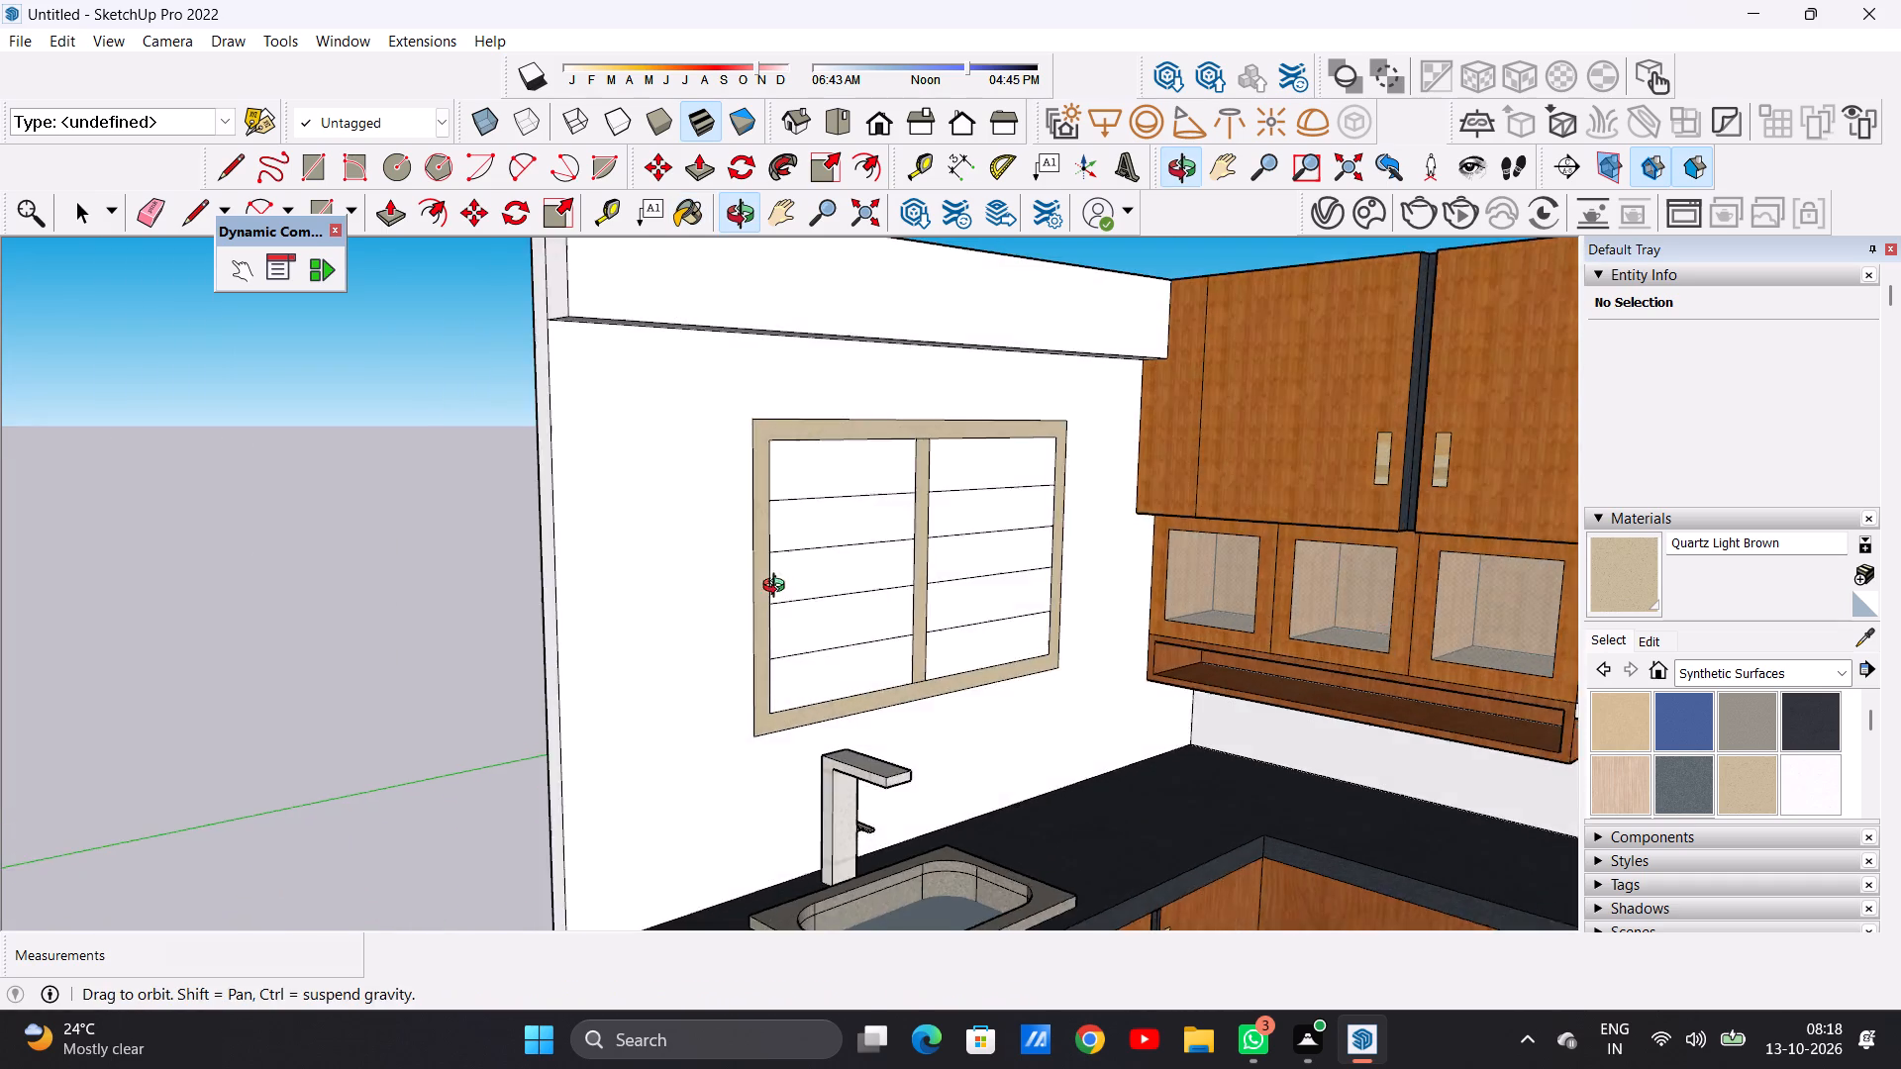
pyautogui.moveTo(778, 588); pyautogui.dragTo(902, 604, button='middle')
pyautogui.press('space')
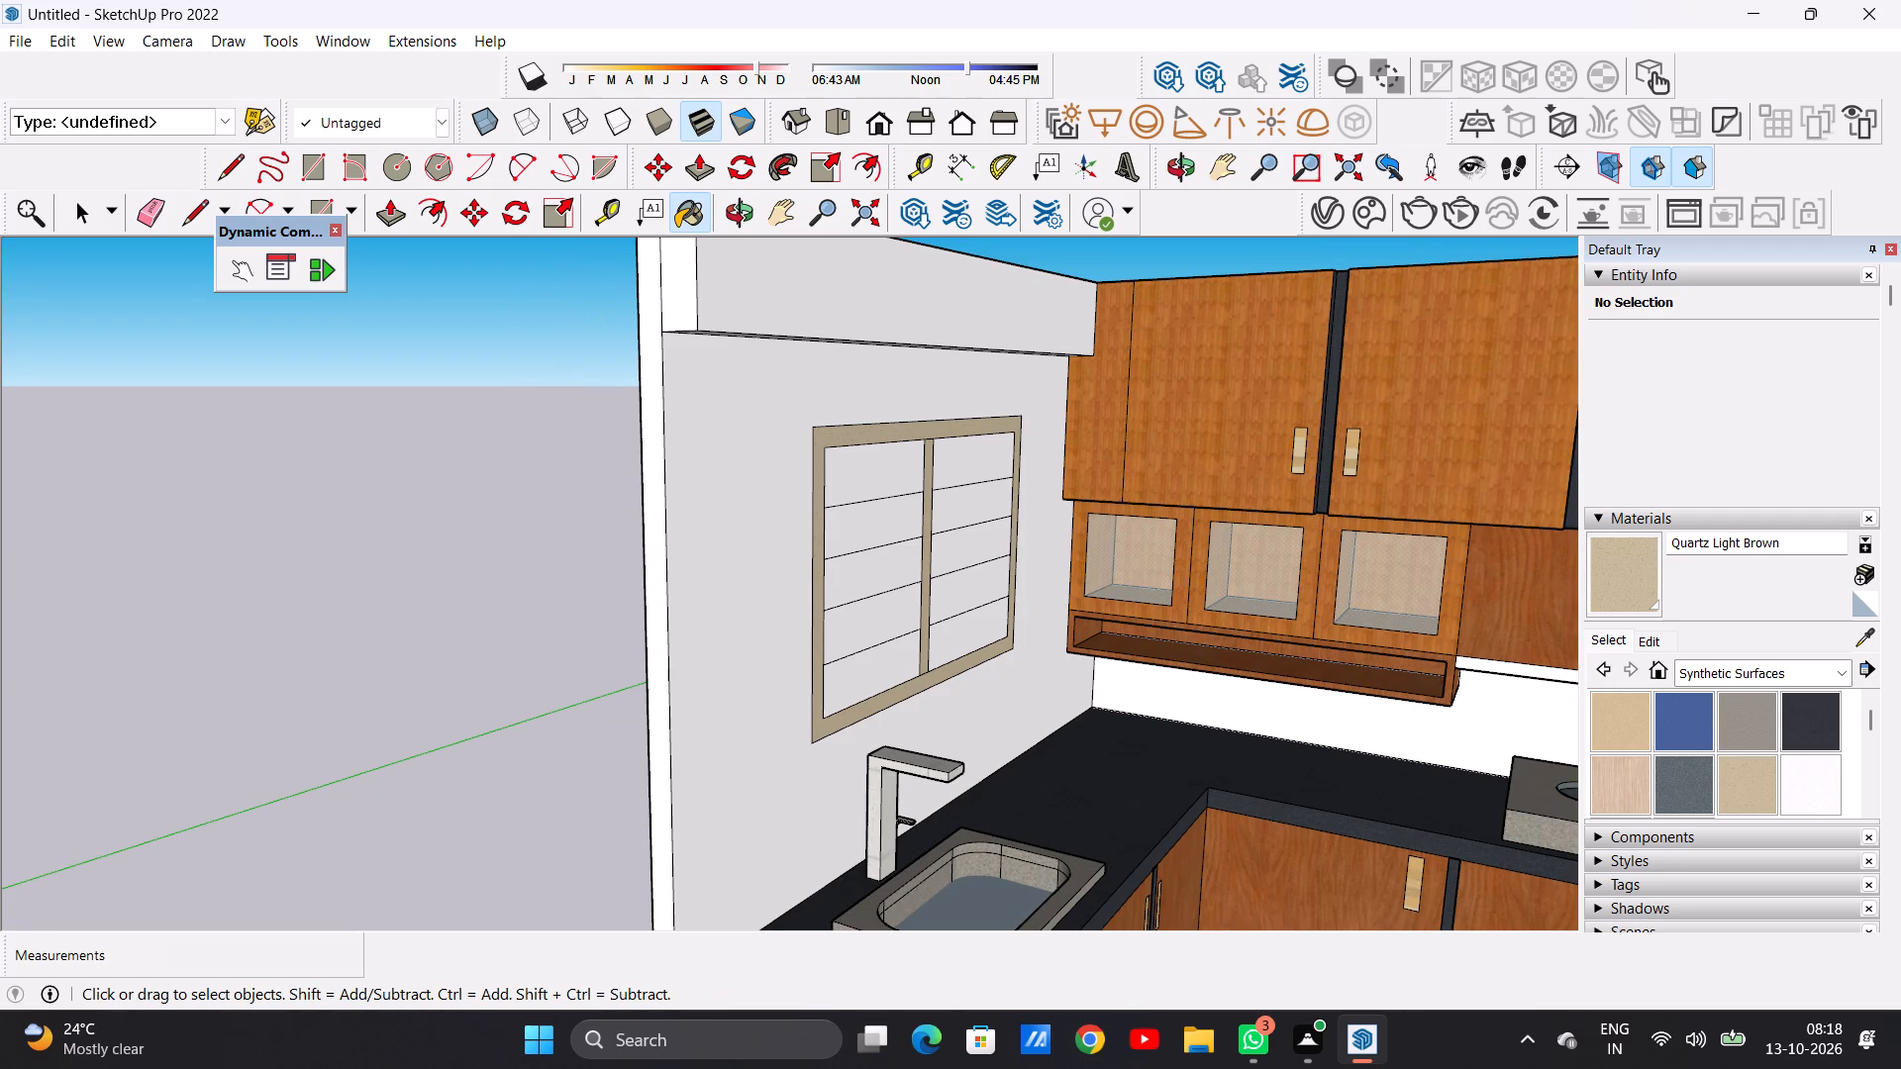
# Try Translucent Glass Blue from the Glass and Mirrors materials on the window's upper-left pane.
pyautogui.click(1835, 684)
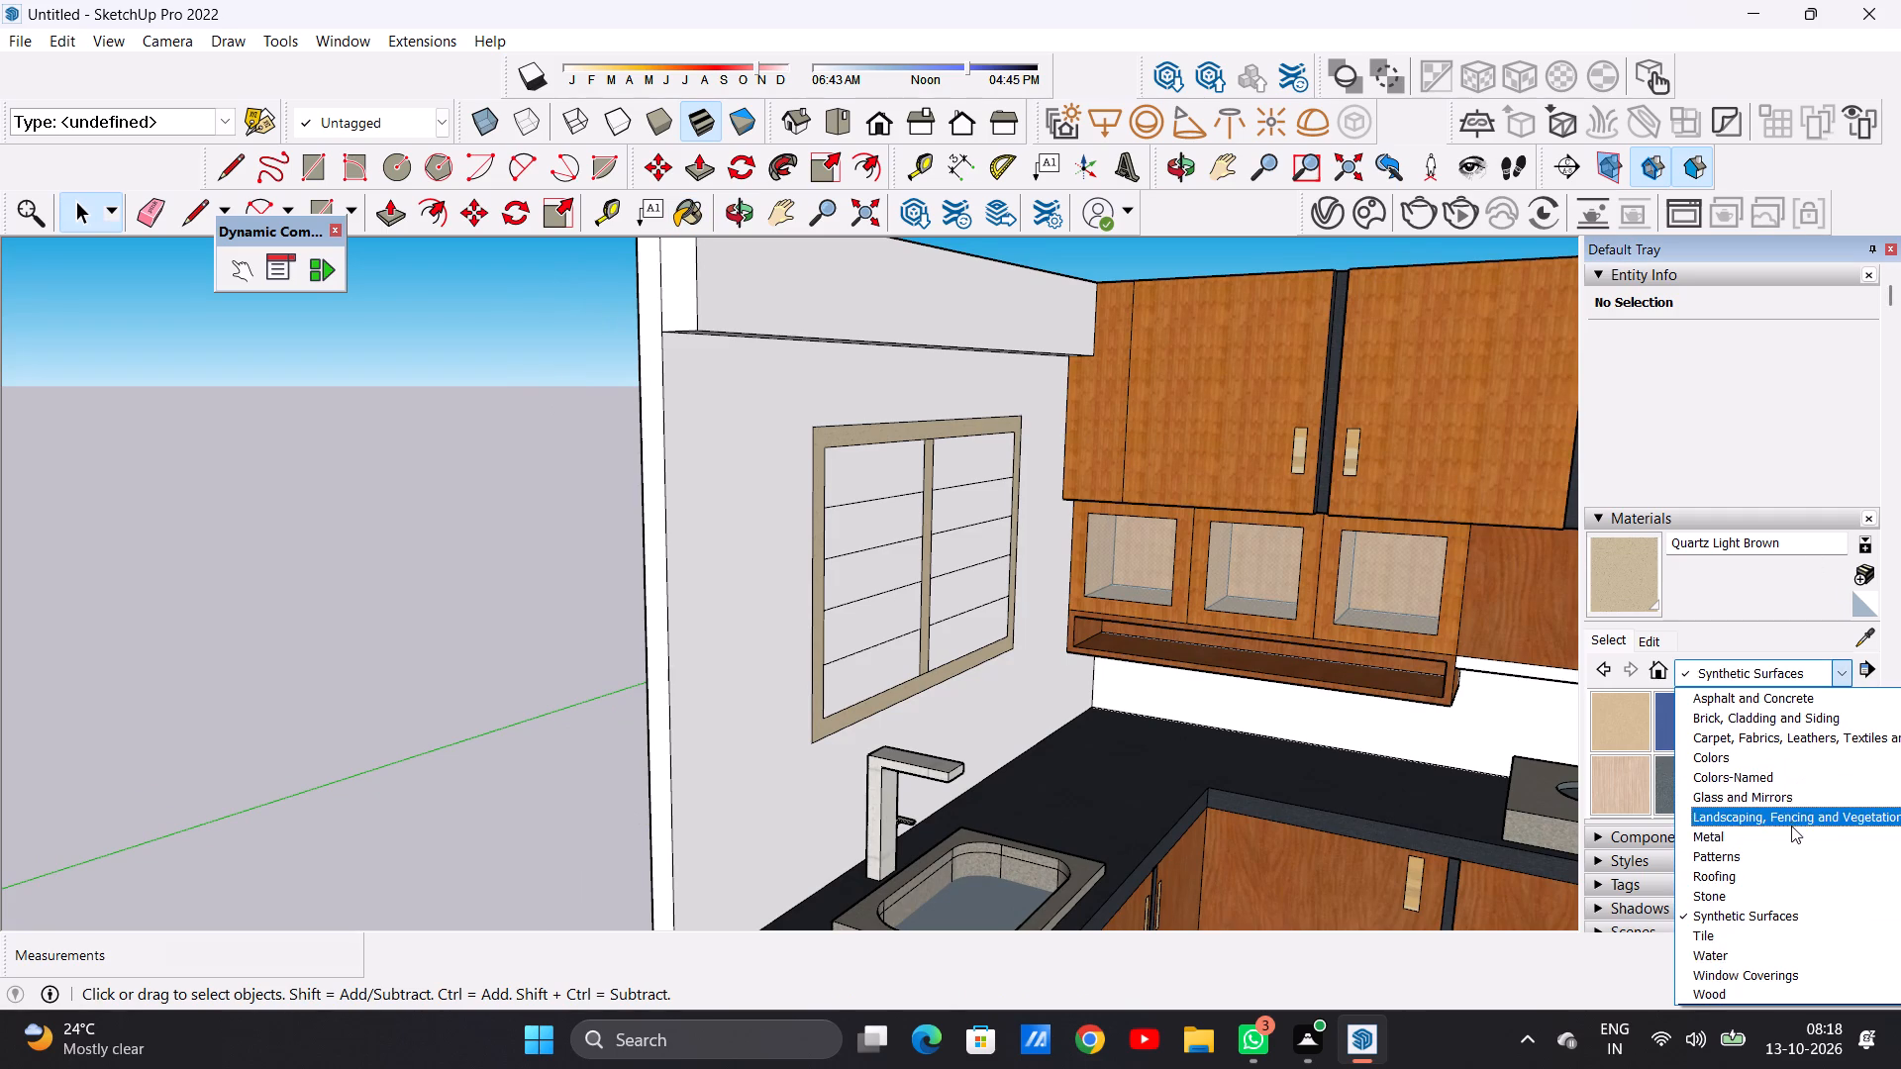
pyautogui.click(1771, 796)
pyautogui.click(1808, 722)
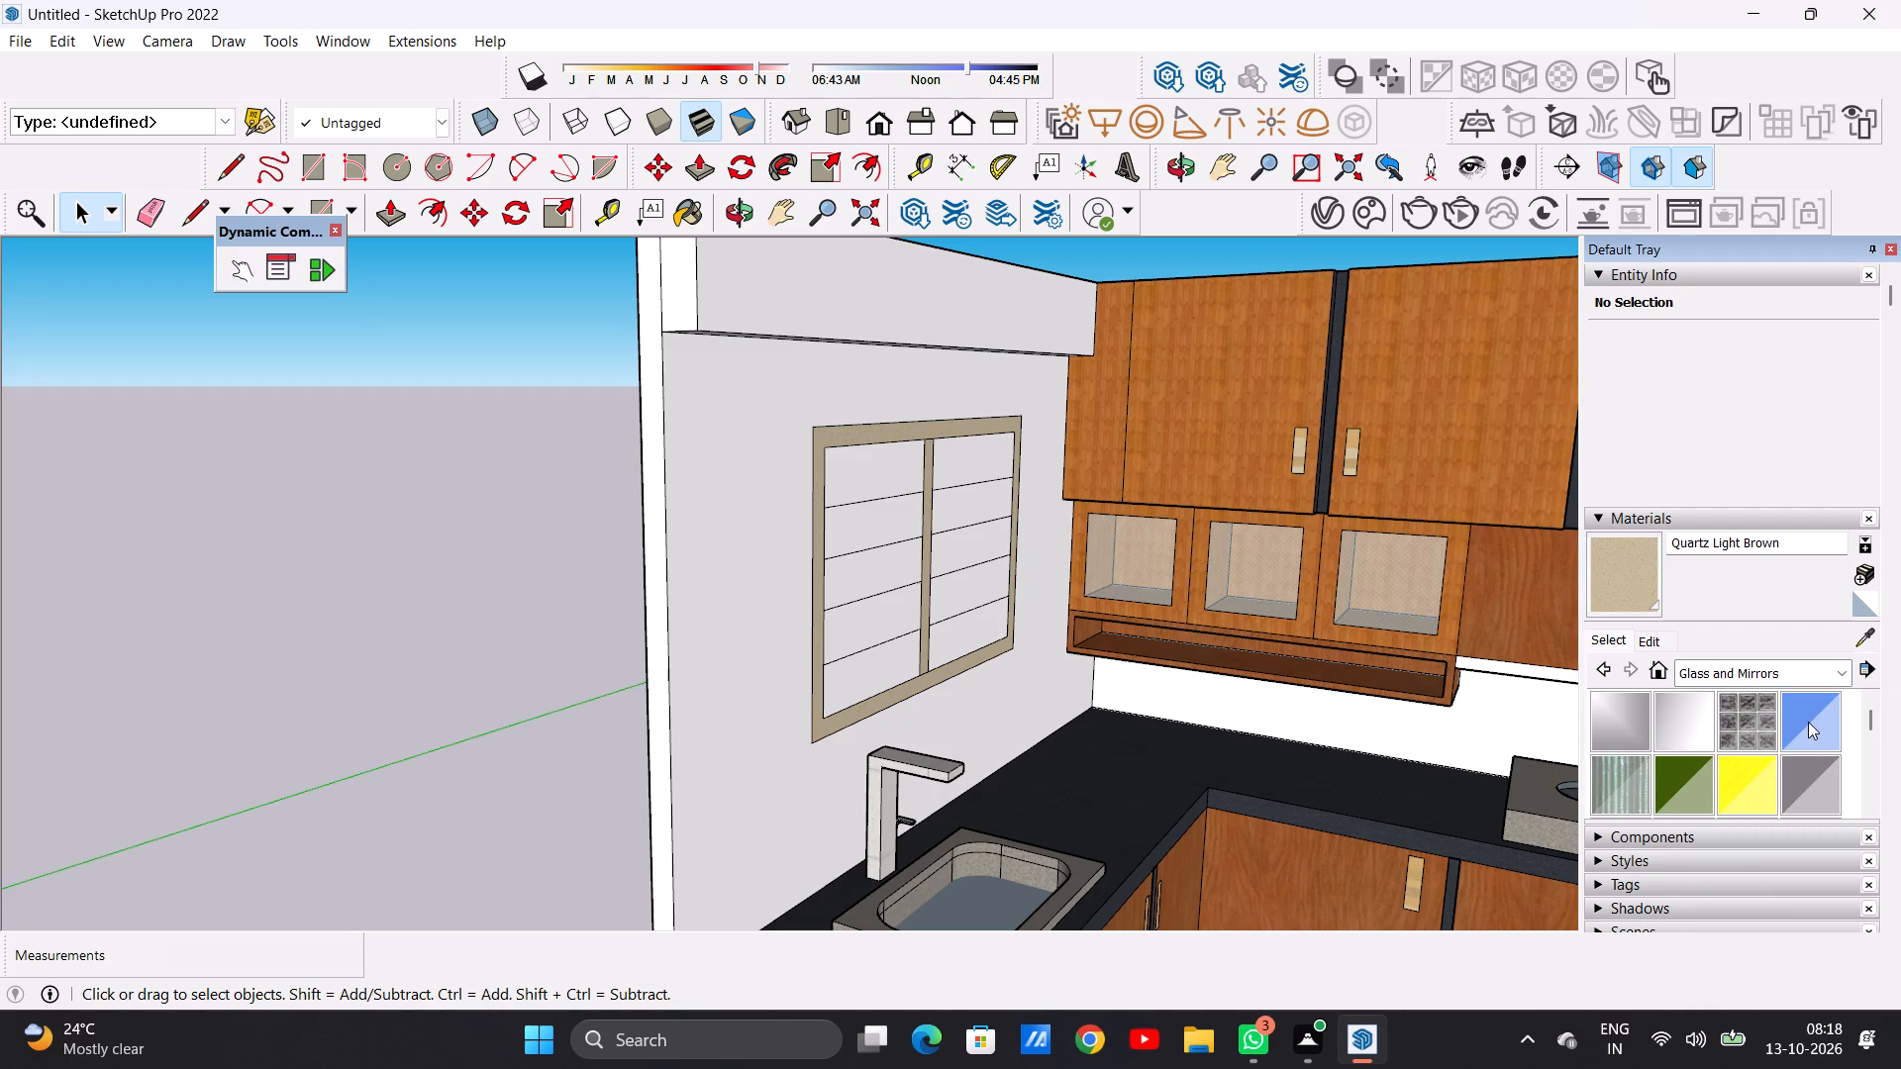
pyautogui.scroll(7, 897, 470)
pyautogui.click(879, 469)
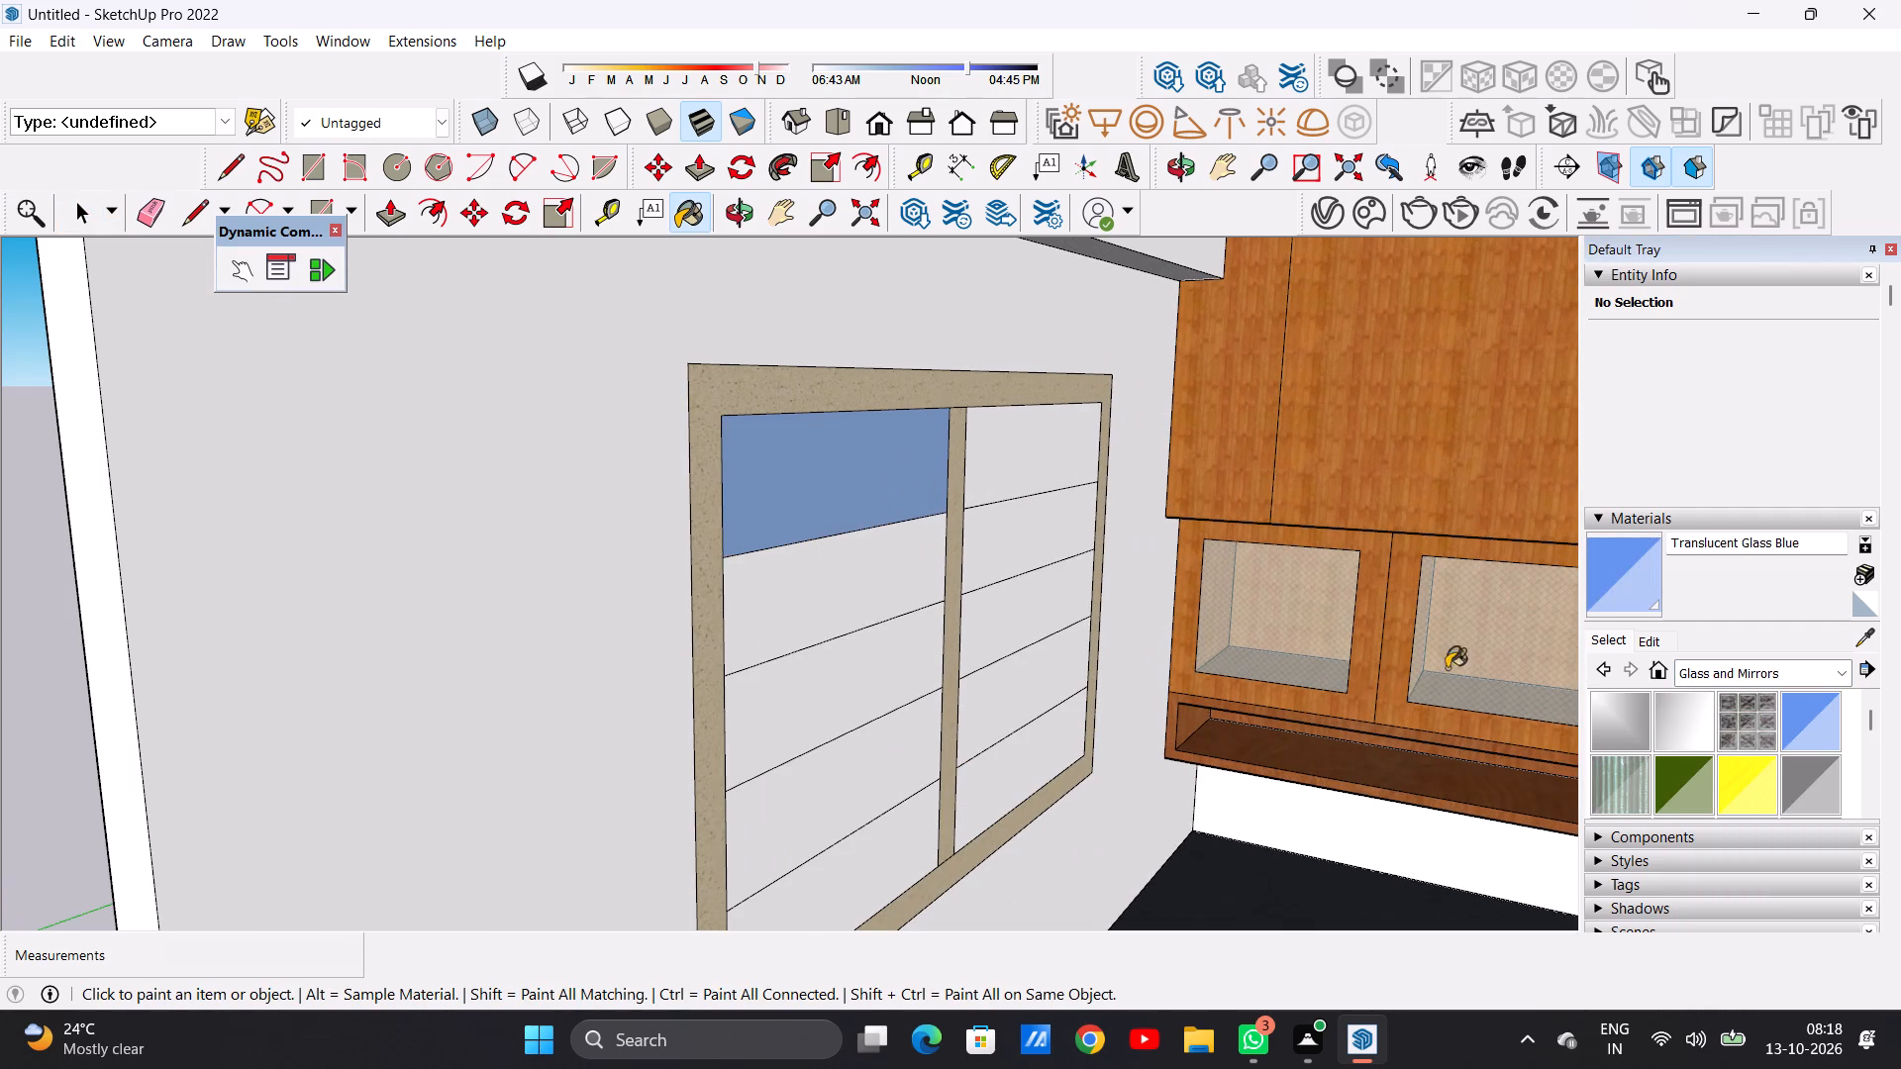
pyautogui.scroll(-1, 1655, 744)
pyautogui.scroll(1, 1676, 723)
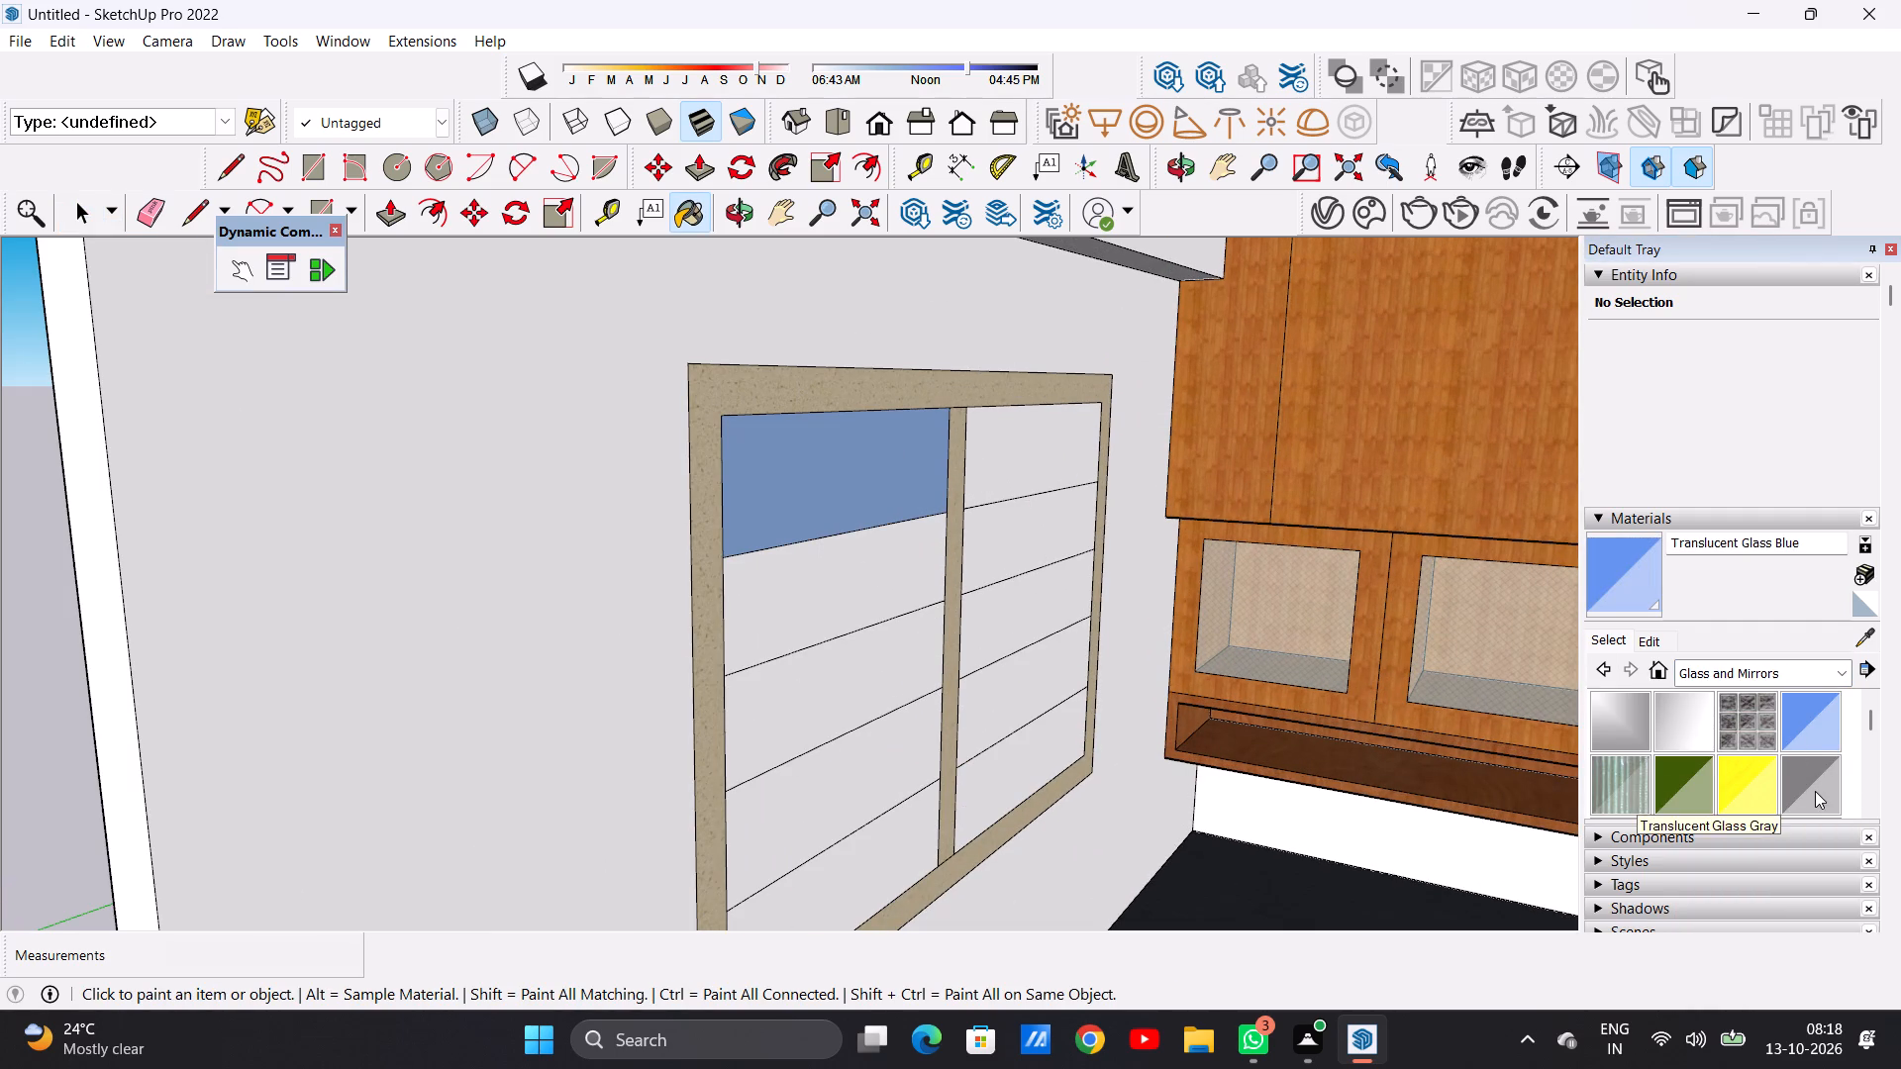
# Paint all ten window panes, five on each side of the mullion, with Translucent Glass Gray.
pyautogui.click(1815, 791)
pyautogui.click(867, 489)
pyautogui.click(983, 472)
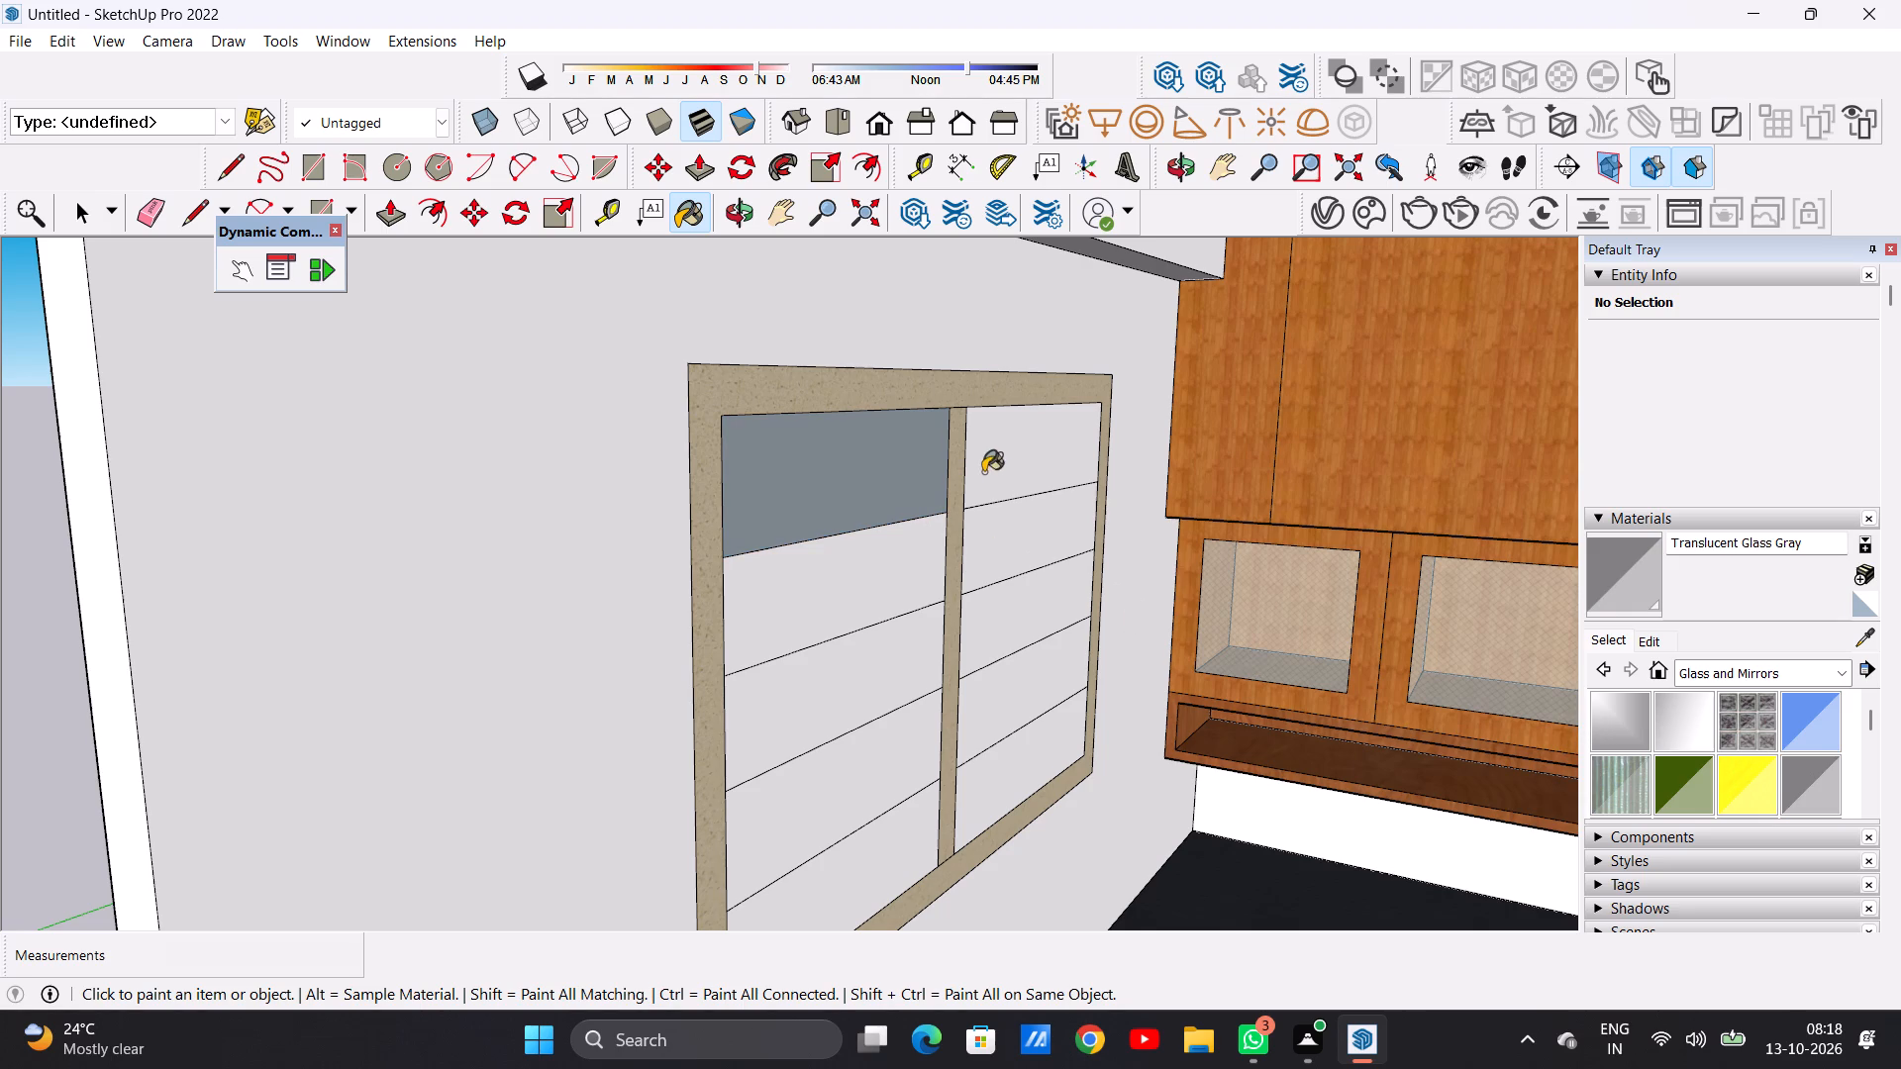
pyautogui.click(875, 592)
pyautogui.click(995, 553)
pyautogui.click(856, 684)
pyautogui.click(1016, 638)
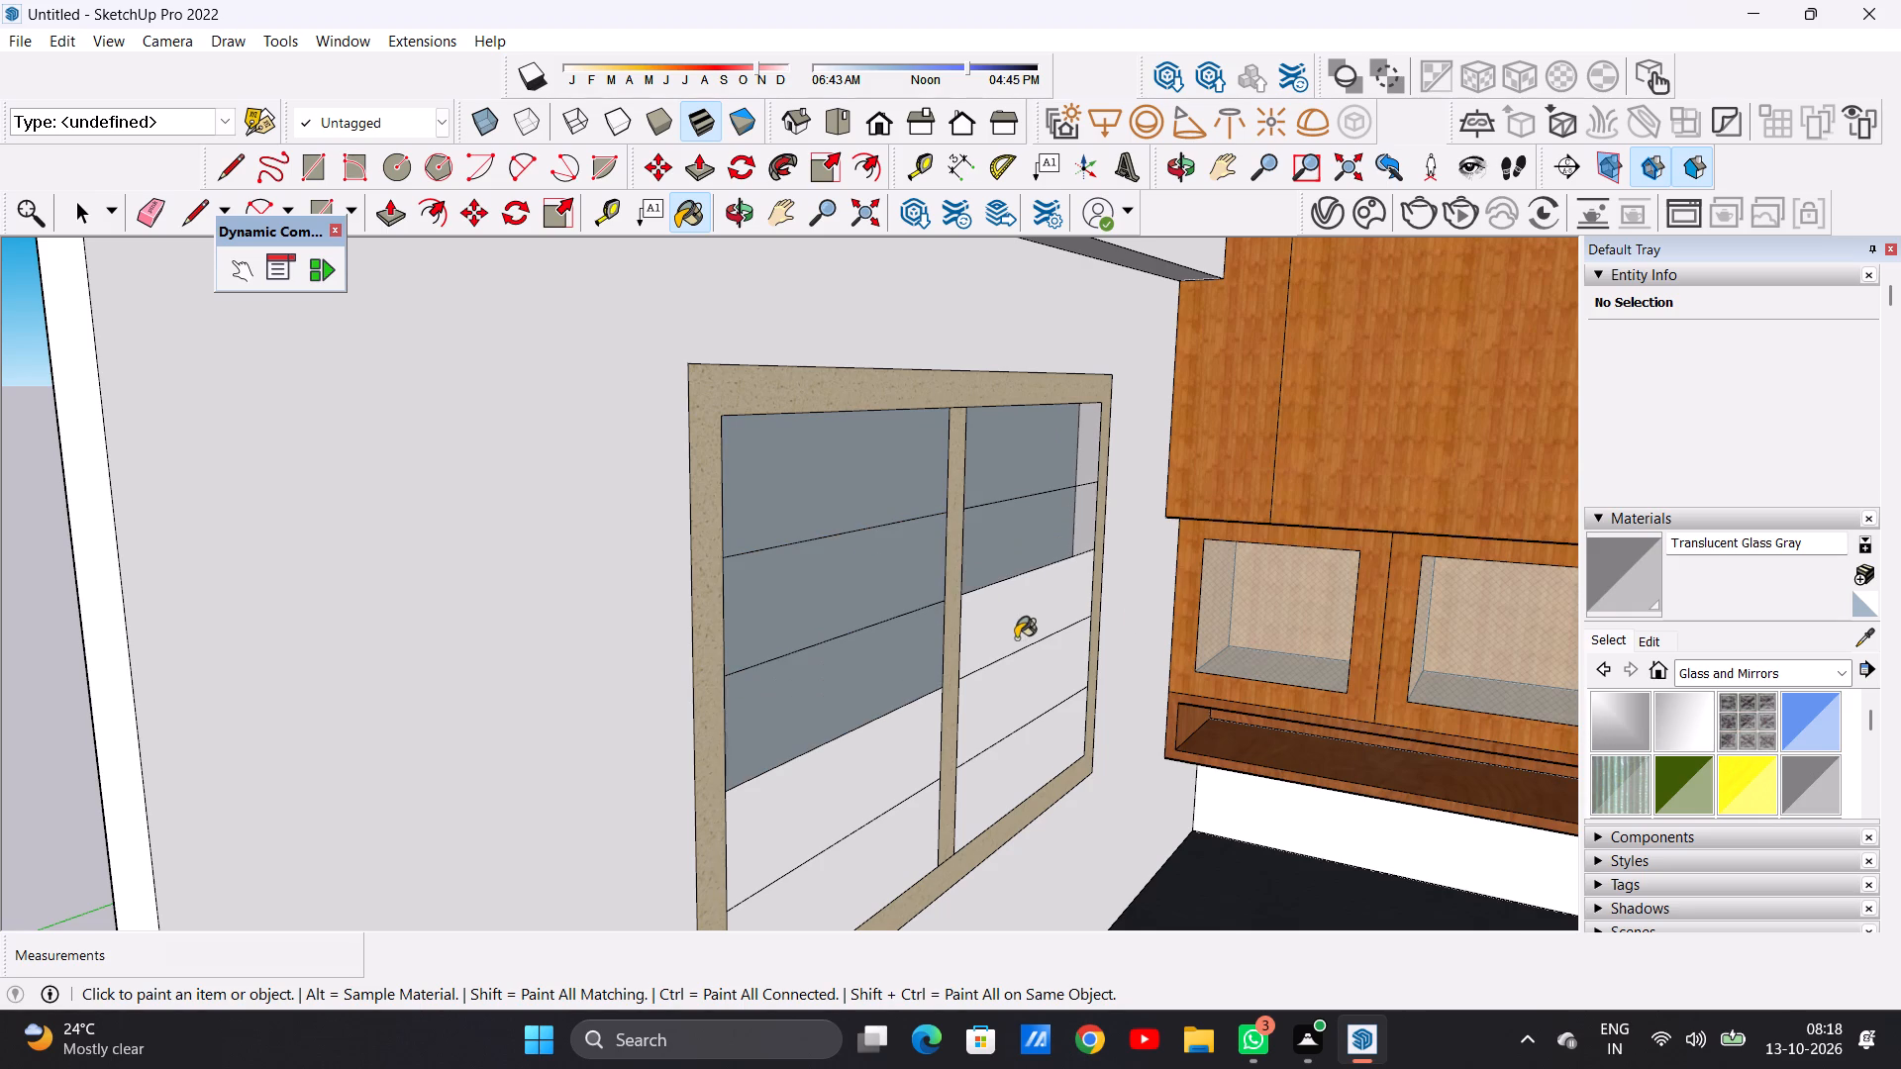
pyautogui.click(884, 769)
pyautogui.click(993, 726)
pyautogui.click(846, 879)
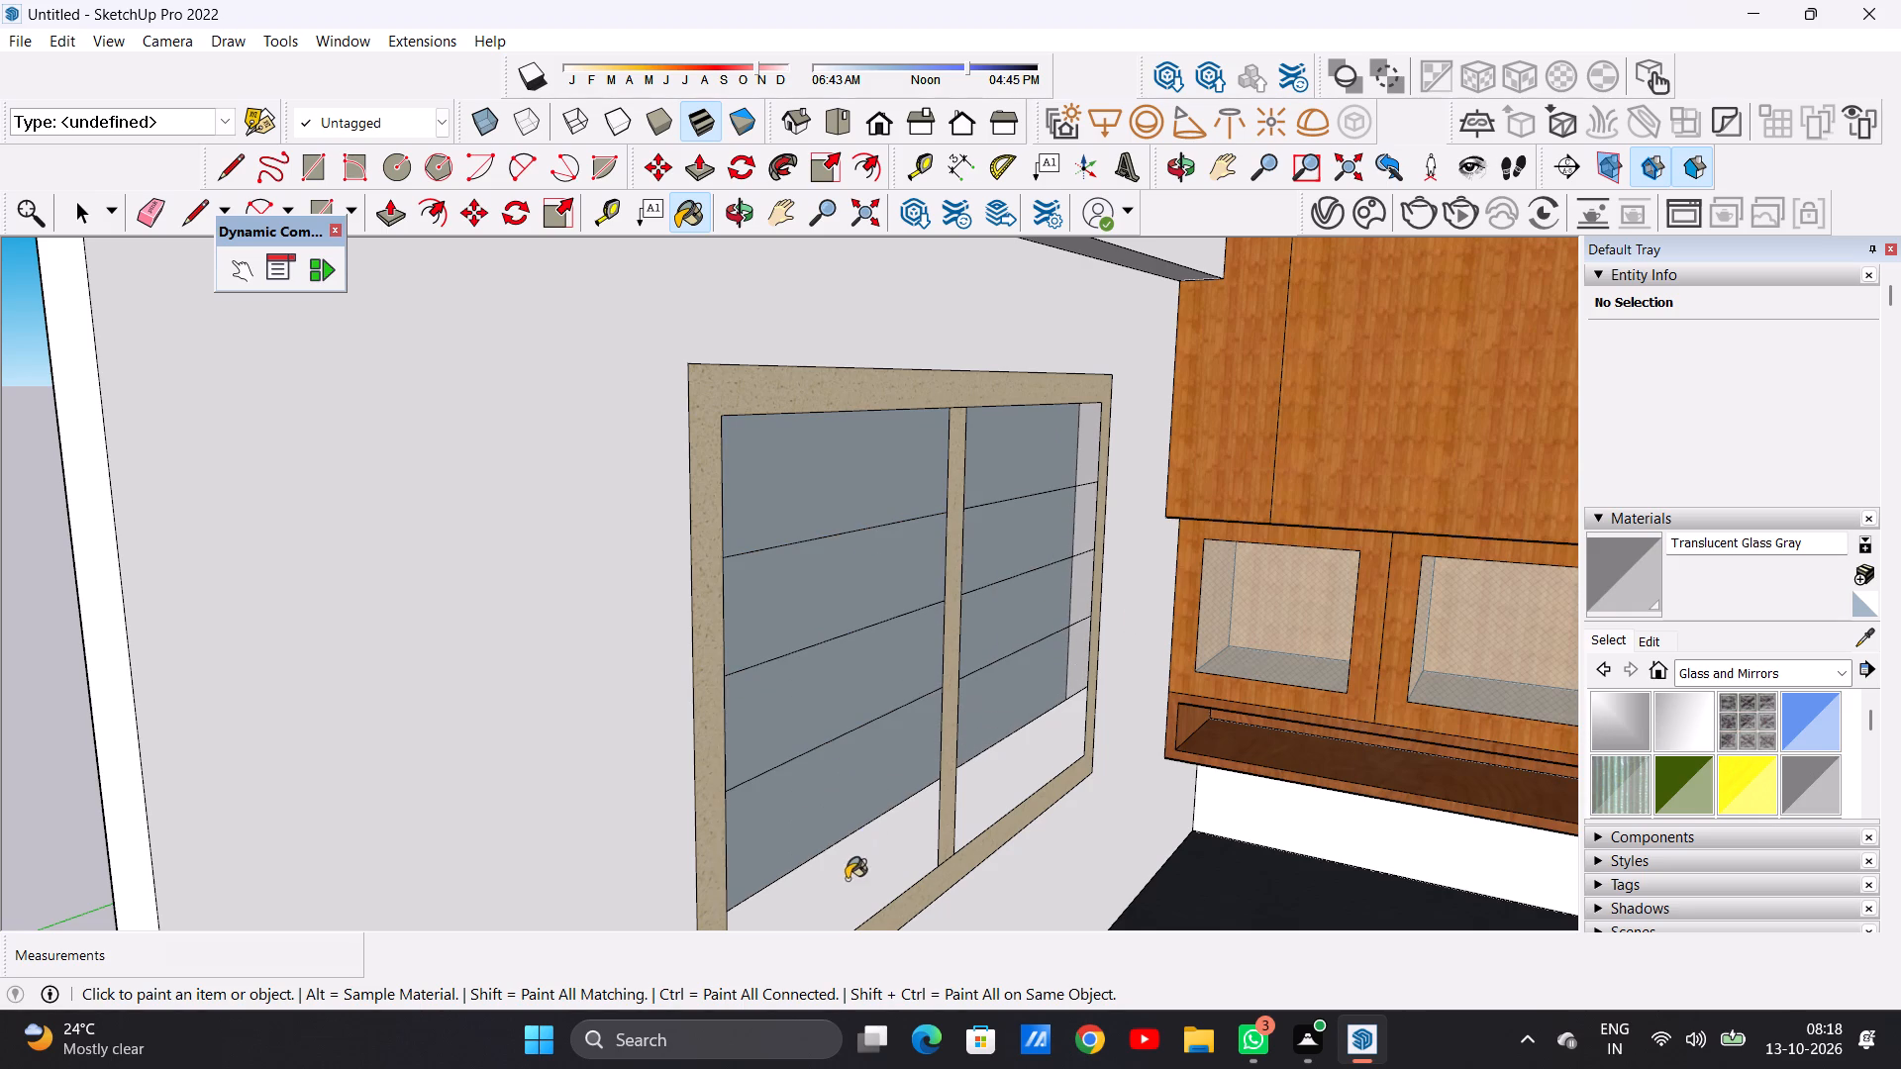
pyautogui.click(1005, 790)
pyautogui.press('space')
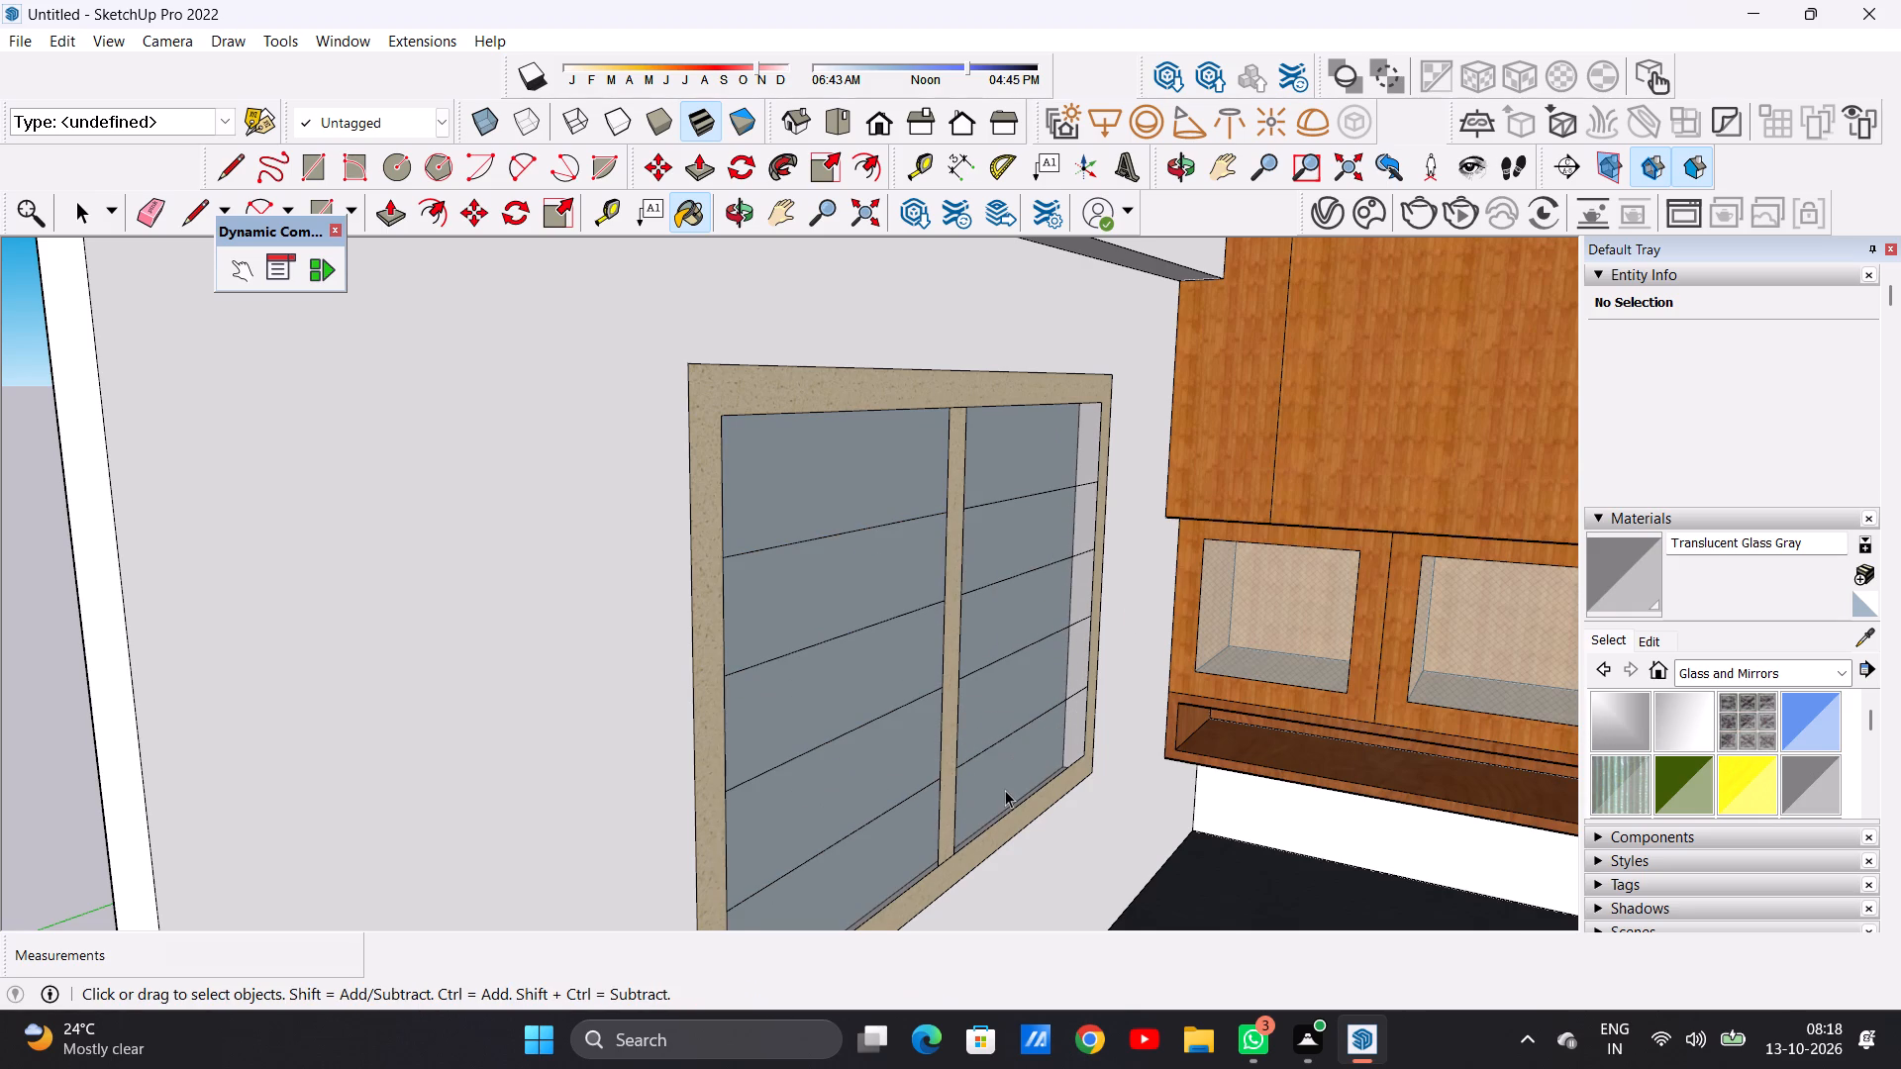
# Examine the whole kitchen from several angles, ending on the unpainted wall behind the cooktop.
pyautogui.scroll(-12, 782, 624)
pyautogui.moveTo(989, 594); pyautogui.dragTo(803, 570, button='middle')
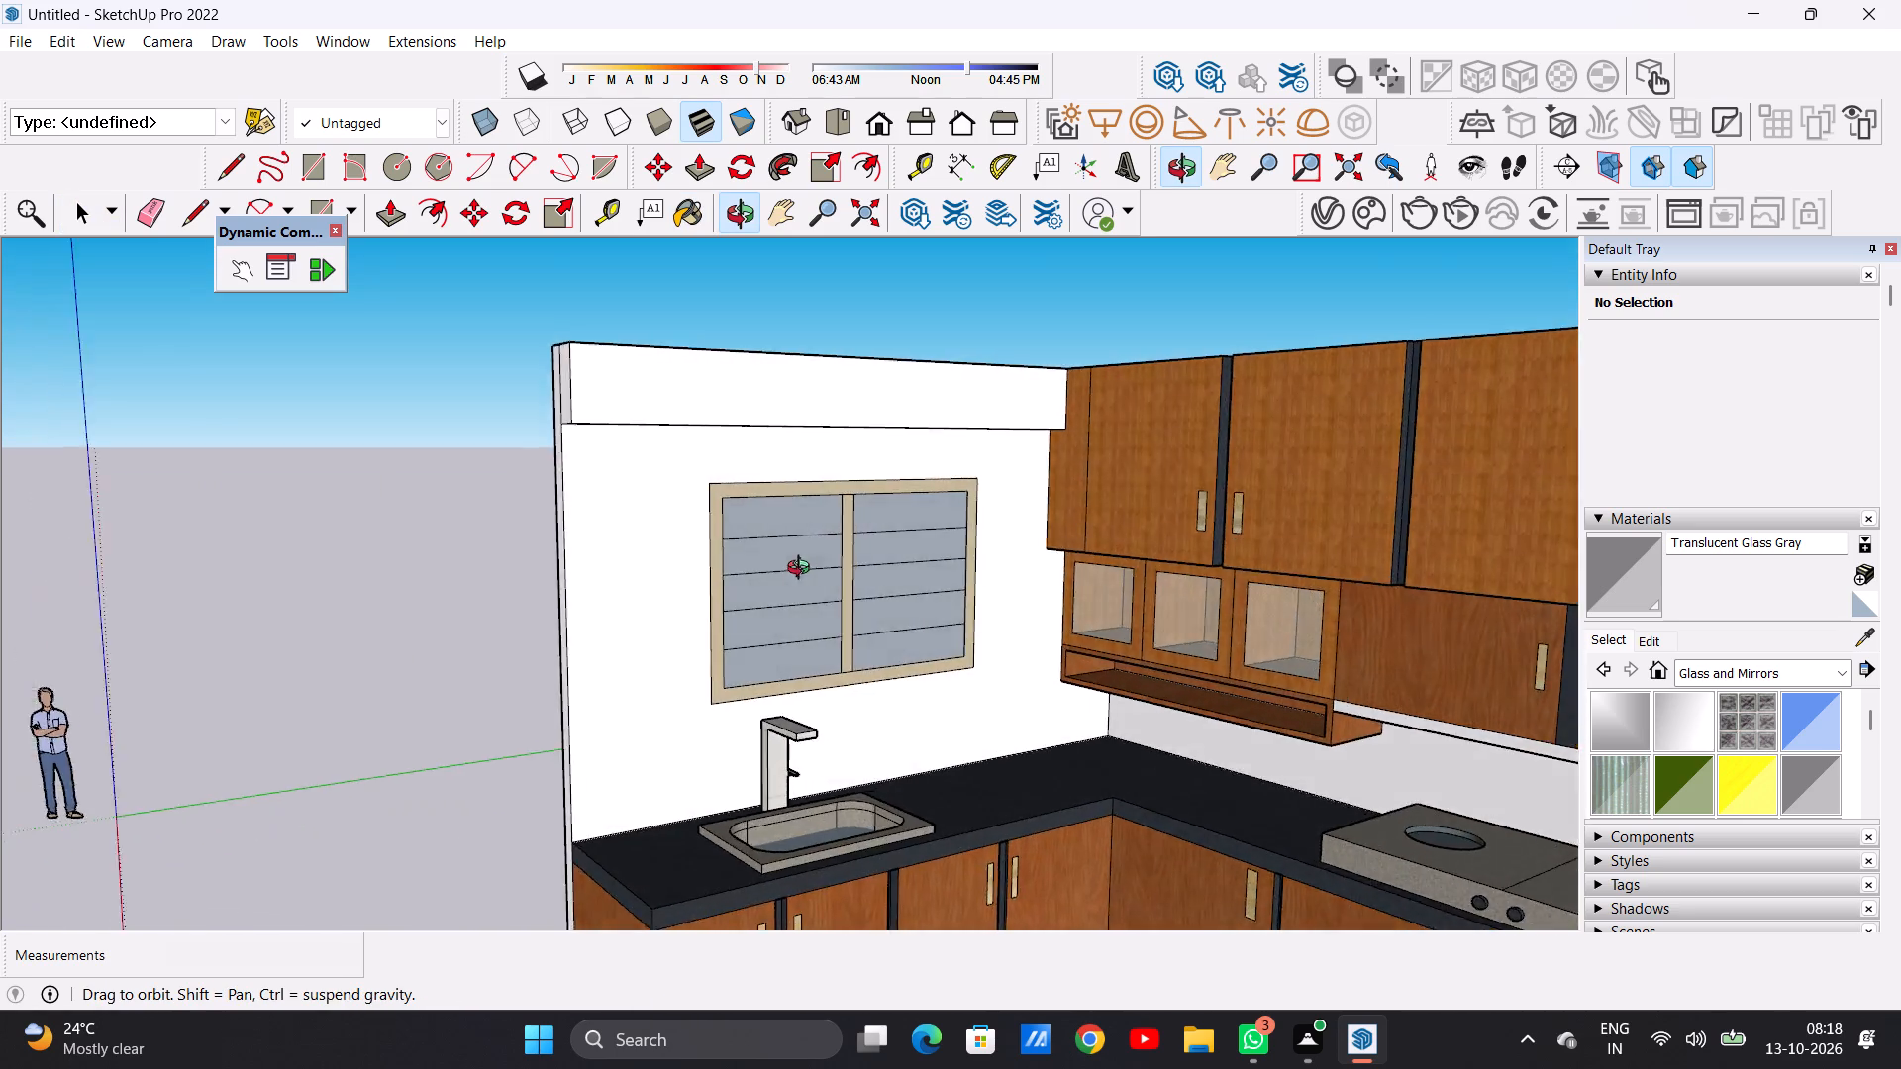
pyautogui.moveTo(803, 570); pyautogui.dragTo(803, 590, button='middle')
pyautogui.scroll(-13, 852, 558)
pyautogui.moveTo(849, 621); pyautogui.dragTo(919, 611, button='middle')
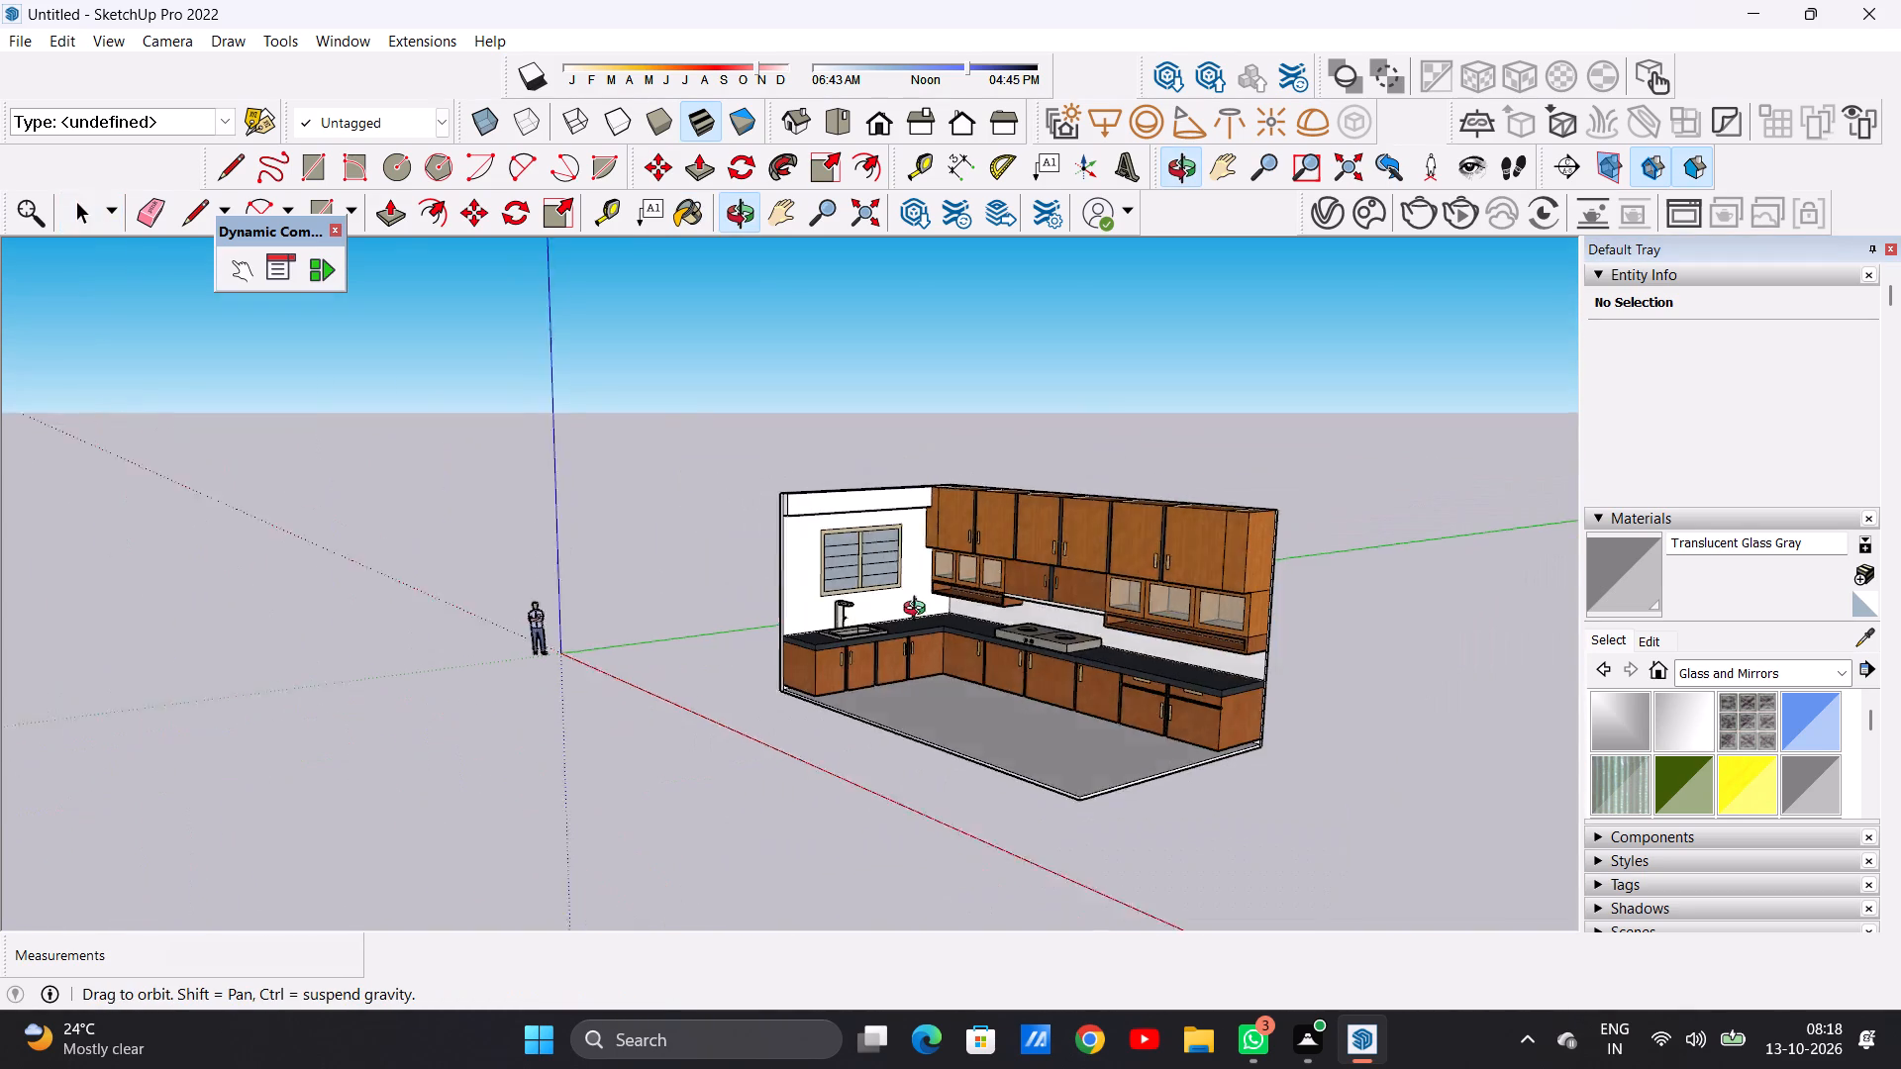
pyautogui.moveTo(919, 611); pyautogui.dragTo(1058, 584, button='middle')
pyautogui.scroll(6, 996, 644)
pyautogui.moveTo(905, 656); pyautogui.dragTo(1023, 715, button='middle')
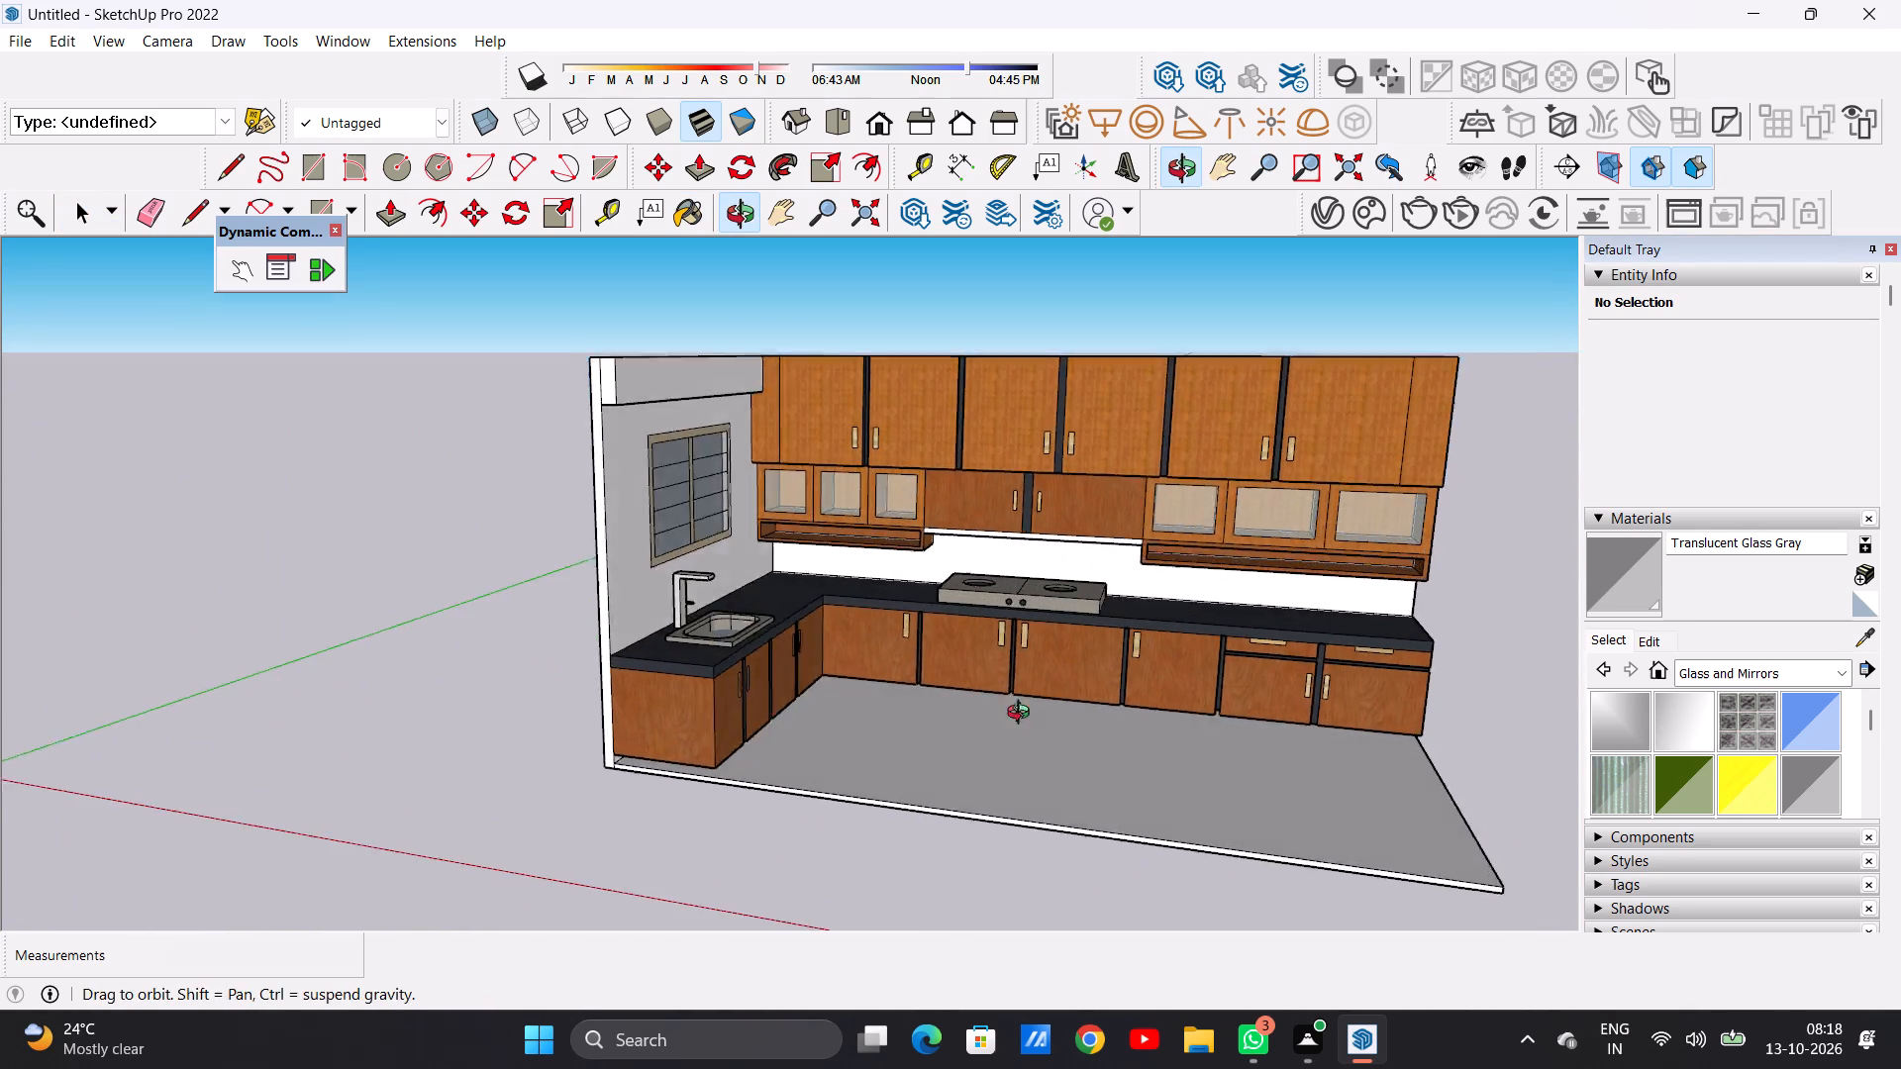
pyautogui.moveTo(1023, 715); pyautogui.dragTo(1095, 727, button='middle')
pyautogui.scroll(3, 1020, 510)
pyautogui.scroll(-1, 1020, 498)
pyautogui.scroll(1, 1020, 498)
pyautogui.scroll(-1, 1020, 498)
pyautogui.scroll(3, 1021, 514)
pyautogui.scroll(-1, 1029, 550)
pyautogui.scroll(3, 1029, 550)
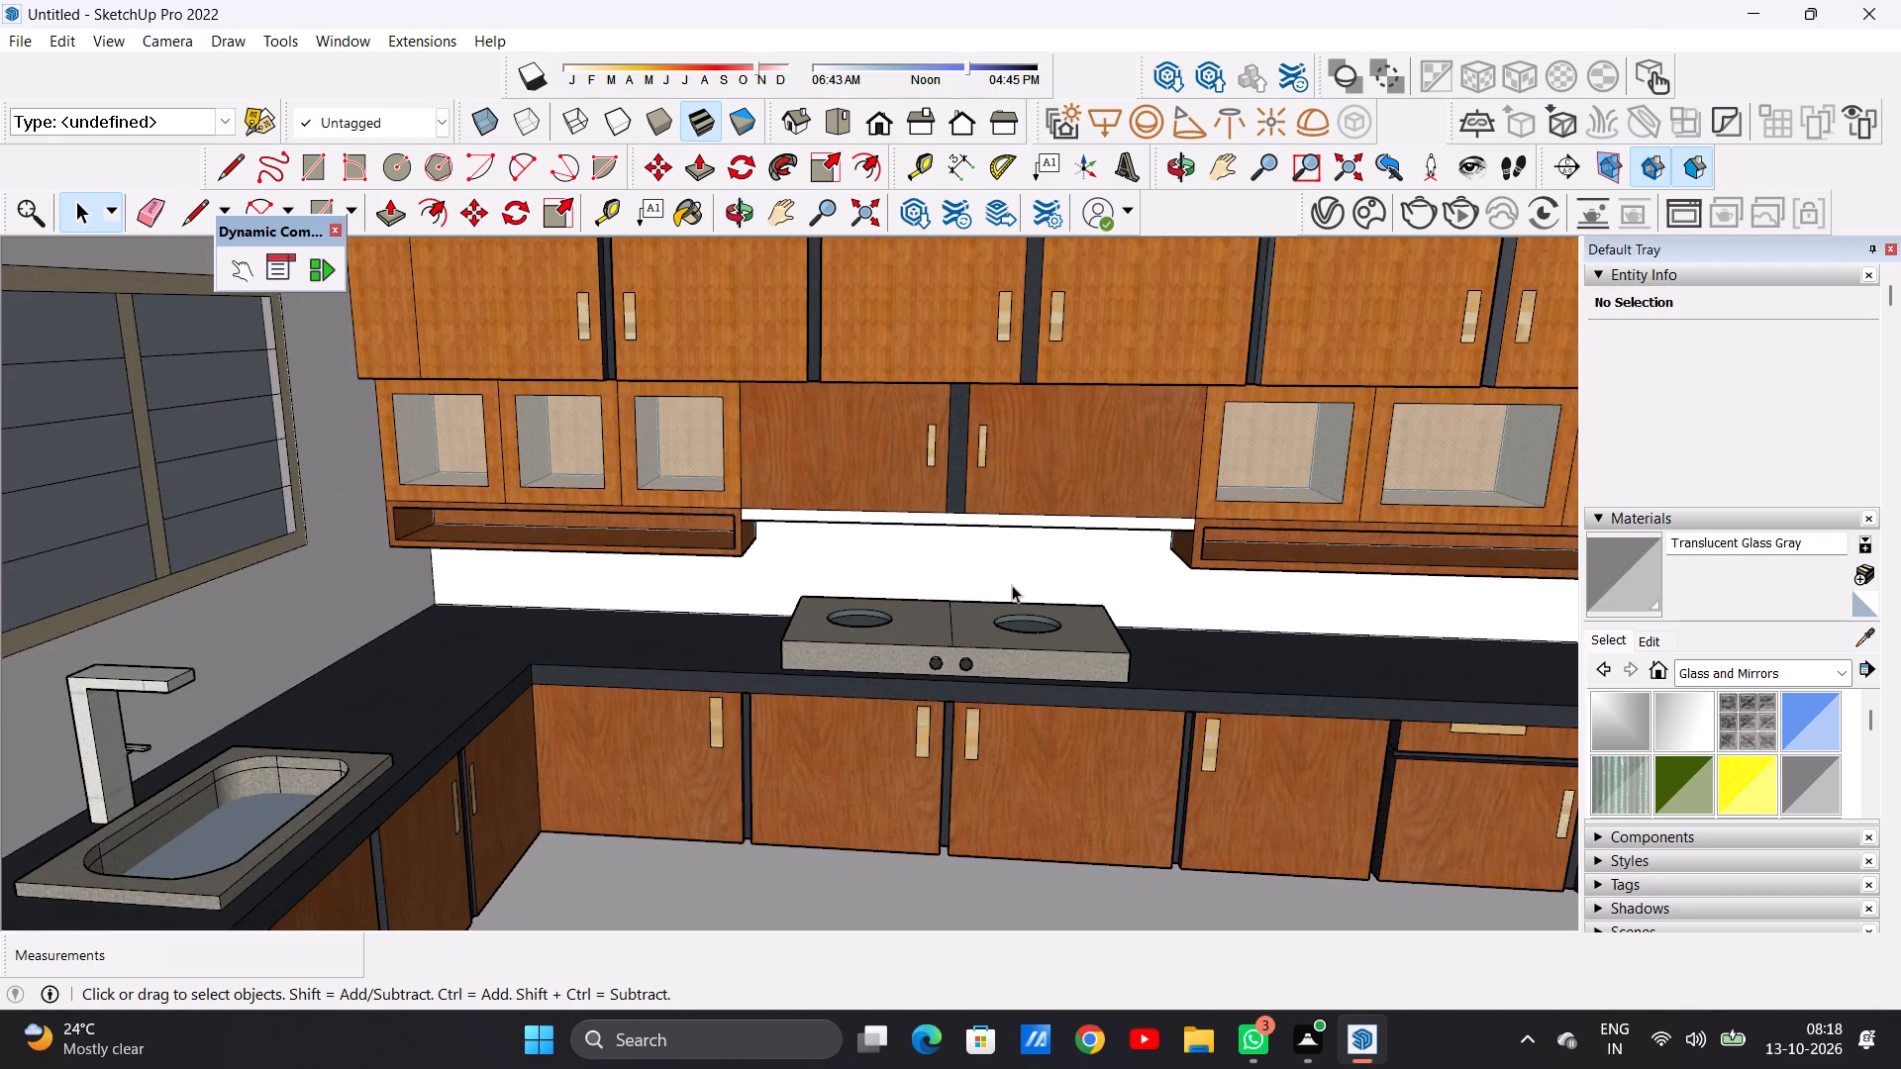
# Paint the backsplash wall behind the cooktop with Tile Canvas from the Tile materials.
pyautogui.scroll(1, 1012, 585)
pyautogui.moveTo(1012, 585); pyautogui.dragTo(1021, 542, button='middle')
pyautogui.scroll(3, 1022, 541)
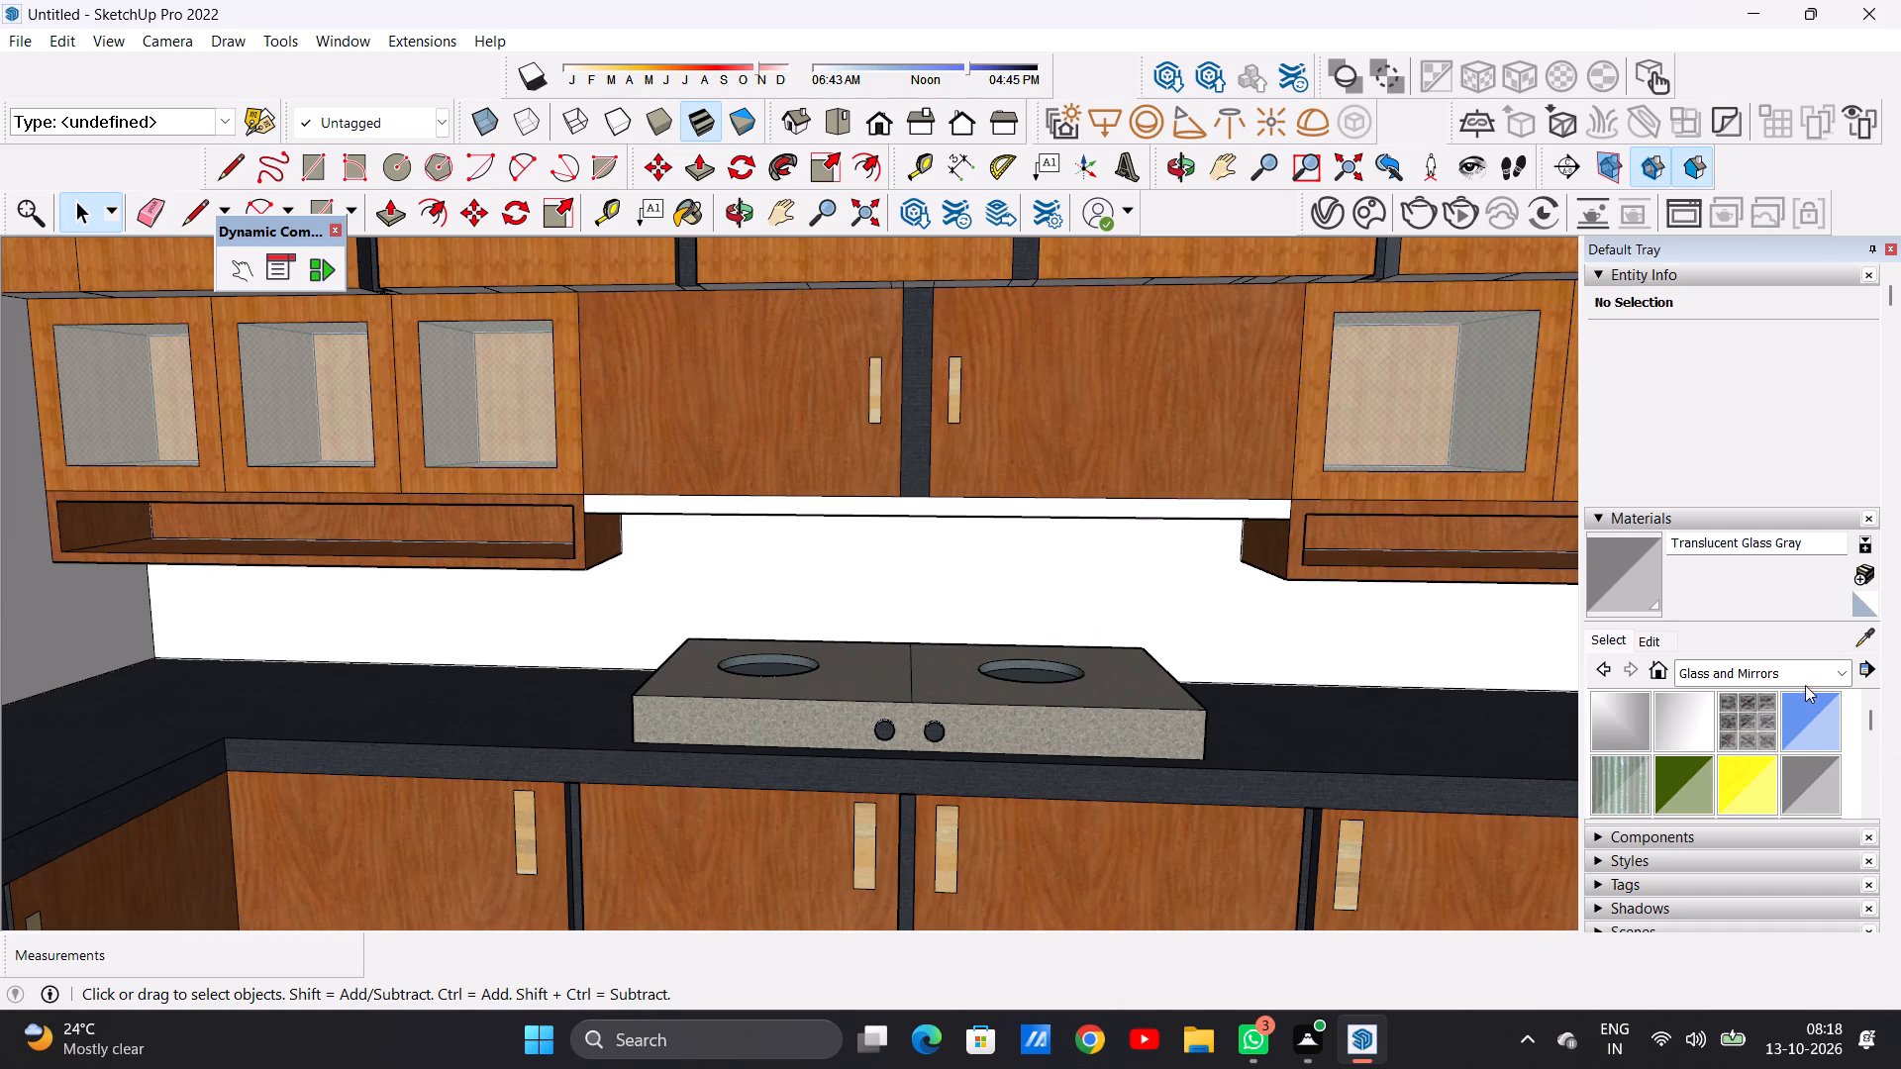
pyautogui.click(1836, 679)
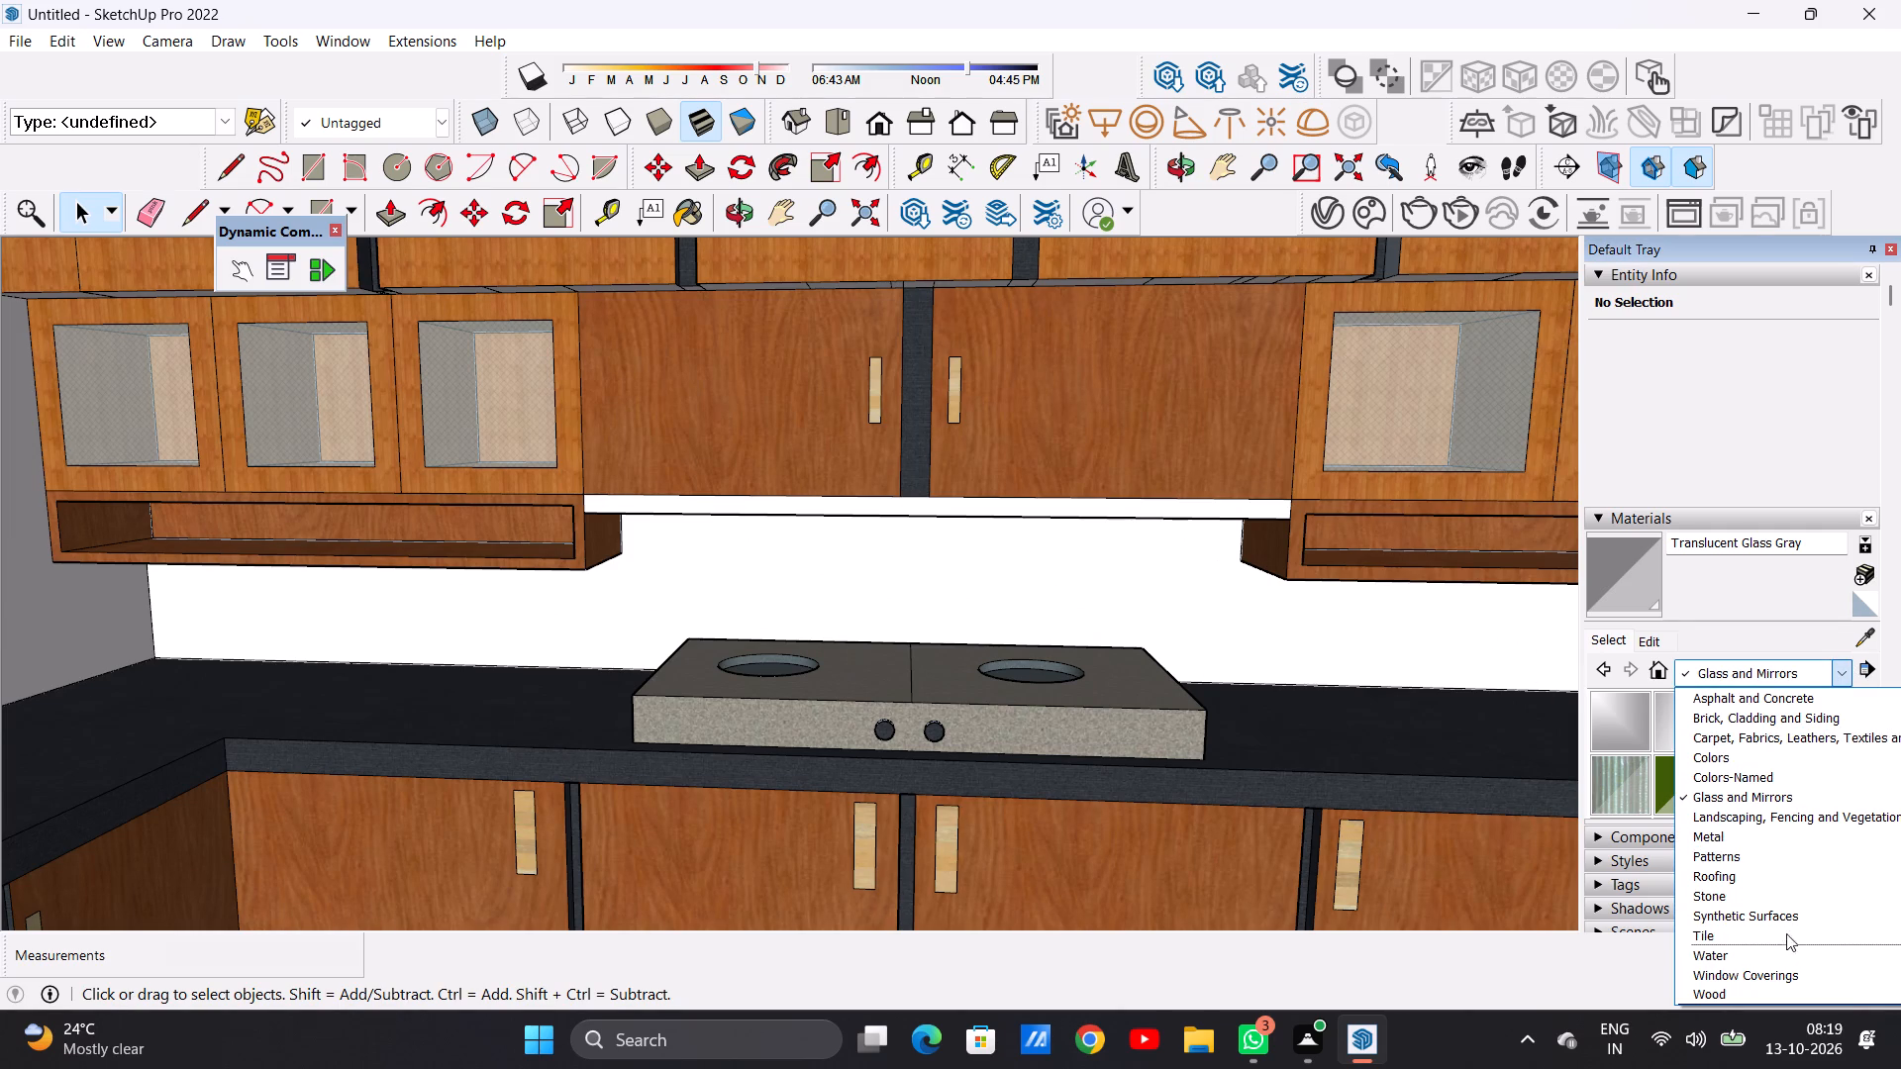
pyautogui.click(1781, 927)
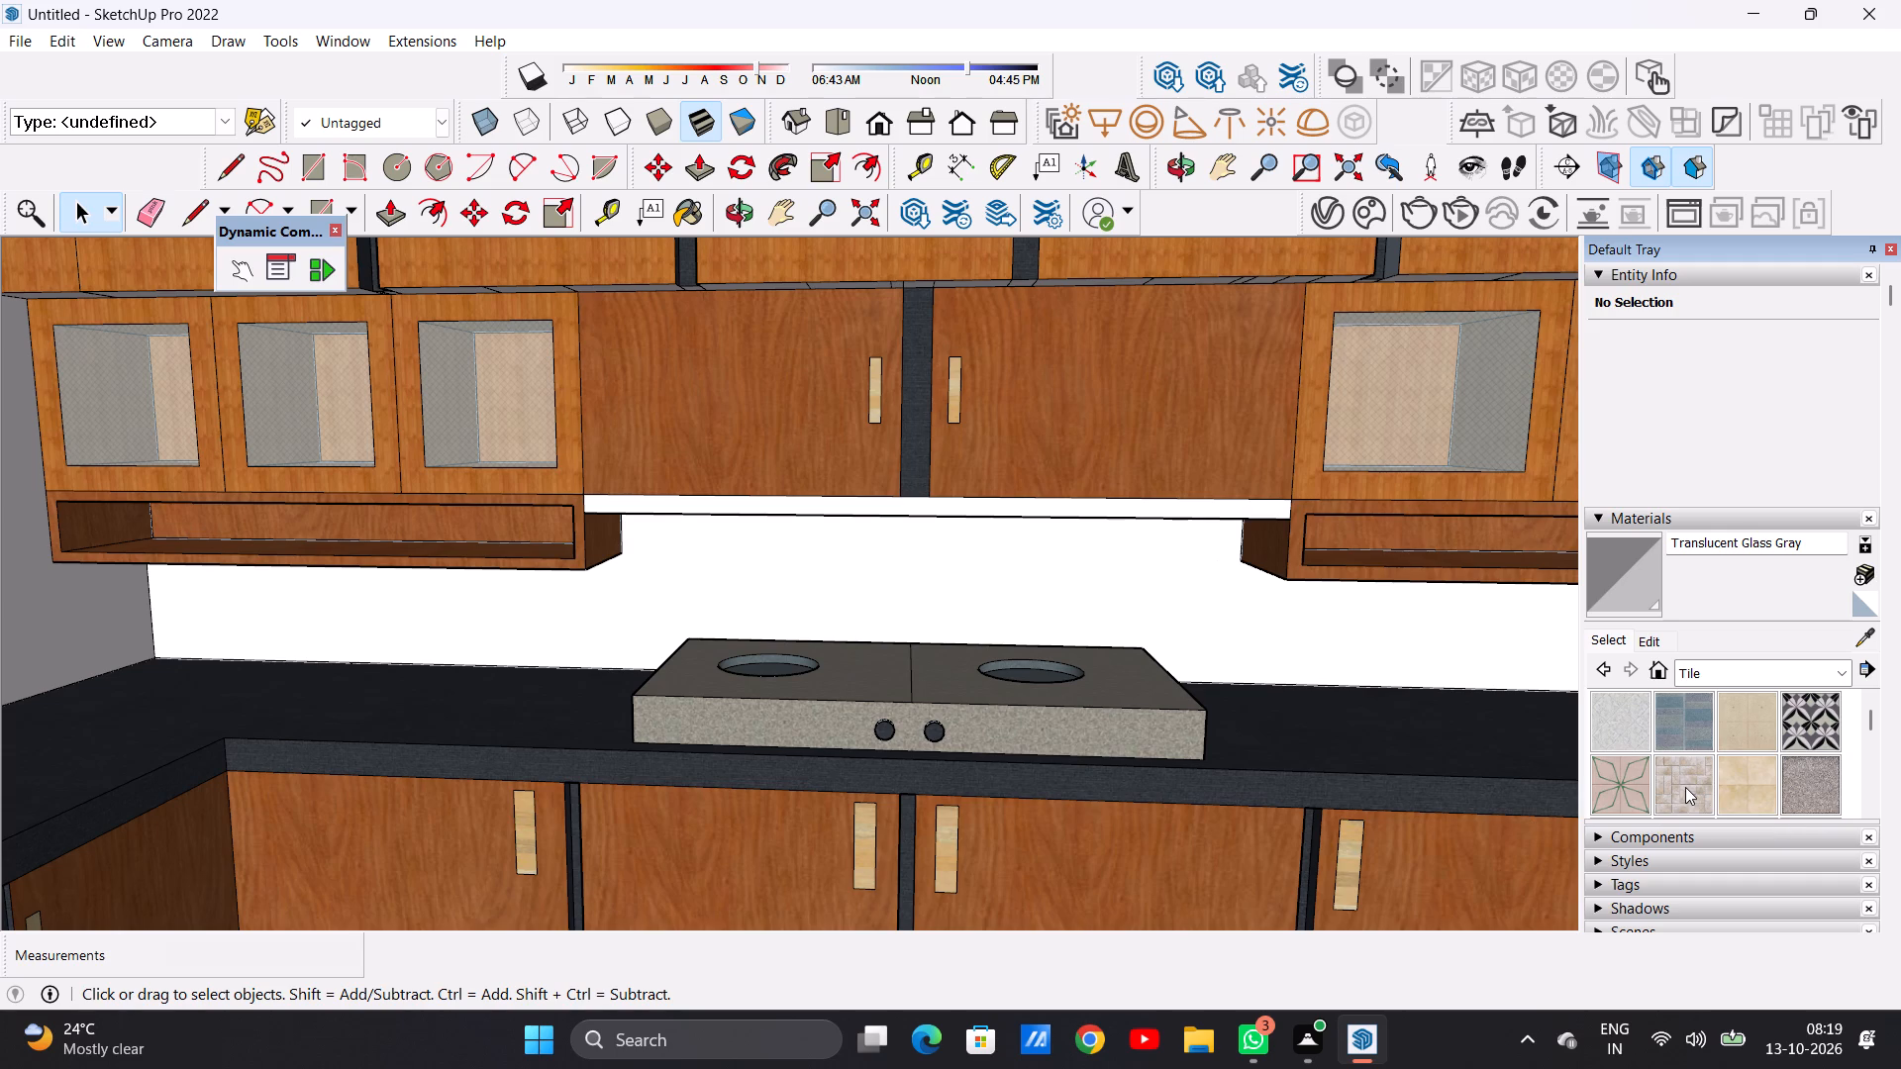
pyautogui.scroll(-2, 1685, 787)
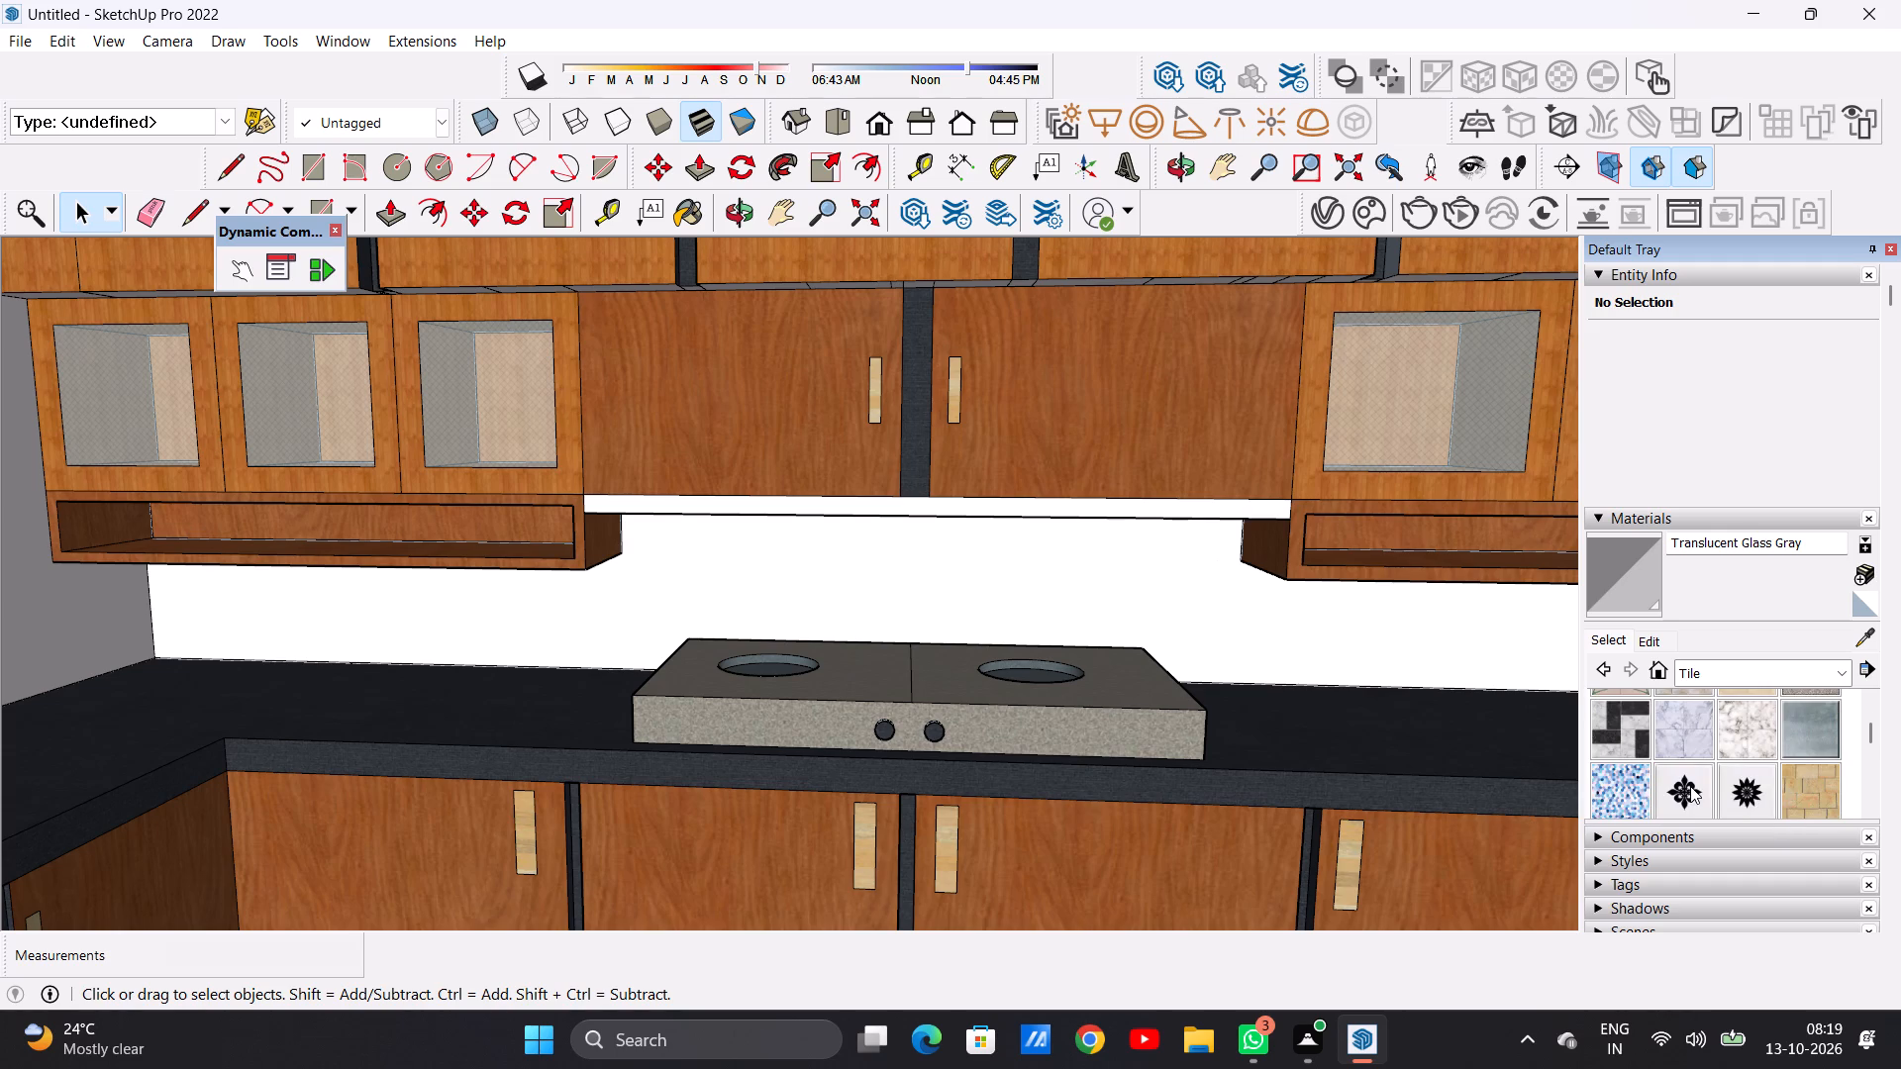
pyautogui.scroll(-1, 1690, 786)
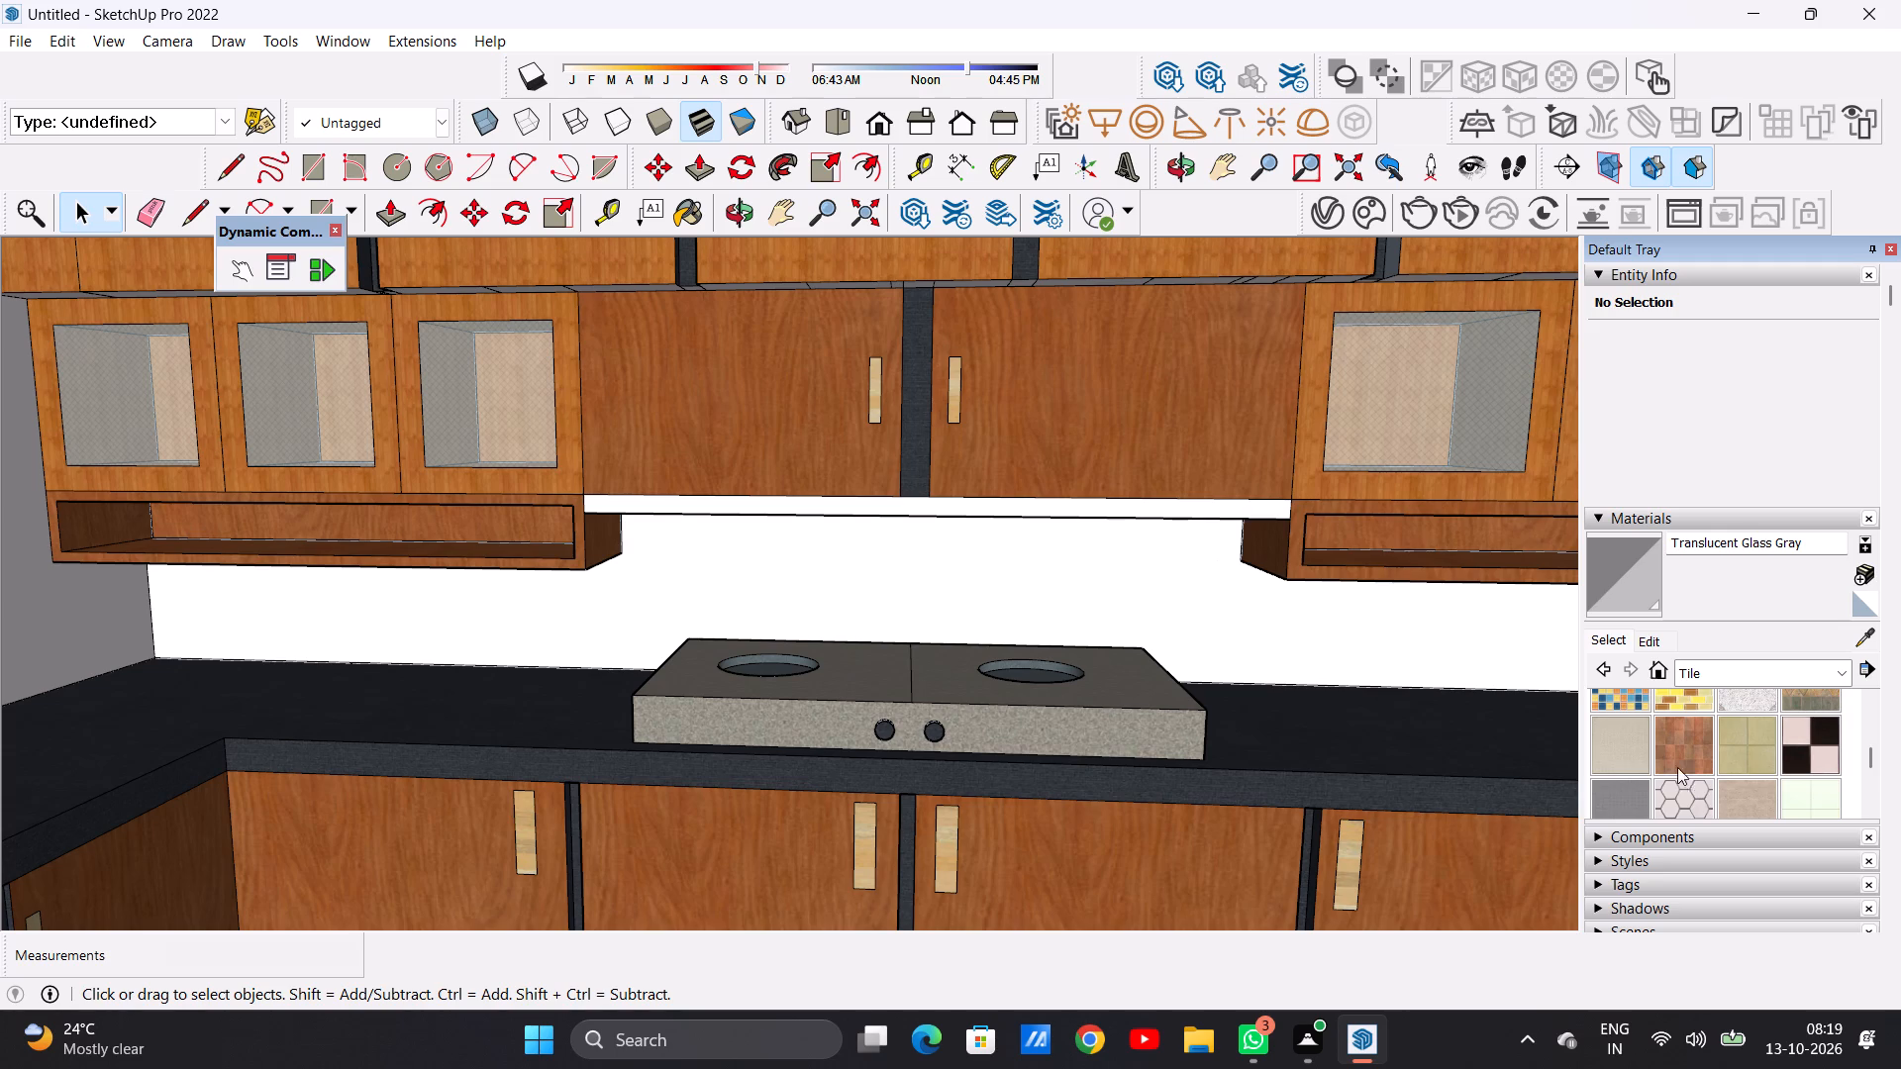
pyautogui.click(1633, 748)
pyautogui.click(1077, 527)
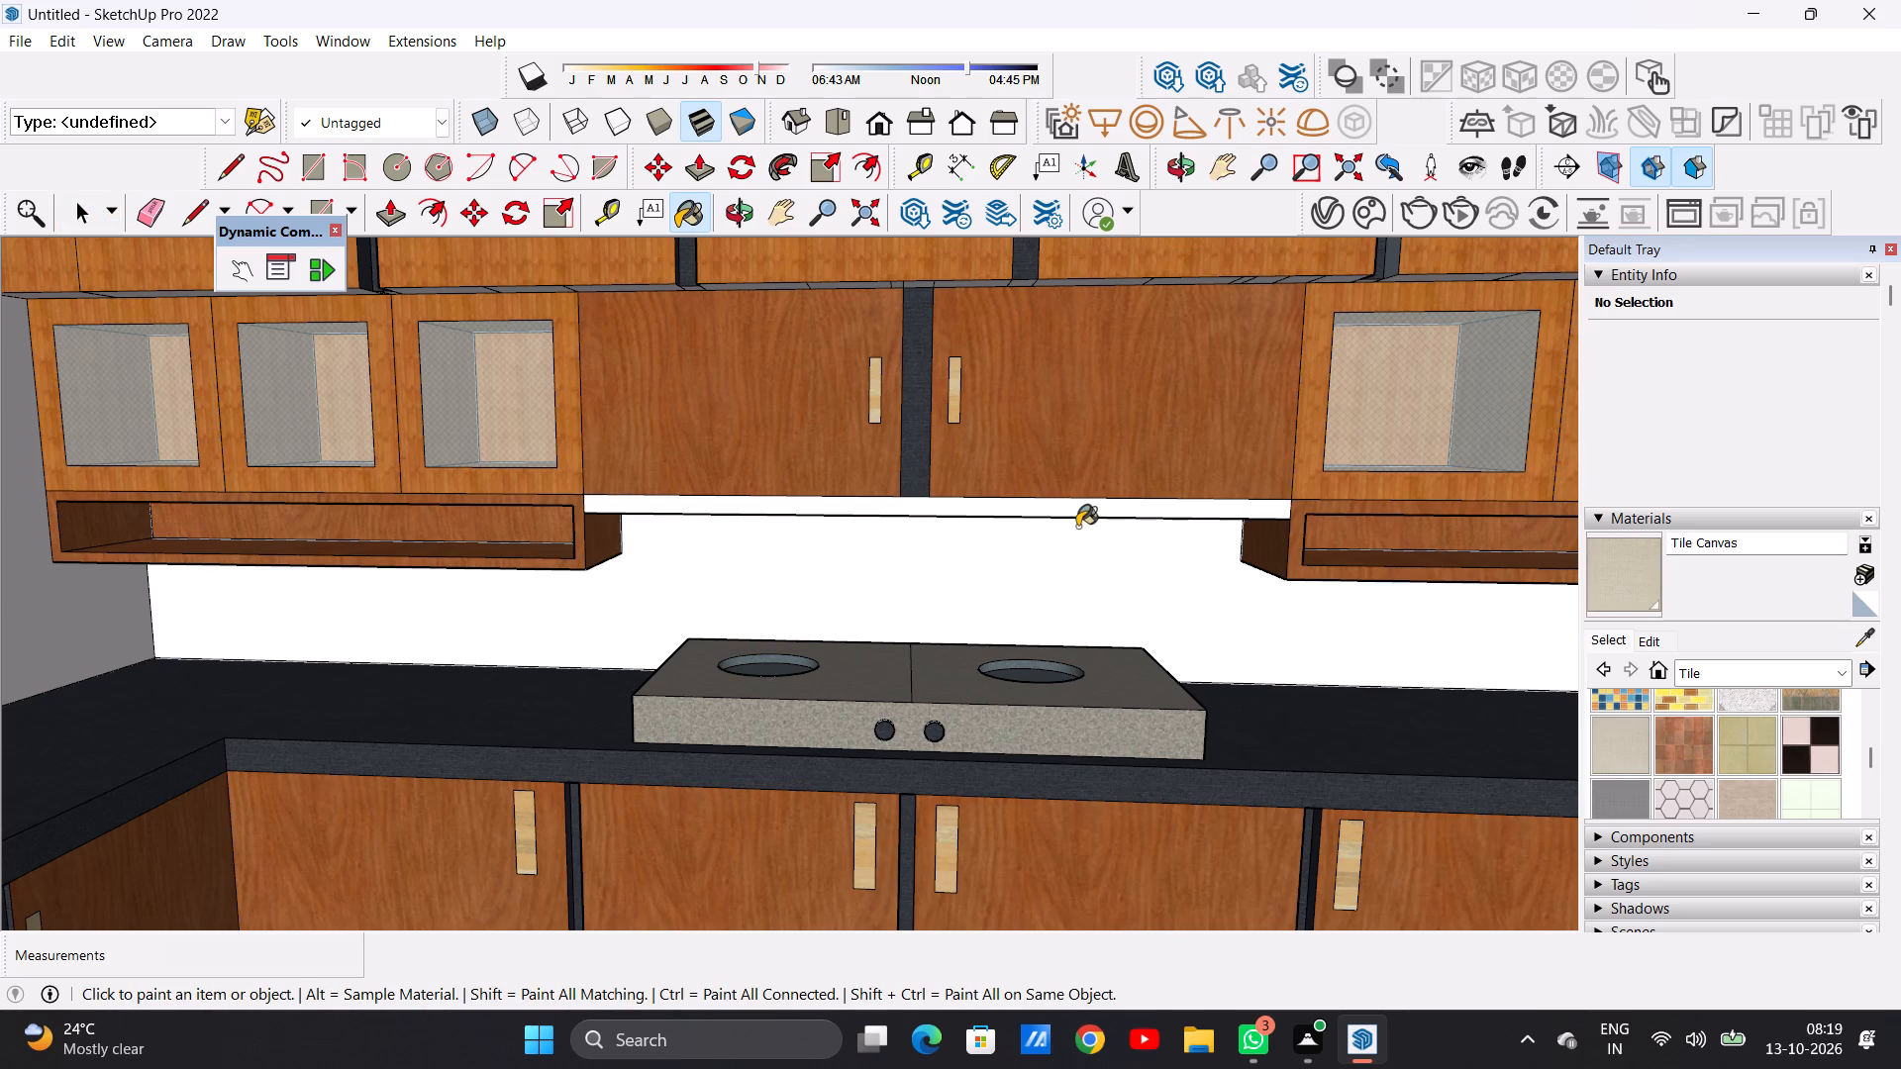
pyautogui.scroll(7, 1194, 612)
pyautogui.scroll(-4, 1202, 657)
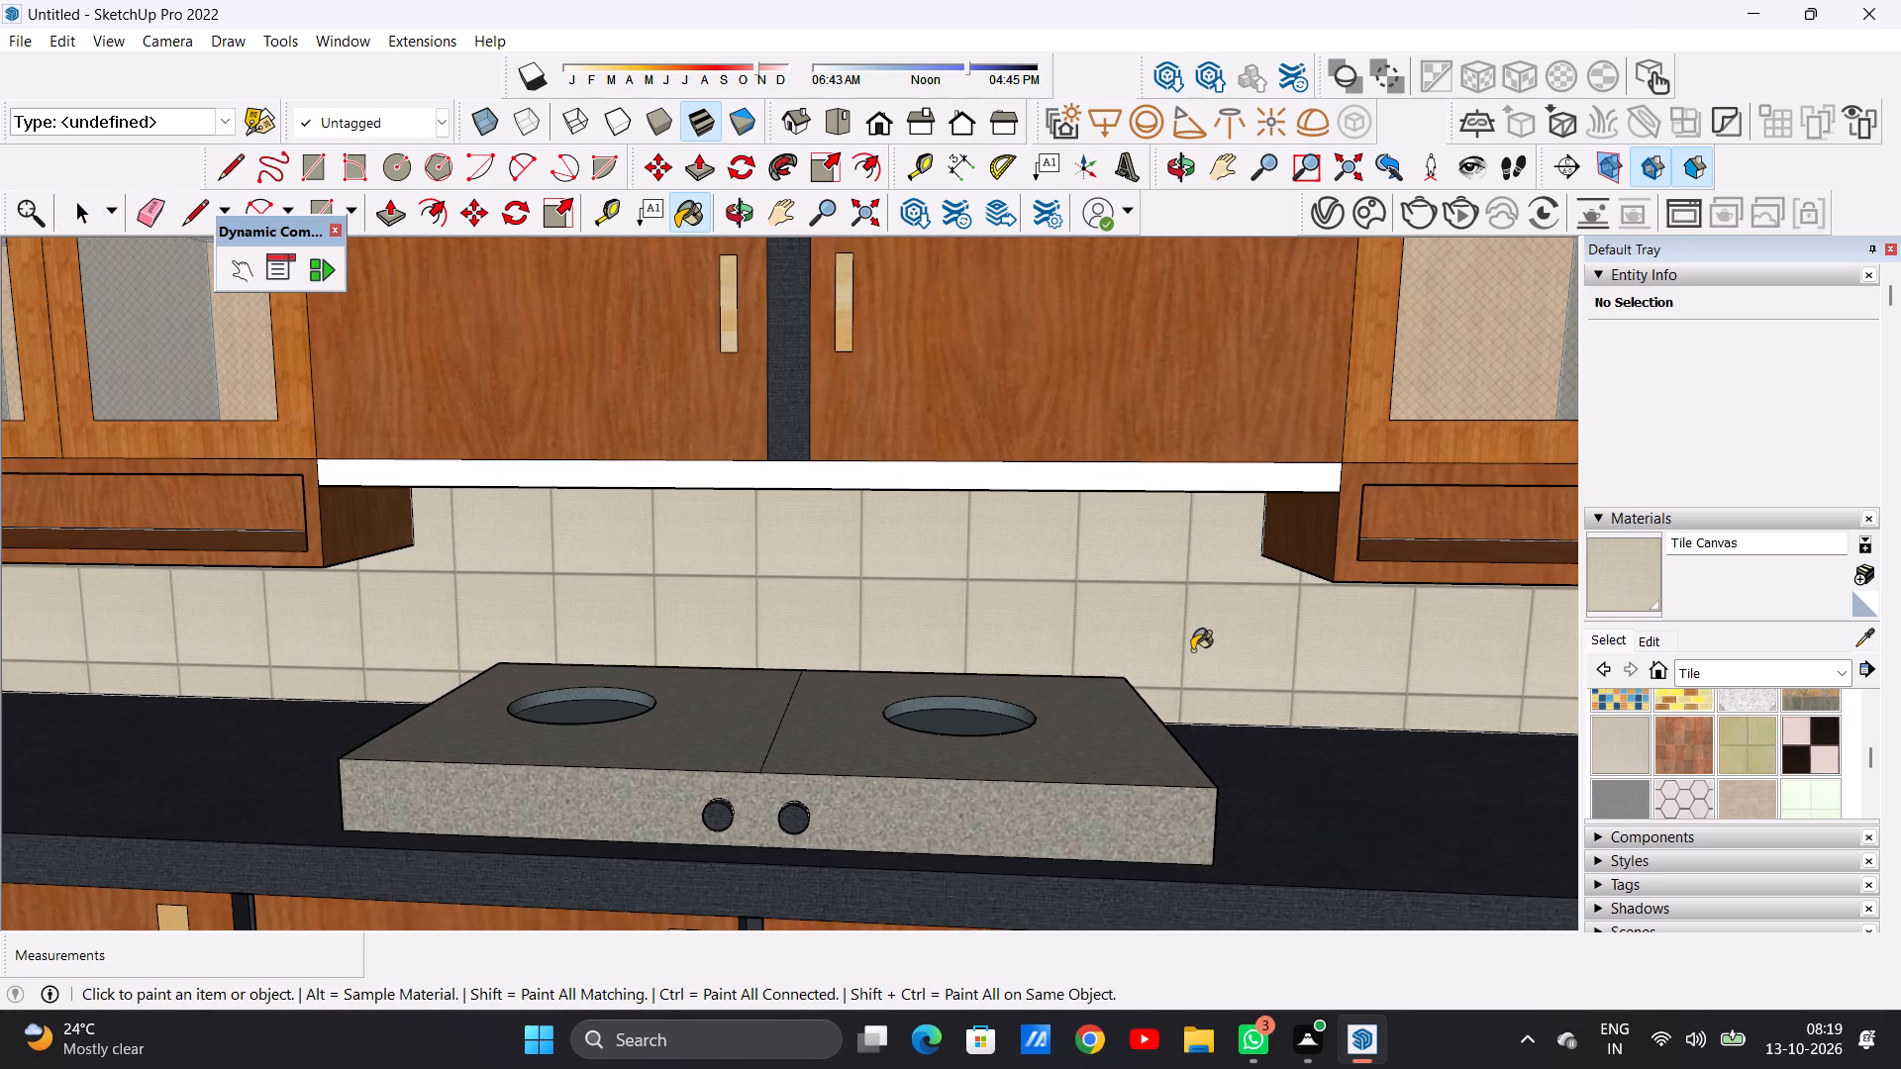
# Paint the wall around the window above the sink with Tile Canvas.
pyautogui.moveTo(1176, 582); pyautogui.dragTo(1162, 498, button='middle')
pyautogui.scroll(-11, 1248, 612)
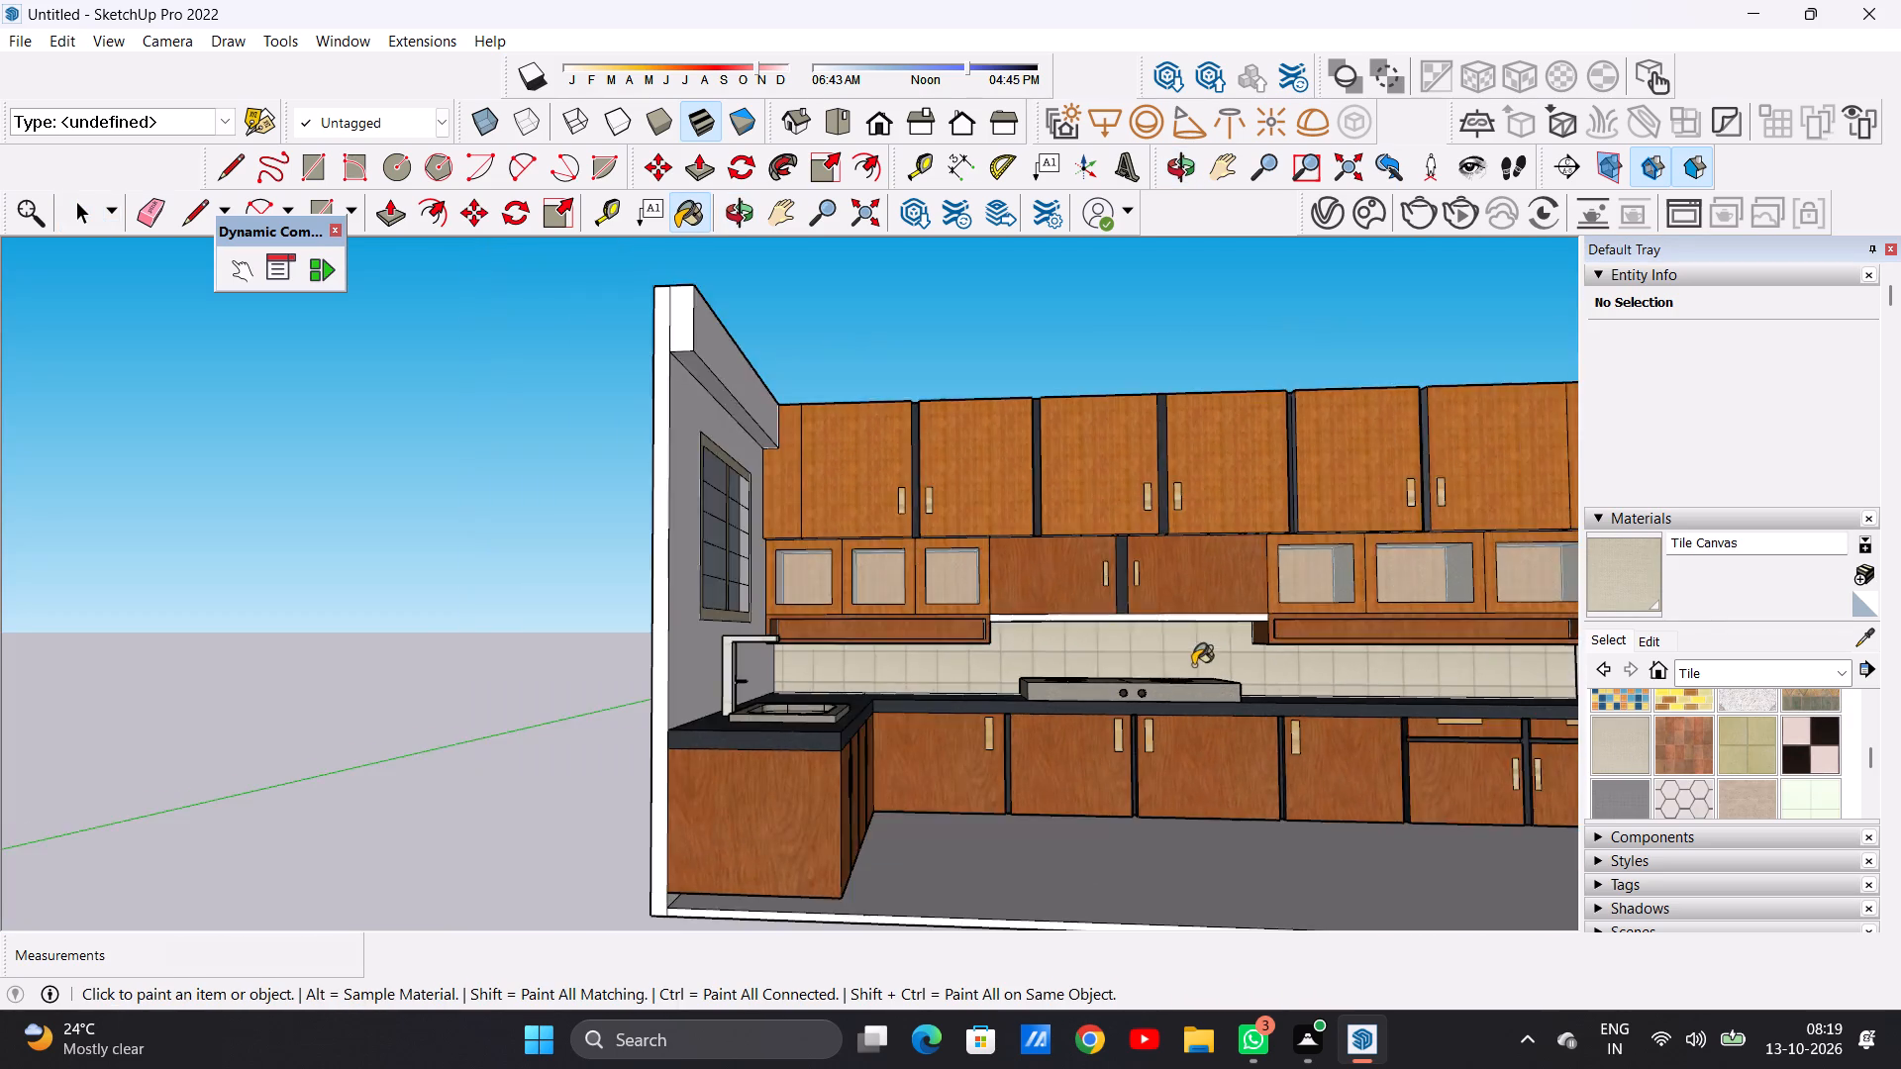
pyautogui.scroll(-5, 1193, 665)
pyautogui.moveTo(1444, 660); pyautogui.dragTo(909, 707, button='middle')
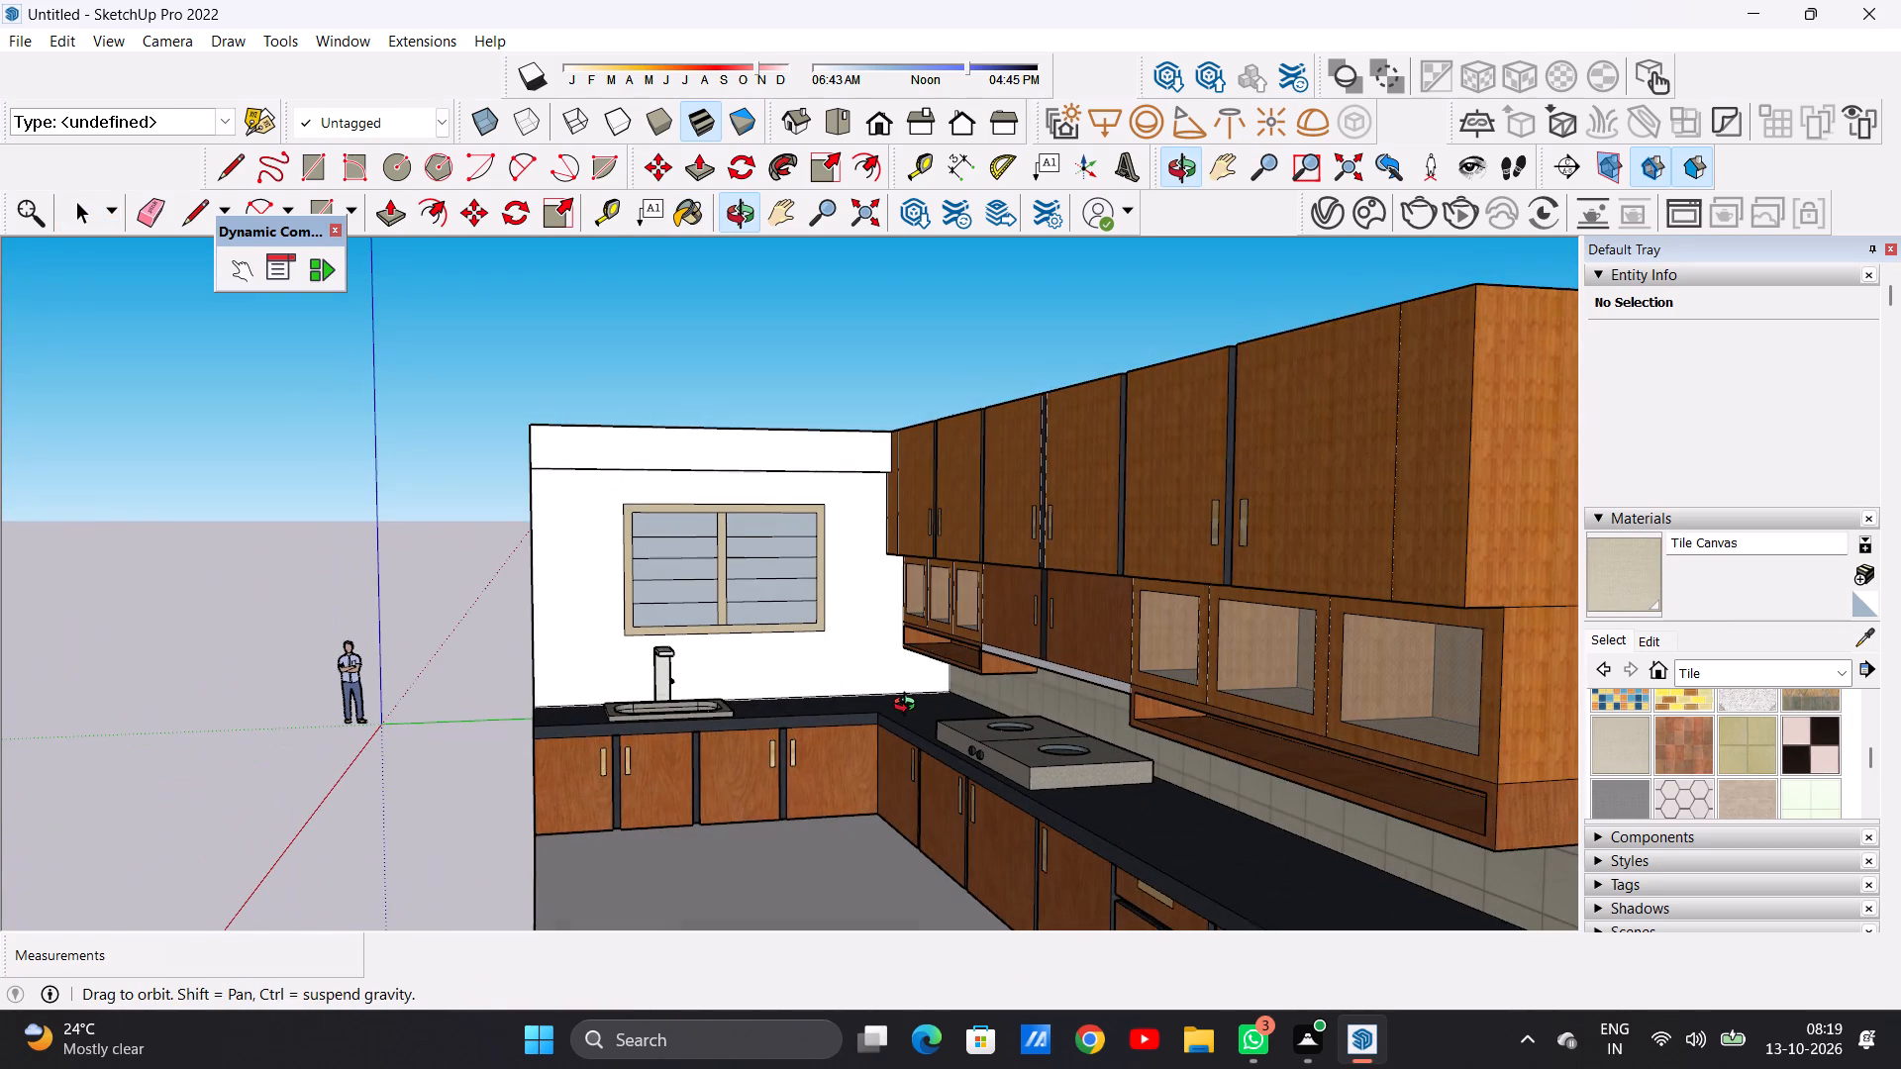
pyautogui.moveTo(909, 707); pyautogui.dragTo(950, 702, button='middle')
pyautogui.scroll(4, 884, 690)
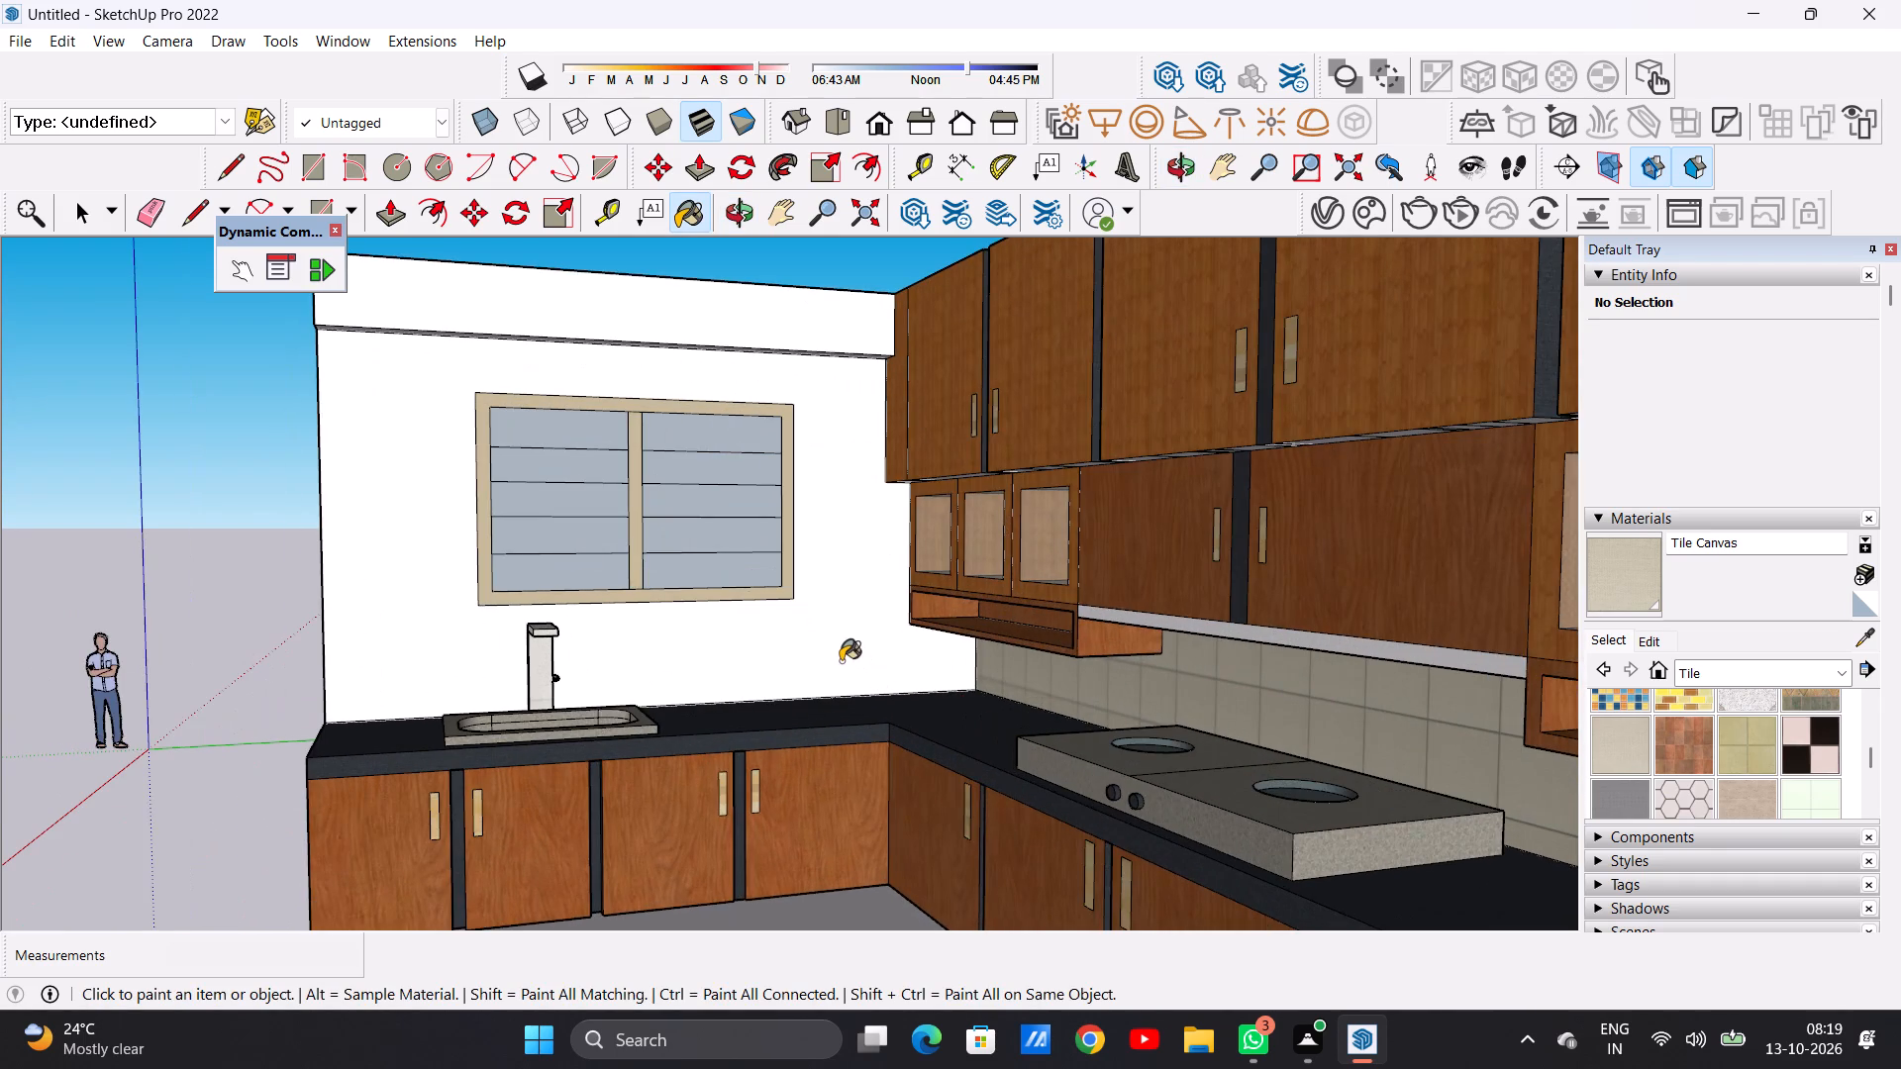
pyautogui.click(841, 661)
# Paint the exposed vertical end edges of the window wall and the cooktop wall with Tile Canvas.
pyautogui.scroll(-6, 841, 661)
pyautogui.moveTo(786, 656); pyautogui.dragTo(935, 655, button='middle')
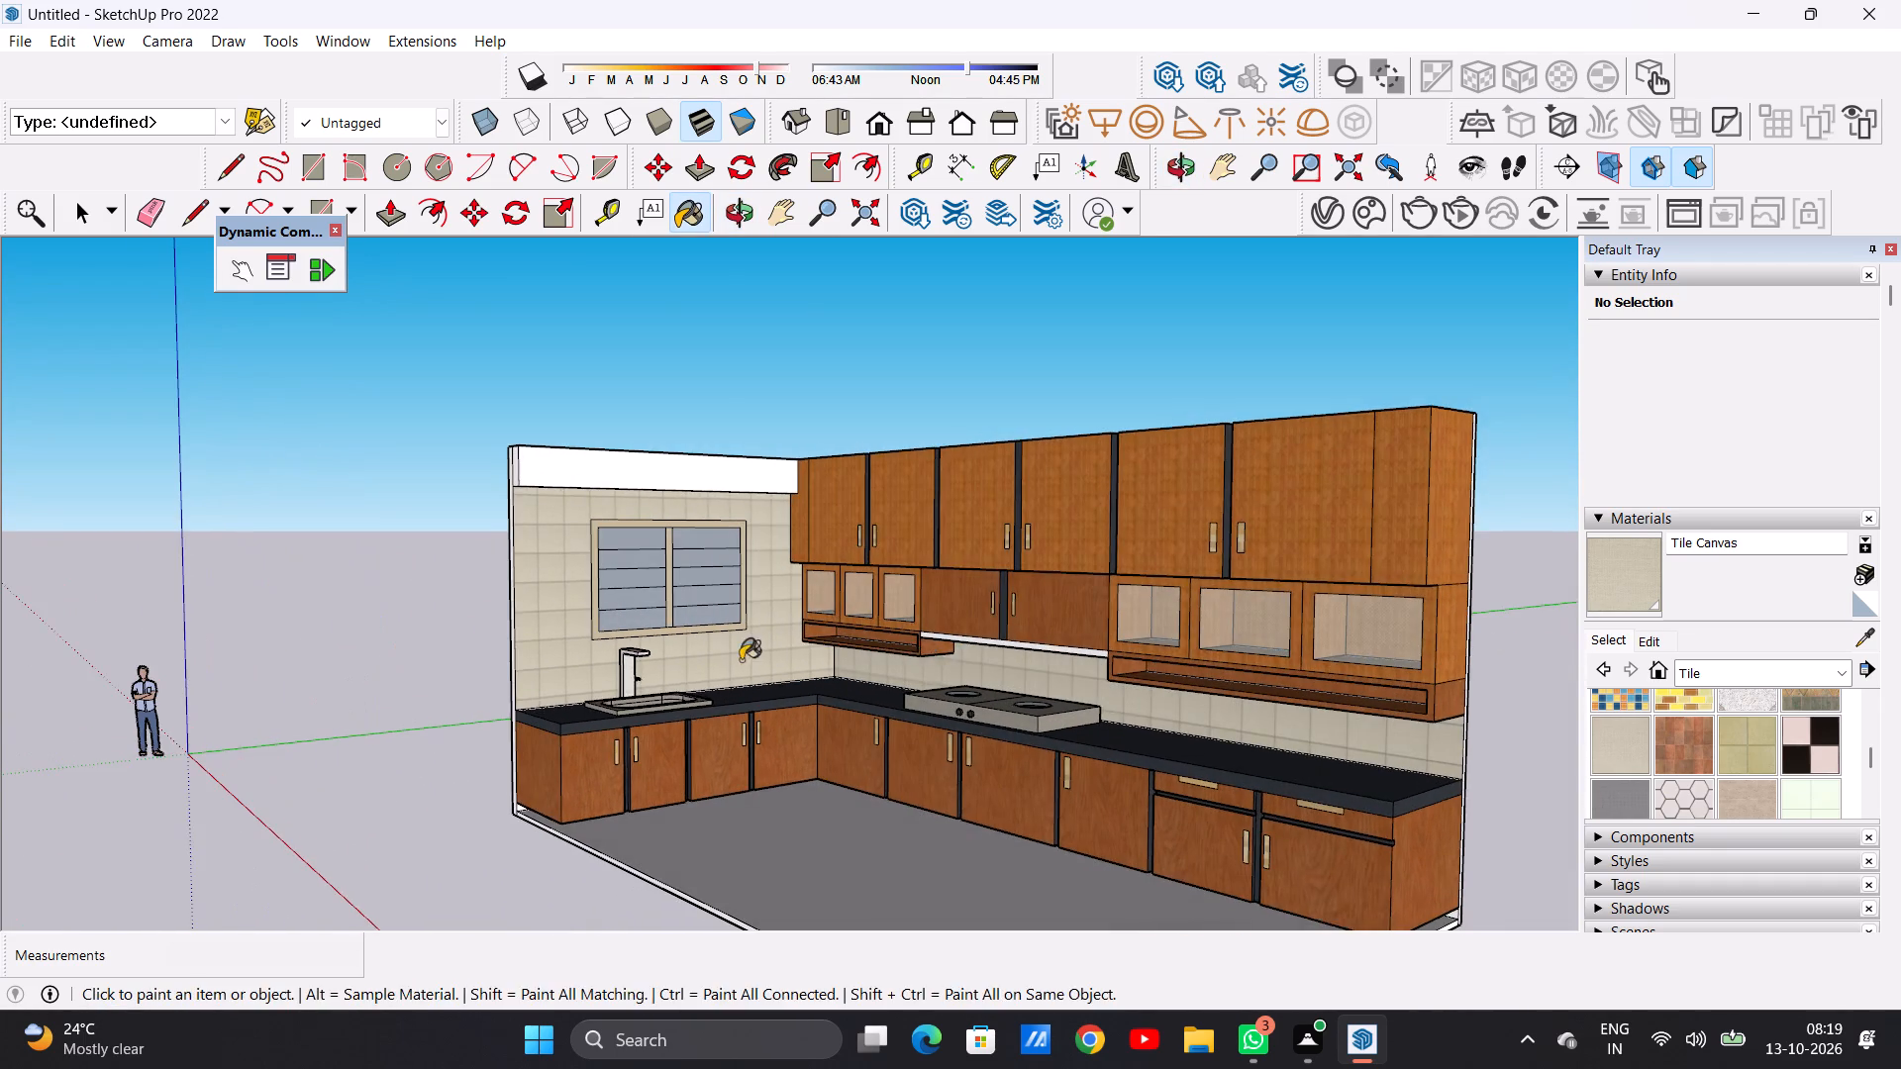
pyautogui.moveTo(740, 660); pyautogui.dragTo(998, 665, button='middle')
pyautogui.scroll(5, 502, 676)
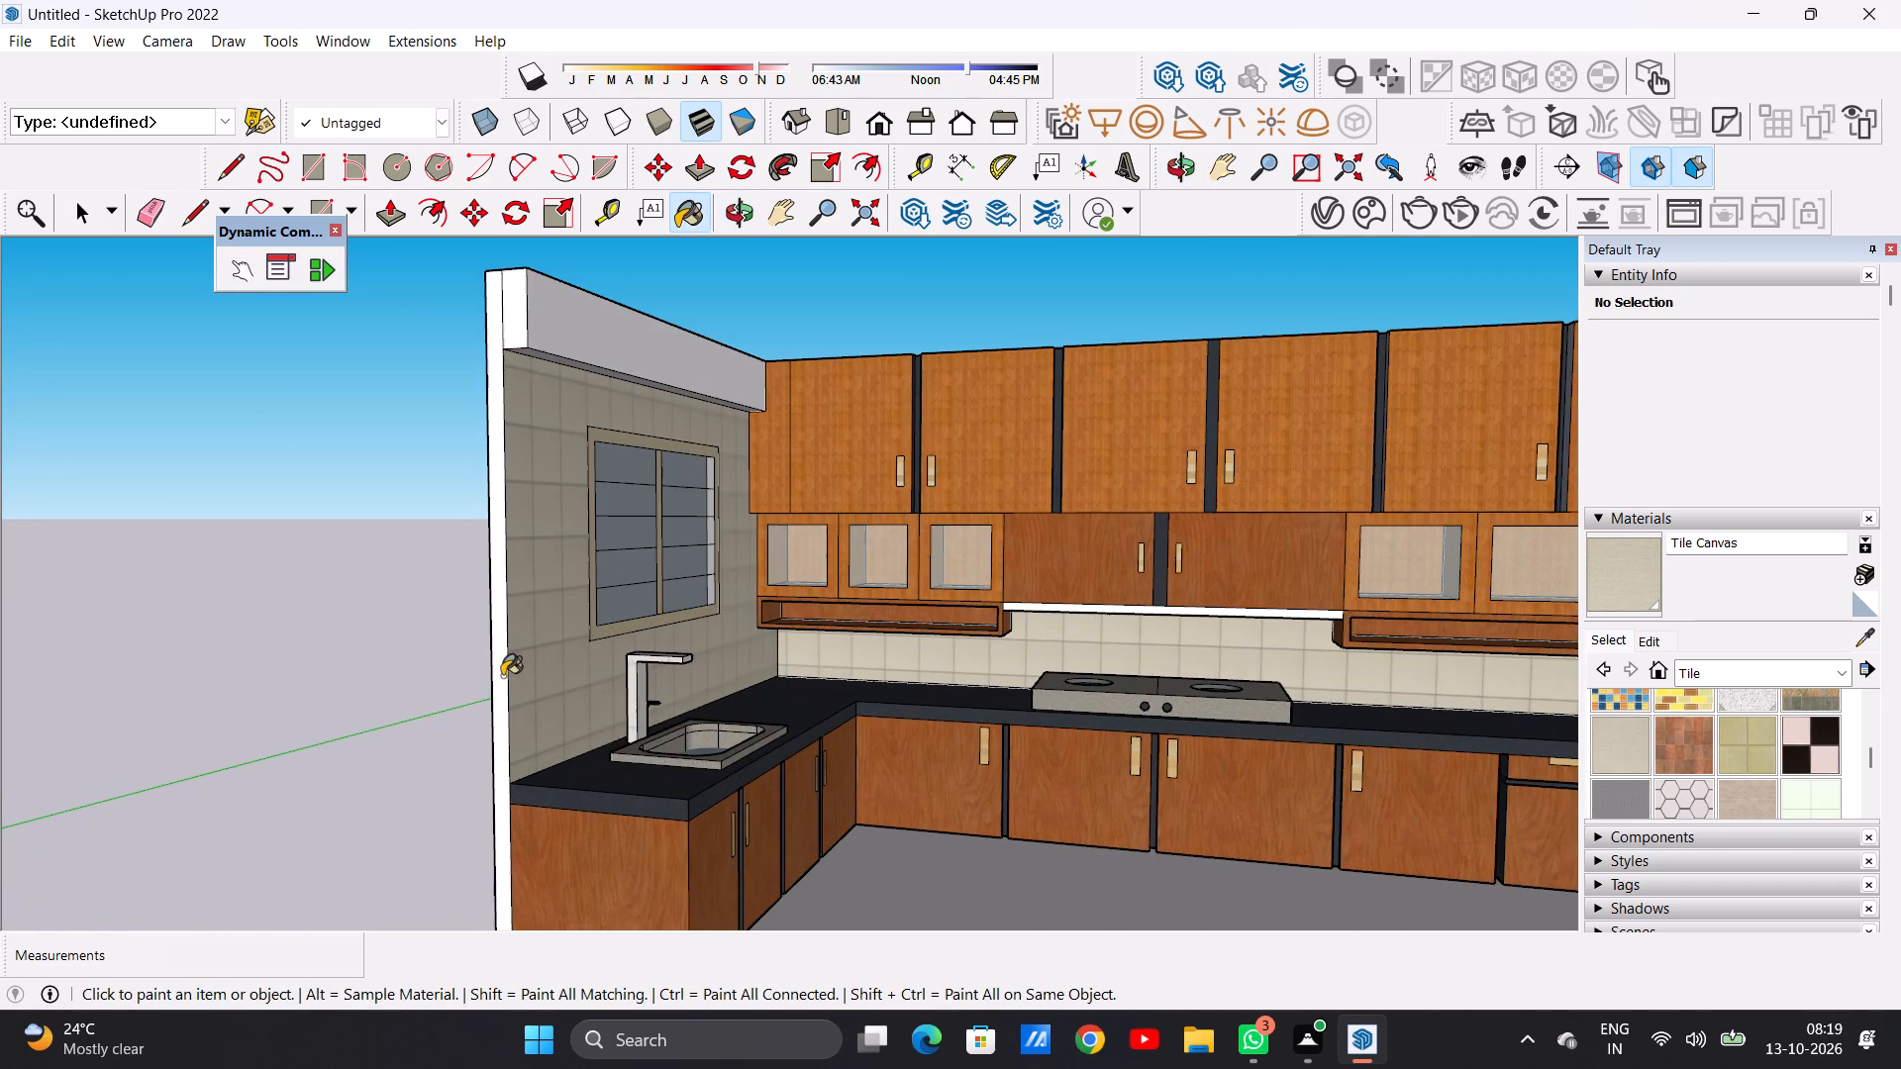
pyautogui.click(502, 676)
pyautogui.scroll(-10, 715, 671)
pyautogui.scroll(5, 1217, 675)
pyautogui.moveTo(1240, 669); pyautogui.dragTo(903, 698, button='middle')
pyautogui.scroll(5, 1121, 666)
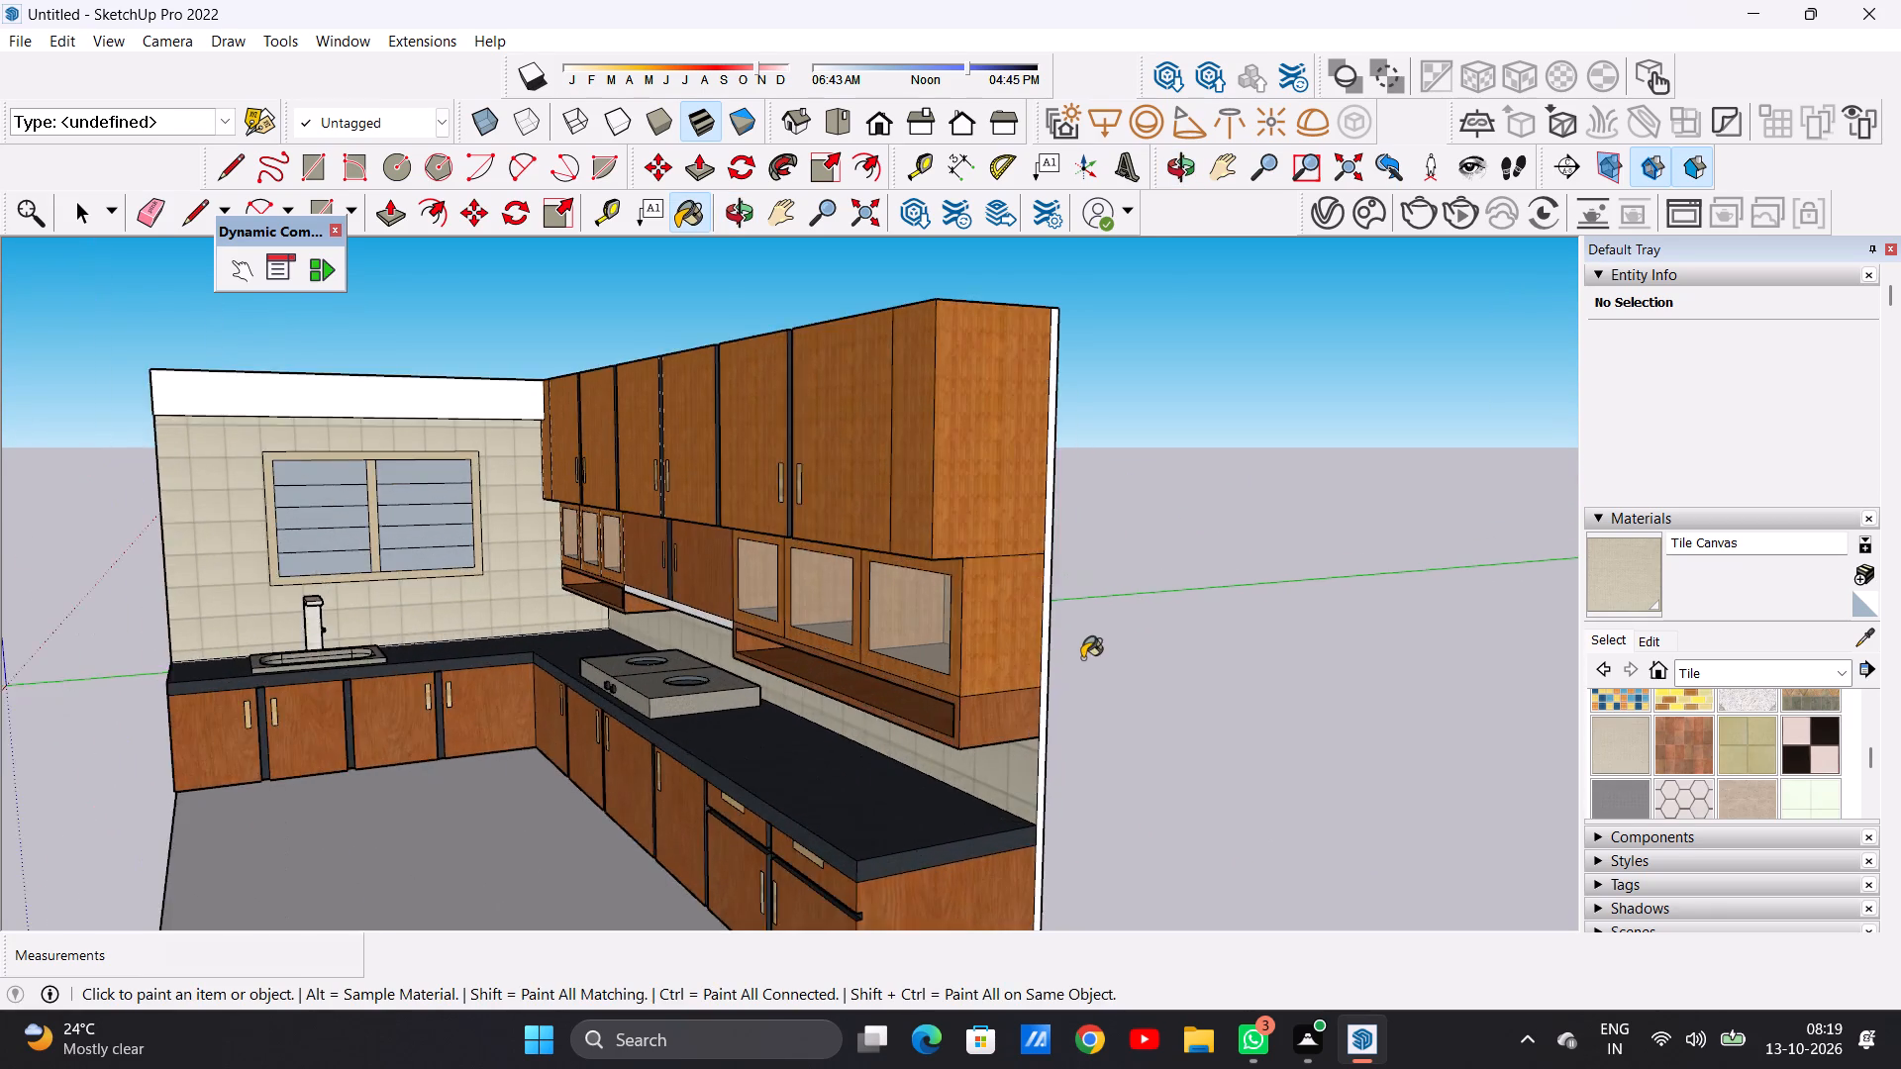
pyautogui.scroll(8, 1082, 658)
pyautogui.click(588, 705)
pyautogui.scroll(1, 1116, 621)
pyautogui.scroll(-3, 1116, 621)
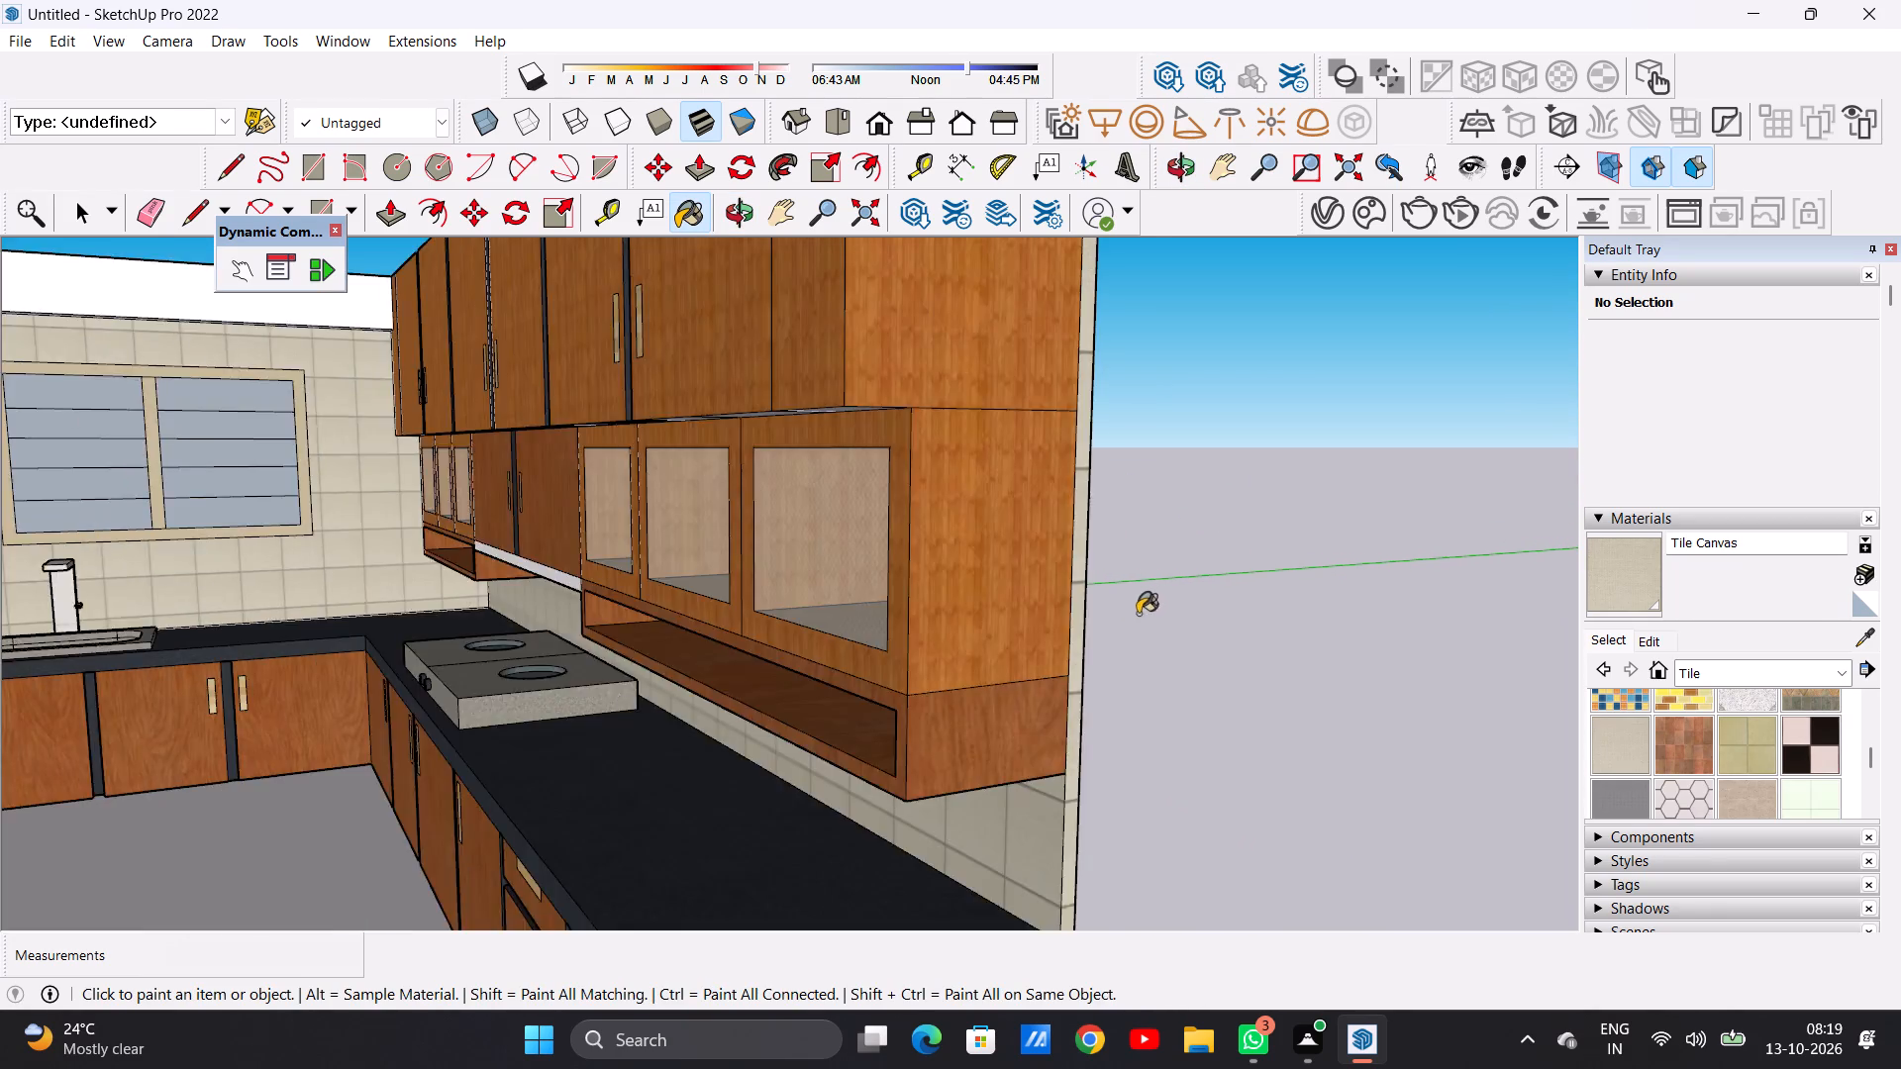
# Paint the two exposed outer edges of the floor slab with Tile Canvas.
pyautogui.scroll(-17, 1138, 614)
pyautogui.scroll(4, 800, 849)
pyautogui.scroll(-1, 800, 848)
pyautogui.scroll(2, 809, 812)
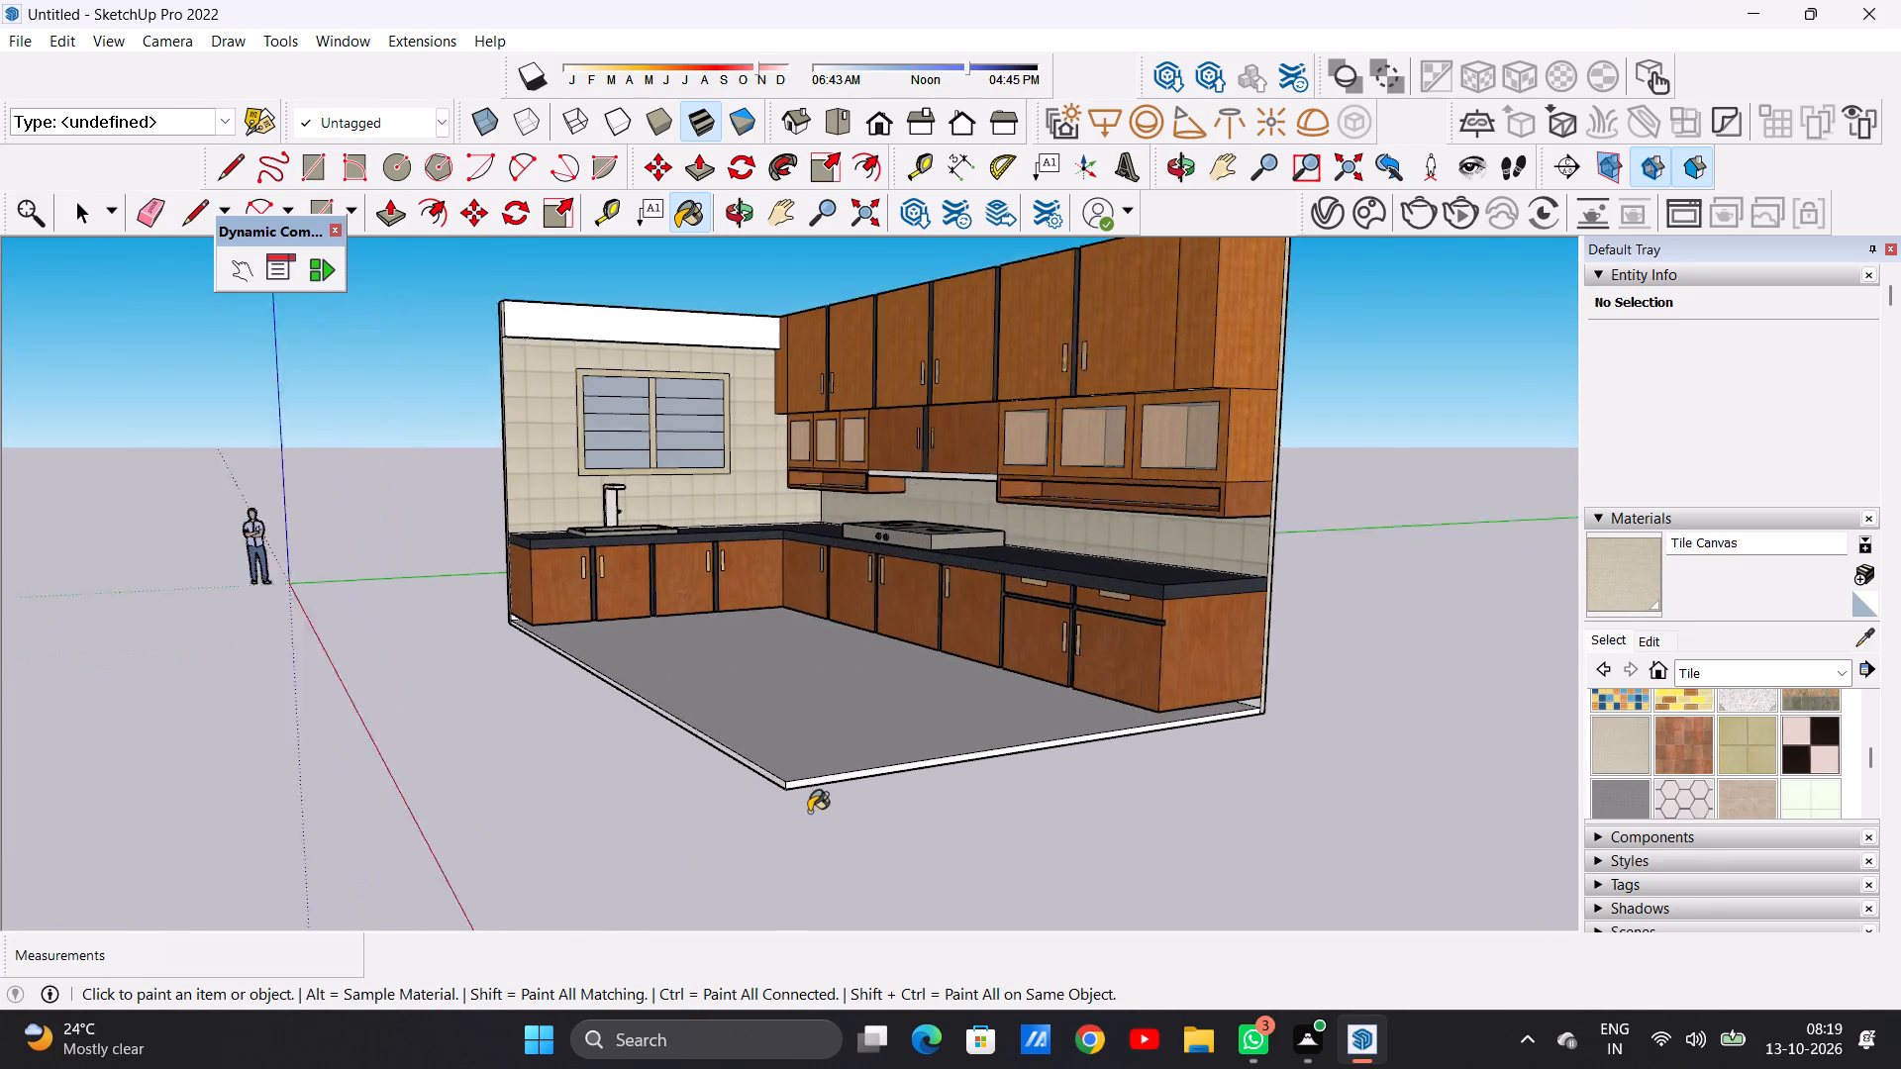
pyautogui.scroll(16, 809, 812)
pyautogui.click(757, 743)
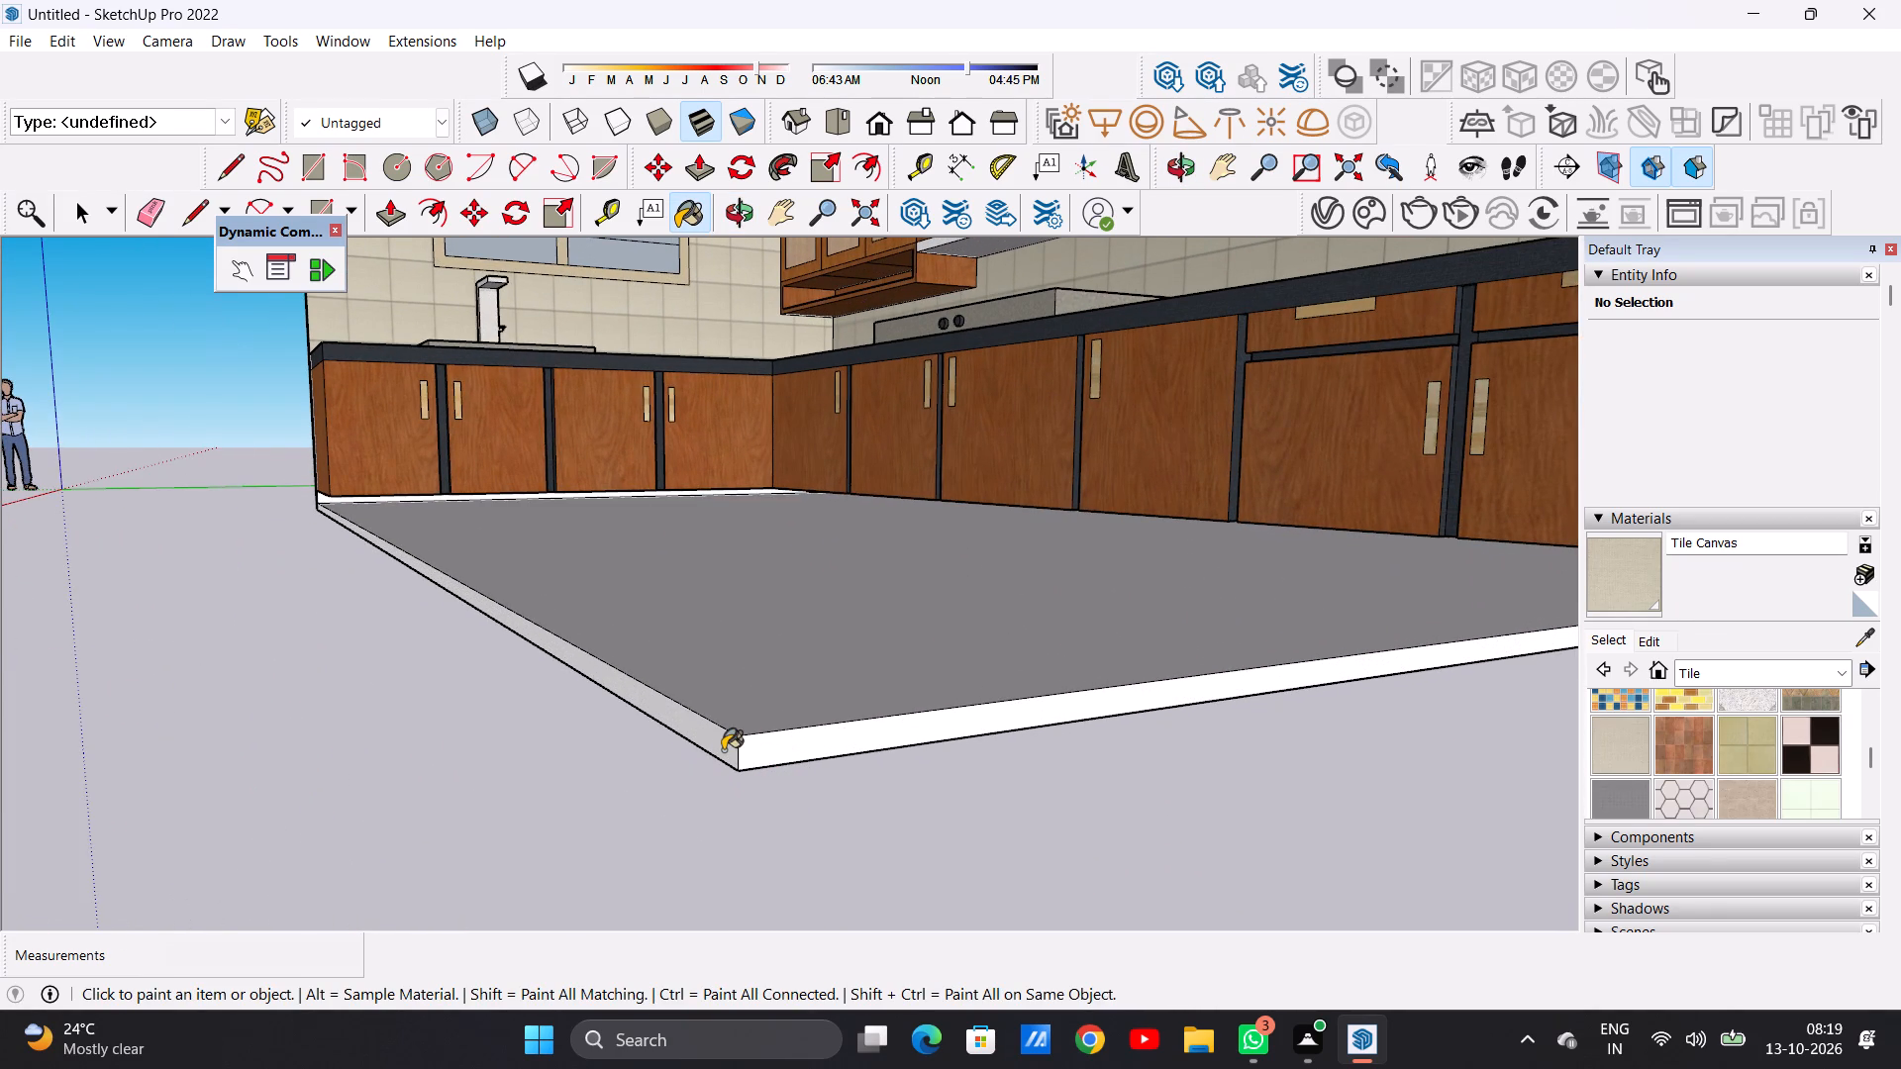
pyautogui.click(723, 750)
# Paint the white wall strips beneath the base cabinets on both the sink and cooktop runs with Tile Canvas.
pyautogui.scroll(-7, 880, 763)
pyautogui.moveTo(796, 710); pyautogui.dragTo(1010, 690, button='middle')
pyautogui.scroll(-4, 211, 416)
pyautogui.scroll(6, 165, 505)
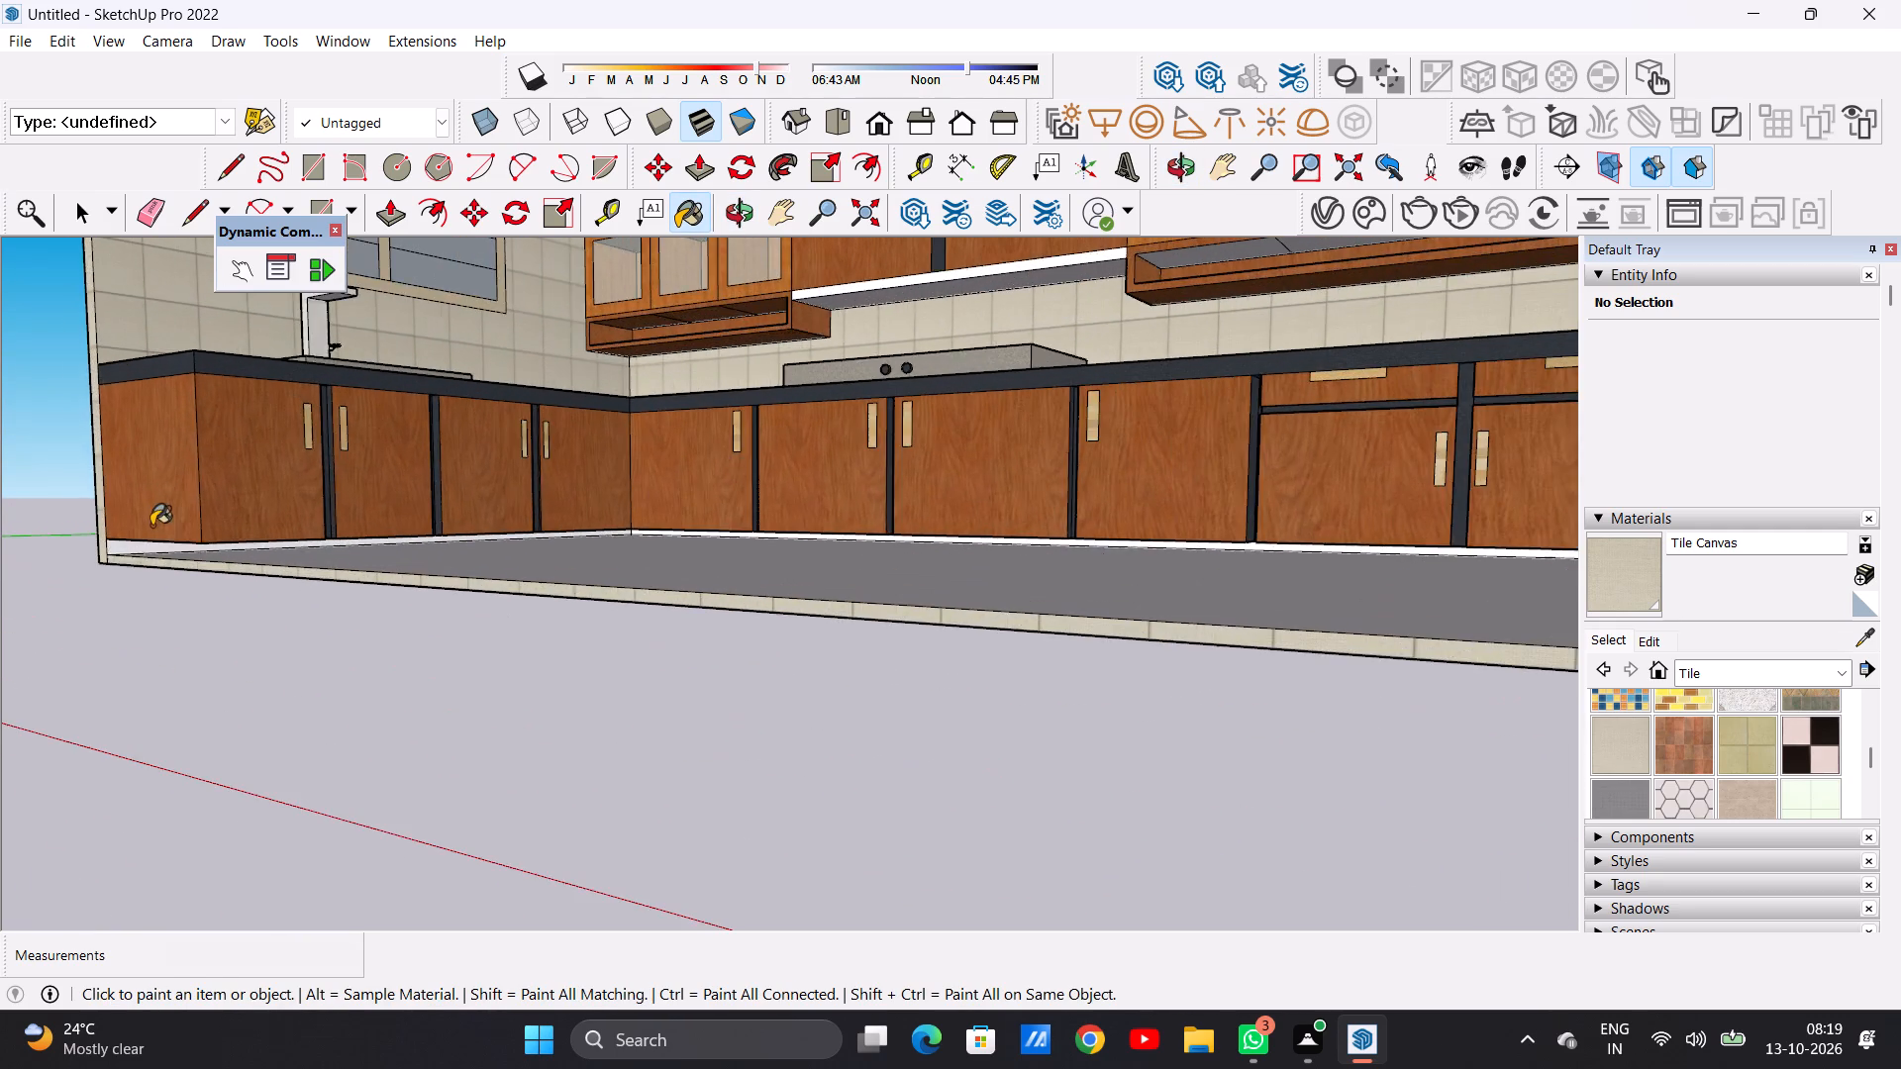
pyautogui.scroll(-1, 150, 531)
pyautogui.scroll(19, 150, 534)
pyautogui.click(113, 529)
pyautogui.scroll(-2, 400, 565)
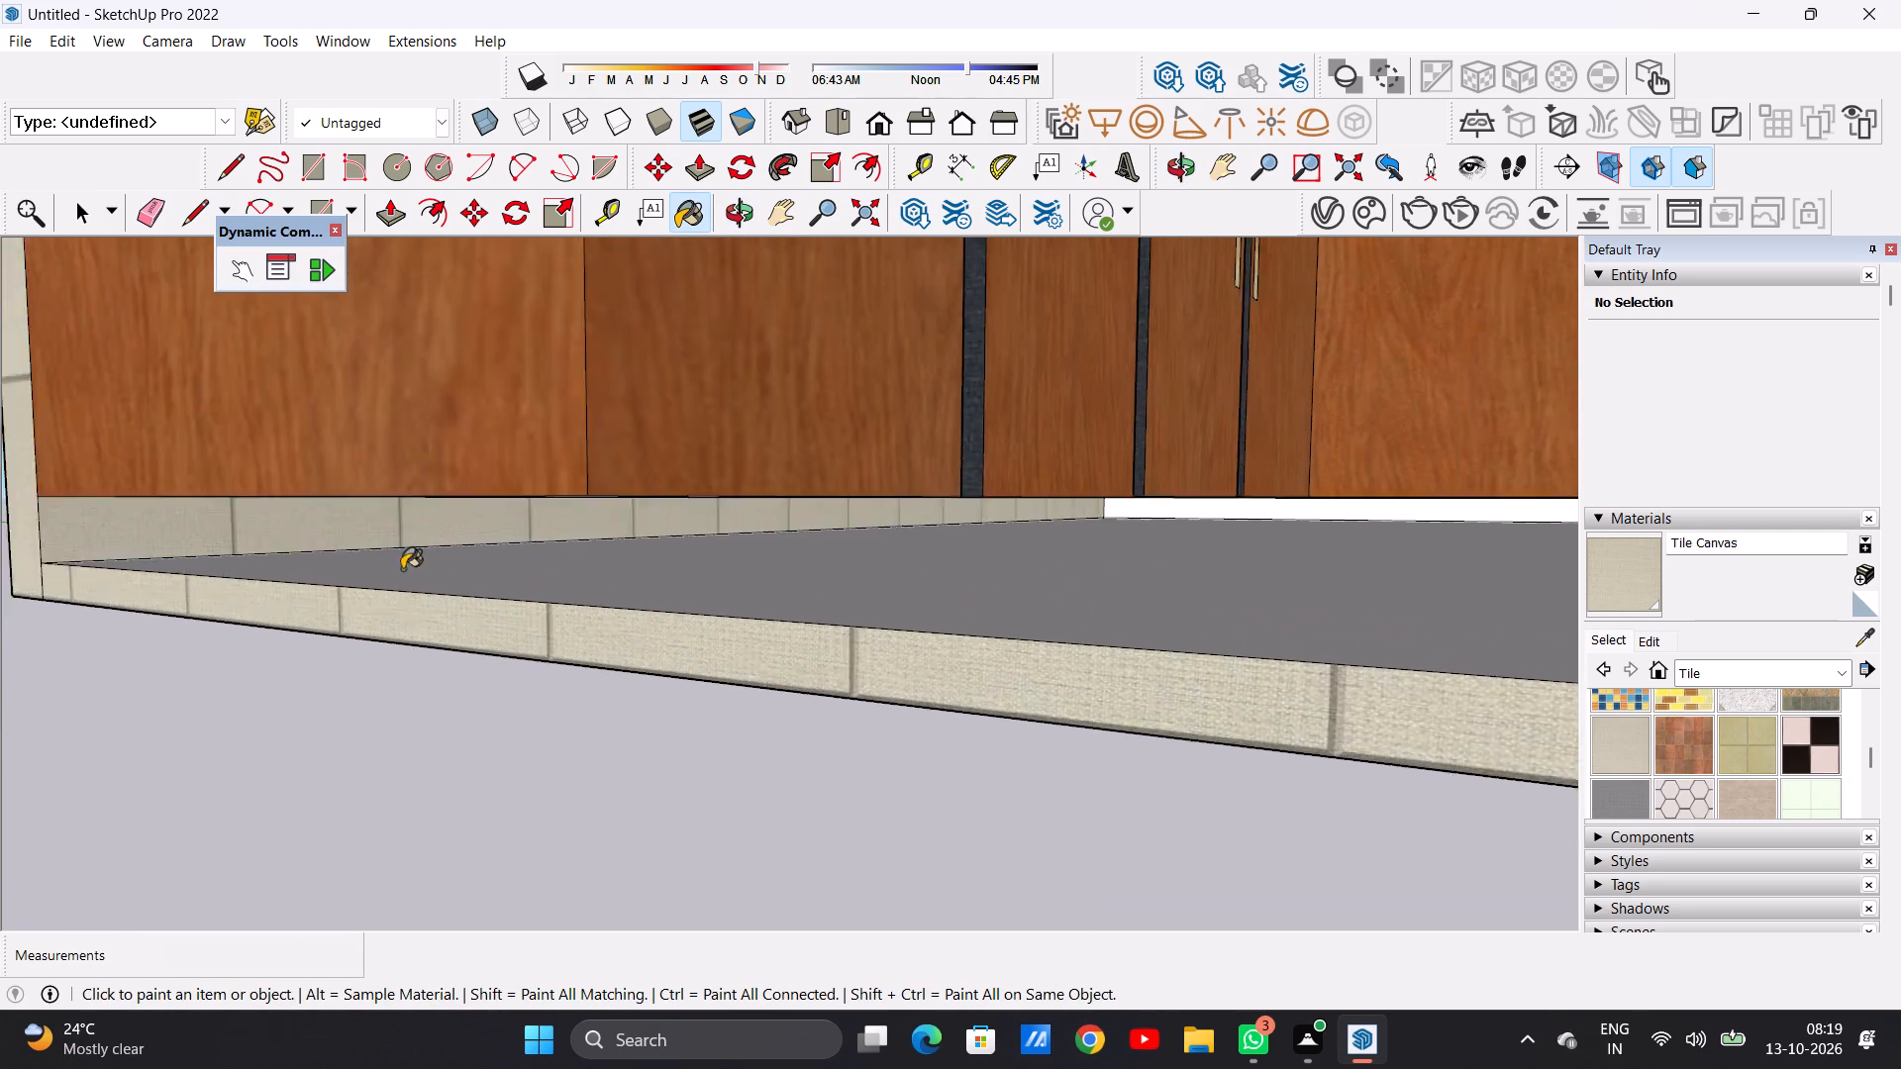
pyautogui.scroll(-7, 402, 569)
pyautogui.scroll(11, 1306, 580)
pyautogui.click(1257, 499)
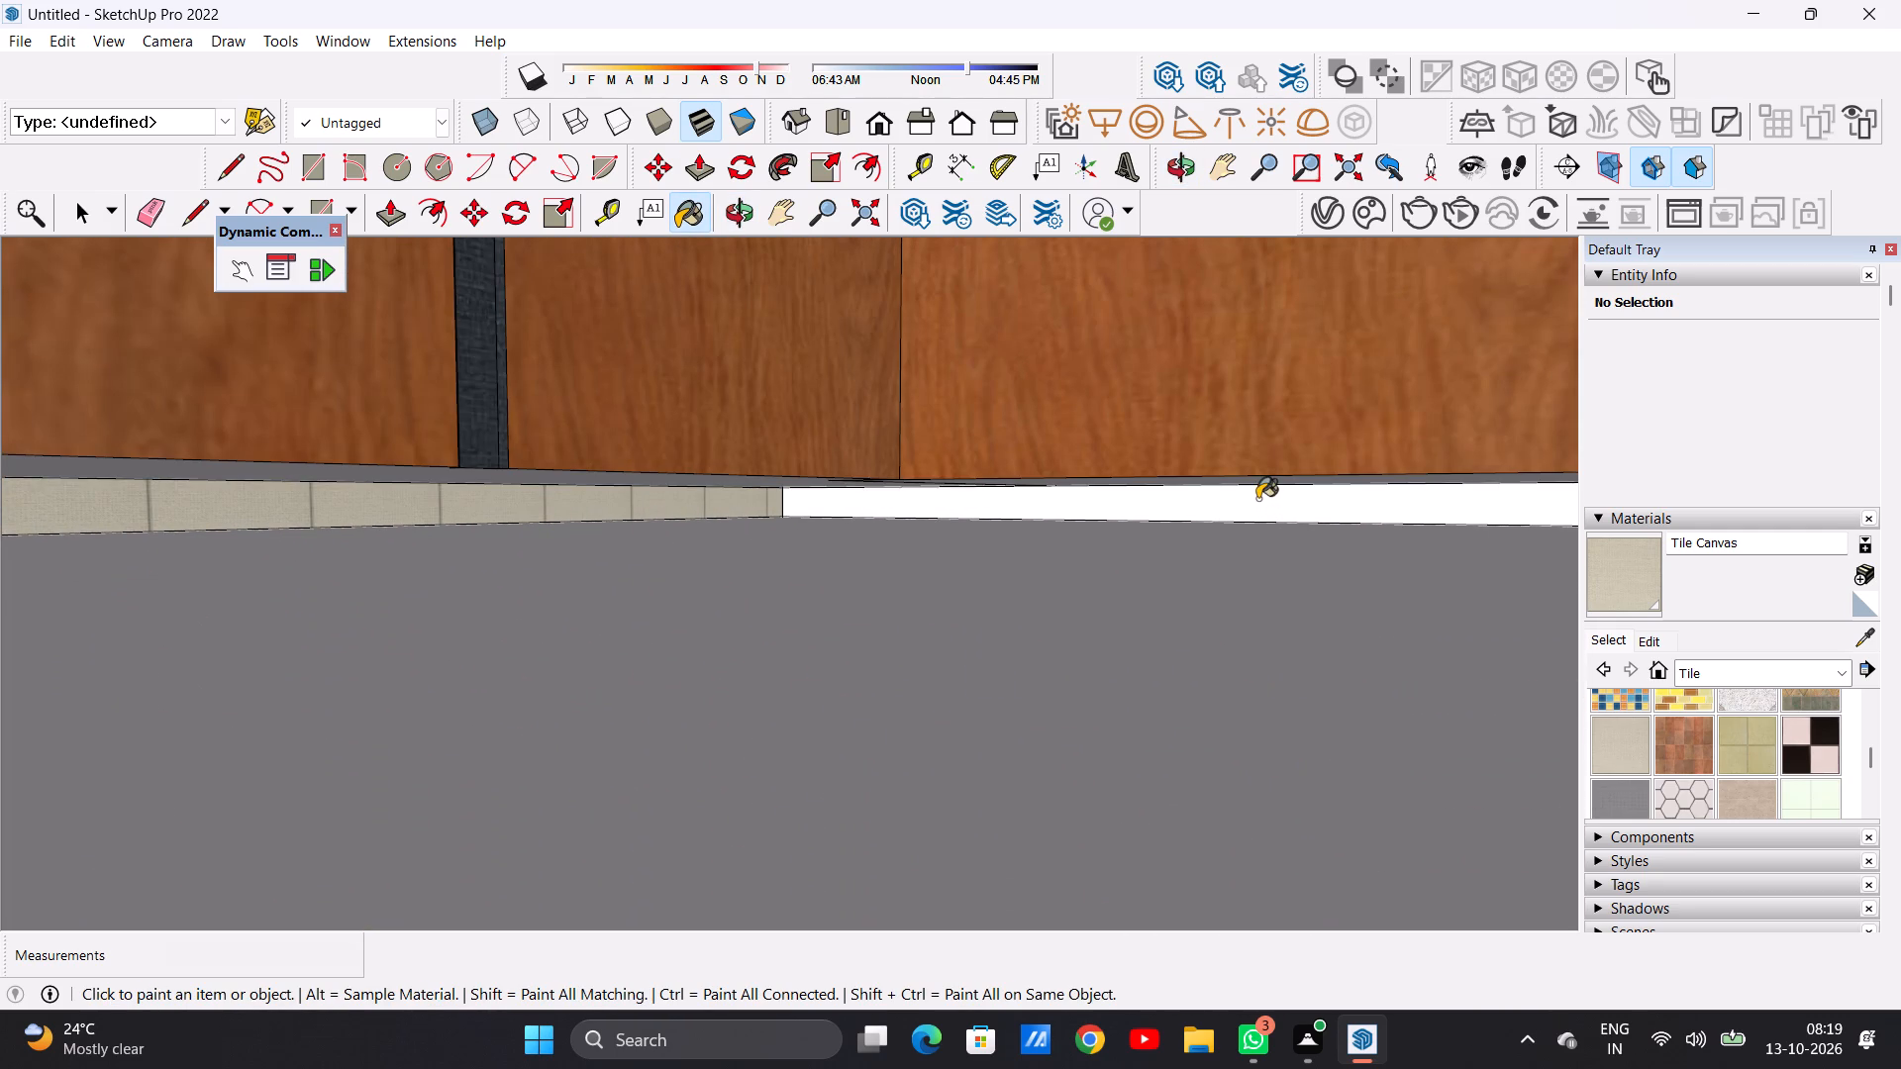
pyautogui.scroll(-20, 1042, 659)
pyautogui.scroll(-8, 1042, 659)
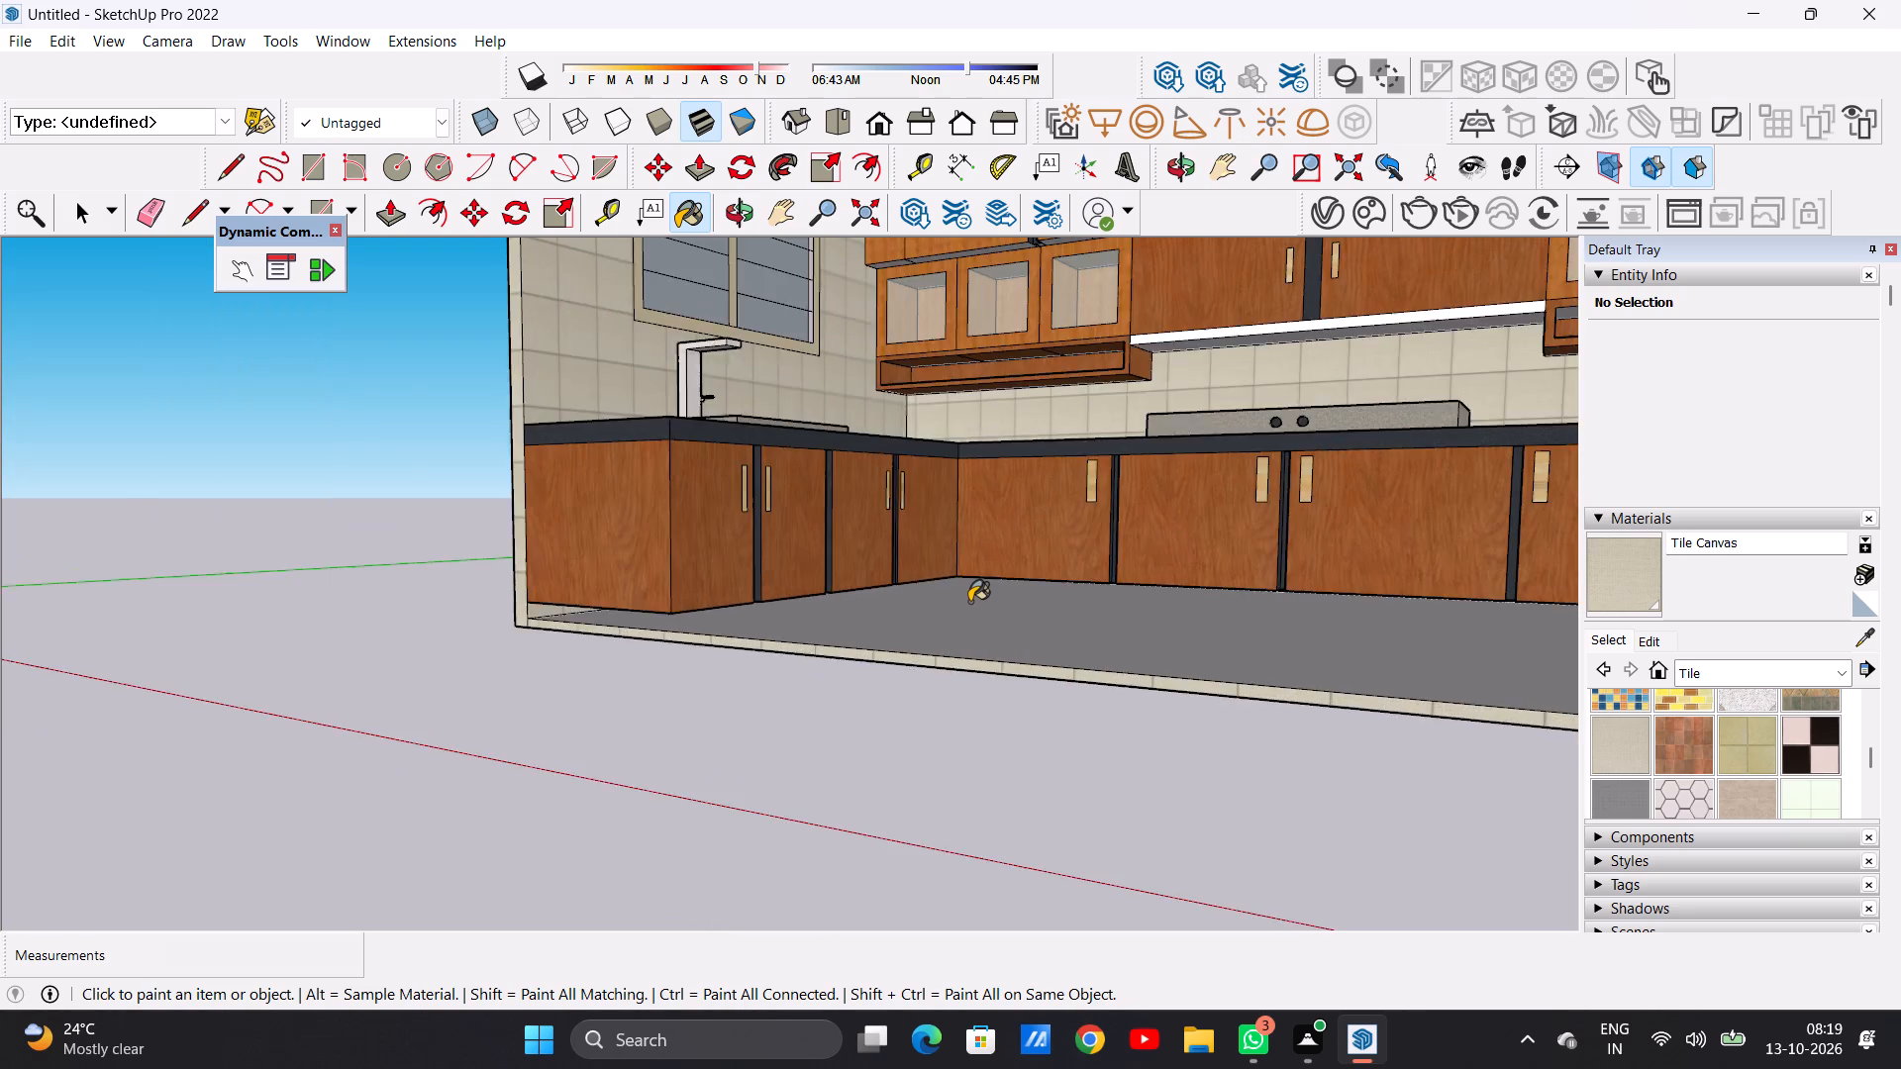
# Examine the kitchen from above, focusing on the unpainted floor.
pyautogui.scroll(-3, 969, 602)
pyautogui.moveTo(946, 614); pyautogui.dragTo(985, 696, button='middle')
pyautogui.scroll(-8, 723, 529)
pyautogui.moveTo(819, 570); pyautogui.dragTo(943, 737, button='middle')
pyautogui.scroll(5, 1032, 594)
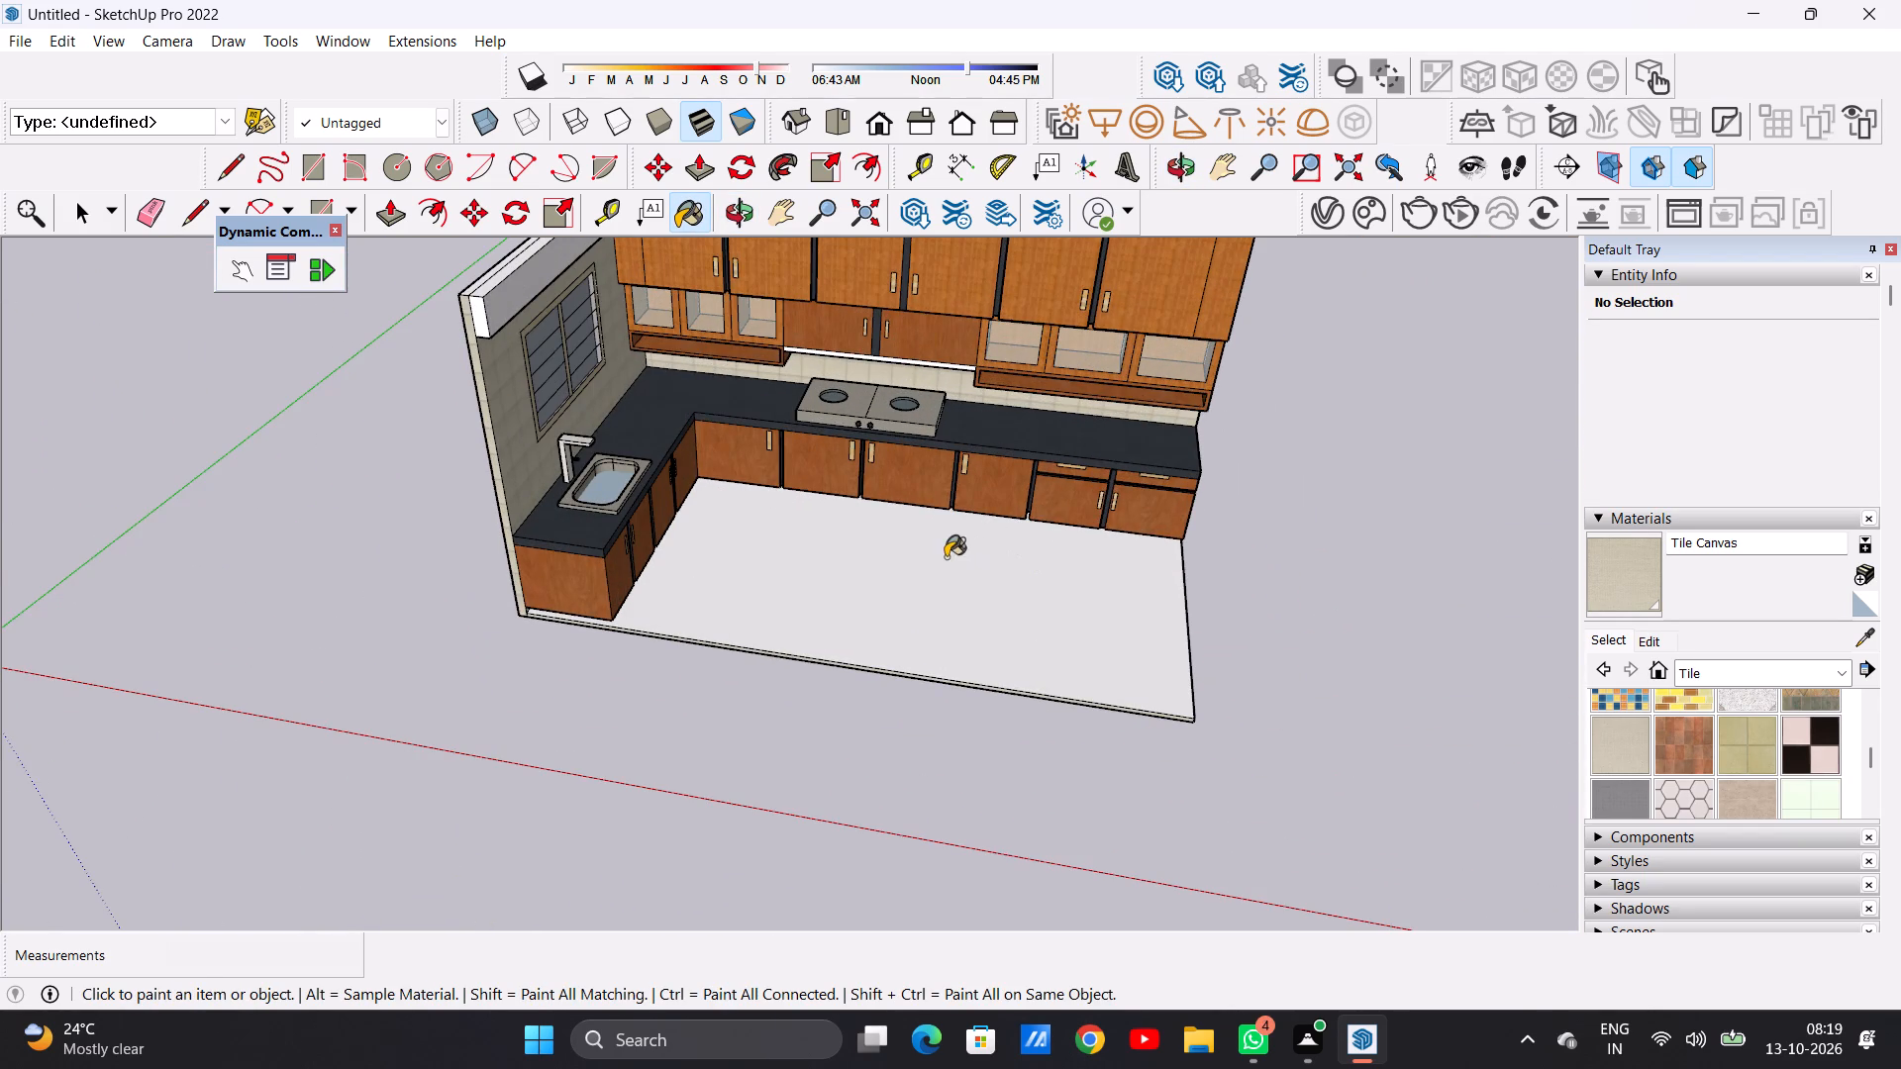
pyautogui.scroll(-2, 787, 541)
pyautogui.moveTo(889, 557); pyautogui.dragTo(843, 544, button='middle')
pyautogui.press('space')
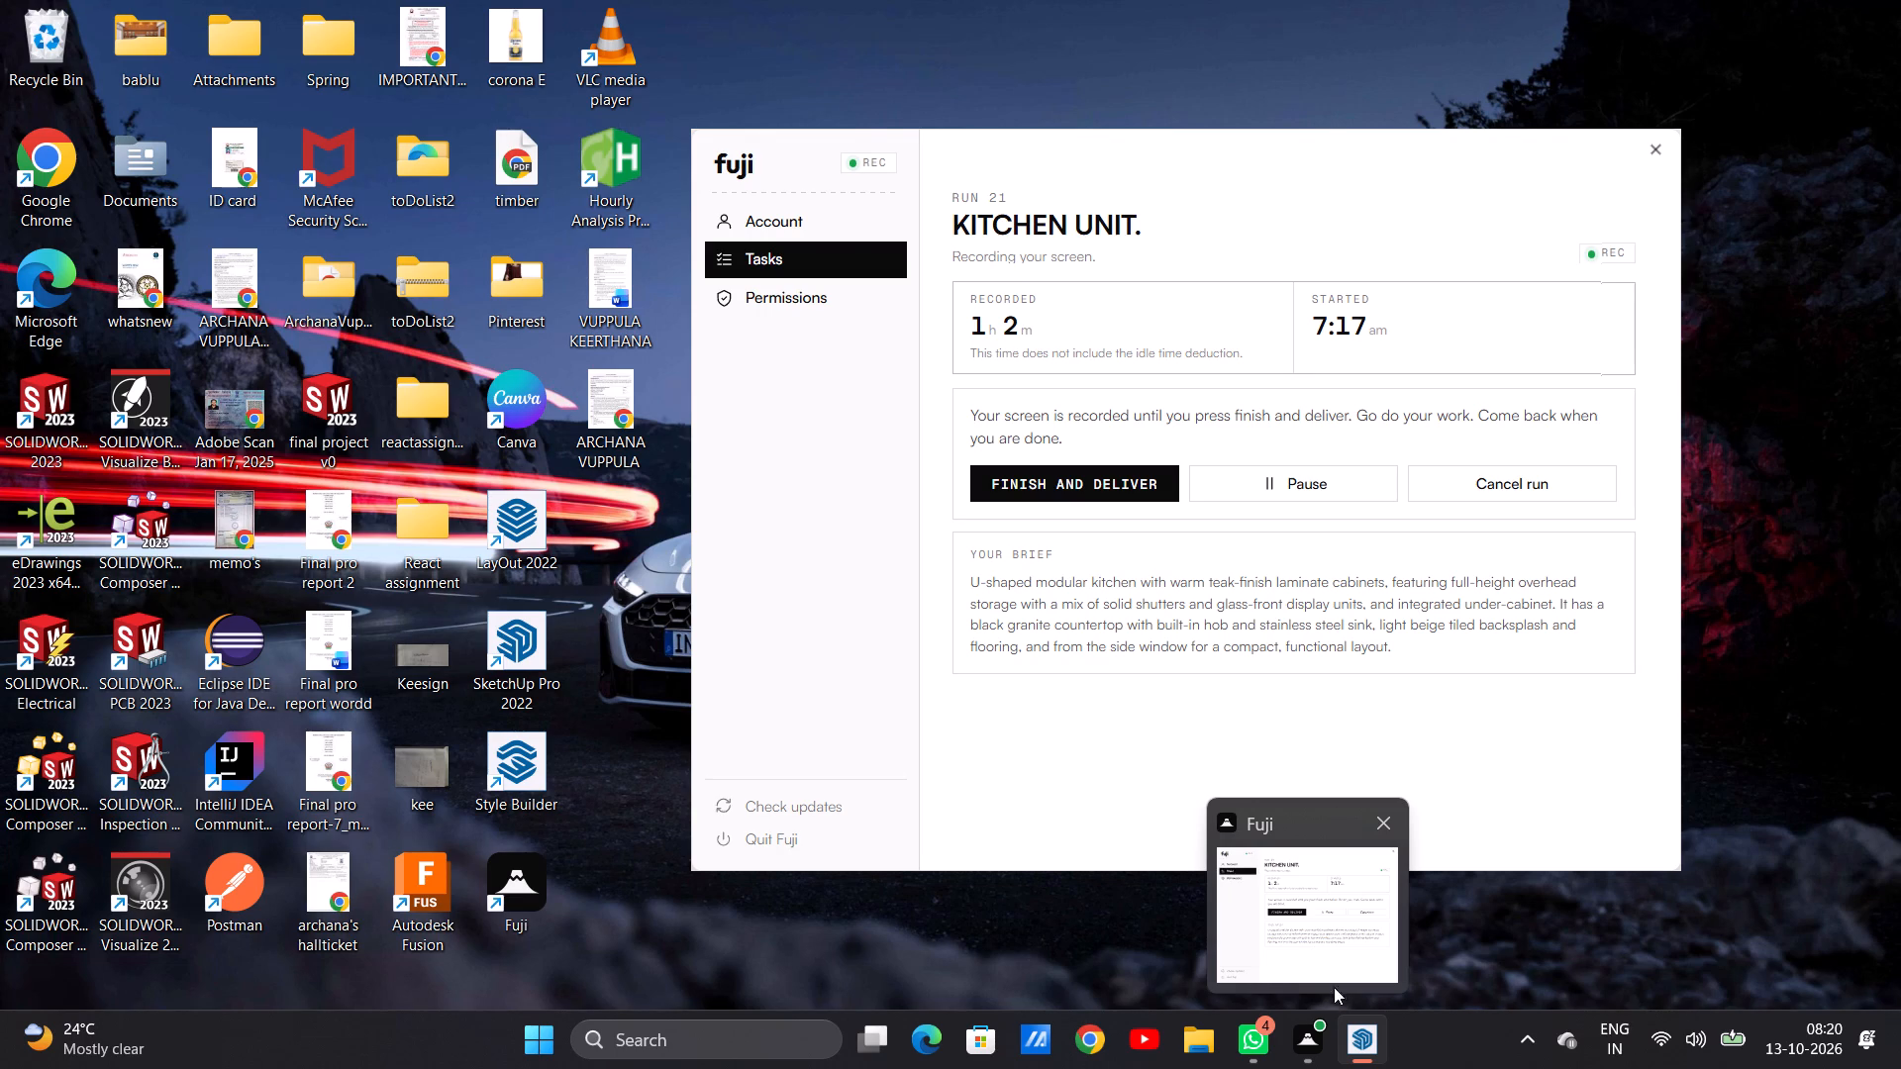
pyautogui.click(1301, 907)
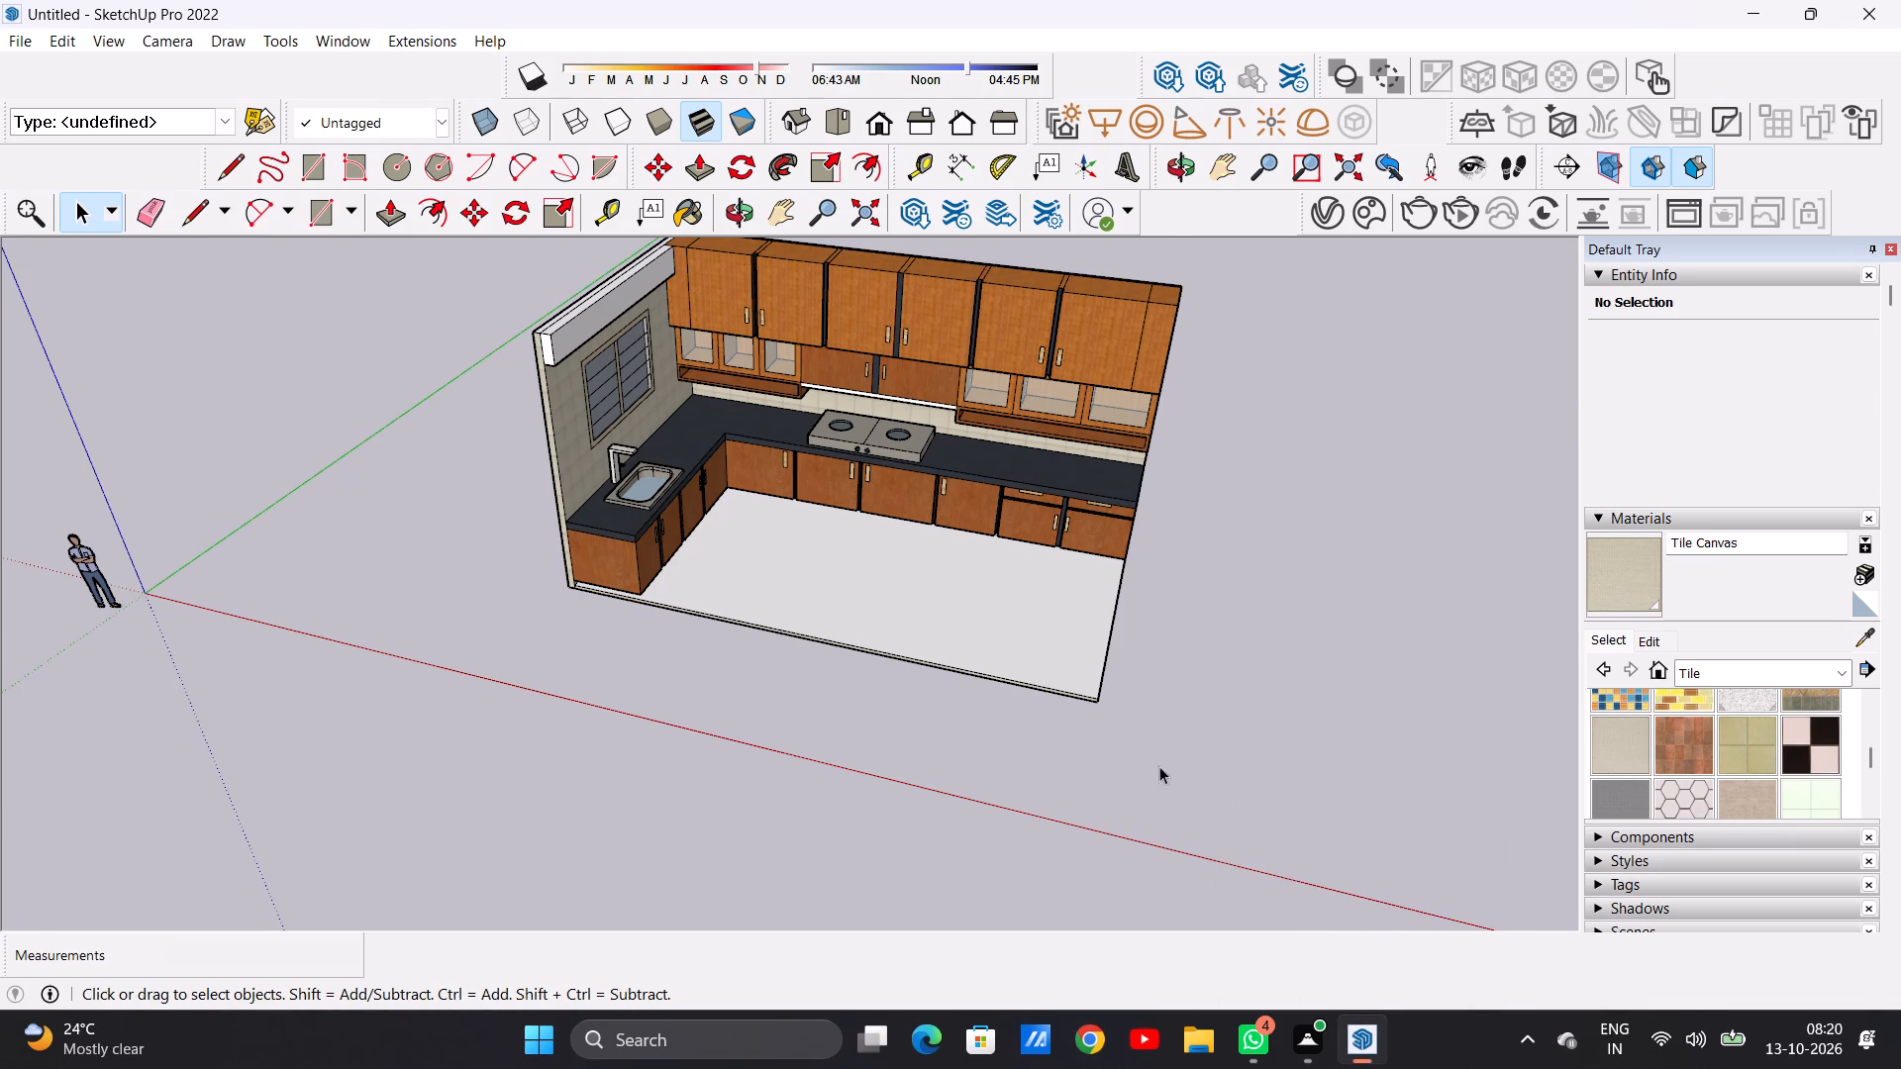
# Examine the cooktop backsplash and the whole kitchen for surfaces that are still unpainted.
pyautogui.scroll(-3, 811, 585)
pyautogui.moveTo(878, 586); pyautogui.dragTo(655, 425, button='middle')
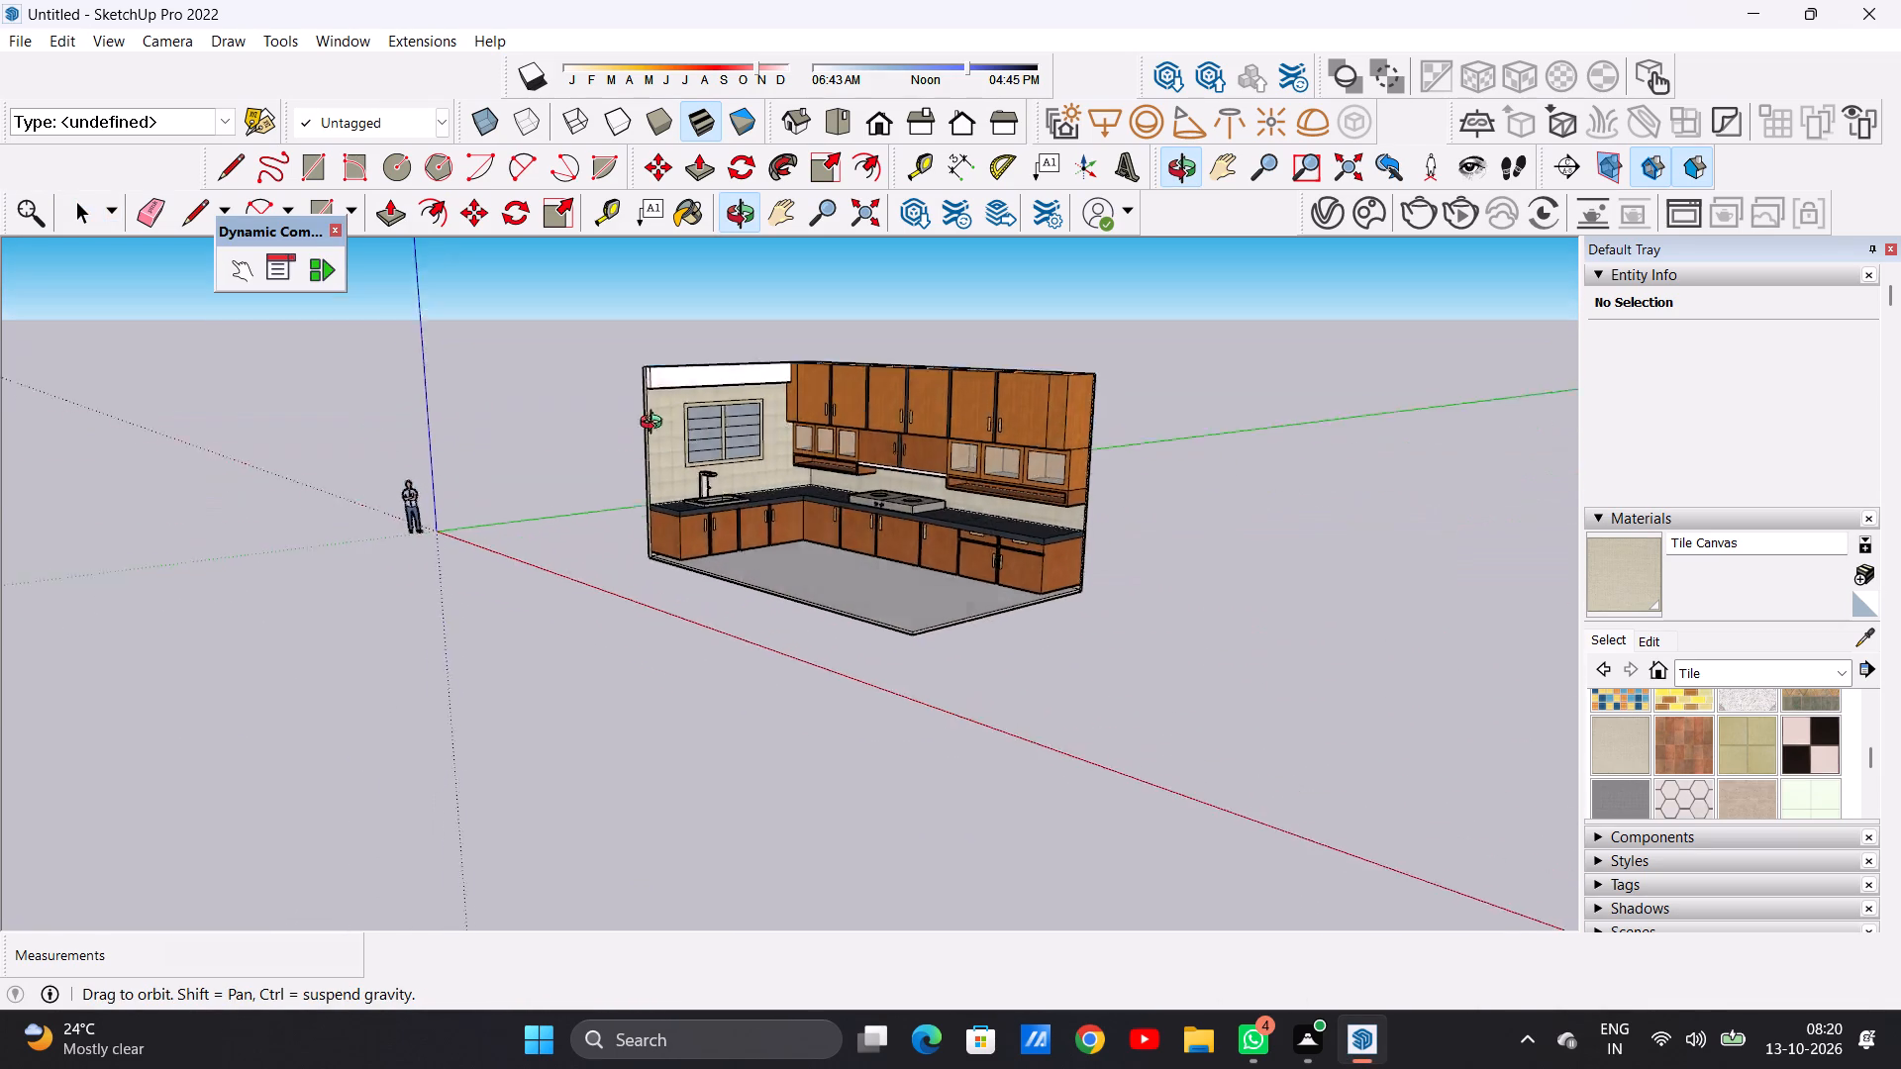
pyautogui.moveTo(655, 425); pyautogui.dragTo(827, 455, button='middle')
pyautogui.scroll(19, 860, 460)
pyautogui.moveTo(930, 522); pyautogui.dragTo(1077, 536, button='middle')
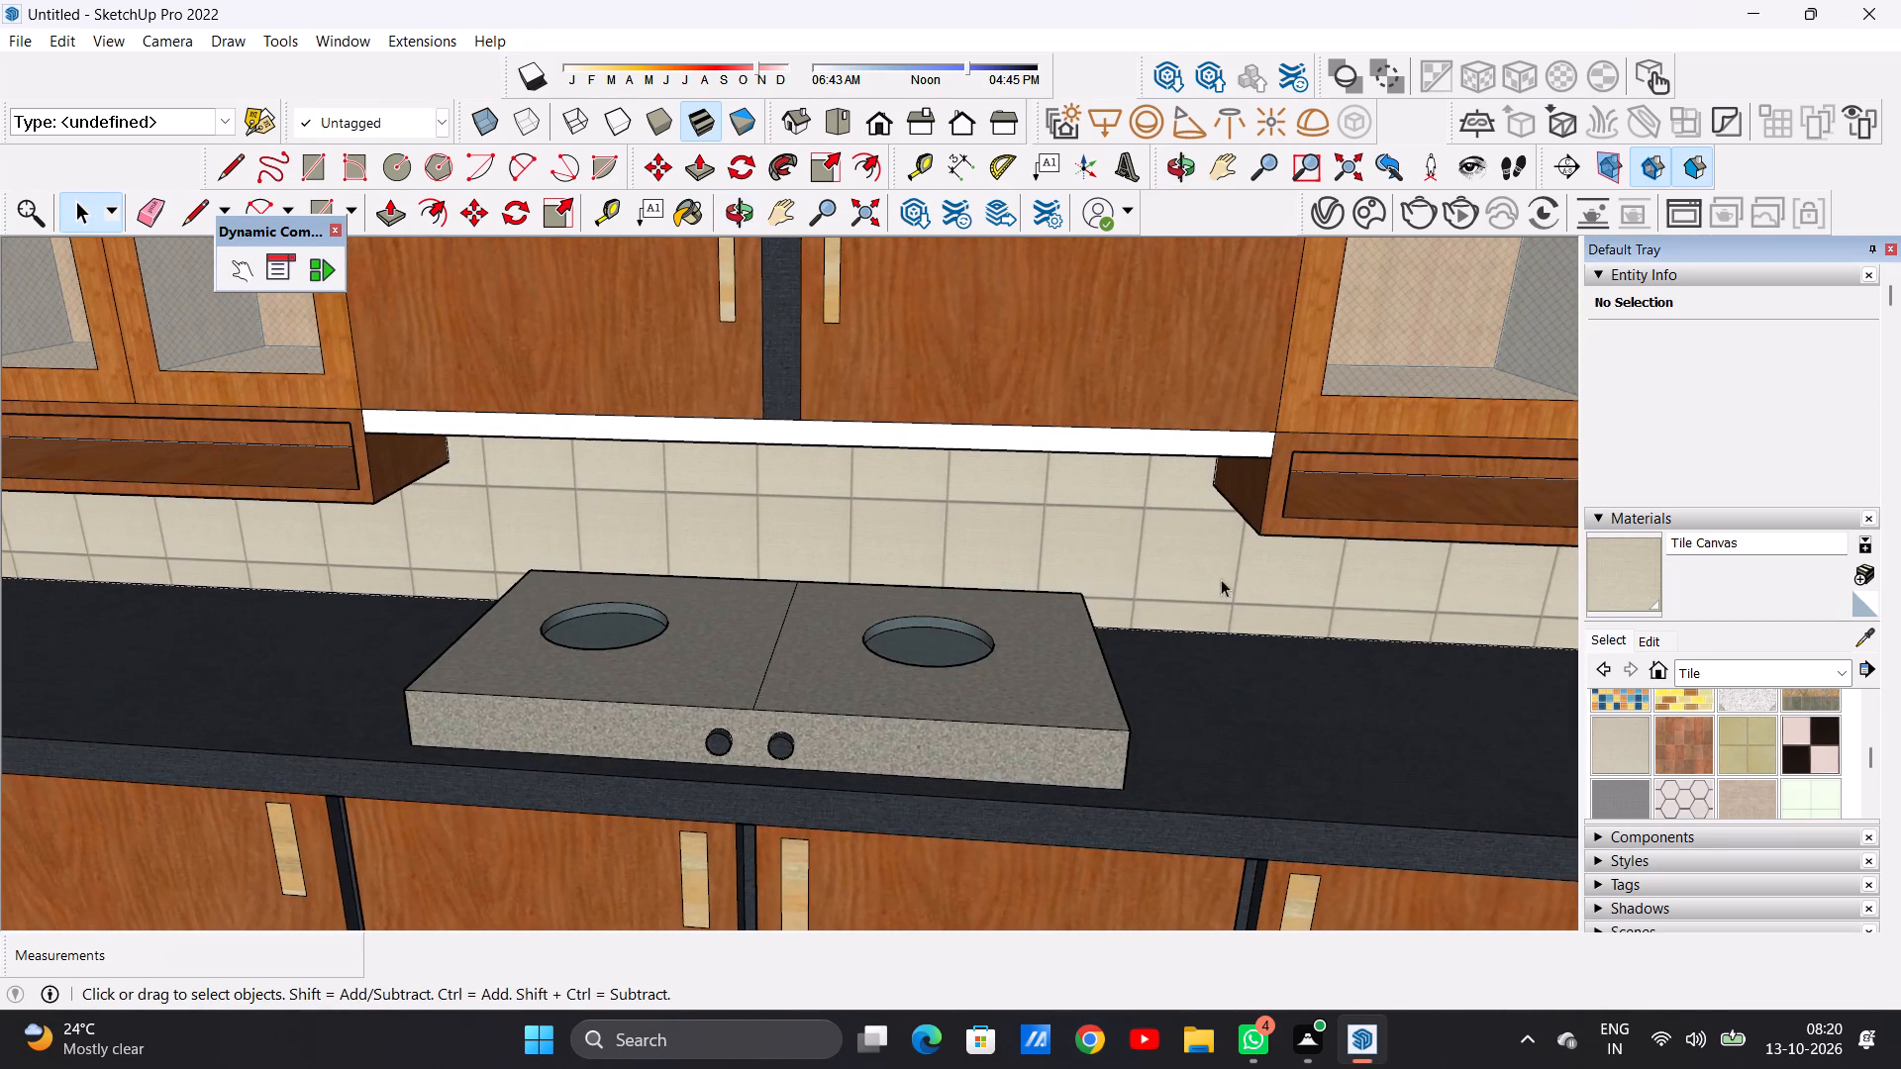
pyautogui.scroll(-8, 825, 521)
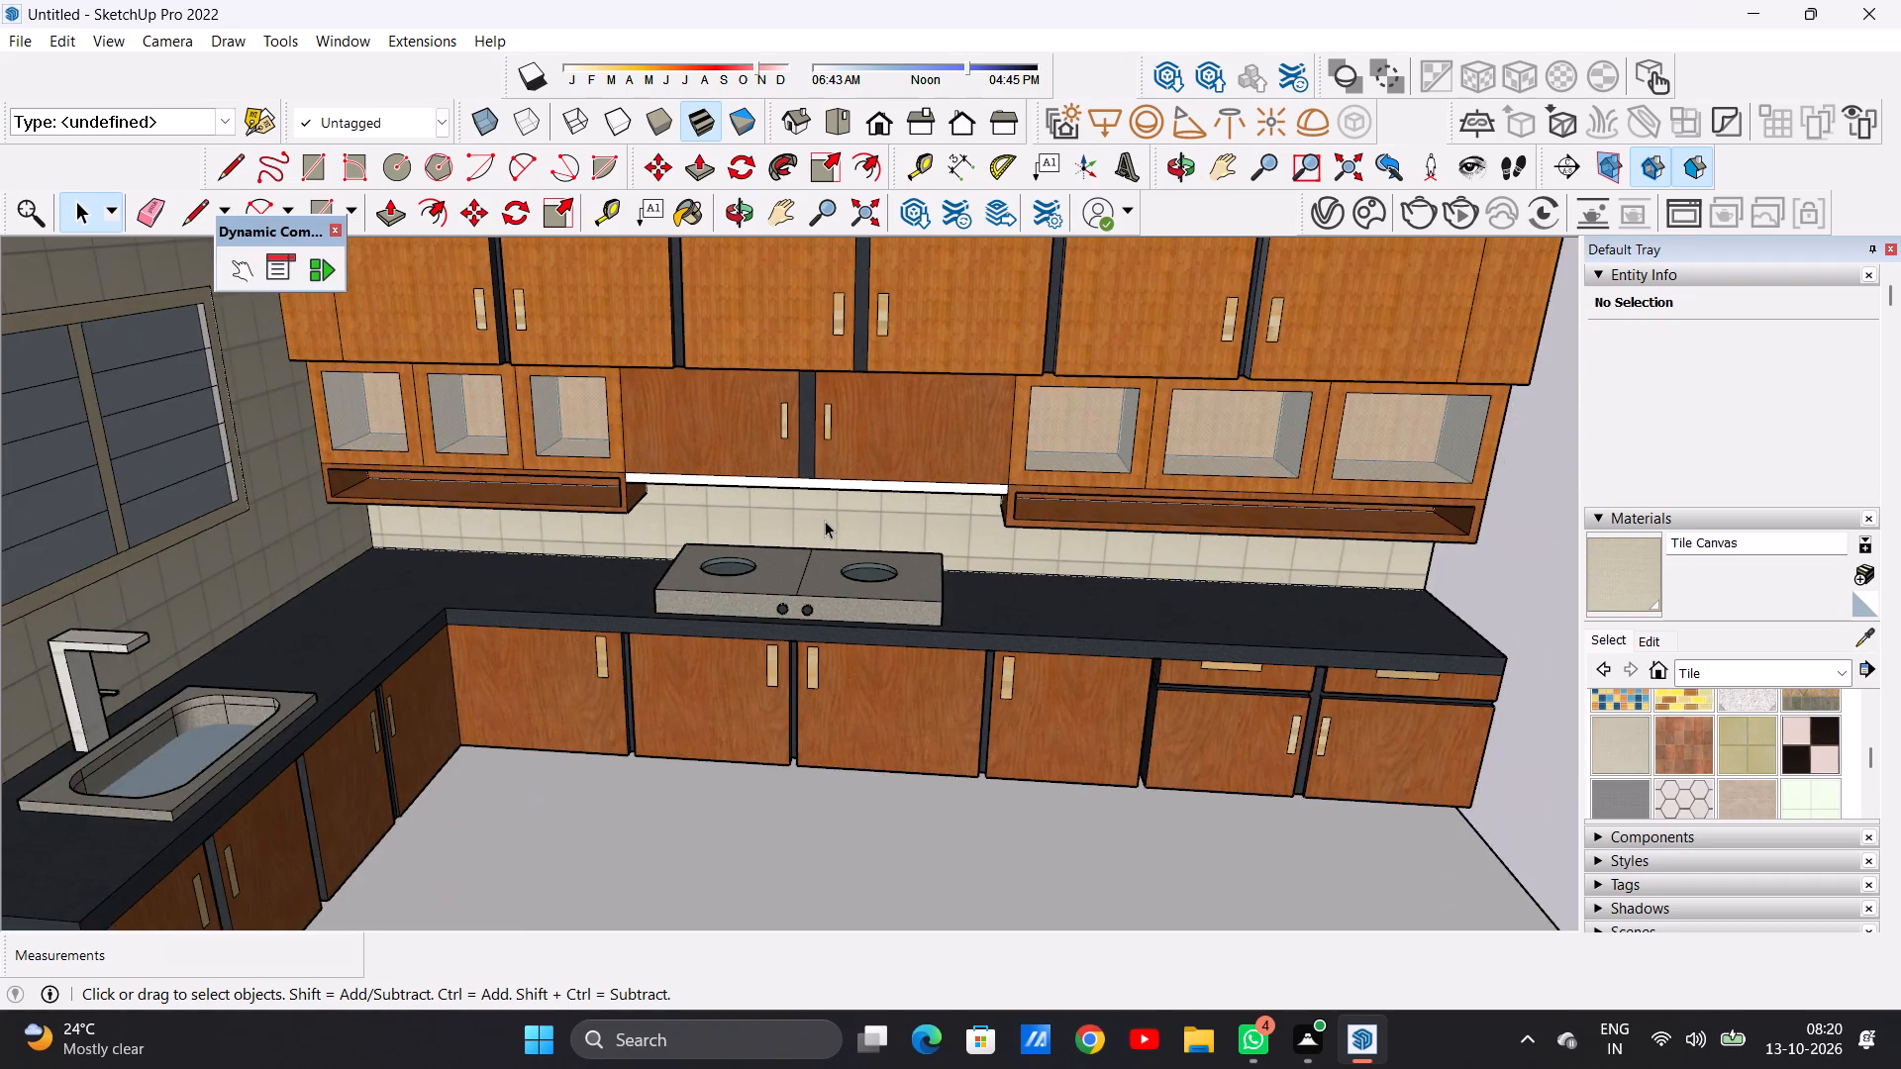
pyautogui.scroll(-7, 837, 514)
pyautogui.moveTo(850, 566); pyautogui.dragTo(598, 599, button='middle')
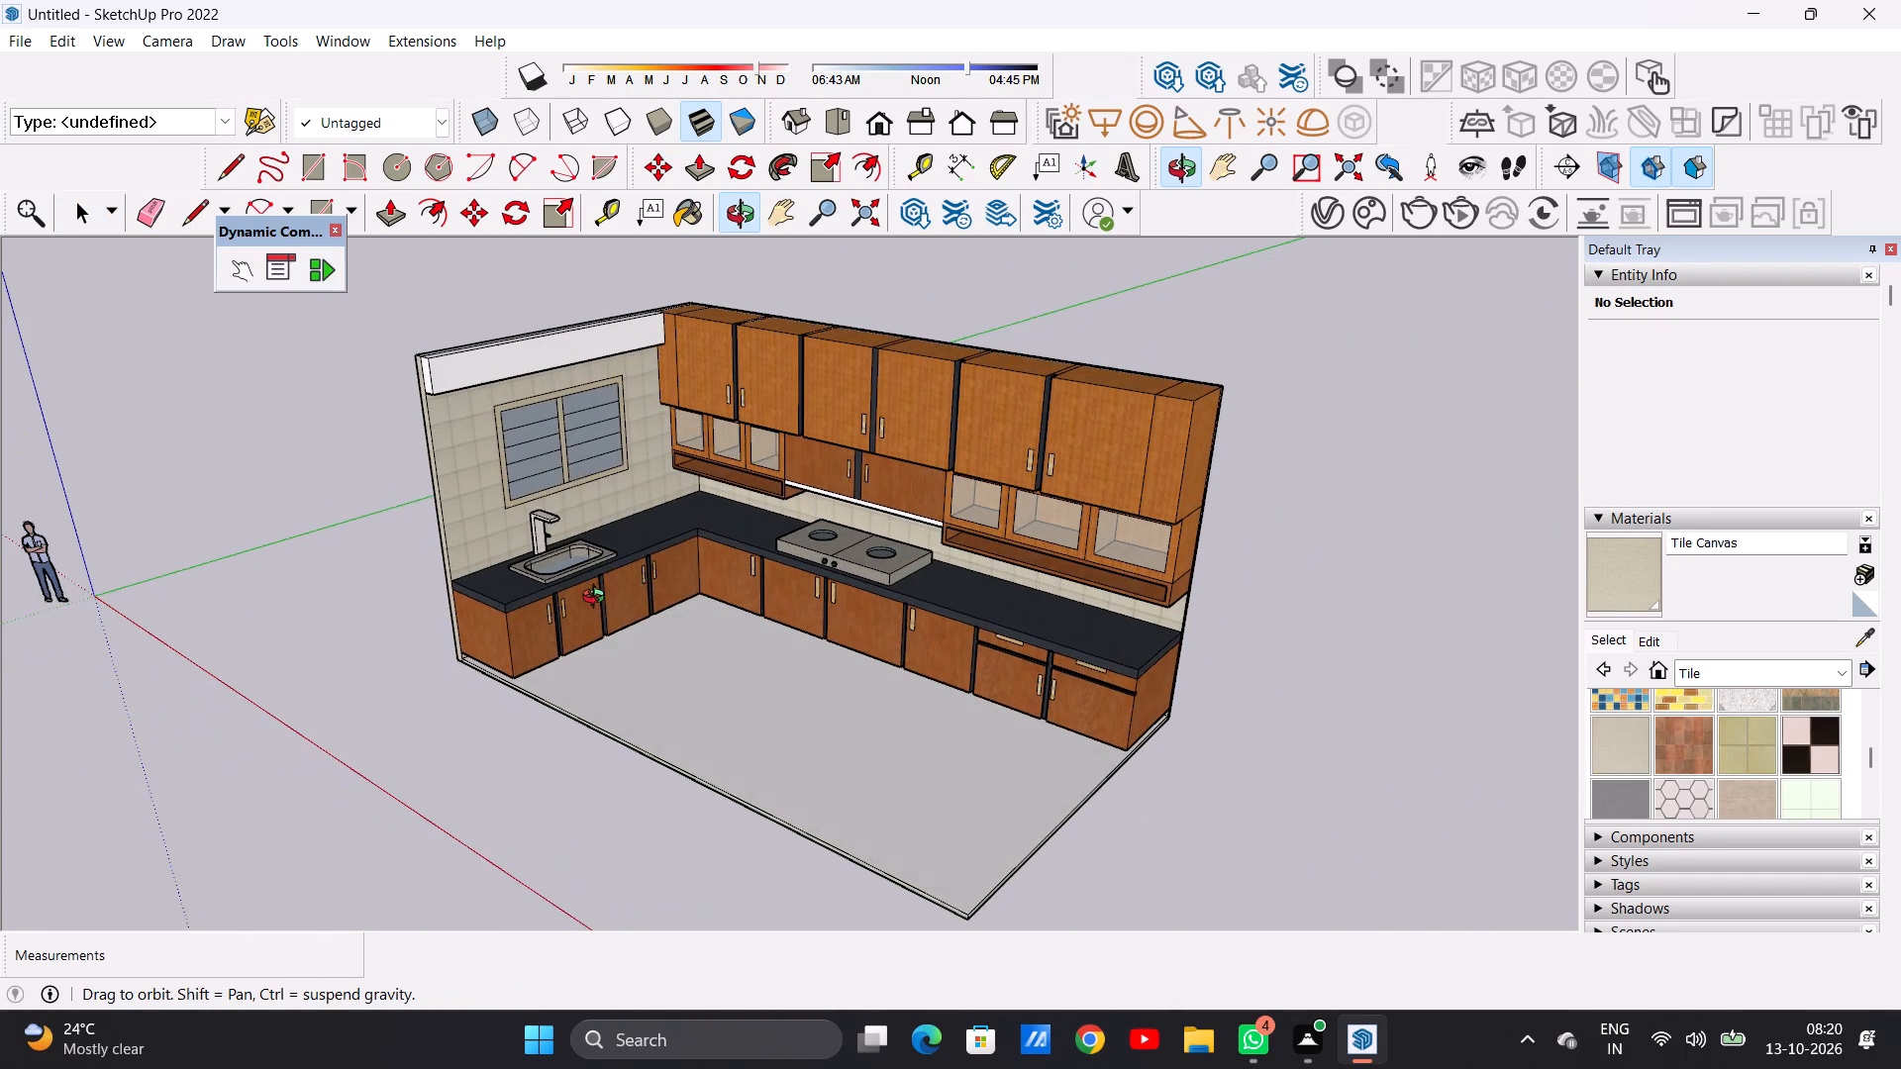
pyautogui.moveTo(598, 599); pyautogui.dragTo(598, 601, button='middle')
# Paint the top edge of the window wall with Tile Canvas.
pyautogui.scroll(6, 419, 334)
pyautogui.moveTo(457, 369); pyautogui.dragTo(529, 455, button='middle')
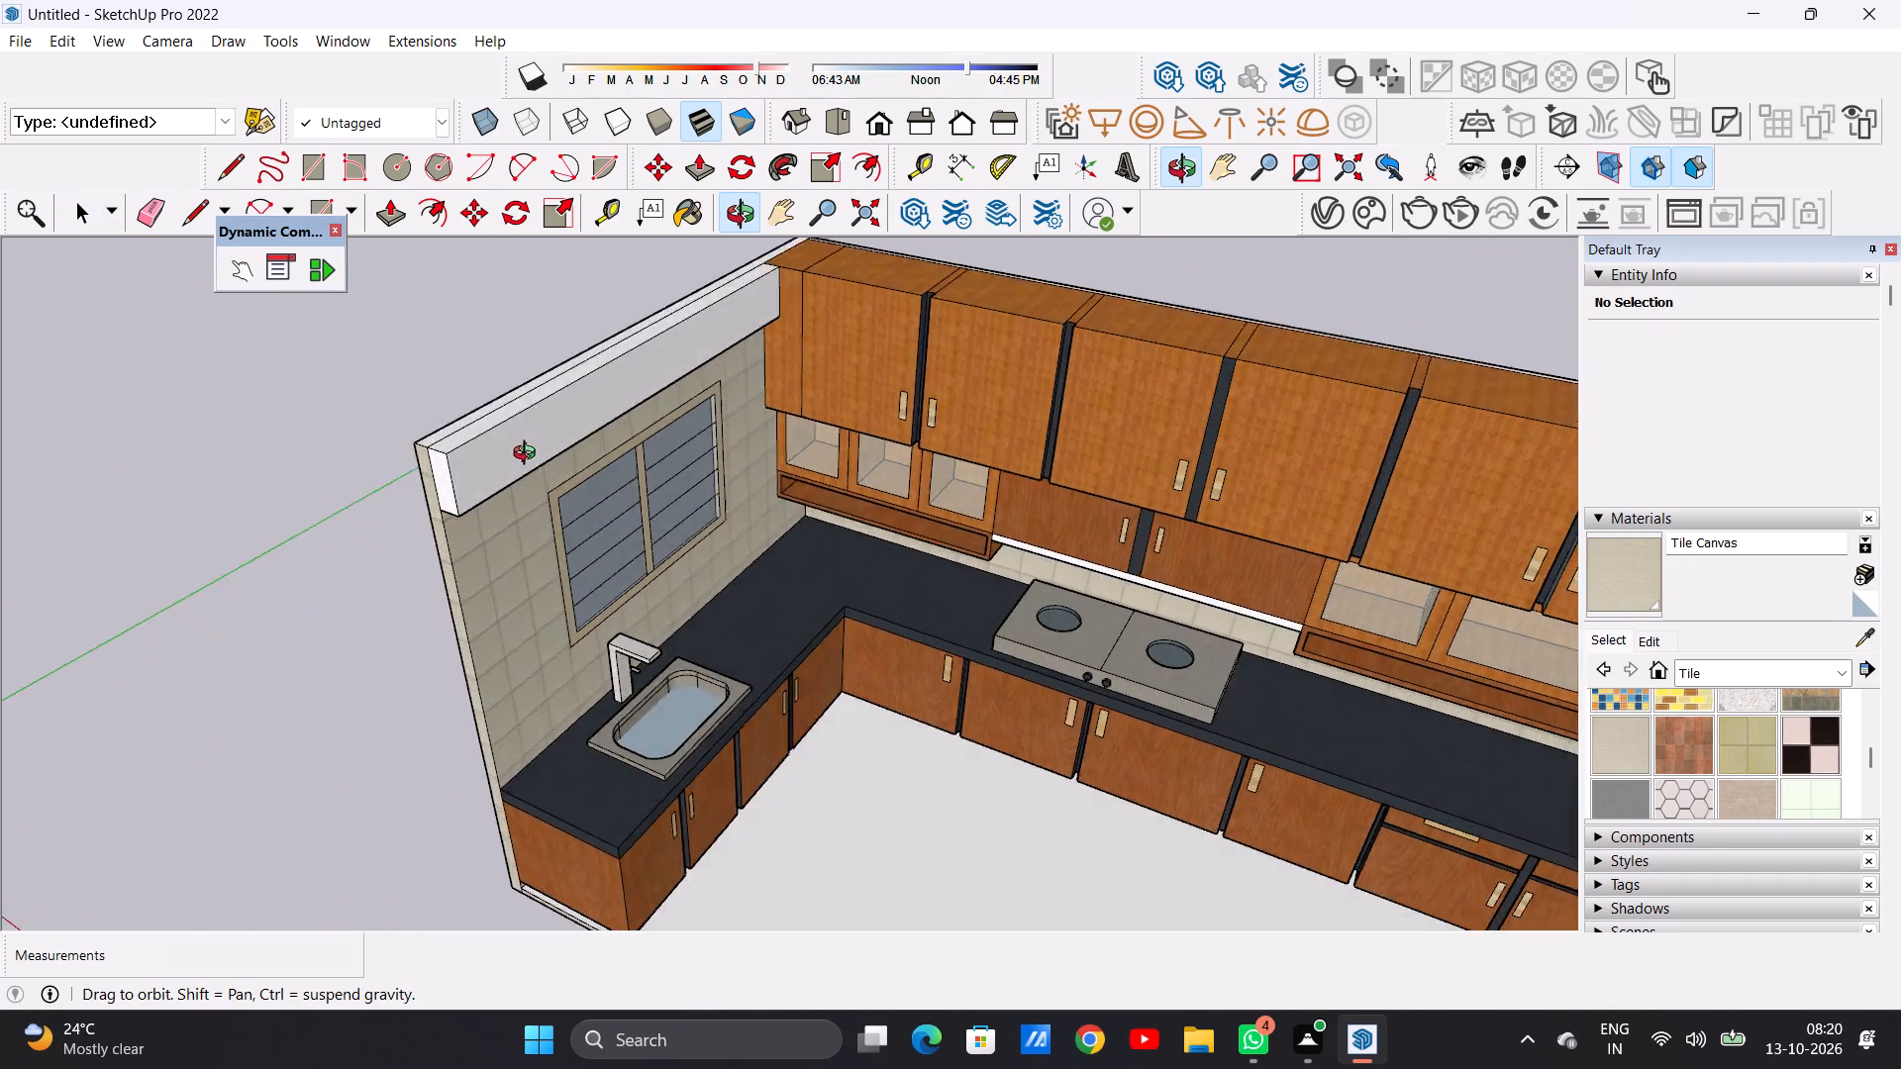
pyautogui.moveTo(529, 455); pyautogui.dragTo(849, 534, button='middle')
pyautogui.moveTo(816, 534); pyautogui.dragTo(760, 522, button='middle')
pyautogui.scroll(1, 760, 521)
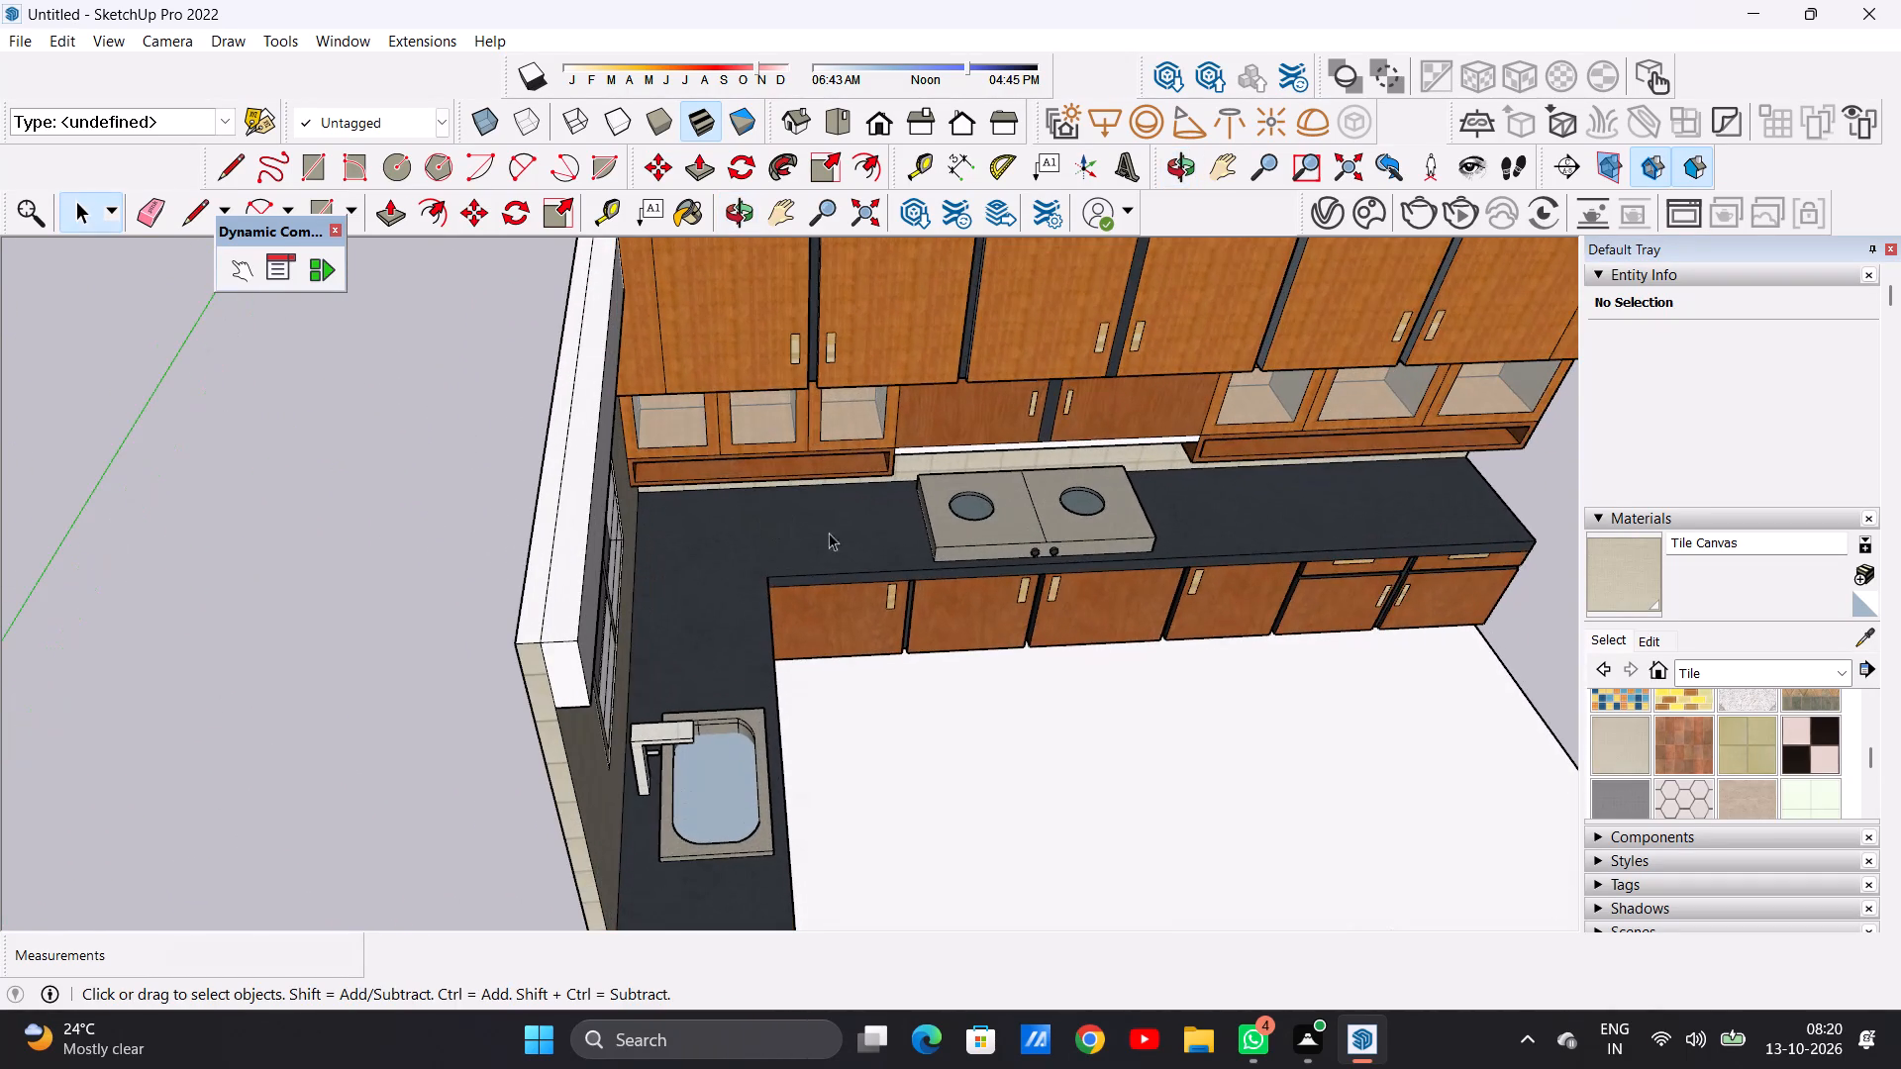
pyautogui.click(1622, 577)
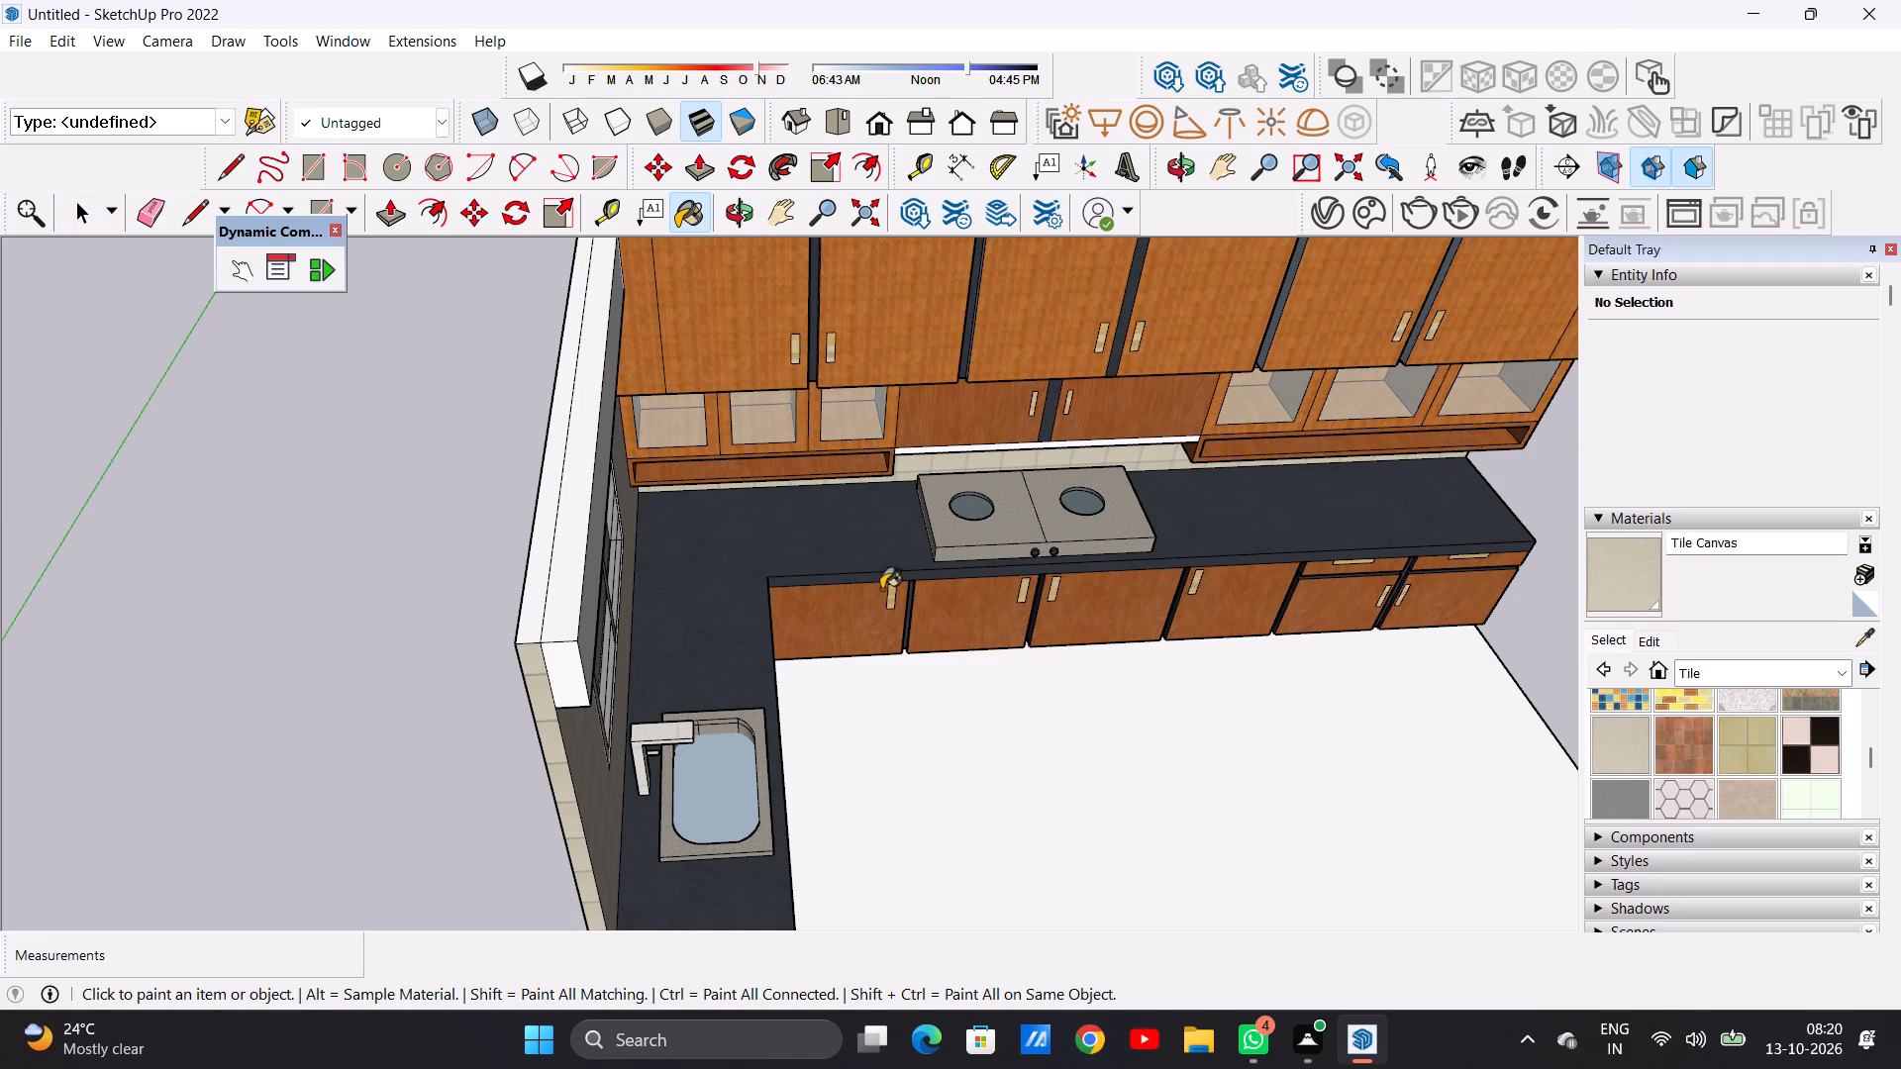
pyautogui.scroll(5, 538, 609)
pyautogui.click(531, 614)
pyautogui.scroll(-3, 564, 617)
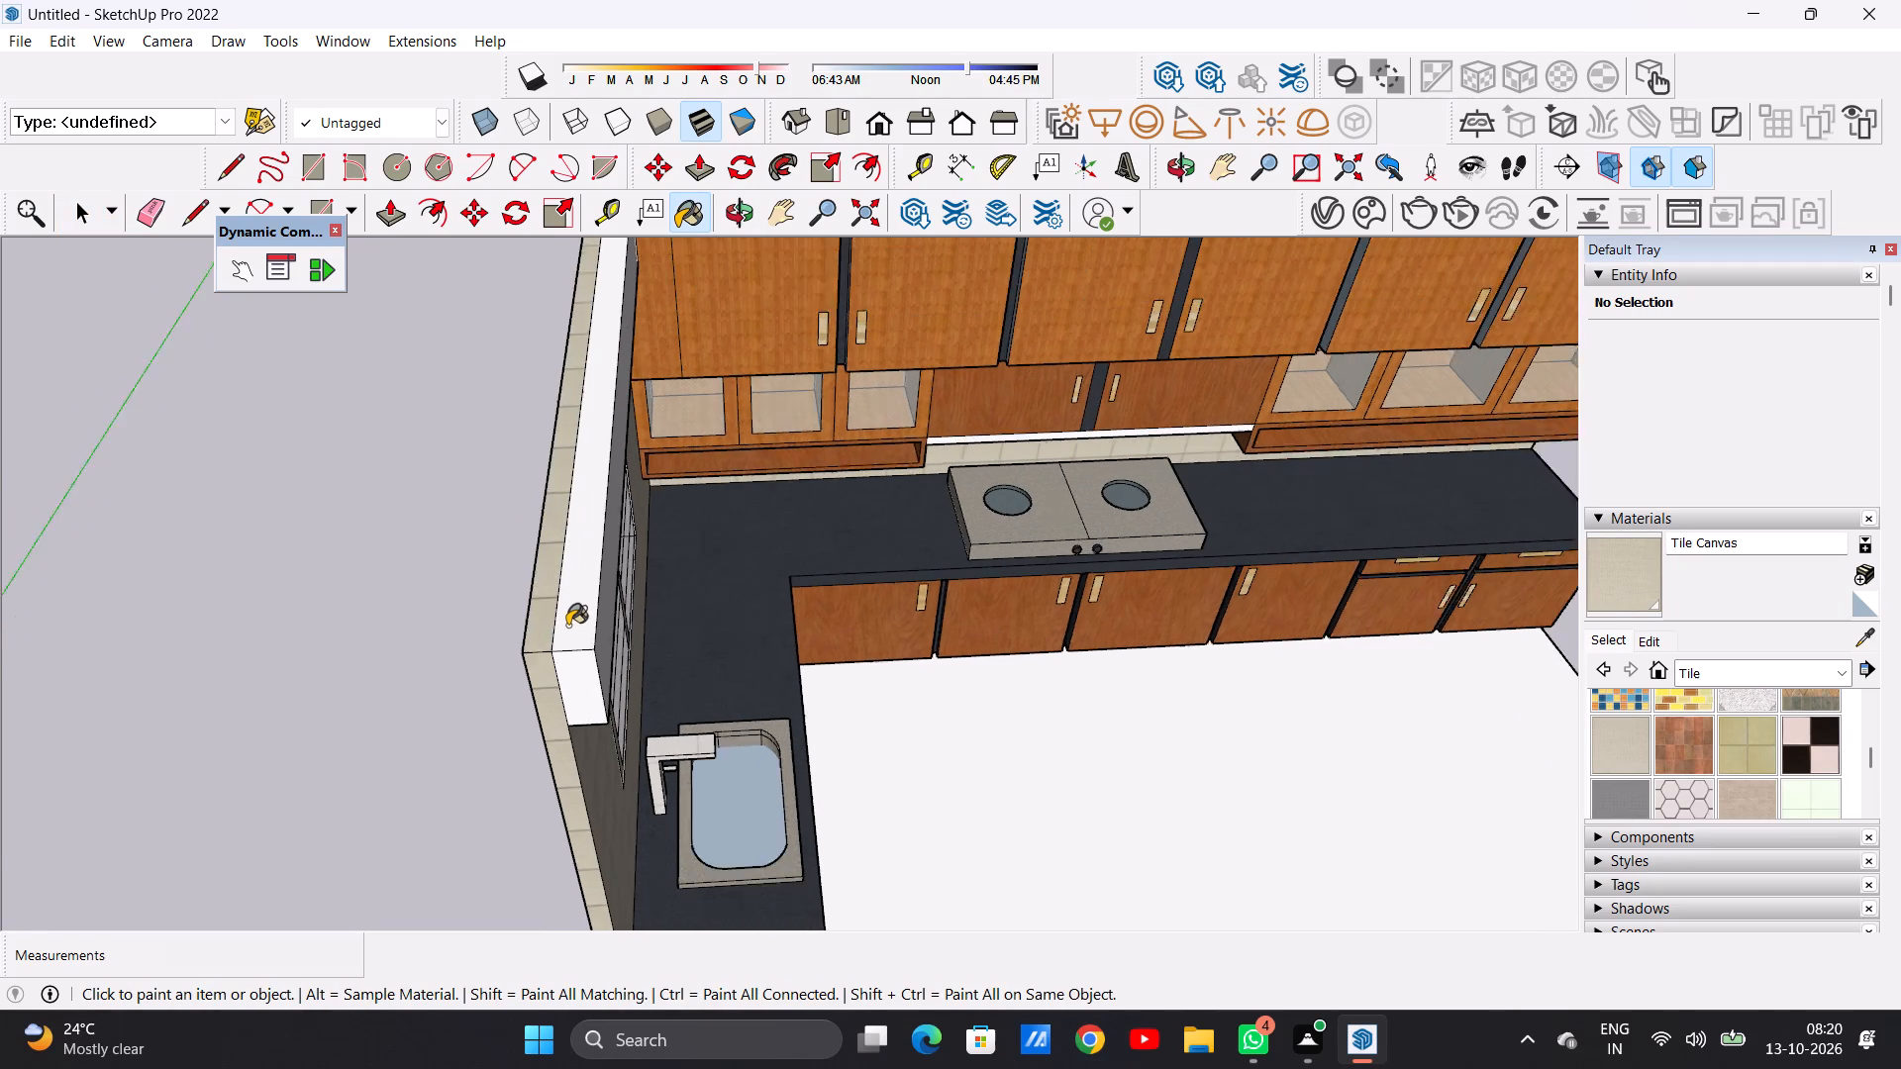
# Paint the outer face of the window wall, including the window outline rectangle, with Tile Limestone Multi.
pyautogui.scroll(-12, 567, 626)
pyautogui.moveTo(420, 619); pyautogui.dragTo(673, 478, button='middle')
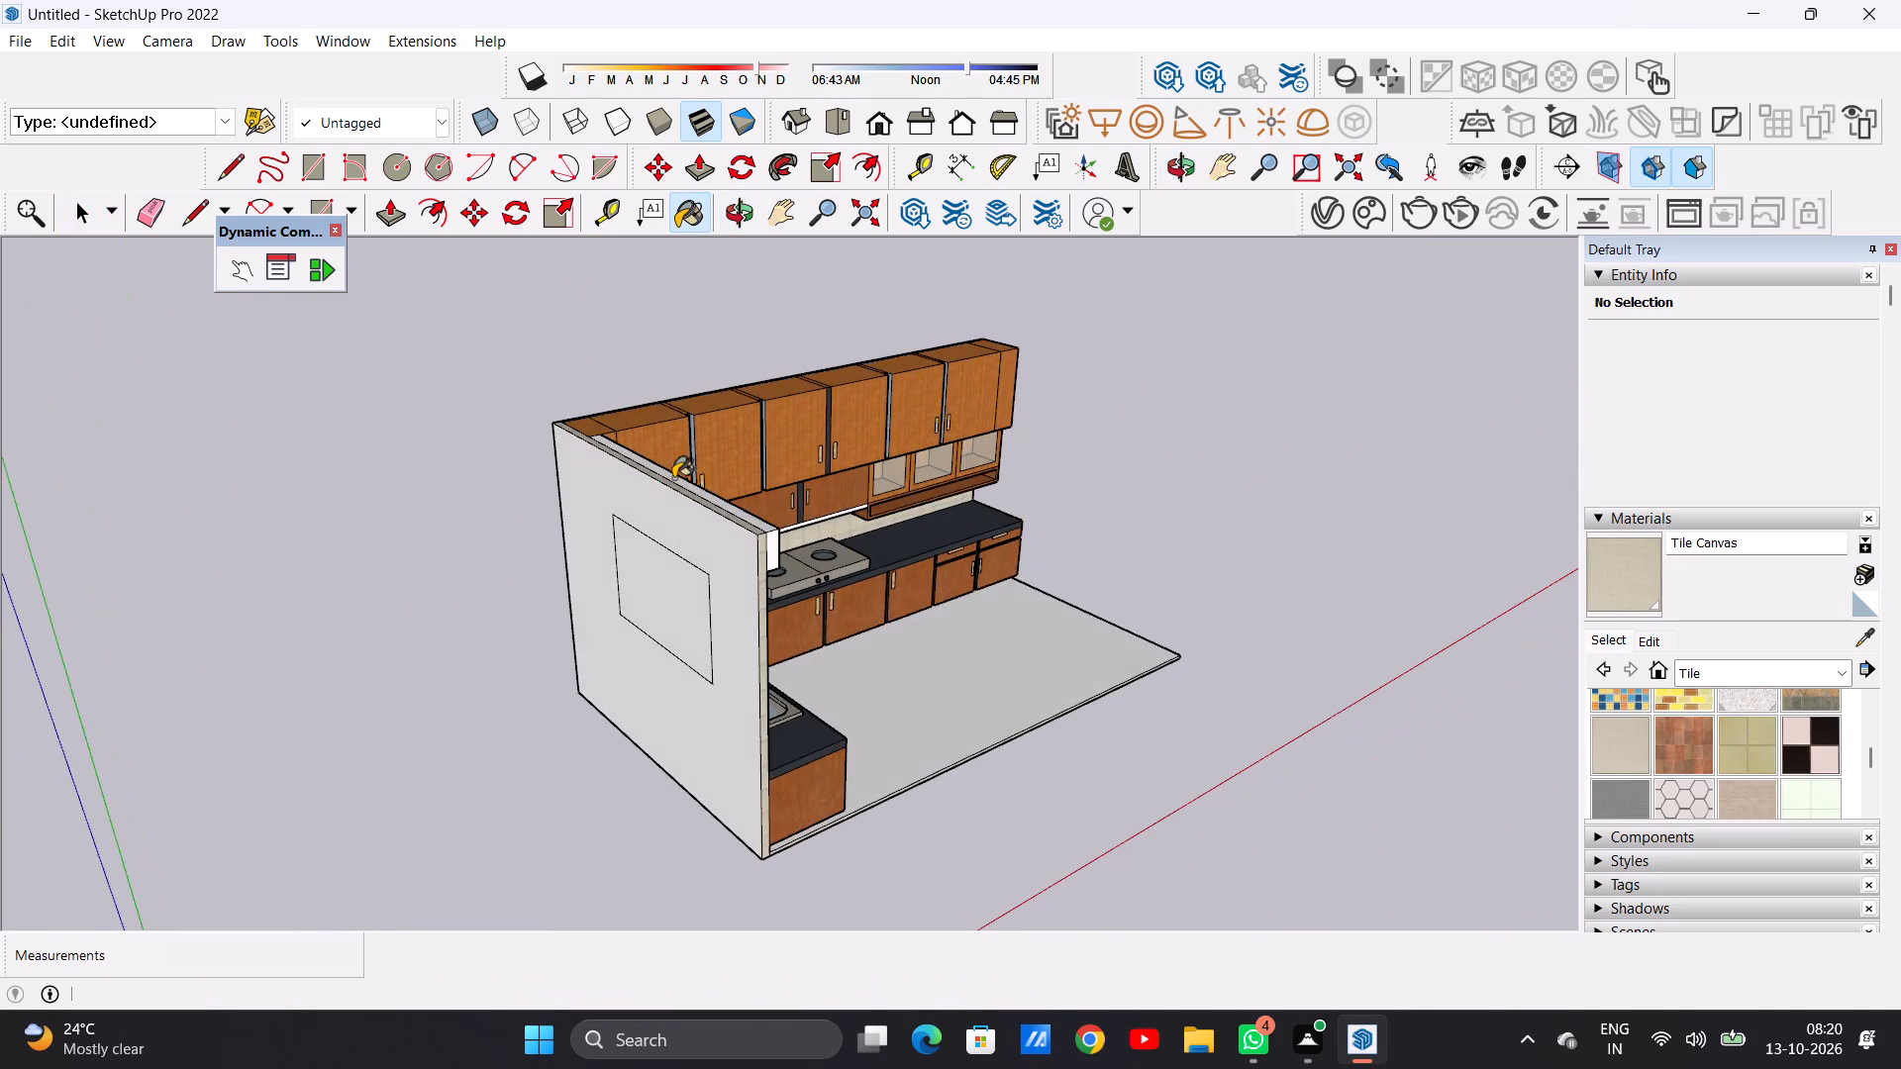
pyautogui.scroll(5, 693, 552)
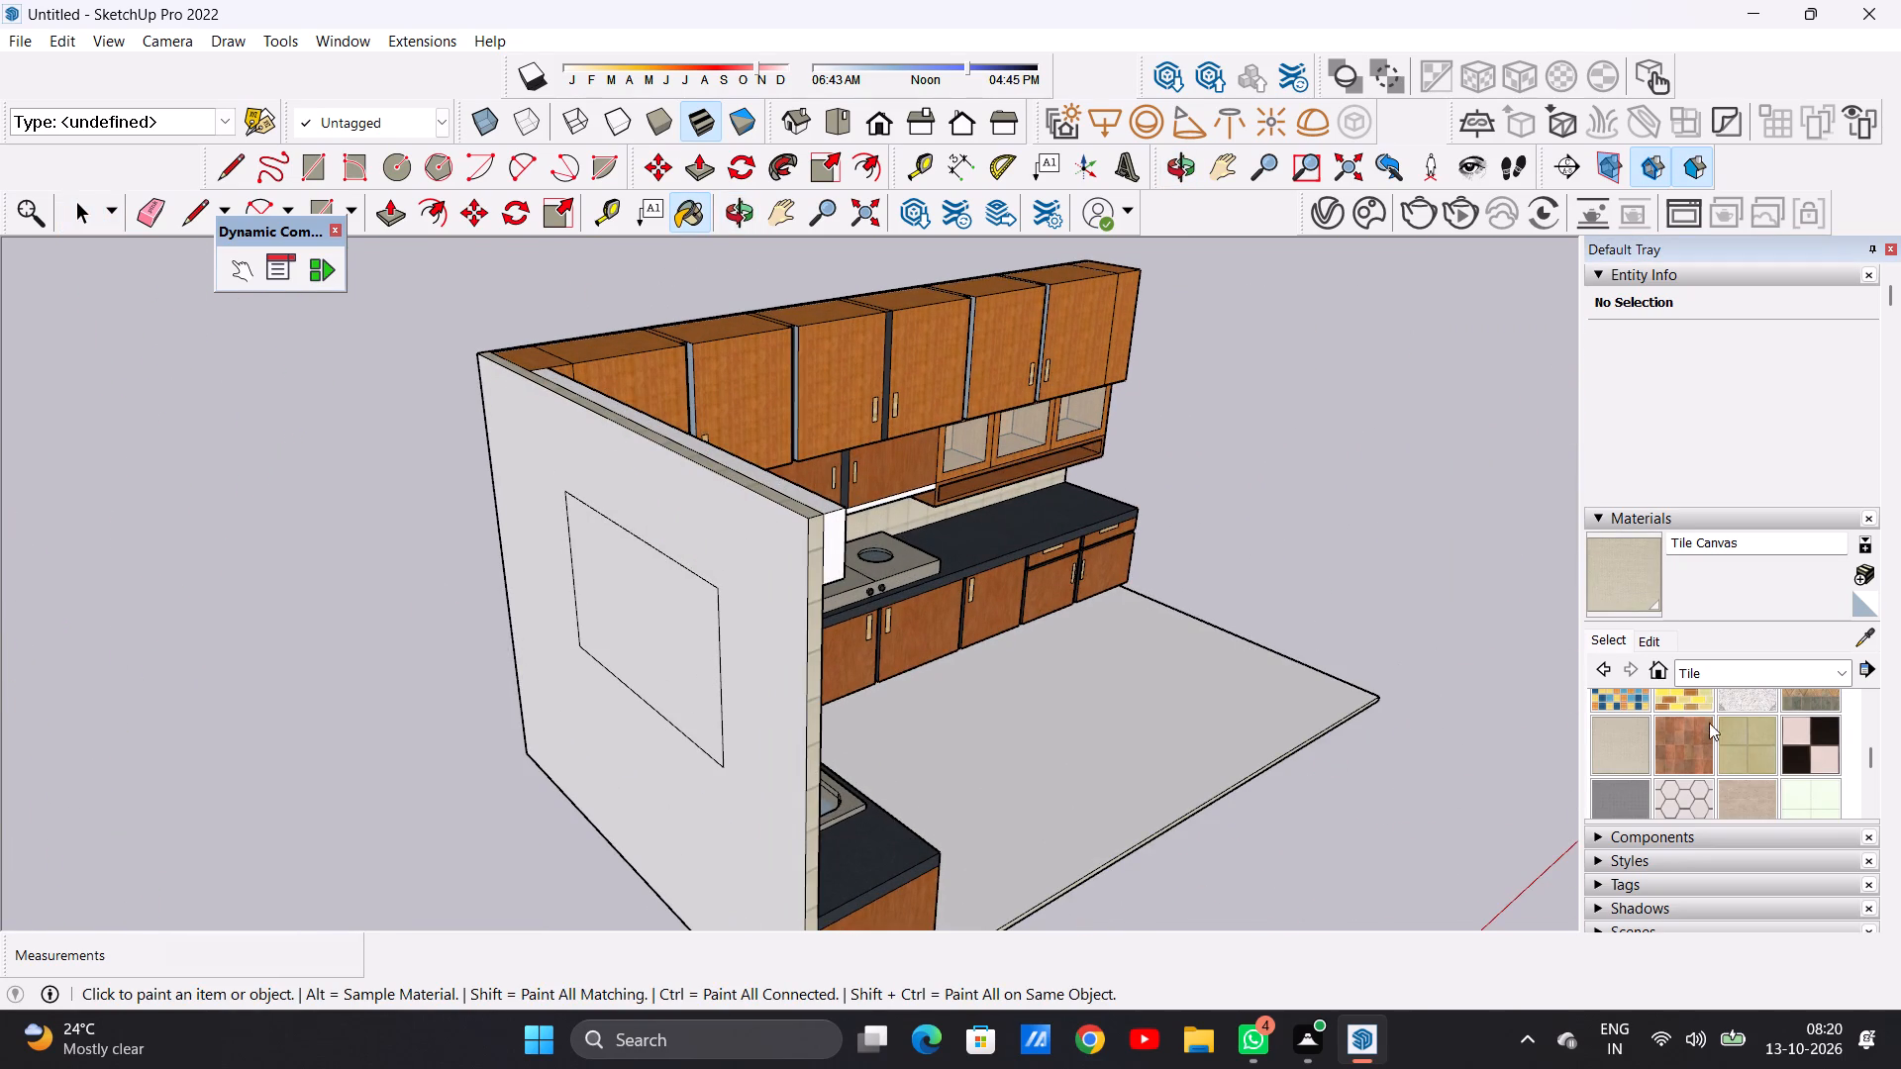
pyautogui.scroll(-1, 1713, 741)
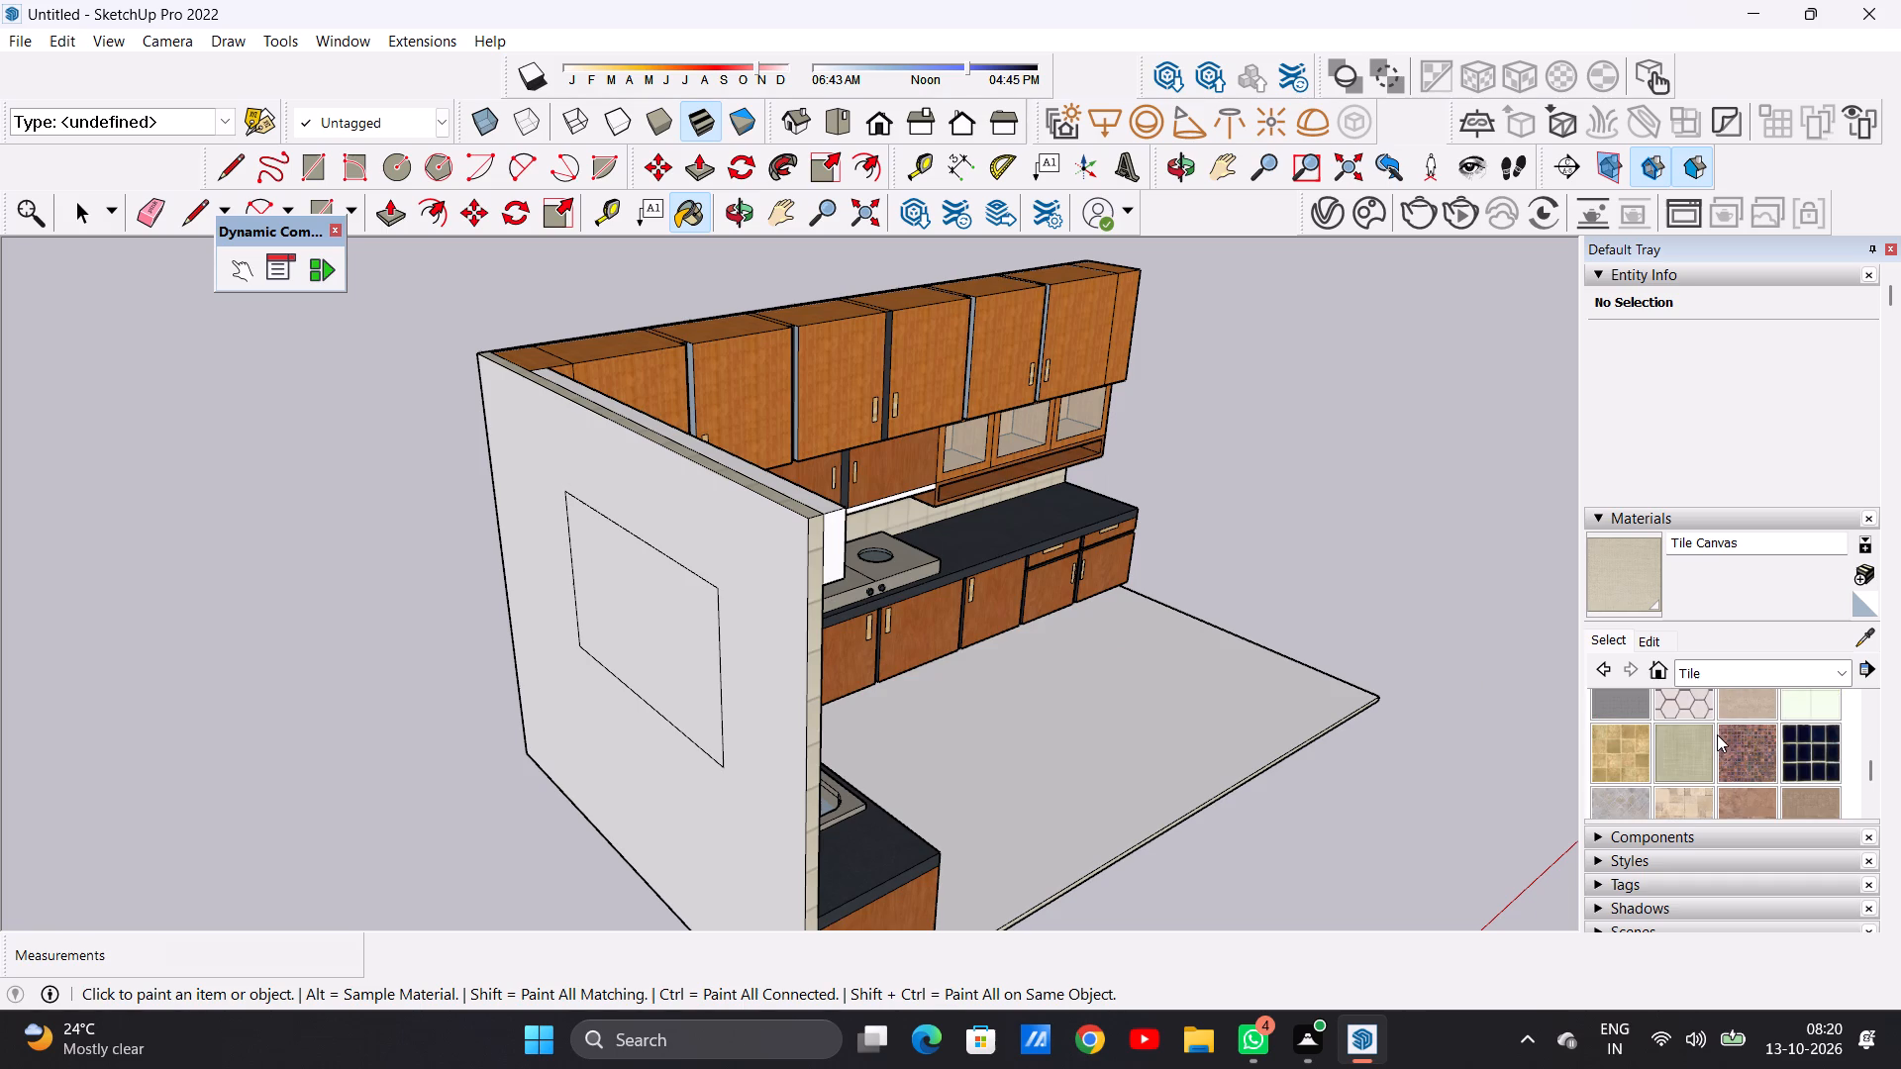
pyautogui.scroll(-1, 1717, 734)
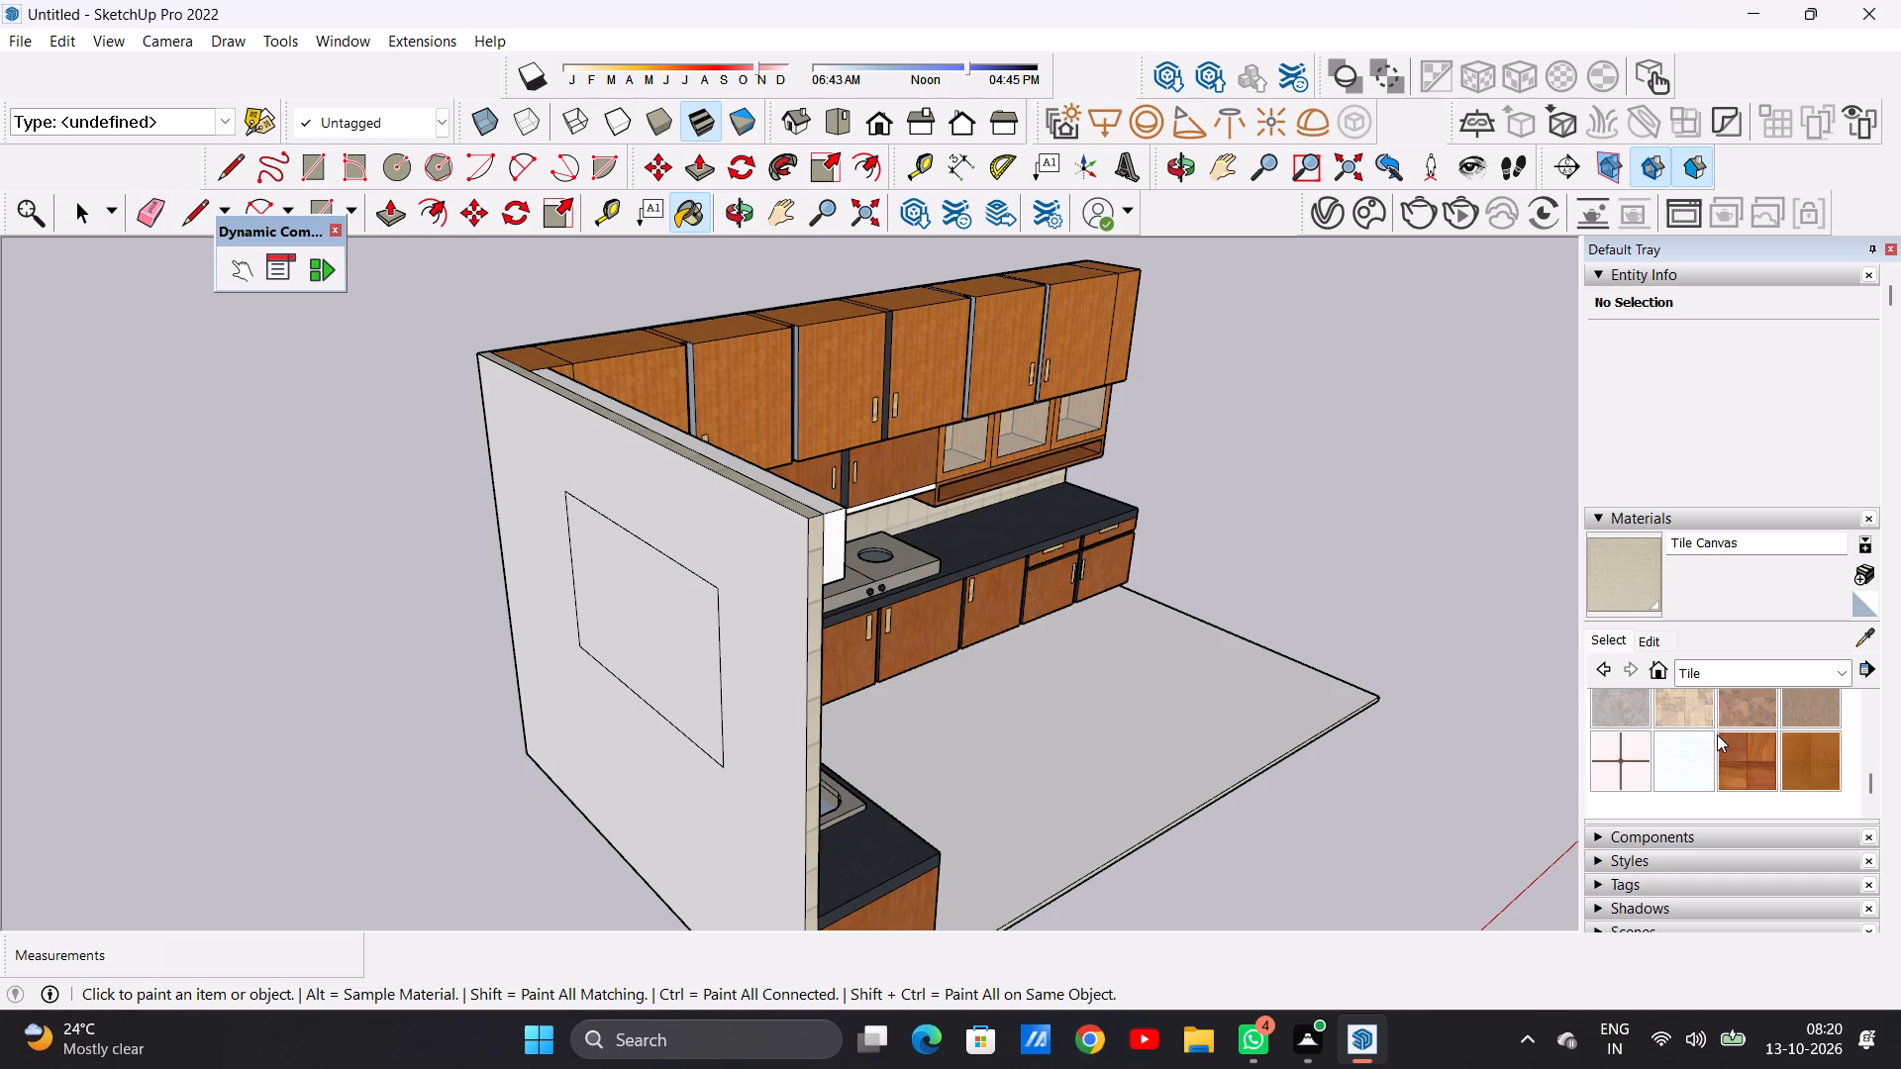
pyautogui.scroll(1, 1717, 734)
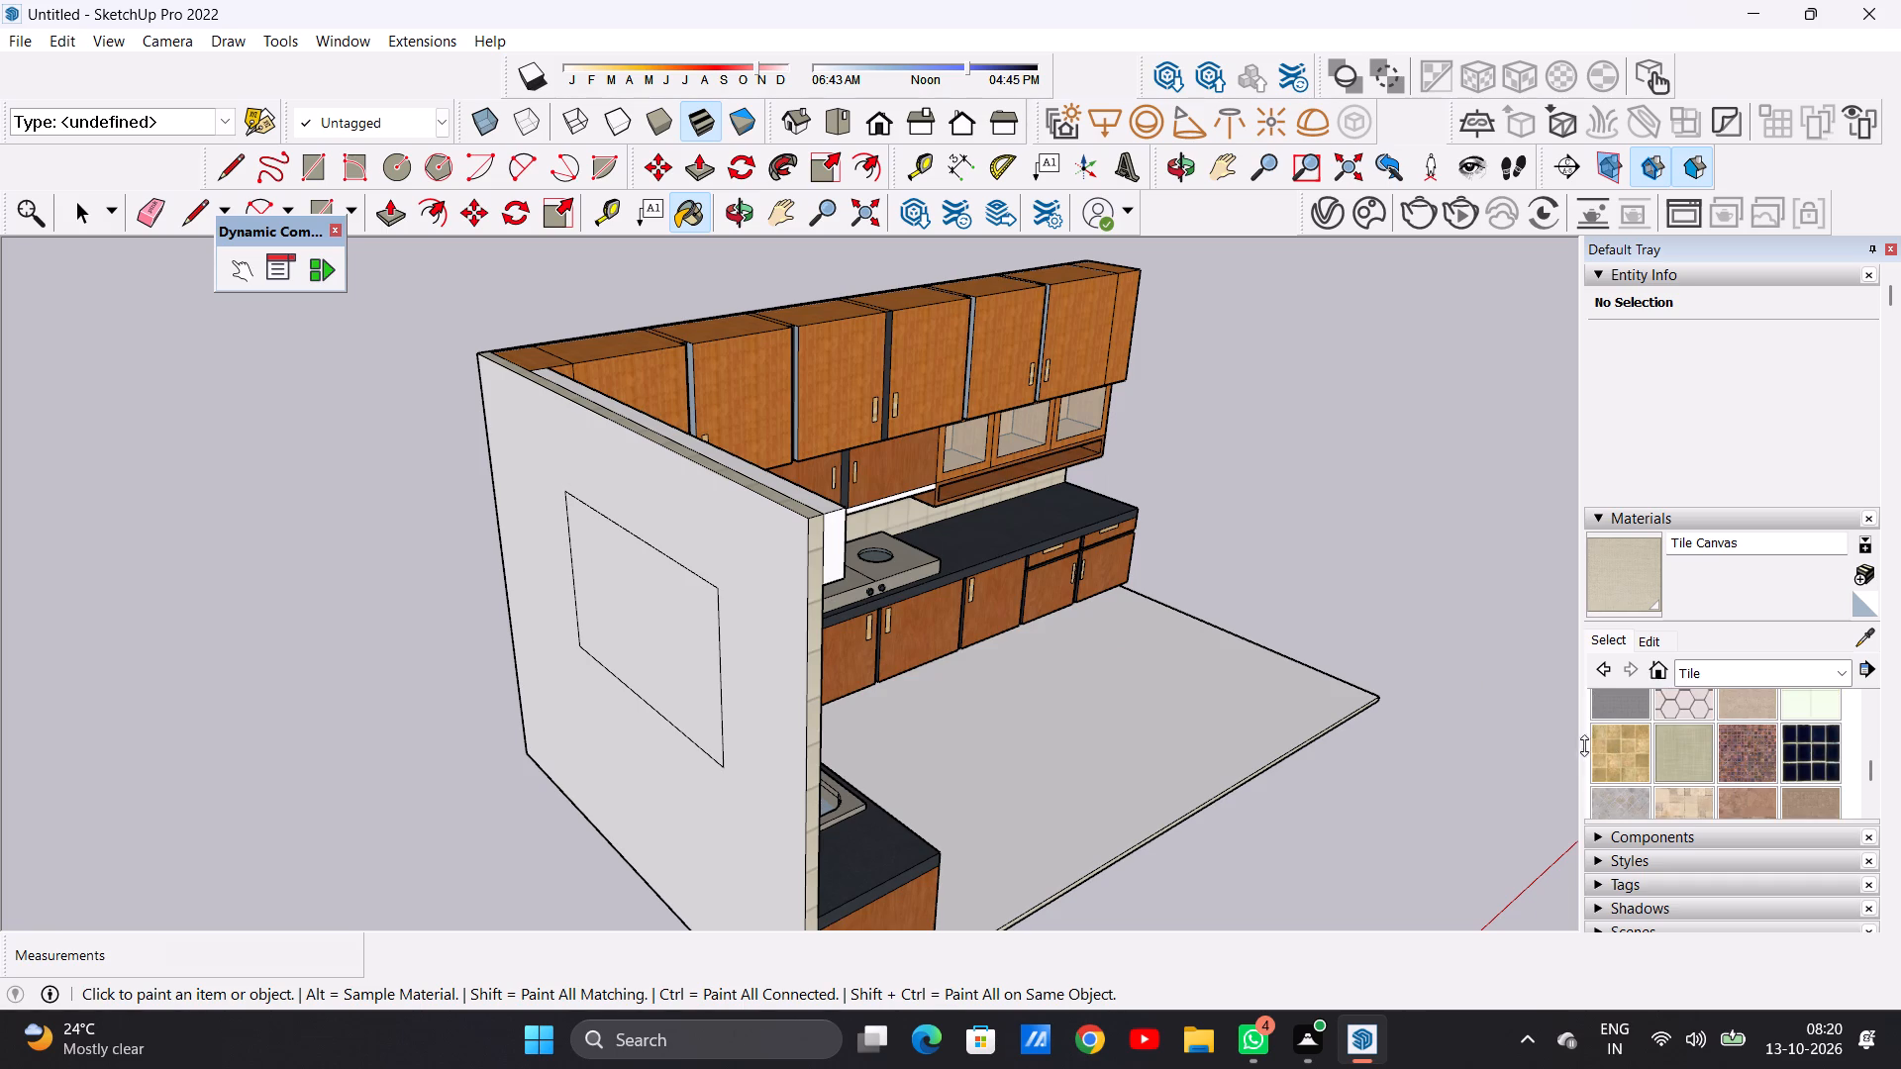
pyautogui.click(1624, 747)
pyautogui.click(775, 604)
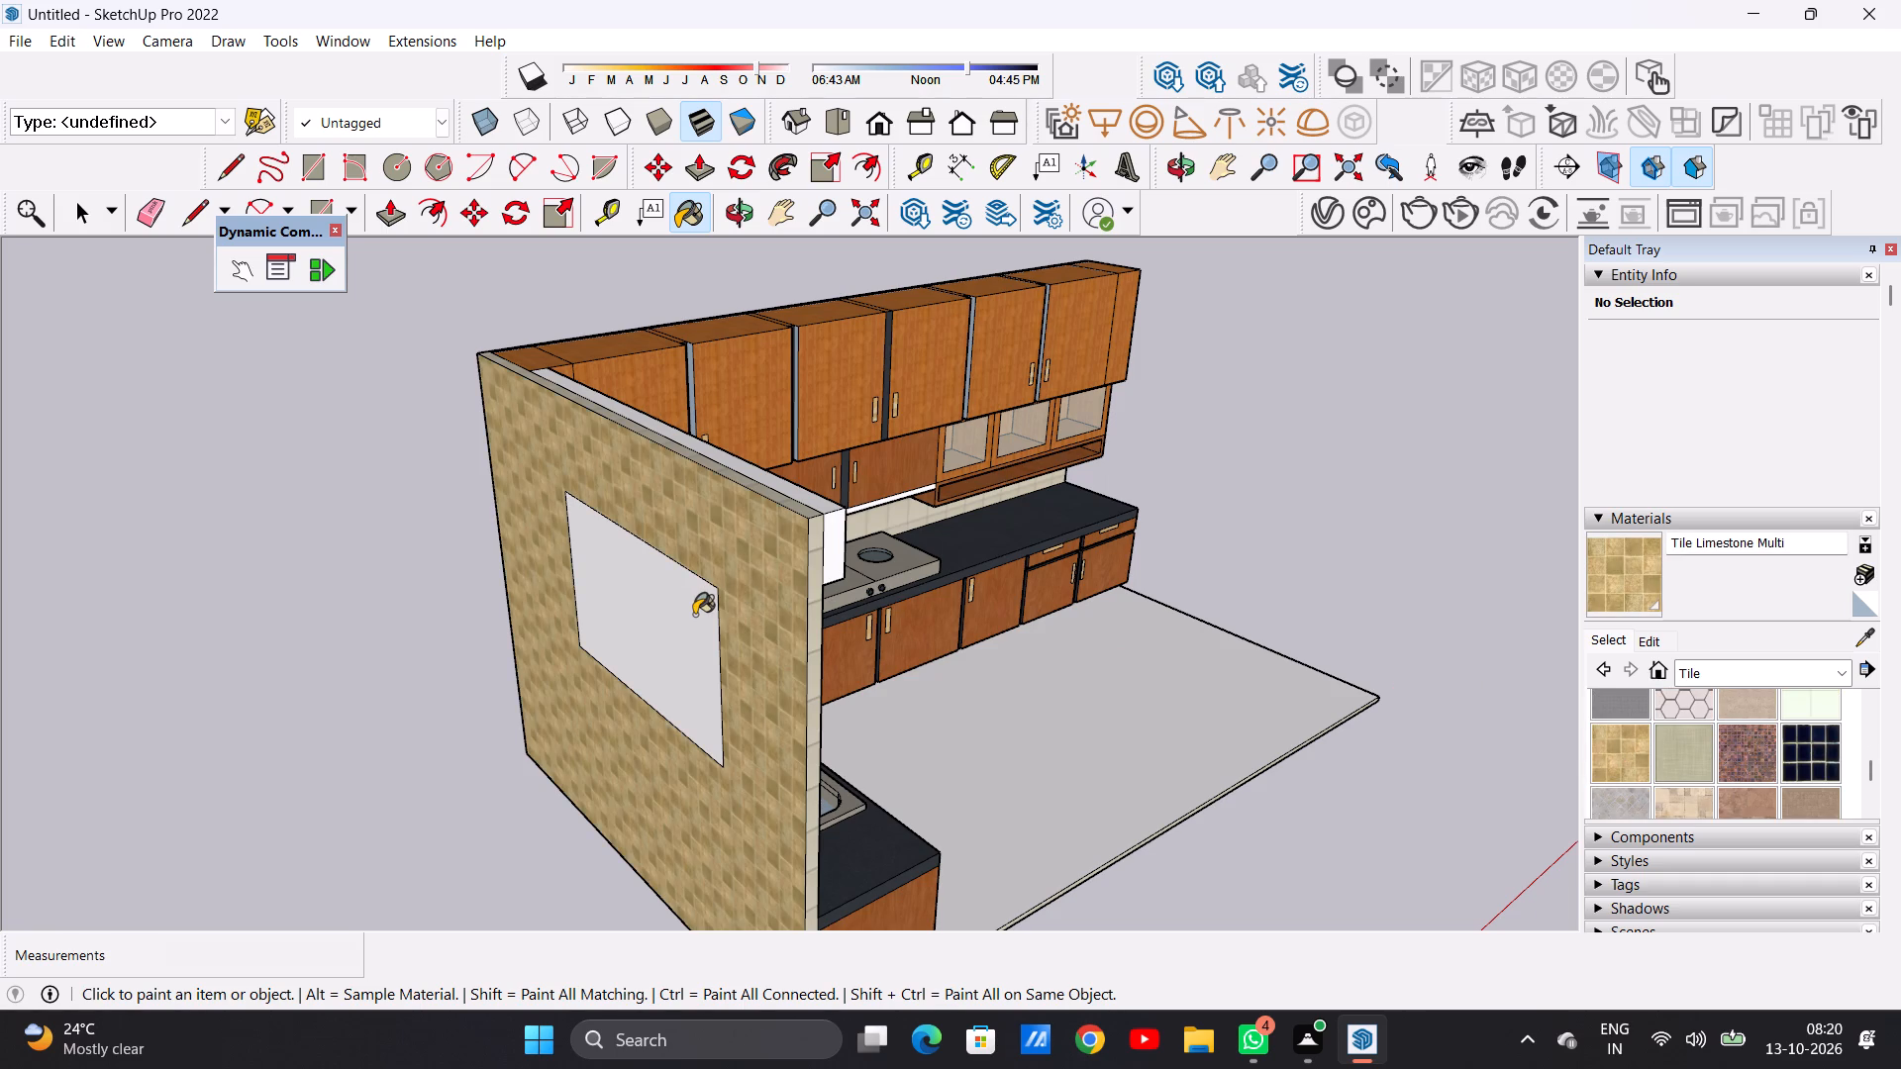
pyautogui.click(694, 615)
# Paint the outer face of the cooktop wall and the narrow strip at the wall corner with Tile Limestone Multi.
pyautogui.scroll(-5, 709, 587)
pyautogui.moveTo(602, 575); pyautogui.dragTo(1012, 569, button='middle')
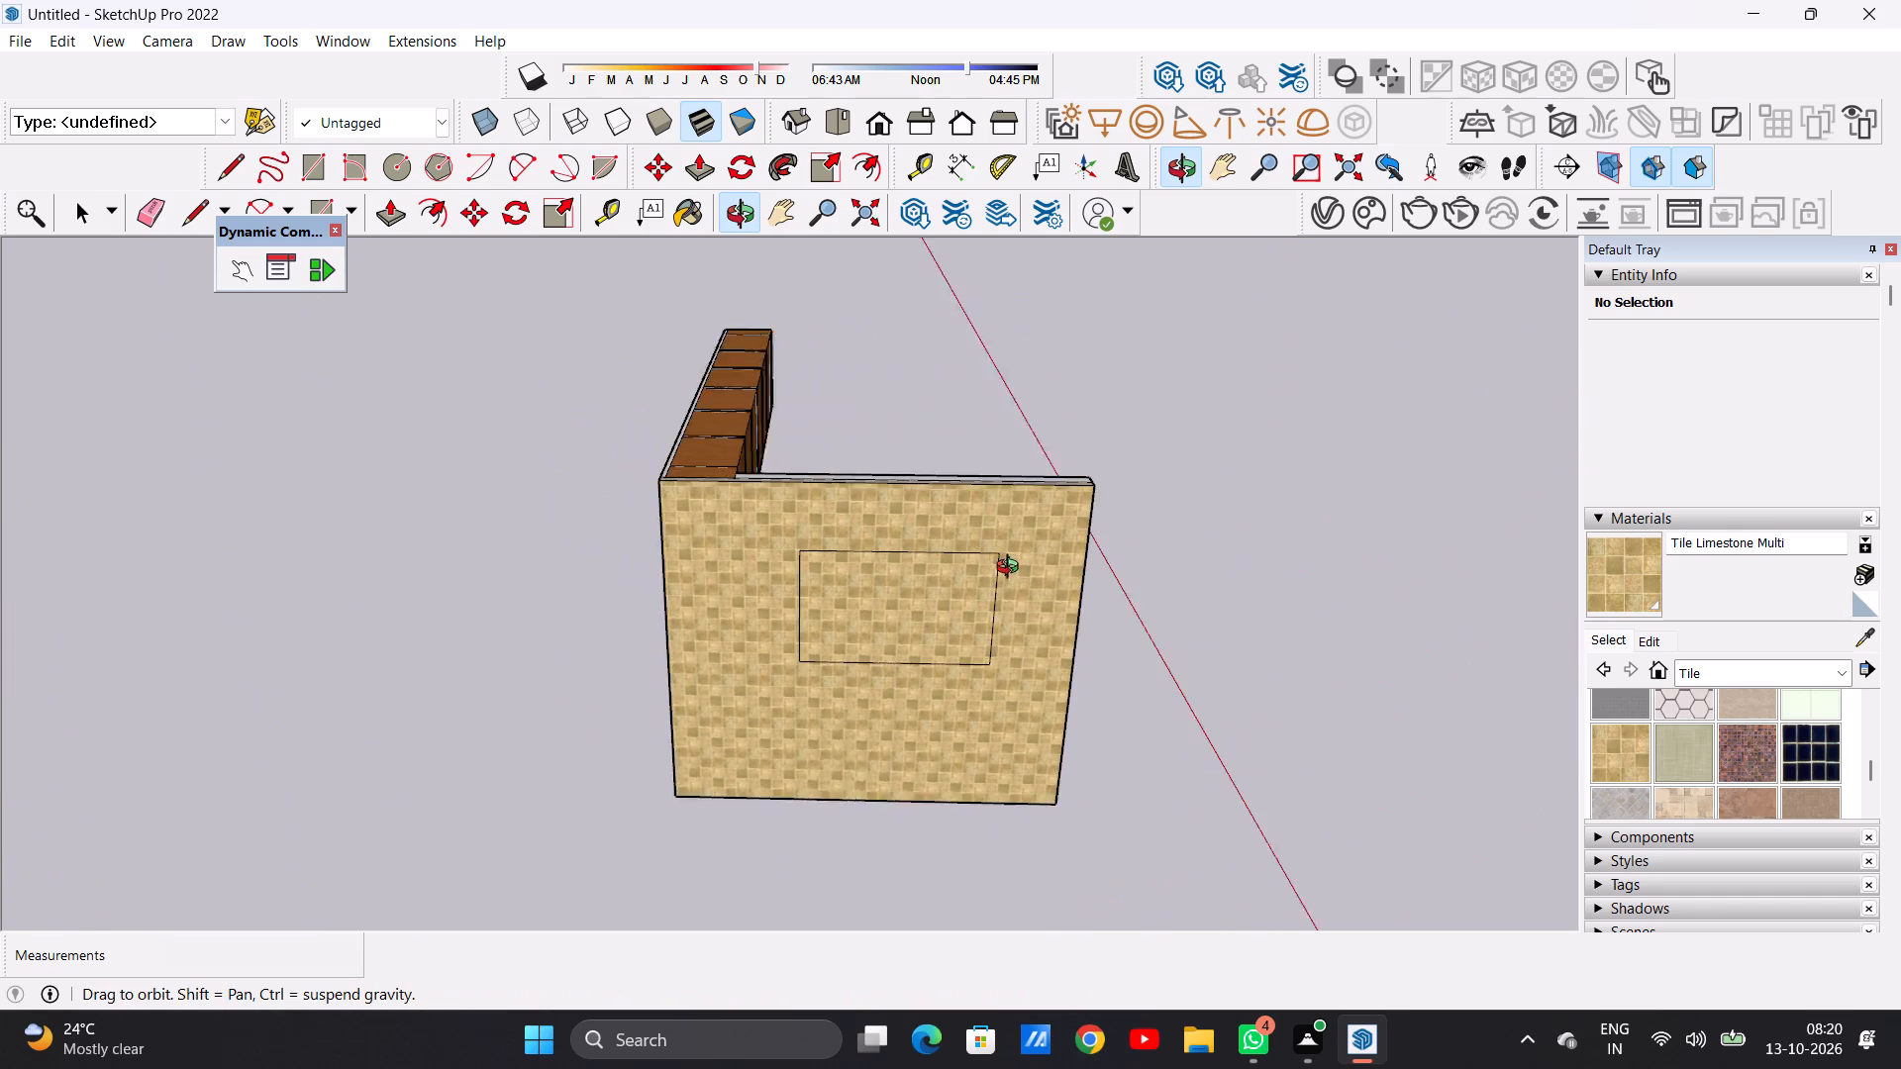
pyautogui.moveTo(1012, 569); pyautogui.dragTo(1018, 569, button='middle')
pyautogui.moveTo(660, 598); pyautogui.dragTo(980, 560, button='middle')
pyautogui.click(837, 570)
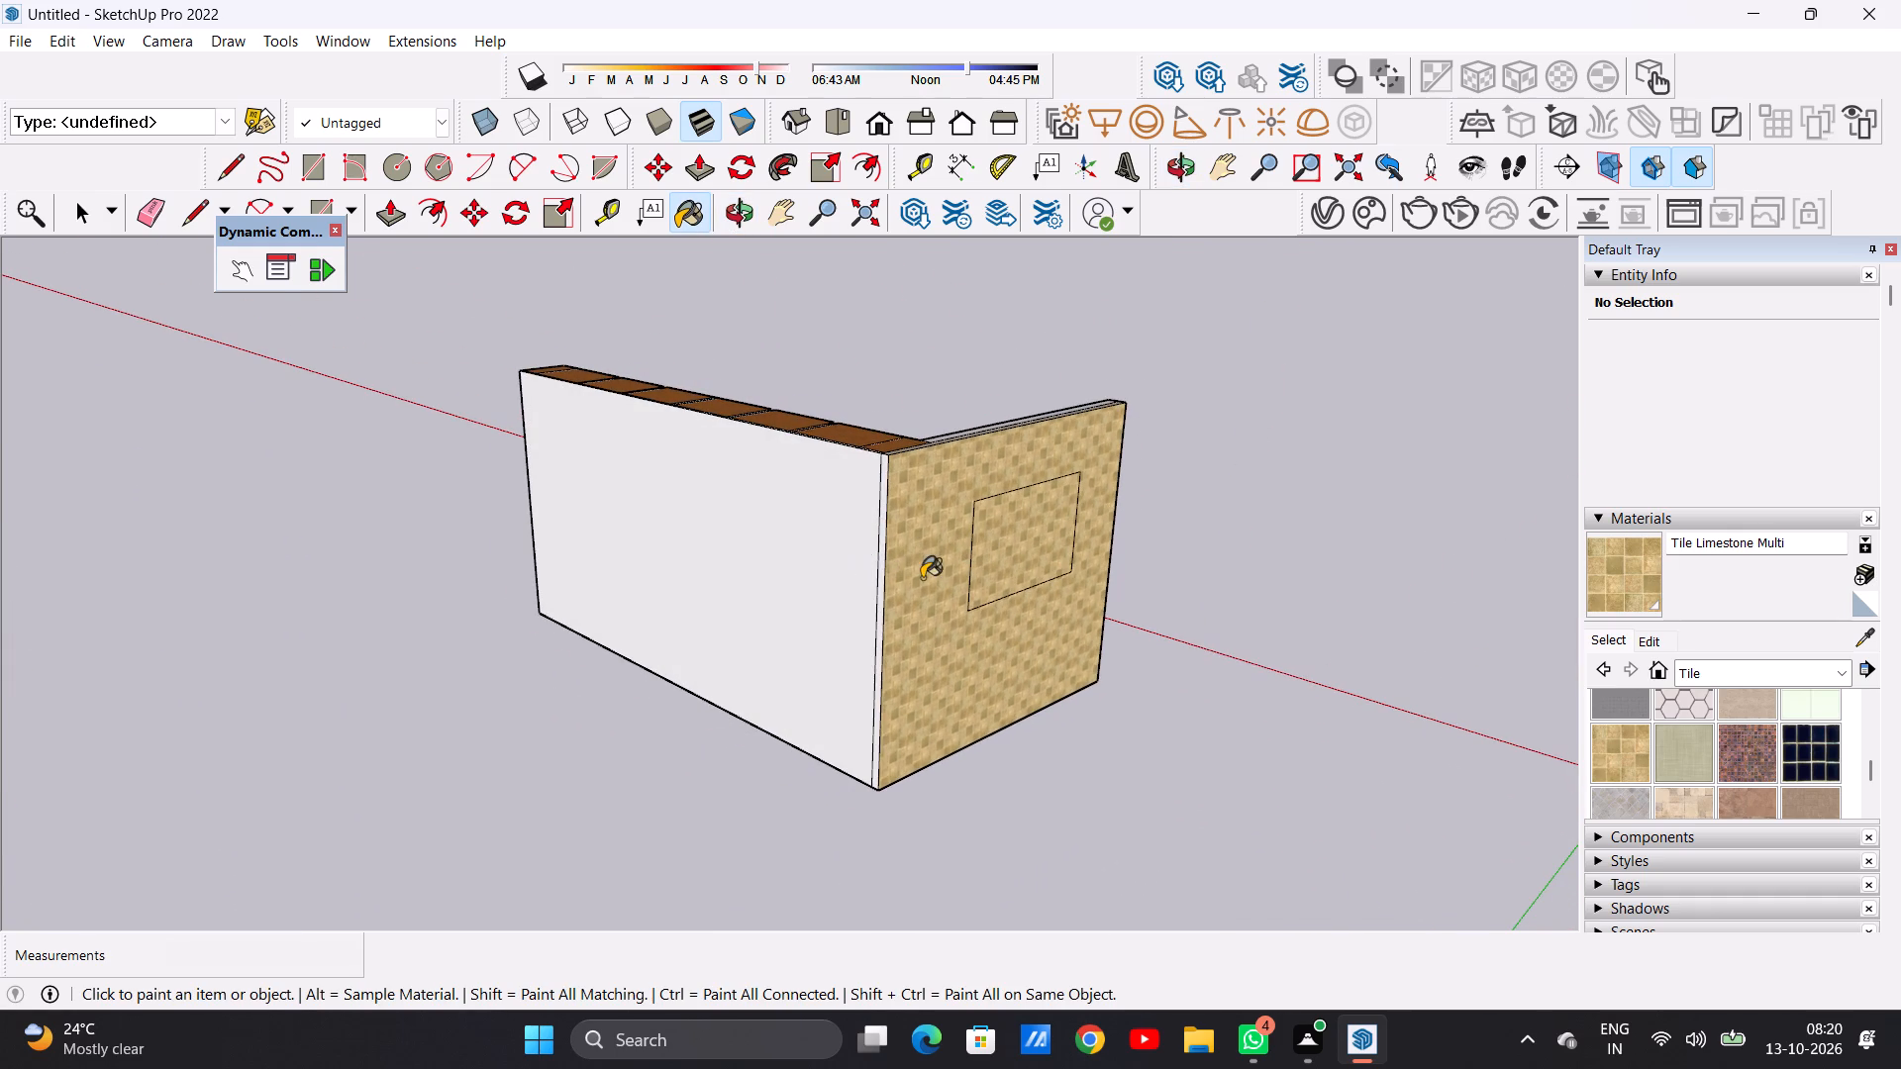
pyautogui.scroll(10, 922, 578)
pyautogui.click(828, 573)
pyautogui.scroll(-7, 831, 576)
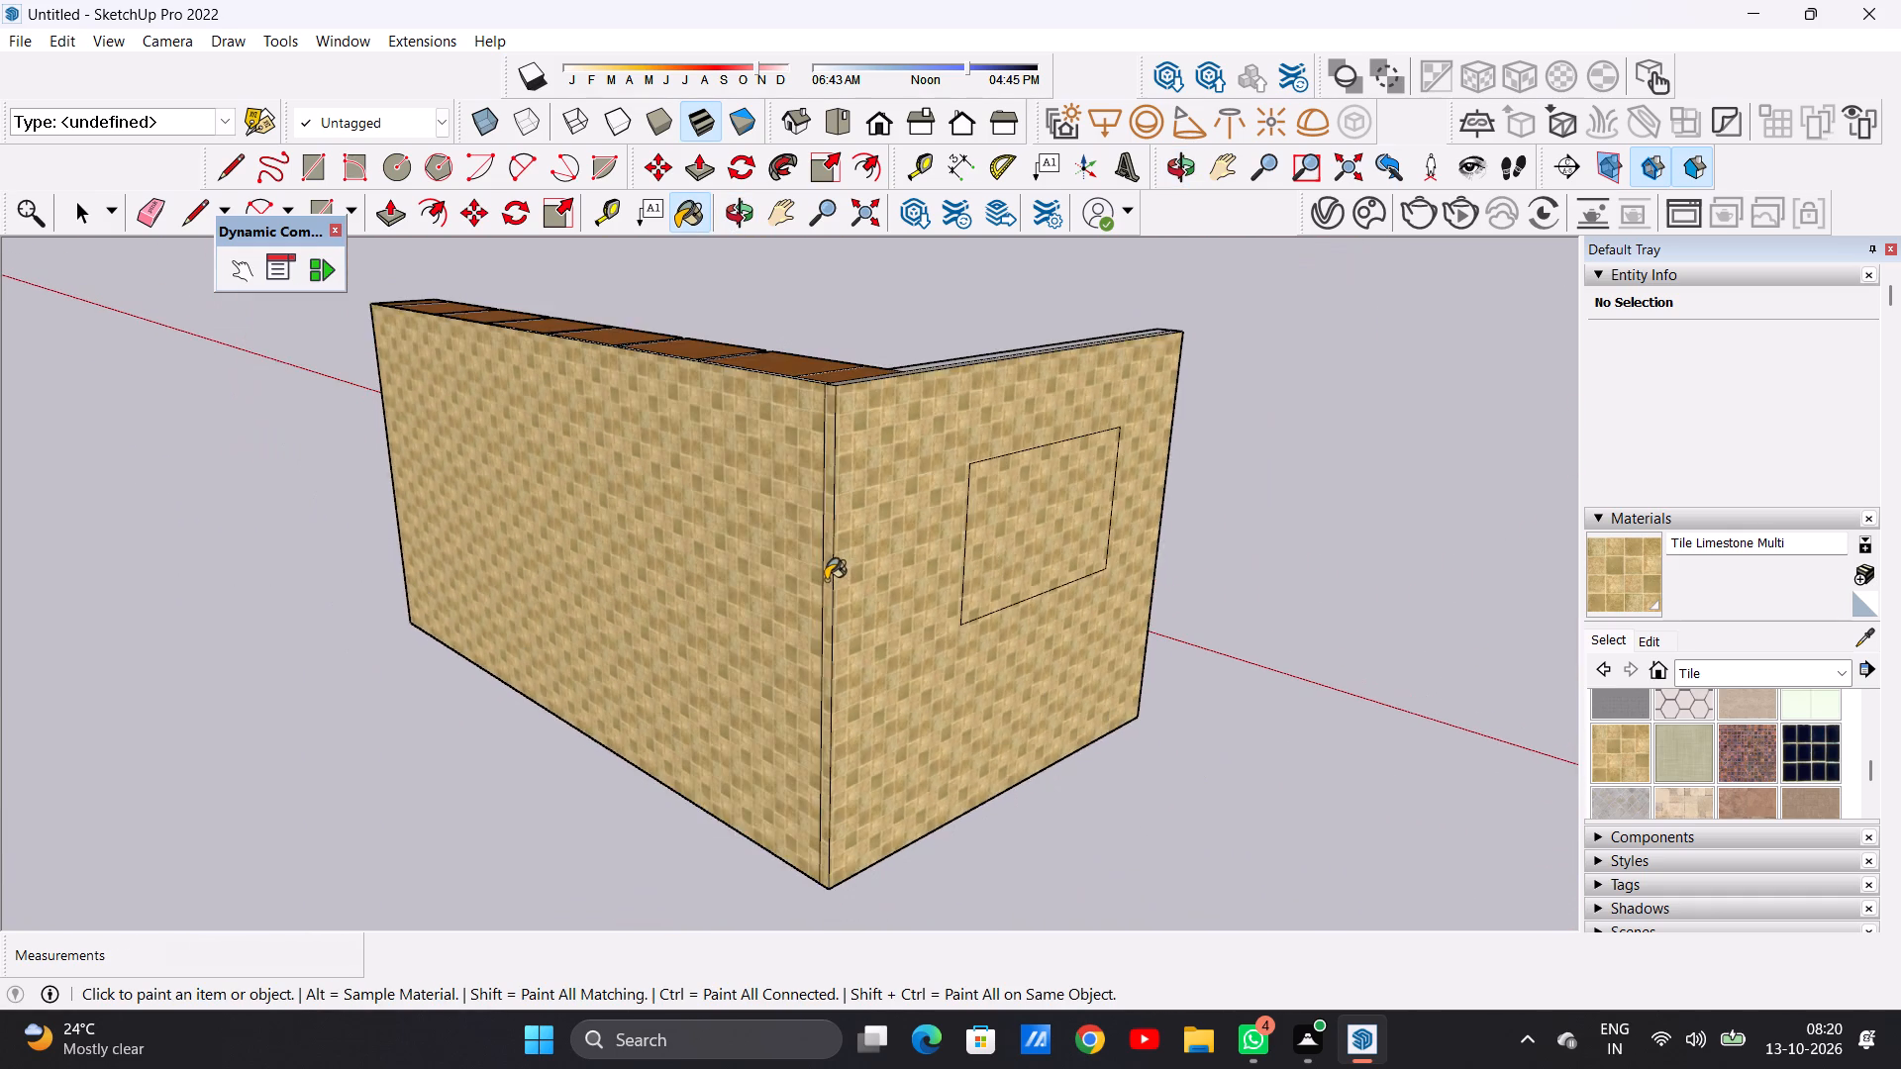
# Examine the kitchen from the outer wall side, the open end and above.
pyautogui.scroll(-8, 730, 584)
pyautogui.moveTo(1023, 577); pyautogui.dragTo(588, 540, button='middle')
pyautogui.moveTo(1153, 616); pyautogui.dragTo(1081, 605, button='middle')
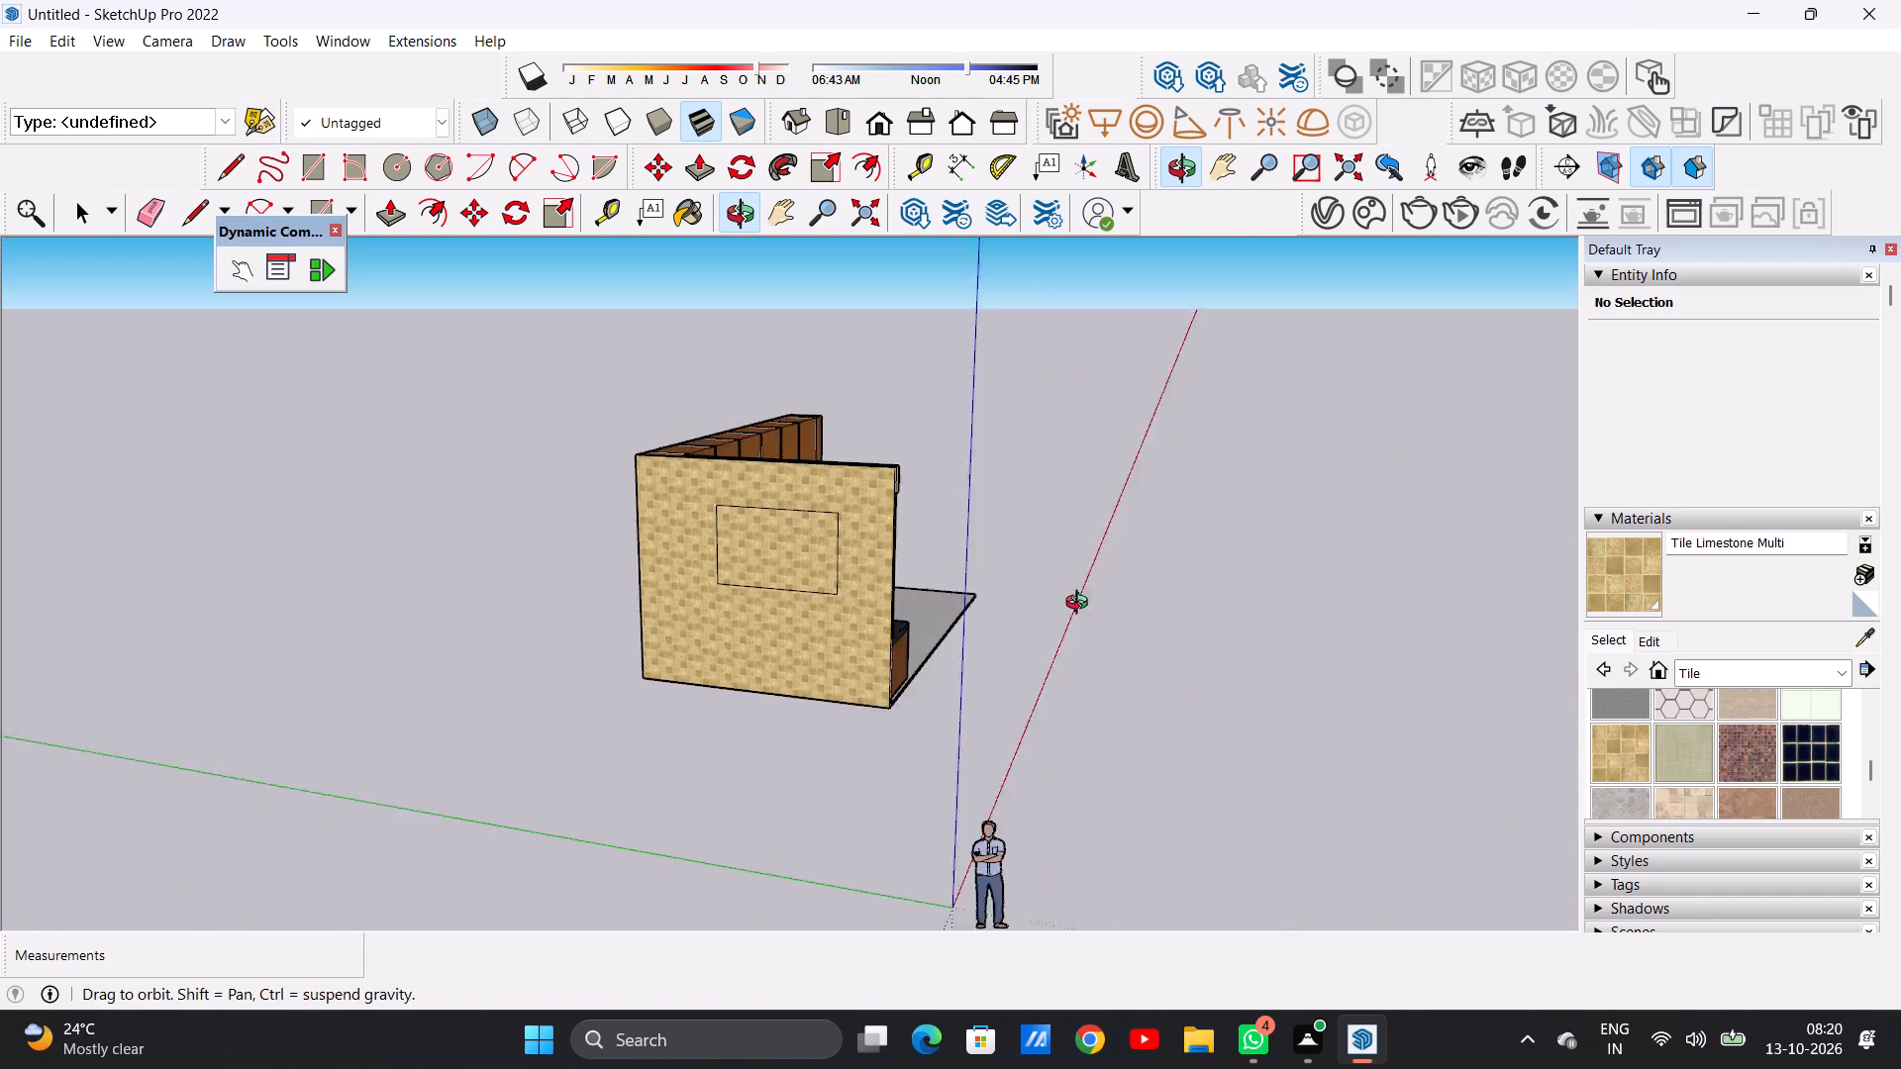
pyautogui.moveTo(1081, 605); pyautogui.dragTo(613, 585, button='middle')
pyautogui.moveTo(1253, 694); pyautogui.dragTo(454, 656, button='middle')
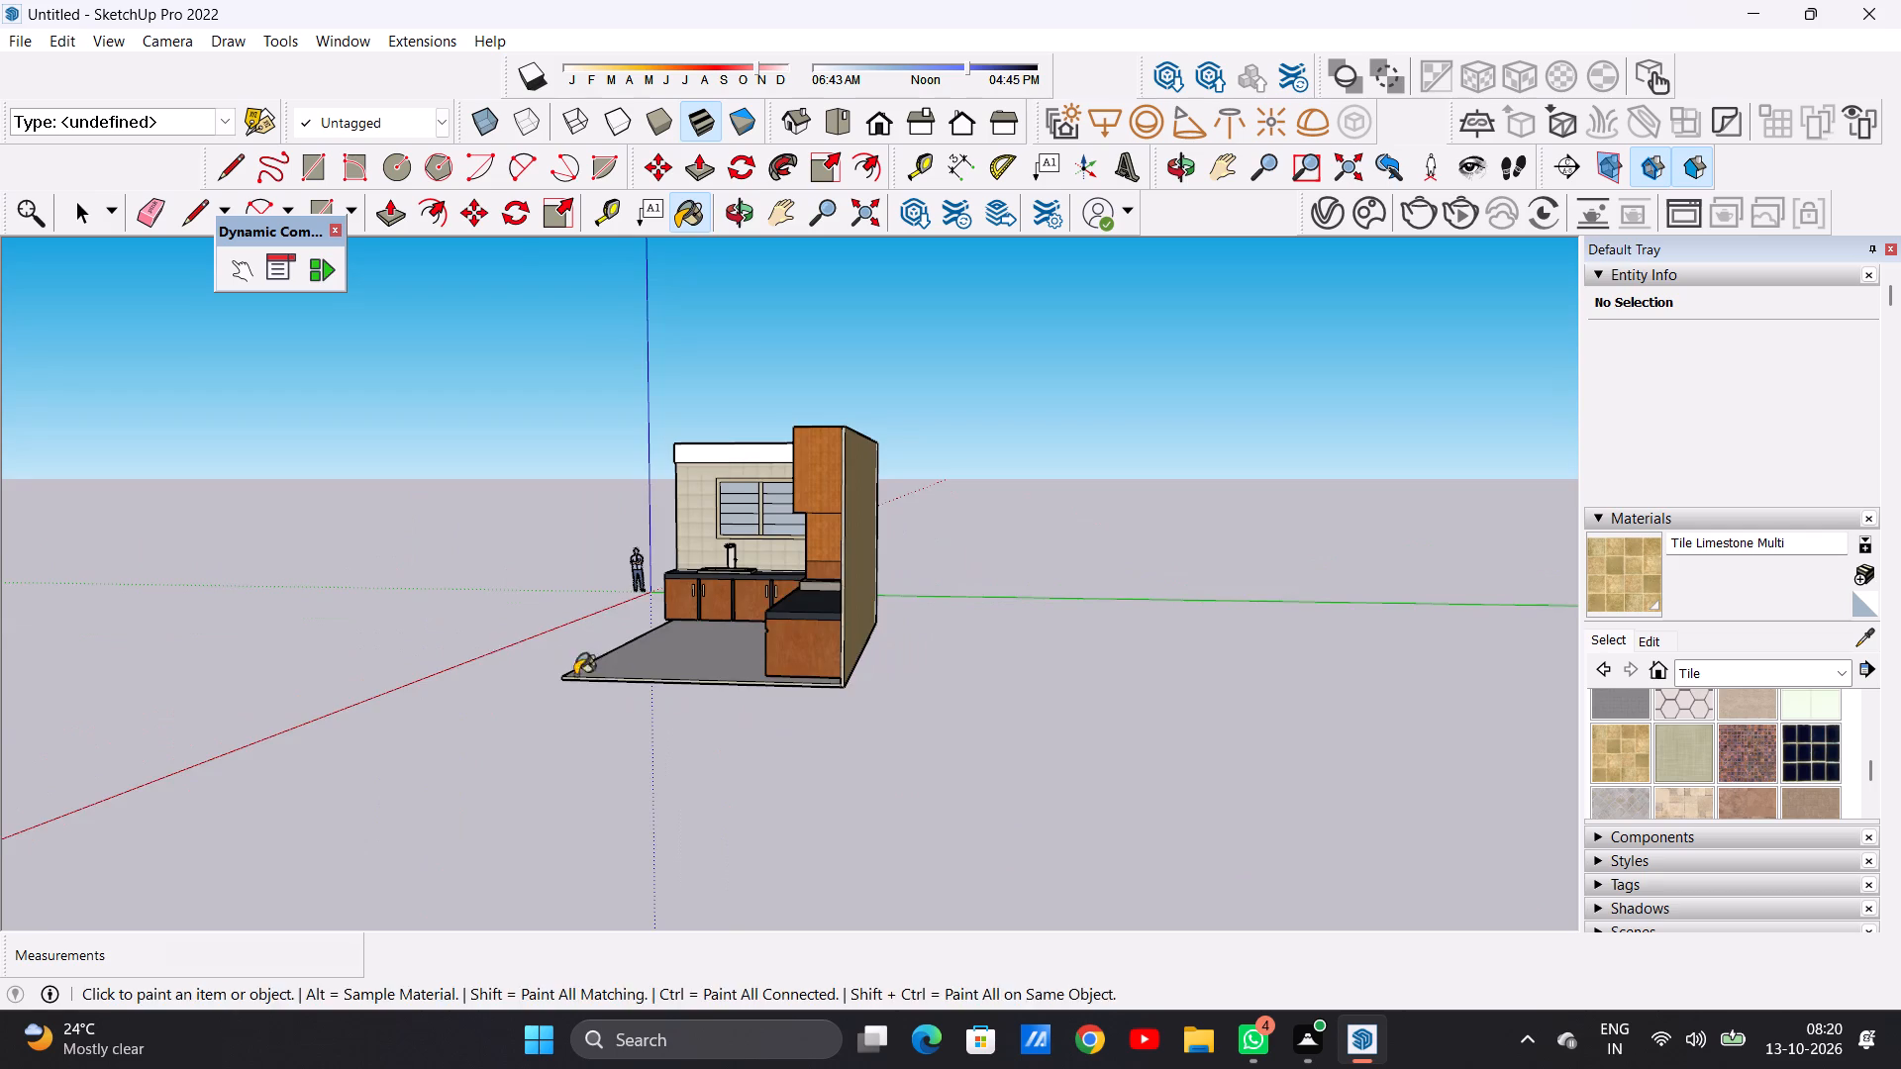
pyautogui.moveTo(599, 678); pyautogui.dragTo(645, 687, button='middle')
pyautogui.moveTo(858, 708); pyautogui.dragTo(933, 711, button='middle')
pyautogui.scroll(2, 929, 646)
pyautogui.scroll(-1, 929, 646)
pyautogui.scroll(9, 929, 646)
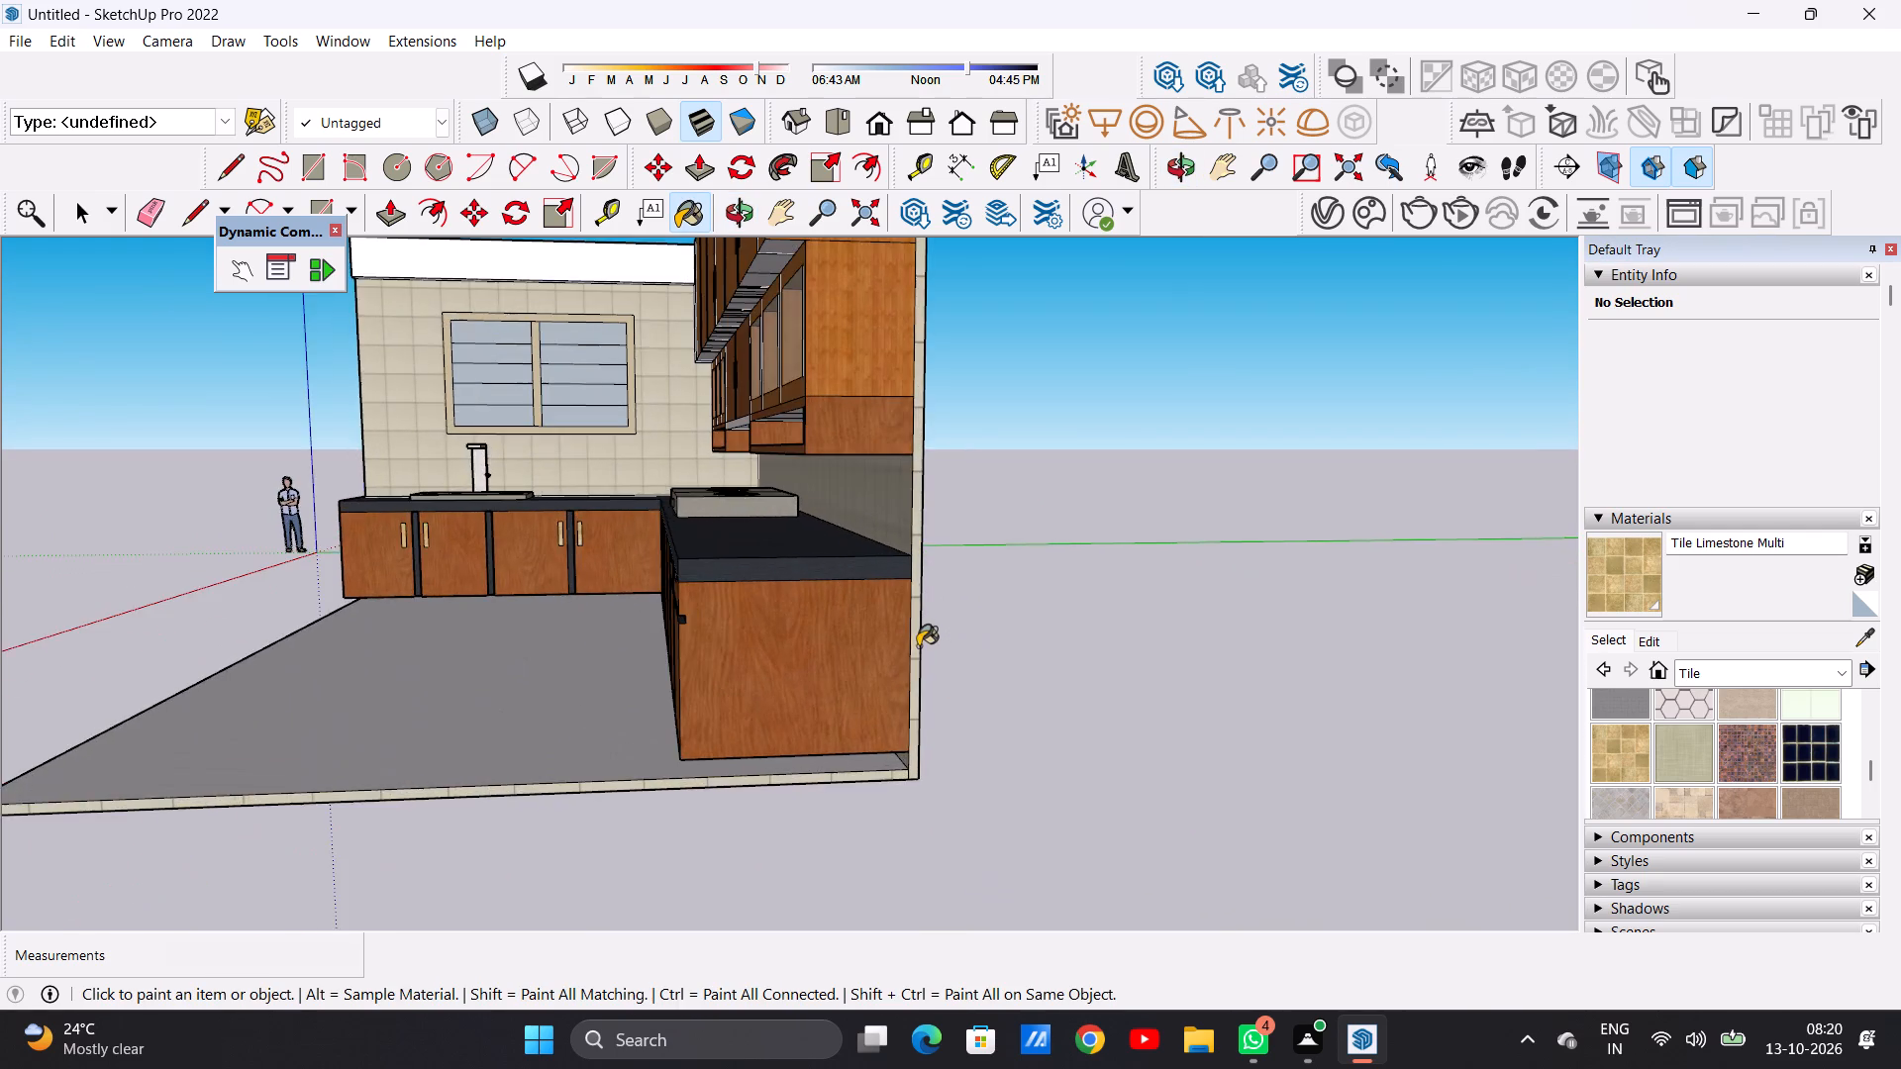
pyautogui.scroll(-9, 999, 653)
pyautogui.moveTo(754, 644); pyautogui.dragTo(1168, 779, button='middle')
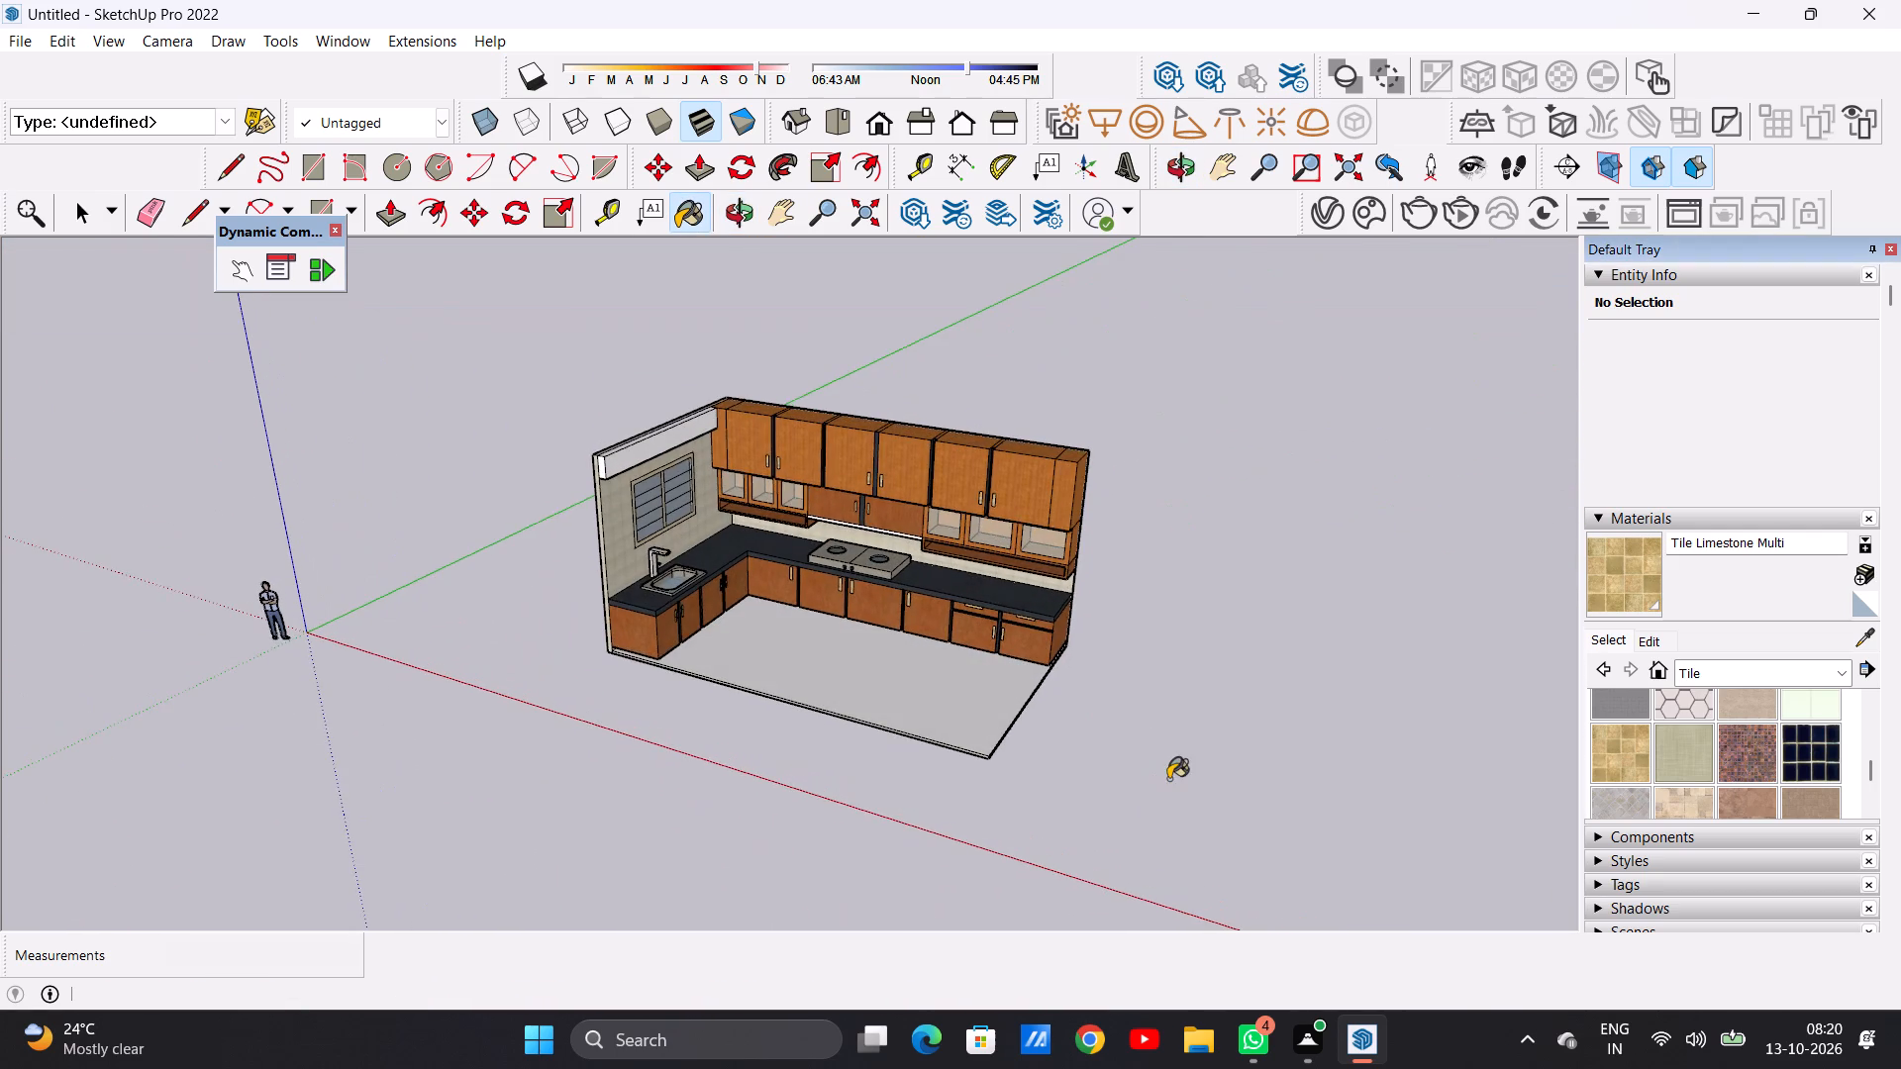
pyautogui.moveTo(933, 673); pyautogui.dragTo(956, 760, button='middle')
pyautogui.press('space')
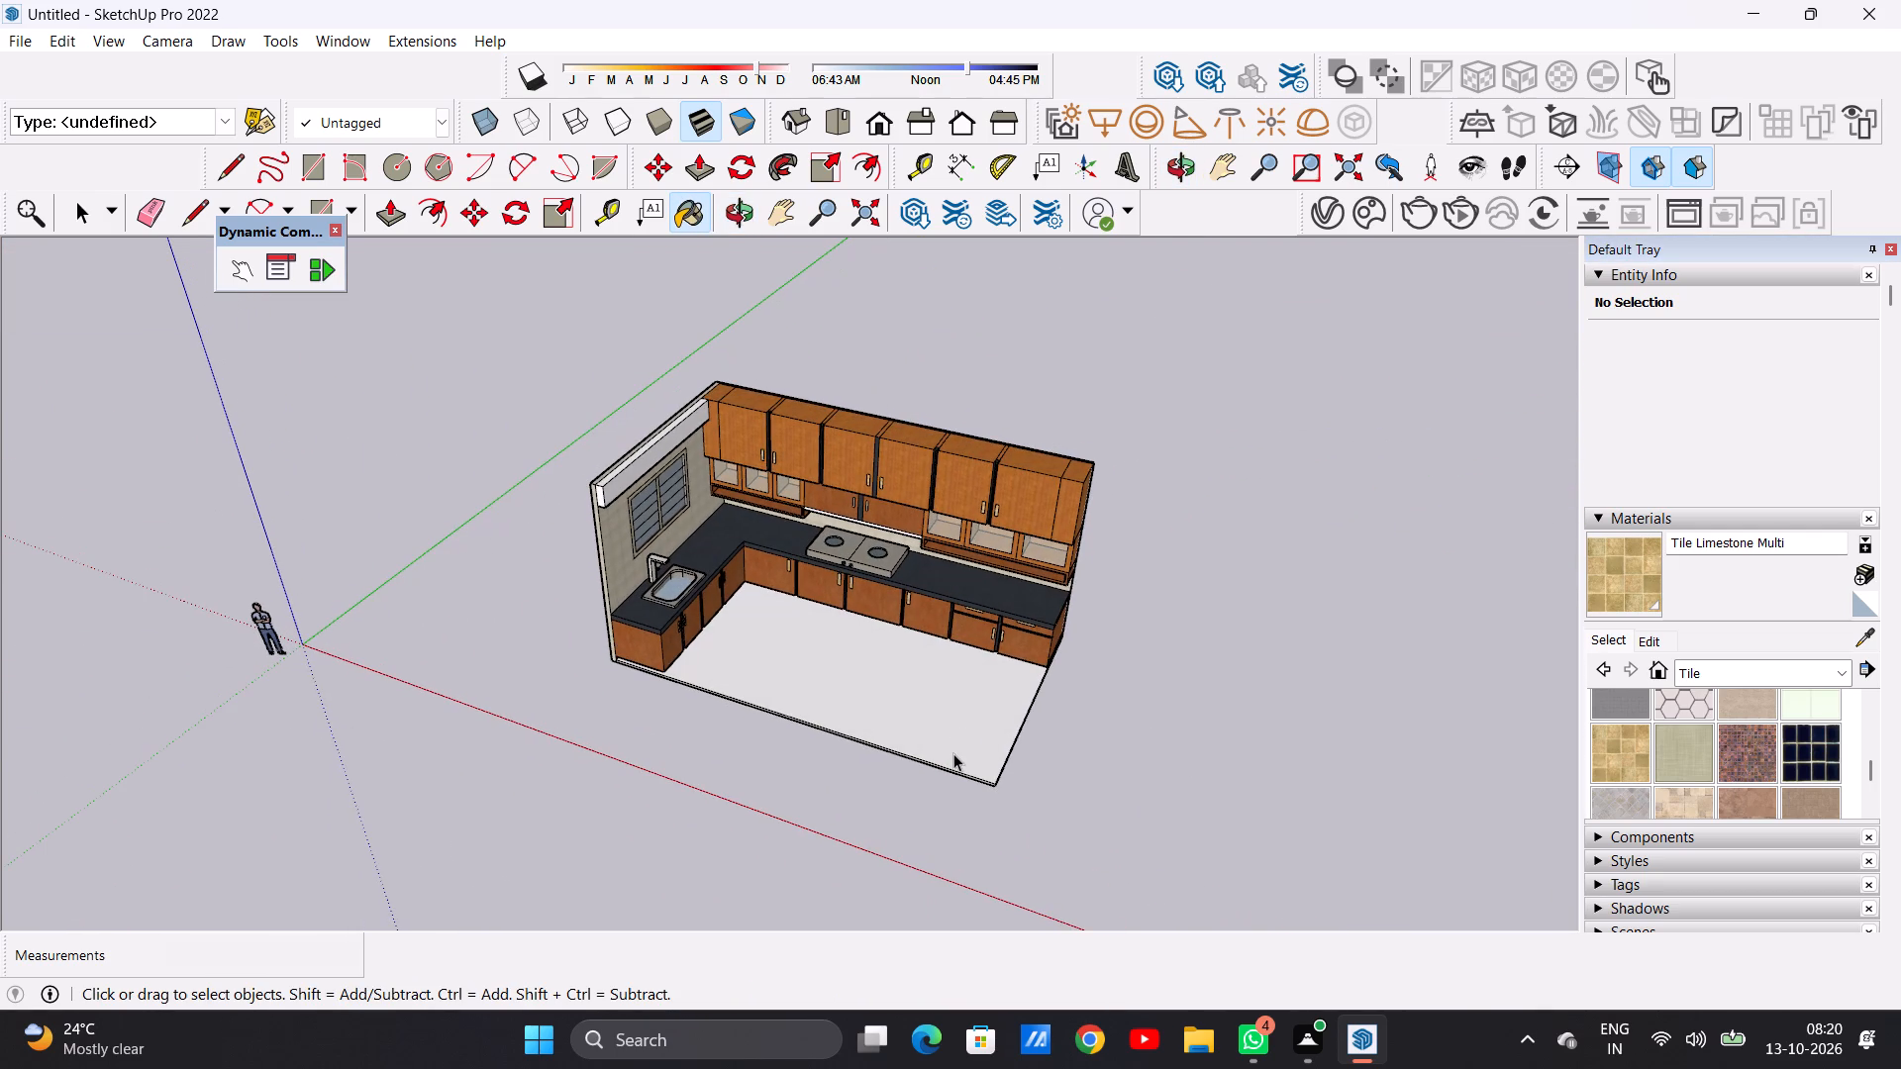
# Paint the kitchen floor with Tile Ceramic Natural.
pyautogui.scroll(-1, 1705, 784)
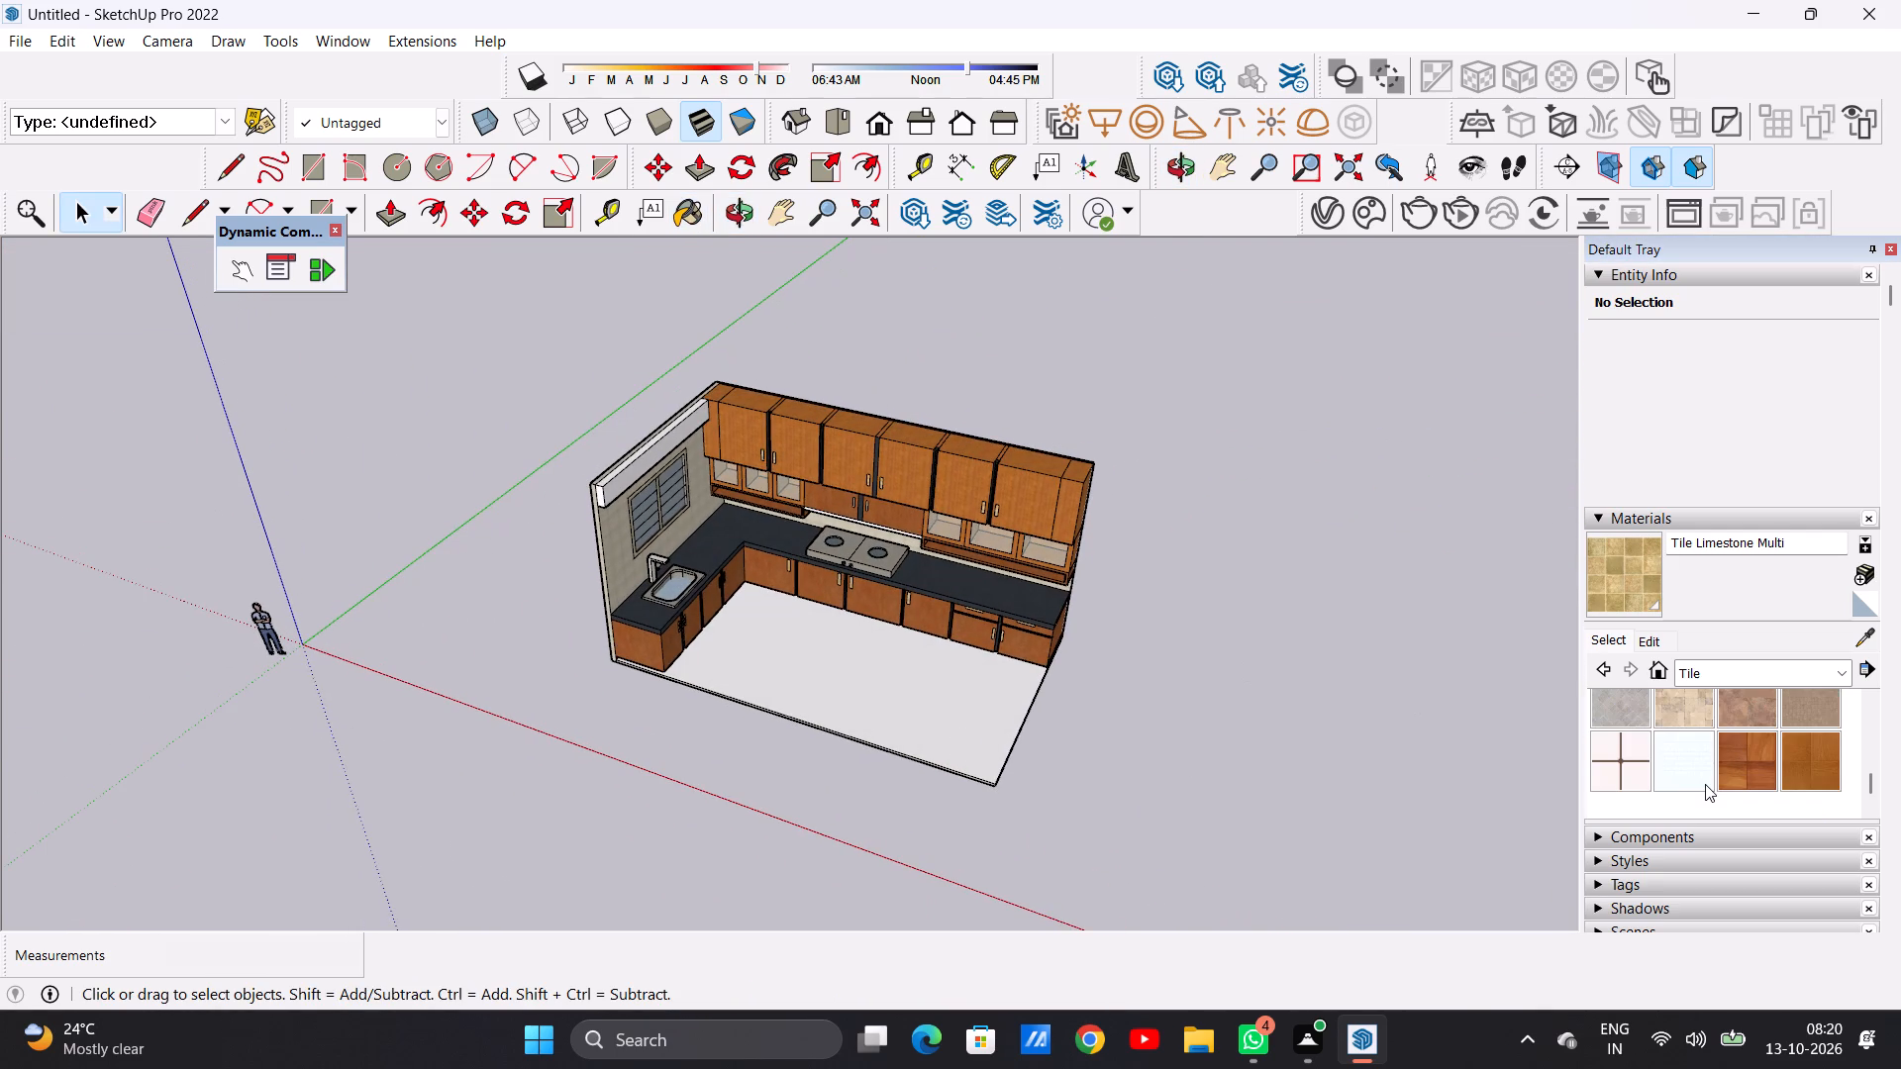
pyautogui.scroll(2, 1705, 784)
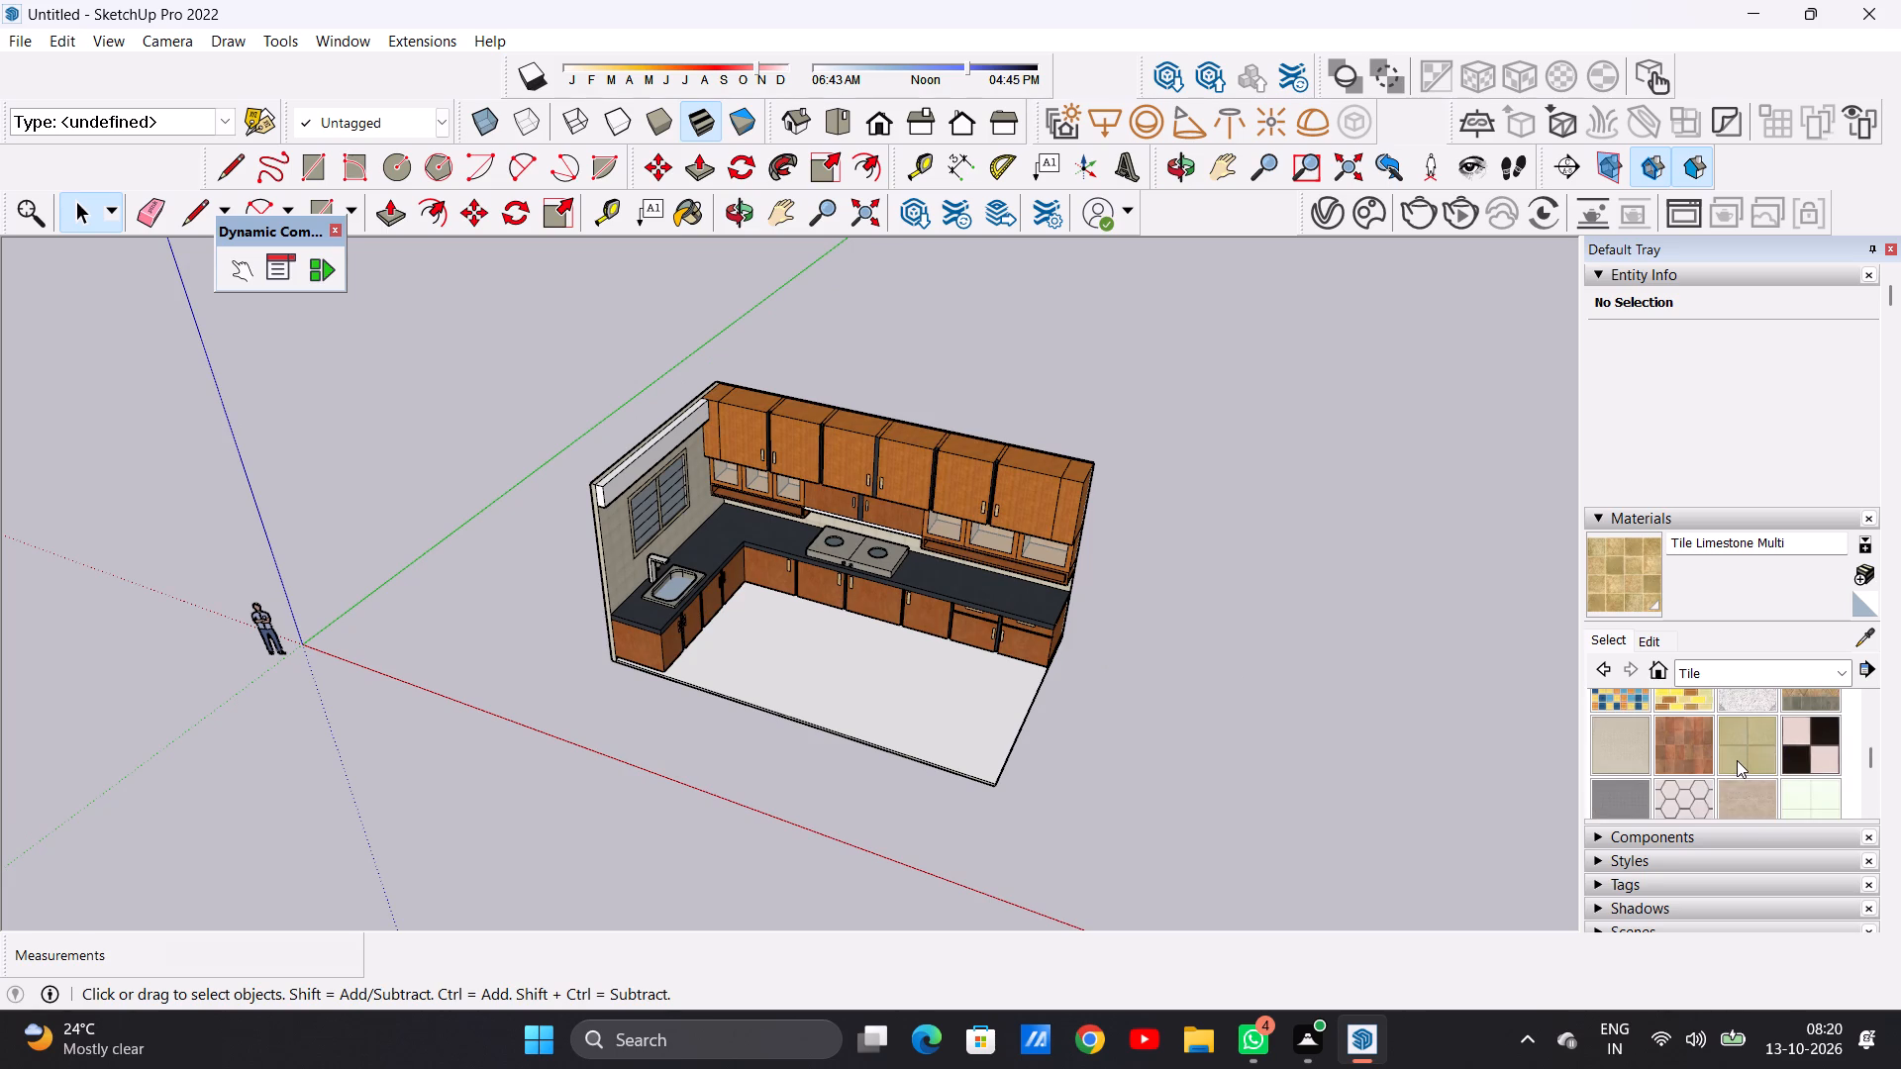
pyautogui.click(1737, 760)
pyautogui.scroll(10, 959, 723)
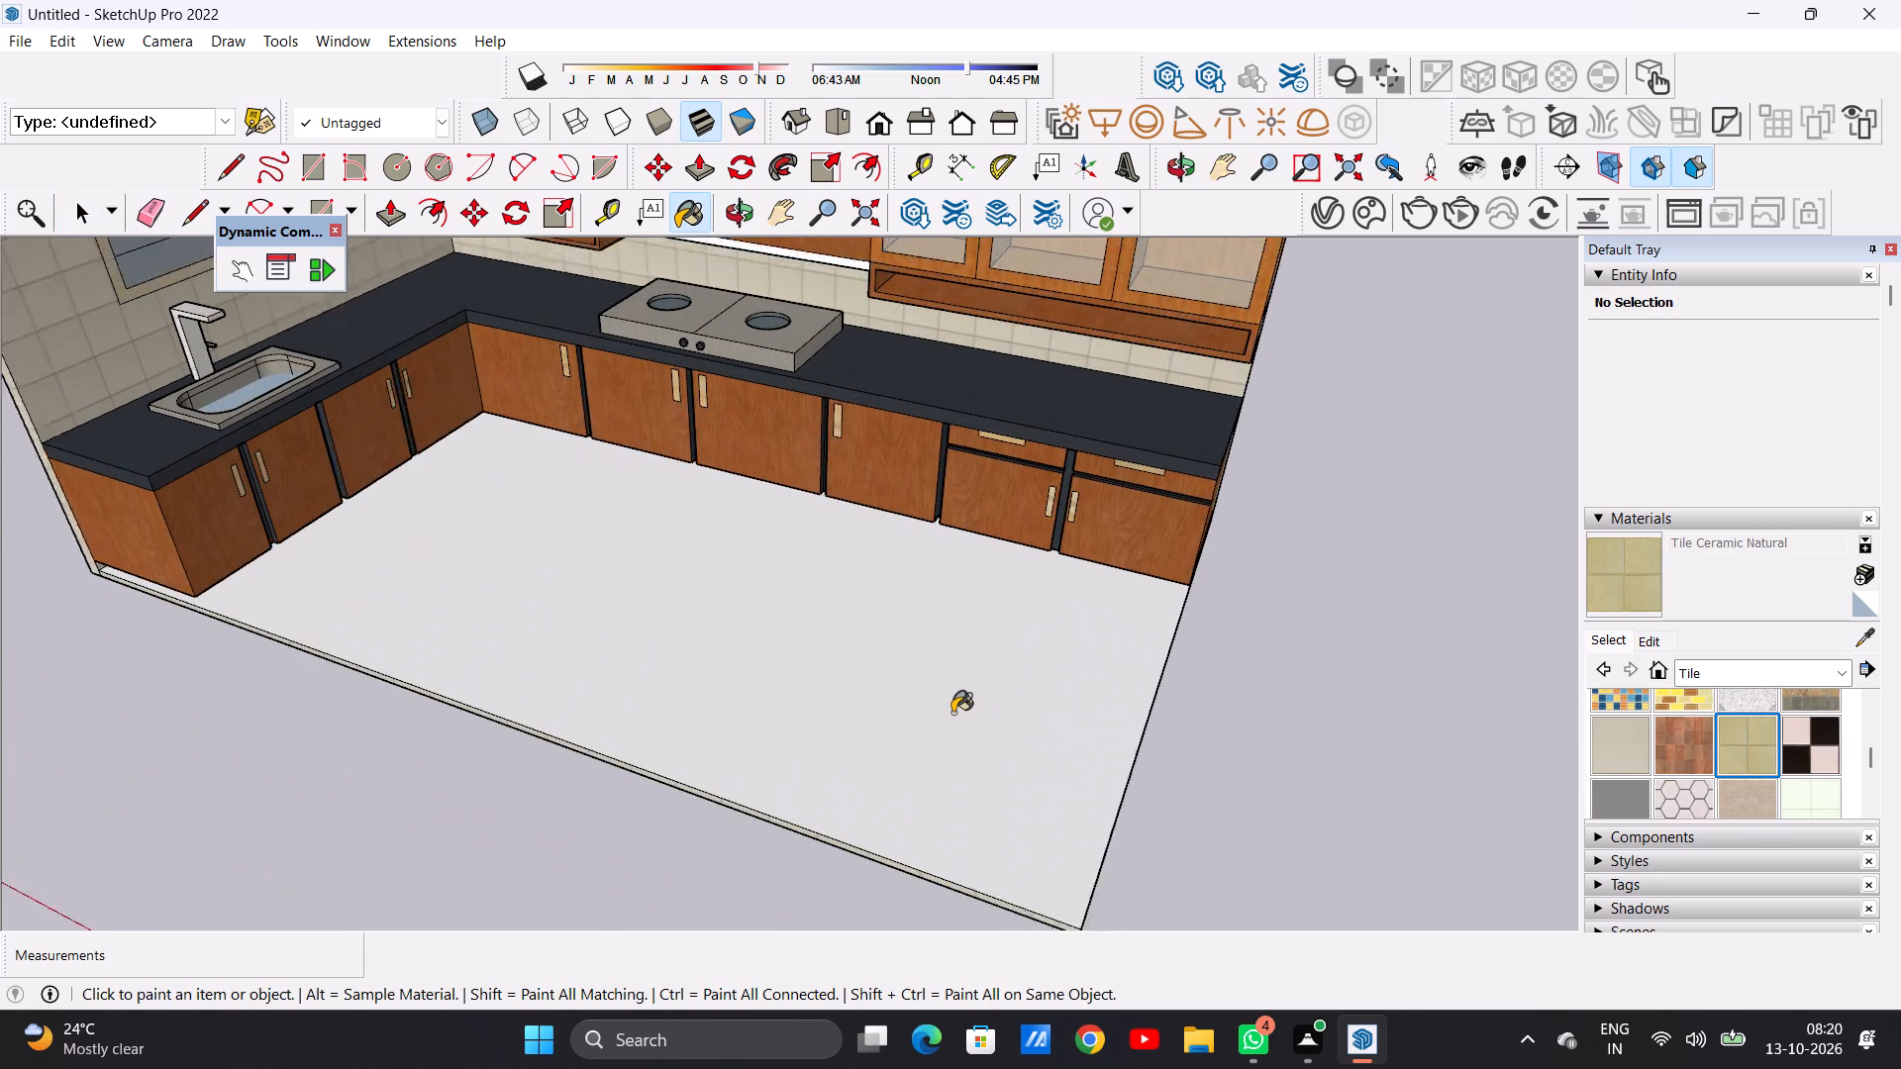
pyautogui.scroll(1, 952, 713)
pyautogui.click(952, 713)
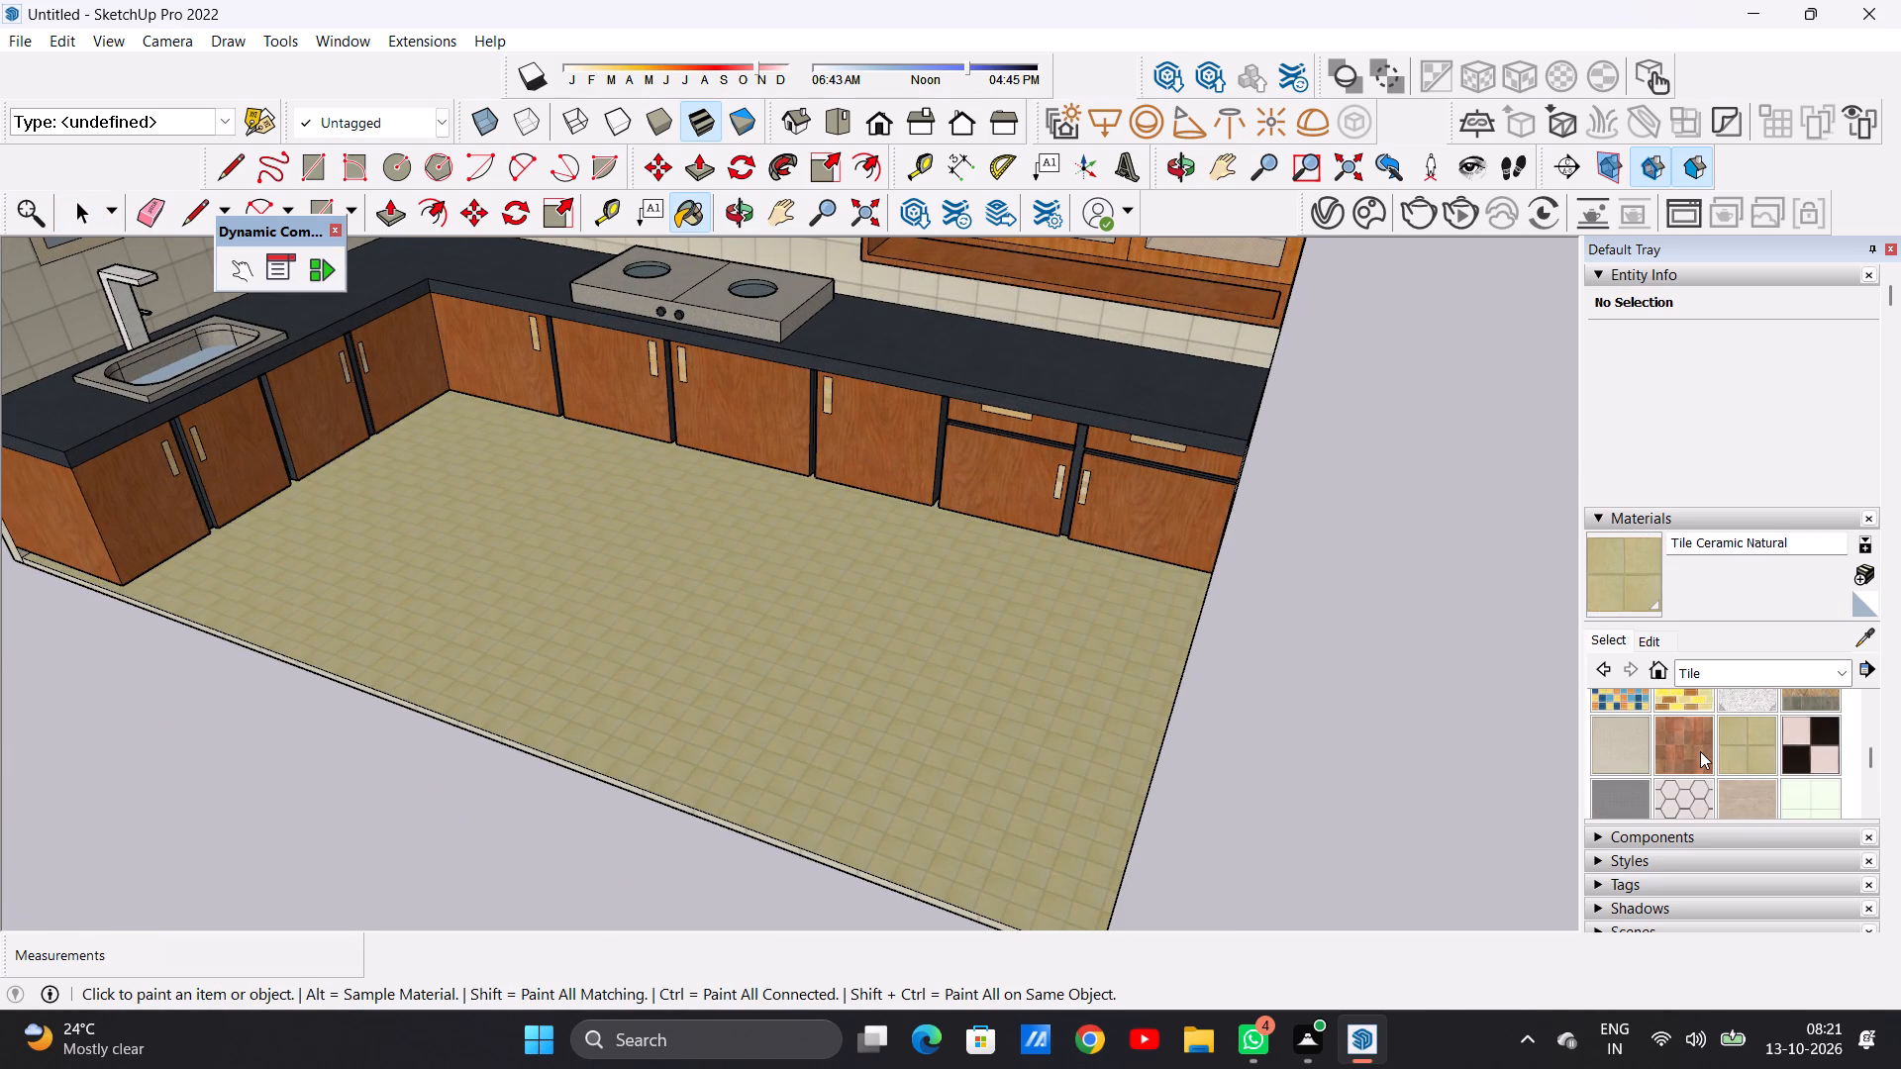
# Repaint the kitchen floor with Concrete Tile.
pyautogui.scroll(1, 1700, 751)
pyautogui.scroll(-1, 1700, 751)
pyautogui.scroll(2, 1700, 751)
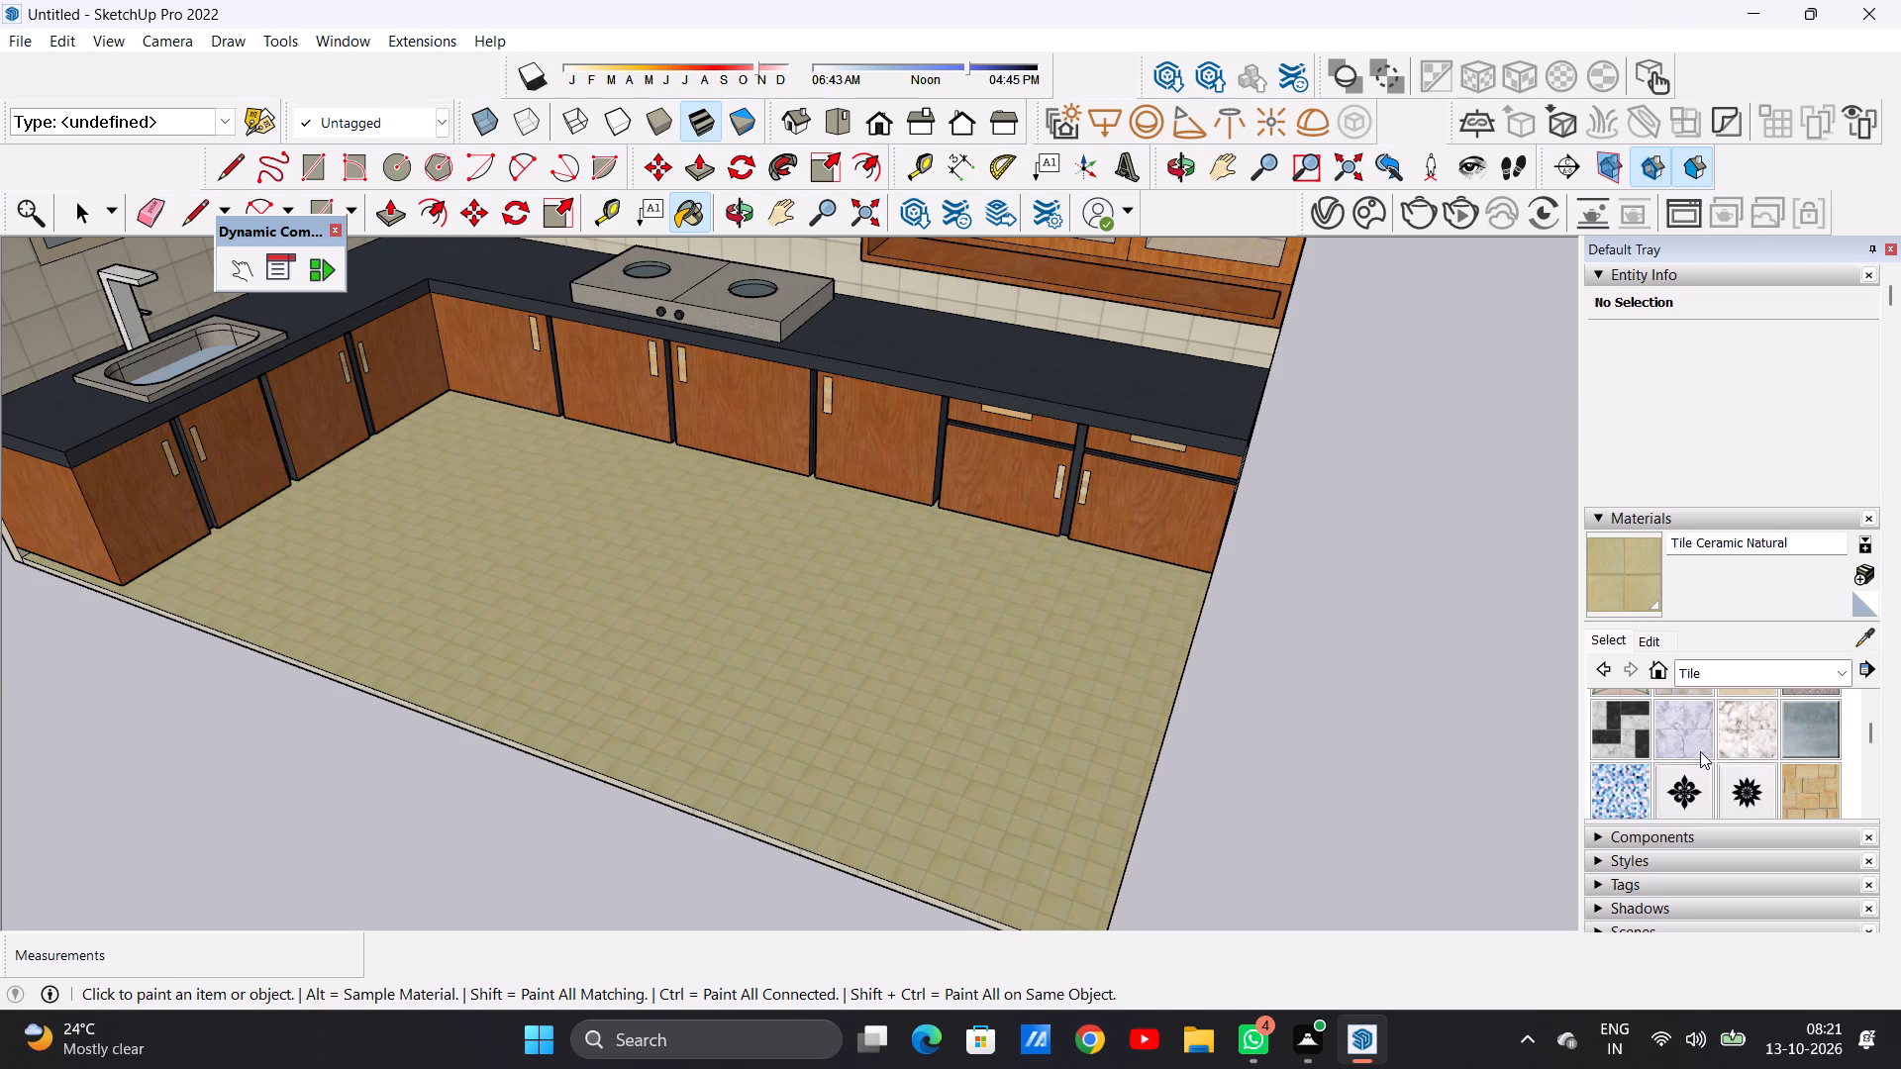
pyautogui.scroll(1, 1700, 751)
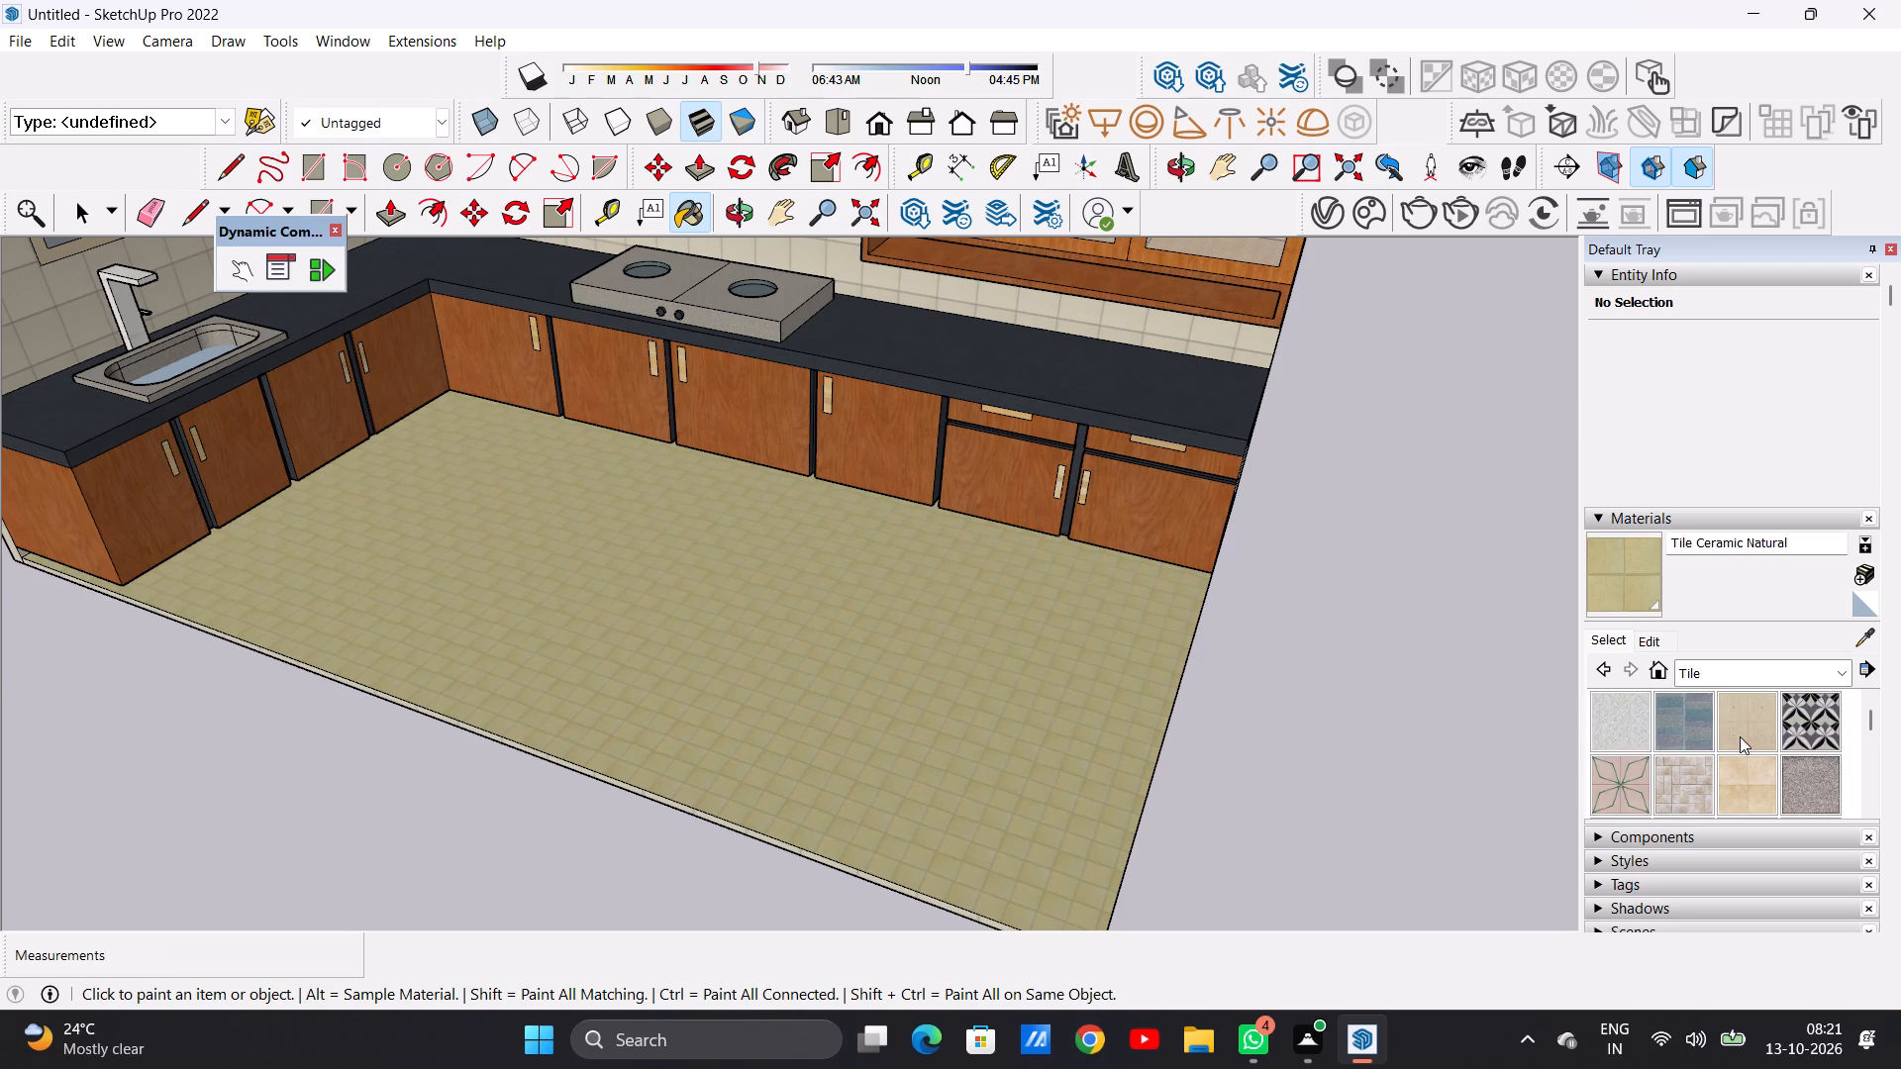
pyautogui.click(1740, 736)
pyautogui.click(1005, 727)
# Examine the floor's tile pattern up close and from a distance.
pyautogui.scroll(7, 1005, 727)
pyautogui.scroll(-1, 1003, 718)
pyautogui.scroll(3, 1003, 718)
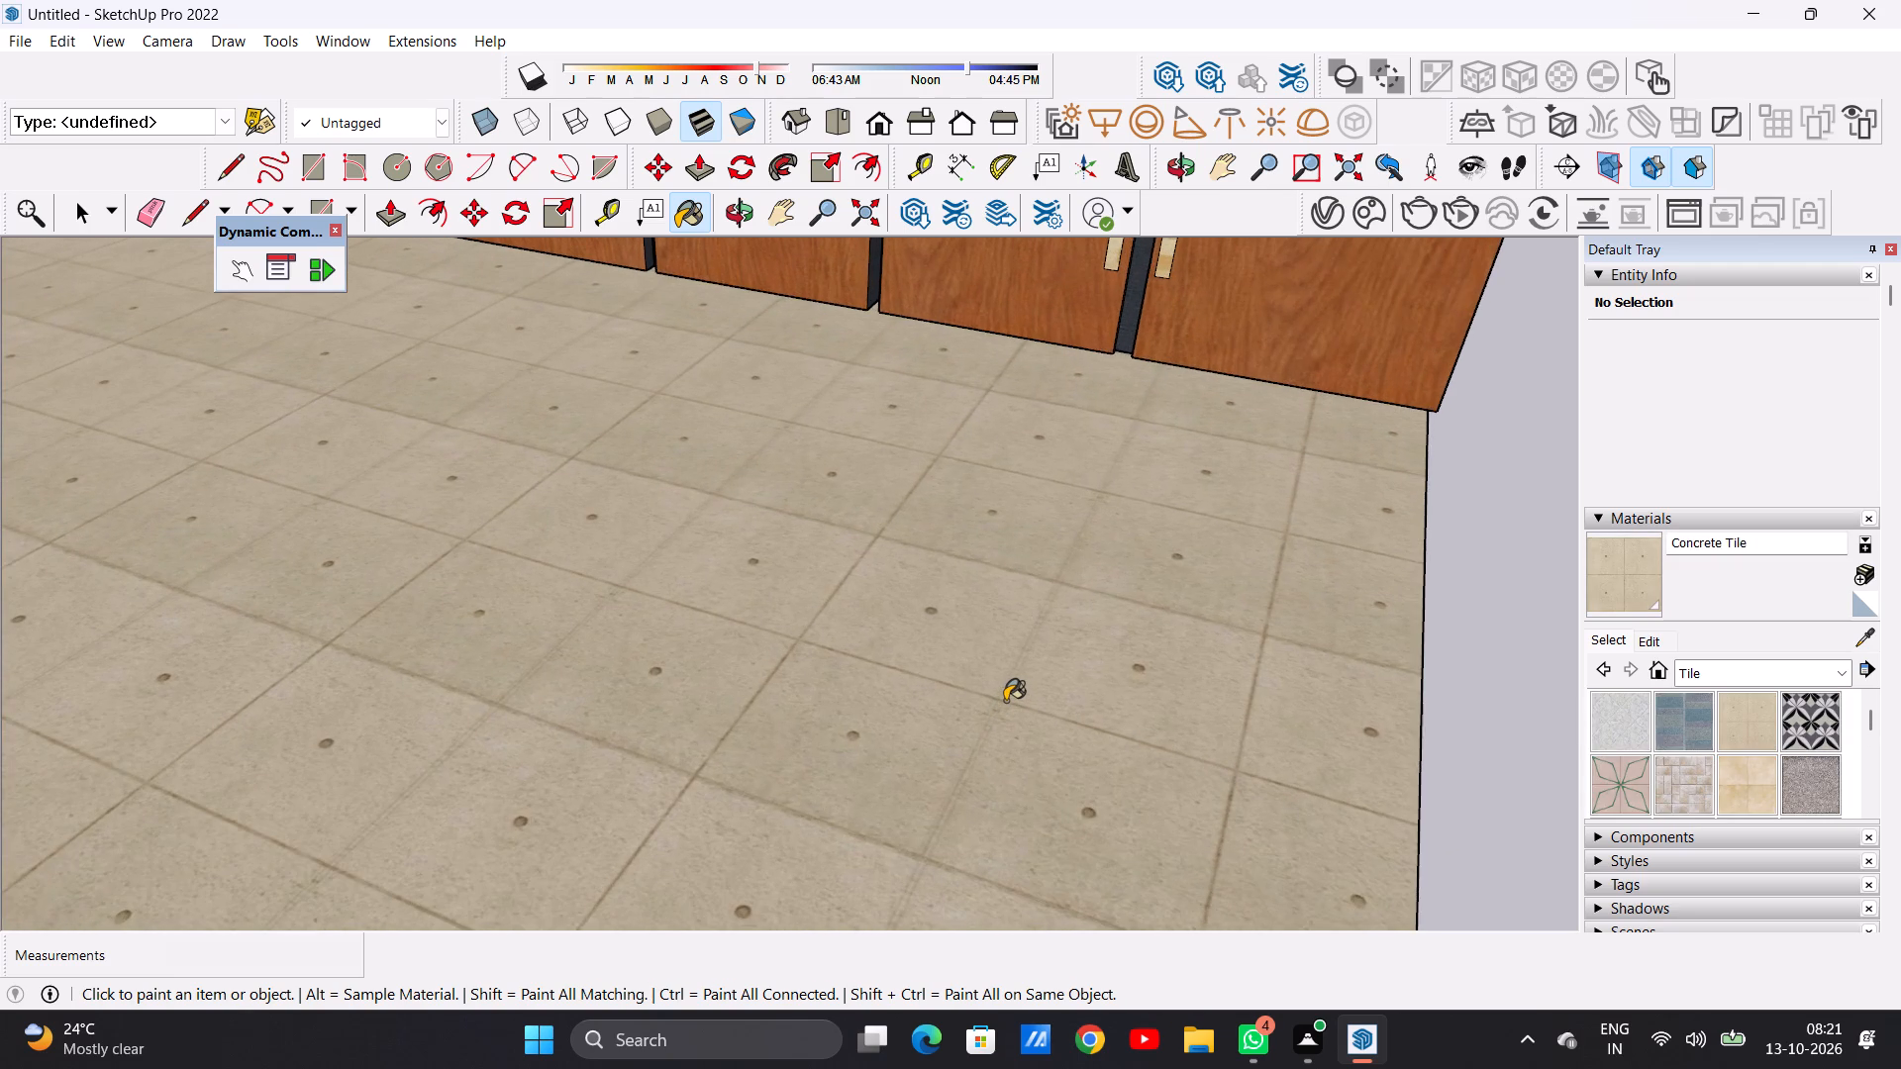
pyautogui.scroll(-20, 1005, 701)
pyautogui.scroll(-7, 1005, 701)
pyautogui.scroll(3, 977, 737)
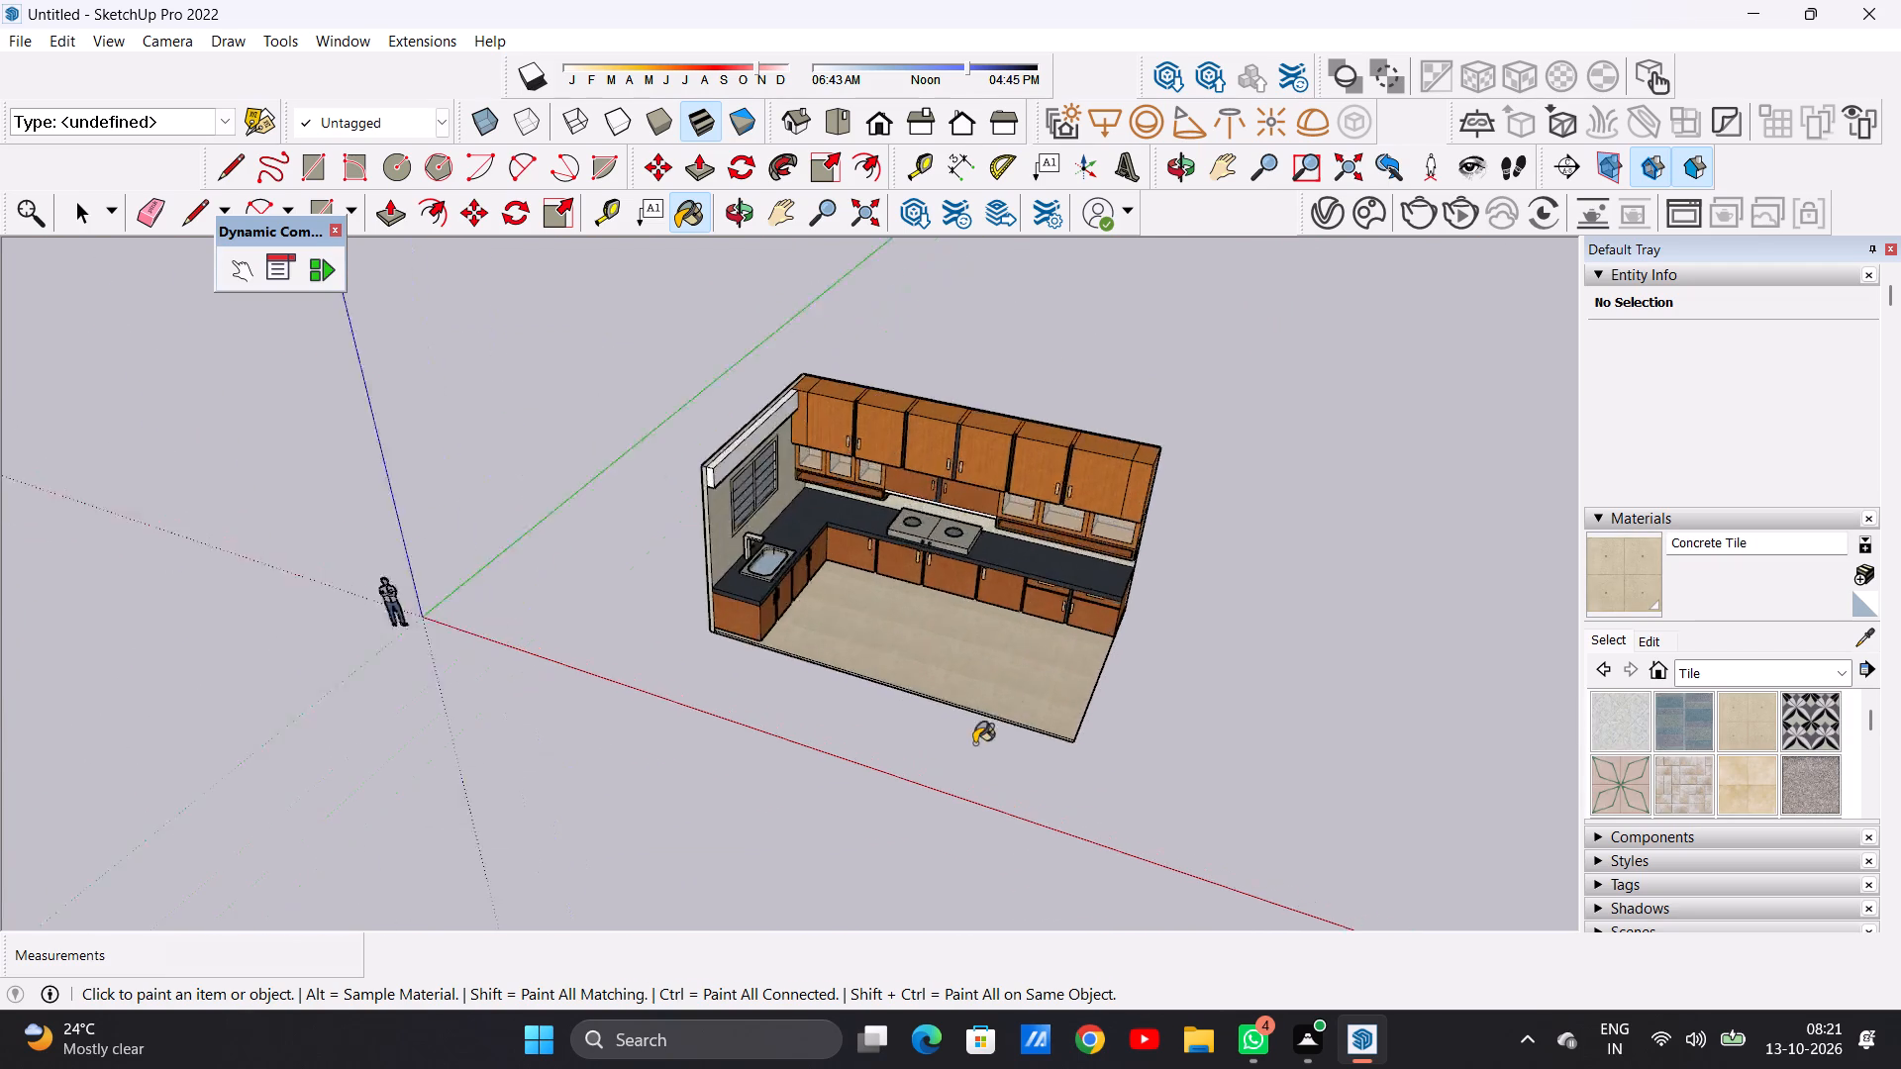
pyautogui.scroll(12, 974, 743)
pyautogui.scroll(14, 1081, 729)
pyautogui.scroll(-13, 886, 617)
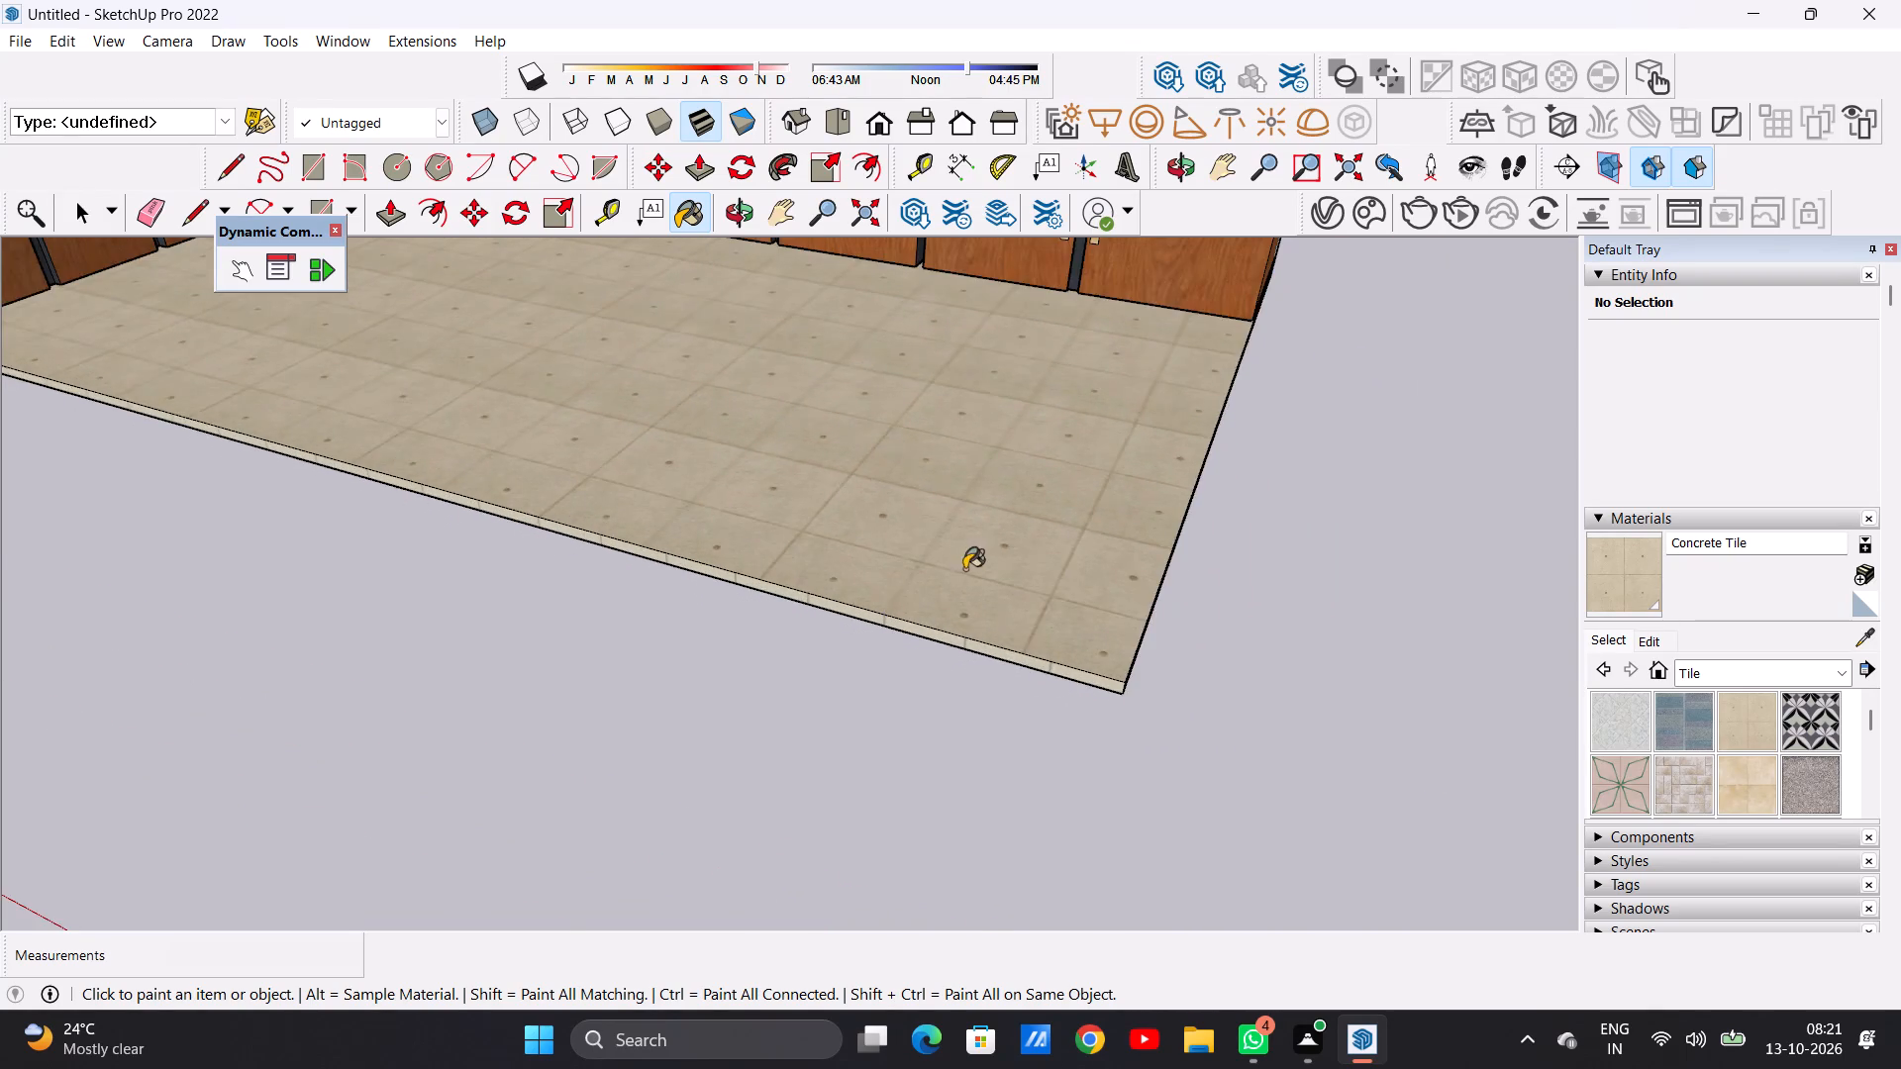
pyautogui.scroll(-4, 964, 569)
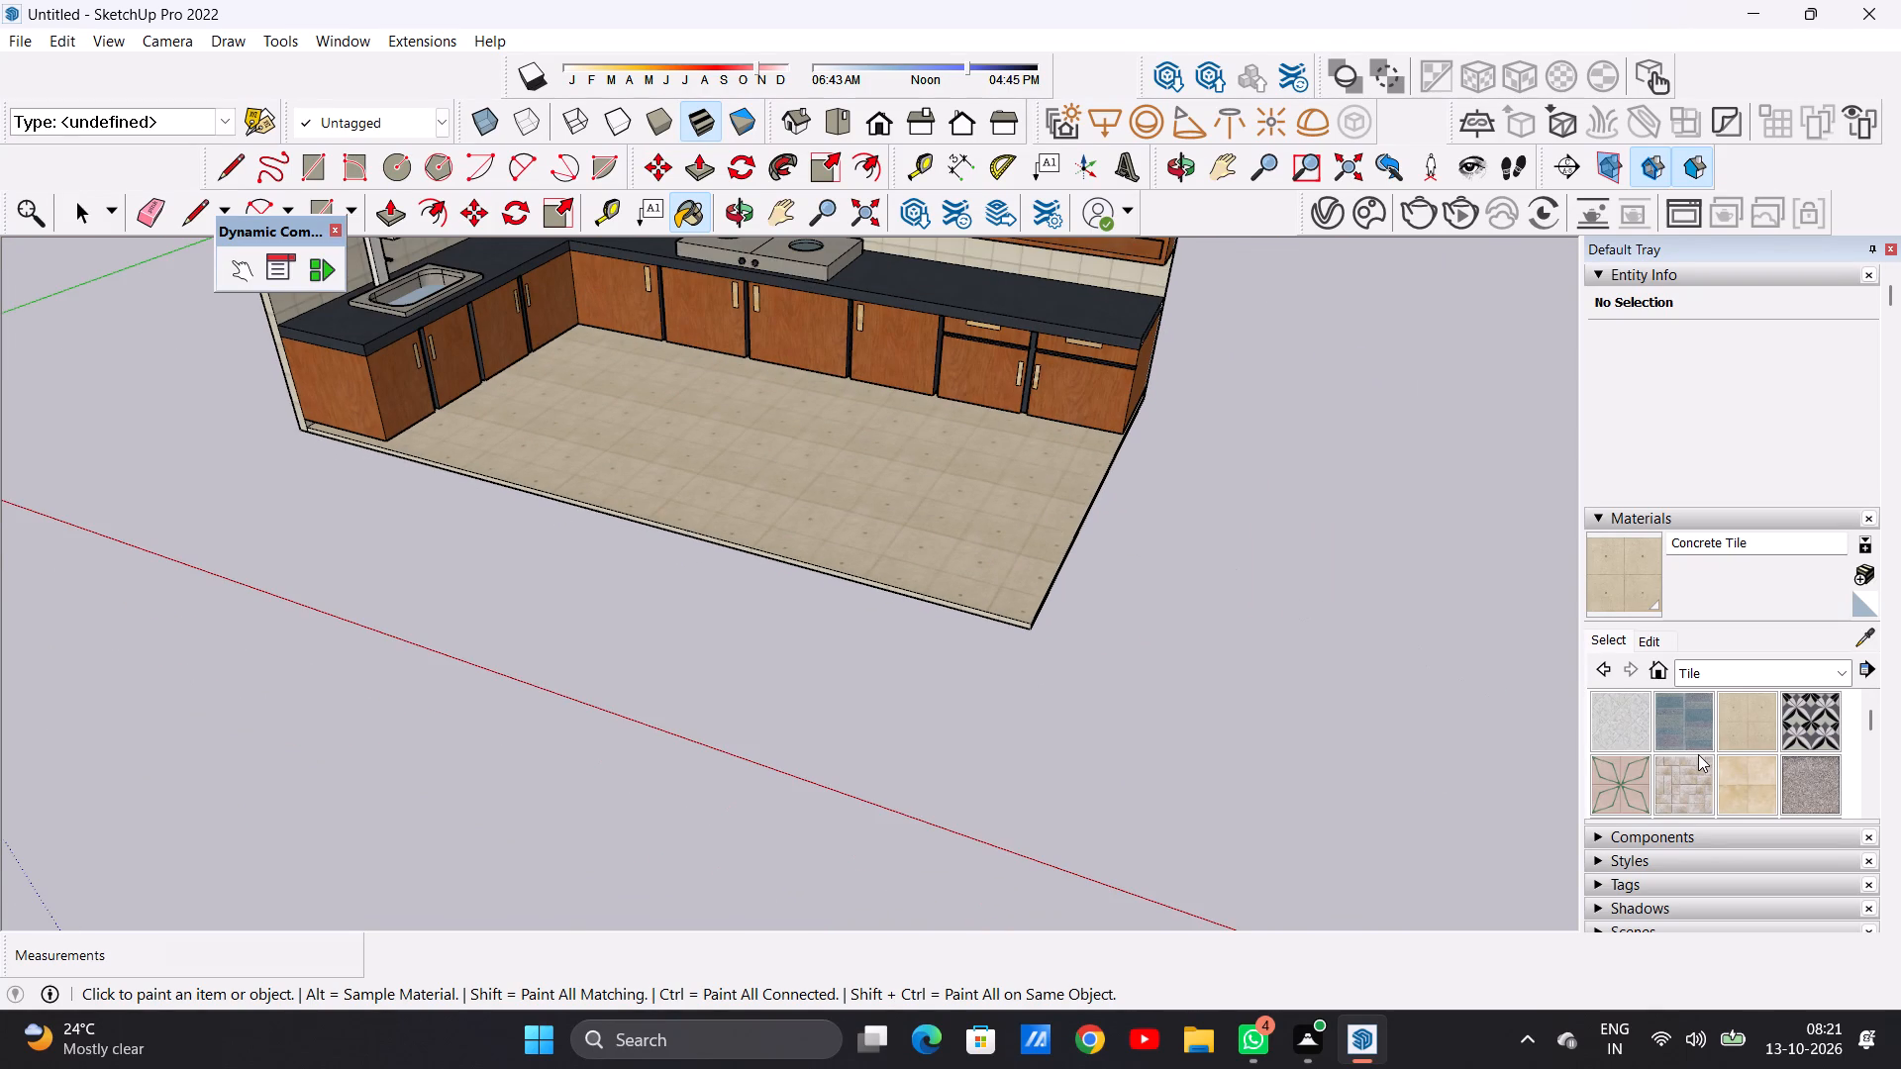
# Repaint the kitchen floor with Tile Ceramic Natural from the Tile materials.
pyautogui.scroll(4, 1698, 754)
pyautogui.scroll(-1, 1698, 754)
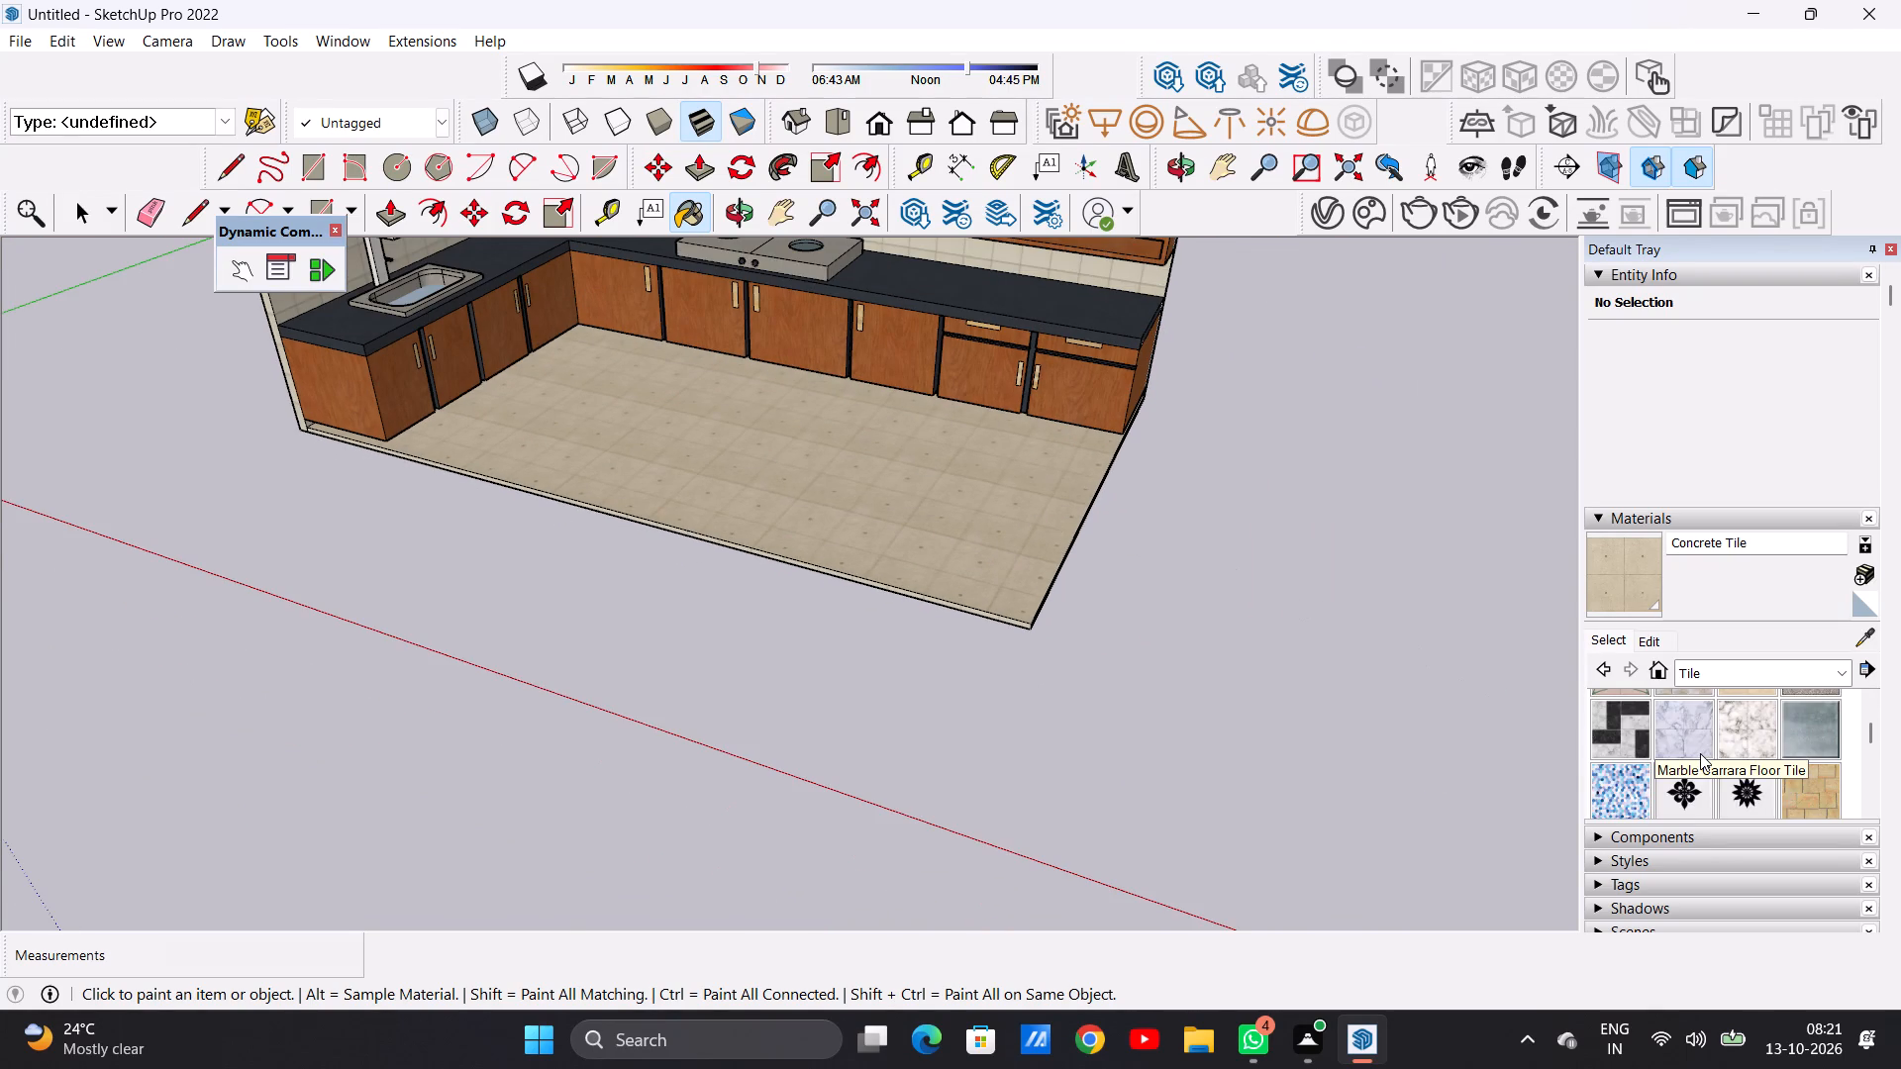
pyautogui.scroll(-2, 1700, 753)
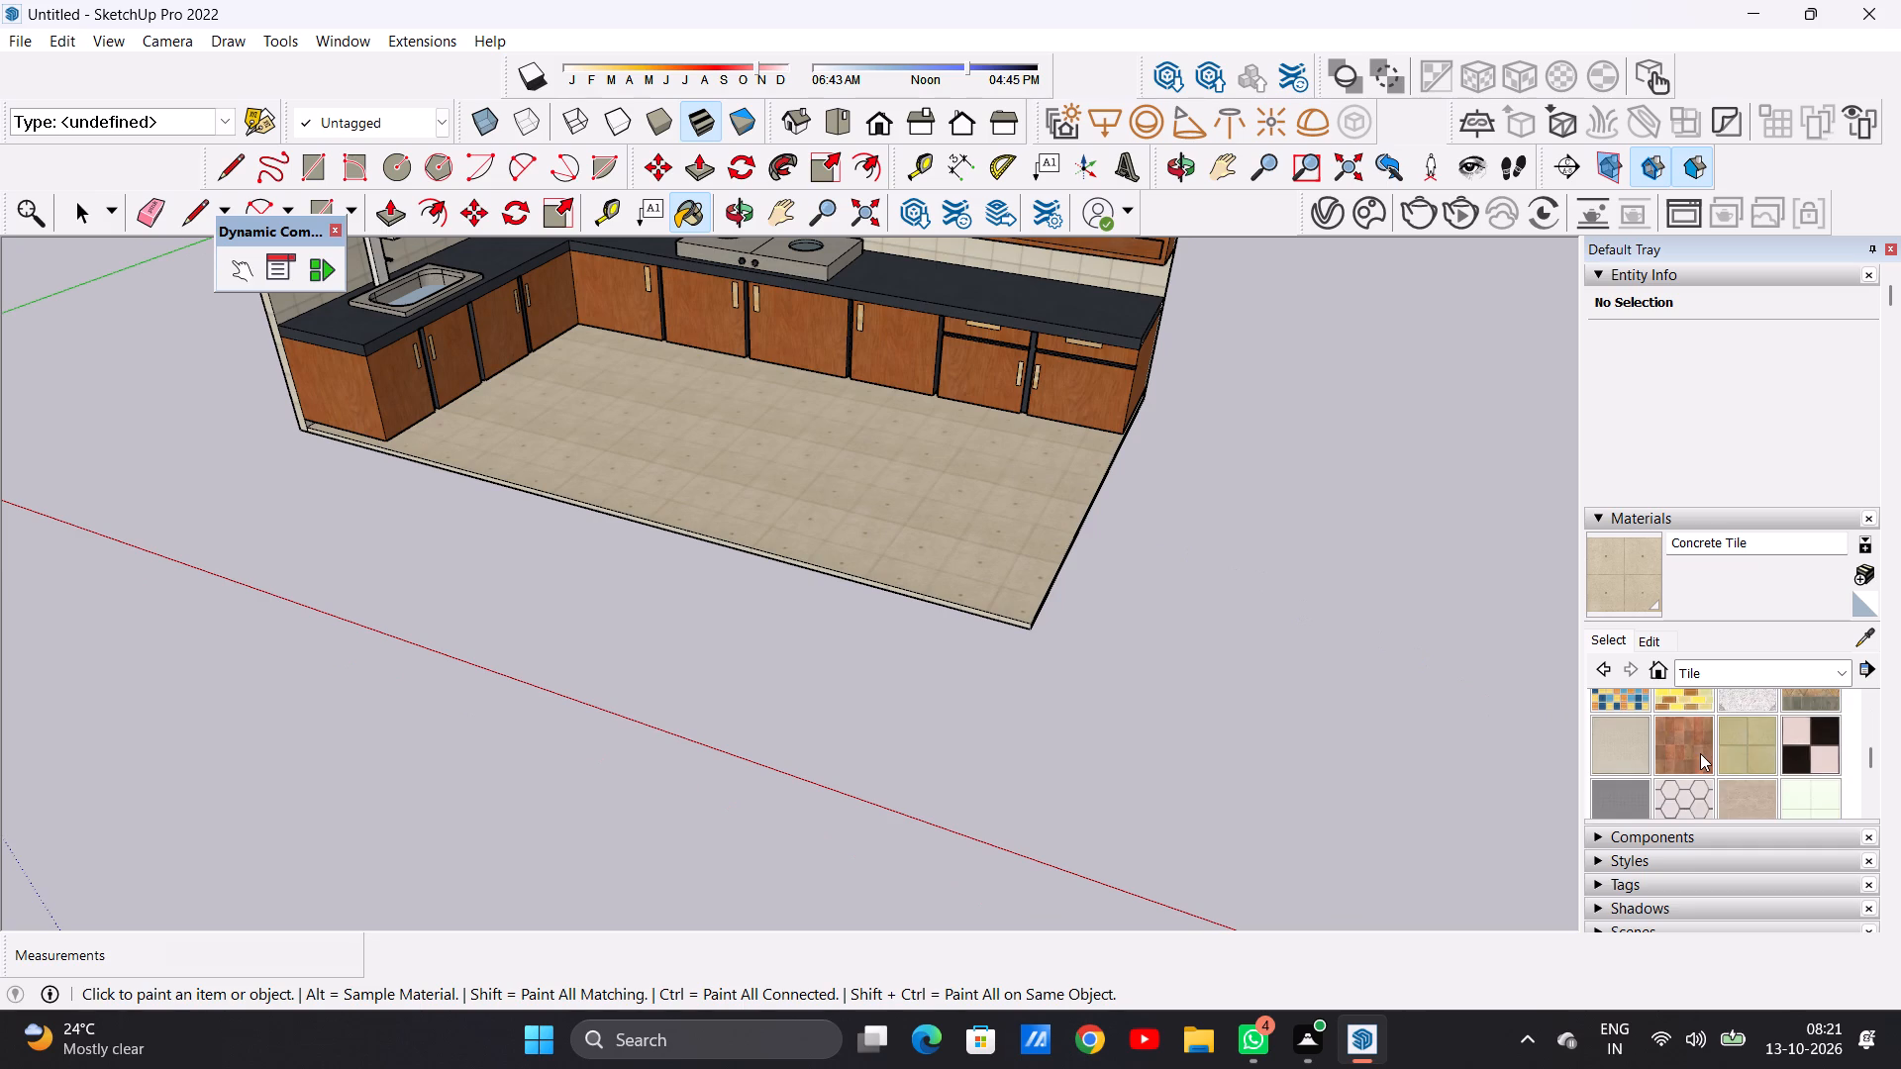
pyautogui.click(1735, 743)
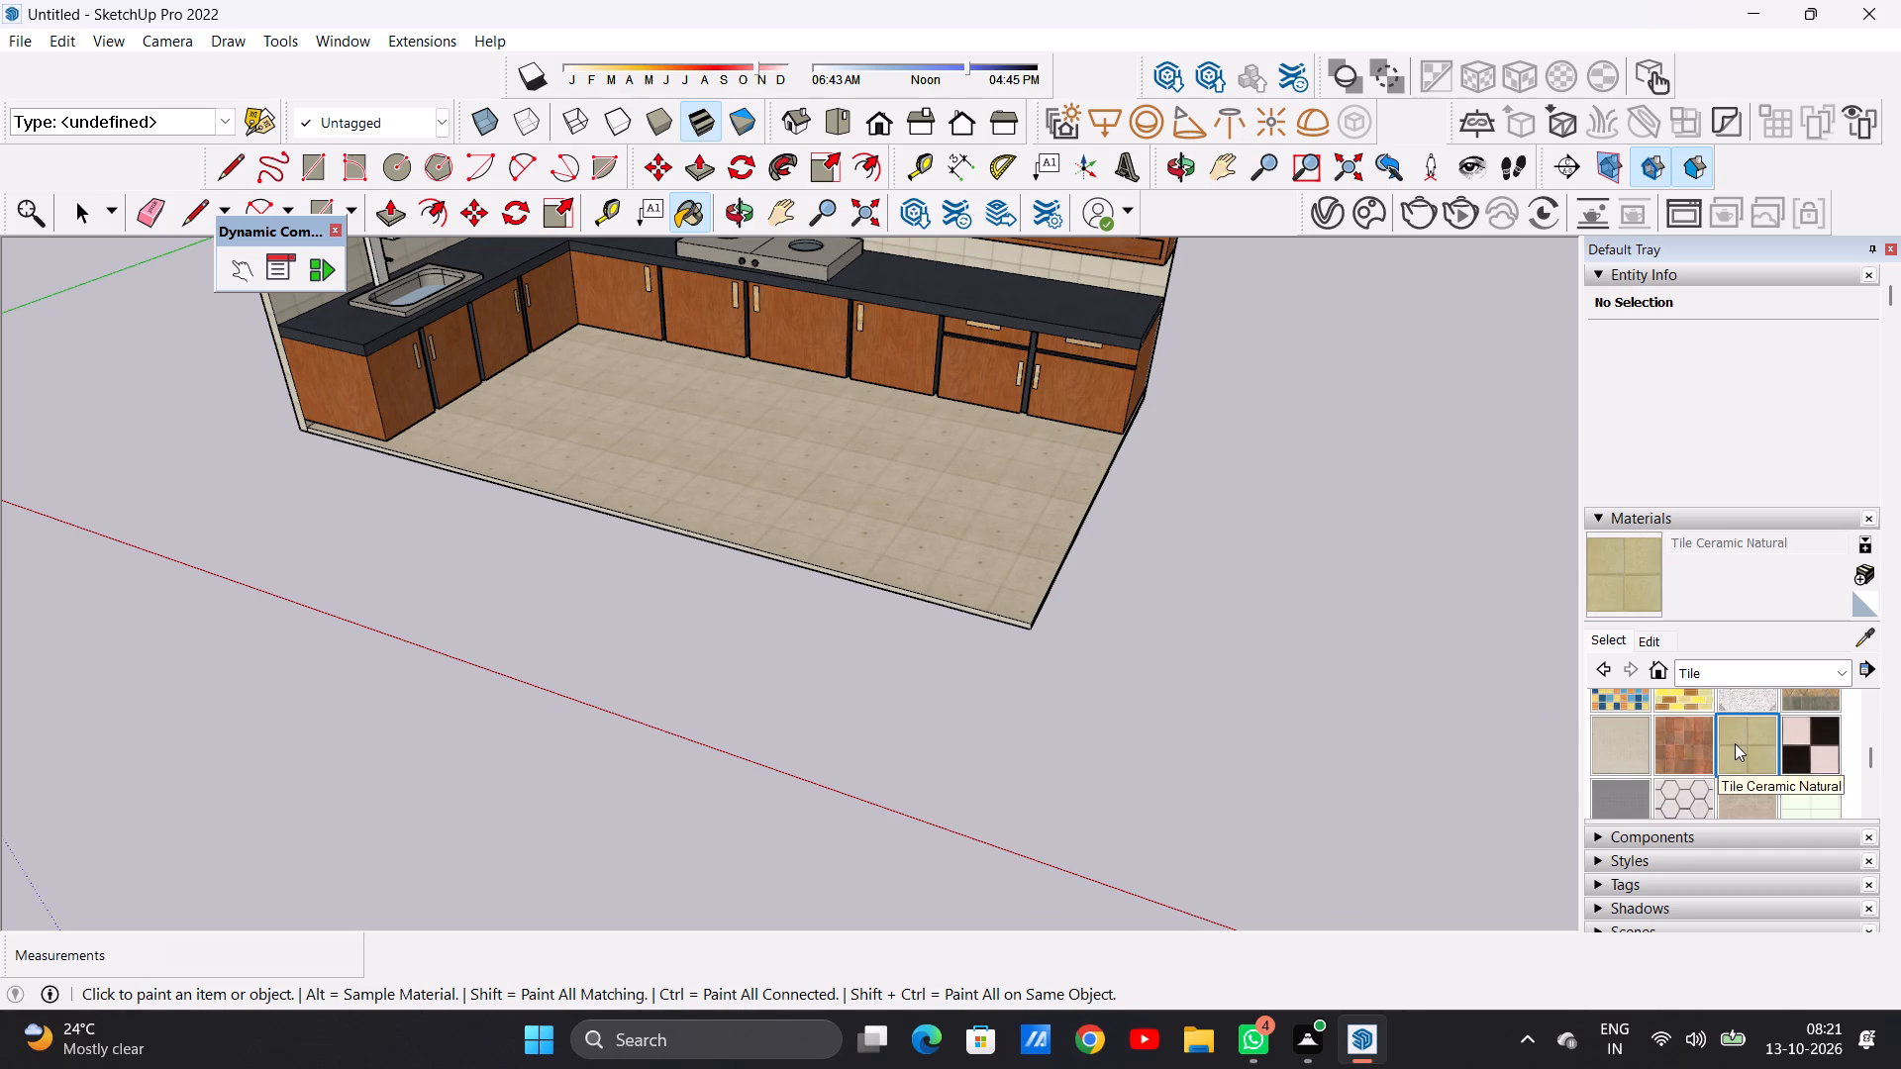
pyautogui.click(976, 581)
pyautogui.scroll(6, 976, 581)
pyautogui.scroll(-1, 976, 581)
pyautogui.scroll(3, 976, 581)
pyautogui.scroll(-1, 976, 581)
pyautogui.scroll(3, 976, 581)
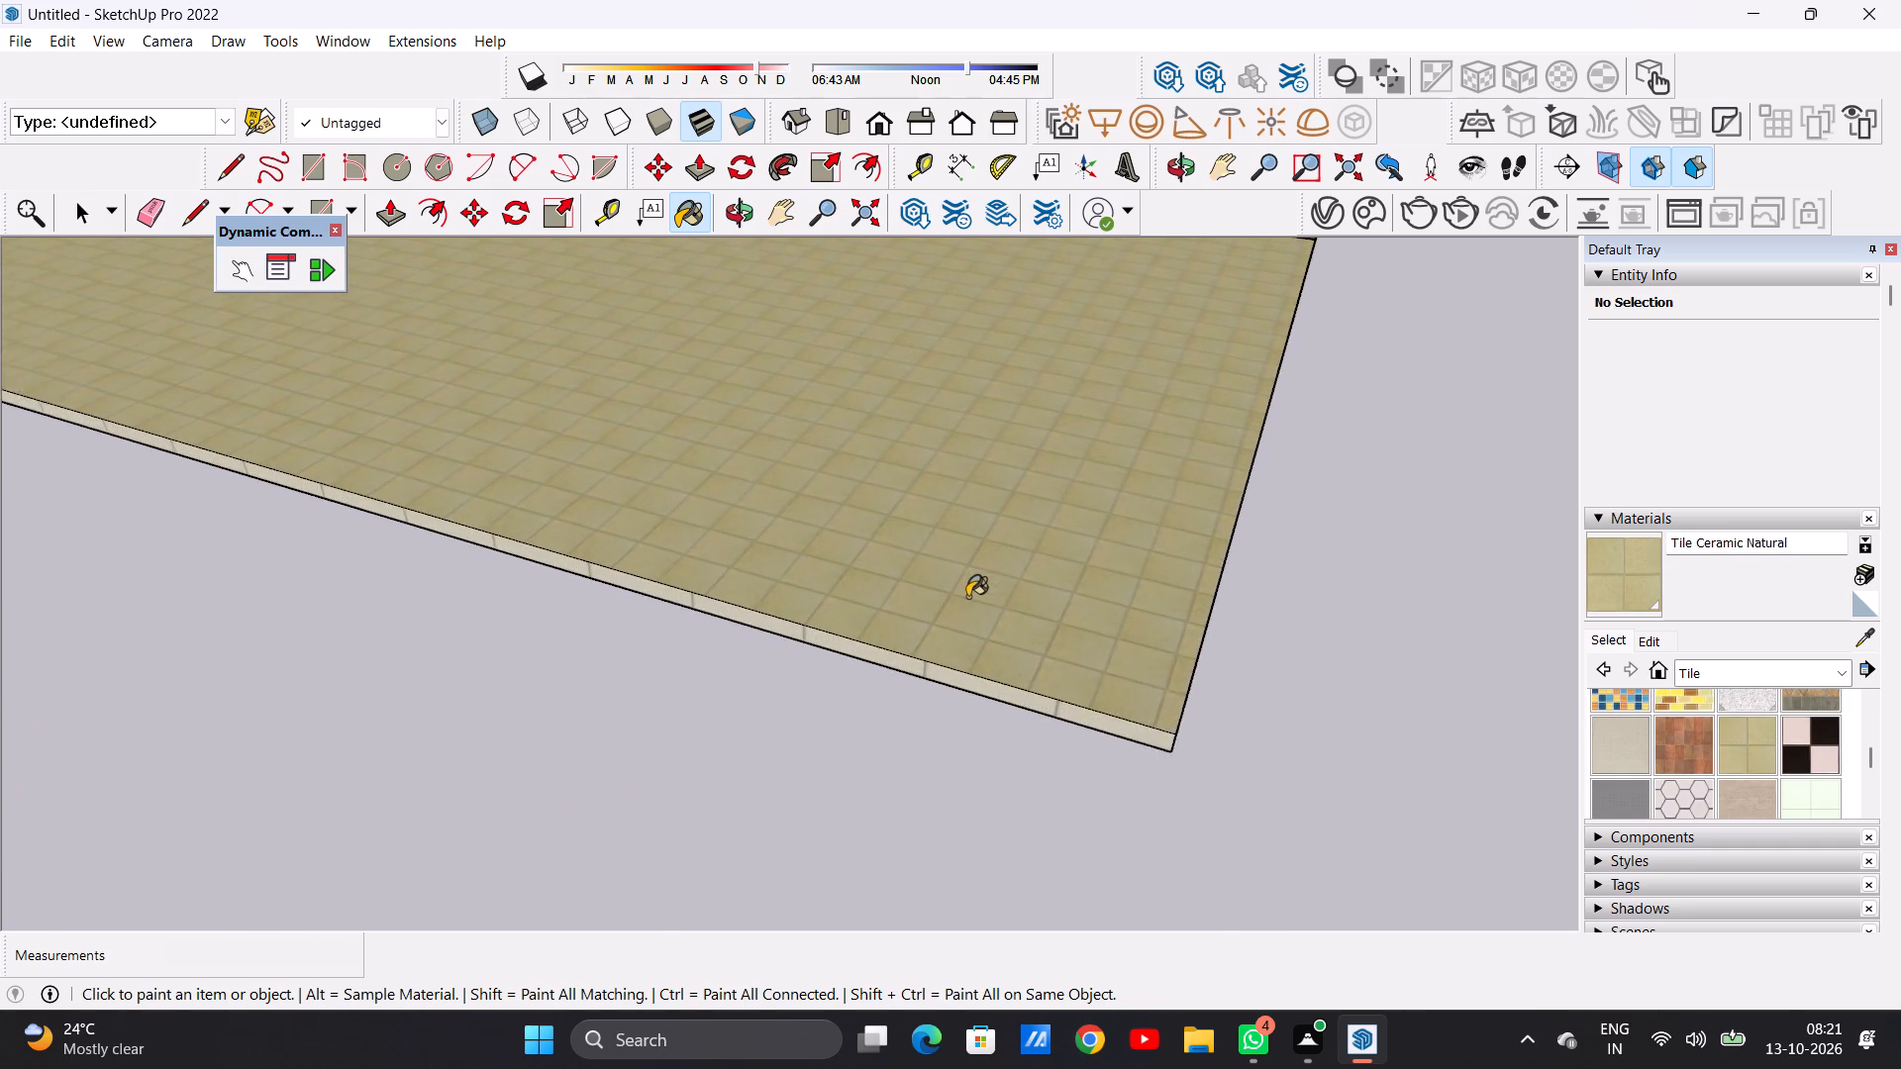
pyautogui.scroll(2, 967, 597)
pyautogui.scroll(-2, 1053, 644)
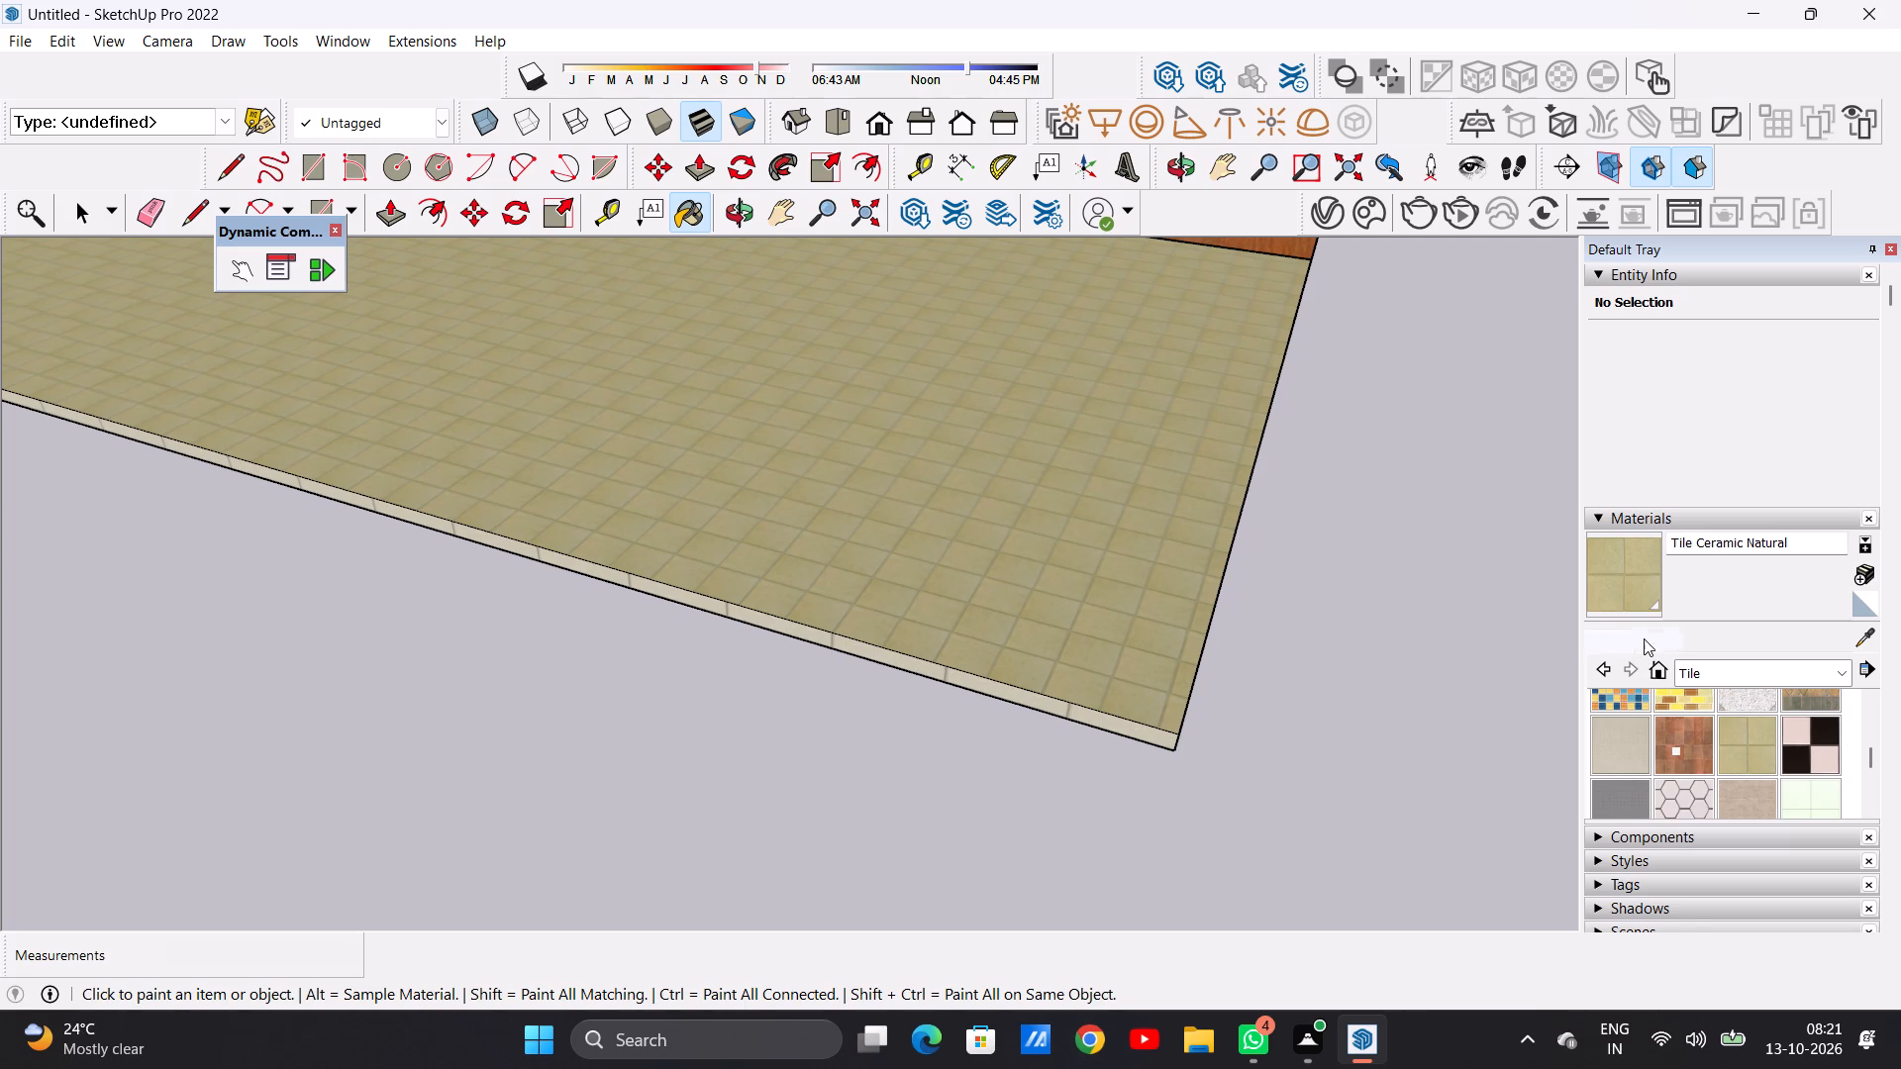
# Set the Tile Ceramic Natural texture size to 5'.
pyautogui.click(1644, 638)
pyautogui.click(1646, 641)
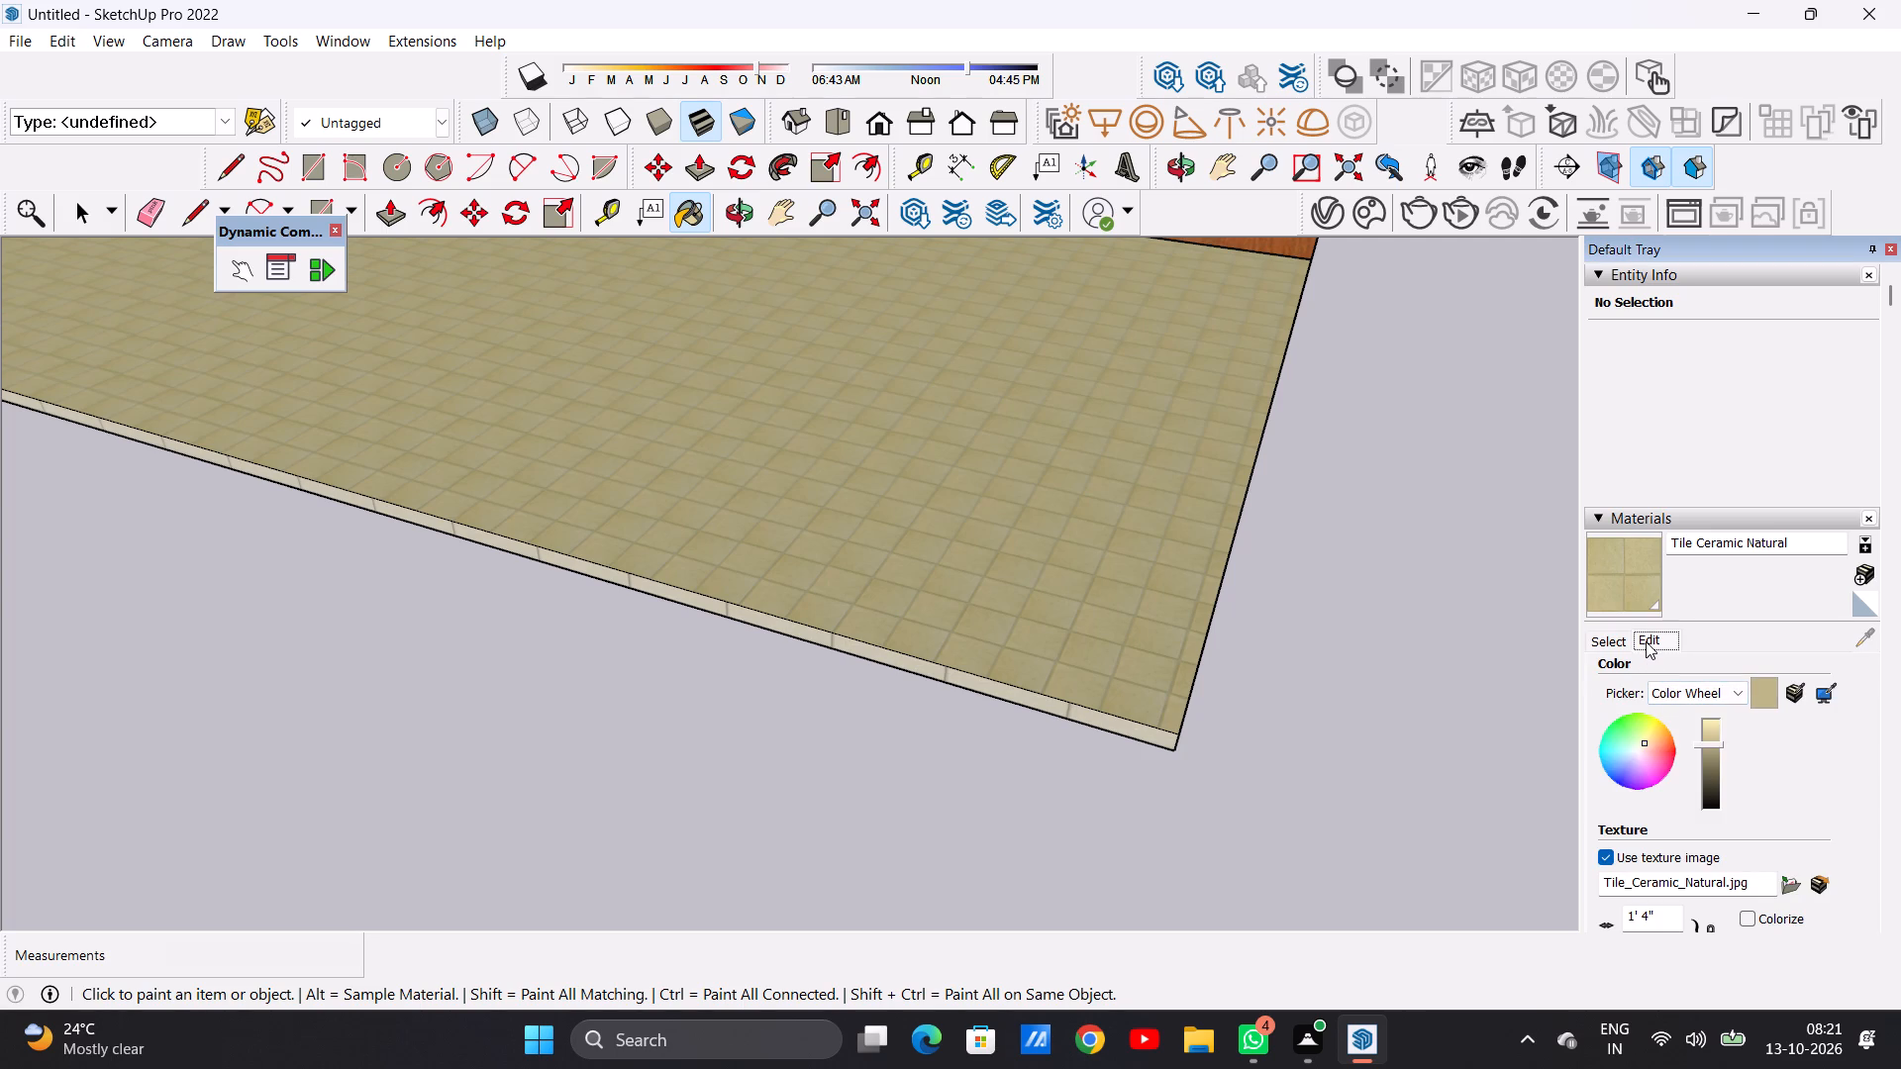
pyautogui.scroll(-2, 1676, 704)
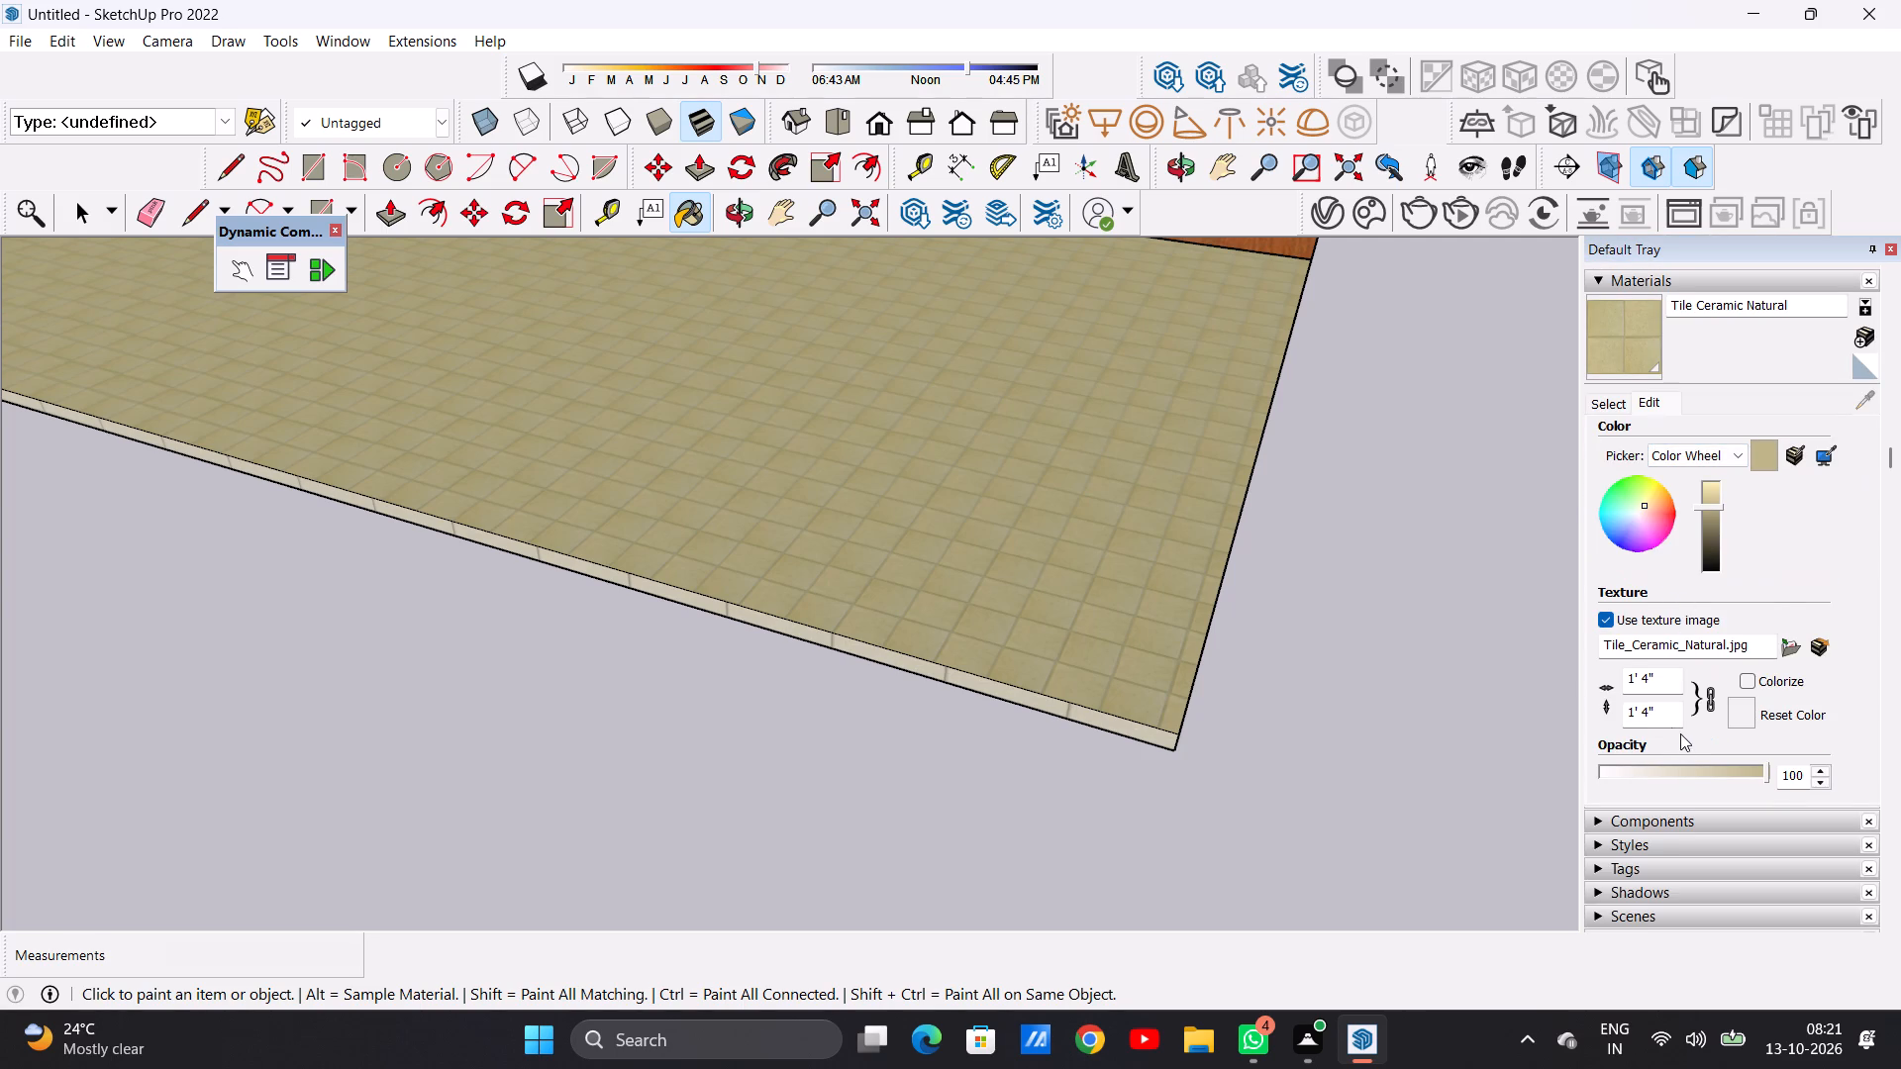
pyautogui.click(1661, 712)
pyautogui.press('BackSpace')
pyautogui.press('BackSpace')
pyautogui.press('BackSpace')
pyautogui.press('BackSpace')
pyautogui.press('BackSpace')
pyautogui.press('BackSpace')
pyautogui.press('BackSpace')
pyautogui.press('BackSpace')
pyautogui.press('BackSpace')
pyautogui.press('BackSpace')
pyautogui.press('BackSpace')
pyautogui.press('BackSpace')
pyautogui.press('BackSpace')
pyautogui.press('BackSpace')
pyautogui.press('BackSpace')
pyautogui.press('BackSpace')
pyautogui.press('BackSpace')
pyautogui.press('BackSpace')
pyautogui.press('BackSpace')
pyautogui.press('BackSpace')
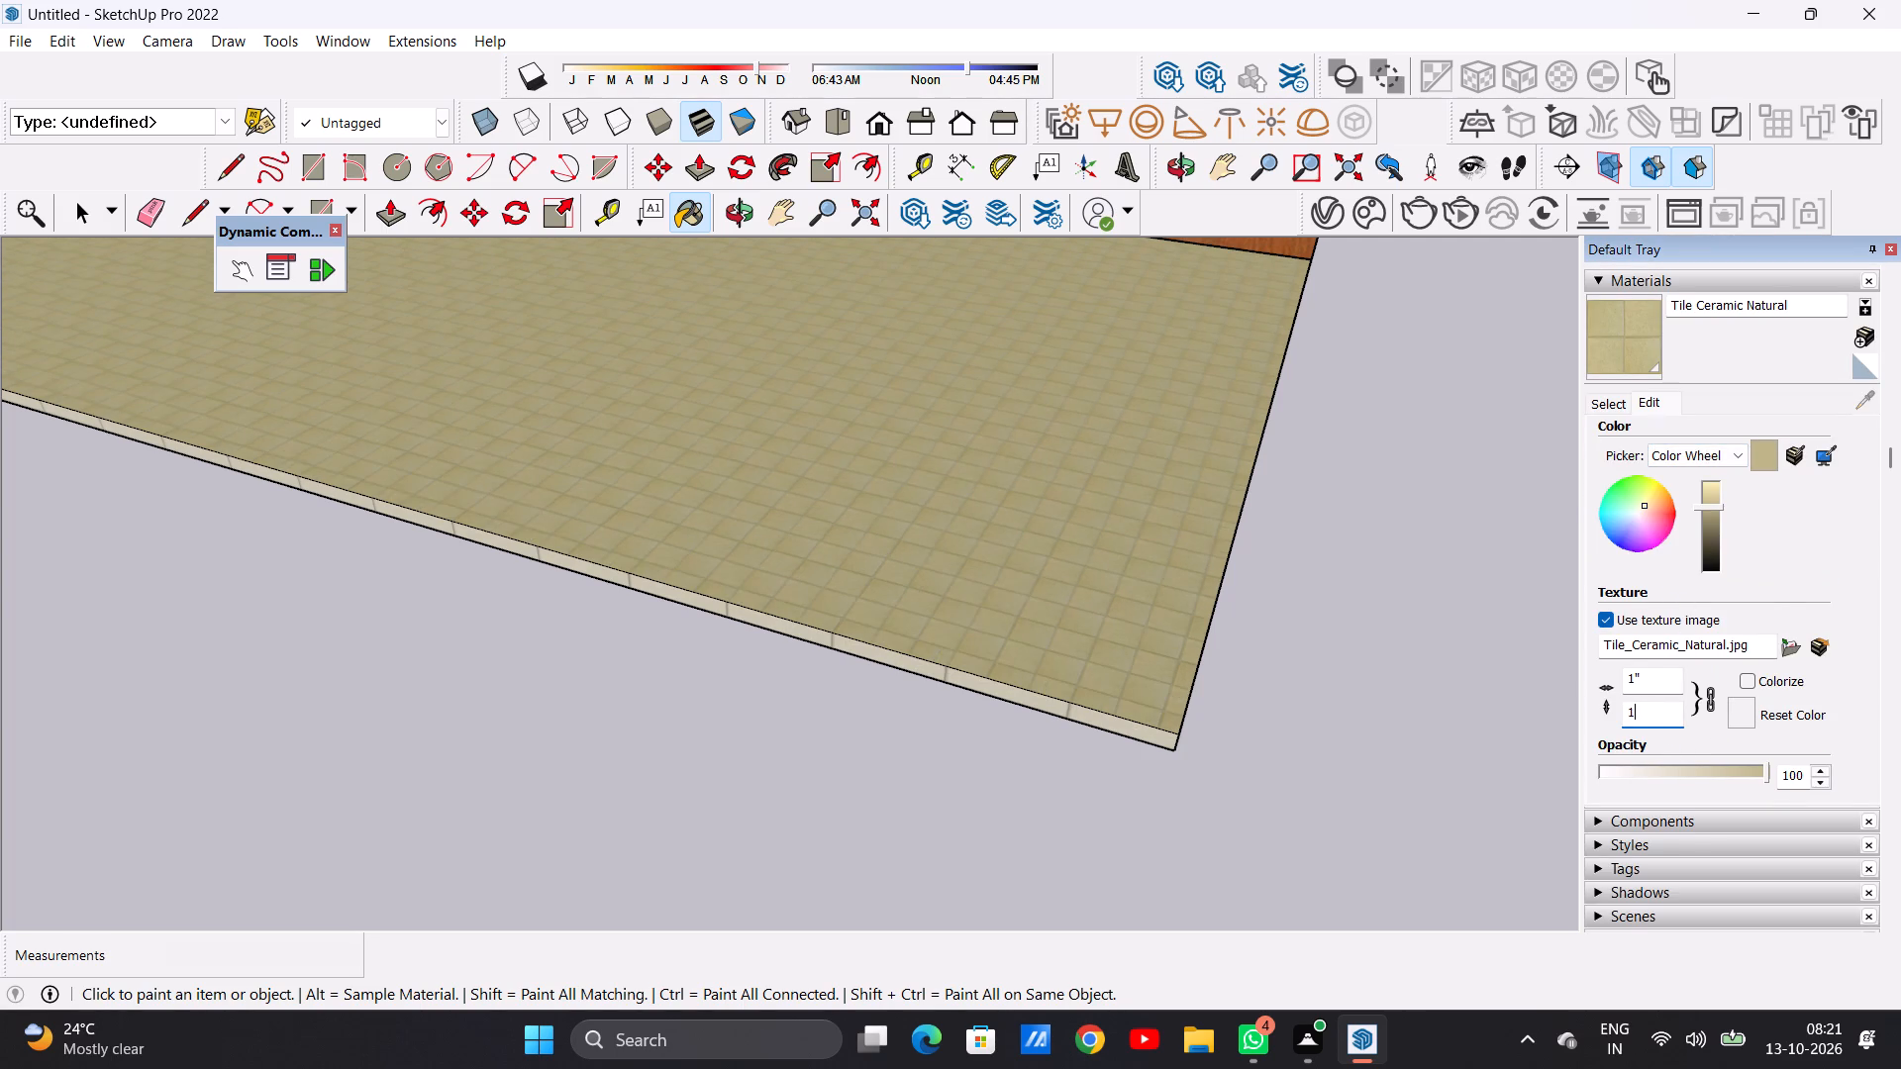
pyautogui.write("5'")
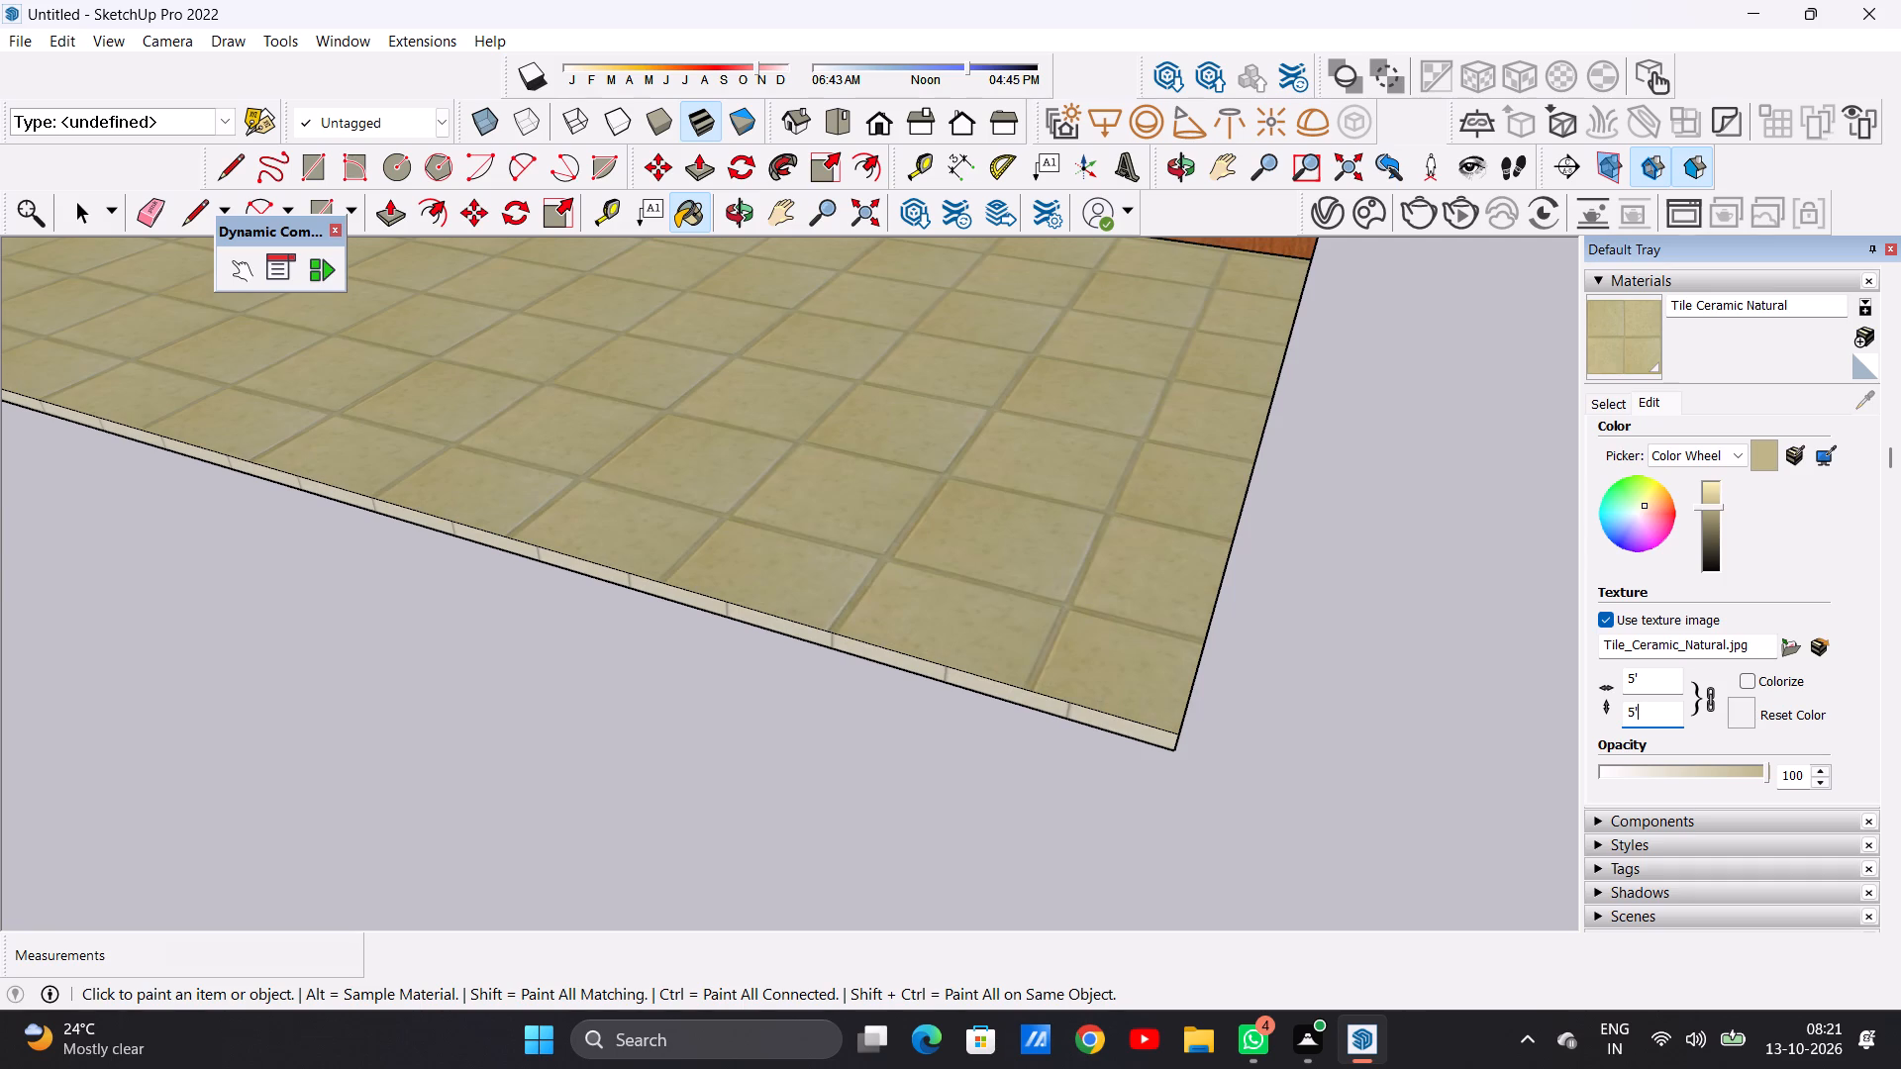
# Set the Tile Ceramic Natural texture size to 6'.
pyautogui.press('BackSpace')
pyautogui.press('BackSpace')
pyautogui.write("6'")
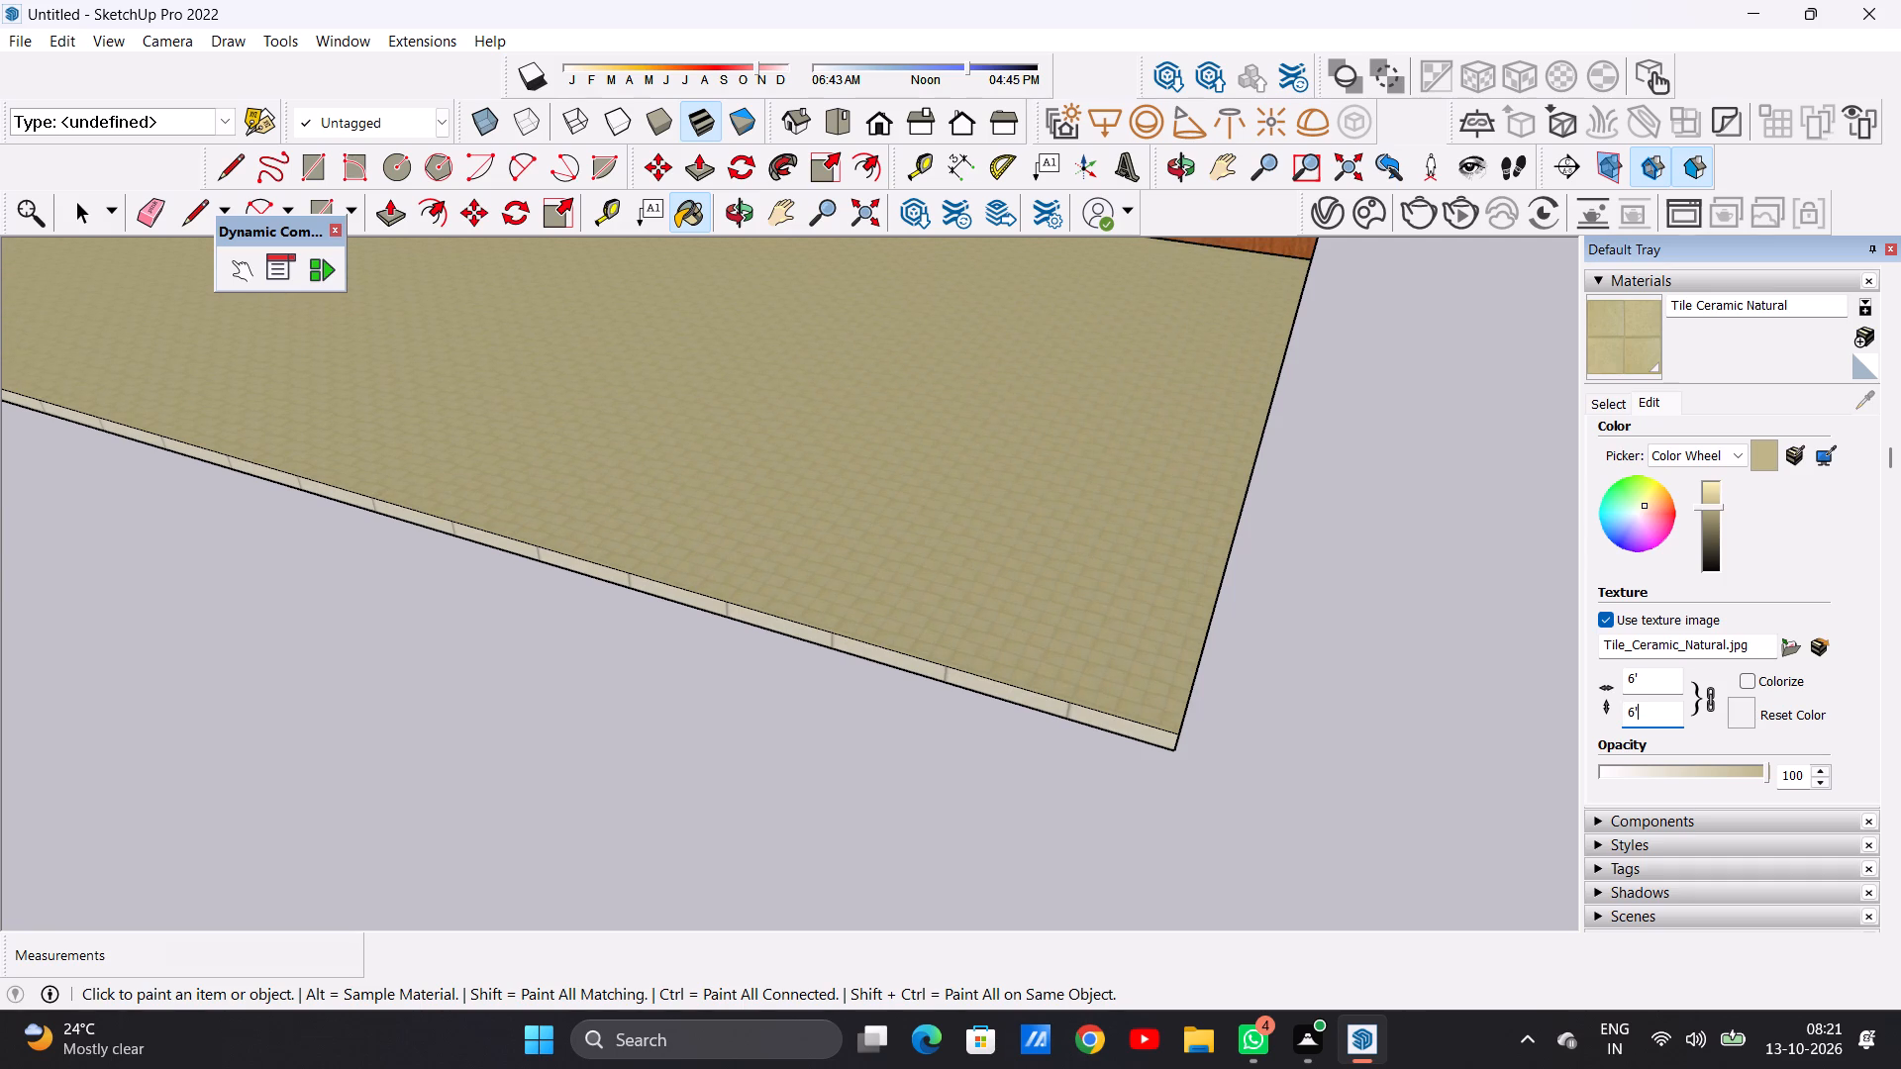
pyautogui.press('Return')
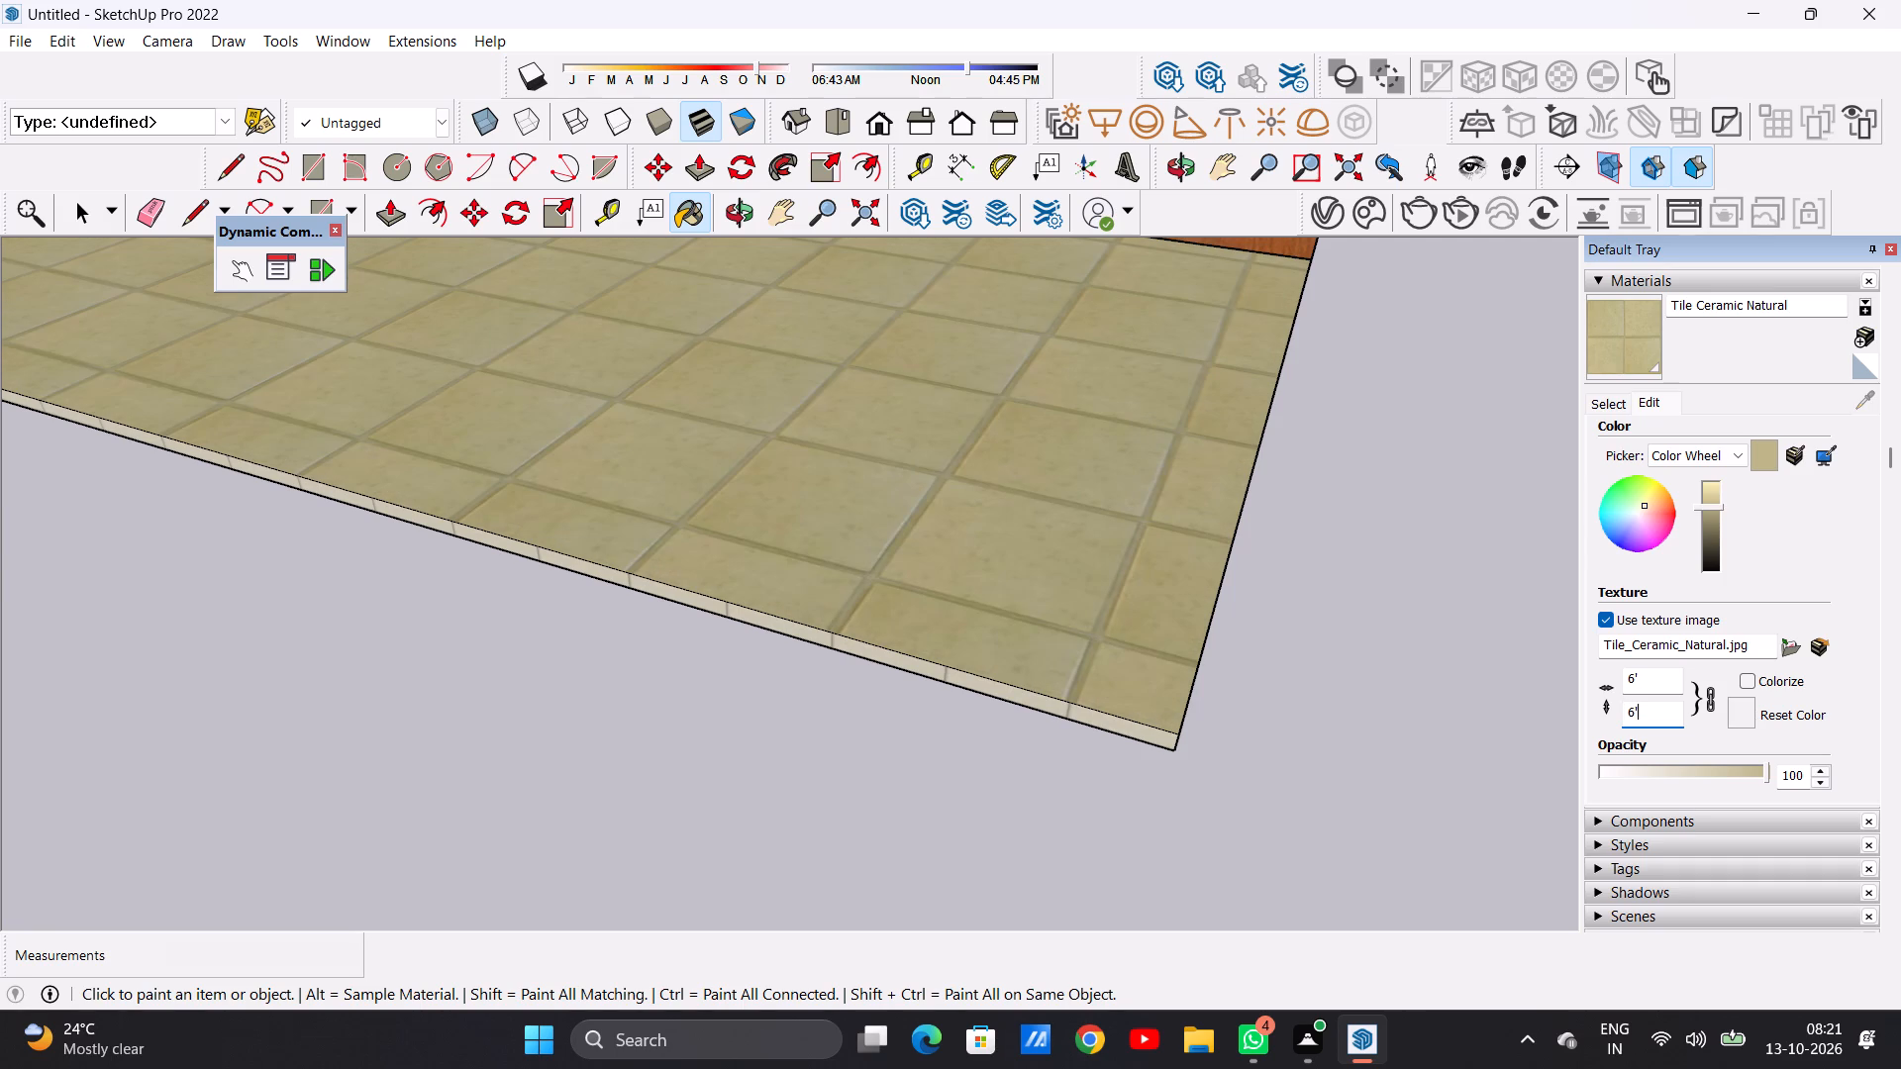
# Examine the resized floor tiles together with the cabinets, sink corner and whole kitchen.
pyautogui.scroll(-13, 1002, 657)
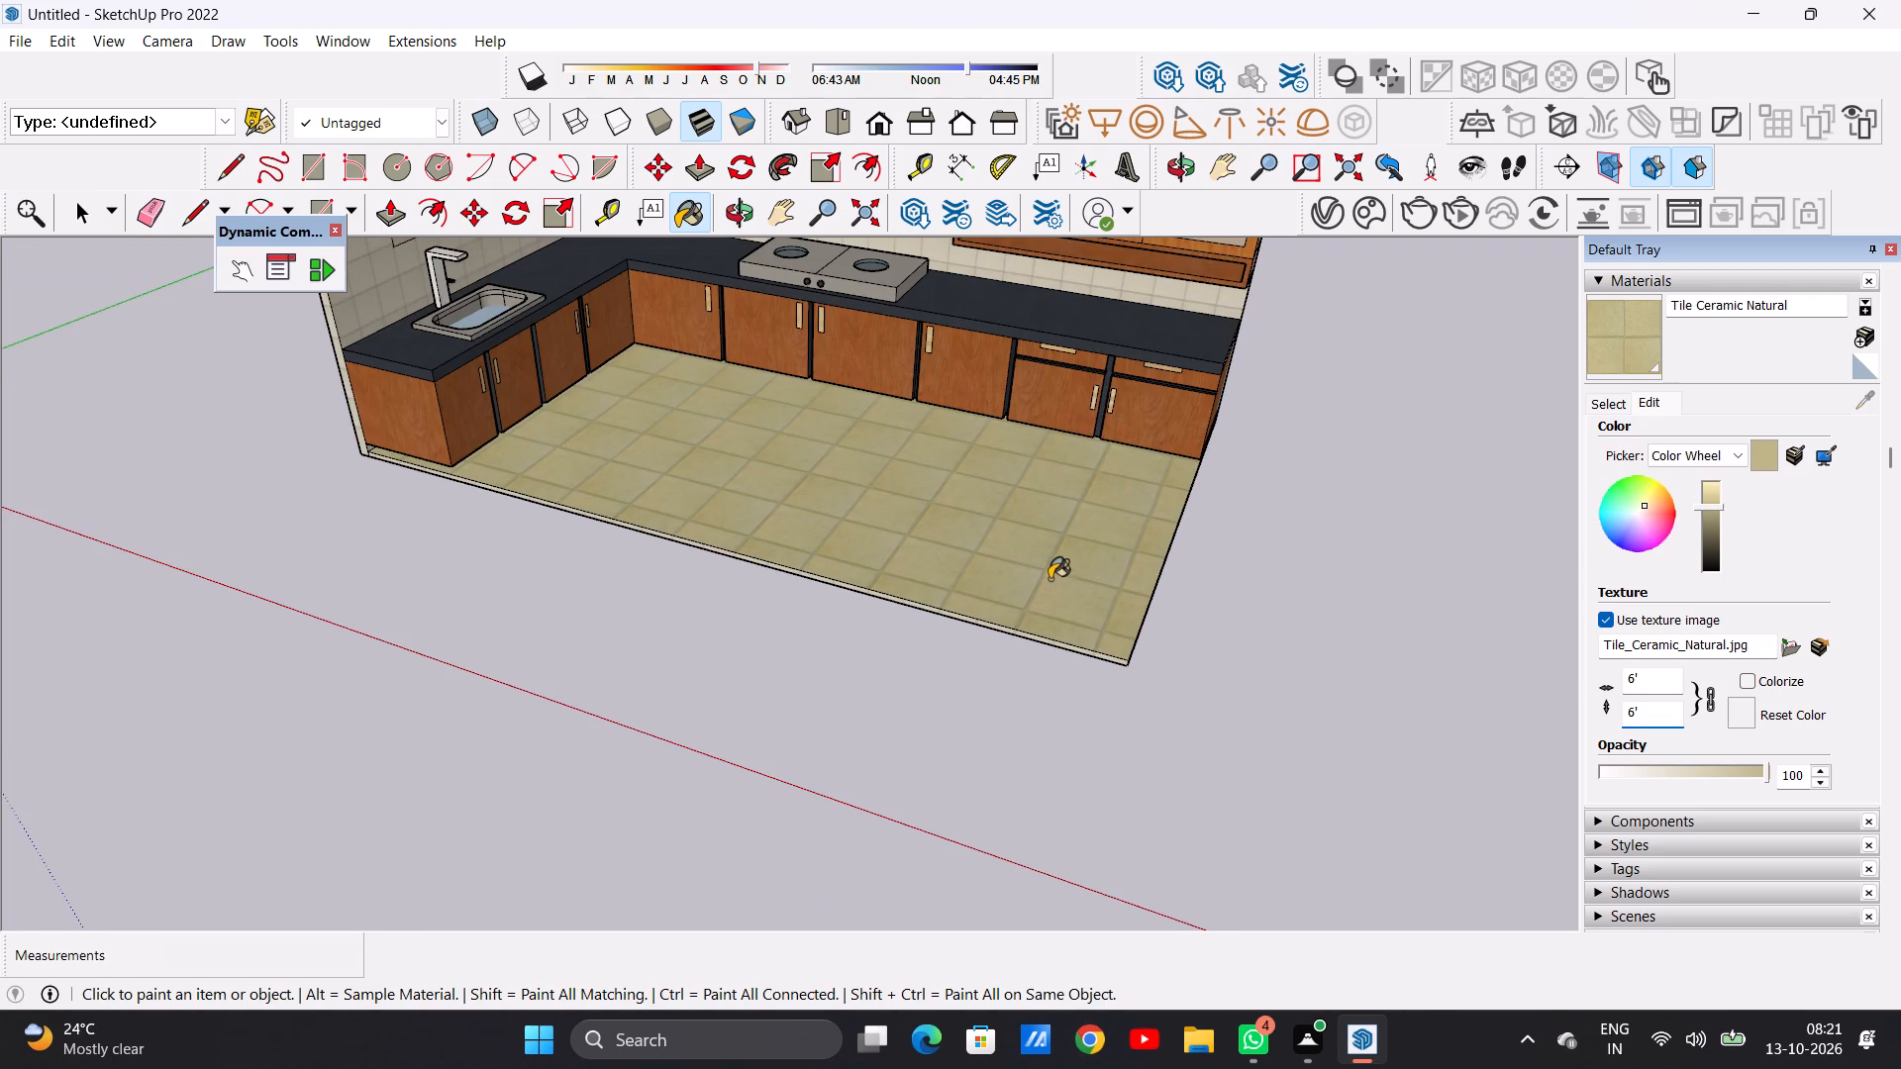
pyautogui.press('space')
pyautogui.scroll(-10, 930, 564)
pyautogui.moveTo(869, 557); pyautogui.dragTo(863, 419, button='middle')
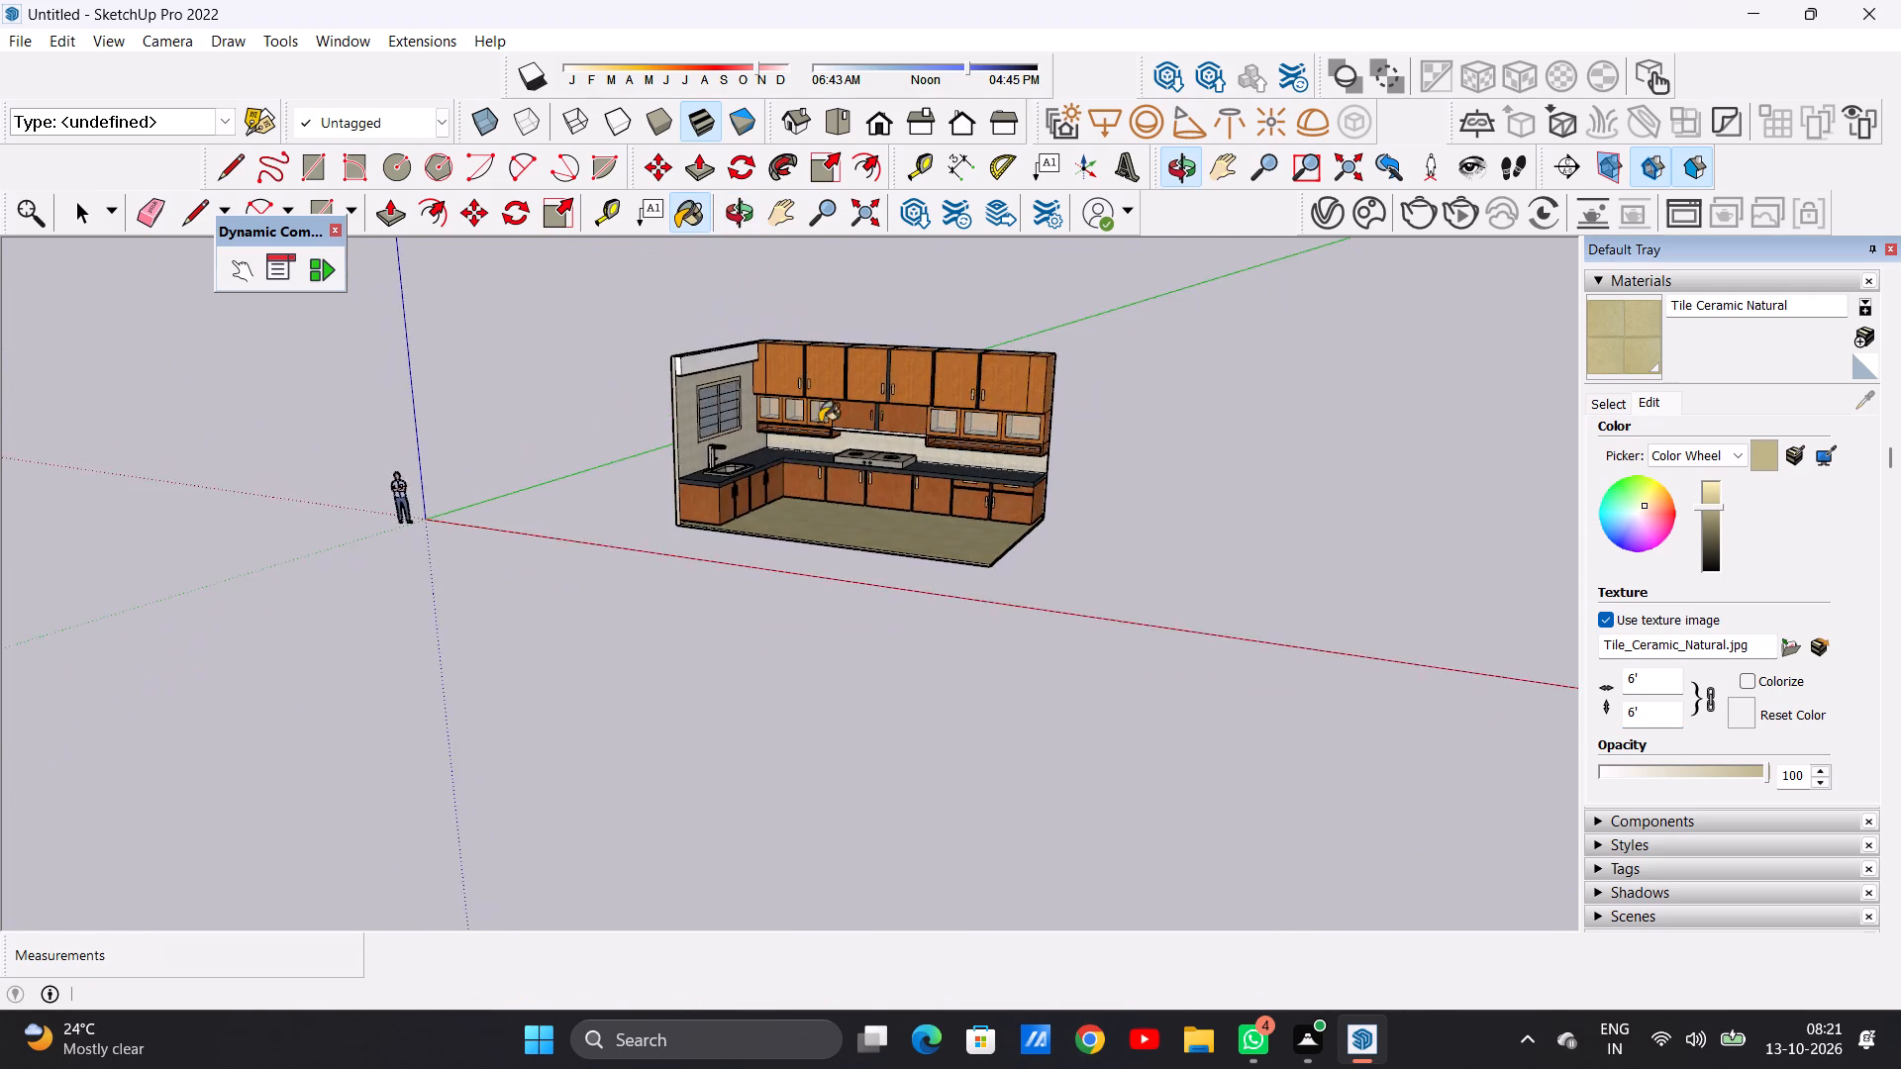
pyautogui.scroll(8, 692, 441)
pyautogui.scroll(-1, 692, 441)
pyautogui.scroll(10, 692, 441)
pyautogui.moveTo(1046, 503); pyautogui.dragTo(938, 445, button='middle')
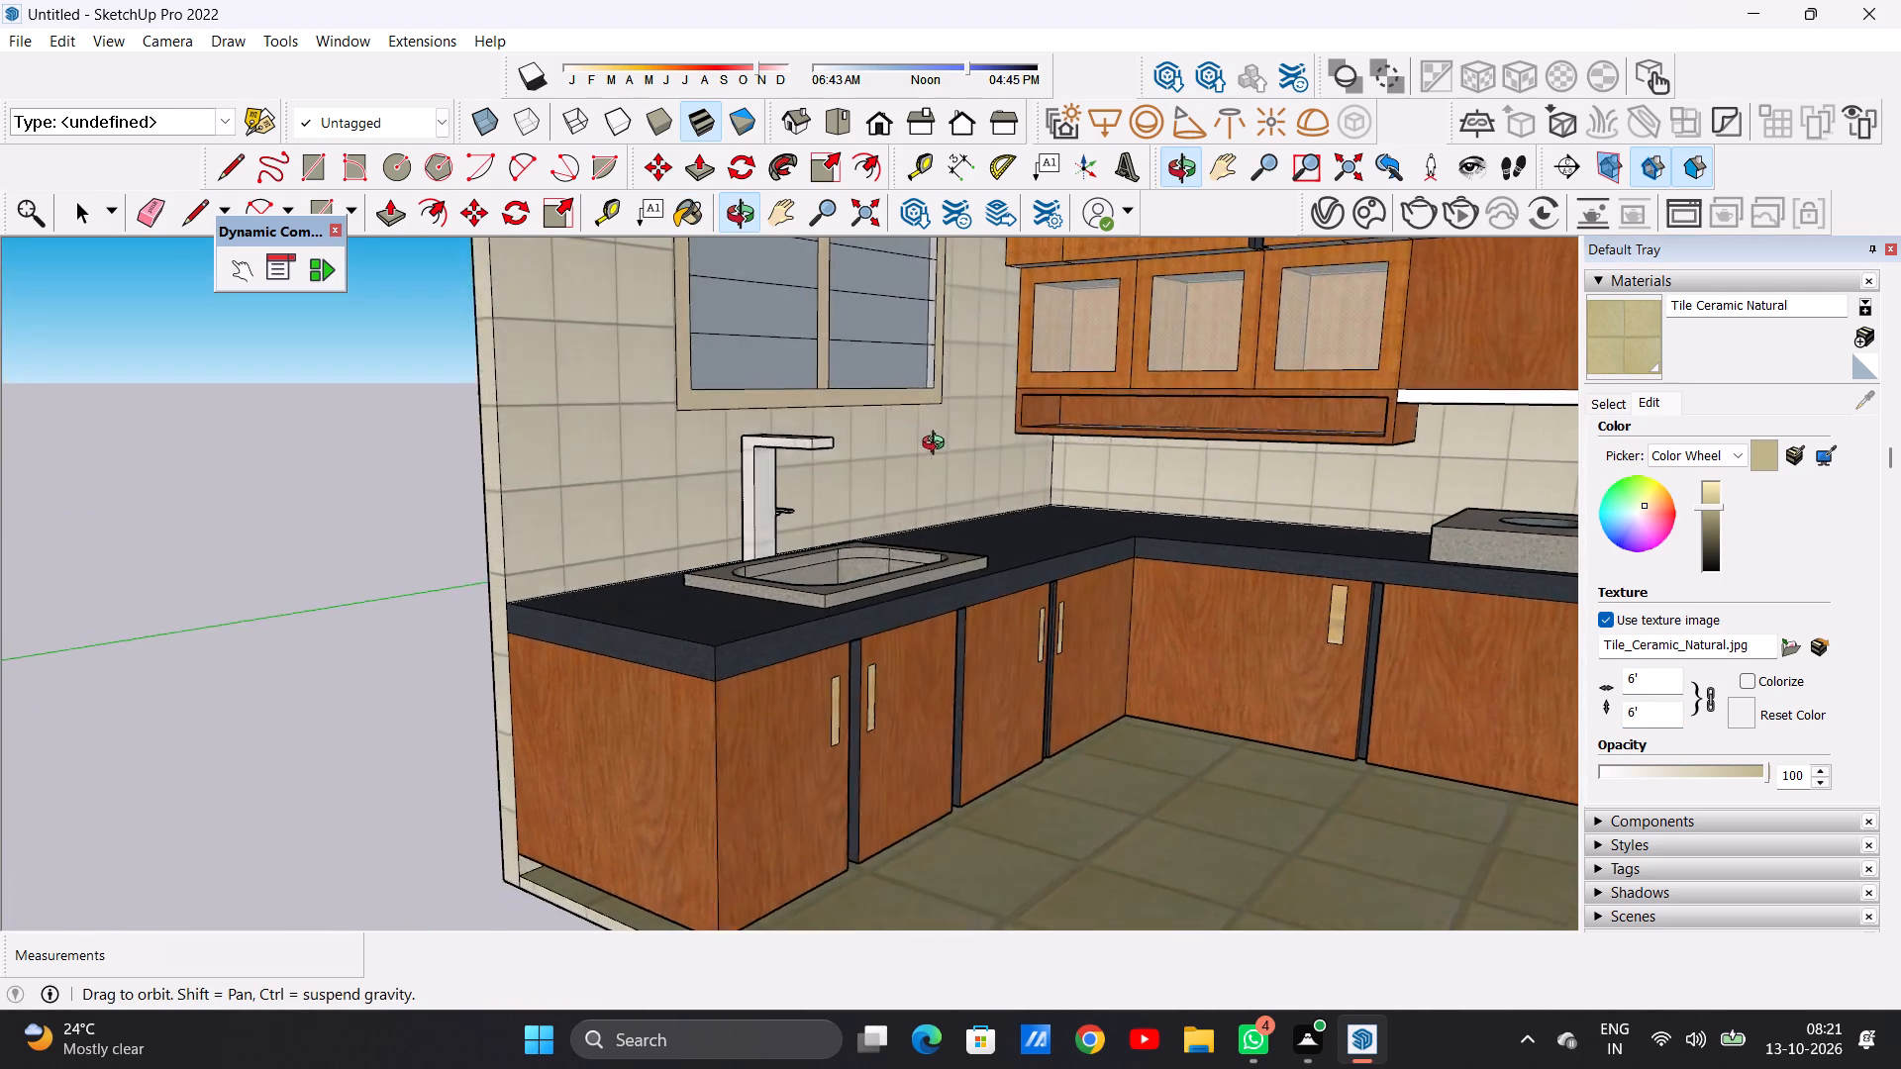
pyautogui.moveTo(938, 445); pyautogui.dragTo(1103, 503, button='middle')
pyautogui.scroll(-9, 821, 475)
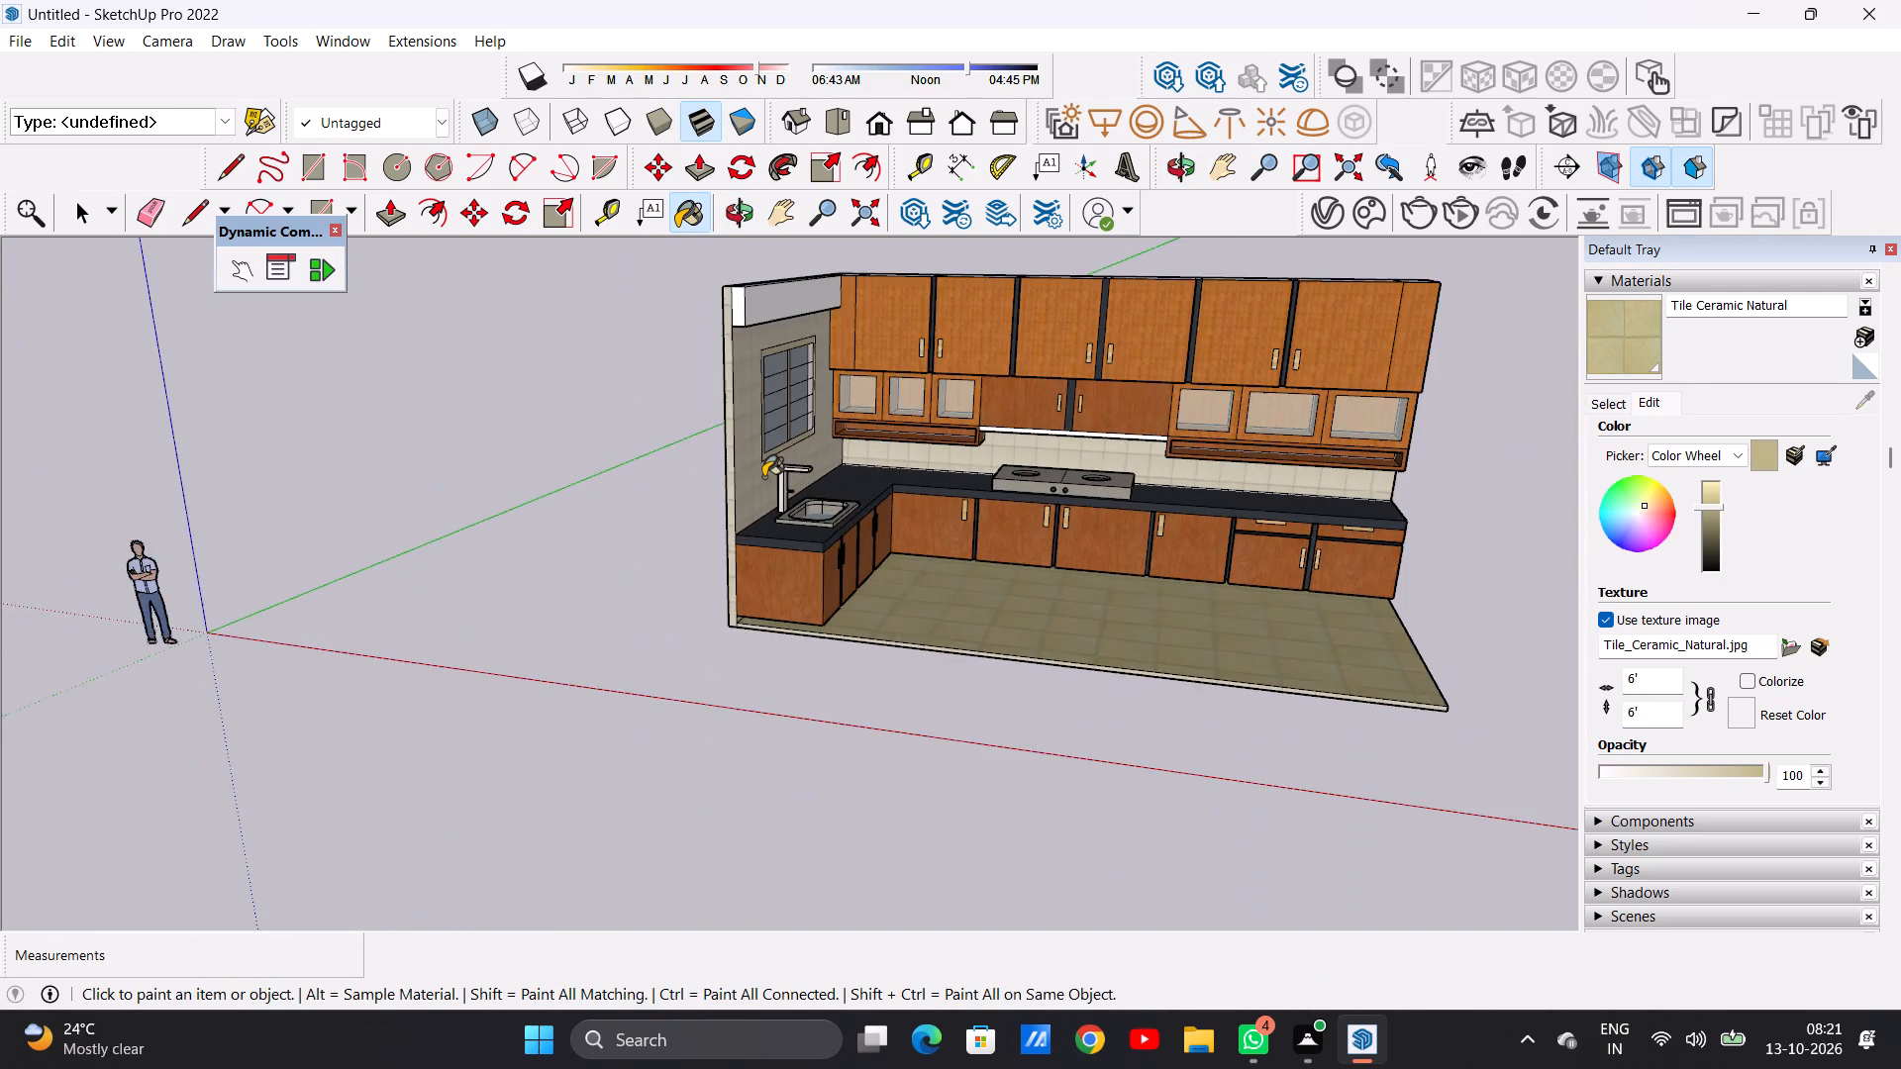
pyautogui.scroll(-4, 763, 477)
pyautogui.scroll(7, 1090, 545)
# Erase the seam line on the upper cabinets' underside above the glass door nearest the window wall.
pyautogui.moveTo(1003, 634); pyautogui.dragTo(1027, 366, button='middle')
pyautogui.scroll(6, 737, 450)
pyautogui.scroll(1, 699, 563)
pyautogui.scroll(-3, 709, 608)
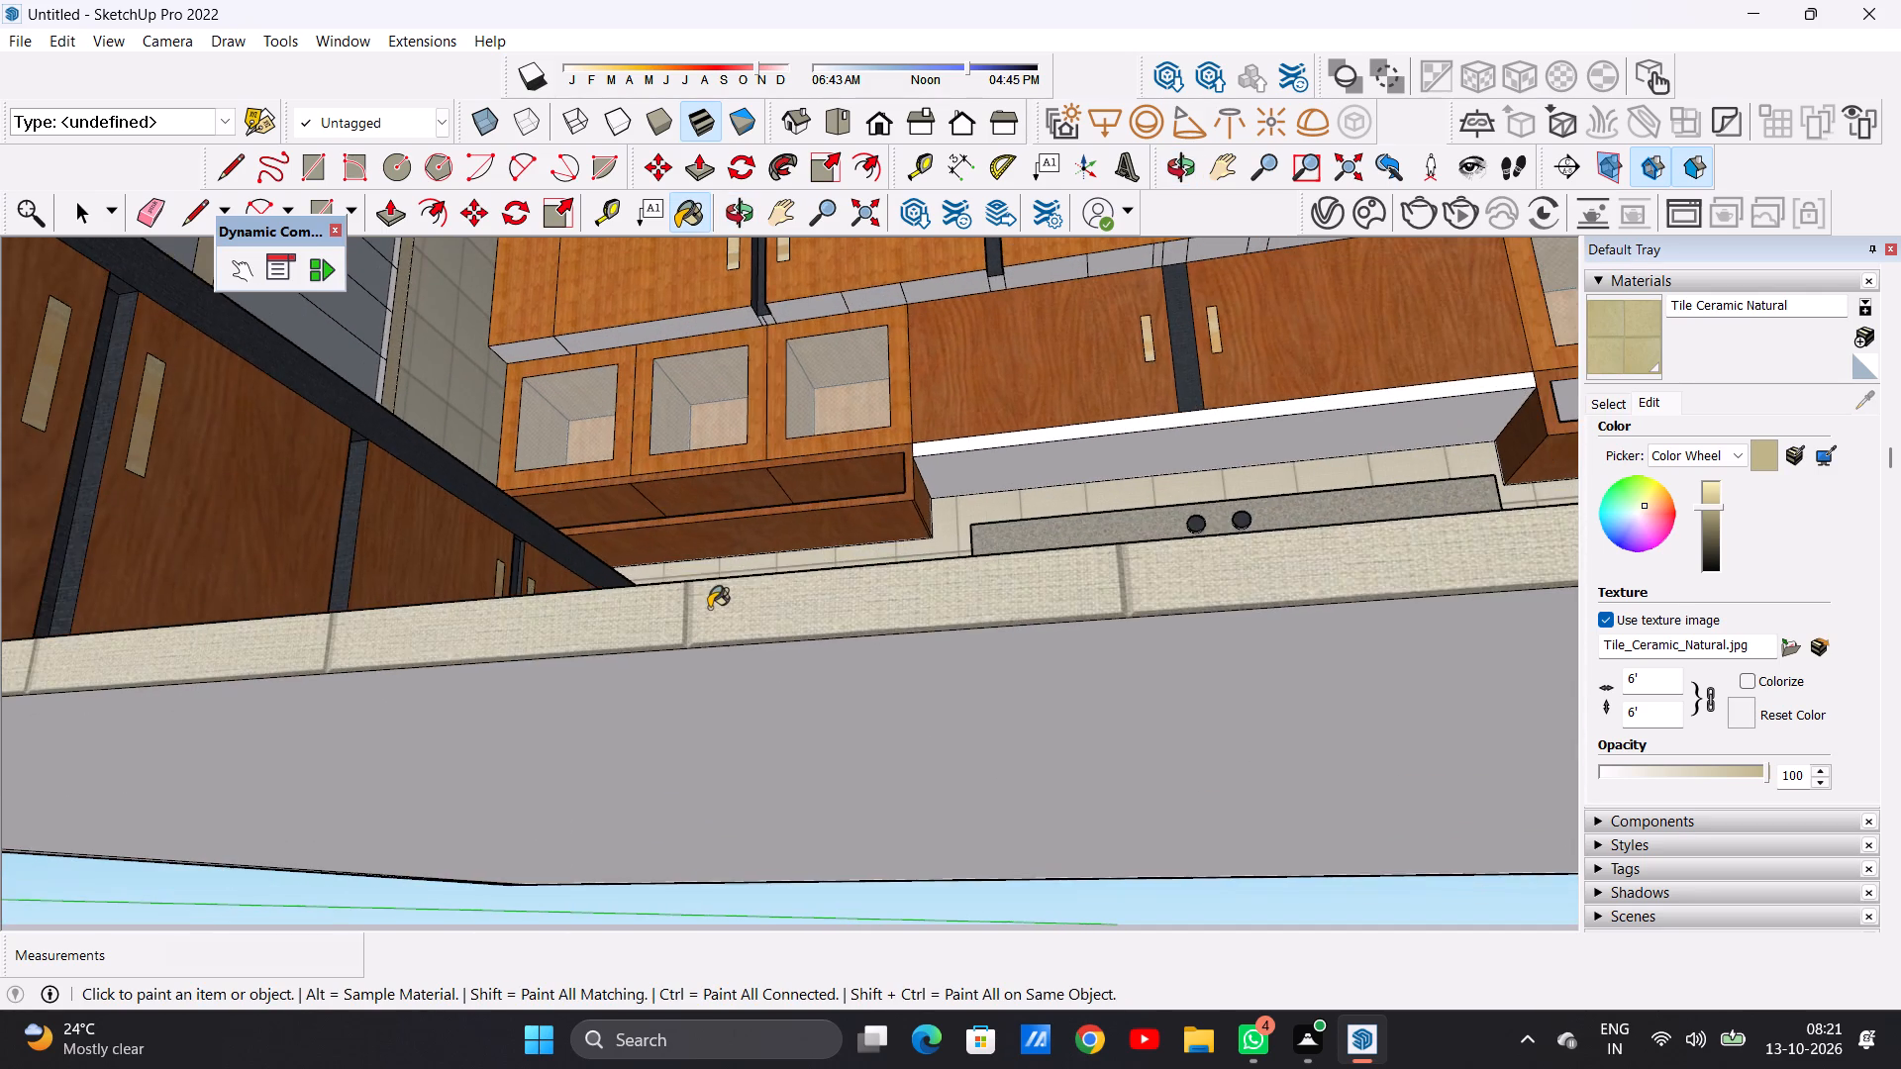
pyautogui.scroll(-7, 709, 608)
pyautogui.scroll(2, 582, 397)
pyautogui.scroll(-2, 582, 397)
pyautogui.scroll(1, 582, 397)
pyautogui.scroll(-1, 582, 397)
pyautogui.scroll(14, 582, 397)
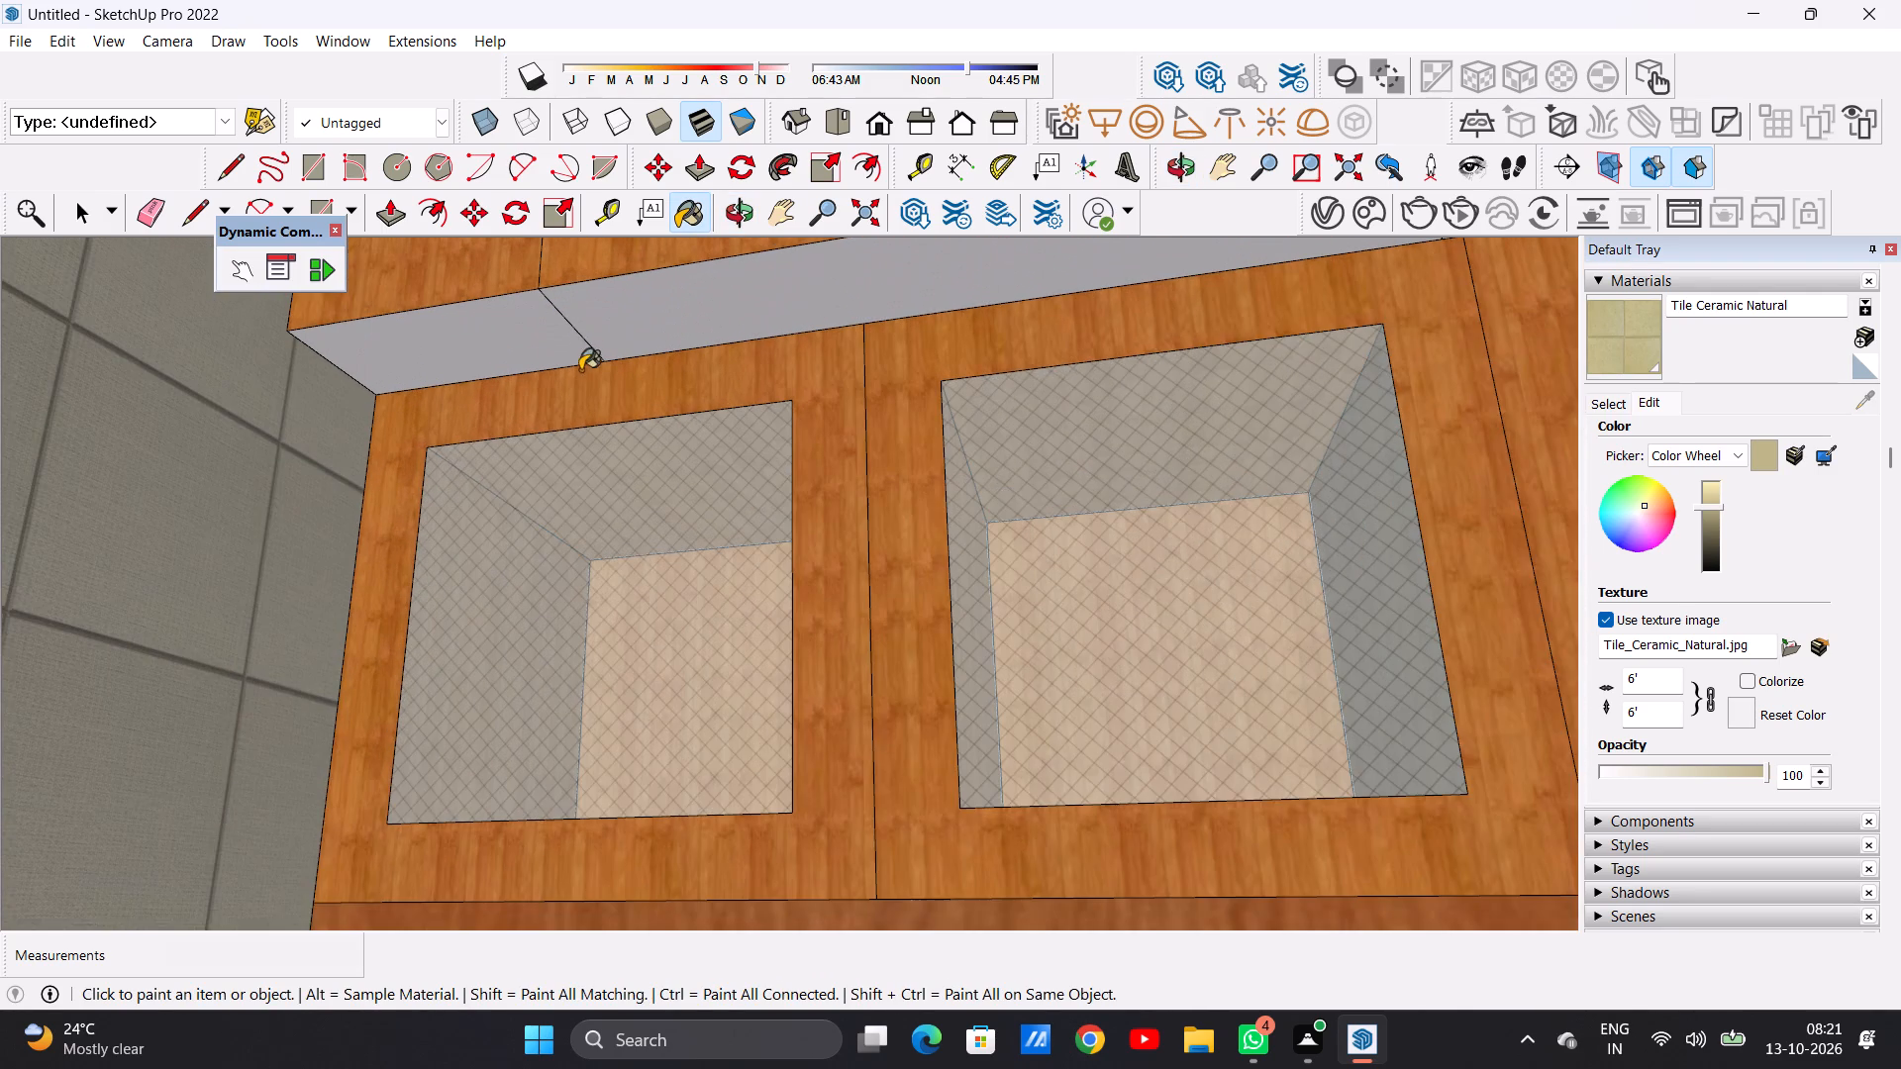
pyautogui.press('space')
pyautogui.write('E')
pyautogui.scroll(4, 572, 352)
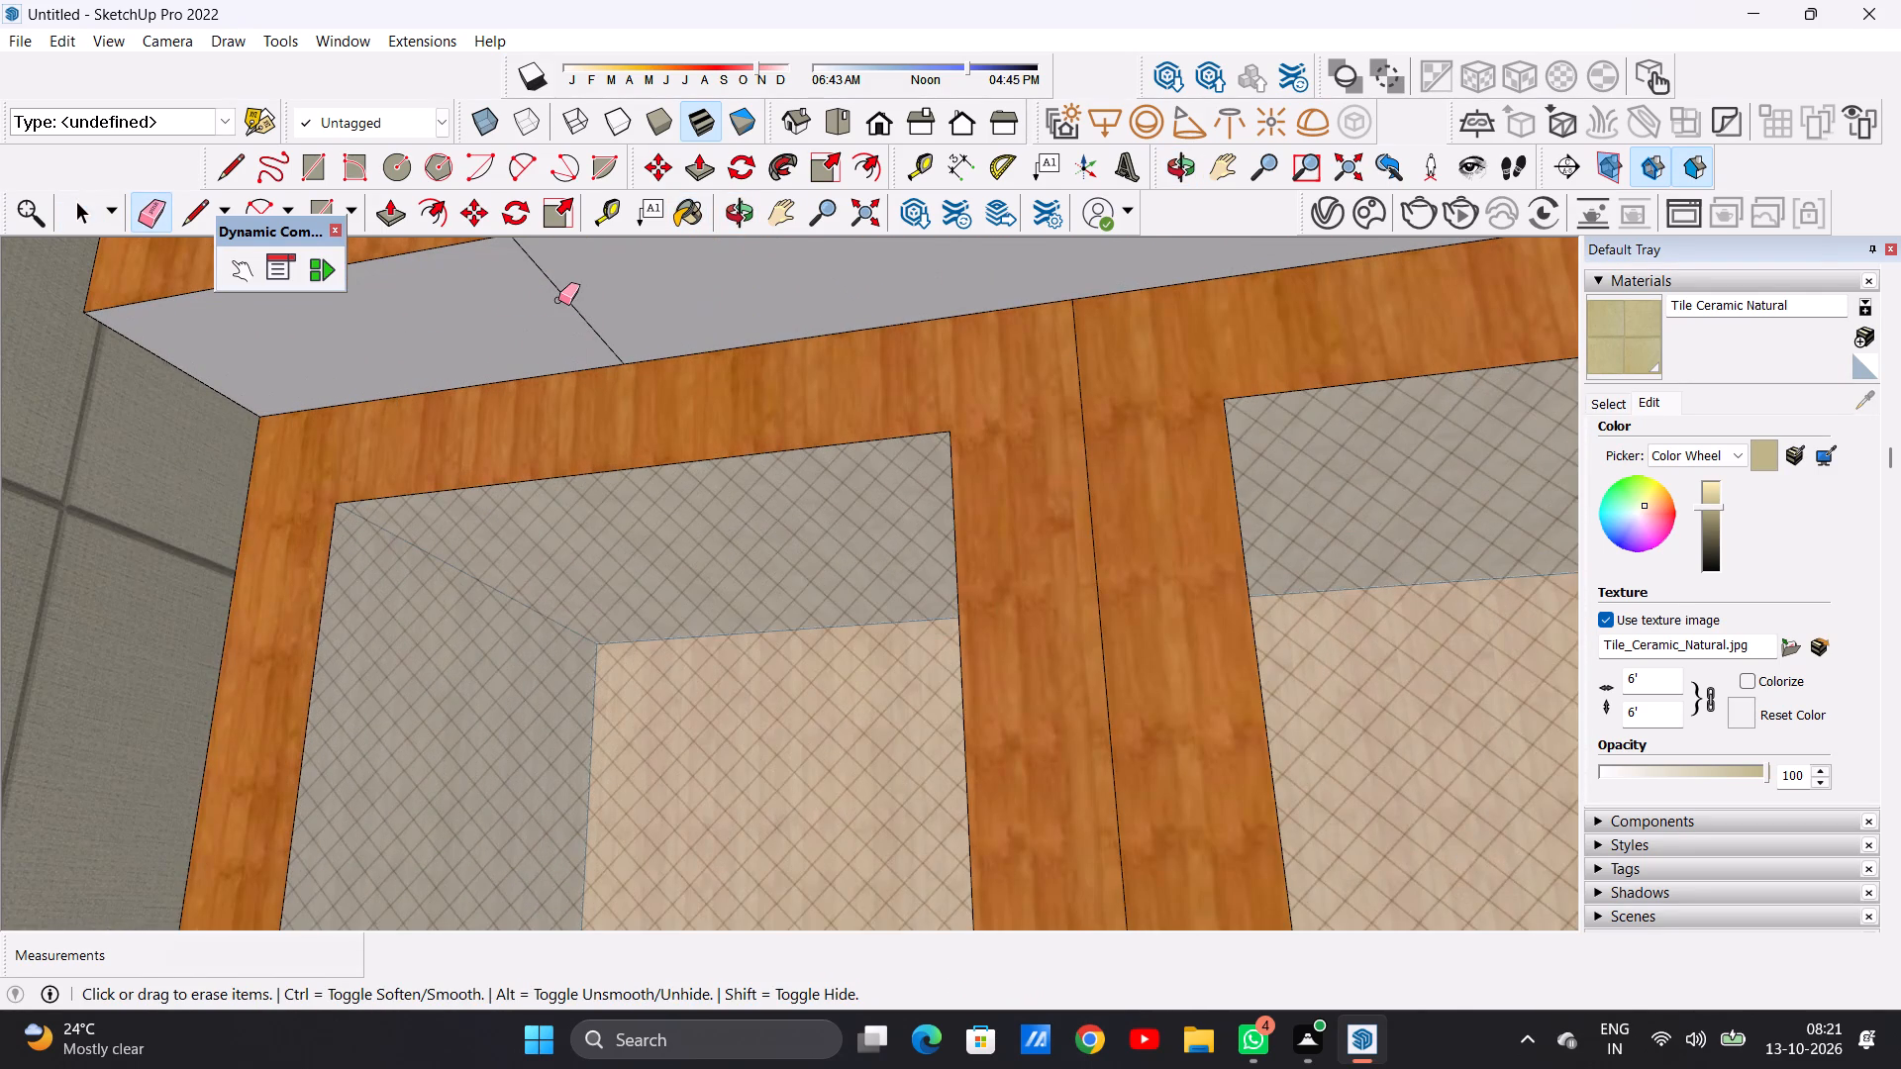
pyautogui.moveTo(558, 300); pyautogui.dragTo(624, 300)
pyautogui.scroll(-20, 643, 386)
pyautogui.scroll(-2, 643, 386)
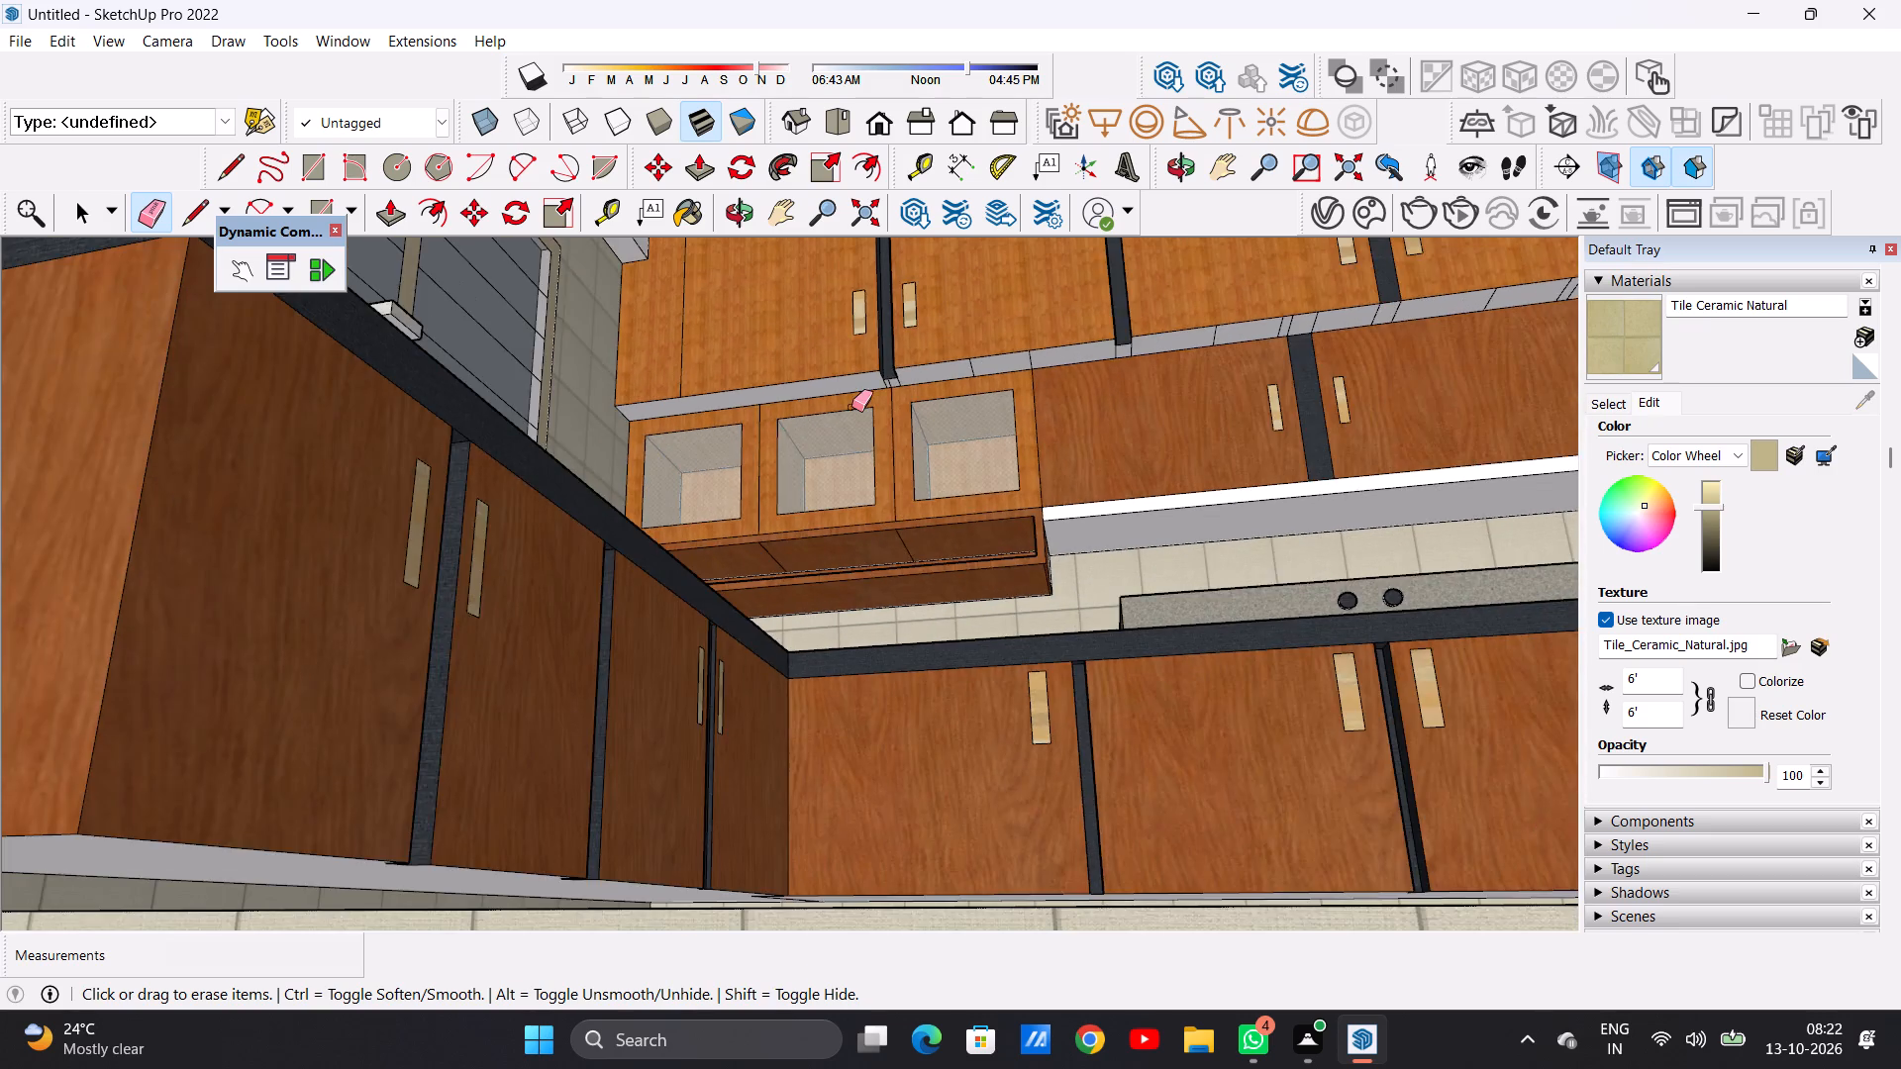
# Erase the underside seam lines above the third glass door and where the glass-front cabinets meet the plain wooden doors.
pyautogui.scroll(8, 854, 404)
pyautogui.scroll(-1, 907, 374)
pyautogui.scroll(9, 907, 374)
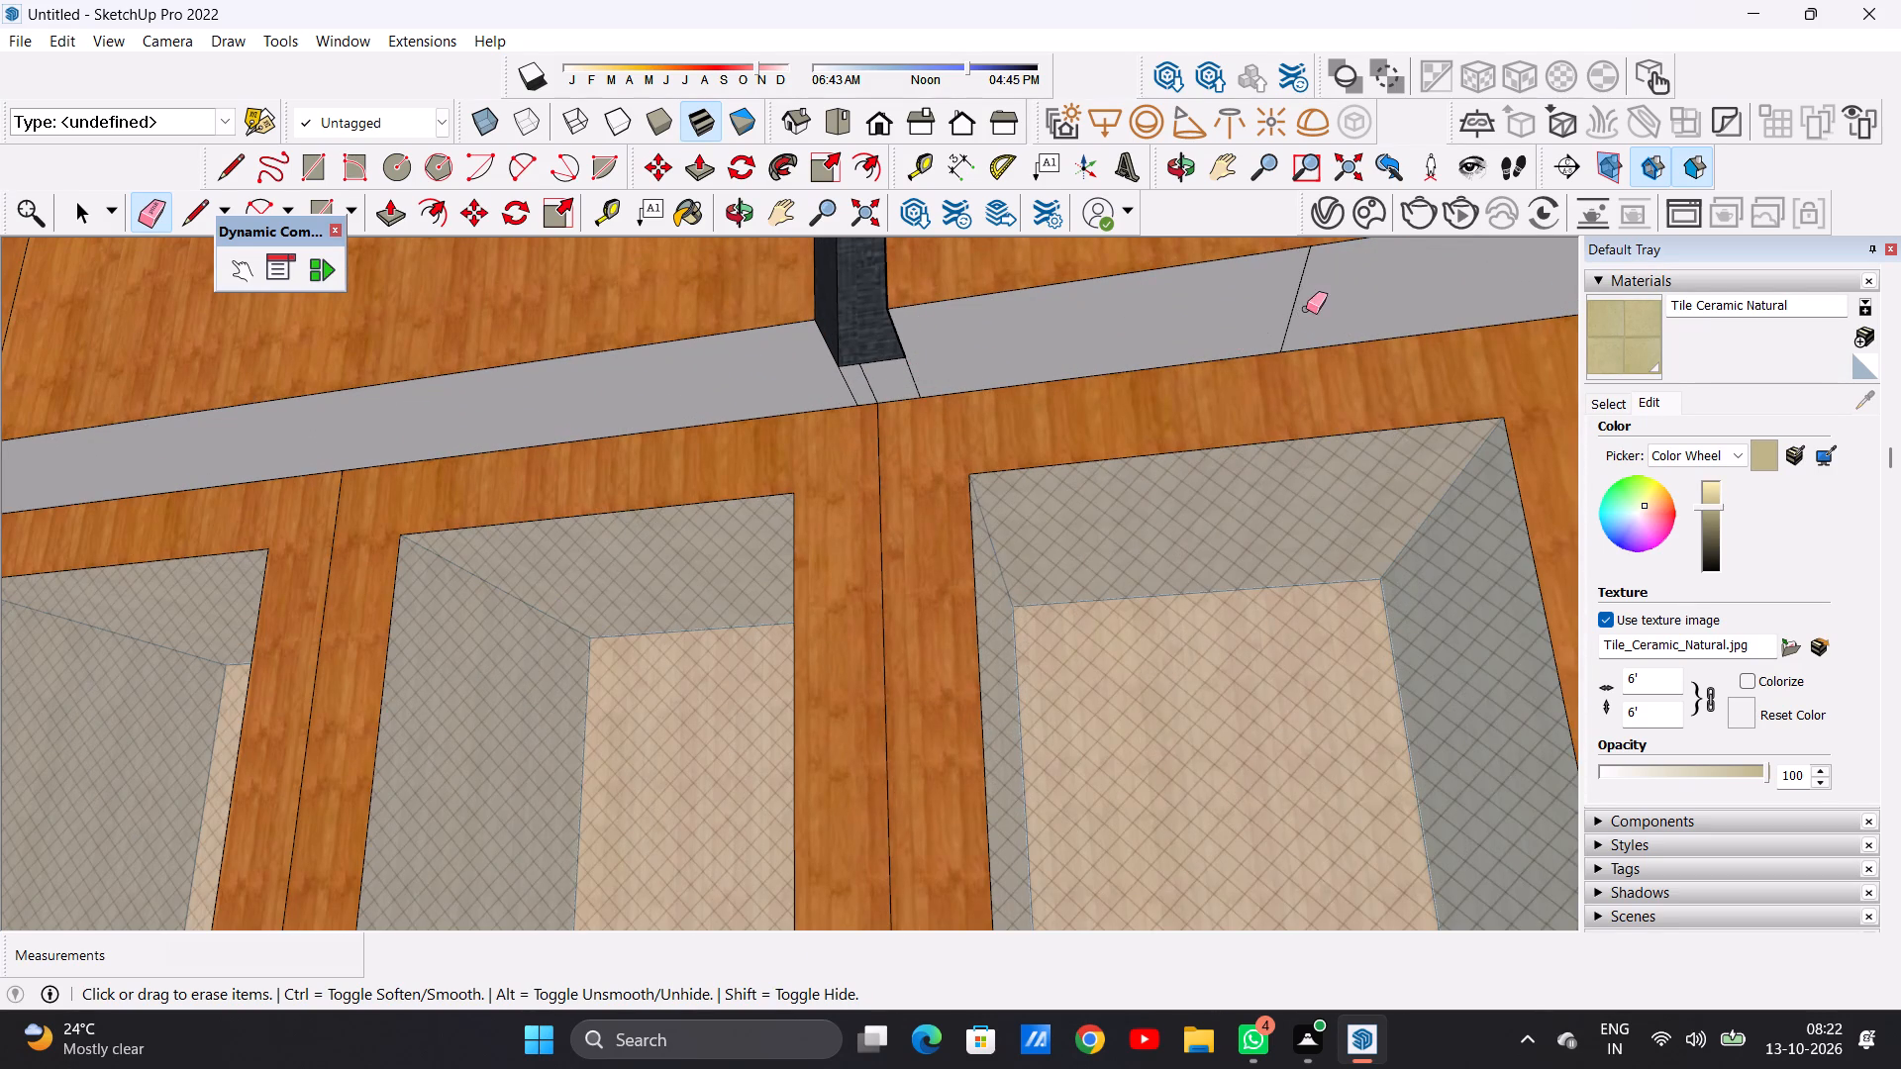
pyautogui.moveTo(1300, 308); pyautogui.dragTo(1252, 315)
pyautogui.scroll(-17, 956, 466)
pyautogui.scroll(7, 1102, 424)
pyautogui.scroll(-1, 1100, 426)
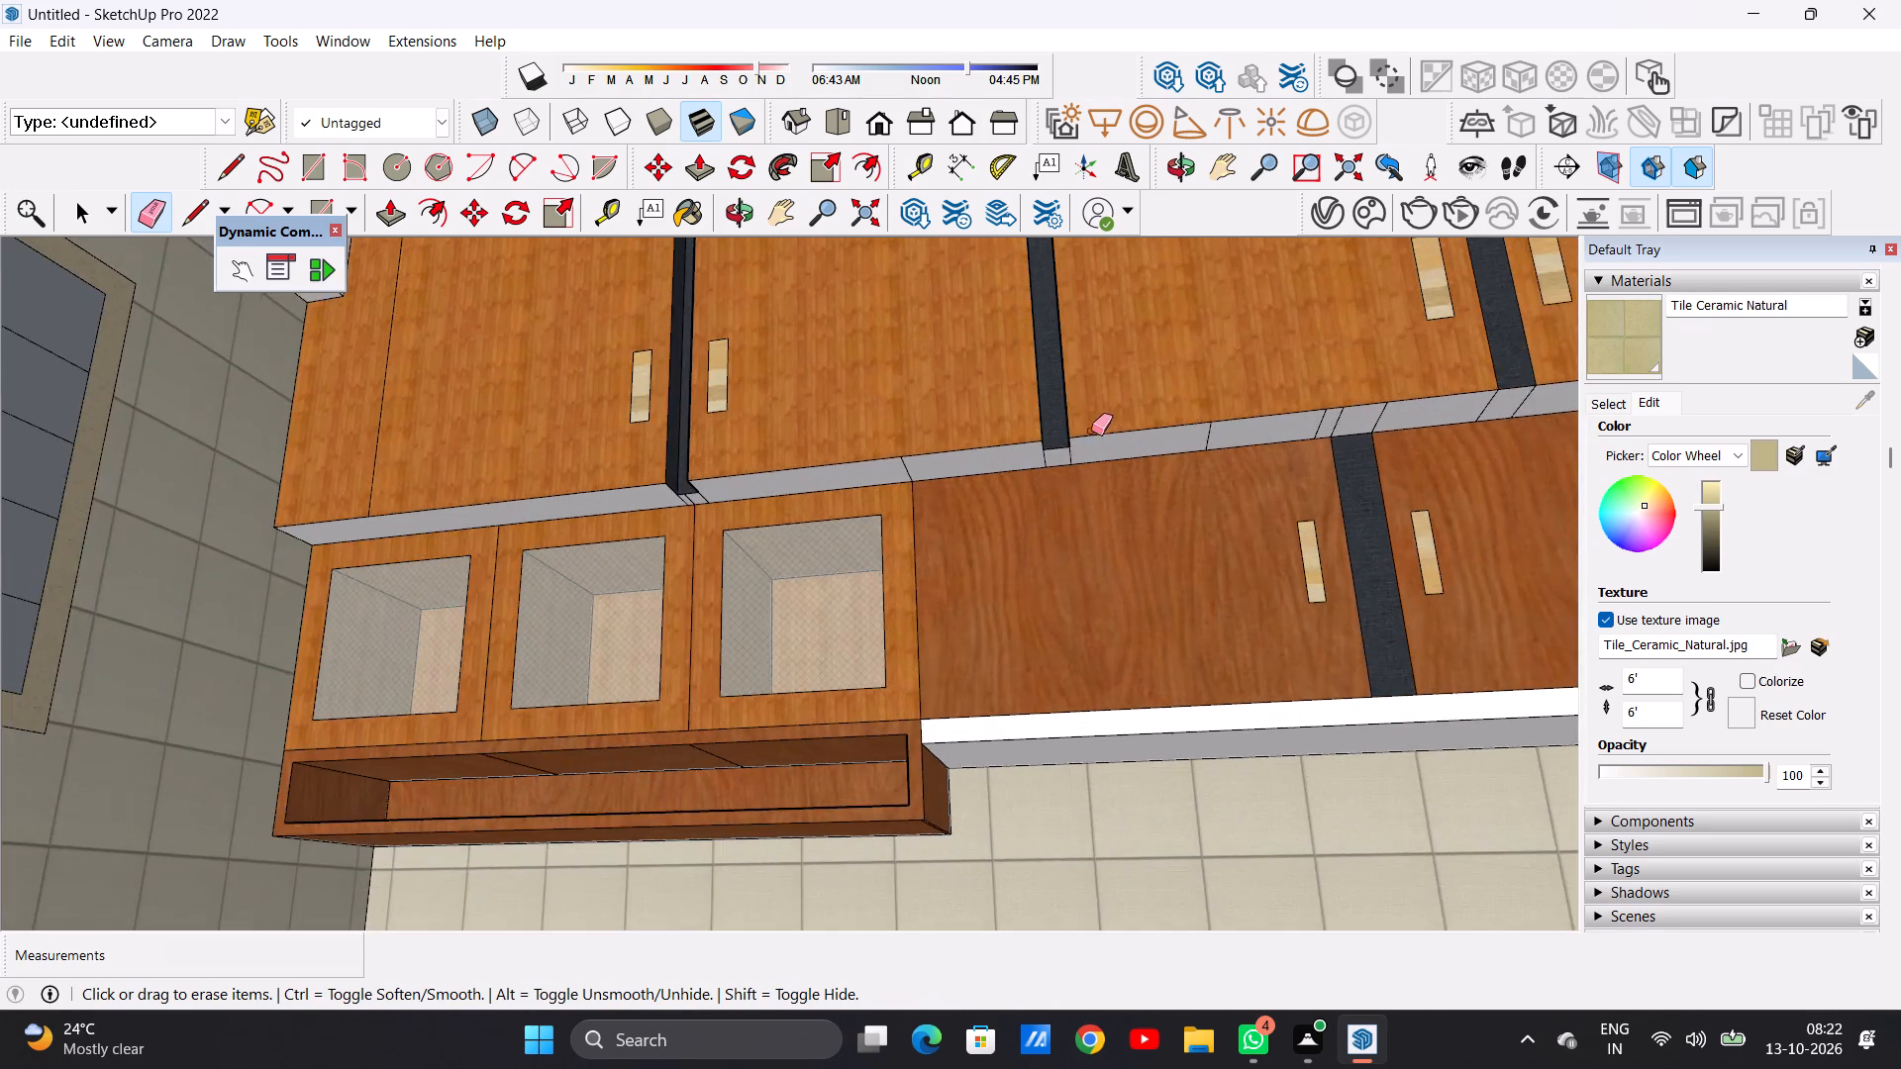
pyautogui.scroll(13, 986, 453)
pyautogui.moveTo(729, 502); pyautogui.dragTo(755, 498)
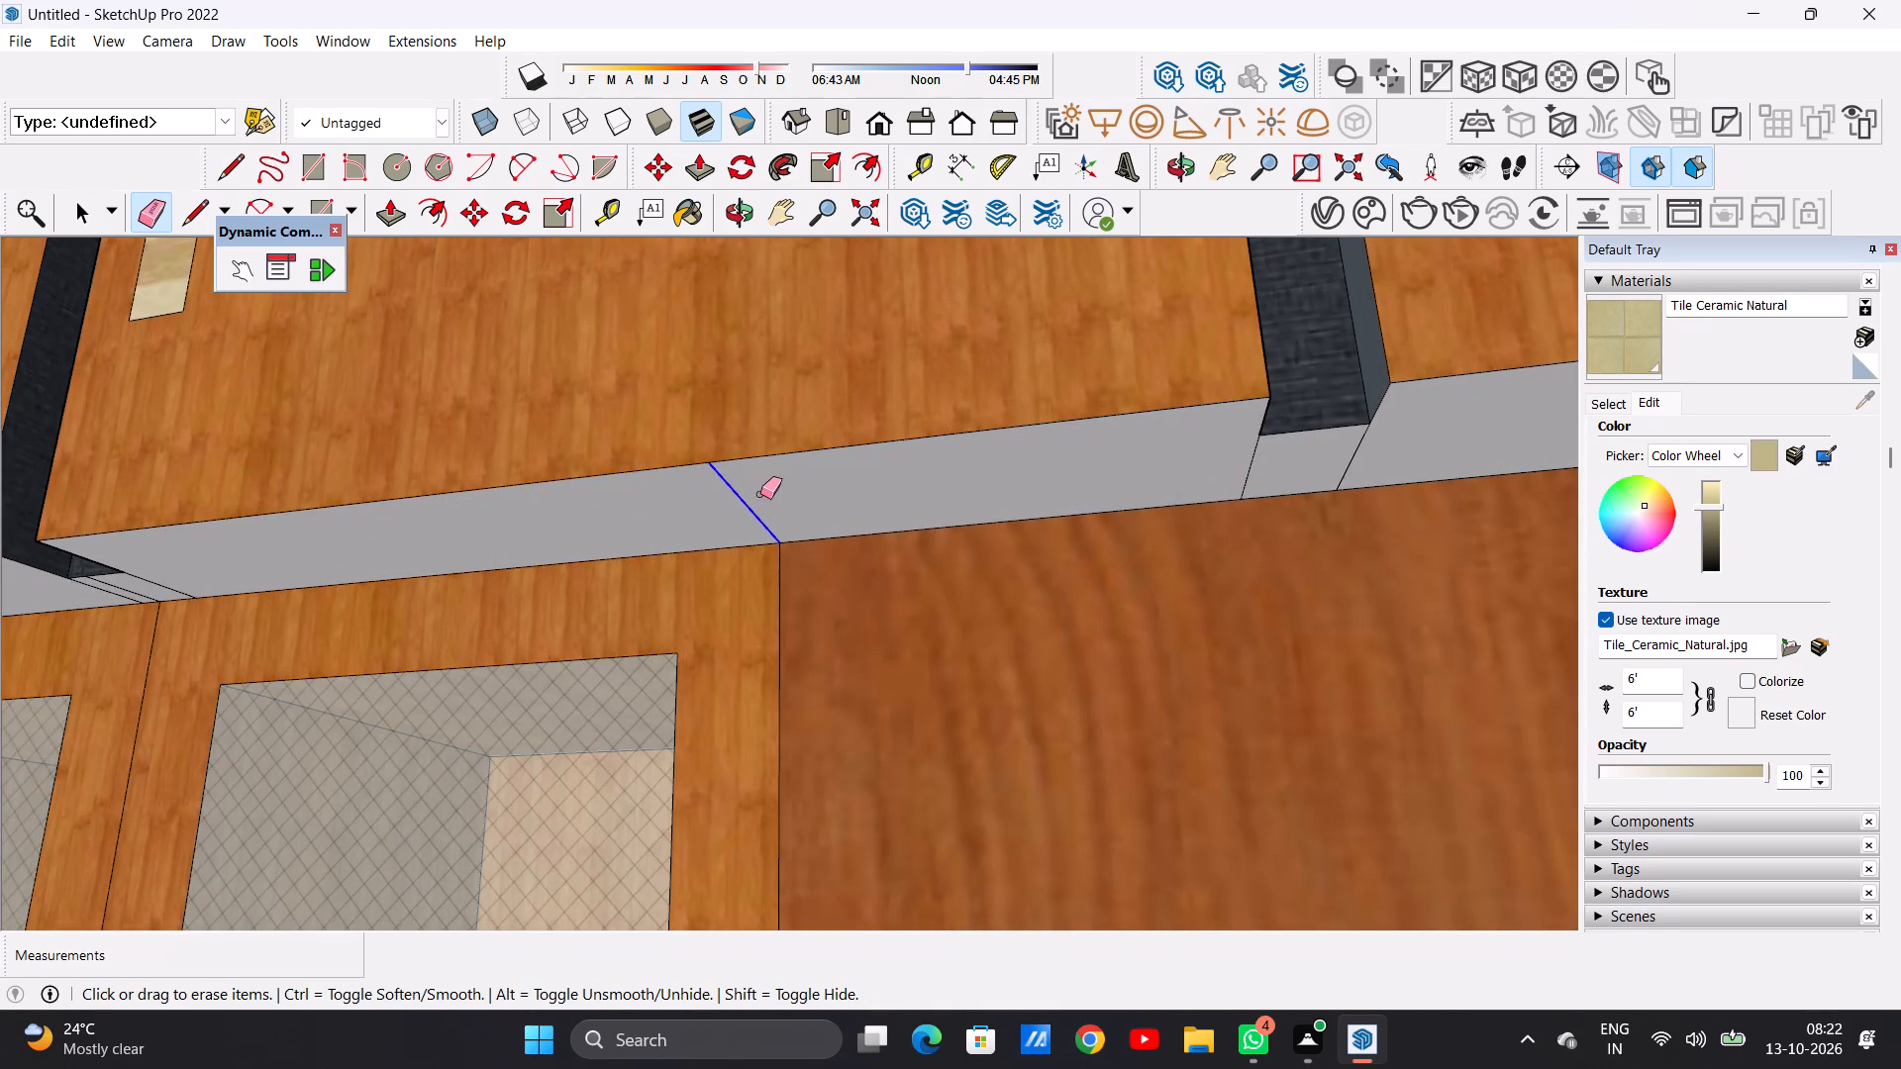
# Erase the seam lines on the upper cabinets' underside above the two plain wooden doors, around both dark dividers.
pyautogui.scroll(-19, 786, 492)
pyautogui.scroll(15, 1088, 483)
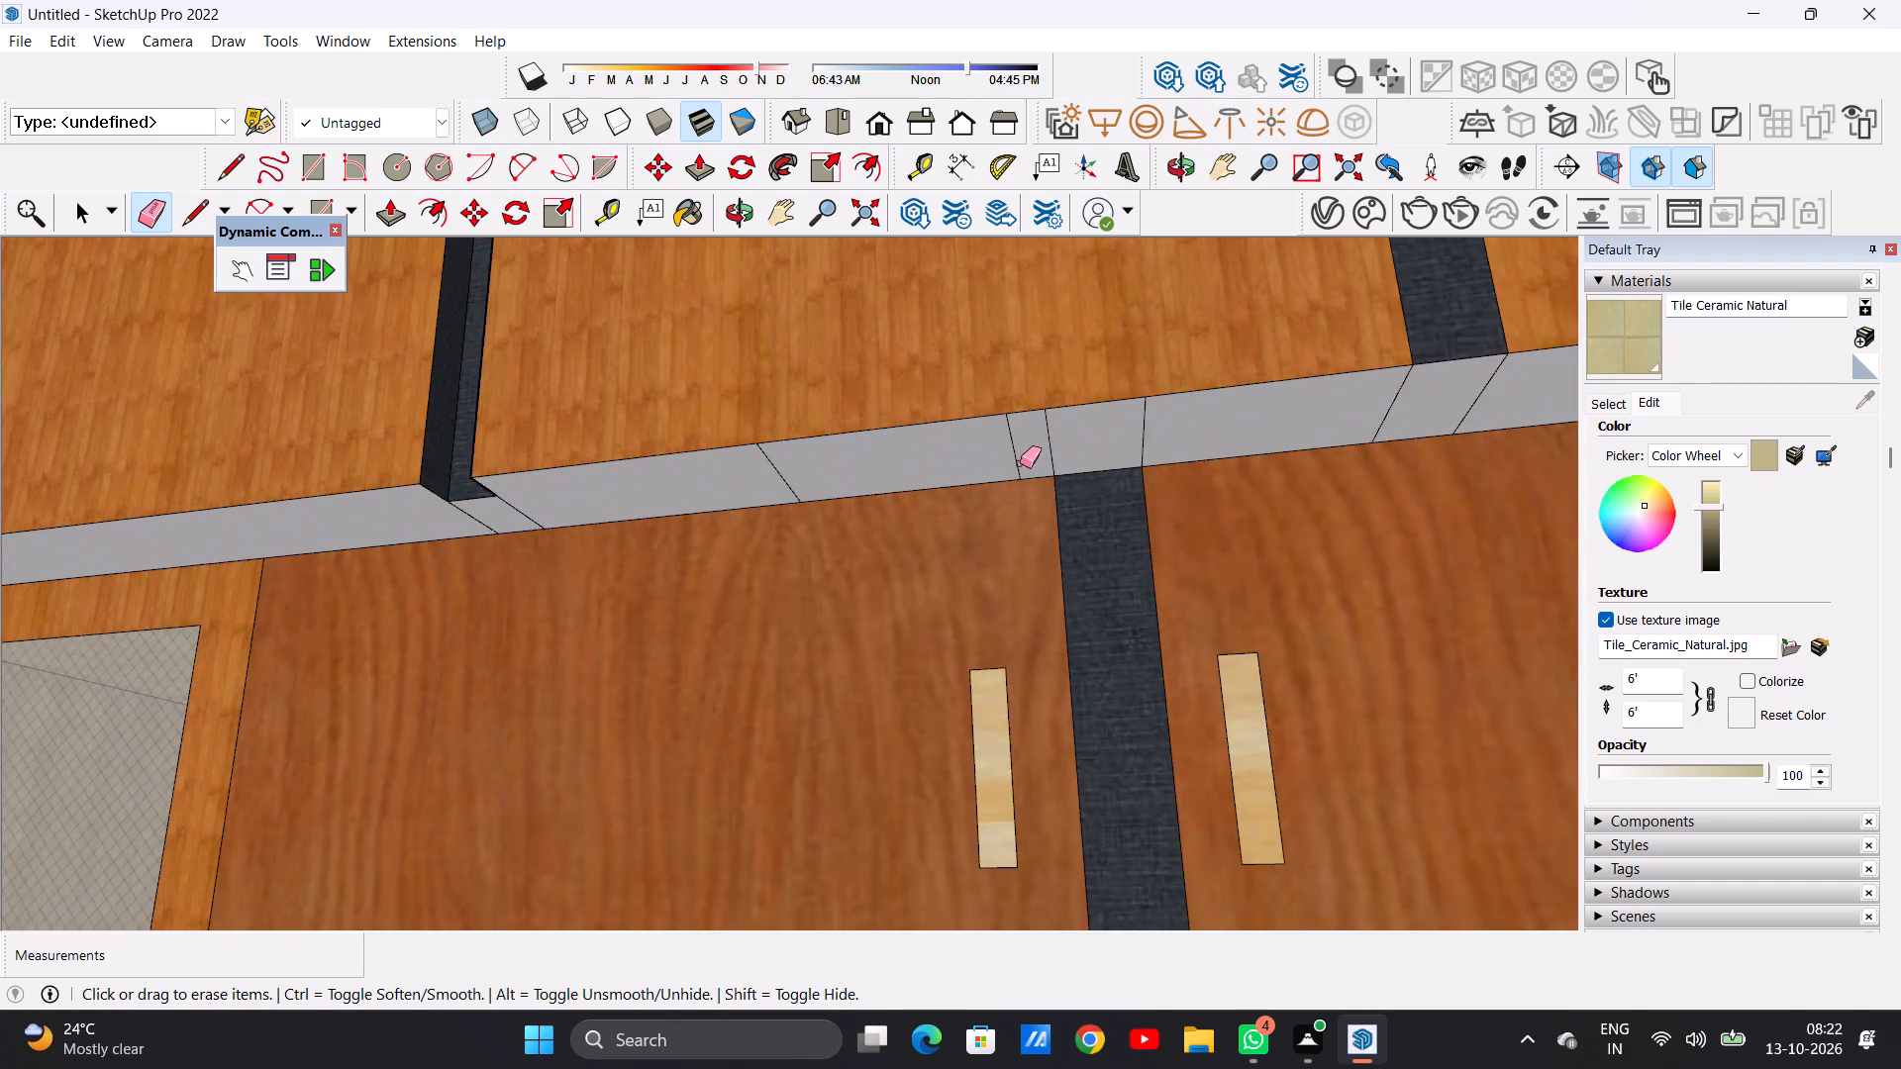
pyautogui.scroll(3, 1020, 463)
pyautogui.moveTo(560, 486); pyautogui.dragTo(647, 473)
pyautogui.moveTo(935, 458); pyautogui.dragTo(1040, 440)
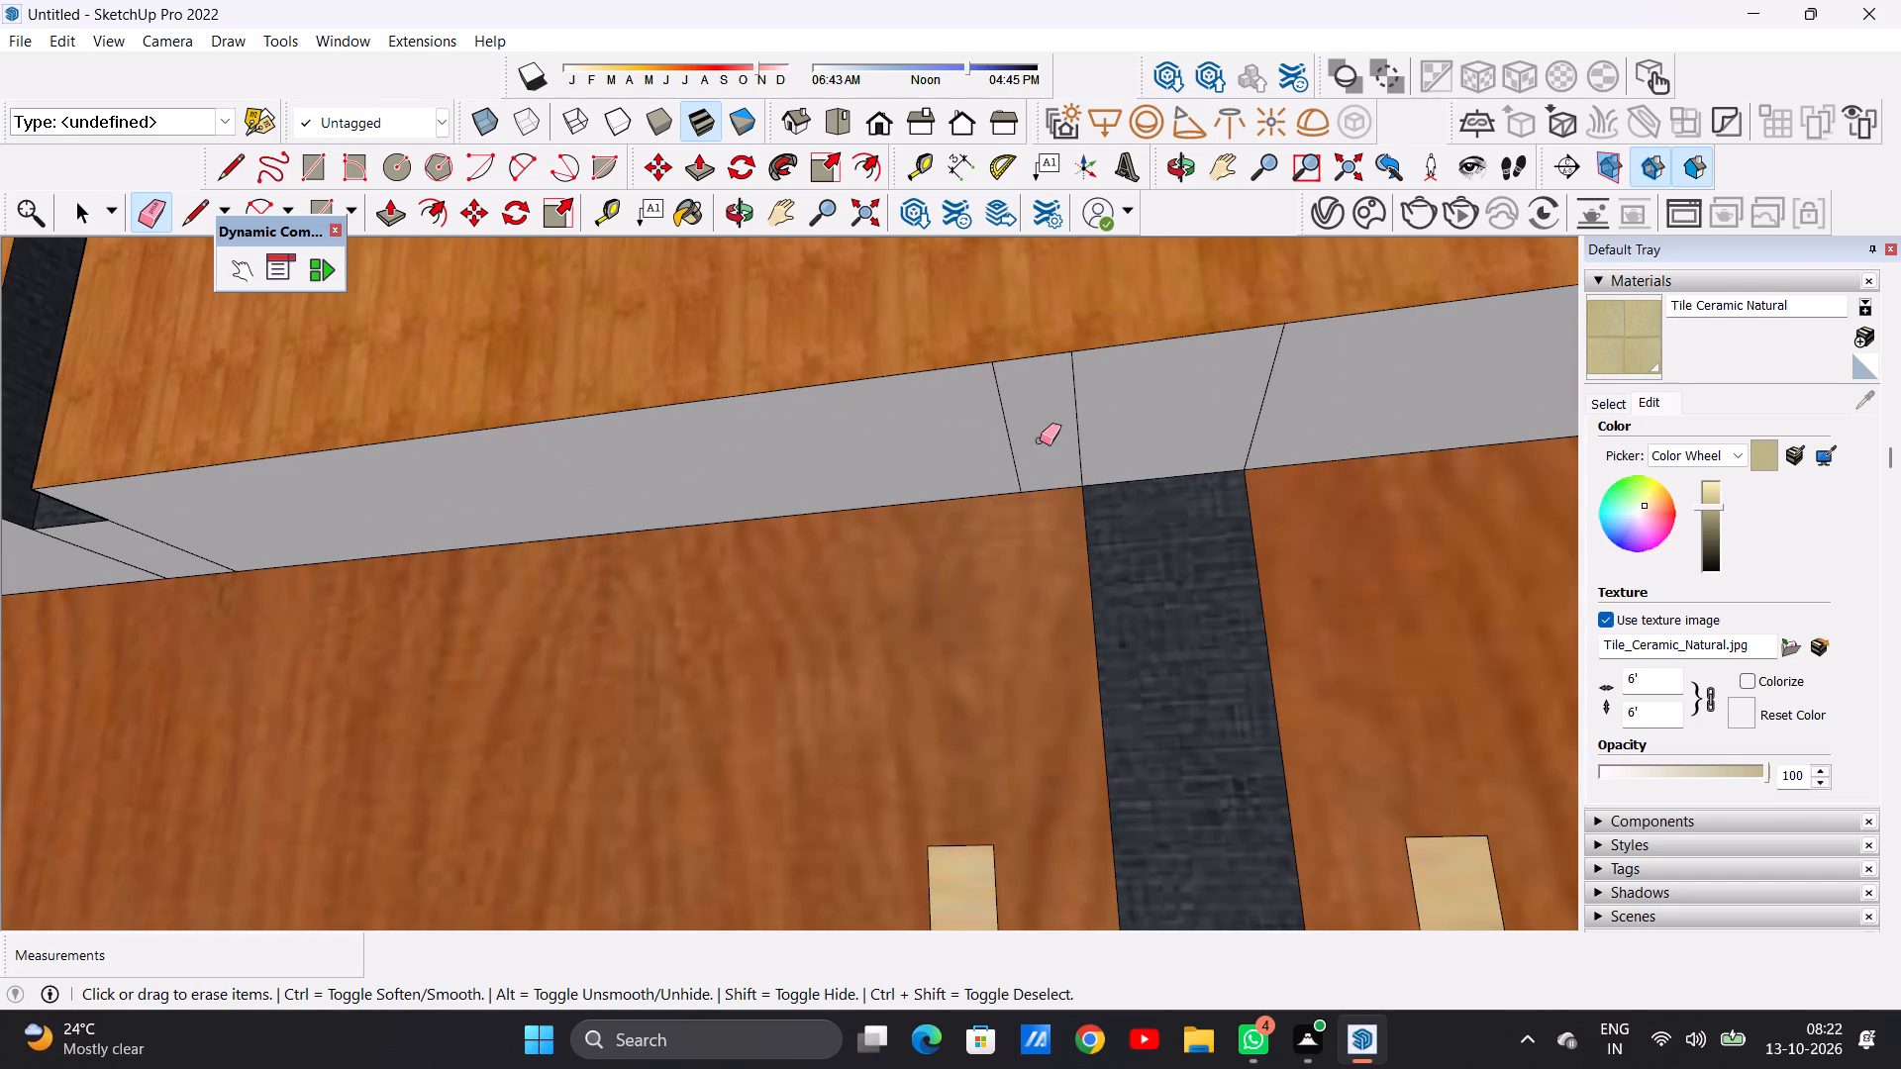
pyautogui.moveTo(1040, 440); pyautogui.dragTo(1075, 432)
pyautogui.moveTo(1287, 402); pyautogui.dragTo(1228, 404)
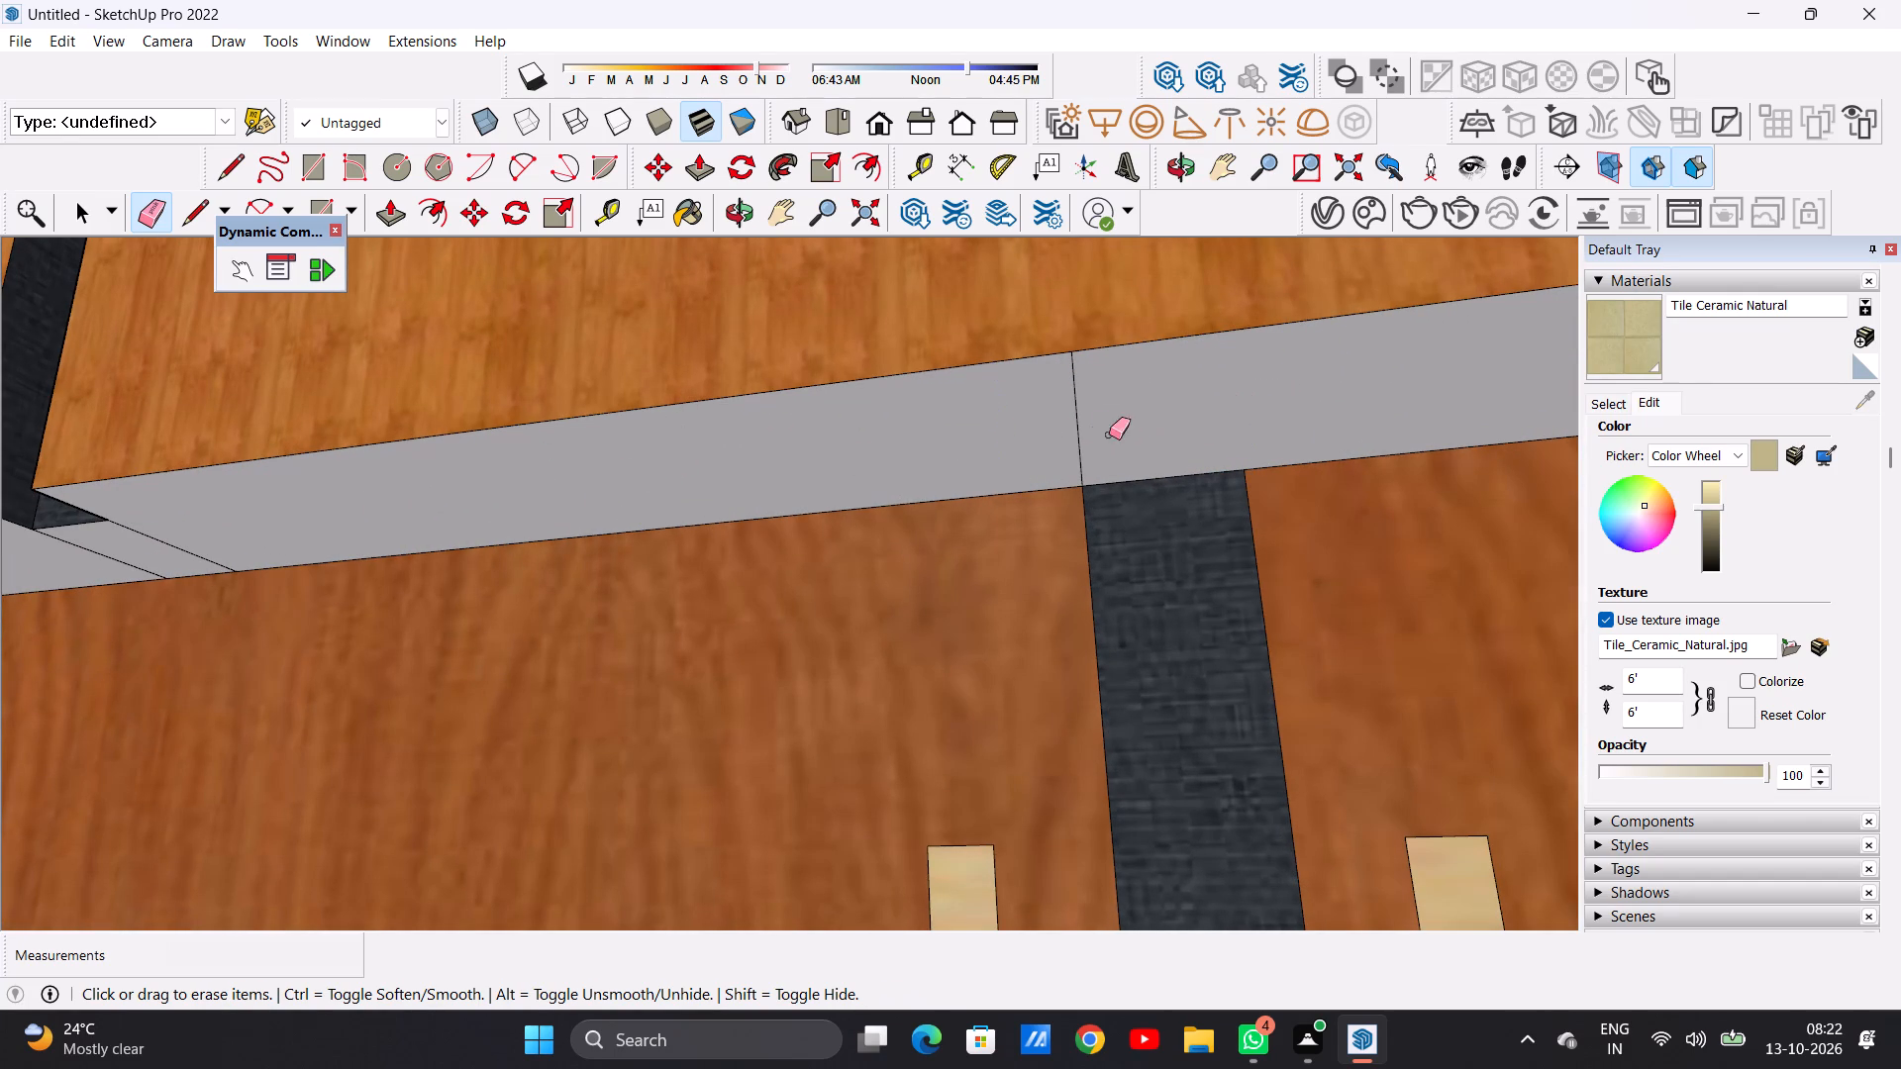
pyautogui.moveTo(1100, 435); pyautogui.dragTo(1054, 438)
pyautogui.scroll(-18, 1070, 488)
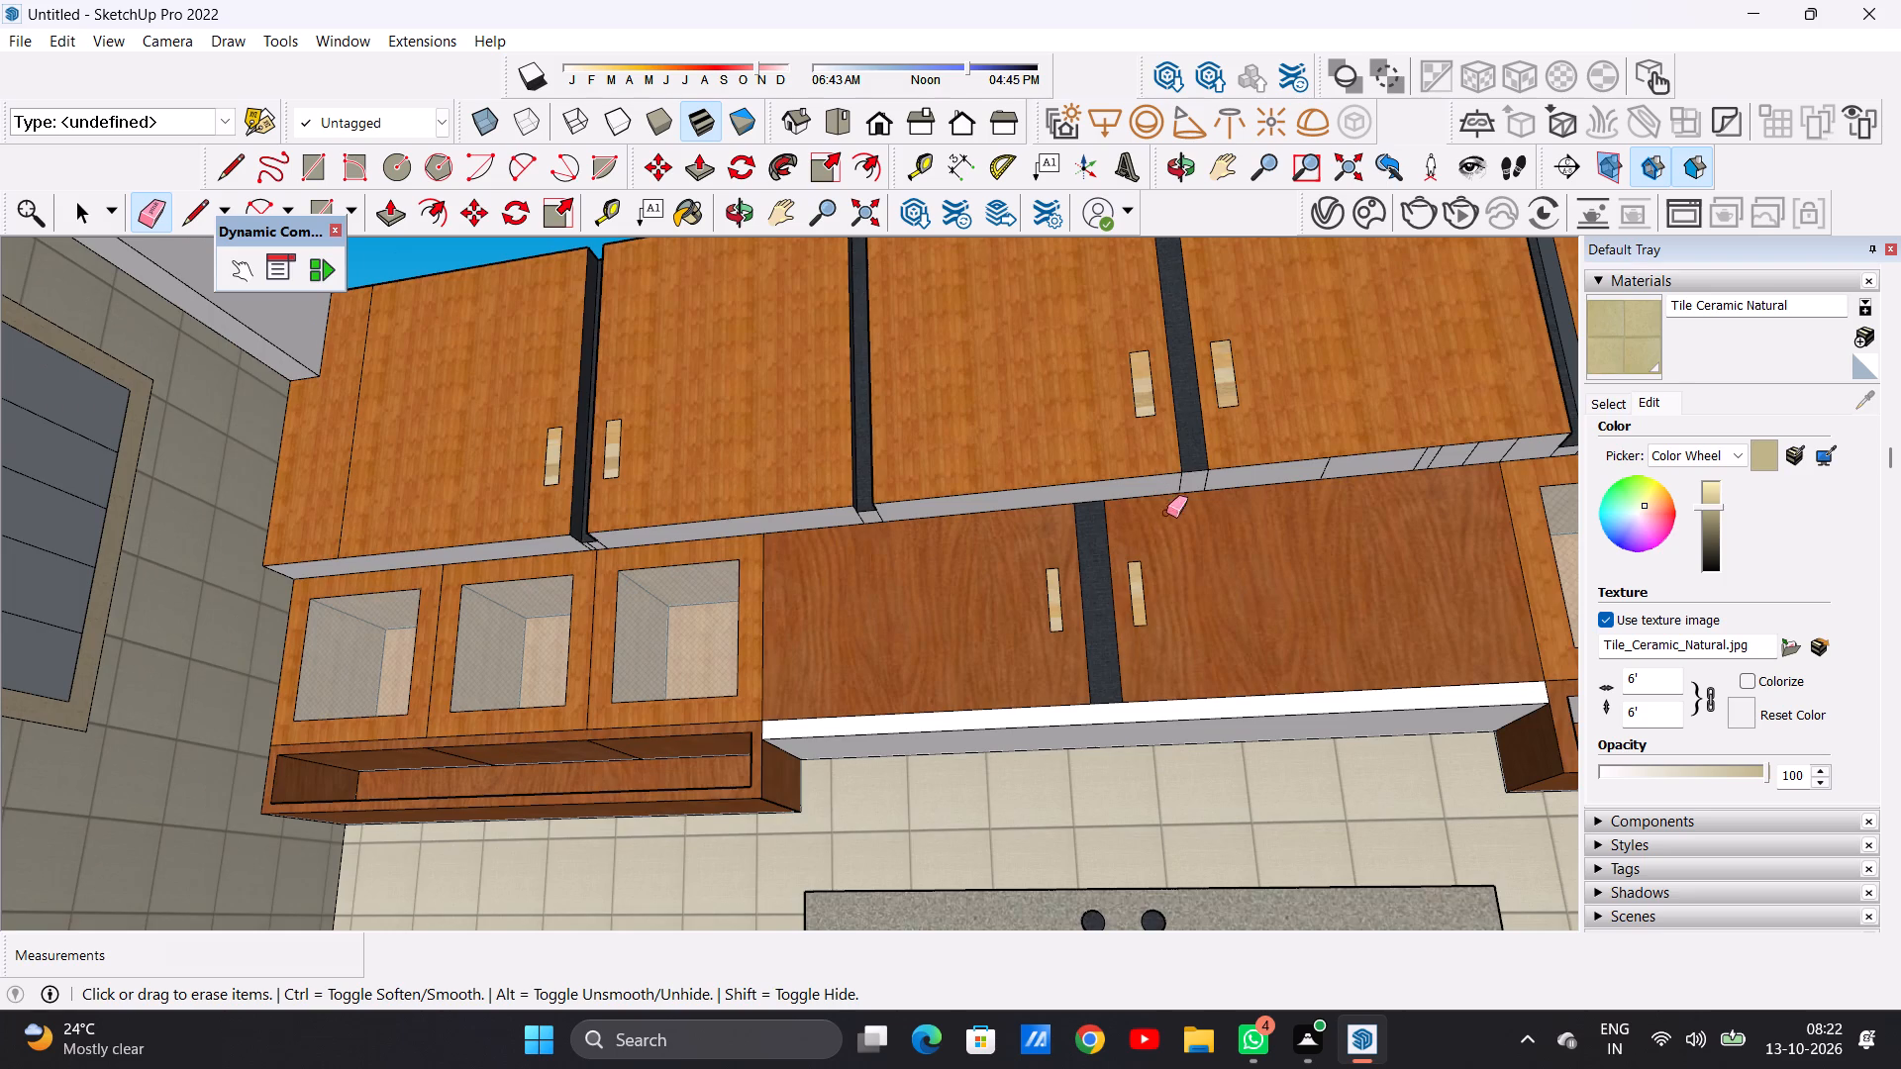
pyautogui.scroll(15, 1179, 505)
pyautogui.moveTo(1163, 423); pyautogui.dragTo(1227, 411)
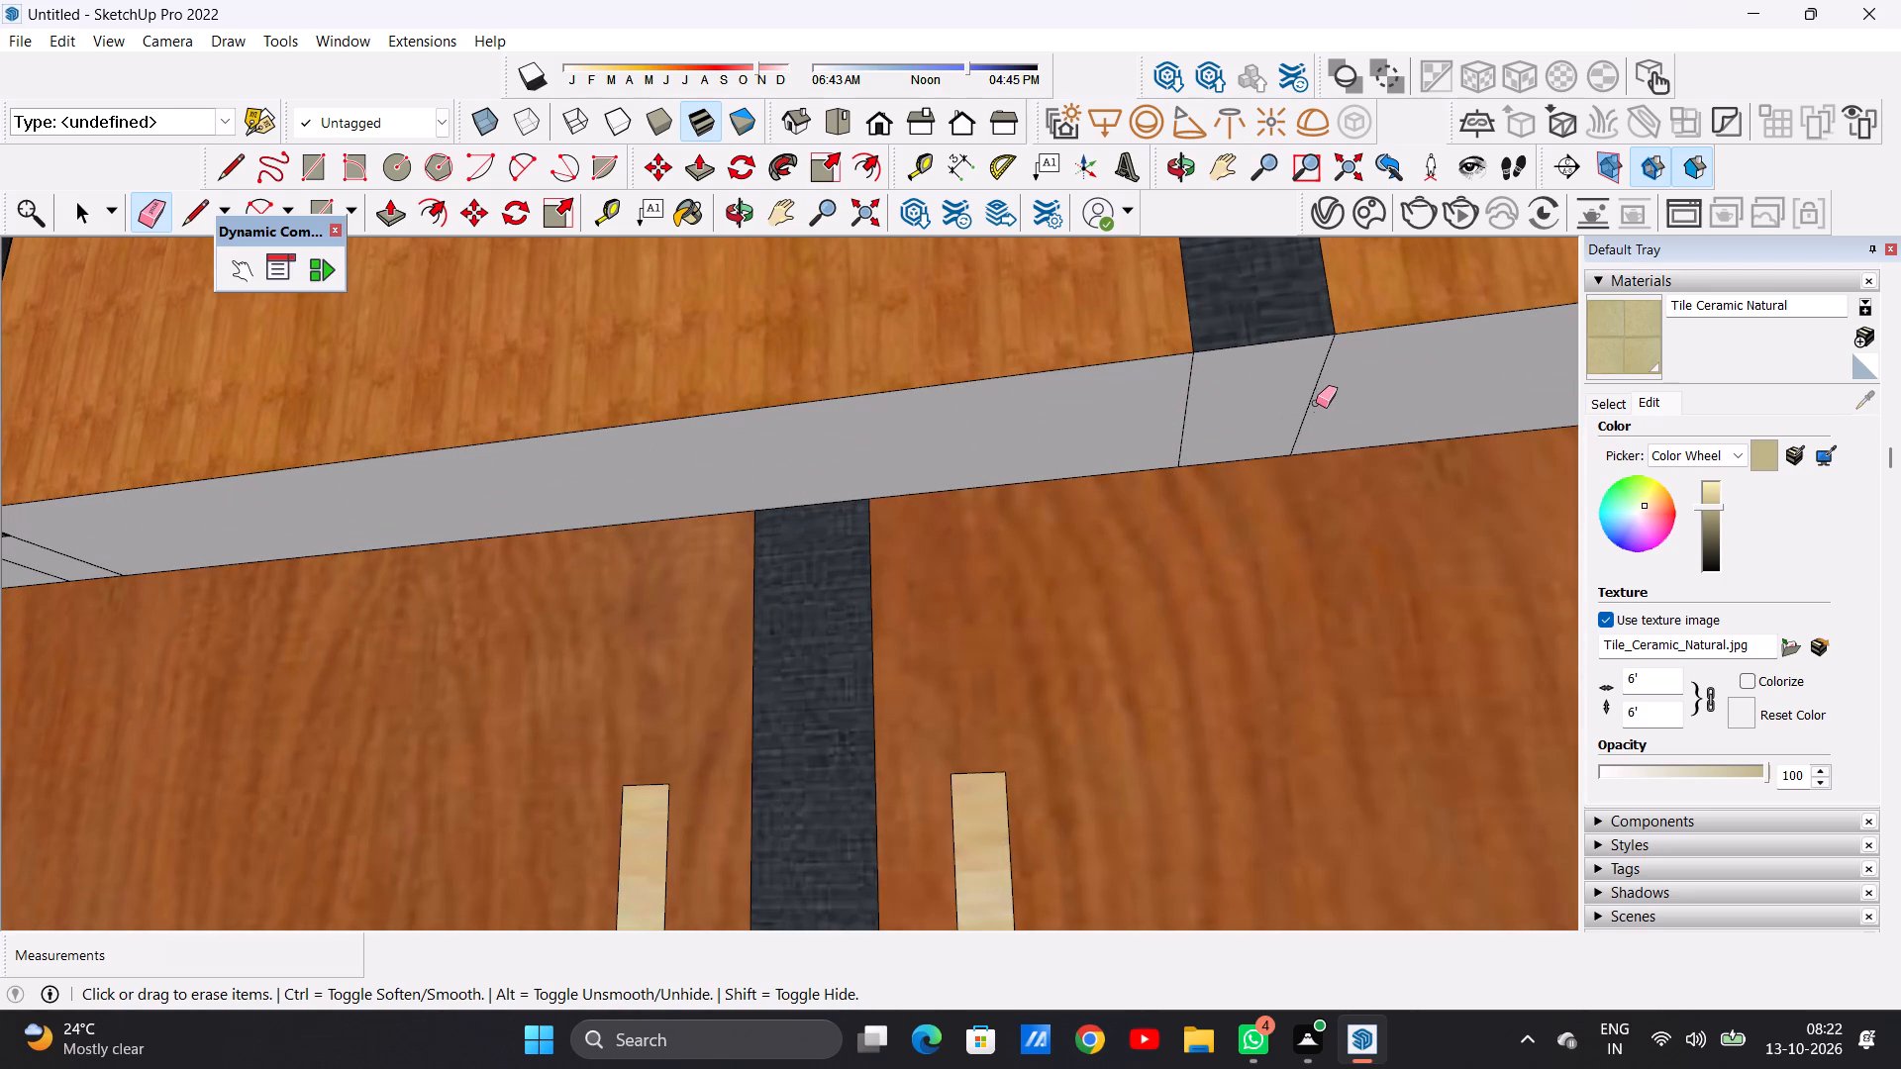
pyautogui.moveTo(1328, 394); pyautogui.dragTo(1158, 431)
pyautogui.scroll(-12, 1286, 467)
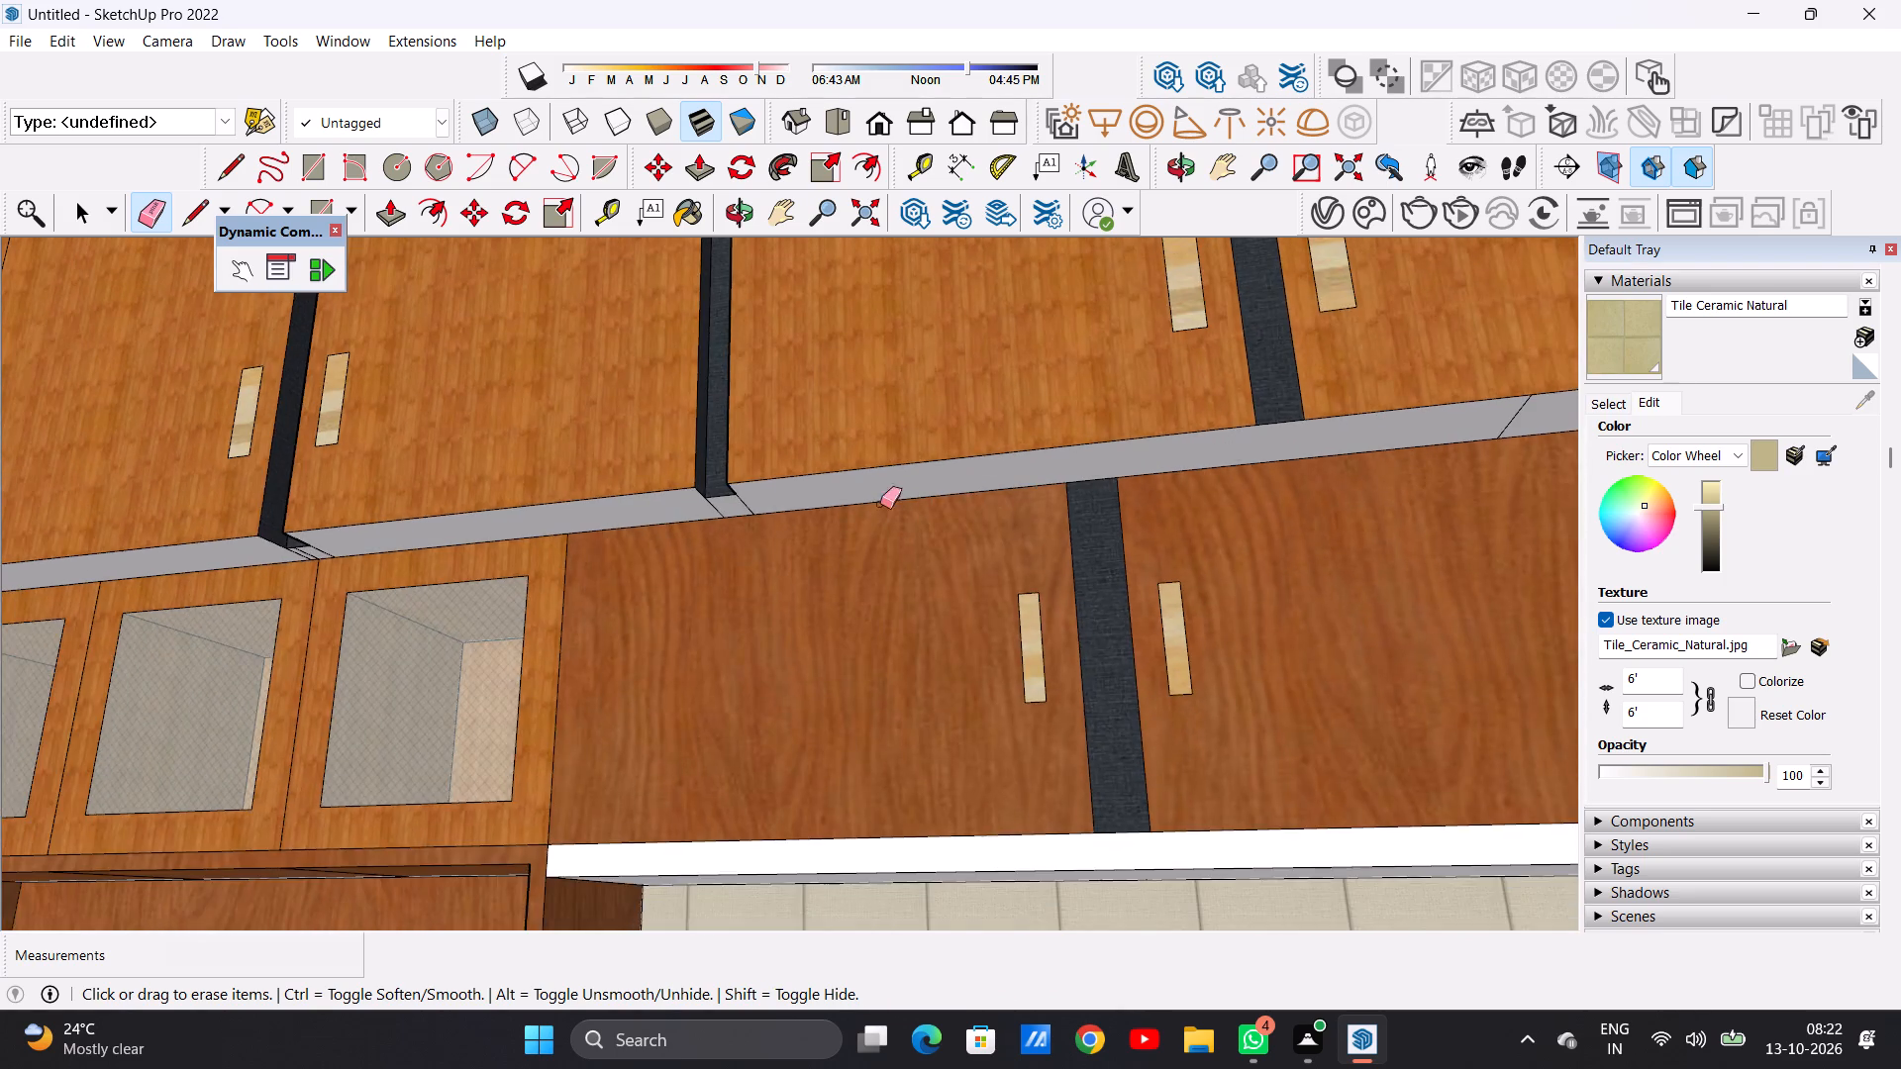
# Erase the short underside lines below the two upper dark dividers nearest the window wall.
pyautogui.scroll(17, 784, 526)
pyautogui.moveTo(727, 467); pyautogui.dragTo(1027, 396)
pyautogui.scroll(-19, 950, 432)
pyautogui.scroll(-1, 419, 478)
pyautogui.scroll(11, 423, 483)
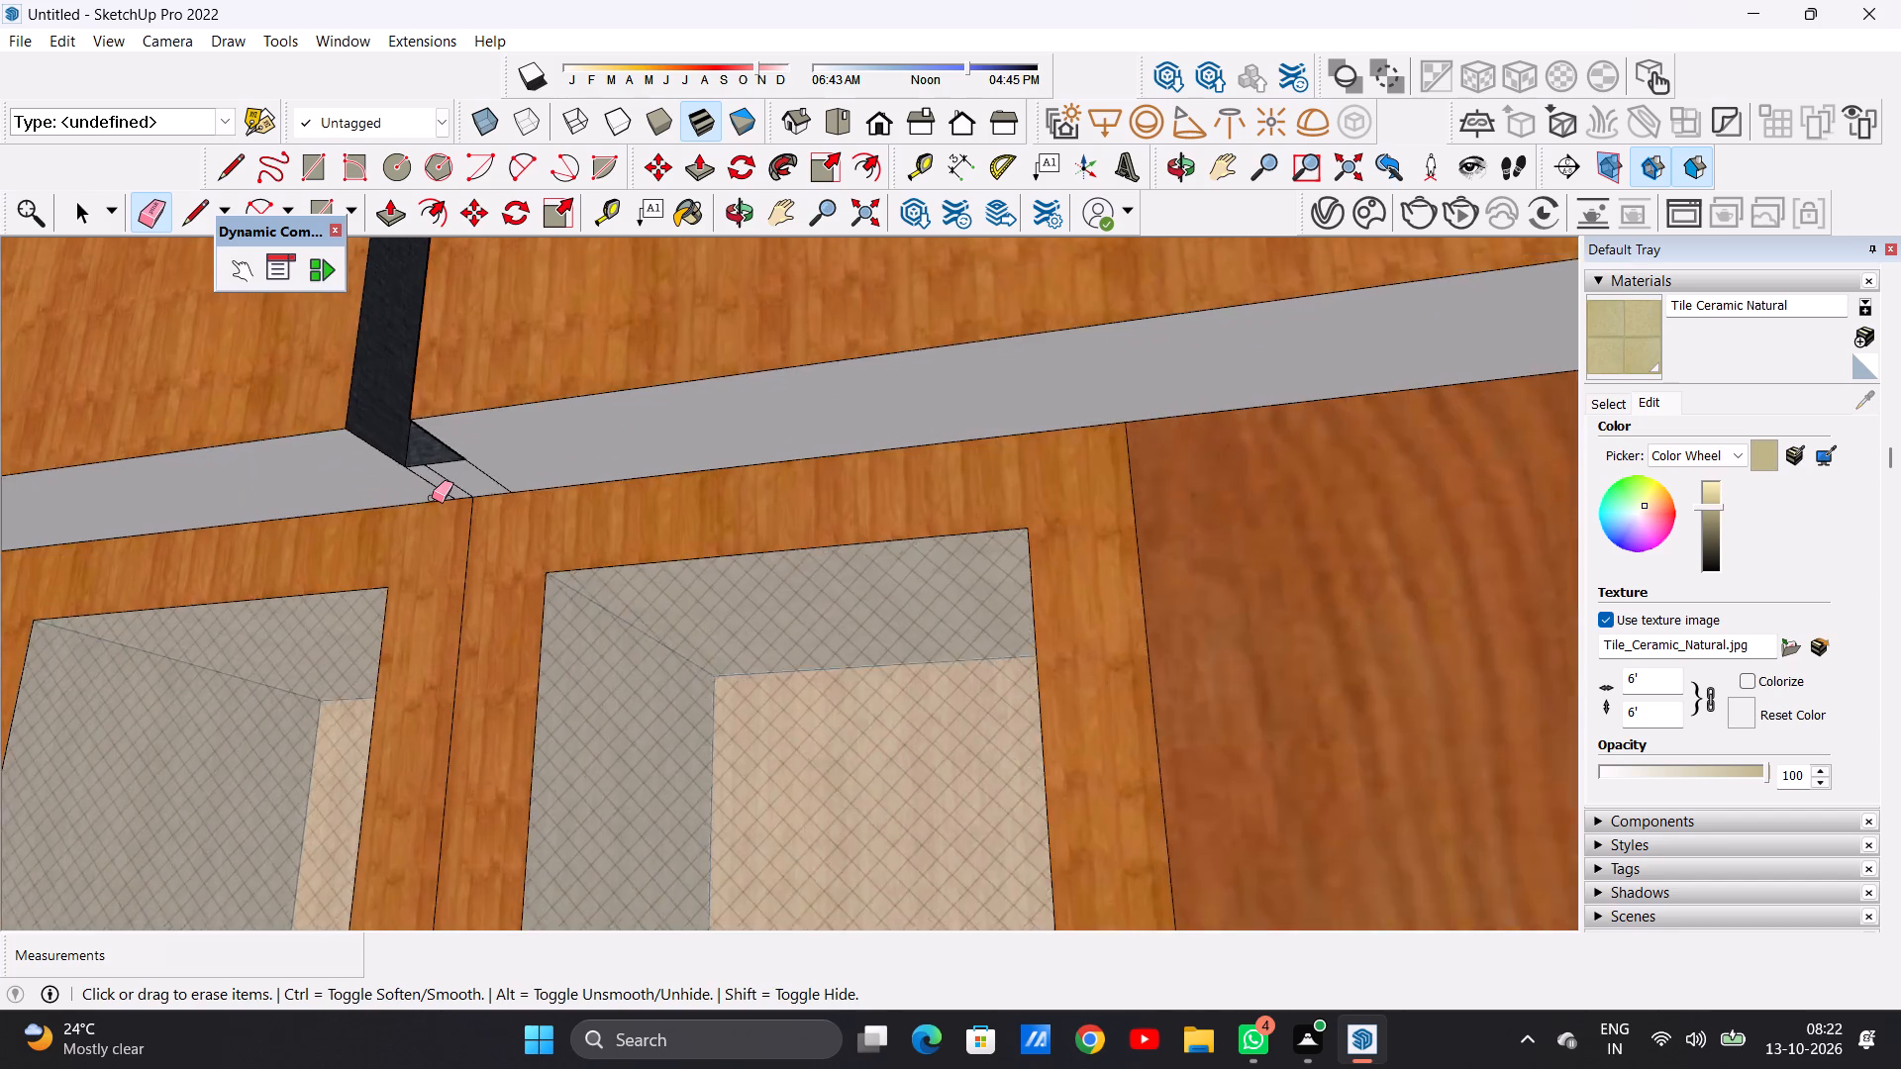
pyautogui.scroll(11, 432, 498)
pyautogui.moveTo(392, 470); pyautogui.dragTo(731, 394)
pyautogui.scroll(-20, 638, 502)
pyautogui.scroll(-10, 638, 502)
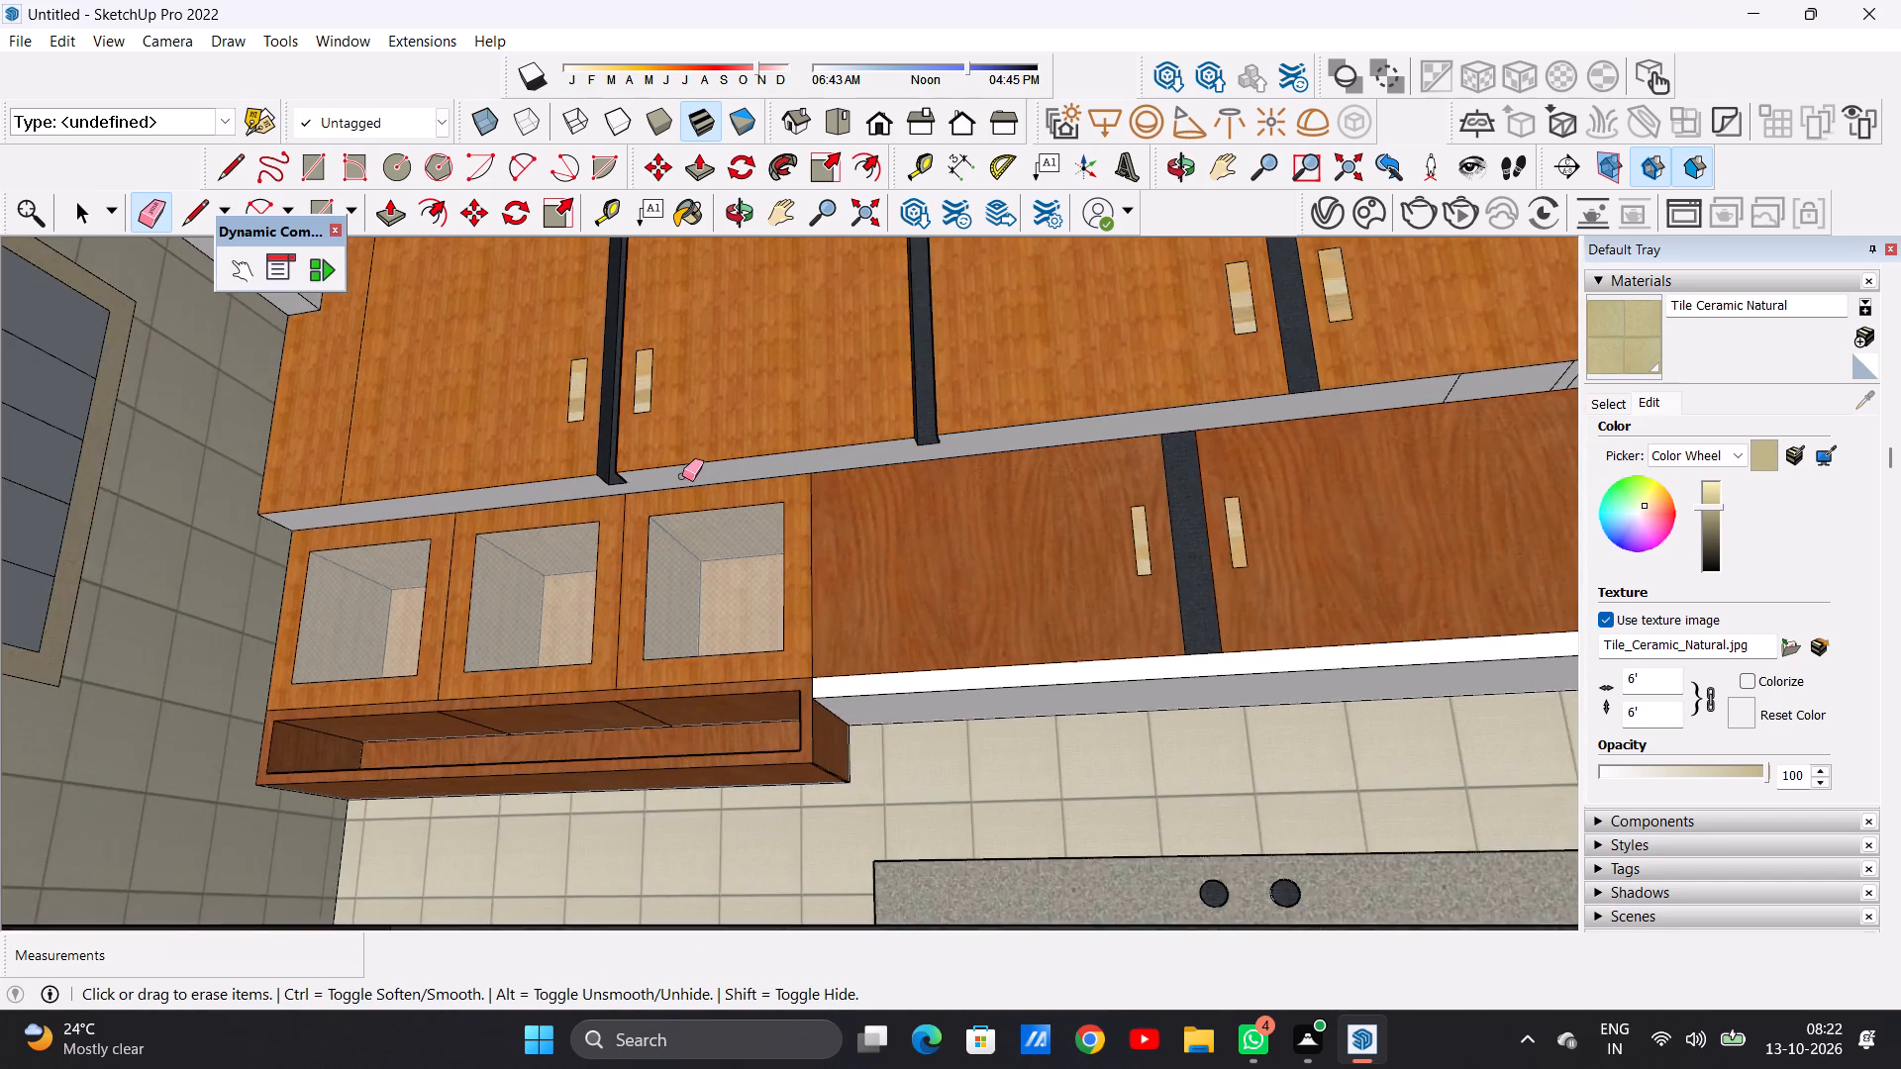
# Erase the remaining underside seam lines above the second plain wooden door, up to the far glass-front cabinets.
pyautogui.scroll(-4, 685, 476)
pyautogui.scroll(-1, 1161, 437)
pyautogui.scroll(5, 1165, 435)
pyautogui.scroll(-1, 1172, 410)
pyautogui.scroll(3, 1172, 412)
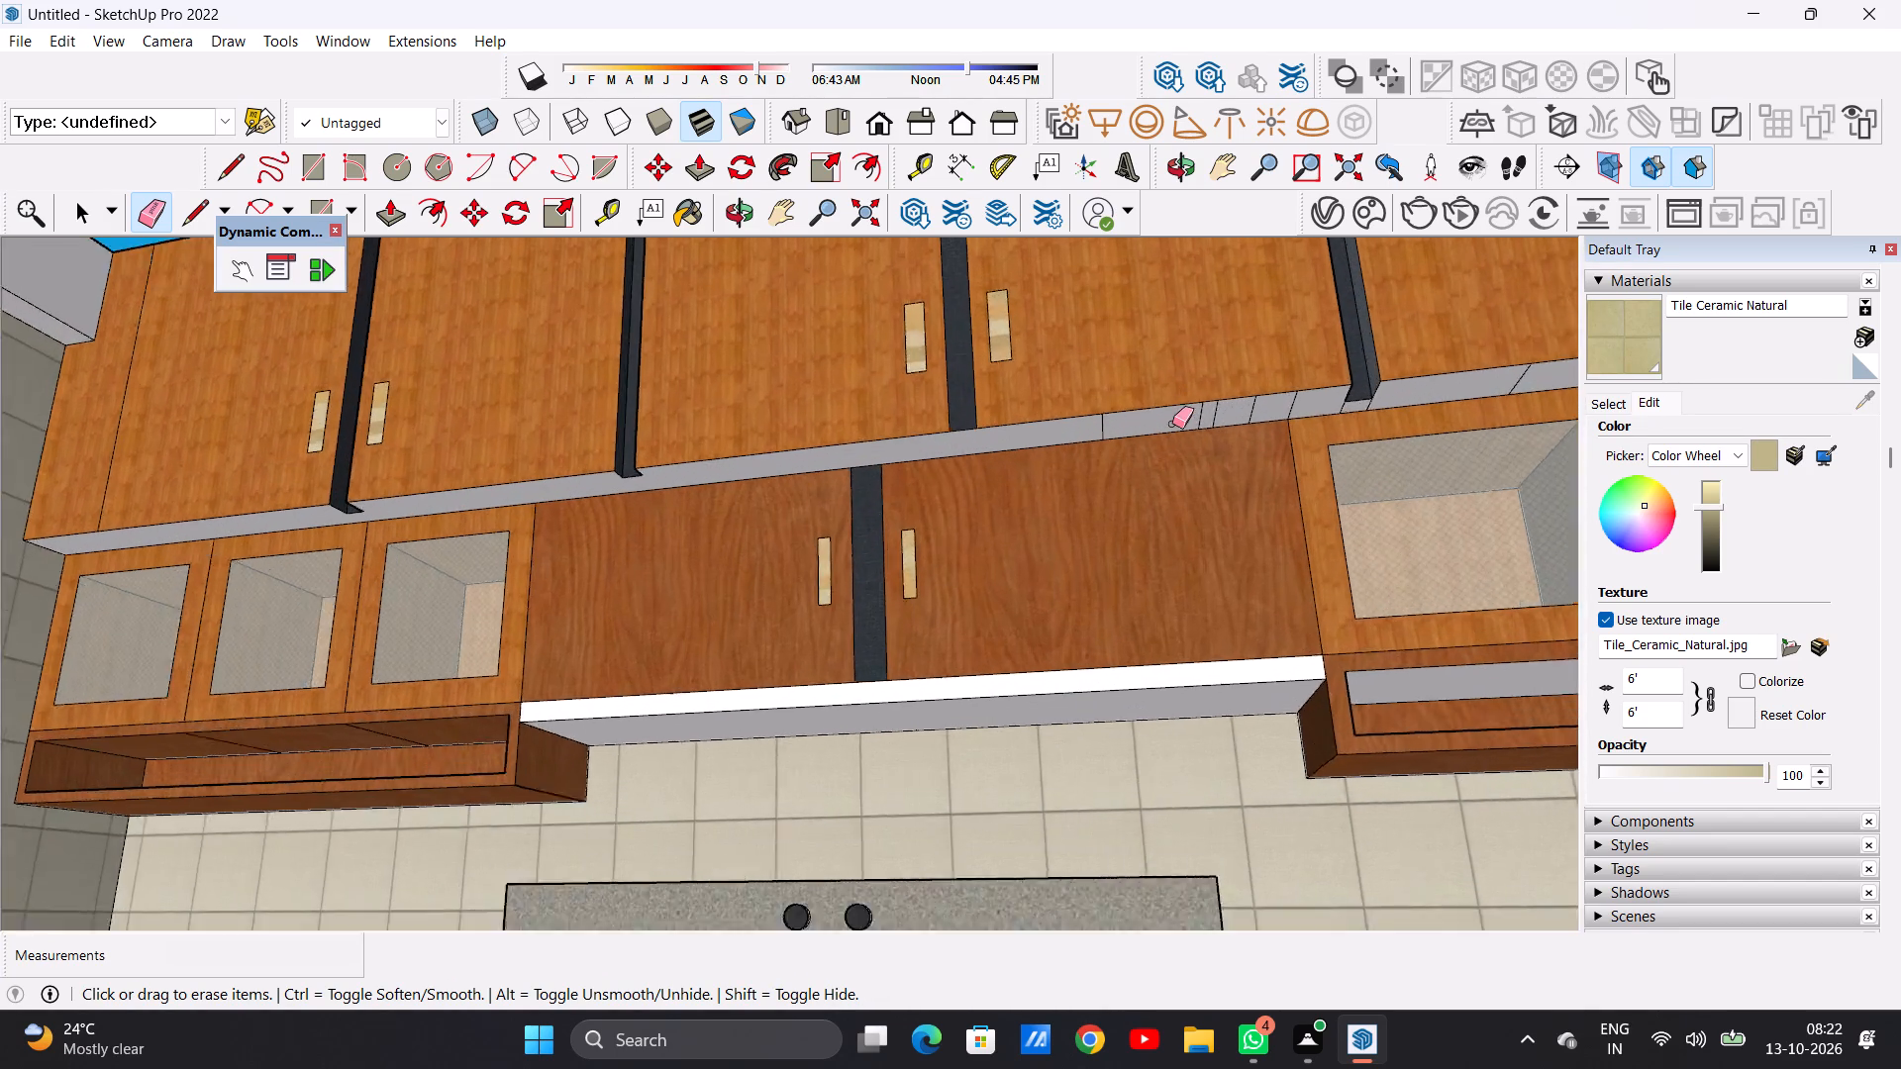
pyautogui.scroll(9, 1172, 424)
pyautogui.moveTo(955, 425); pyautogui.dragTo(1036, 406)
pyautogui.moveTo(1354, 392); pyautogui.dragTo(1339, 388)
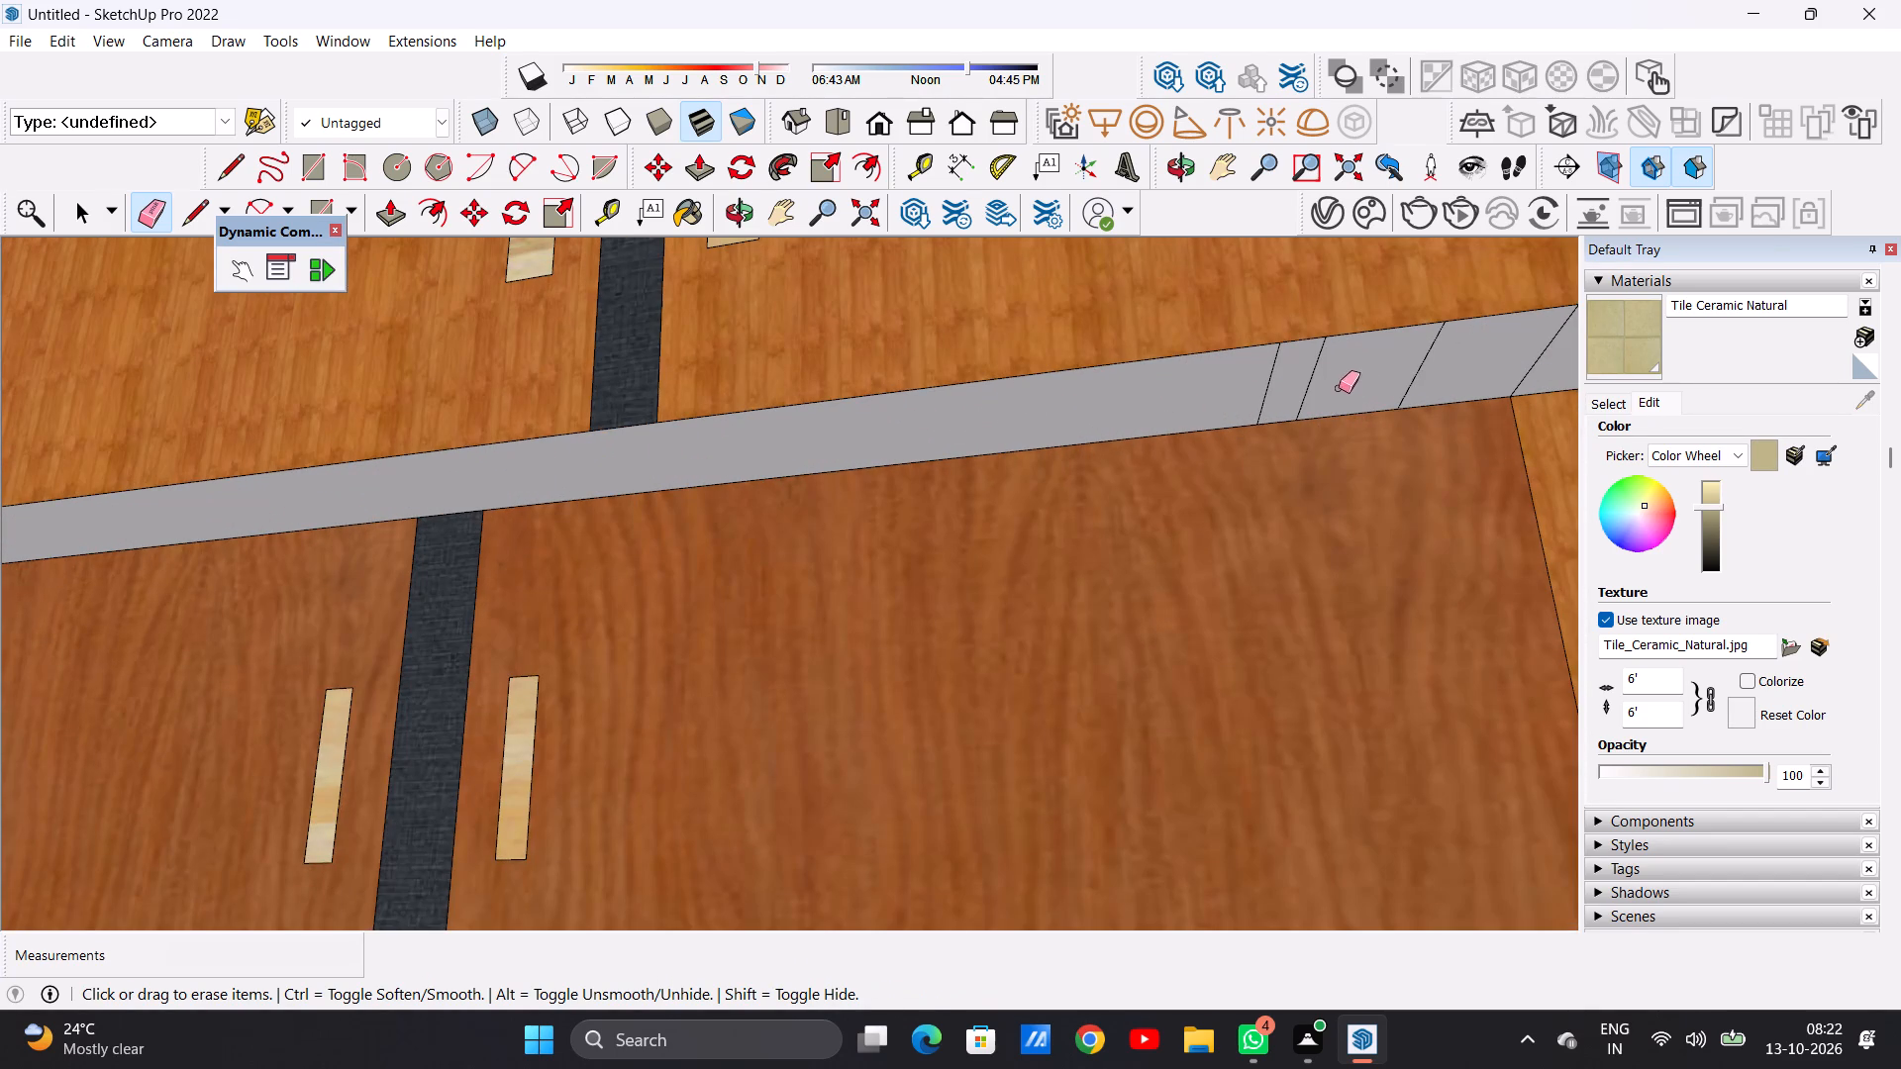
pyautogui.moveTo(1339, 388); pyautogui.dragTo(1233, 396)
pyautogui.moveTo(1463, 380); pyautogui.dragTo(1385, 380)
pyautogui.moveTo(1542, 352); pyautogui.dragTo(1521, 356)
# Erase the short underside seam lines around the upper dark divider where the plain doors meet the far glass-front cabinets.
pyautogui.scroll(-14, 1030, 435)
pyautogui.scroll(1, 1174, 428)
pyautogui.scroll(-2, 1174, 428)
pyautogui.scroll(19, 1174, 428)
pyautogui.scroll(-1, 1069, 437)
pyautogui.scroll(4, 1069, 436)
pyautogui.moveTo(980, 412); pyautogui.dragTo(1093, 401)
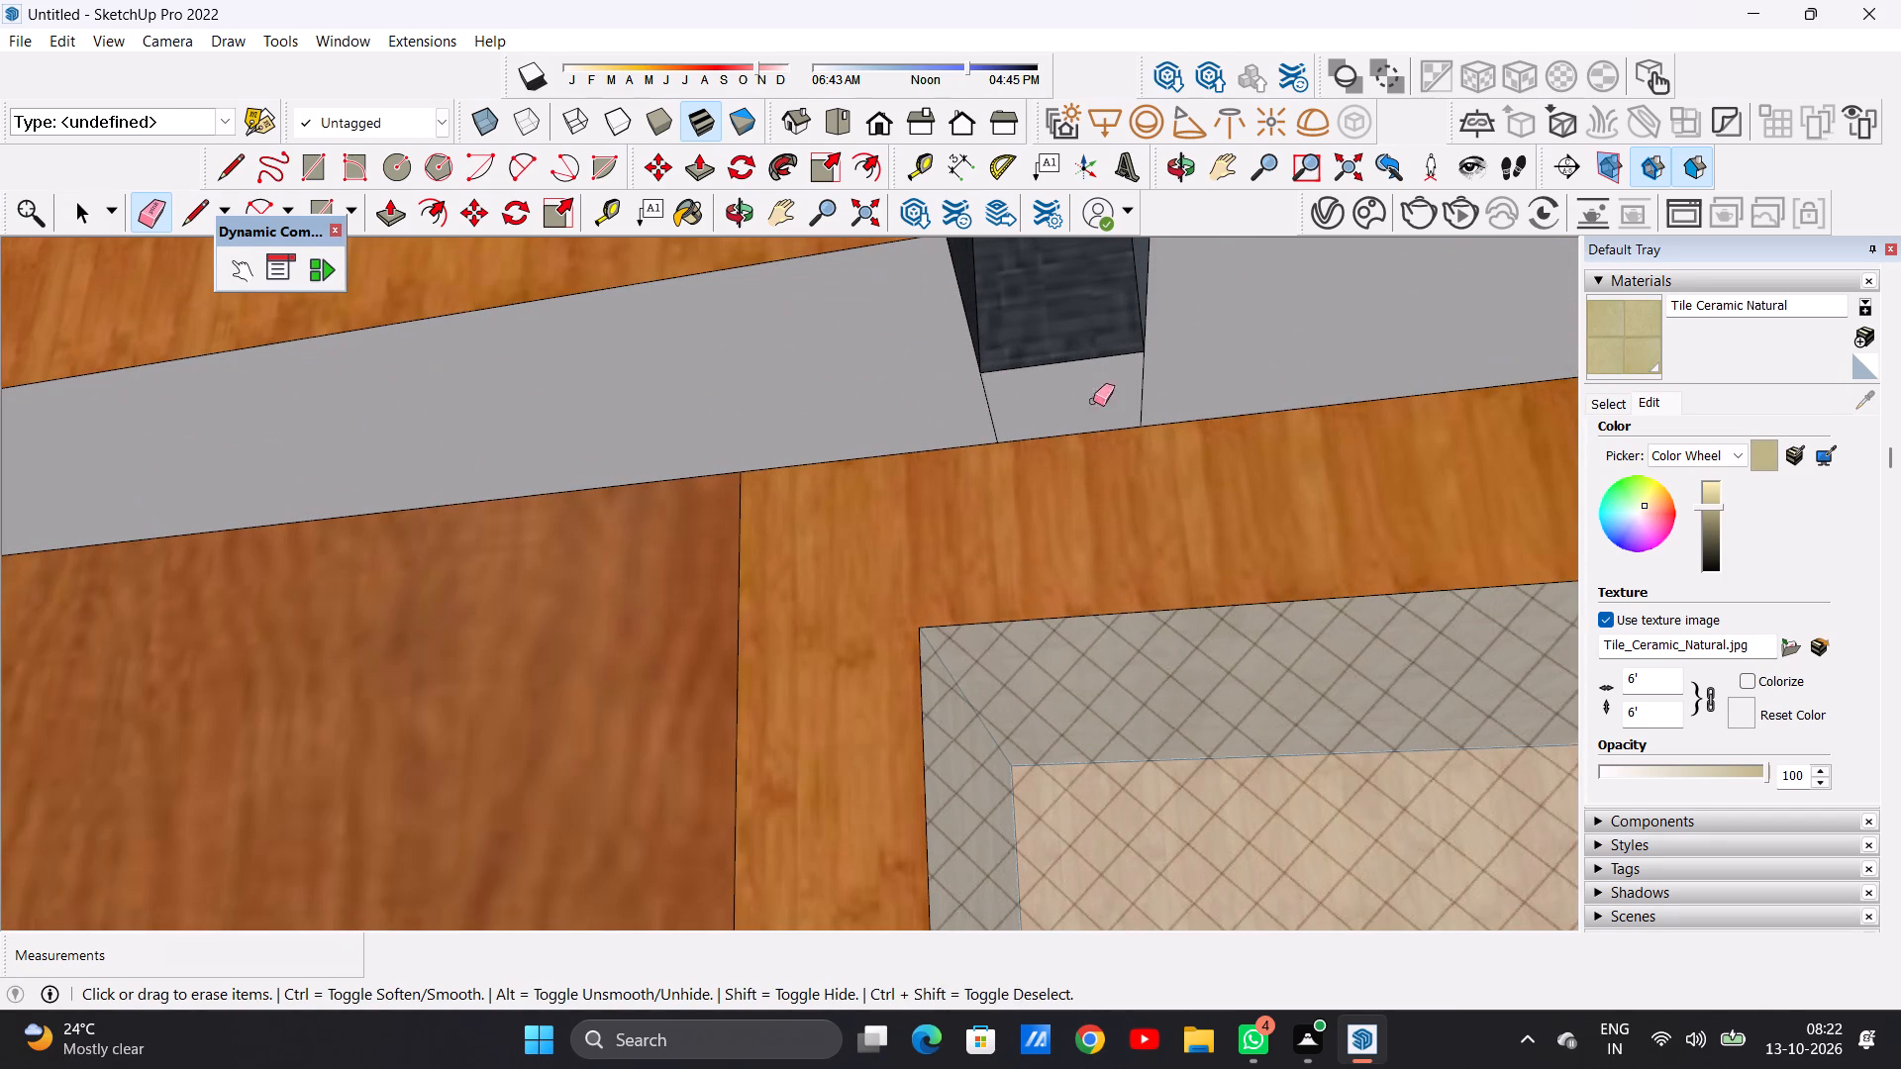
pyautogui.moveTo(1093, 401); pyautogui.dragTo(1183, 401)
pyautogui.scroll(-20, 934, 470)
pyautogui.scroll(5, 1129, 429)
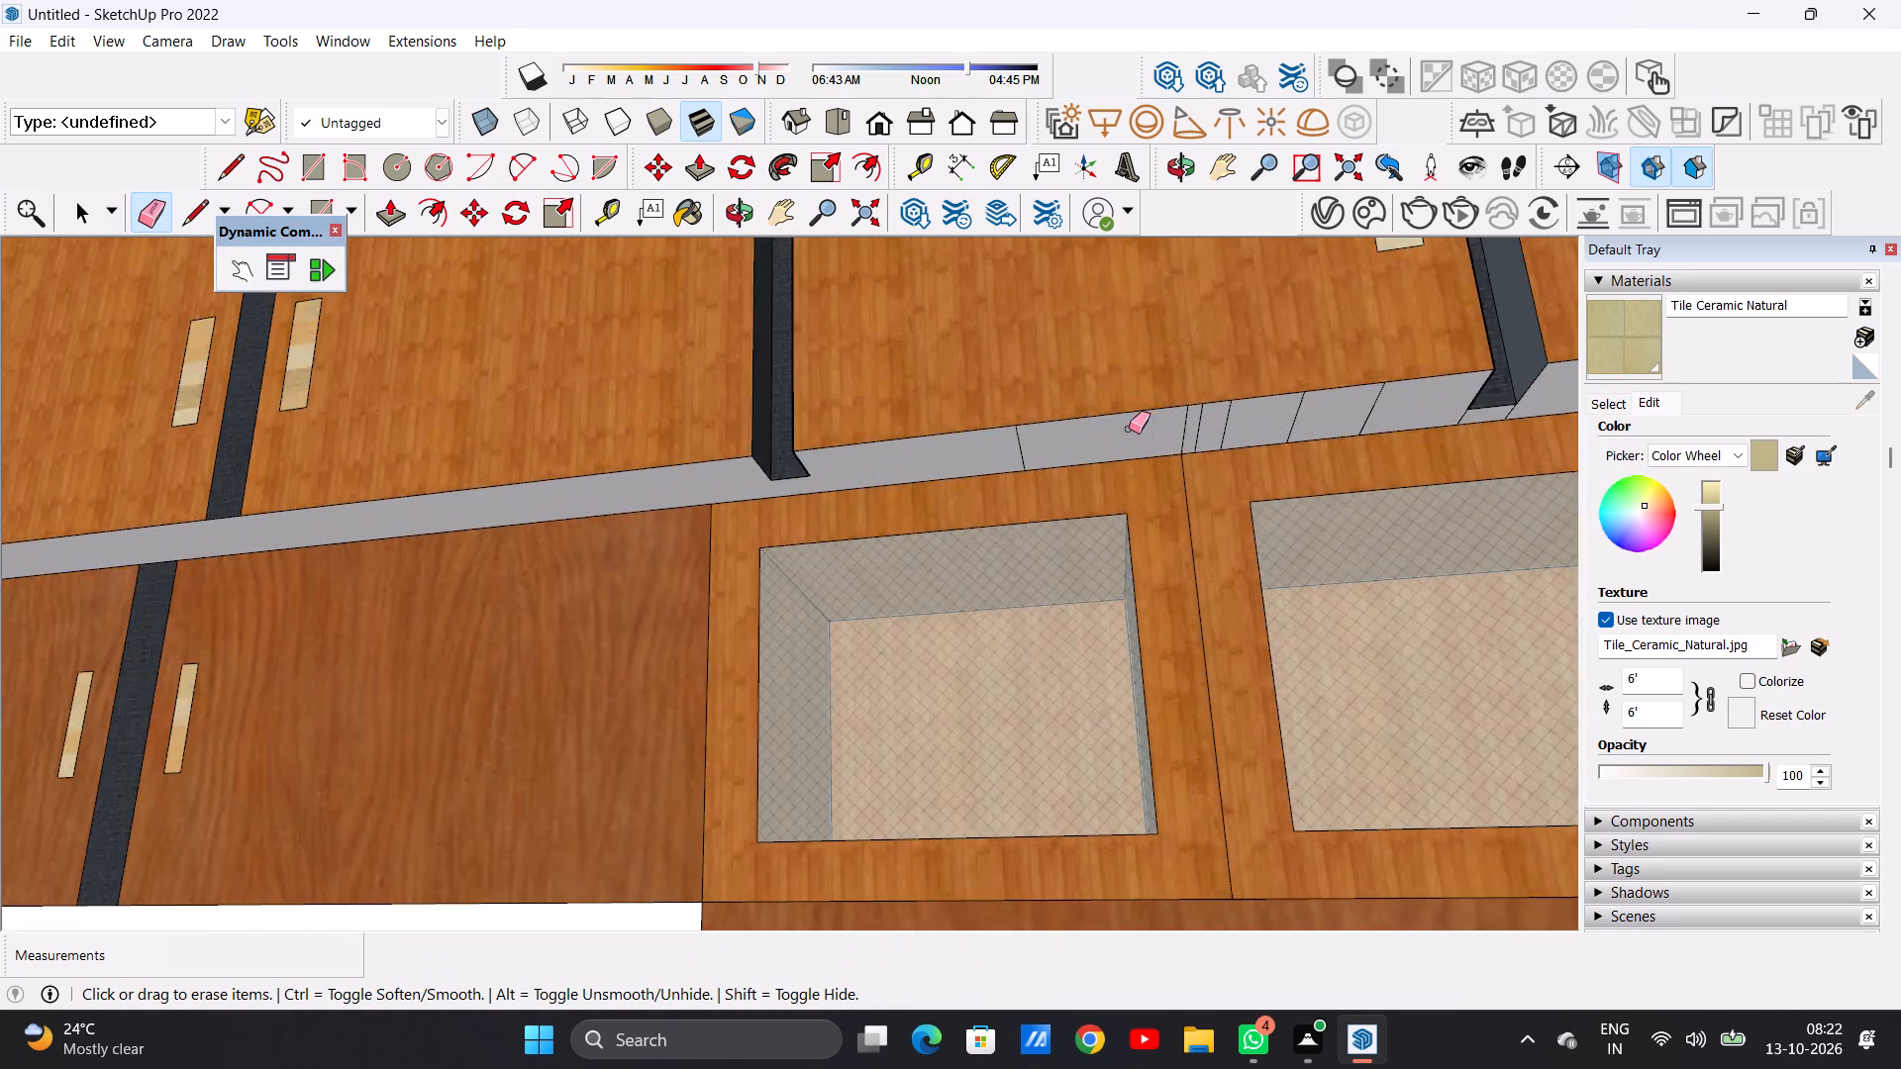
# Erase the cluster of underside seam lines above the first and second glass doors of the far cabinets.
pyautogui.scroll(8, 1129, 429)
pyautogui.moveTo(1168, 430); pyautogui.dragTo(1290, 422)
pyautogui.moveTo(849, 449); pyautogui.dragTo(916, 440)
pyautogui.scroll(-7, 925, 446)
pyautogui.scroll(6, 1113, 438)
pyautogui.scroll(-1, 1121, 435)
pyautogui.moveTo(1162, 419); pyautogui.dragTo(1233, 399)
pyautogui.moveTo(1271, 406); pyautogui.dragTo(1318, 407)
pyautogui.scroll(-12, 1065, 453)
pyautogui.scroll(16, 1257, 437)
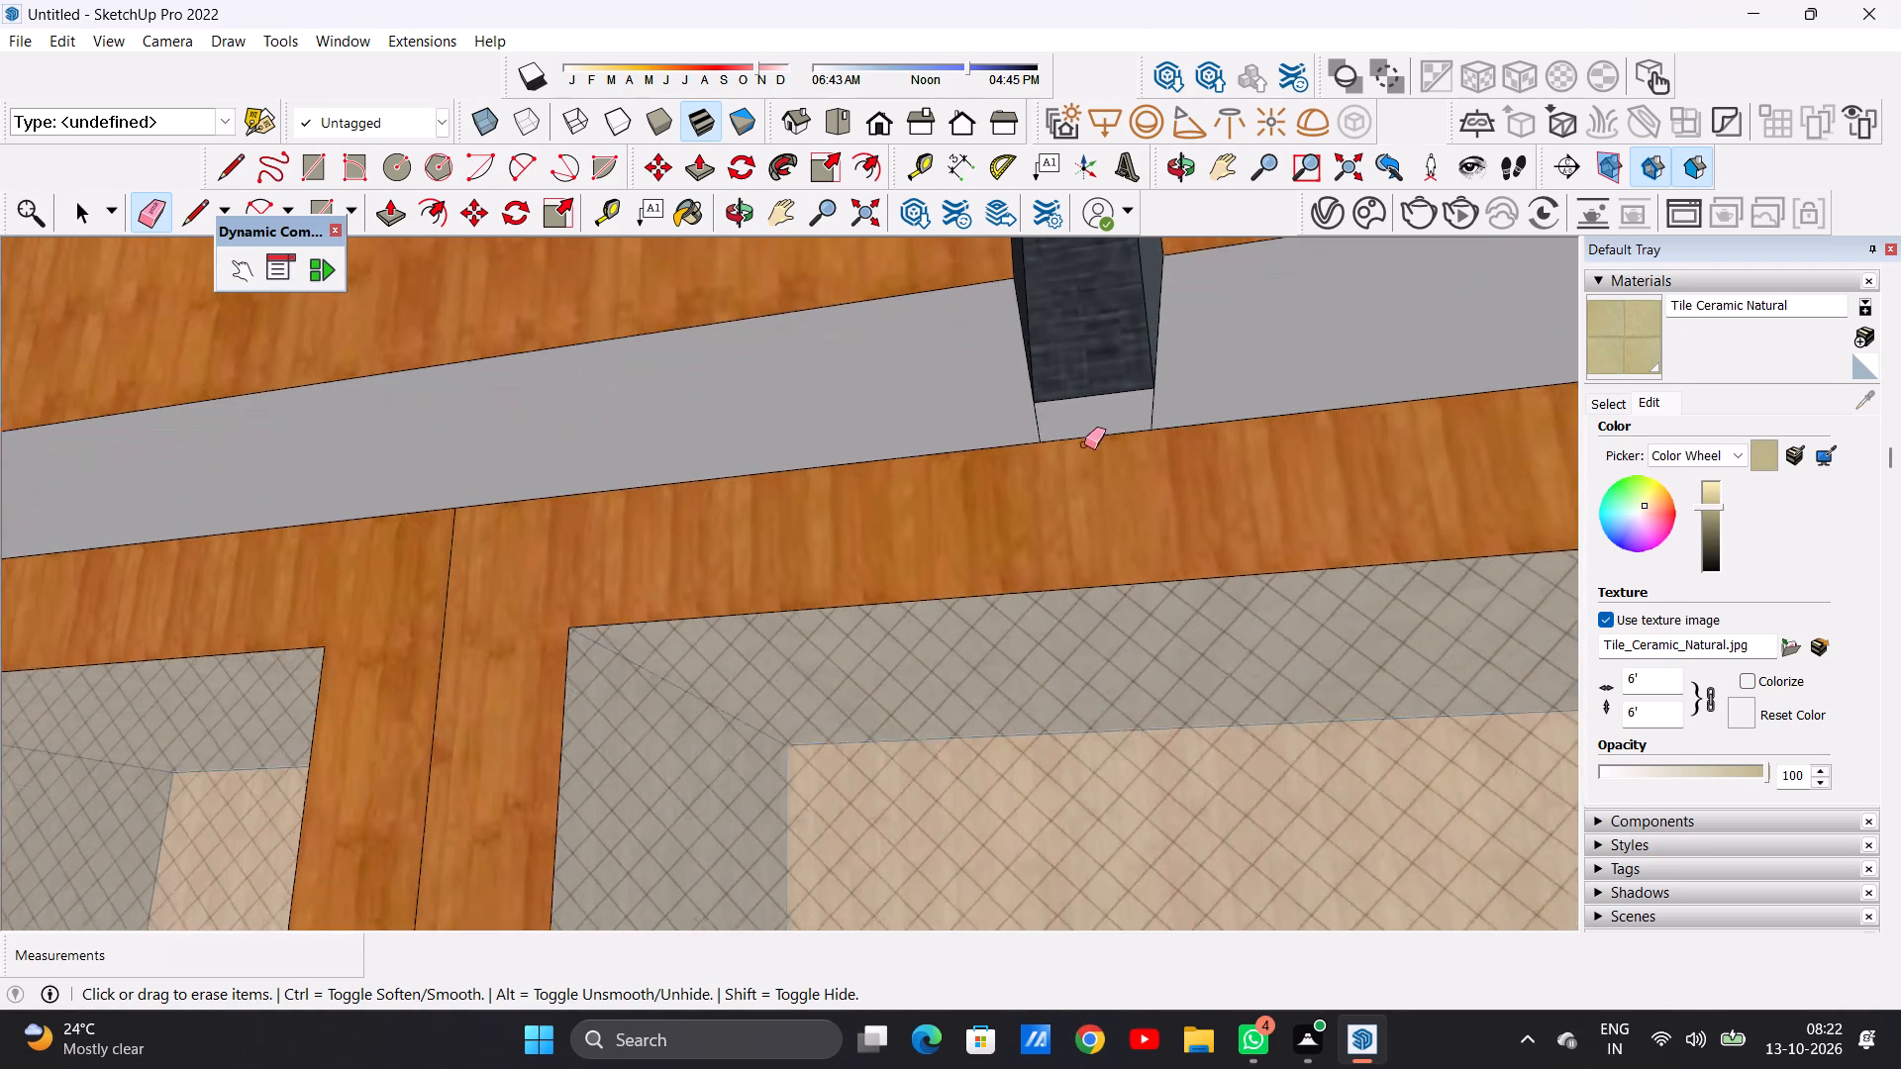
# Erase the short underside lines beneath the upper dark divider above the far cabinets' second glass door.
pyautogui.scroll(2, 1084, 444)
pyautogui.moveTo(1005, 437); pyautogui.dragTo(1067, 431)
pyautogui.moveTo(1113, 423); pyautogui.dragTo(1201, 405)
pyautogui.scroll(-7, 905, 434)
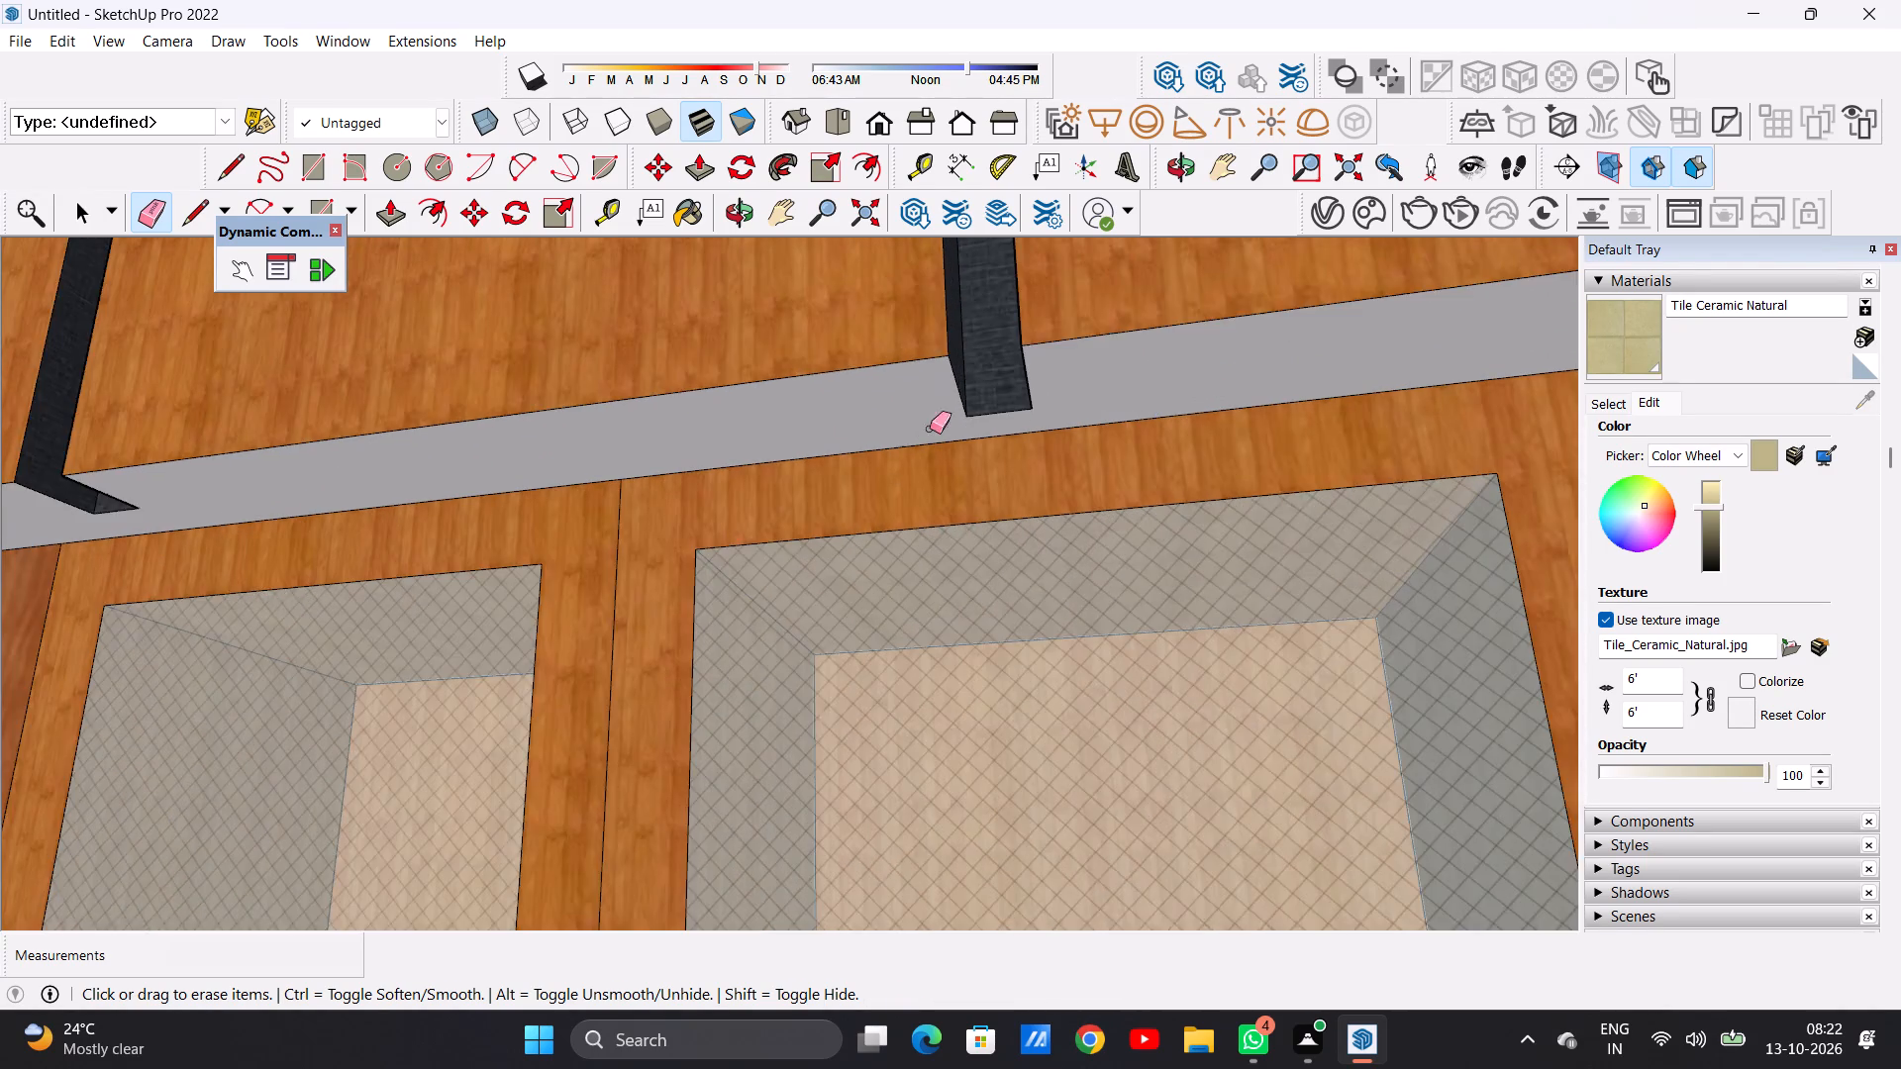
# Erase the remaining underside seam line above the third far glass door, near the open end of the upper cabinets.
pyautogui.scroll(-5, 930, 429)
pyautogui.moveTo(1375, 355); pyautogui.dragTo(1315, 355)
pyautogui.scroll(-8, 1217, 476)
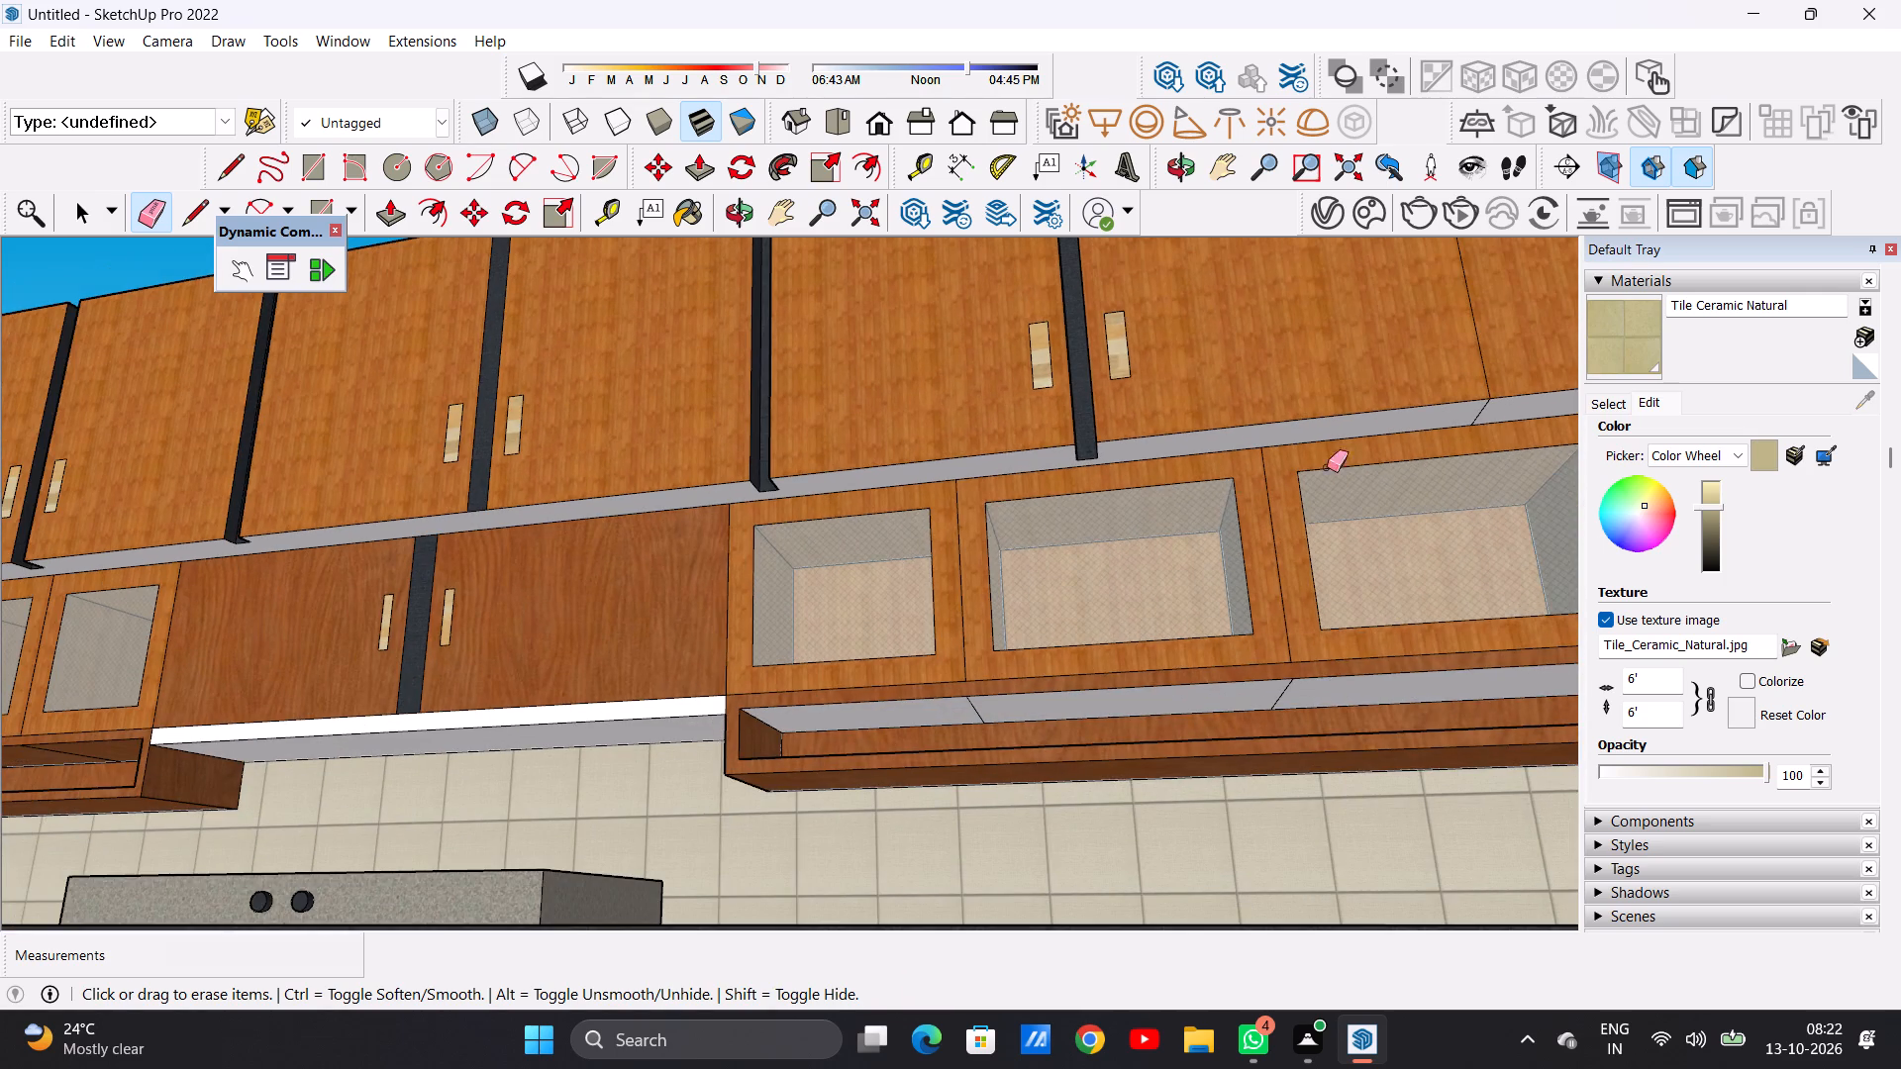
pyautogui.scroll(3, 1495, 418)
pyautogui.scroll(-1, 1495, 418)
pyautogui.scroll(8, 1495, 418)
pyautogui.moveTo(1435, 411); pyautogui.dragTo(1476, 402)
pyautogui.scroll(-10, 1168, 494)
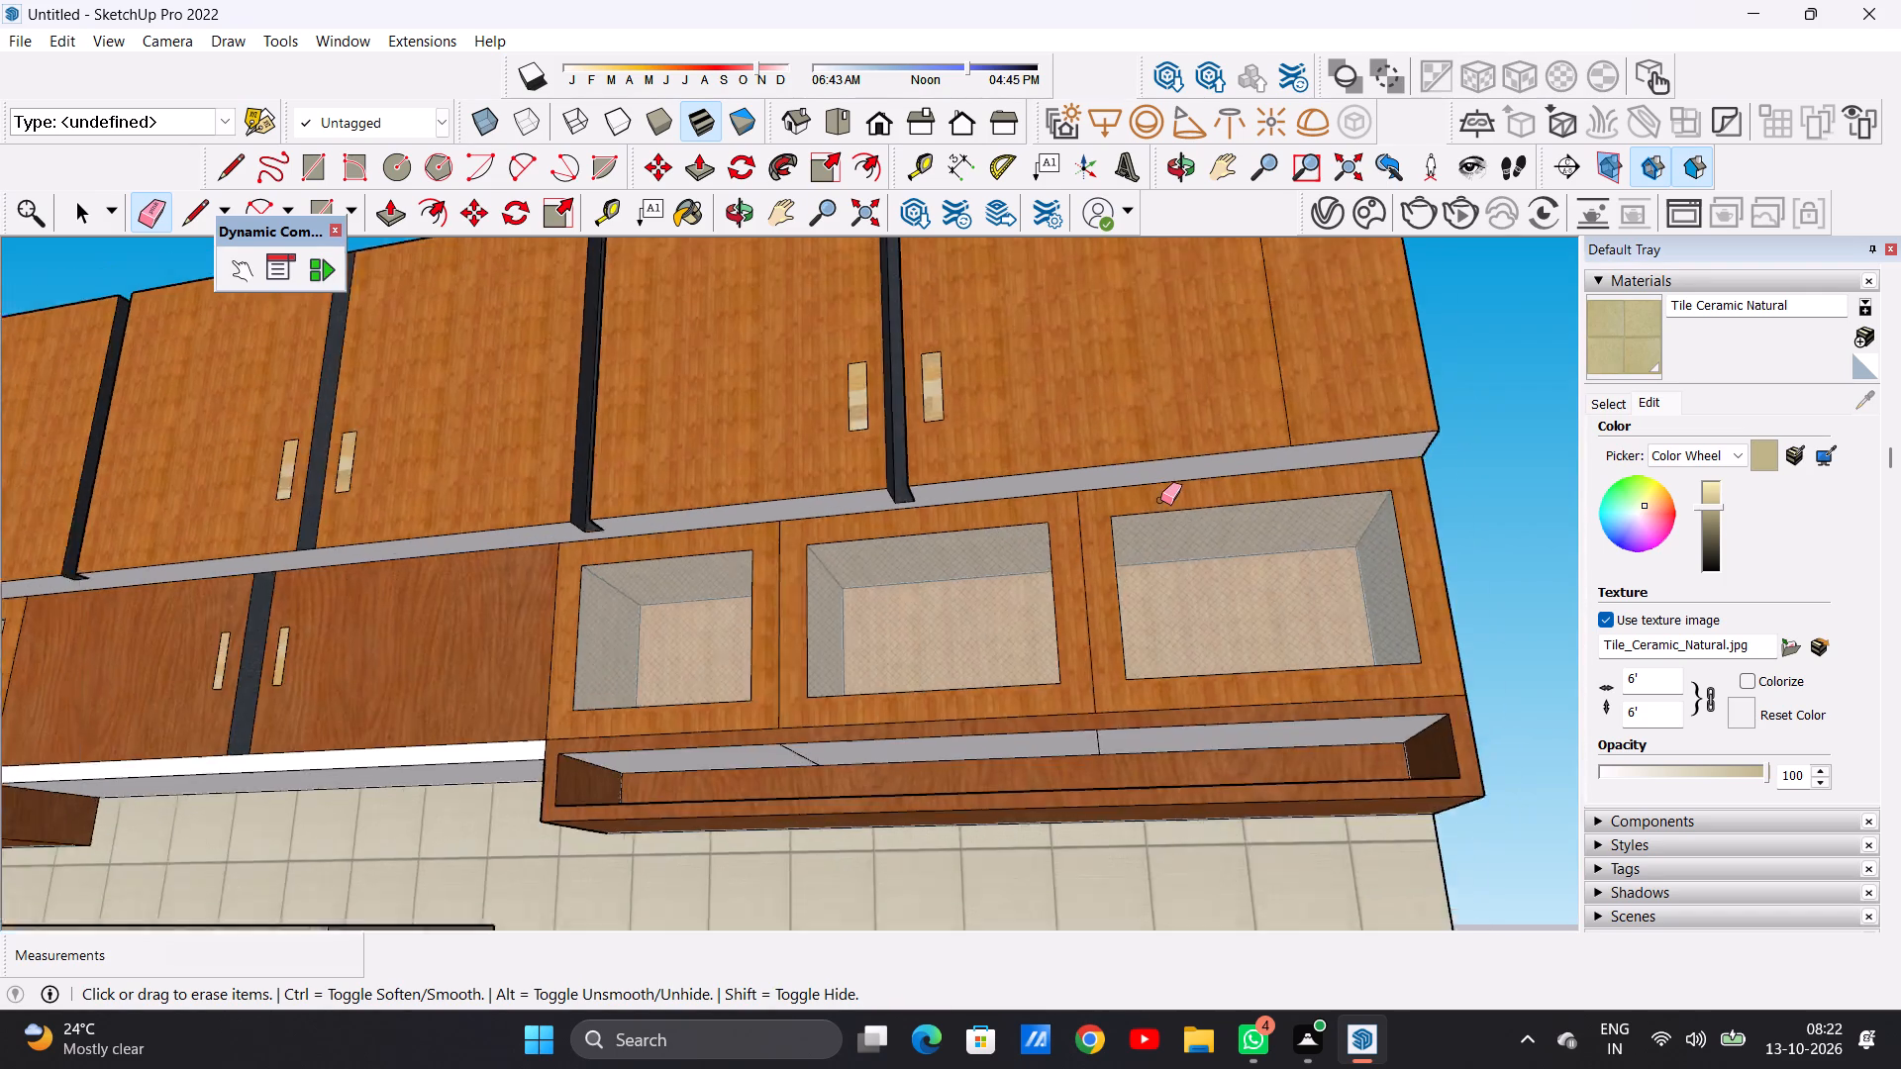
pyautogui.scroll(-2, 1160, 500)
pyautogui.scroll(3, 1125, 520)
pyautogui.press('space')
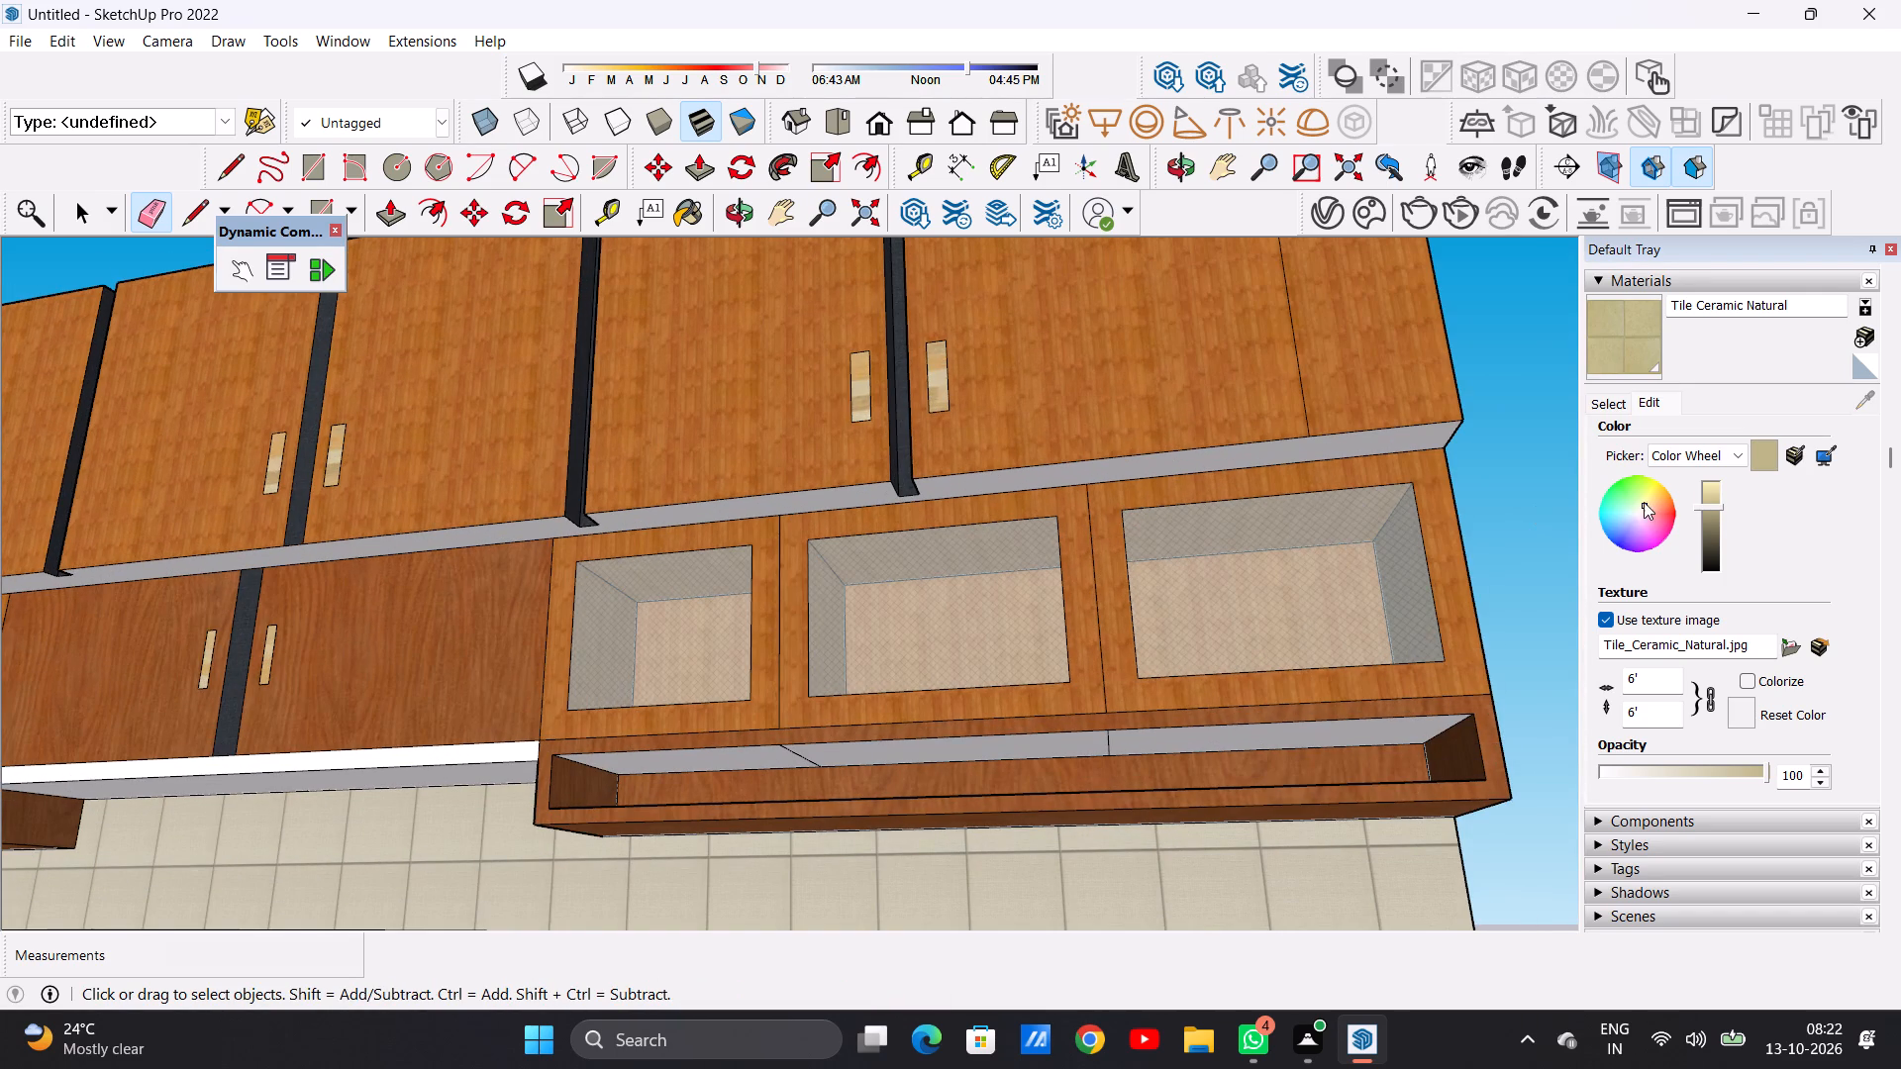
# Paint the cleaned underside strip of the upper cabinets with Wood Bamboo from the Wood materials.
pyautogui.click(1607, 407)
pyautogui.click(1788, 440)
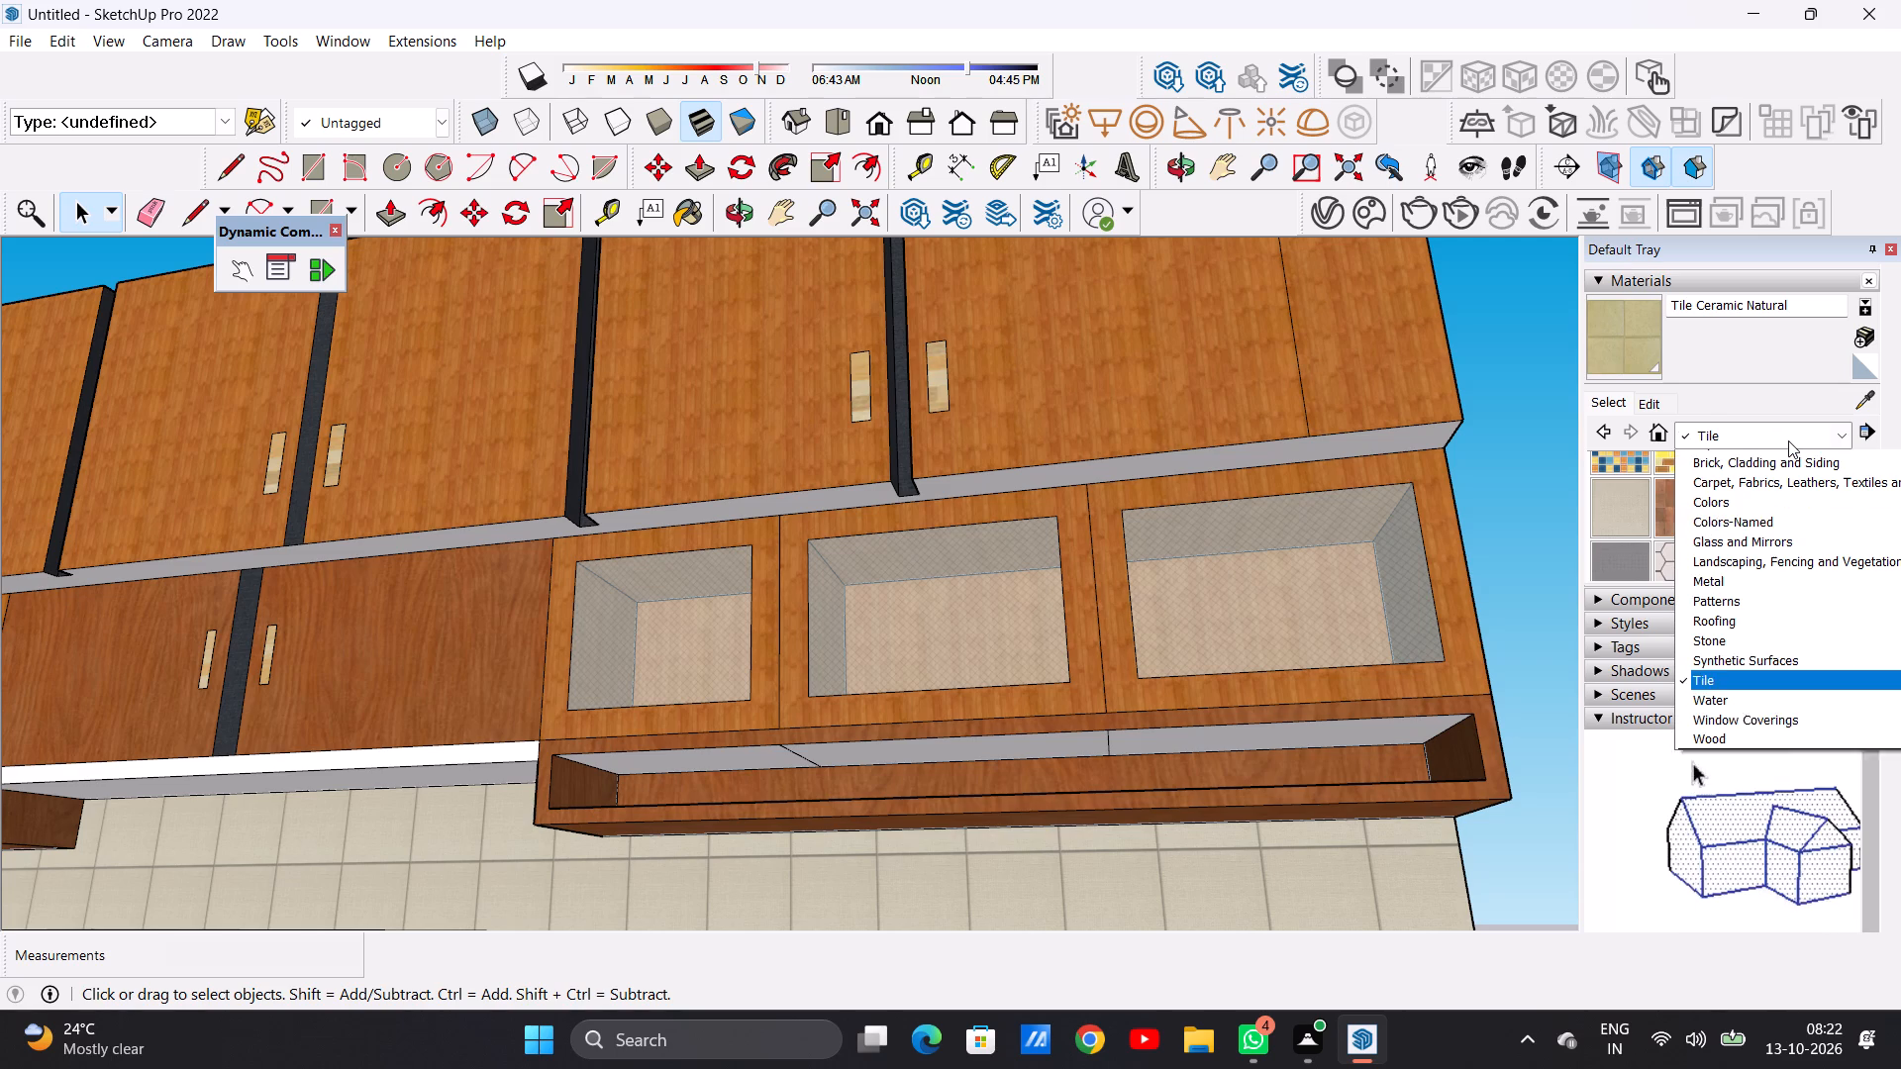
pyautogui.click(1729, 754)
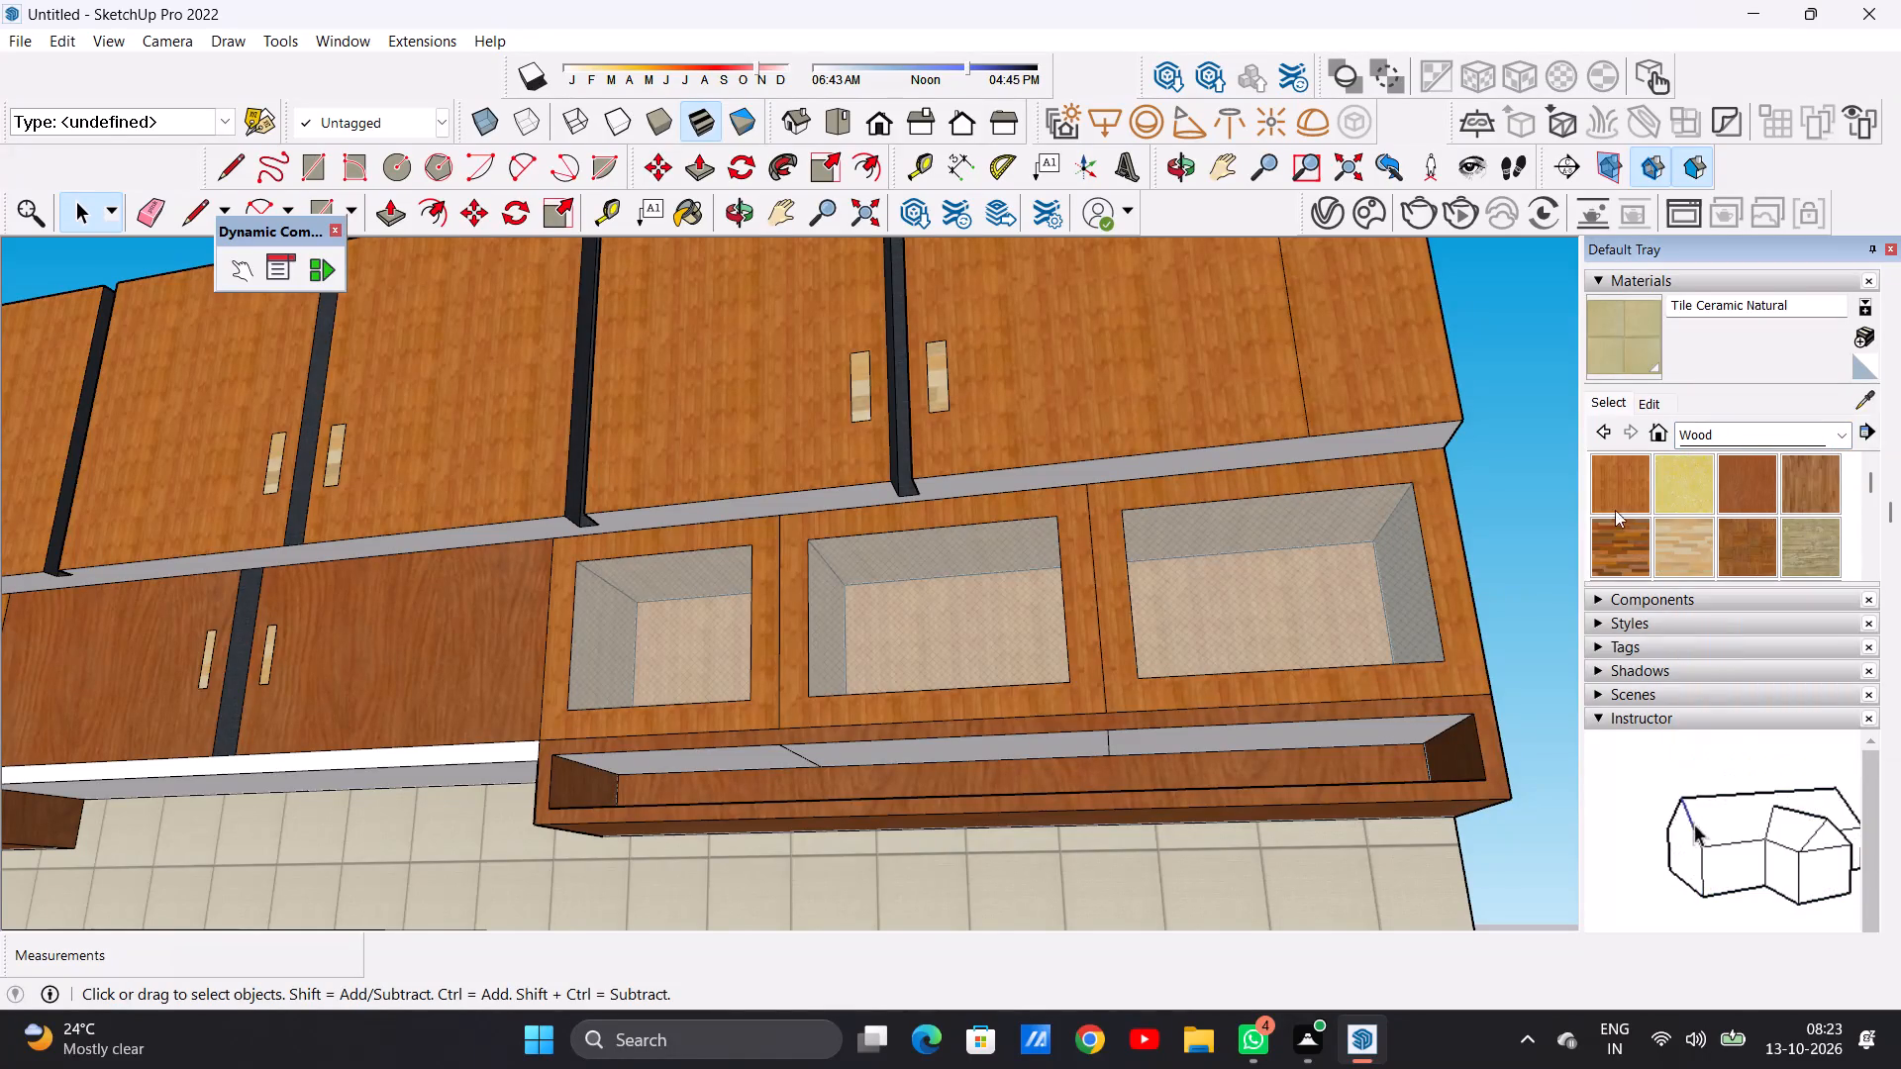
pyautogui.click(1617, 485)
pyautogui.scroll(6, 1139, 474)
pyautogui.click(958, 489)
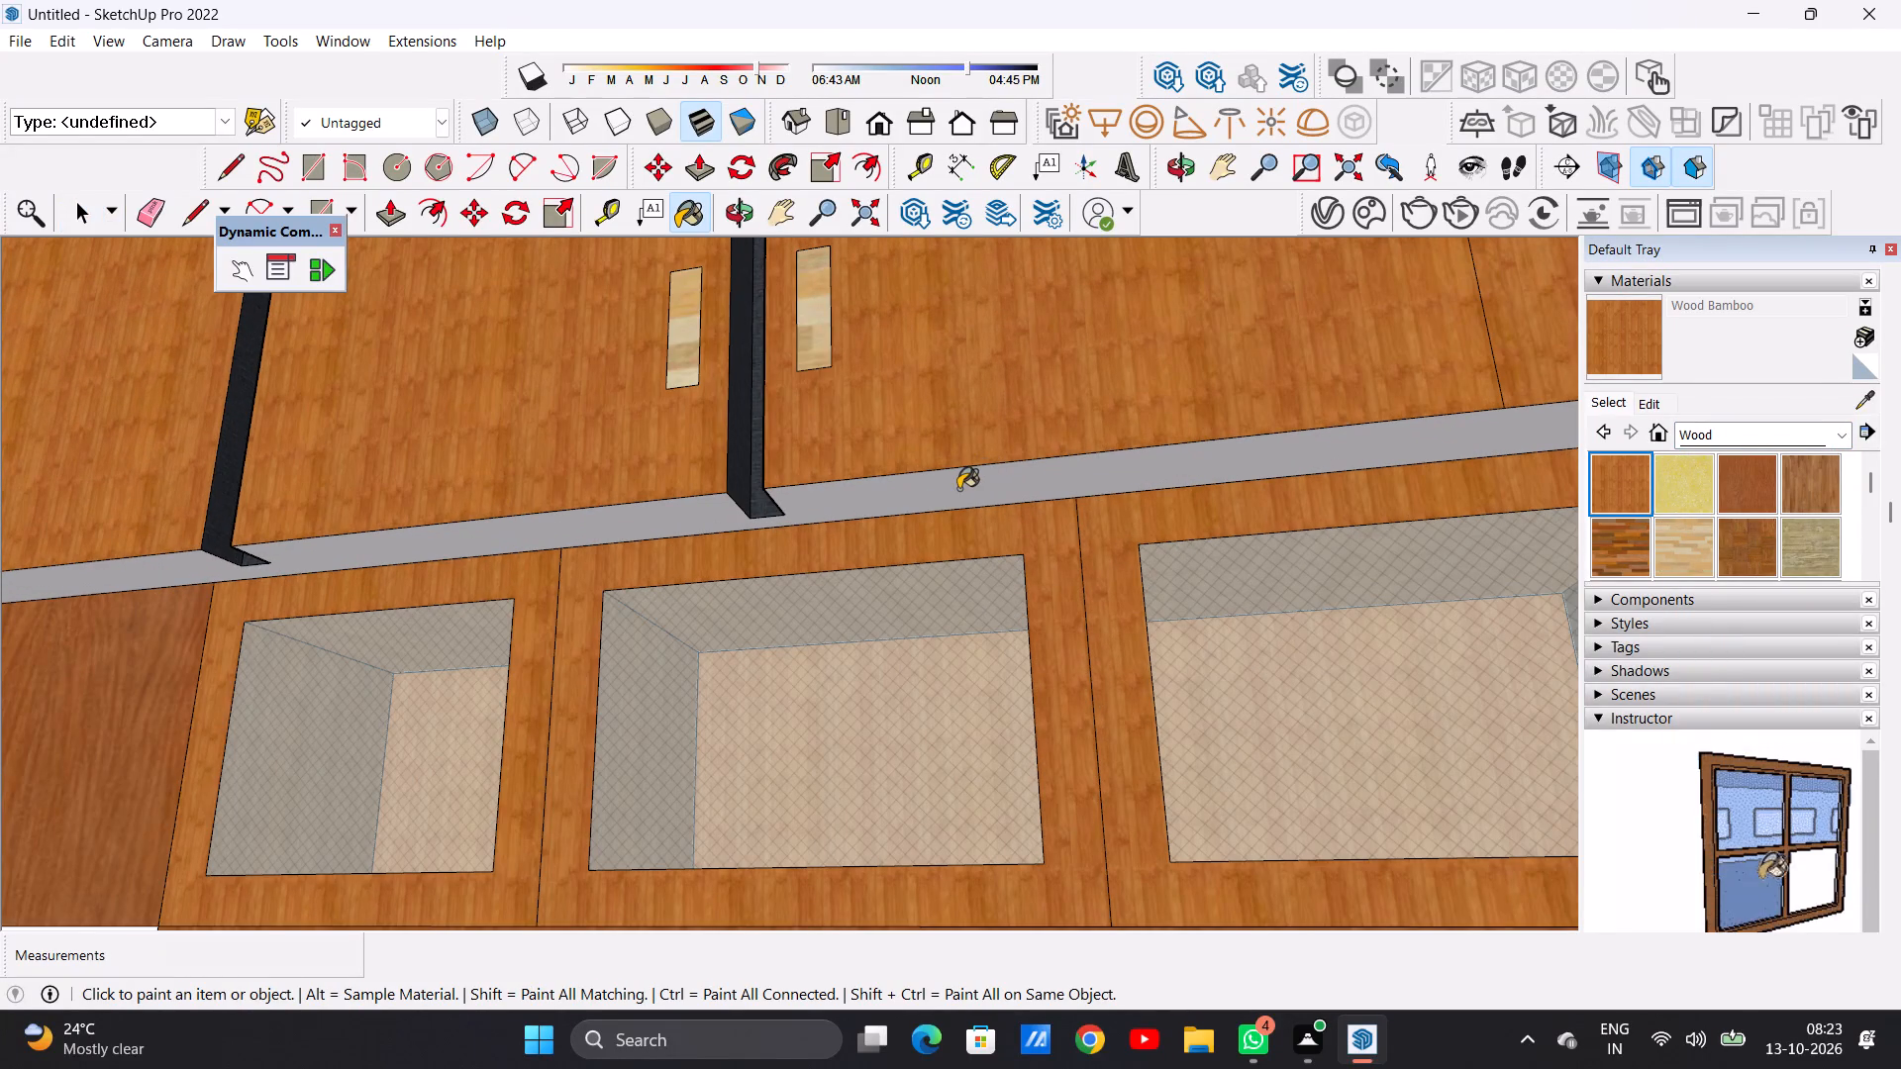
pyautogui.scroll(-8, 1325, 485)
pyautogui.scroll(-5, 1411, 487)
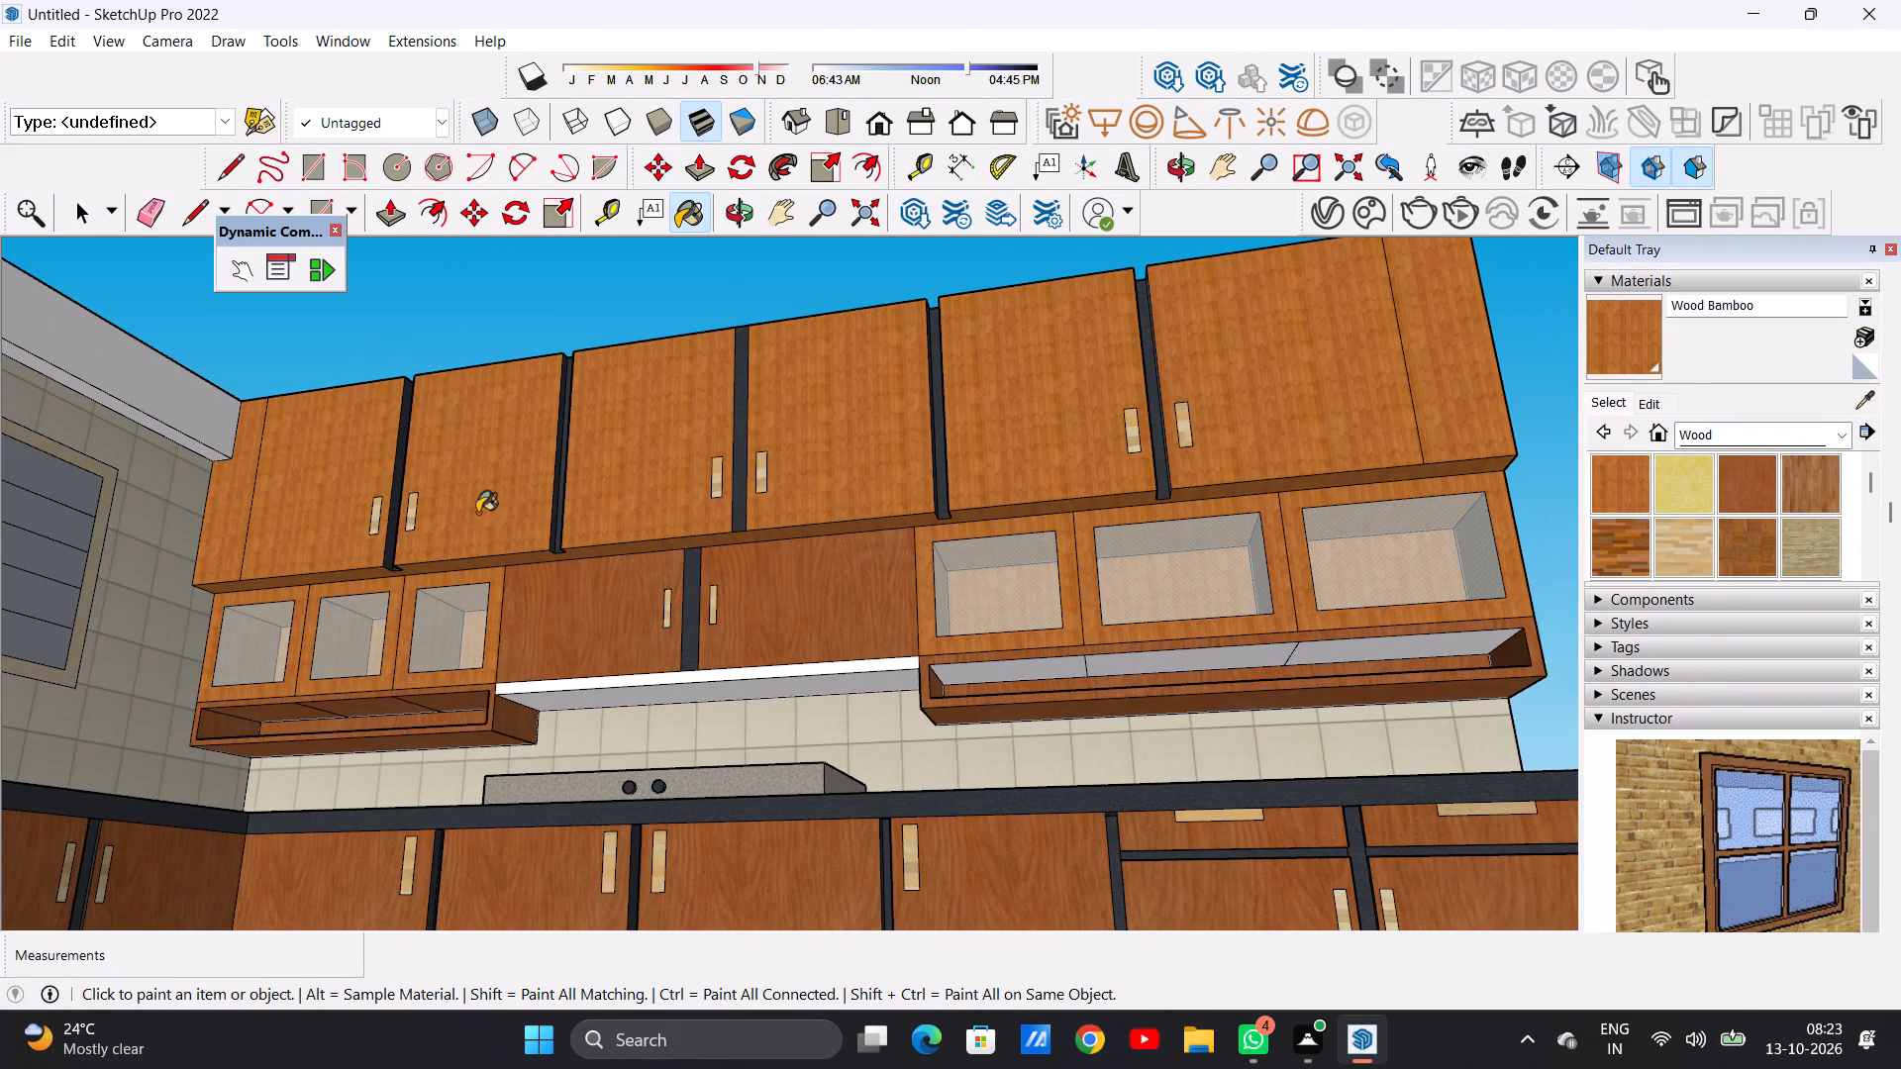
pyautogui.moveTo(396, 589); pyautogui.dragTo(478, 580, button='middle')
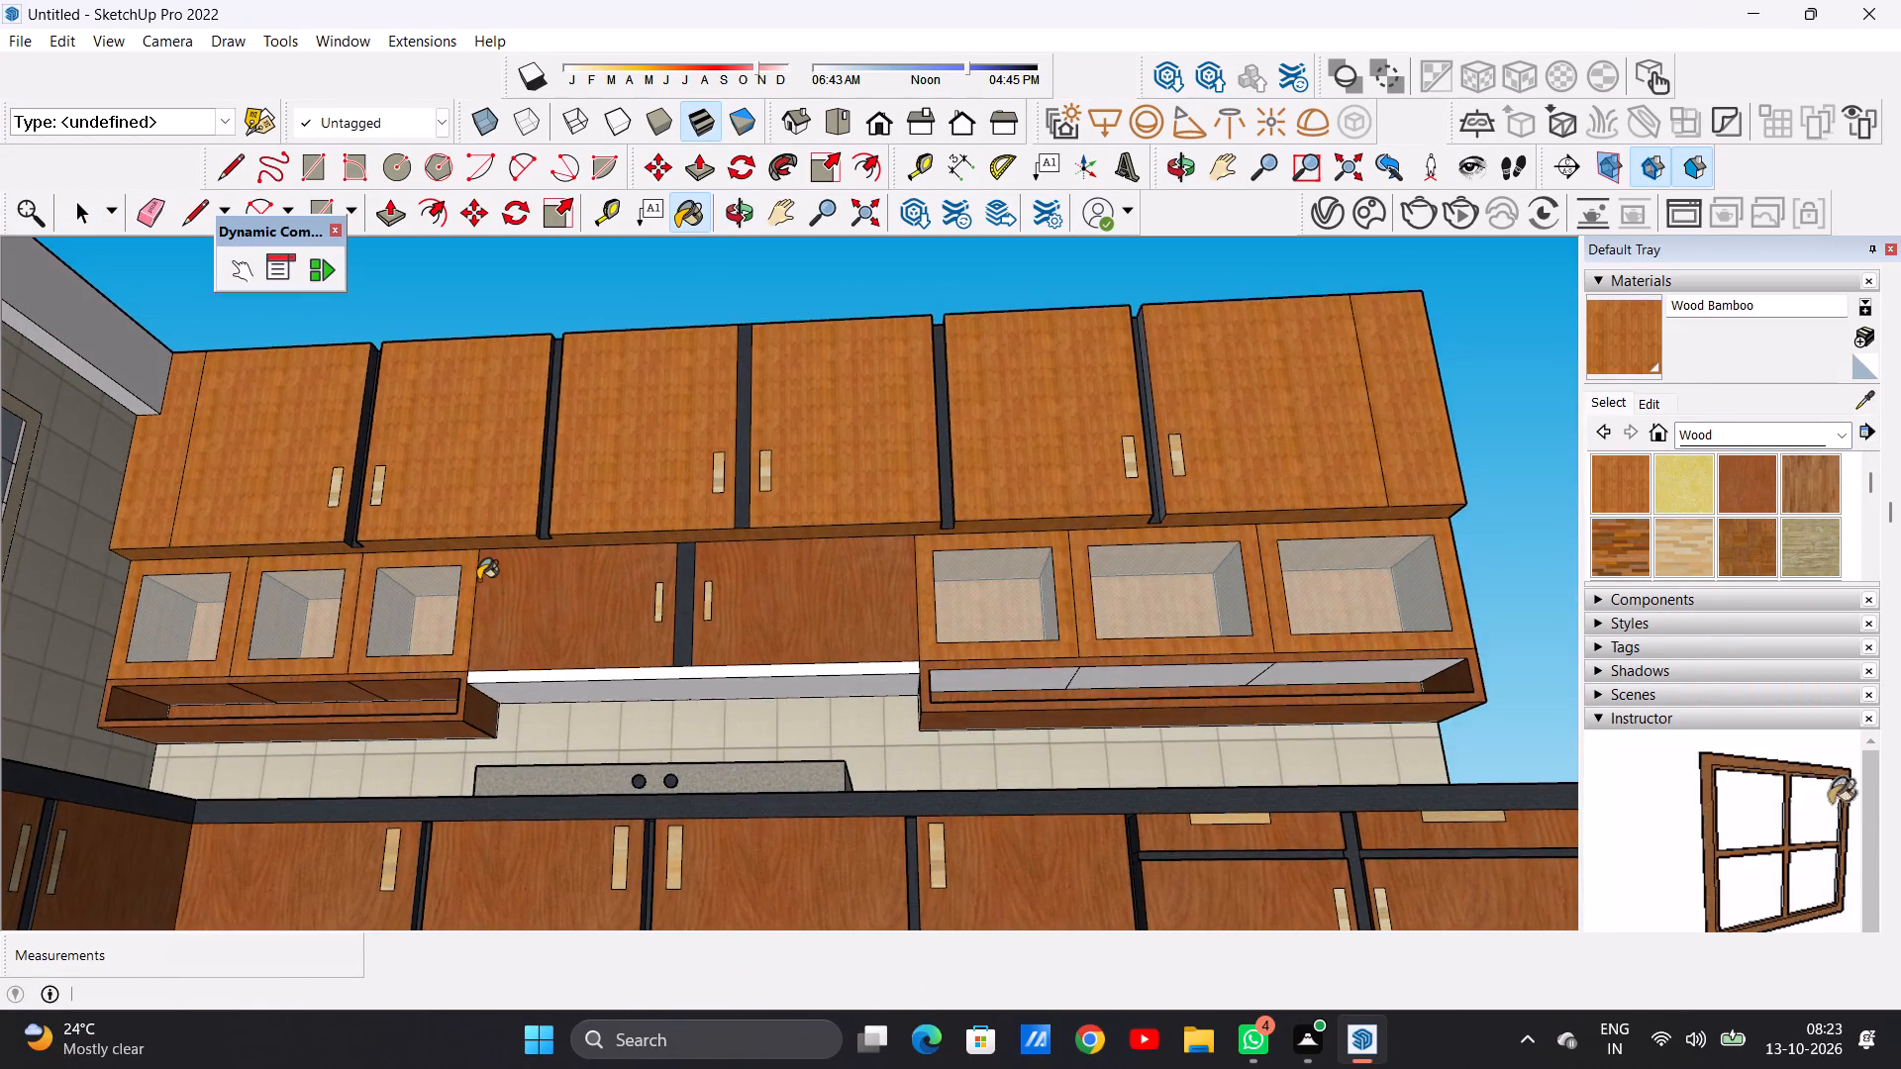
pyautogui.scroll(7, 476, 580)
pyautogui.press('space')
# Paint the three grey panels inside the open shelf below the far glass-front cabinets with Wood Cherry Original.
pyautogui.scroll(-3, 666, 584)
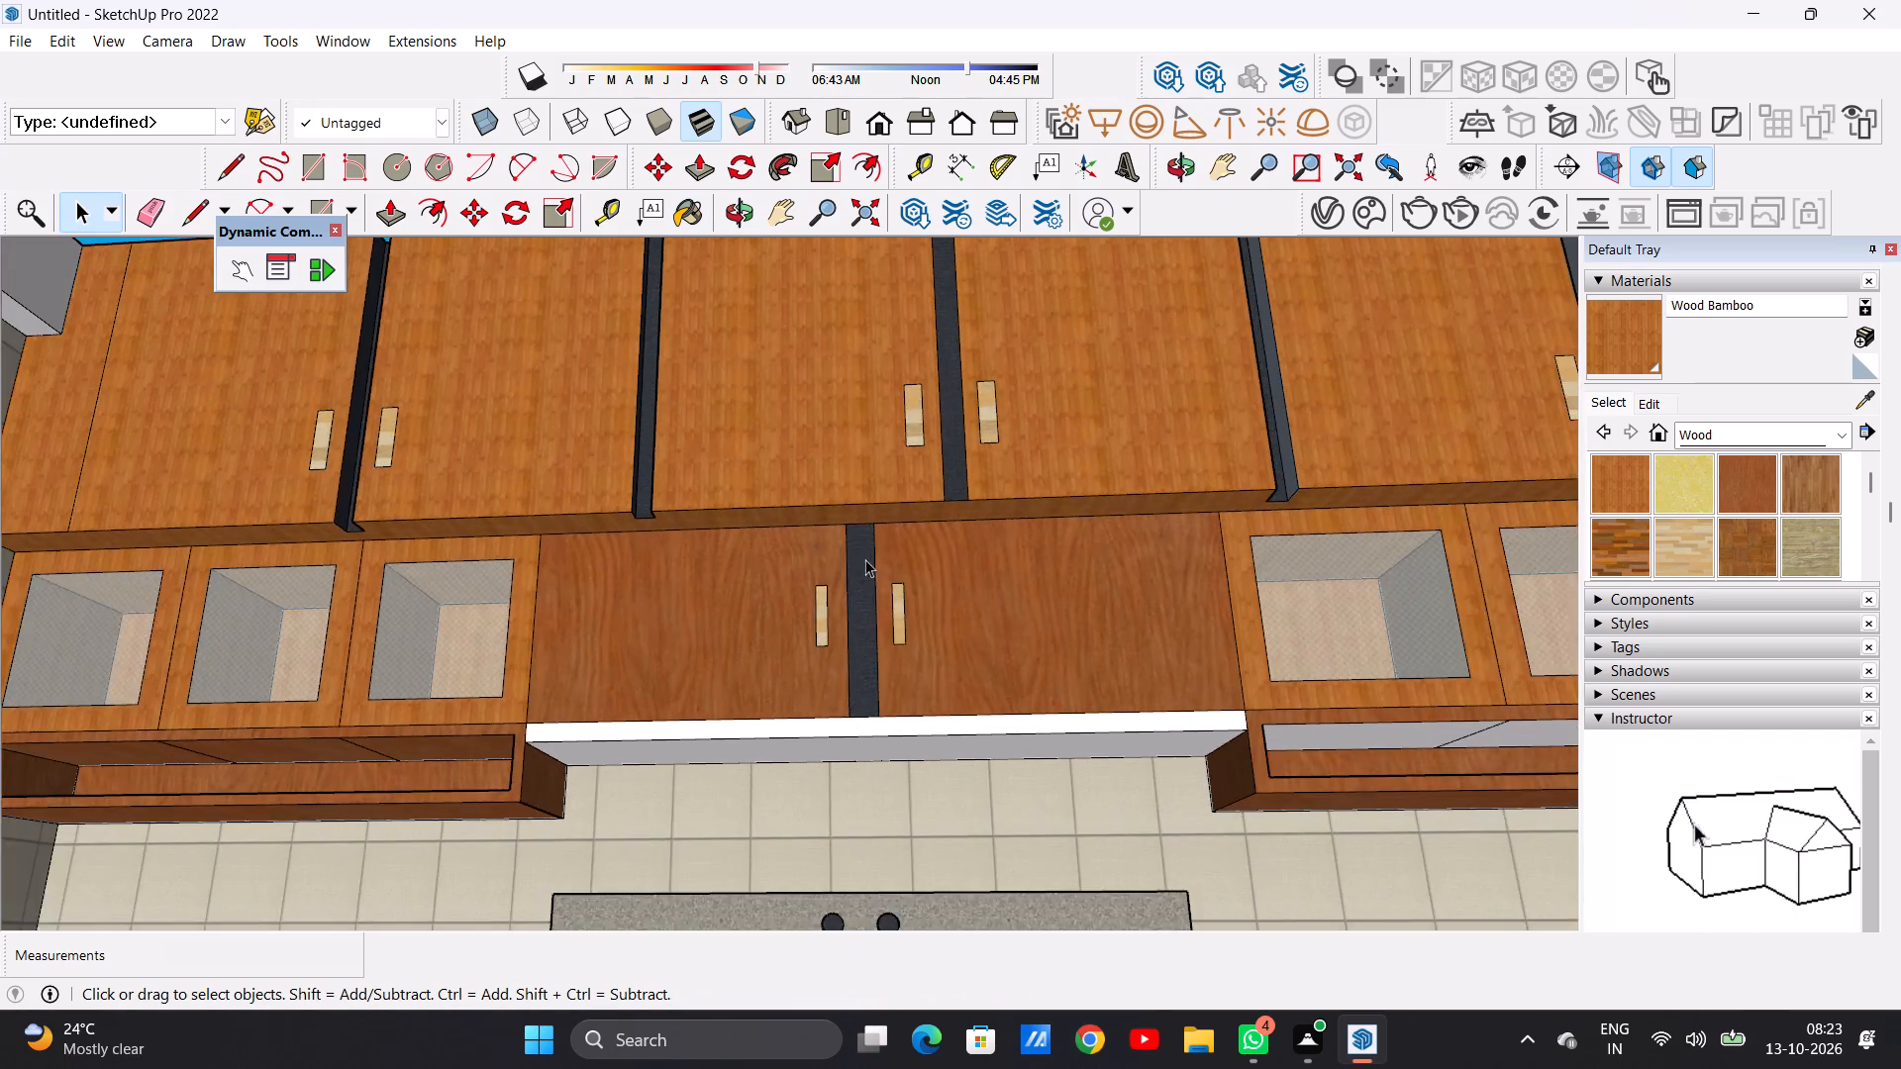
pyautogui.scroll(-2, 882, 564)
pyautogui.scroll(1, 921, 569)
pyautogui.scroll(-12, 935, 569)
pyautogui.moveTo(1100, 610); pyautogui.dragTo(1024, 666, button='middle')
pyautogui.scroll(6, 1195, 633)
pyautogui.scroll(11, 1113, 598)
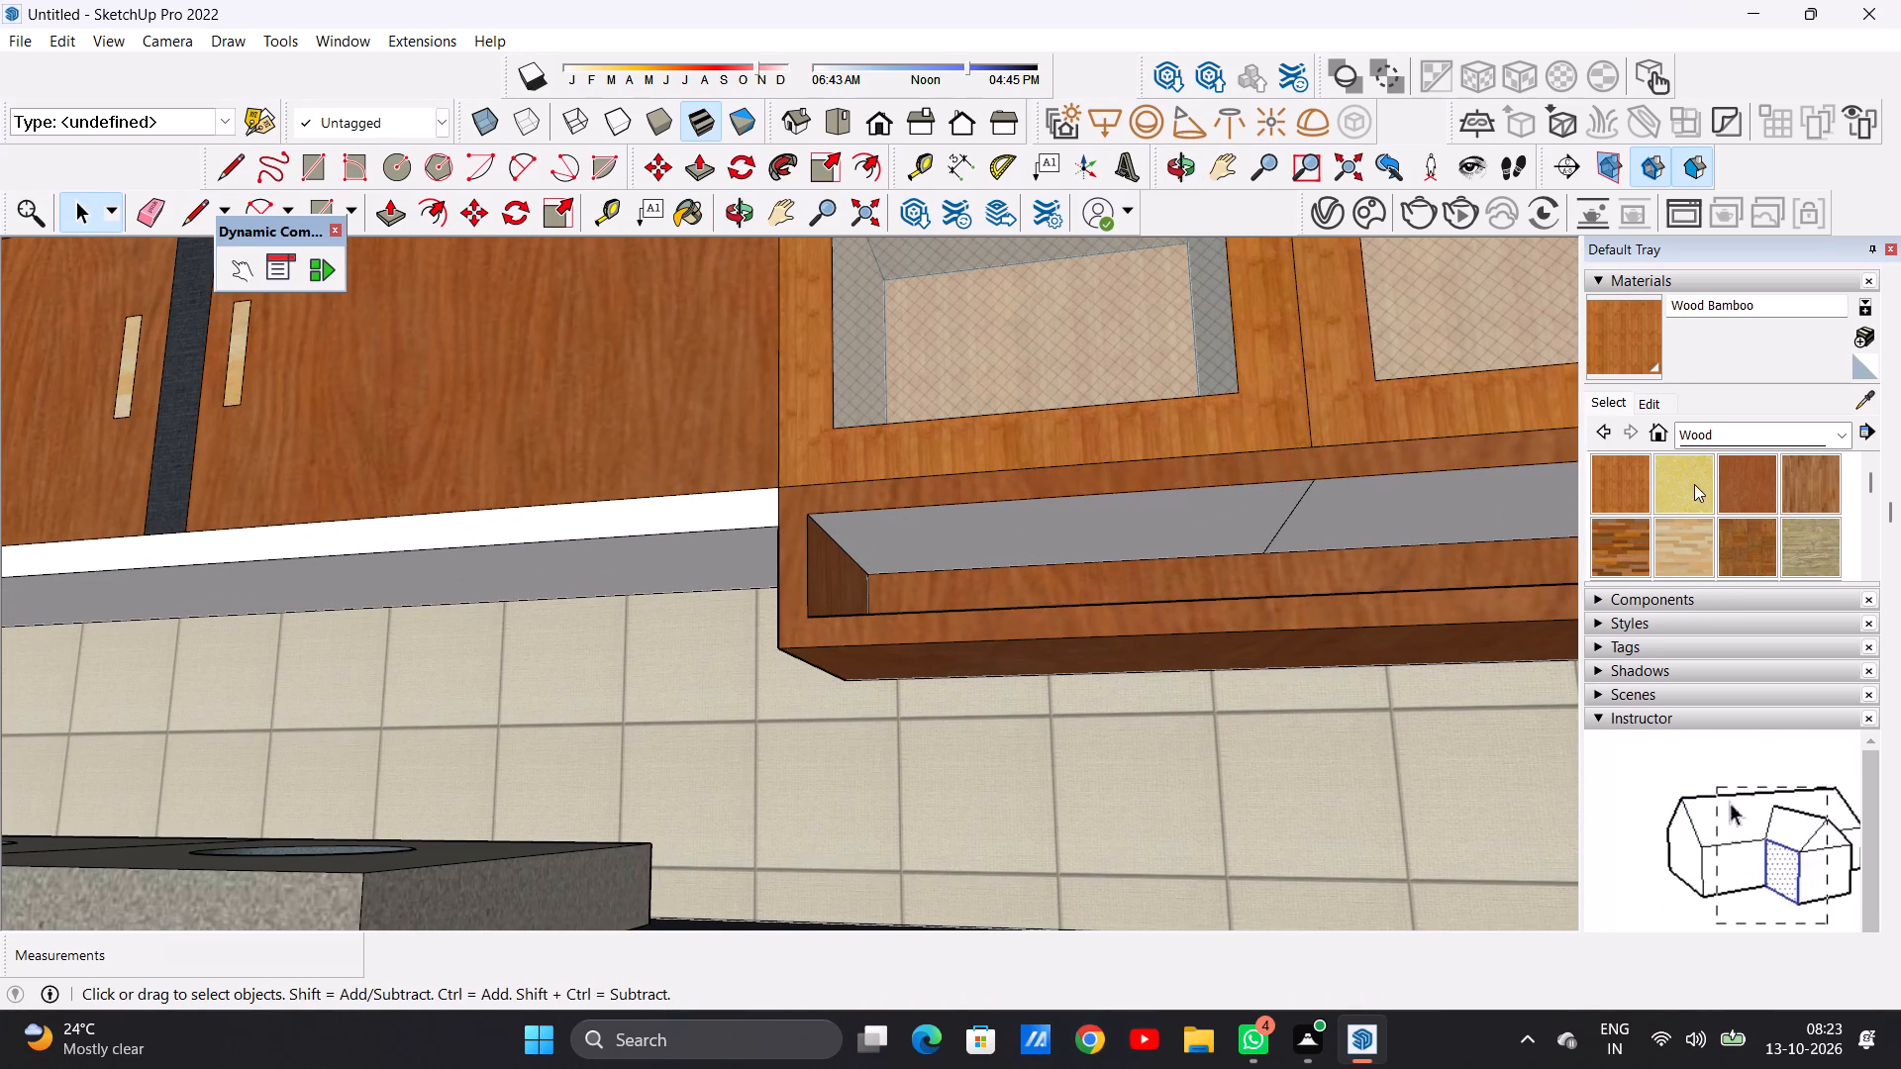
pyautogui.click(1742, 485)
pyautogui.scroll(7, 895, 502)
pyautogui.click(969, 522)
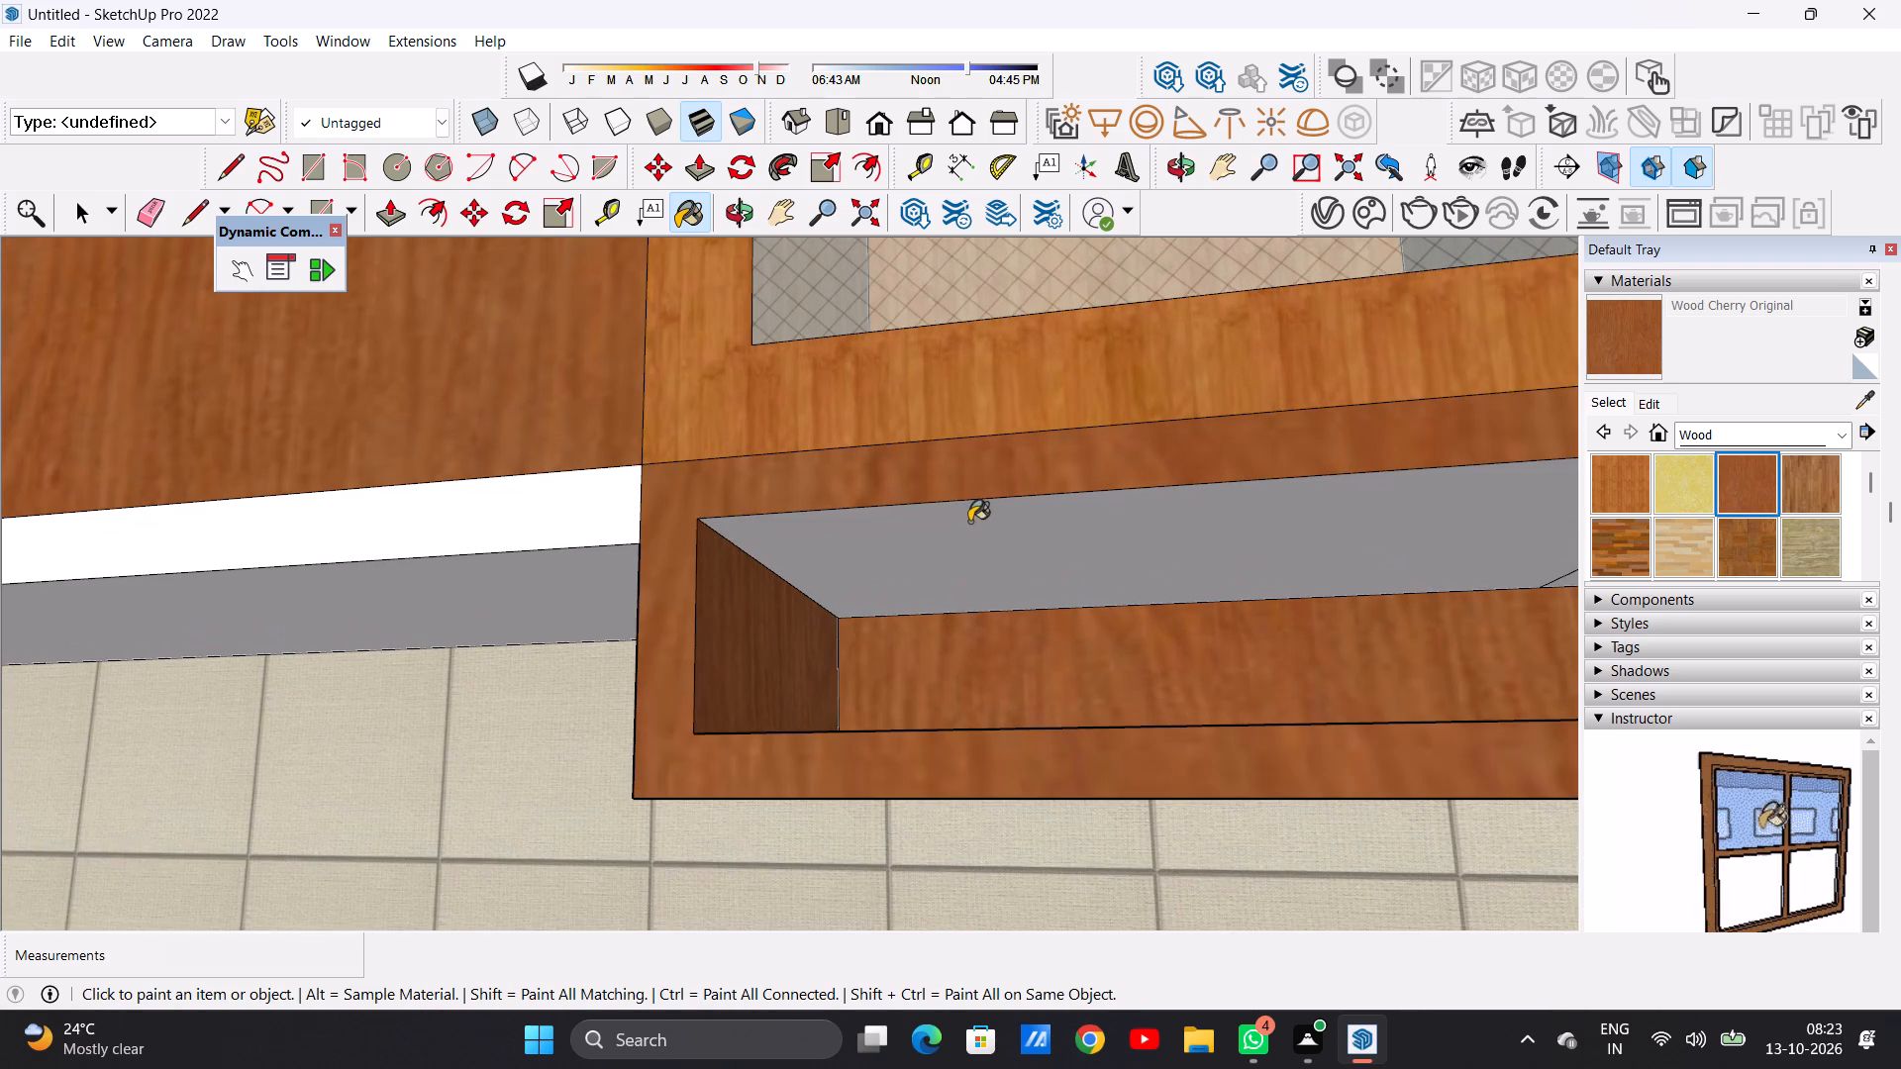
pyautogui.scroll(-18, 783, 538)
pyautogui.scroll(4, 1196, 533)
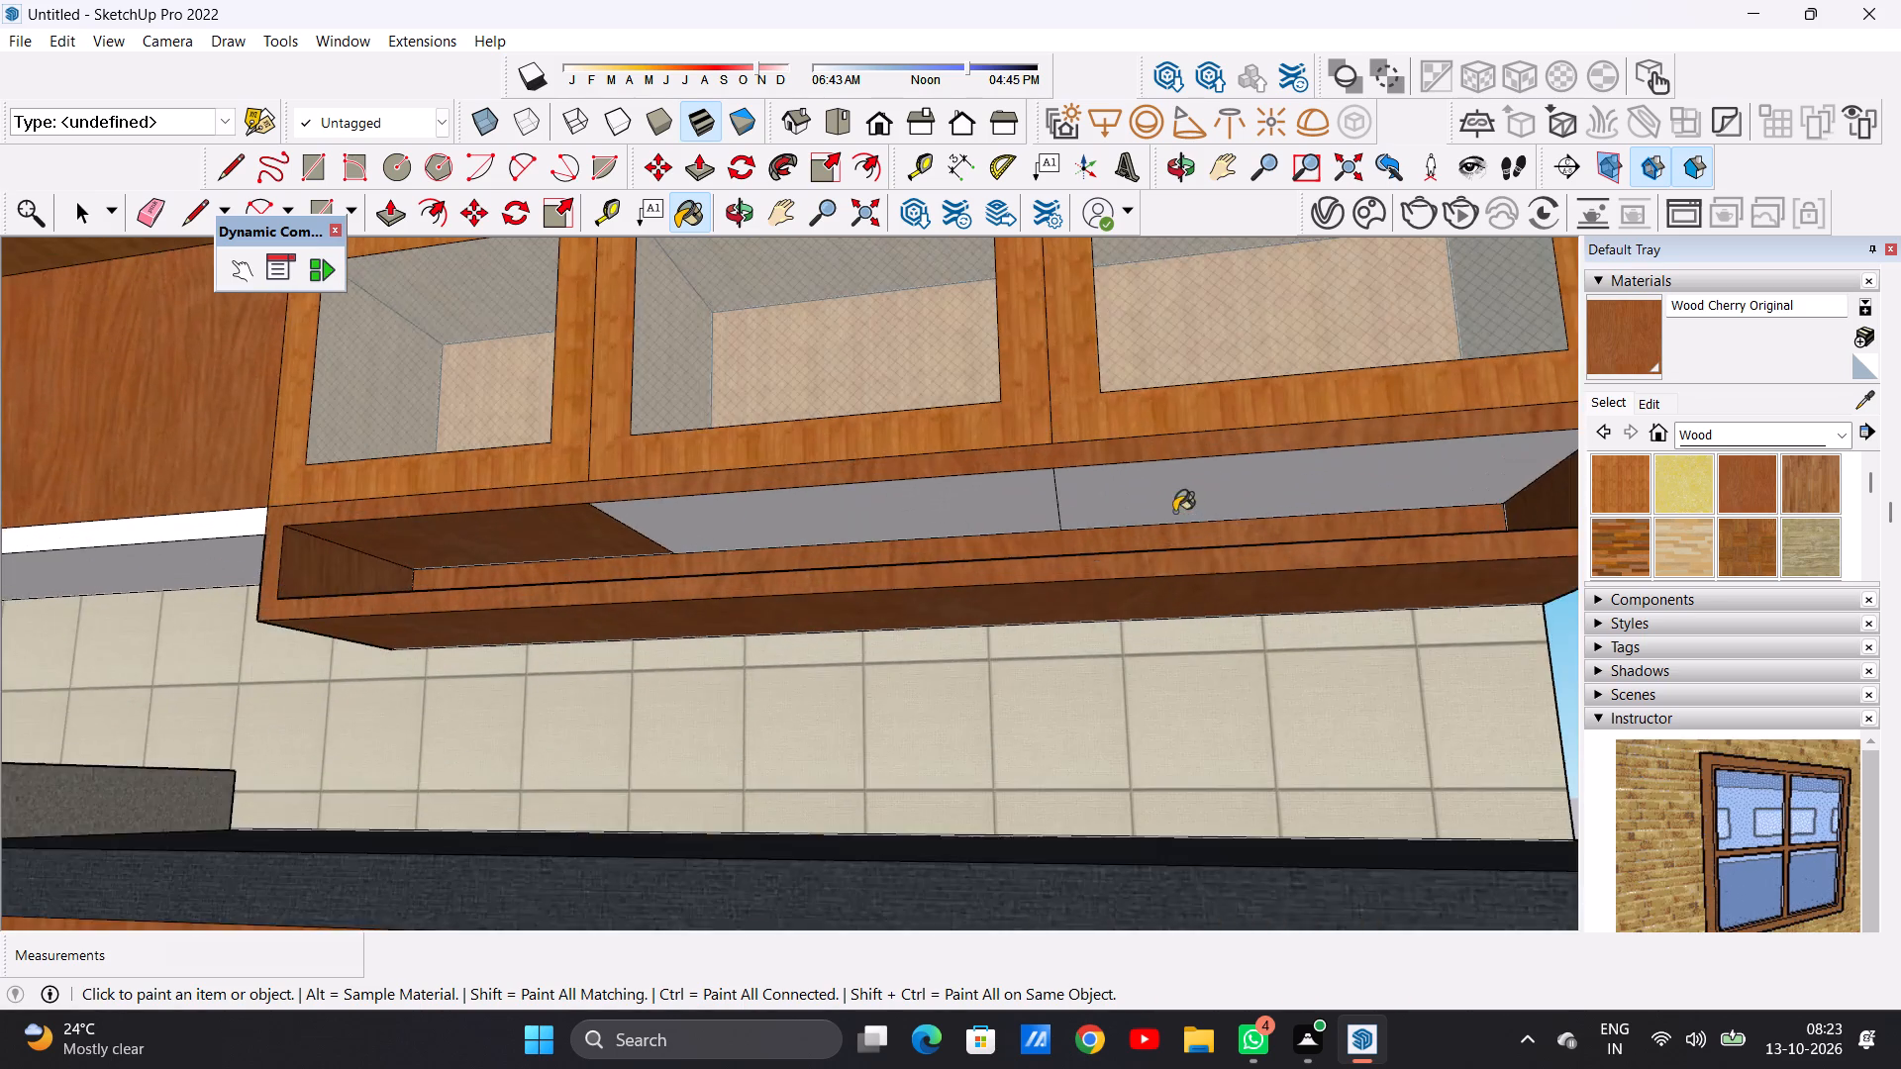
pyautogui.scroll(8, 1174, 512)
pyautogui.click(1078, 482)
pyautogui.click(954, 489)
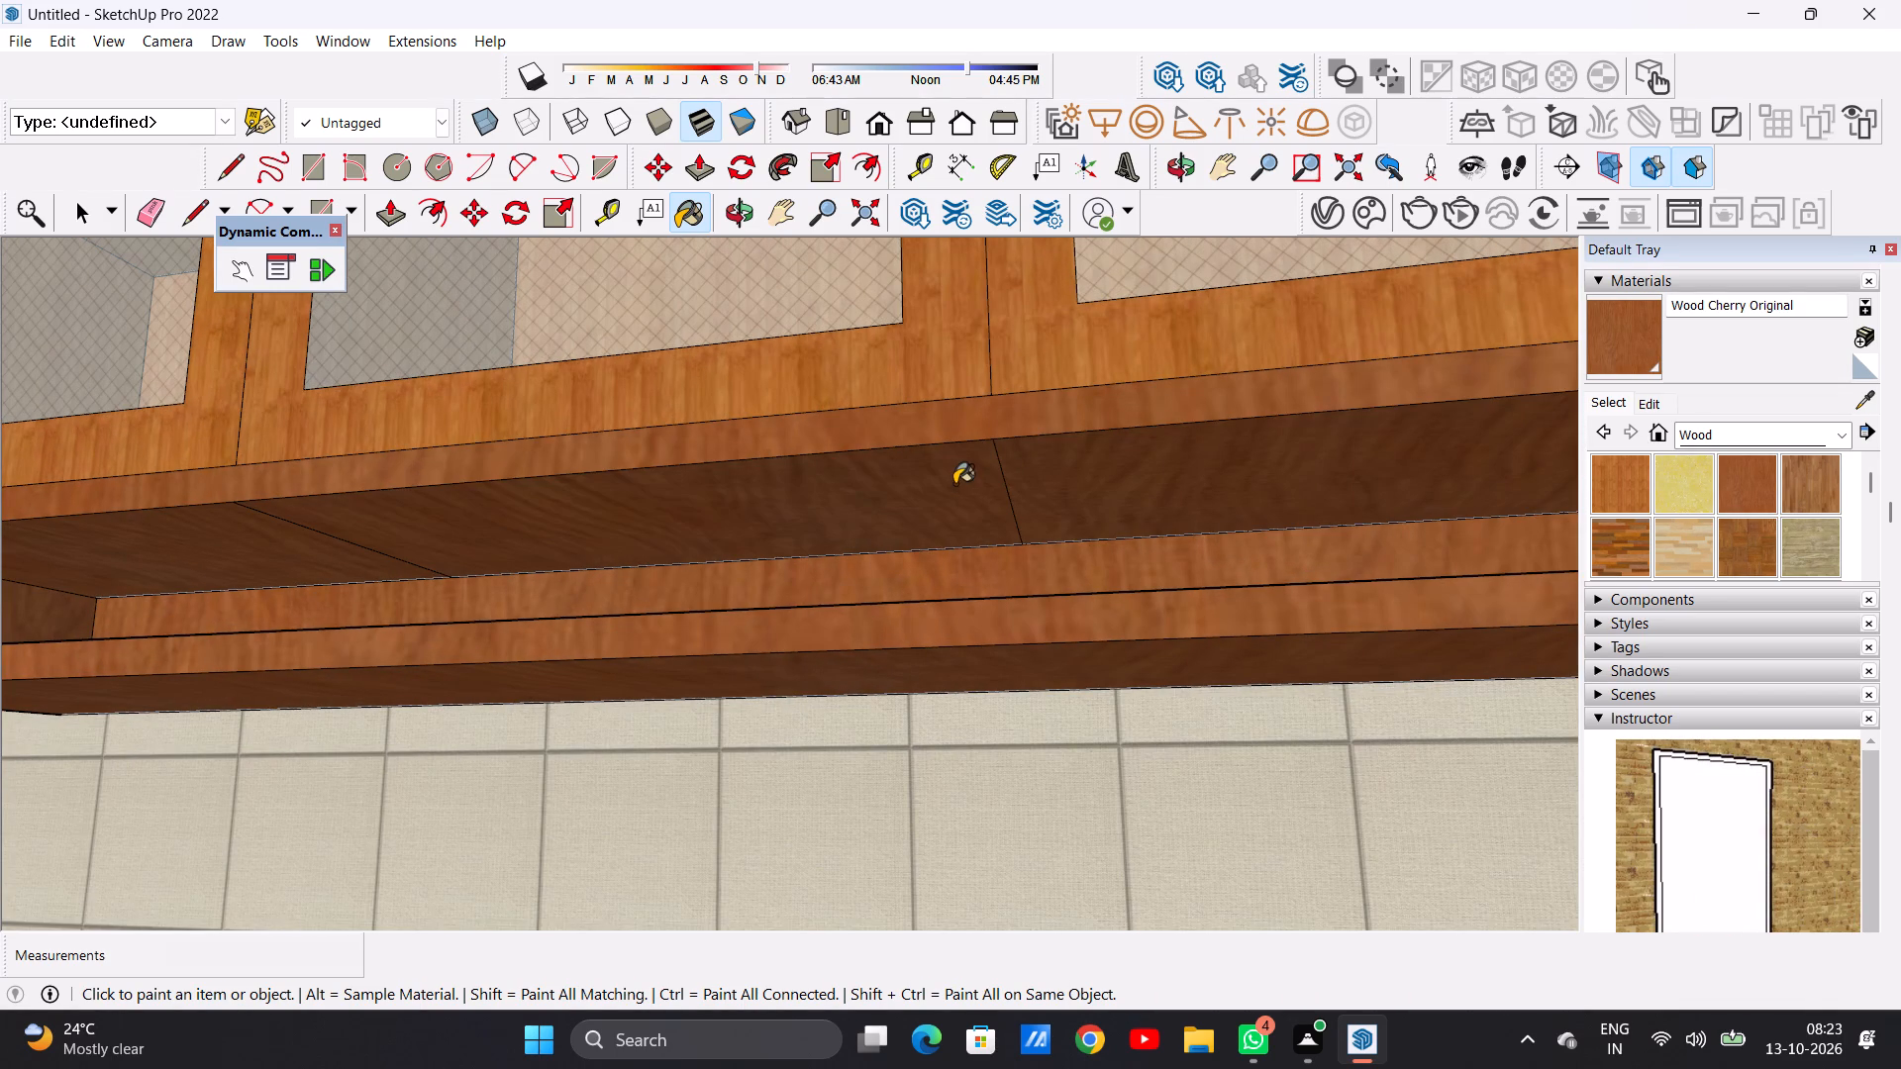
pyautogui.press('space')
# Inspect the far open shelf and the whole kitchen from several angles for surfaces still lacking a material.
pyautogui.scroll(-9, 1026, 461)
pyautogui.moveTo(1106, 495); pyautogui.dragTo(1219, 661, button='middle')
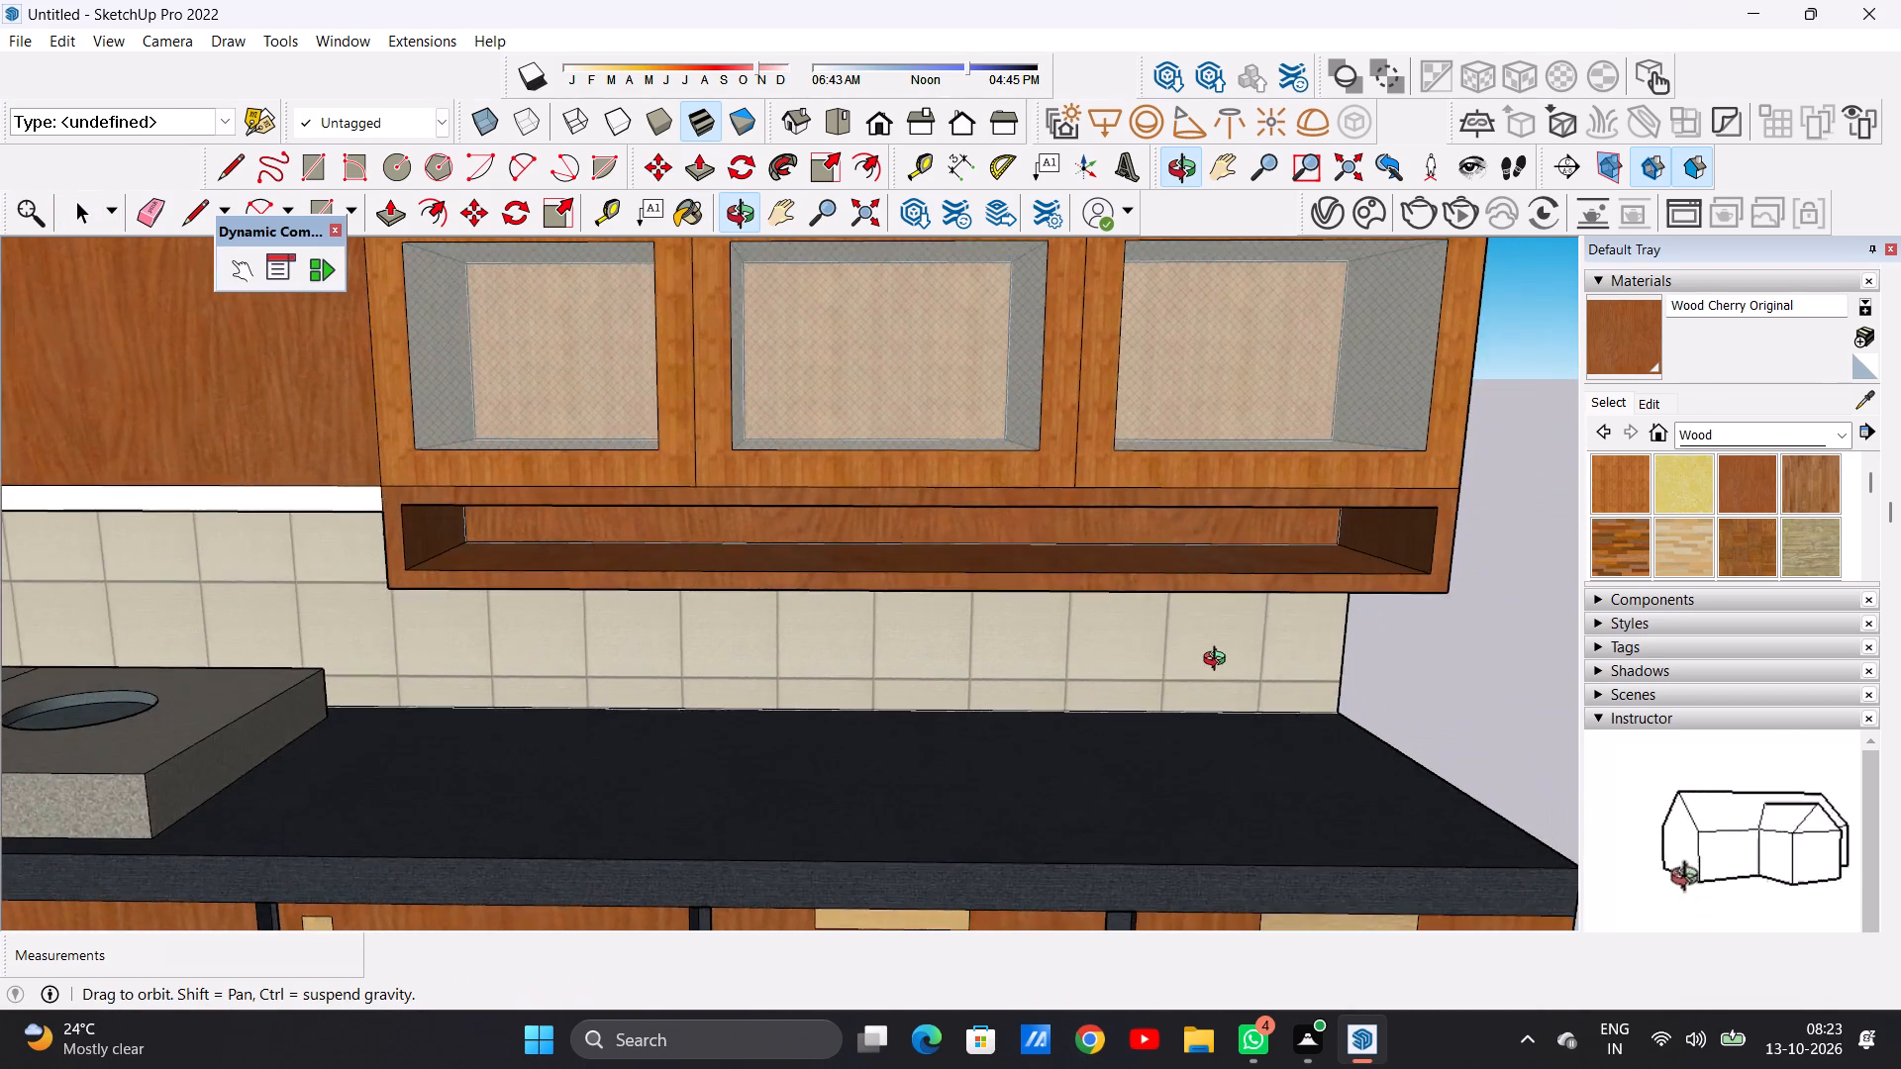
pyautogui.moveTo(1219, 661); pyautogui.dragTo(1193, 646, button='middle')
pyautogui.scroll(-10, 1006, 501)
pyautogui.scroll(1, 1005, 485)
pyautogui.scroll(-8, 1005, 485)
pyautogui.moveTo(1155, 500); pyautogui.dragTo(1104, 501, button='middle')
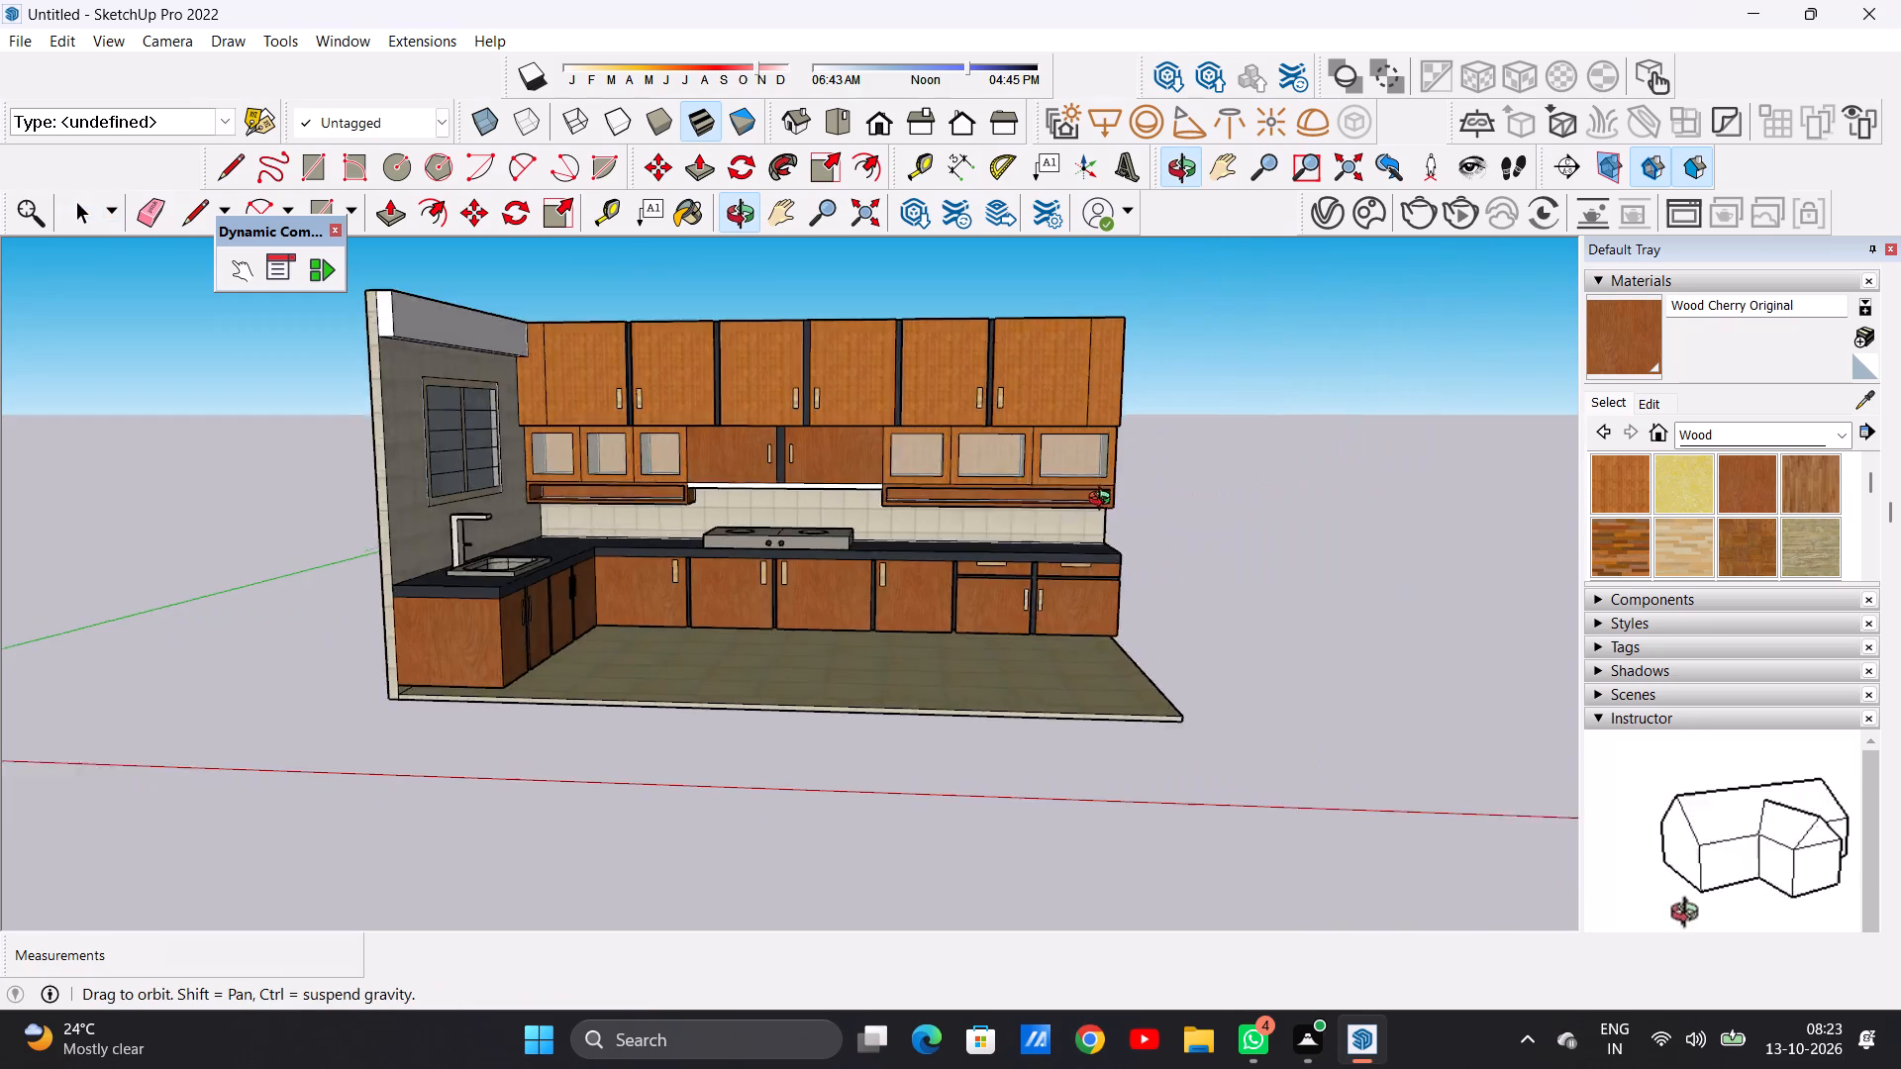
pyautogui.moveTo(1104, 501); pyautogui.dragTo(1029, 490, button='middle')
pyautogui.moveTo(566, 490); pyautogui.dragTo(710, 512, button='middle')
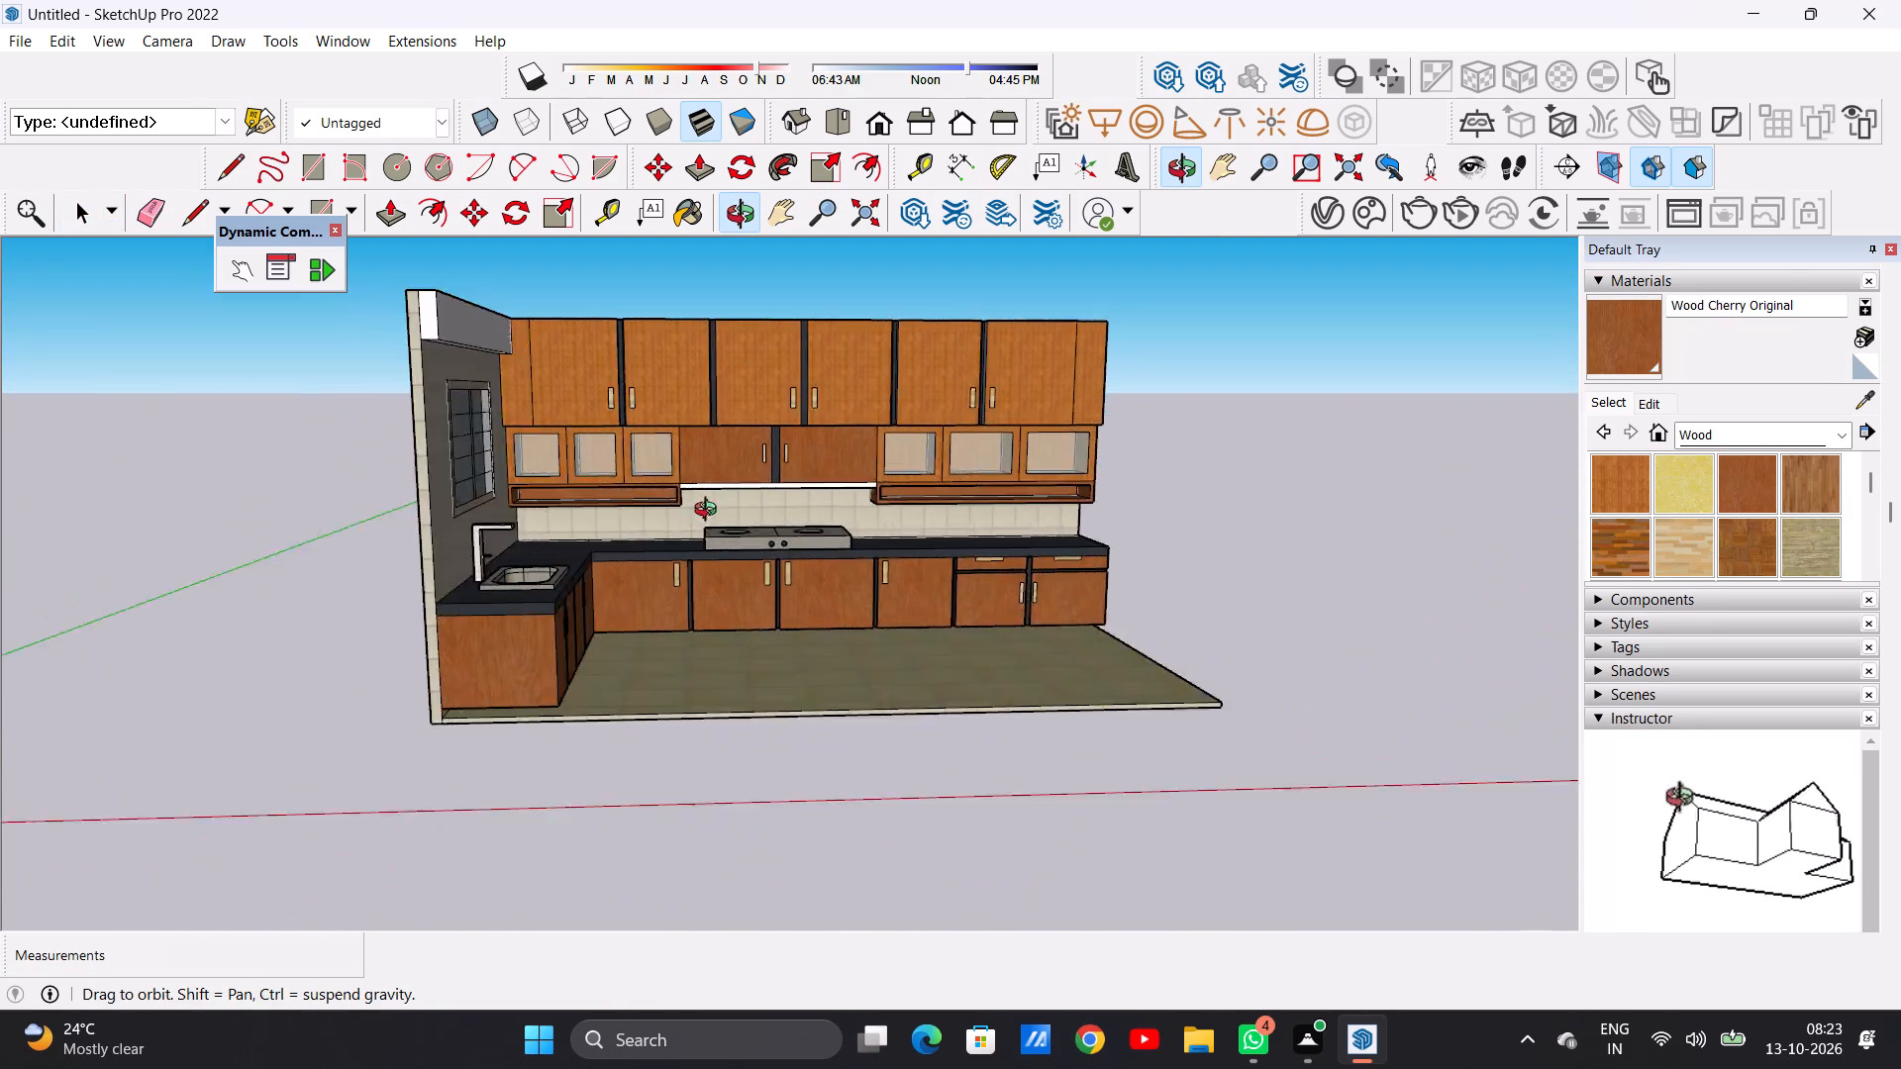
pyautogui.moveTo(710, 512); pyautogui.dragTo(548, 576, button='middle')
pyautogui.scroll(6, 416, 342)
pyautogui.moveTo(382, 342); pyautogui.dragTo(430, 456, button='middle')
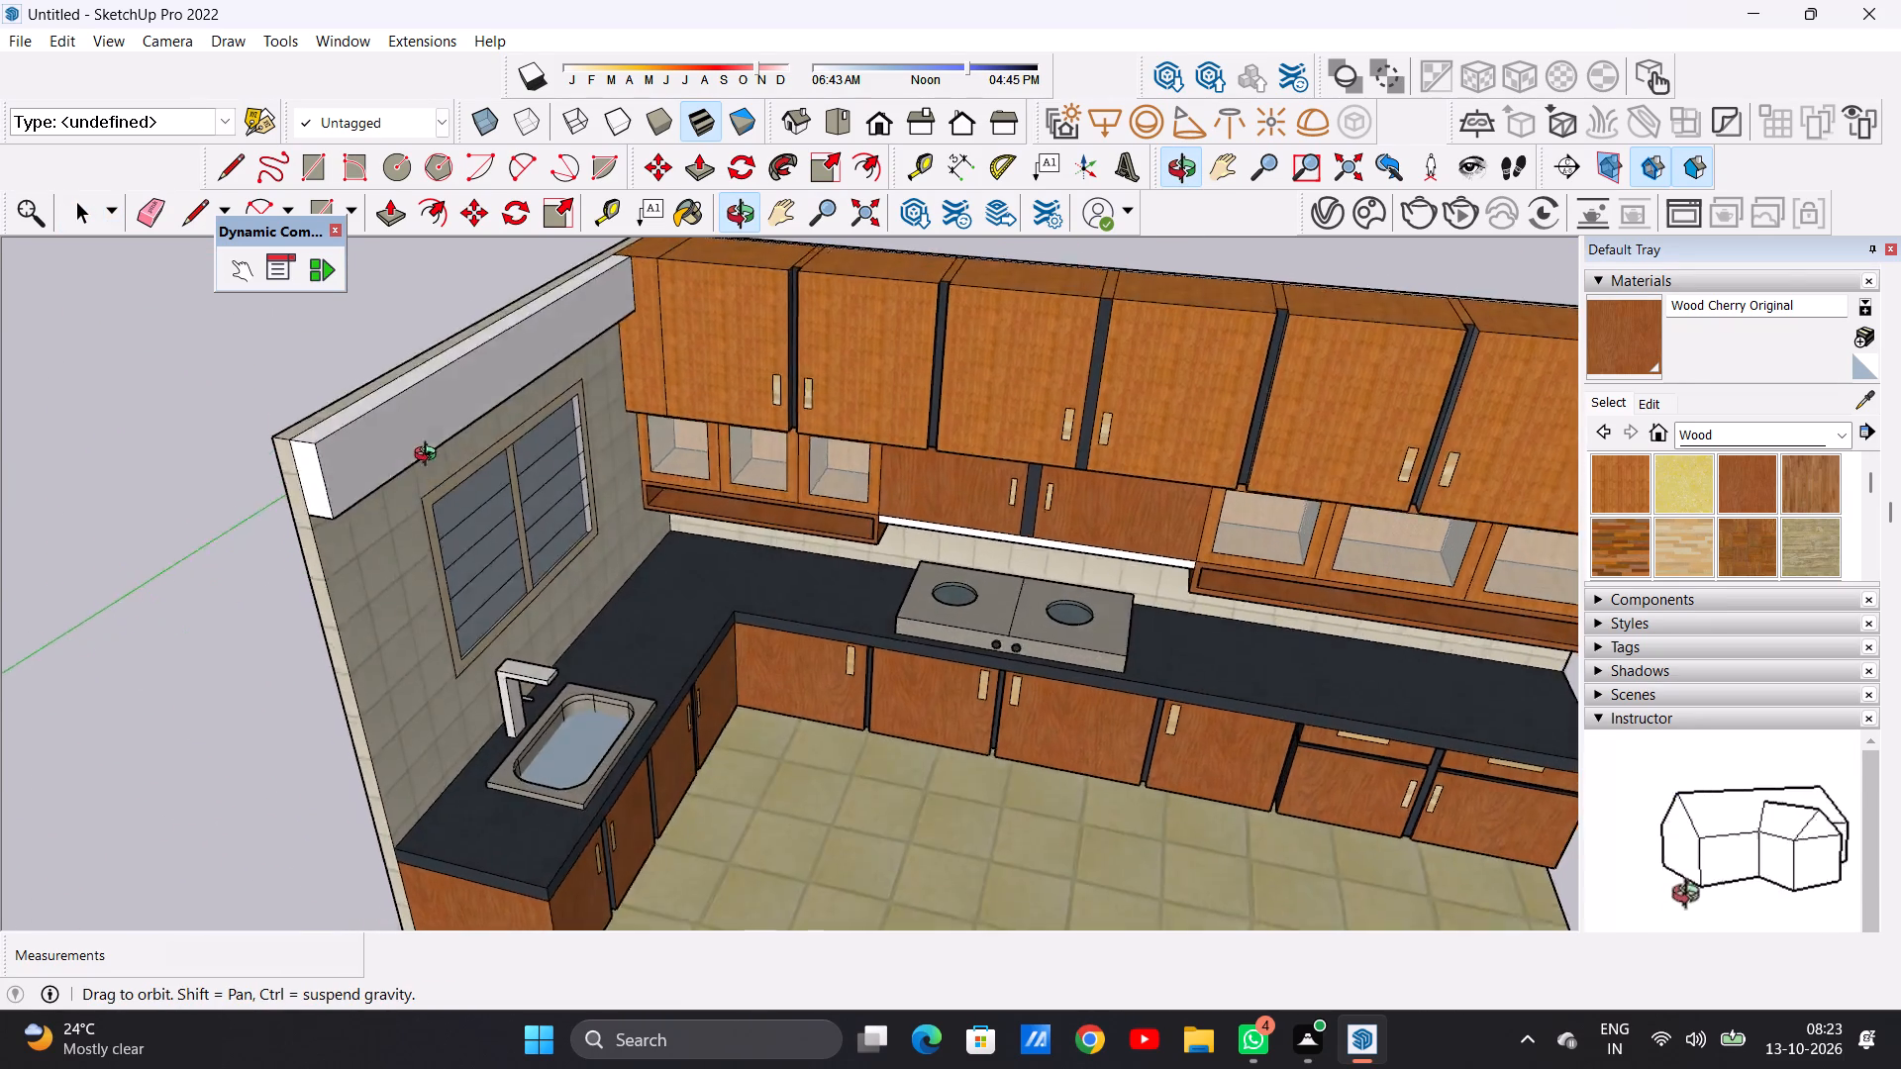
pyautogui.moveTo(430, 456); pyautogui.dragTo(479, 497, button='middle')
pyautogui.scroll(-8, 549, 435)
pyautogui.moveTo(516, 536); pyautogui.dragTo(513, 534, button='middle')
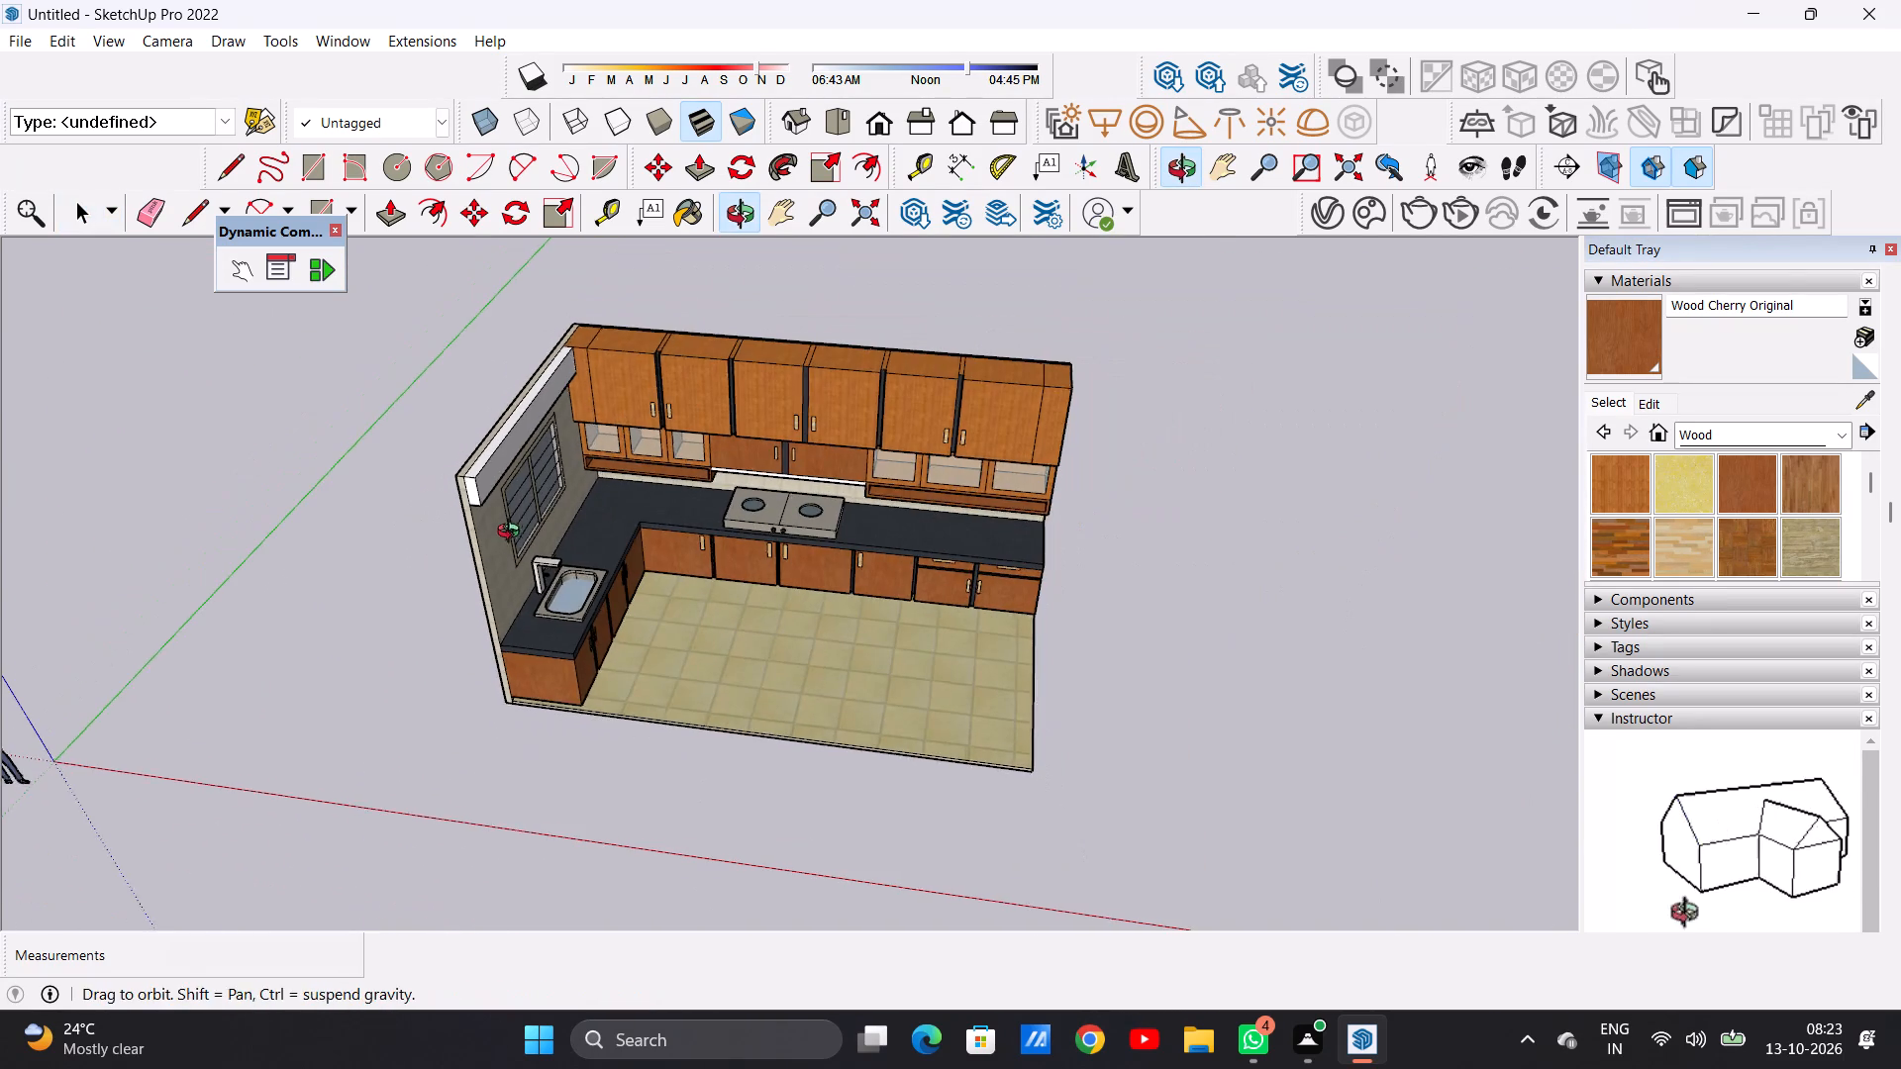
pyautogui.moveTo(513, 534); pyautogui.dragTo(505, 517, button='middle')
pyautogui.scroll(7, 482, 480)
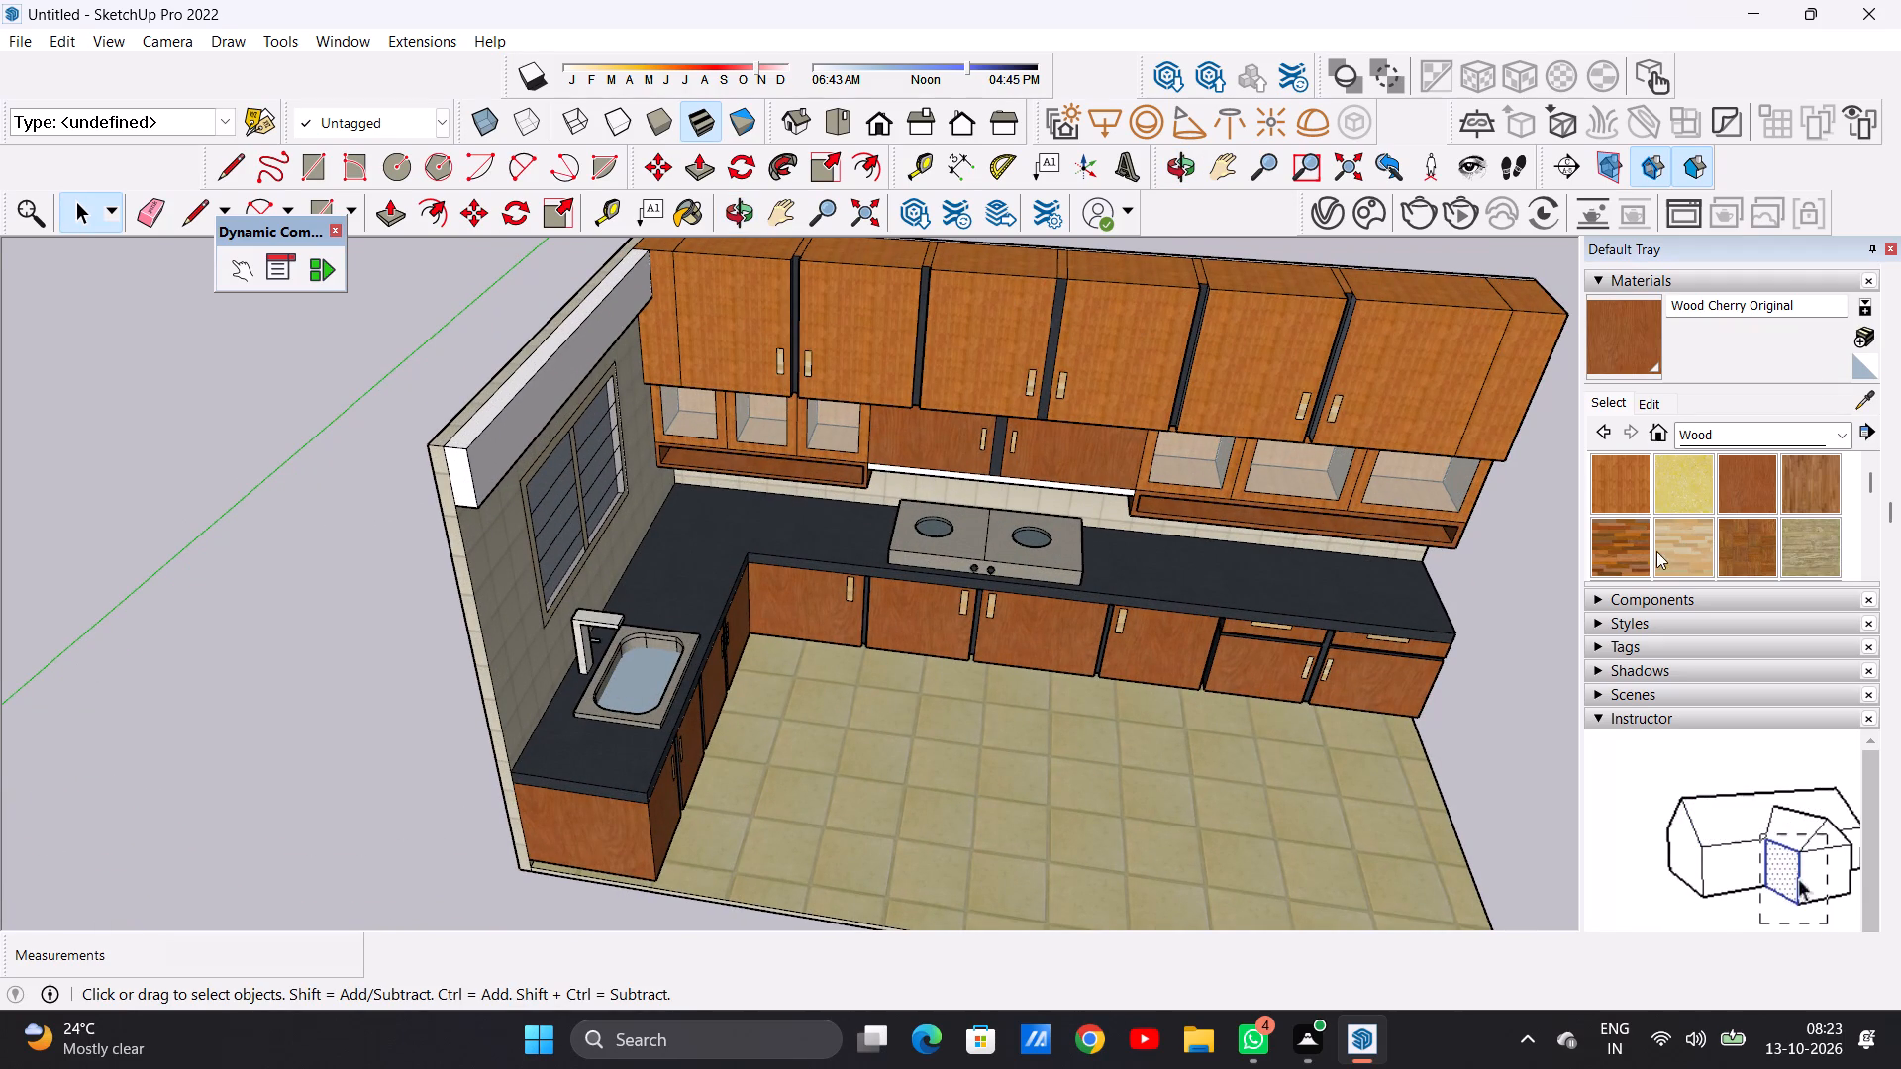
# Paint the faces of the beam above the window with the white Color M00 from the Colors materials.
pyautogui.scroll(-3, 1685, 539)
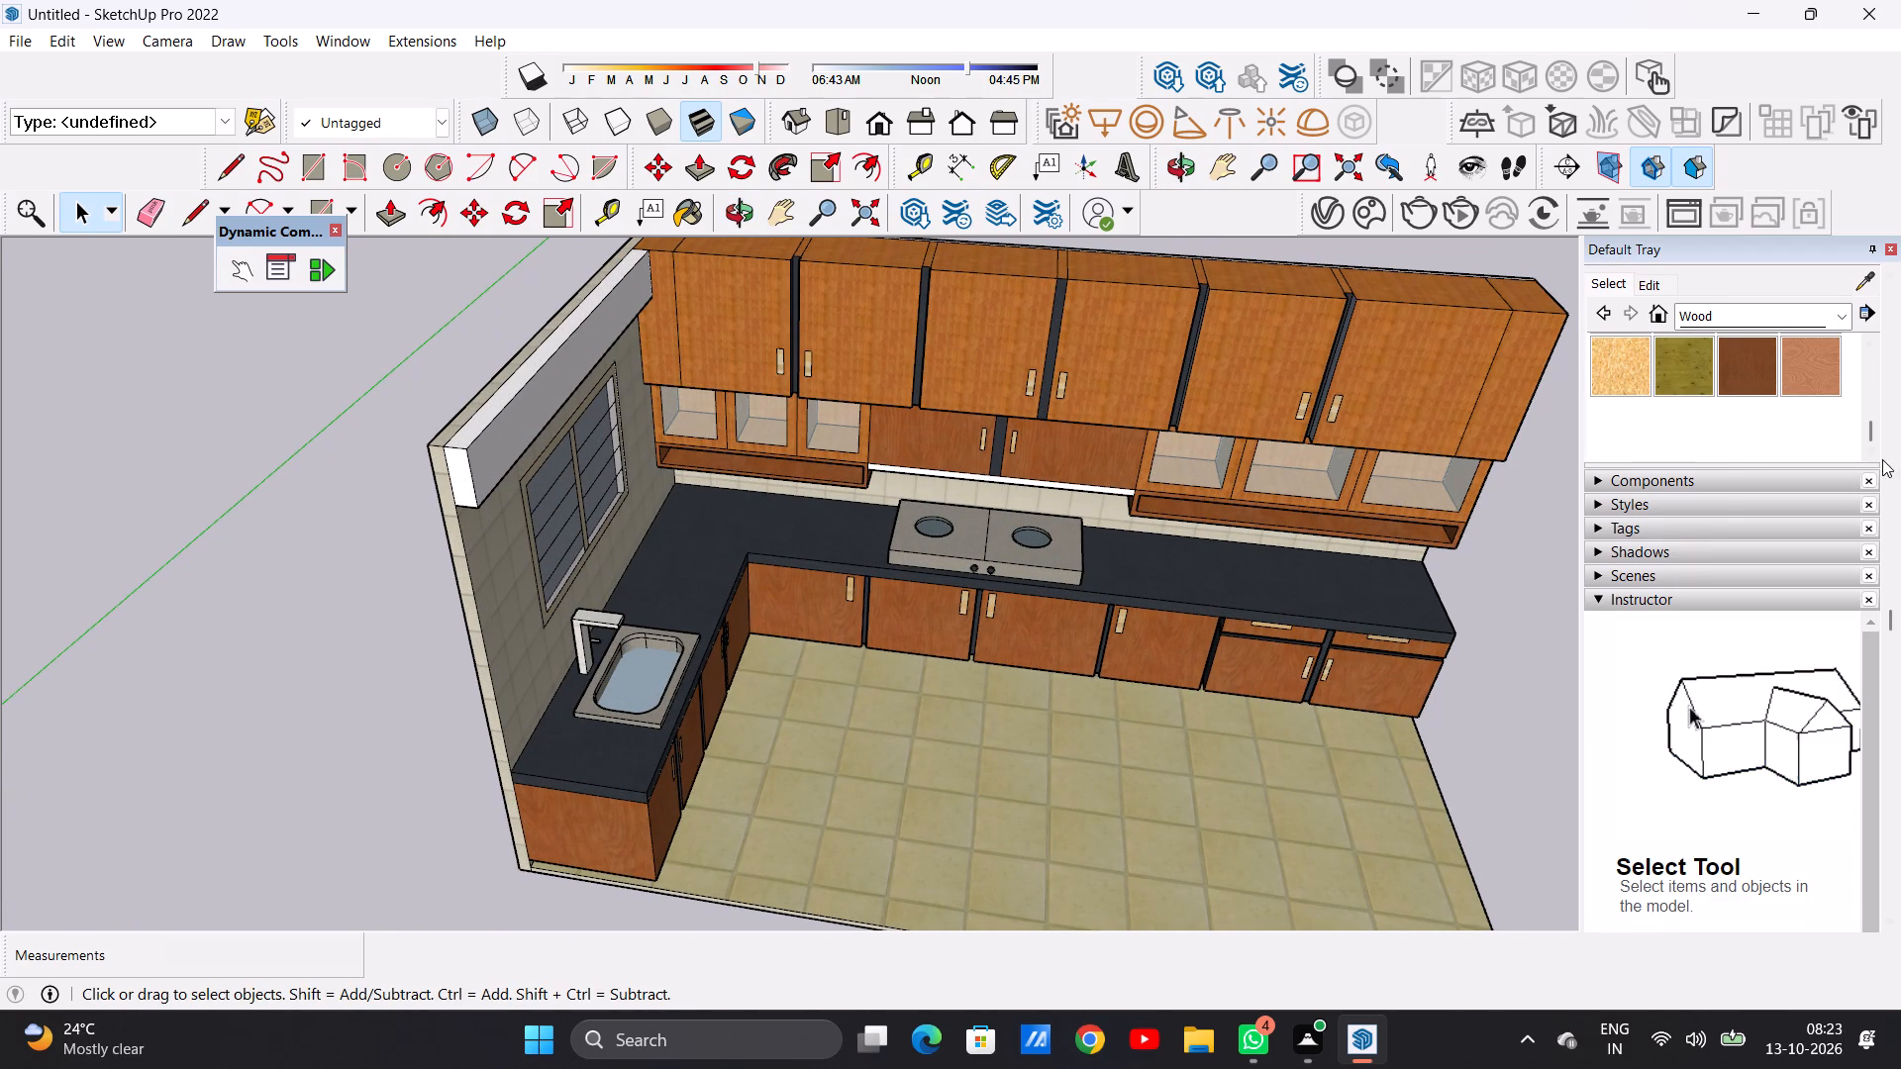
pyautogui.click(1721, 311)
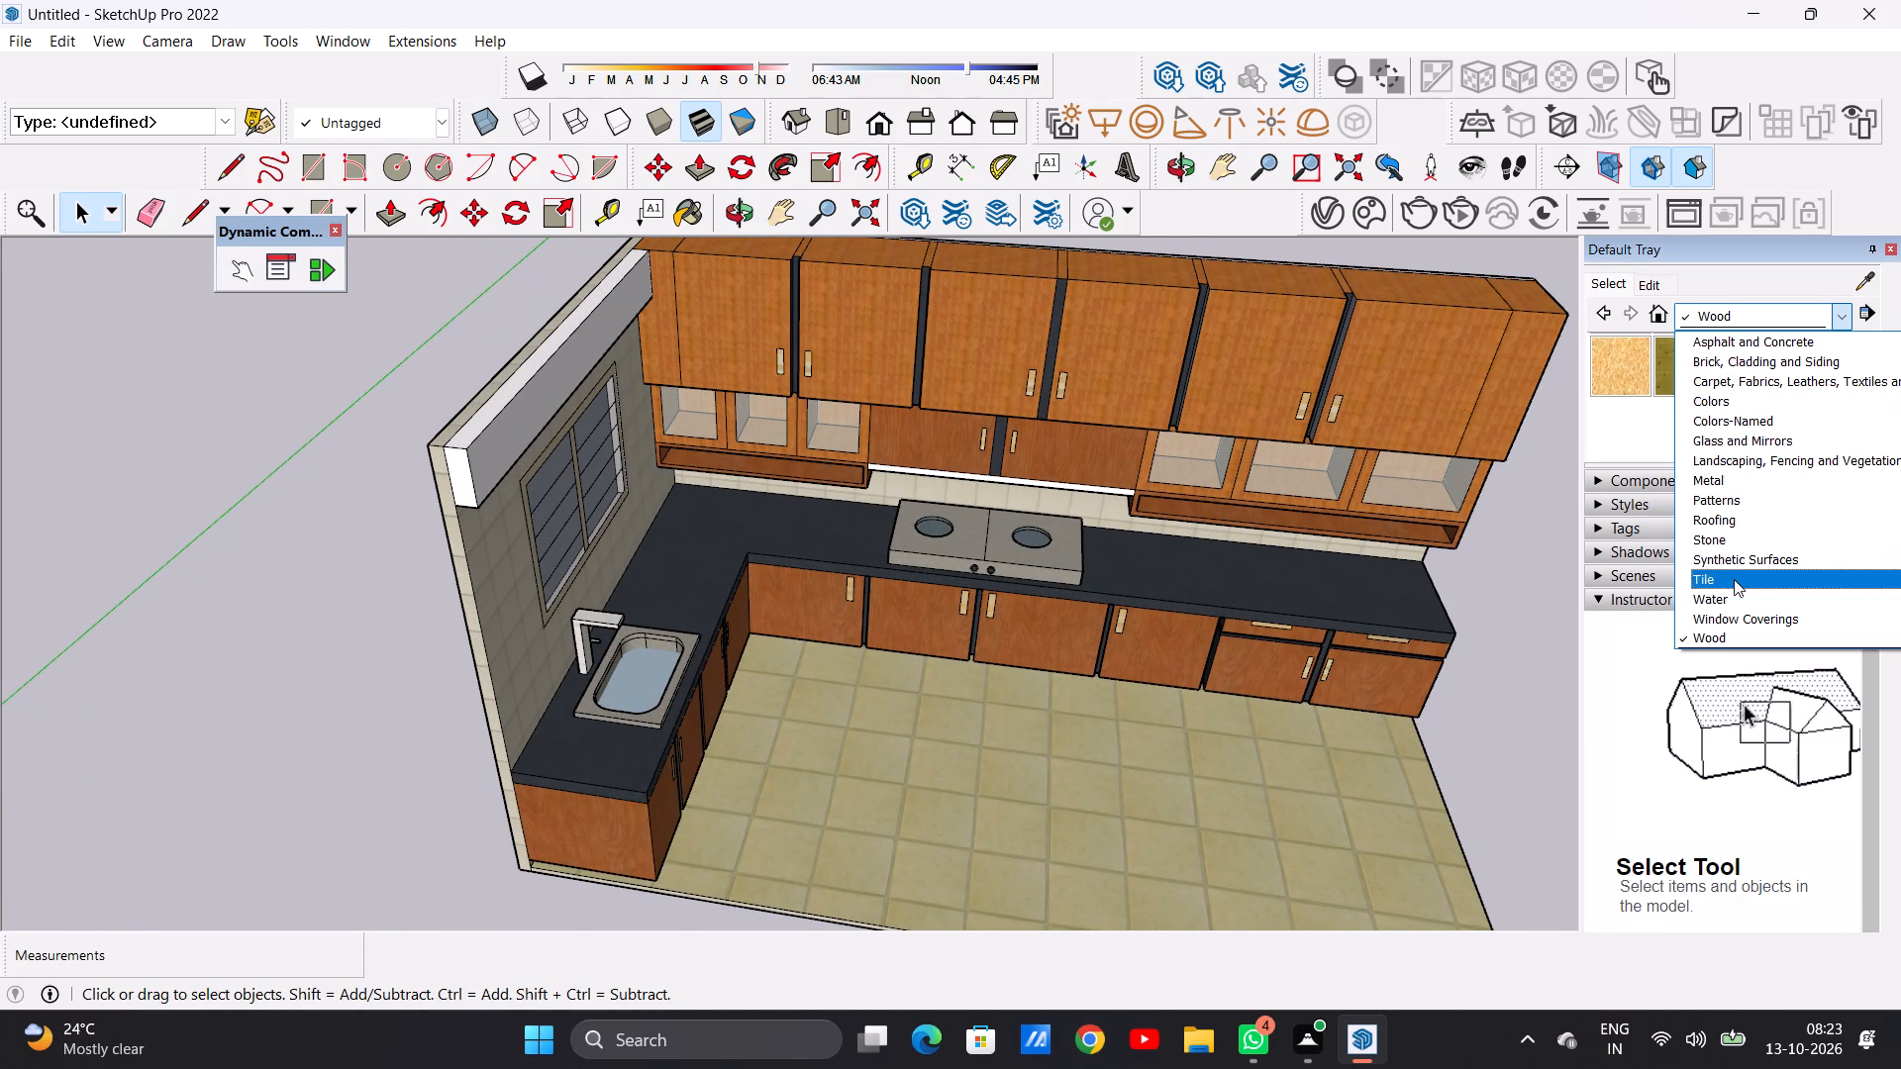
pyautogui.click(1714, 410)
pyautogui.scroll(-1, 1714, 410)
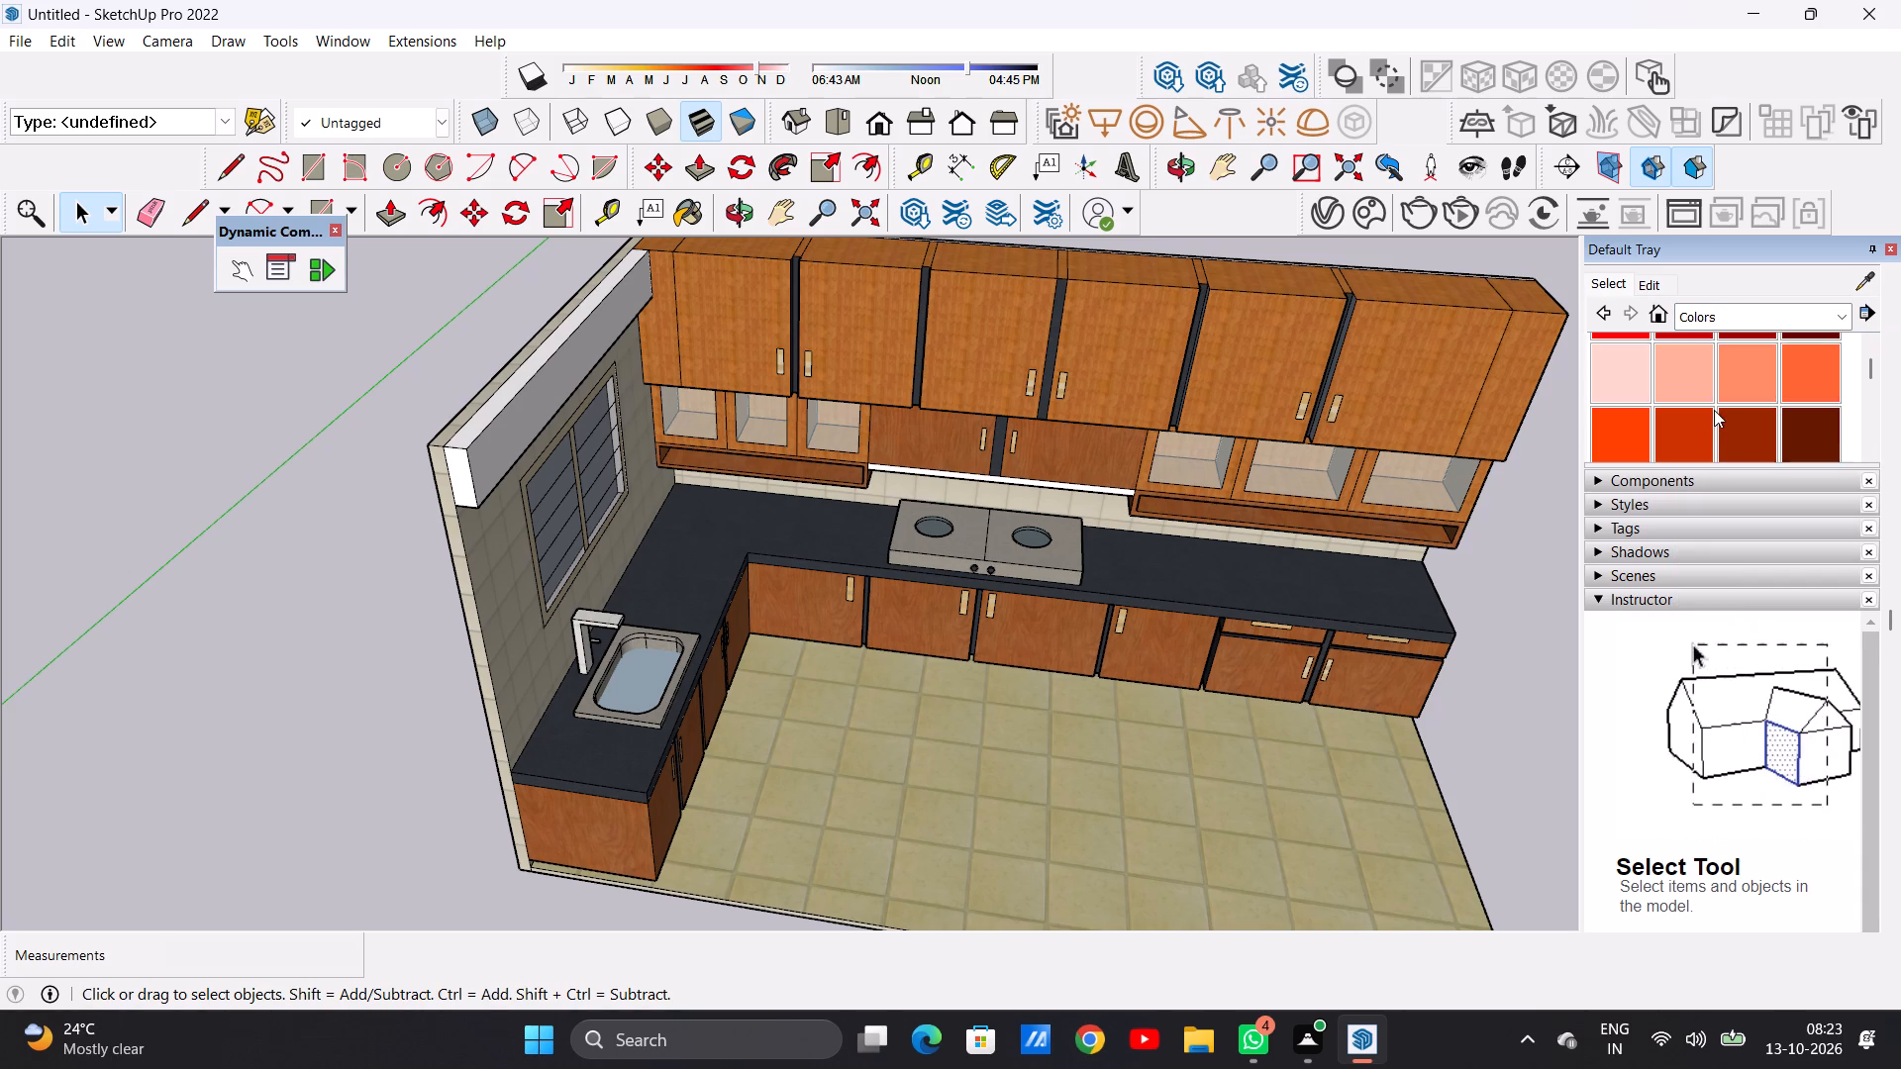
pyautogui.scroll(-2, 1714, 410)
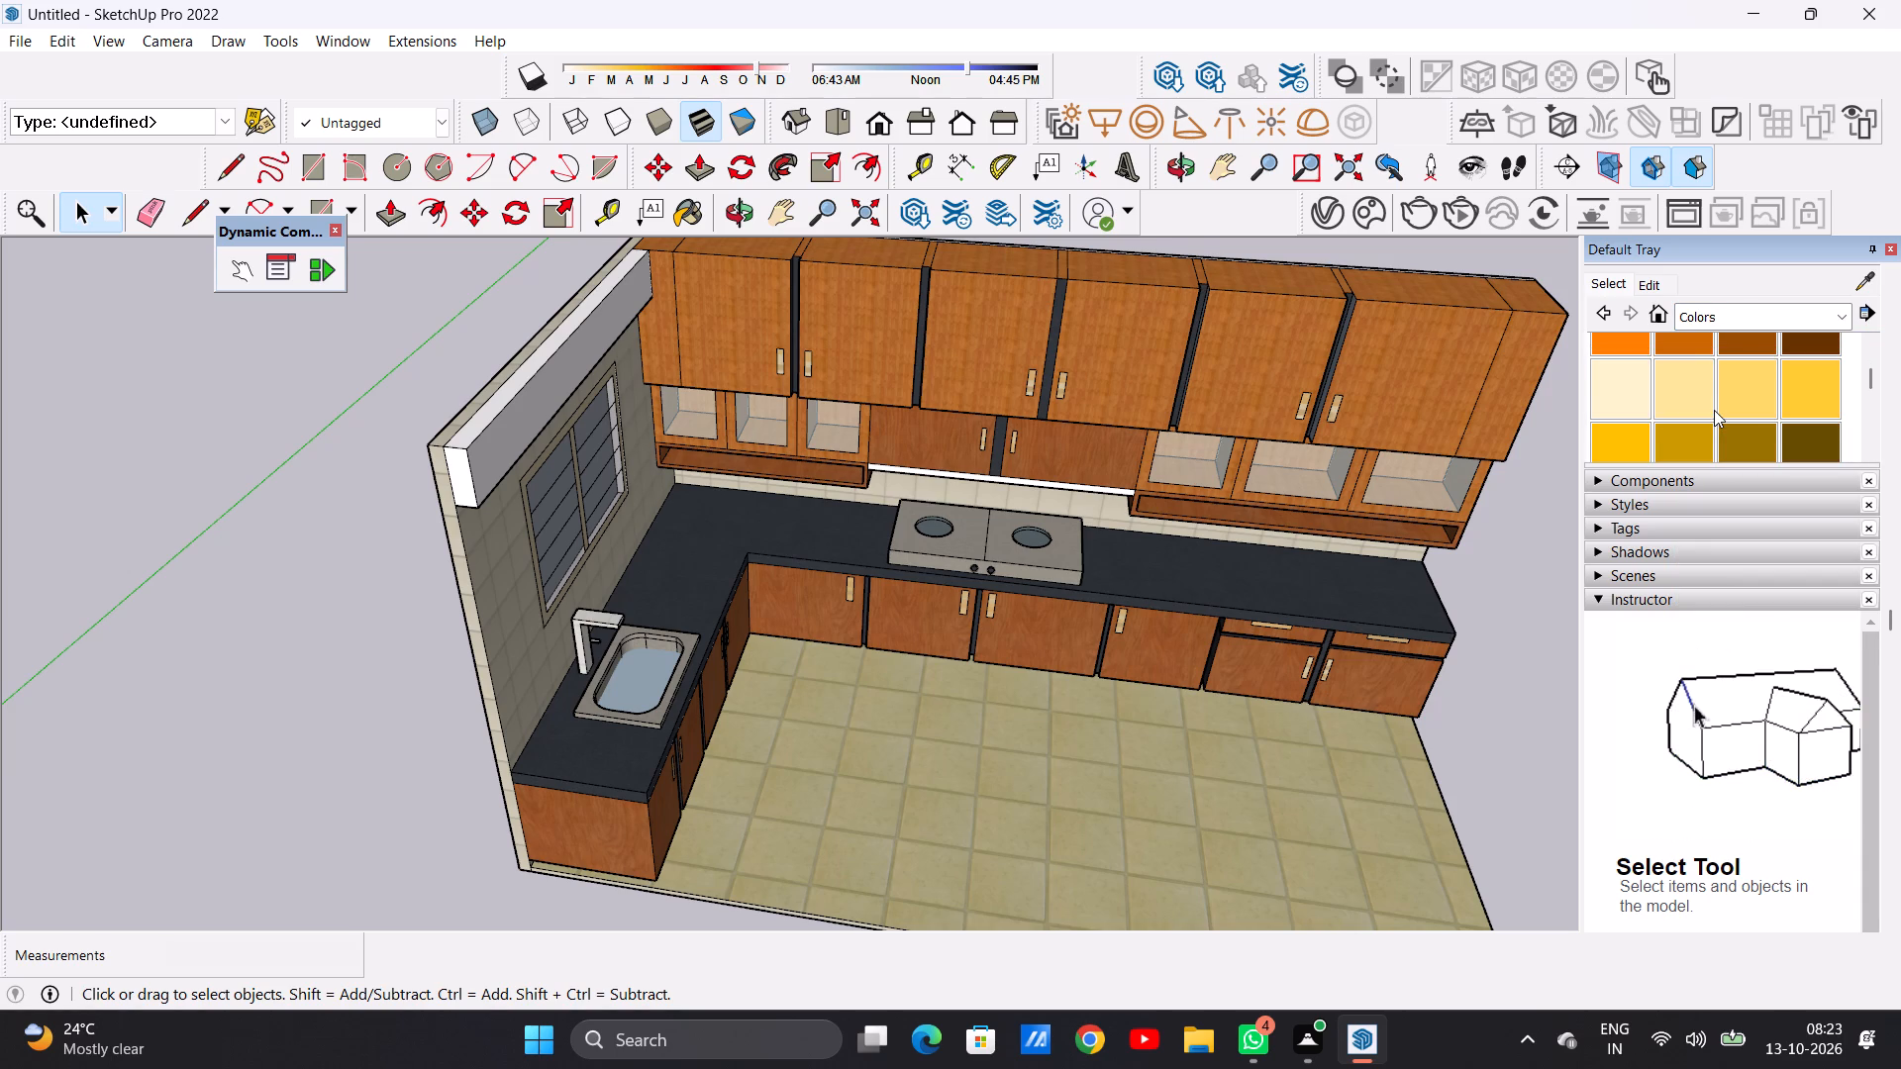
pyautogui.scroll(1, 1714, 410)
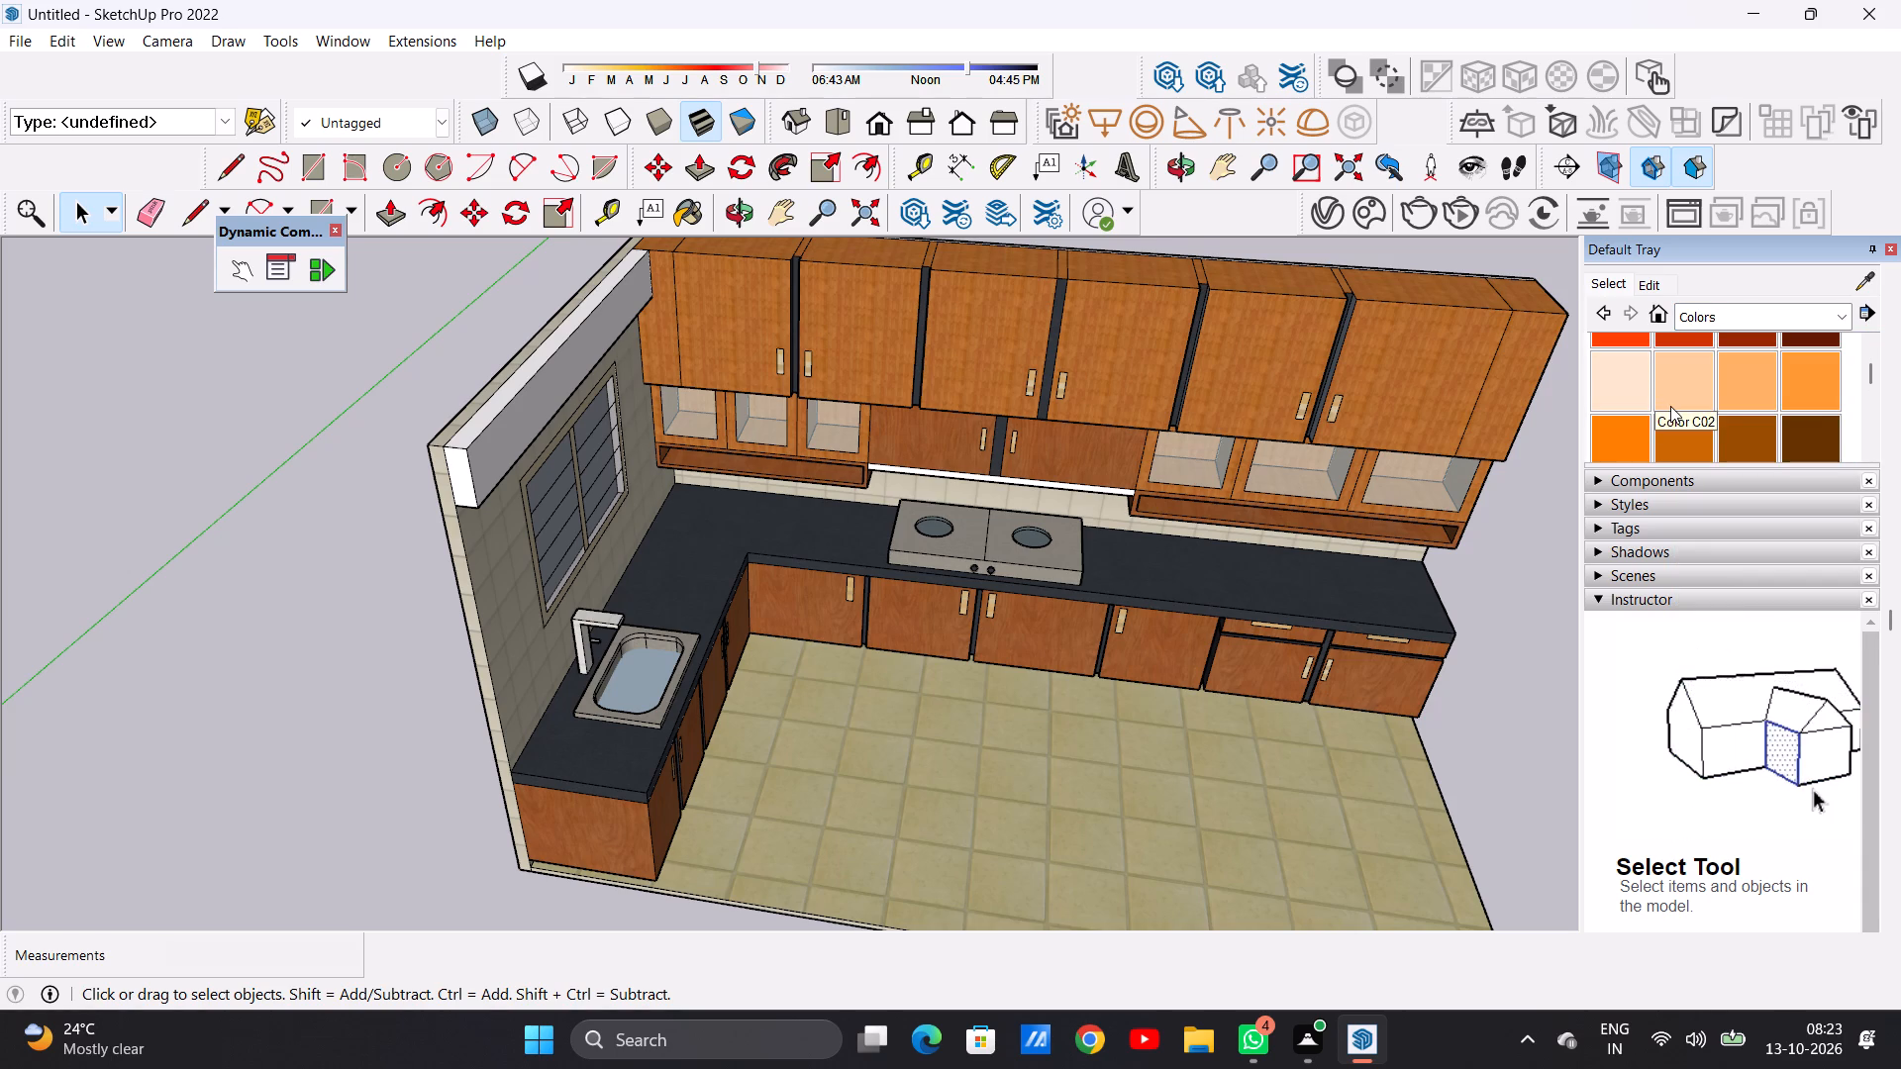
pyautogui.scroll(-6, 1670, 406)
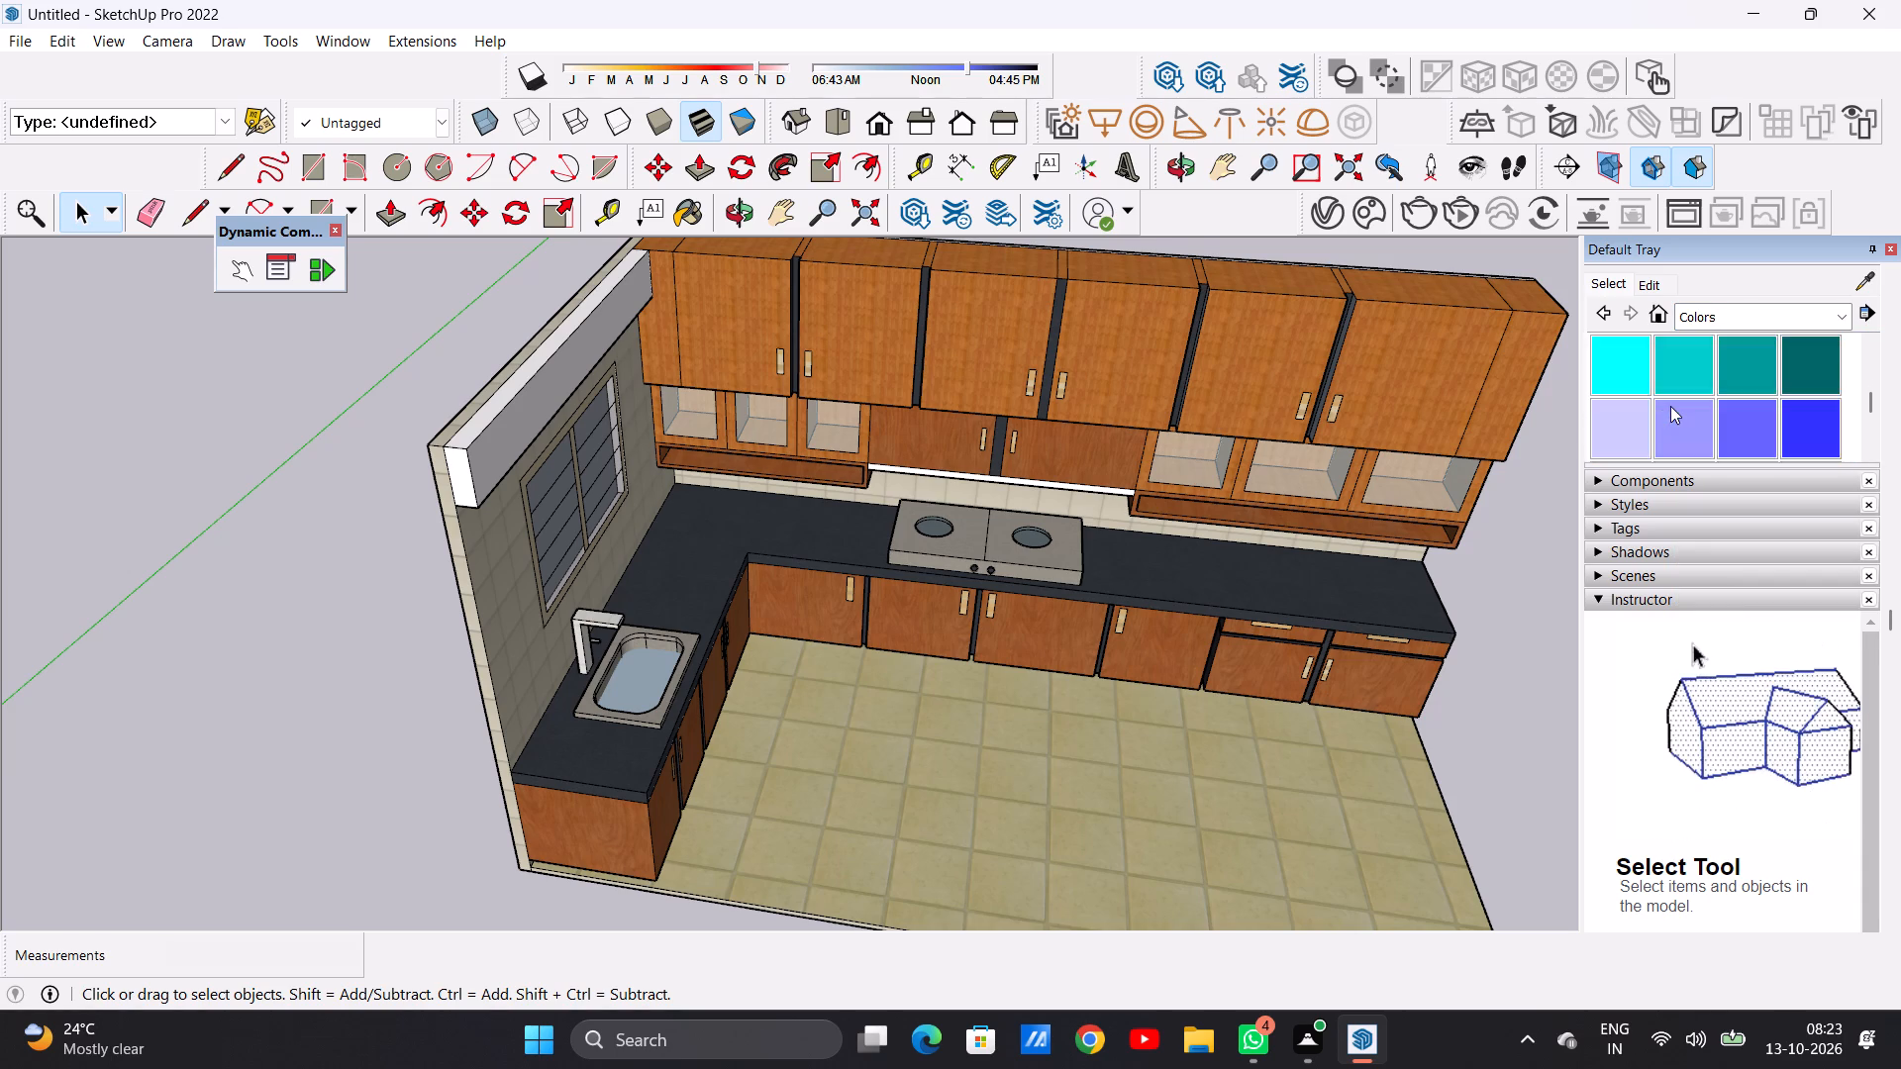
pyautogui.scroll(-6, 1670, 406)
pyautogui.scroll(2, 1672, 408)
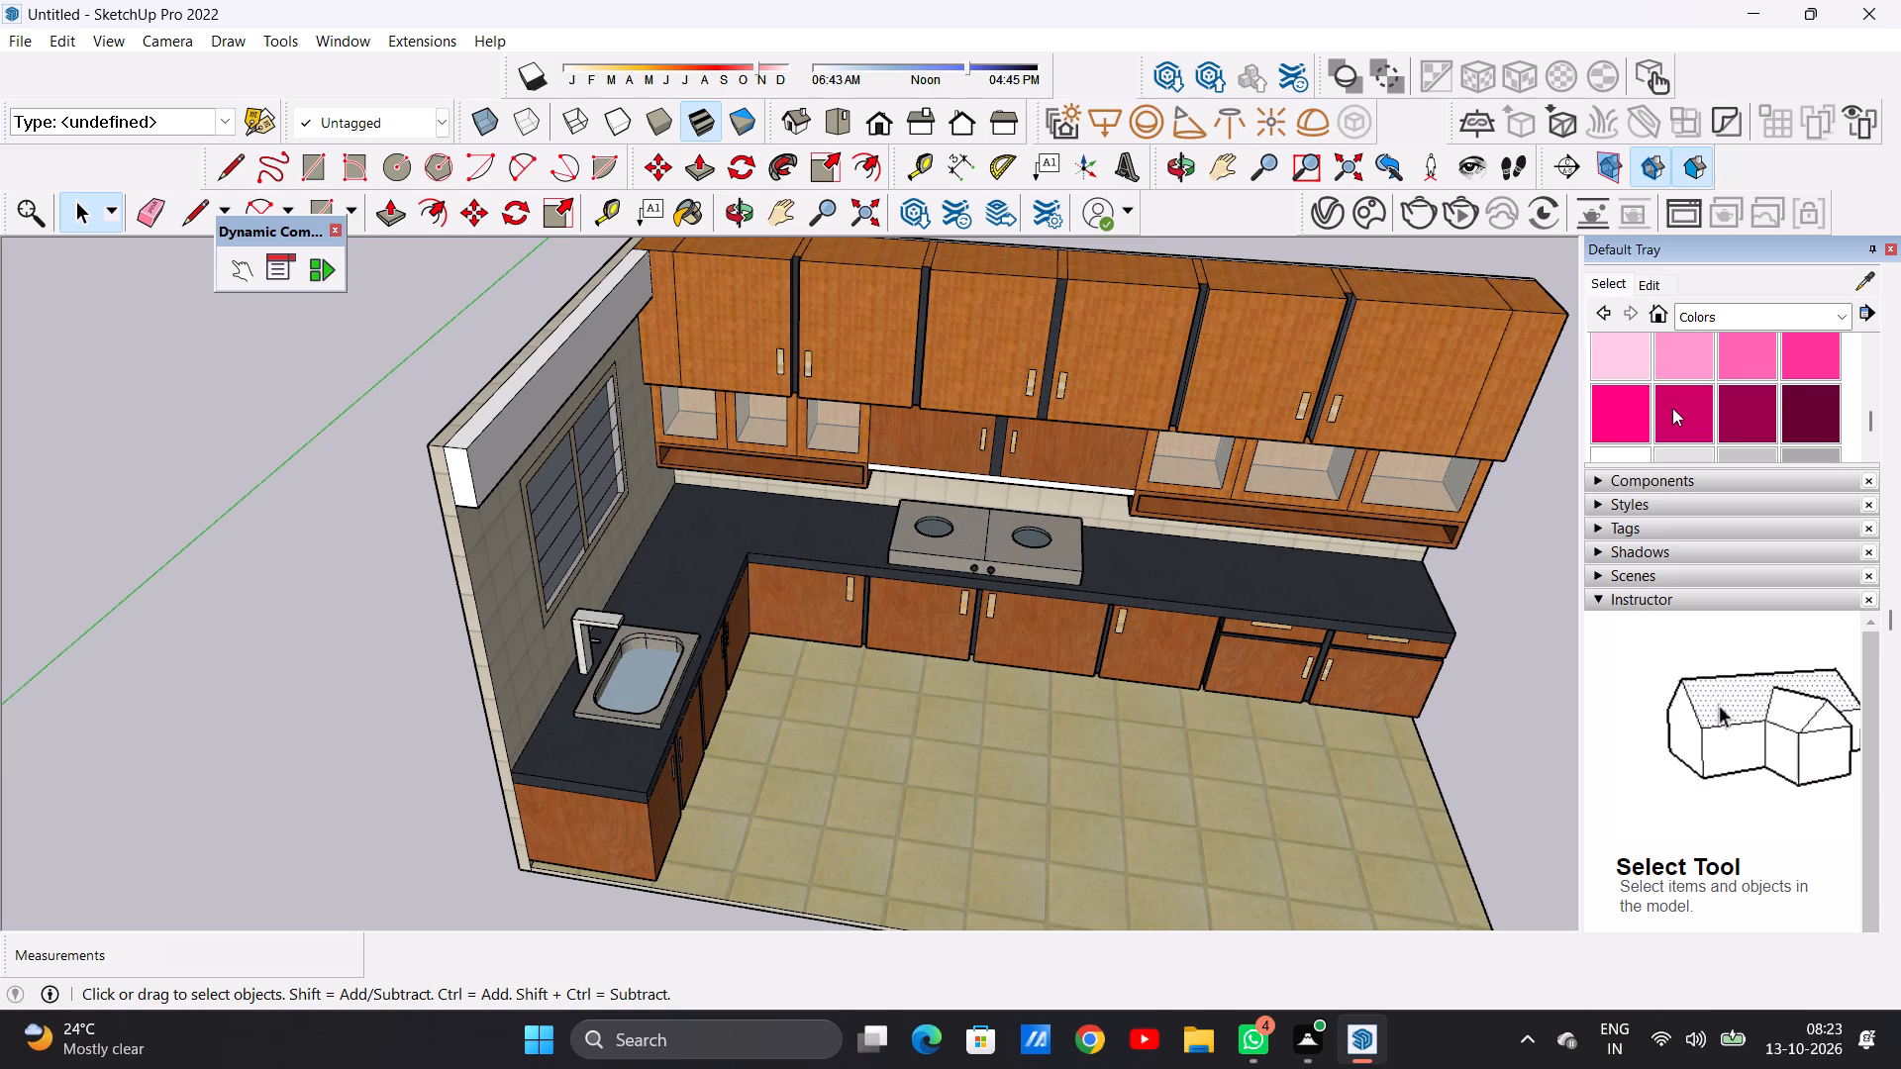
pyautogui.scroll(-1, 1672, 408)
pyautogui.click(1626, 372)
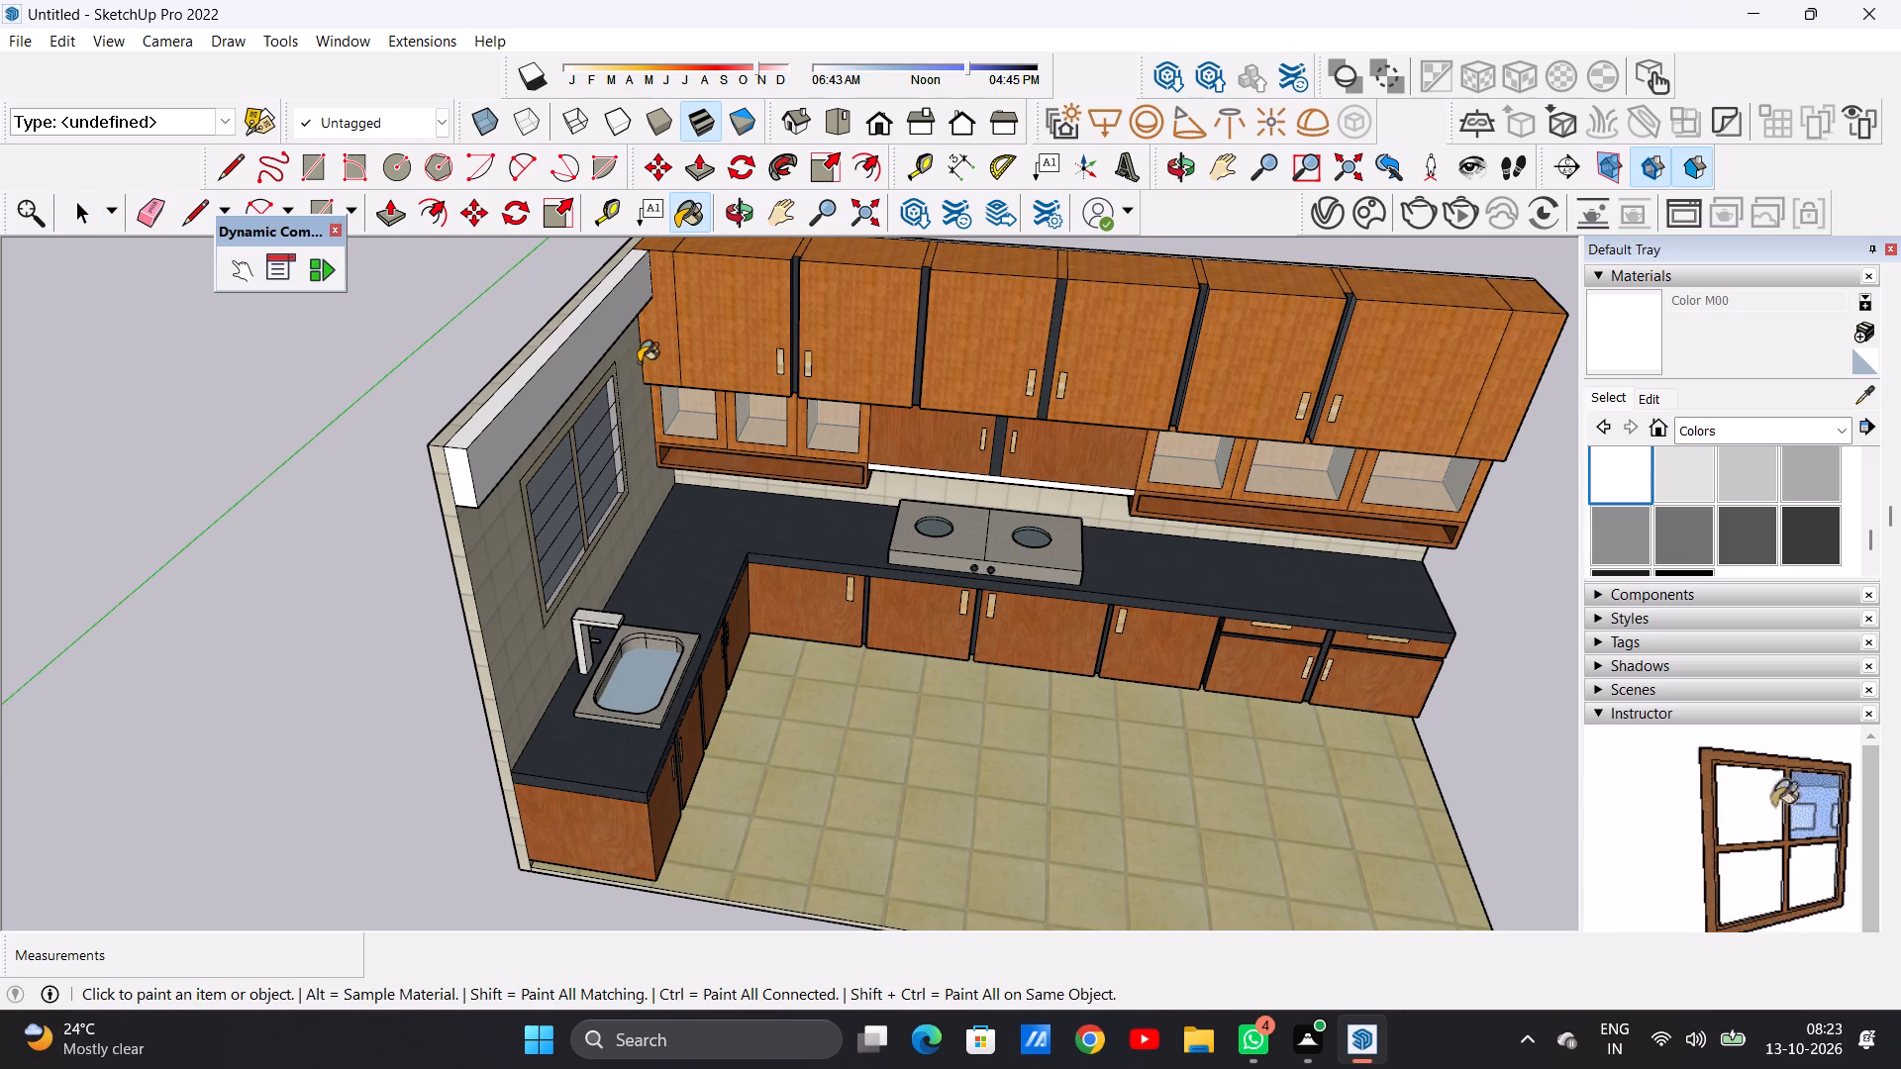
pyautogui.scroll(7, 585, 434)
pyautogui.scroll(-1, 437, 466)
pyautogui.scroll(9, 437, 466)
pyautogui.click(267, 465)
pyautogui.scroll(-7, 362, 445)
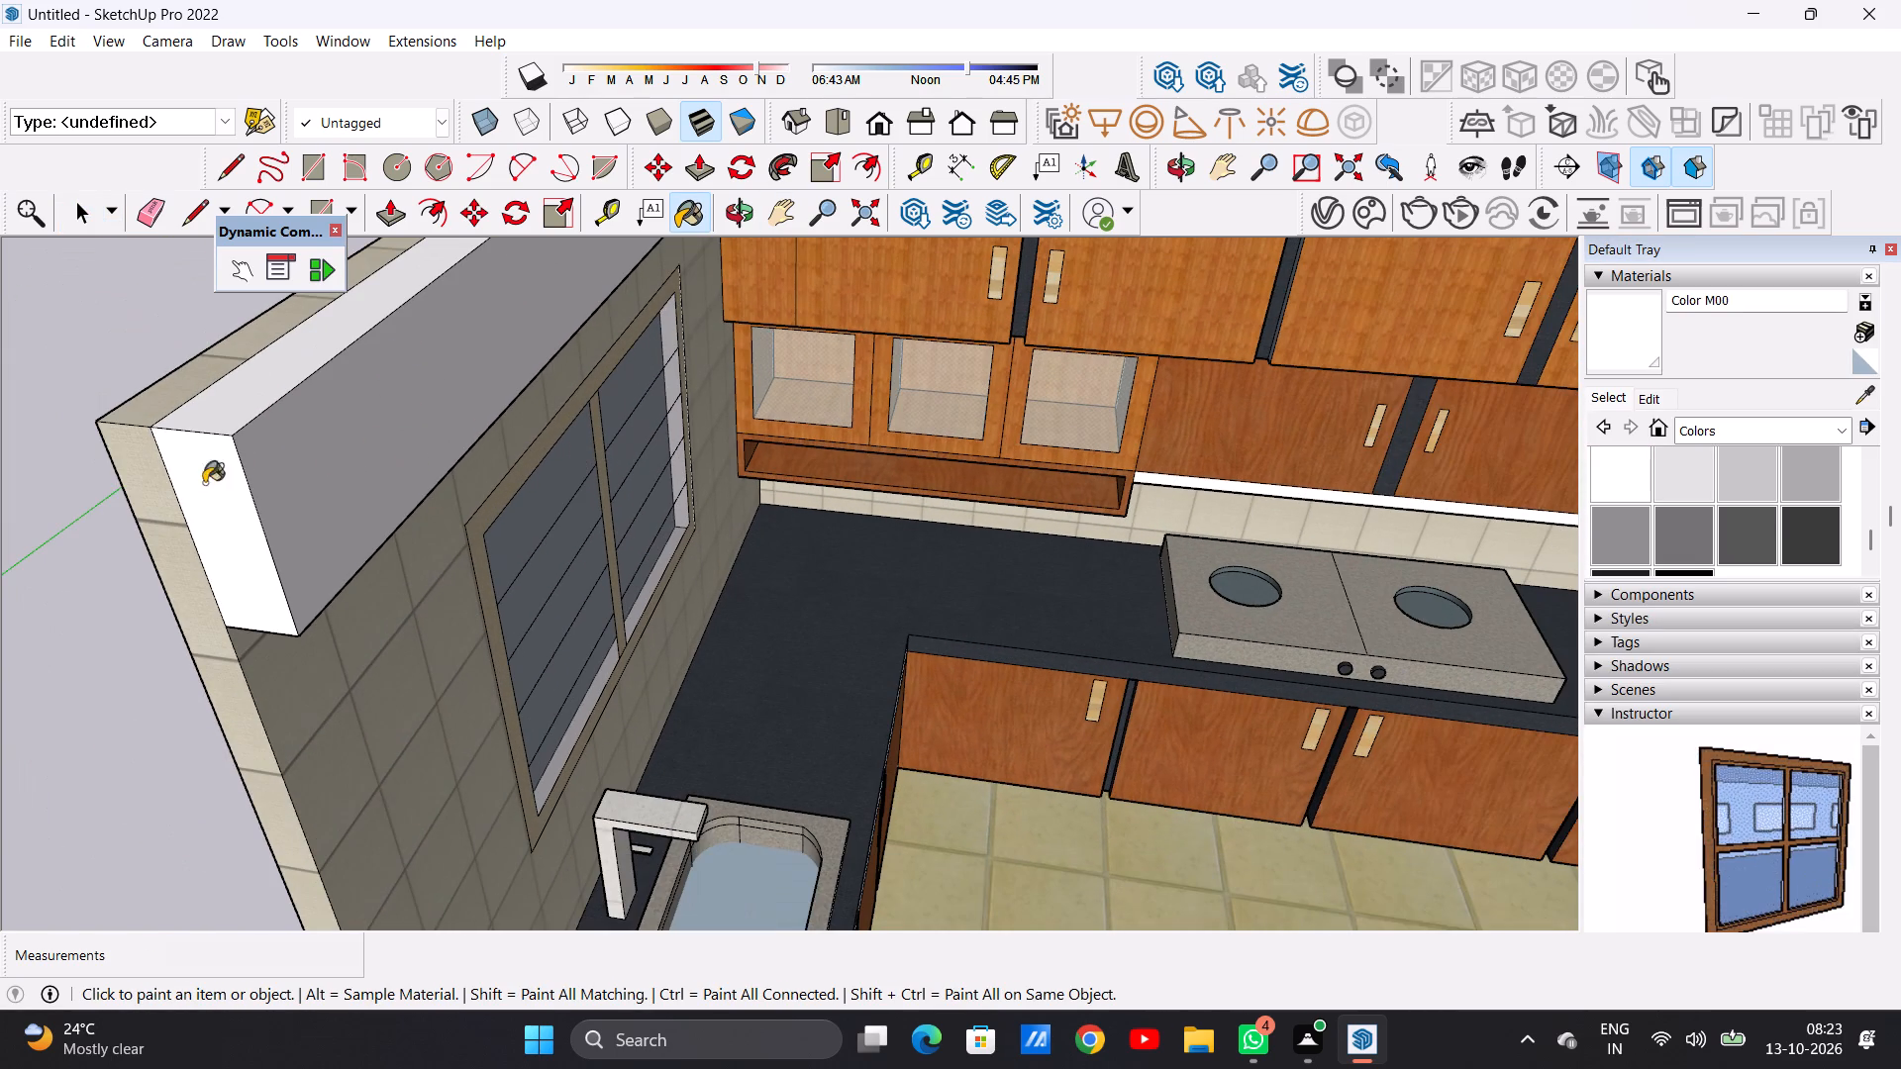
pyautogui.click(226, 490)
pyautogui.click(247, 413)
pyautogui.scroll(-6, 267, 471)
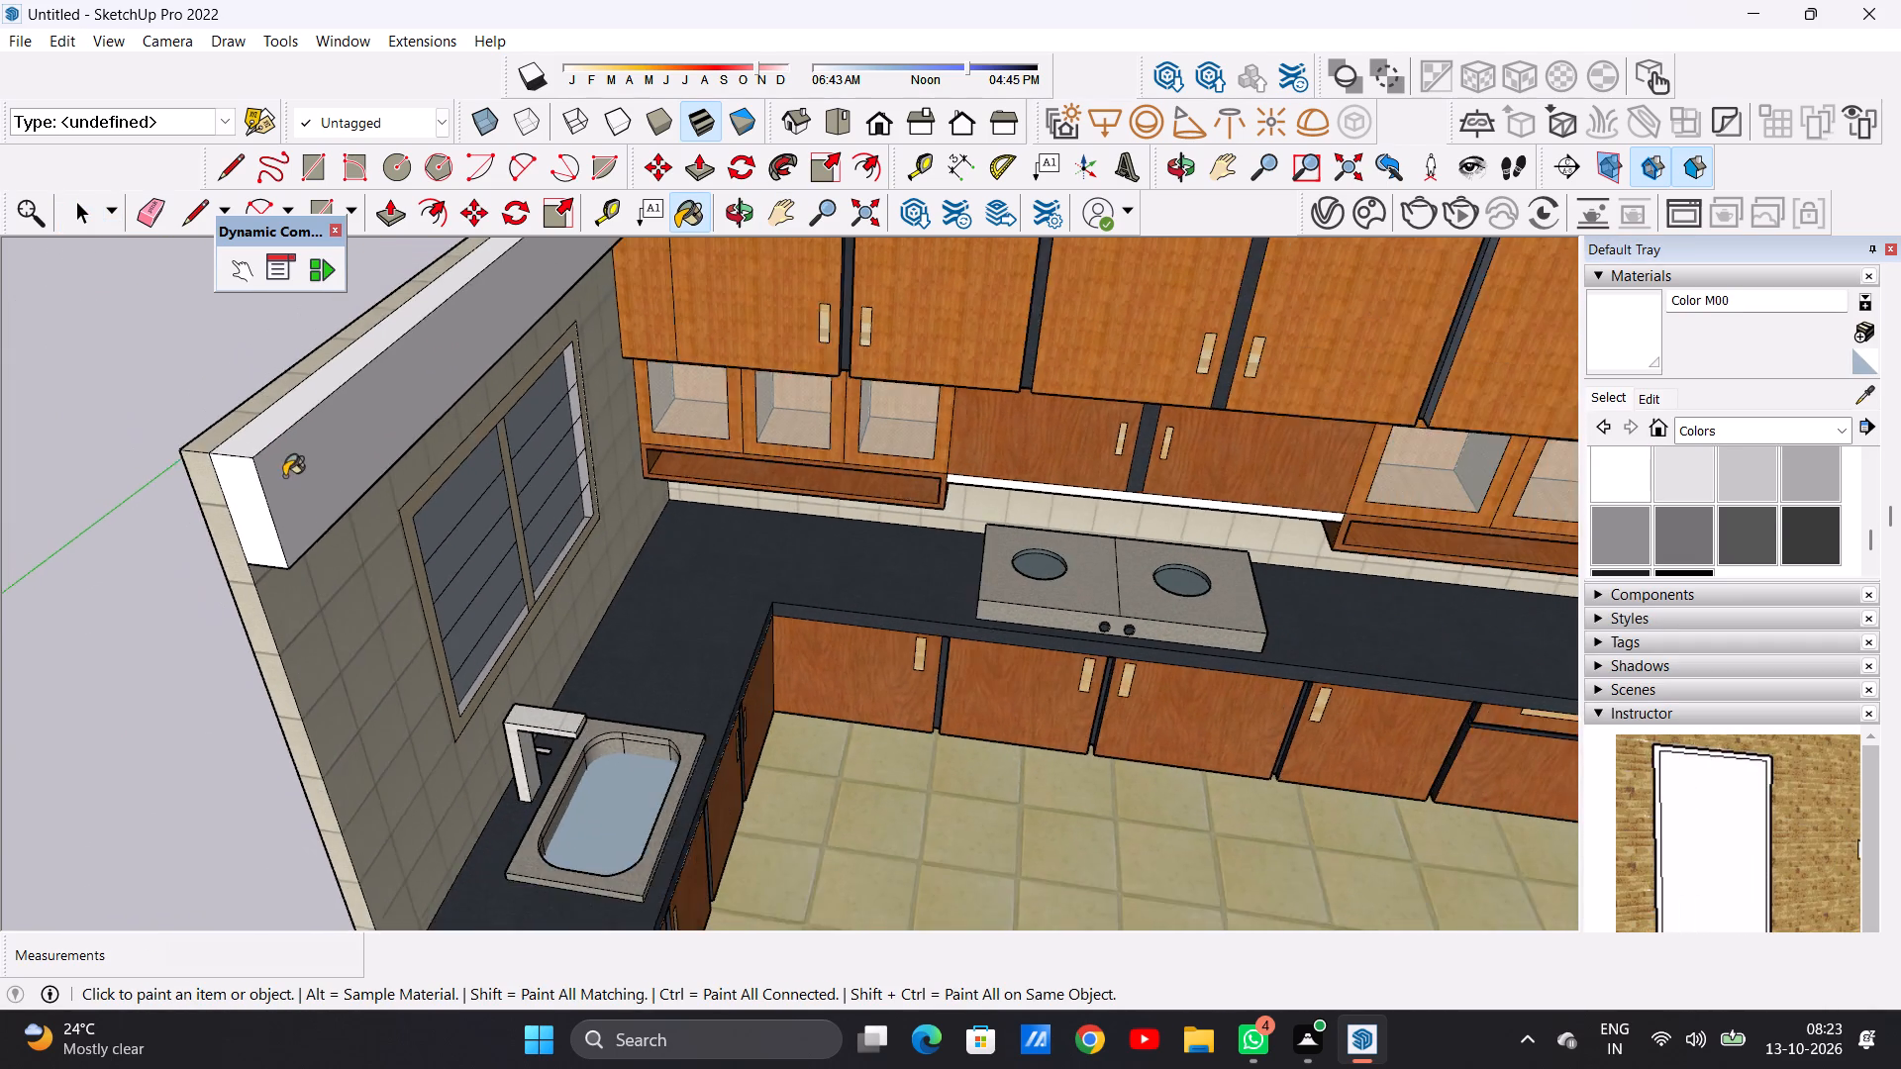
# Paint the narrow strip beneath the two plain wooden doors above the stove with Color M00.
pyautogui.scroll(-15, 284, 476)
pyautogui.moveTo(731, 548); pyautogui.dragTo(751, 479, button='middle')
pyautogui.scroll(3, 746, 497)
pyautogui.scroll(-1, 744, 498)
pyautogui.scroll(7, 744, 498)
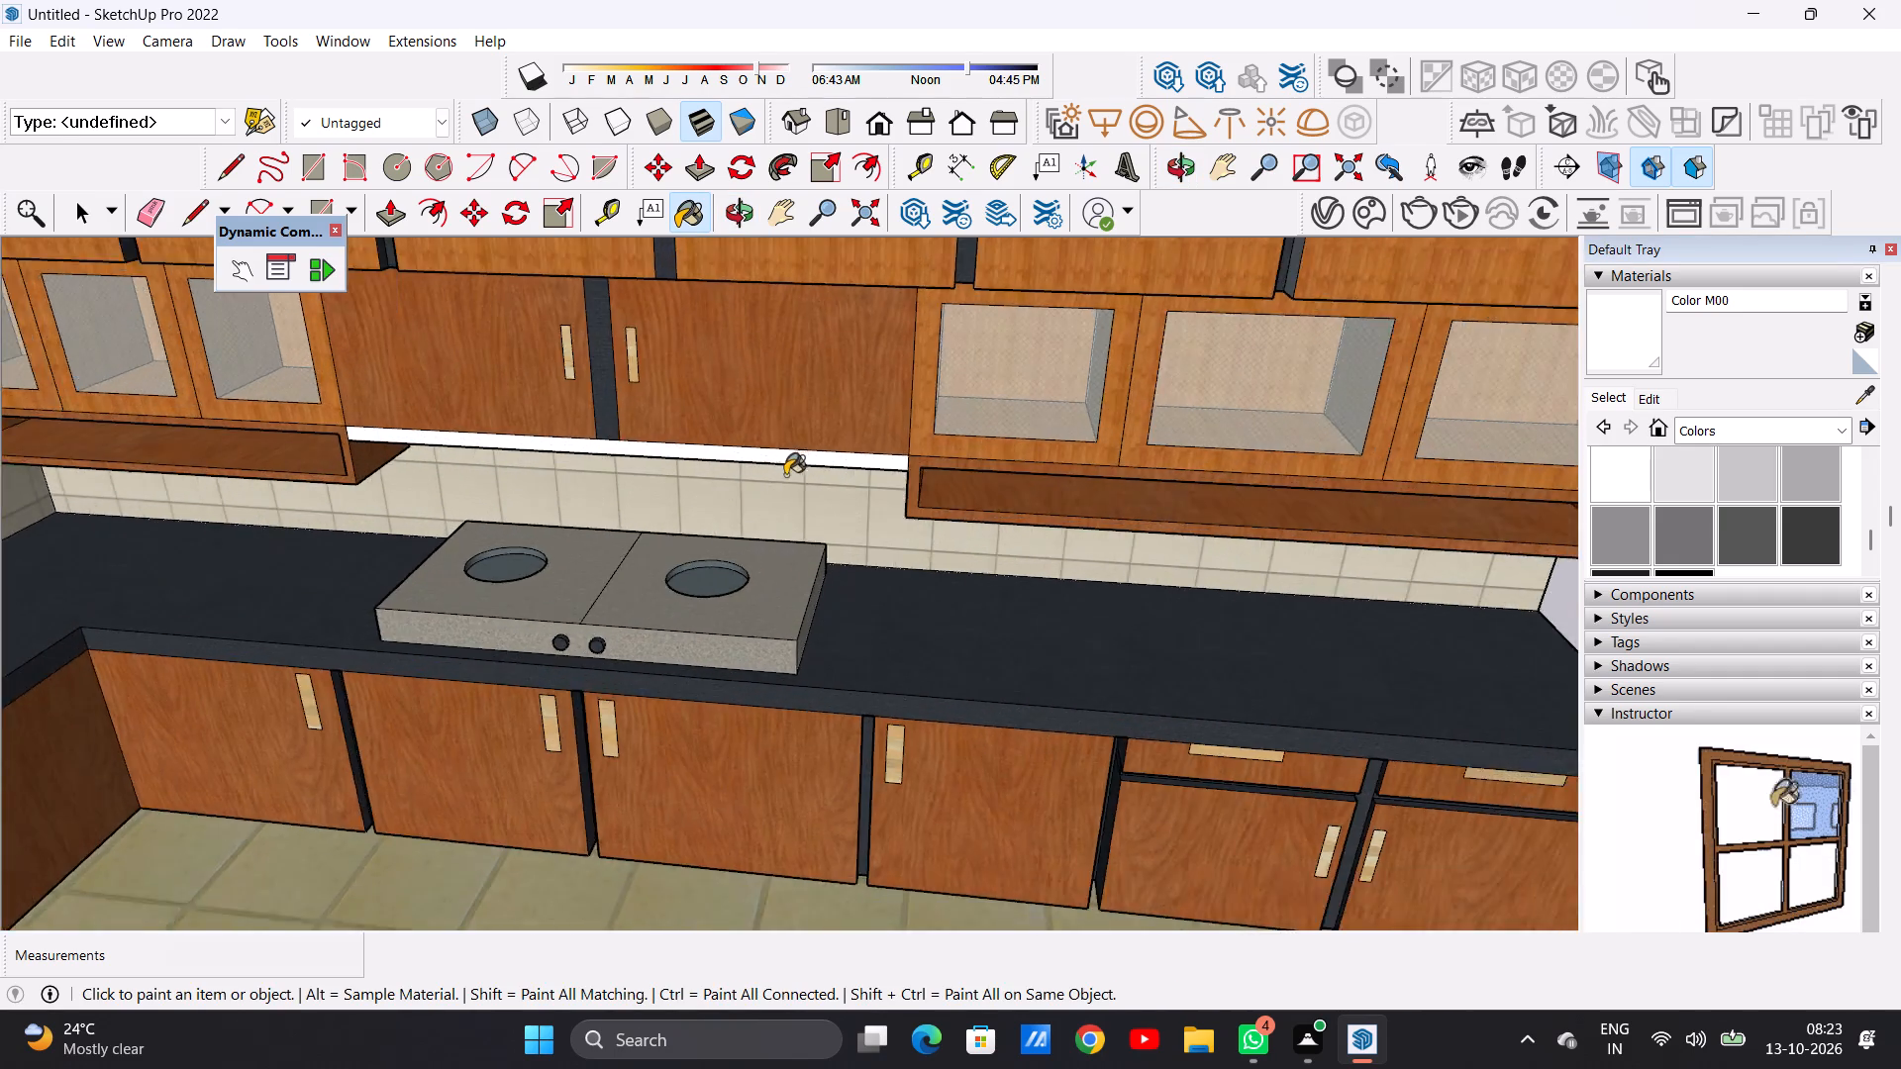
pyautogui.scroll(4, 785, 475)
pyautogui.scroll(-1, 826, 467)
pyautogui.scroll(1, 828, 466)
pyautogui.scroll(-1, 828, 466)
pyautogui.scroll(6, 829, 466)
pyautogui.scroll(-1, 851, 464)
pyautogui.scroll(3, 853, 464)
pyautogui.click(869, 450)
pyautogui.scroll(-7, 929, 504)
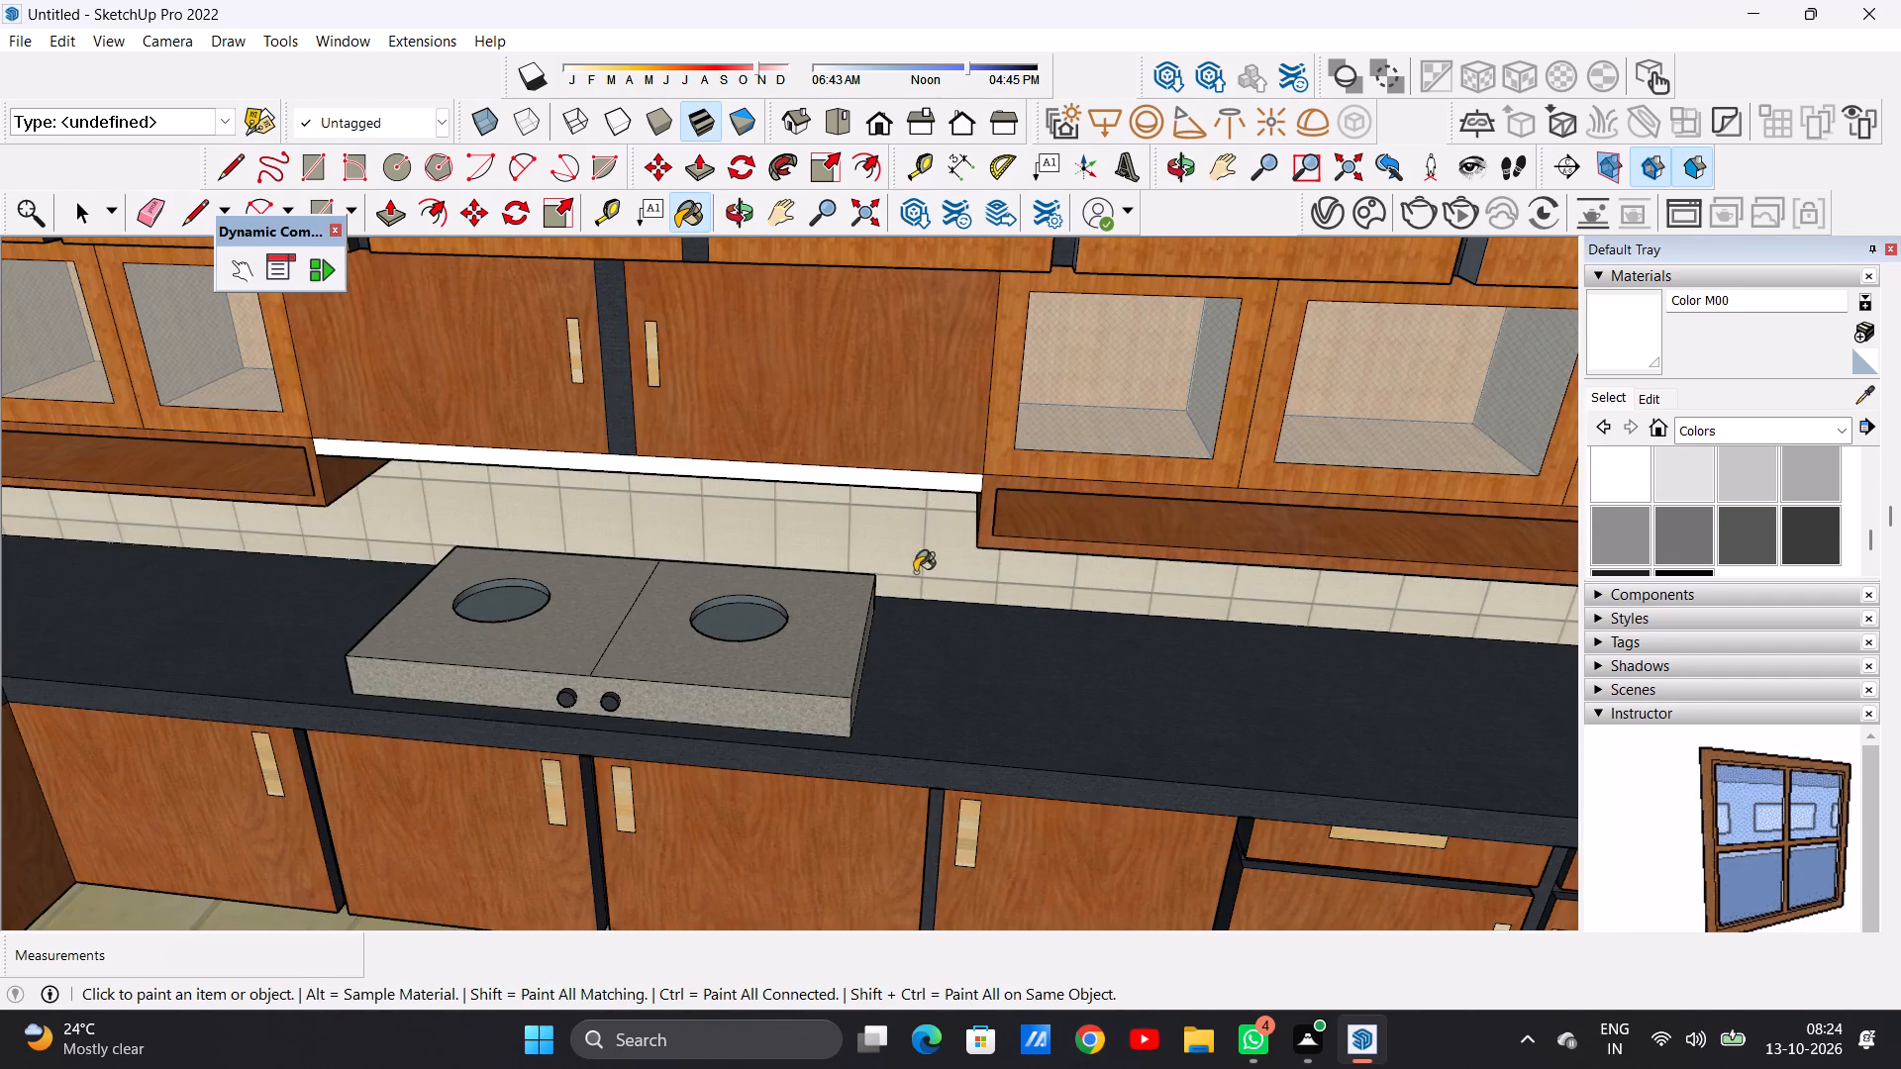
# Paint the underside of the two plain wooden doors above the stove with the white Color M00.
pyautogui.moveTo(903, 563); pyautogui.dragTo(888, 270, button='middle')
pyautogui.scroll(12, 873, 556)
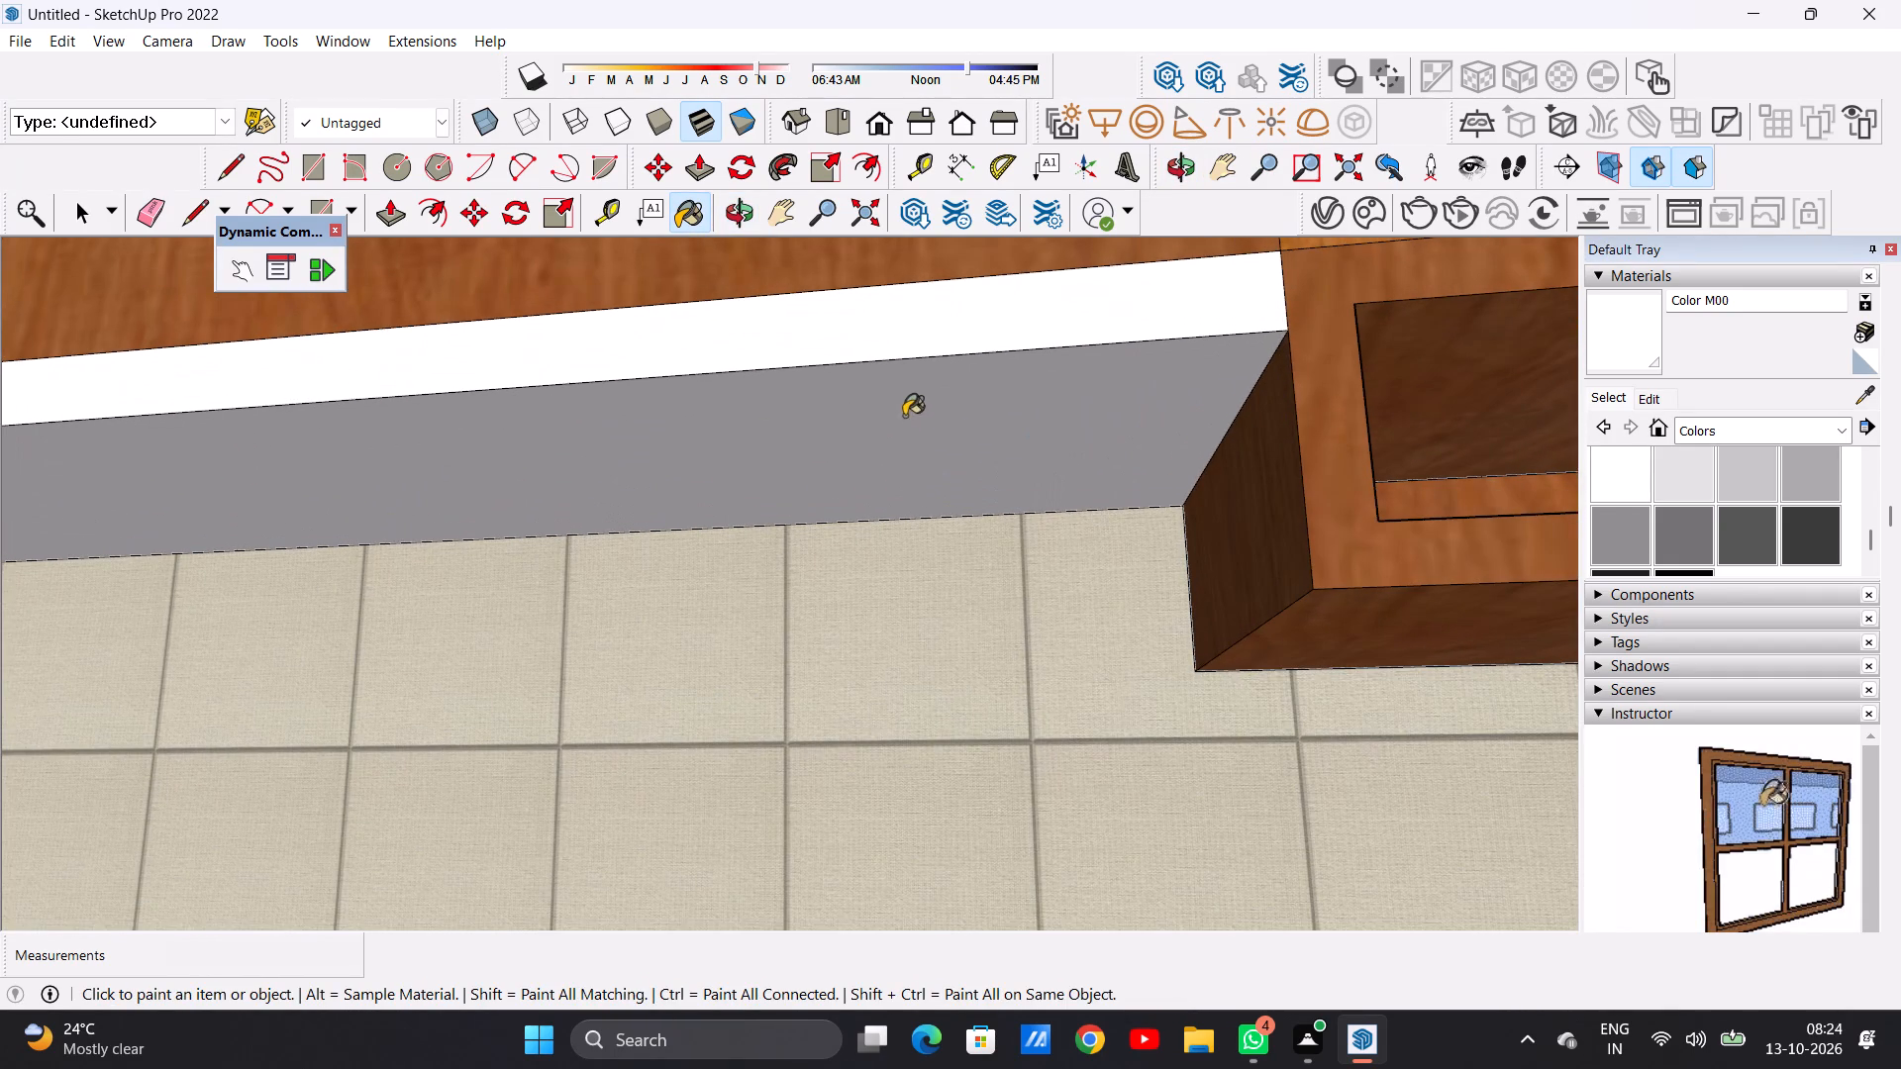
pyautogui.click(895, 395)
pyautogui.click(919, 331)
pyautogui.scroll(-18, 1012, 580)
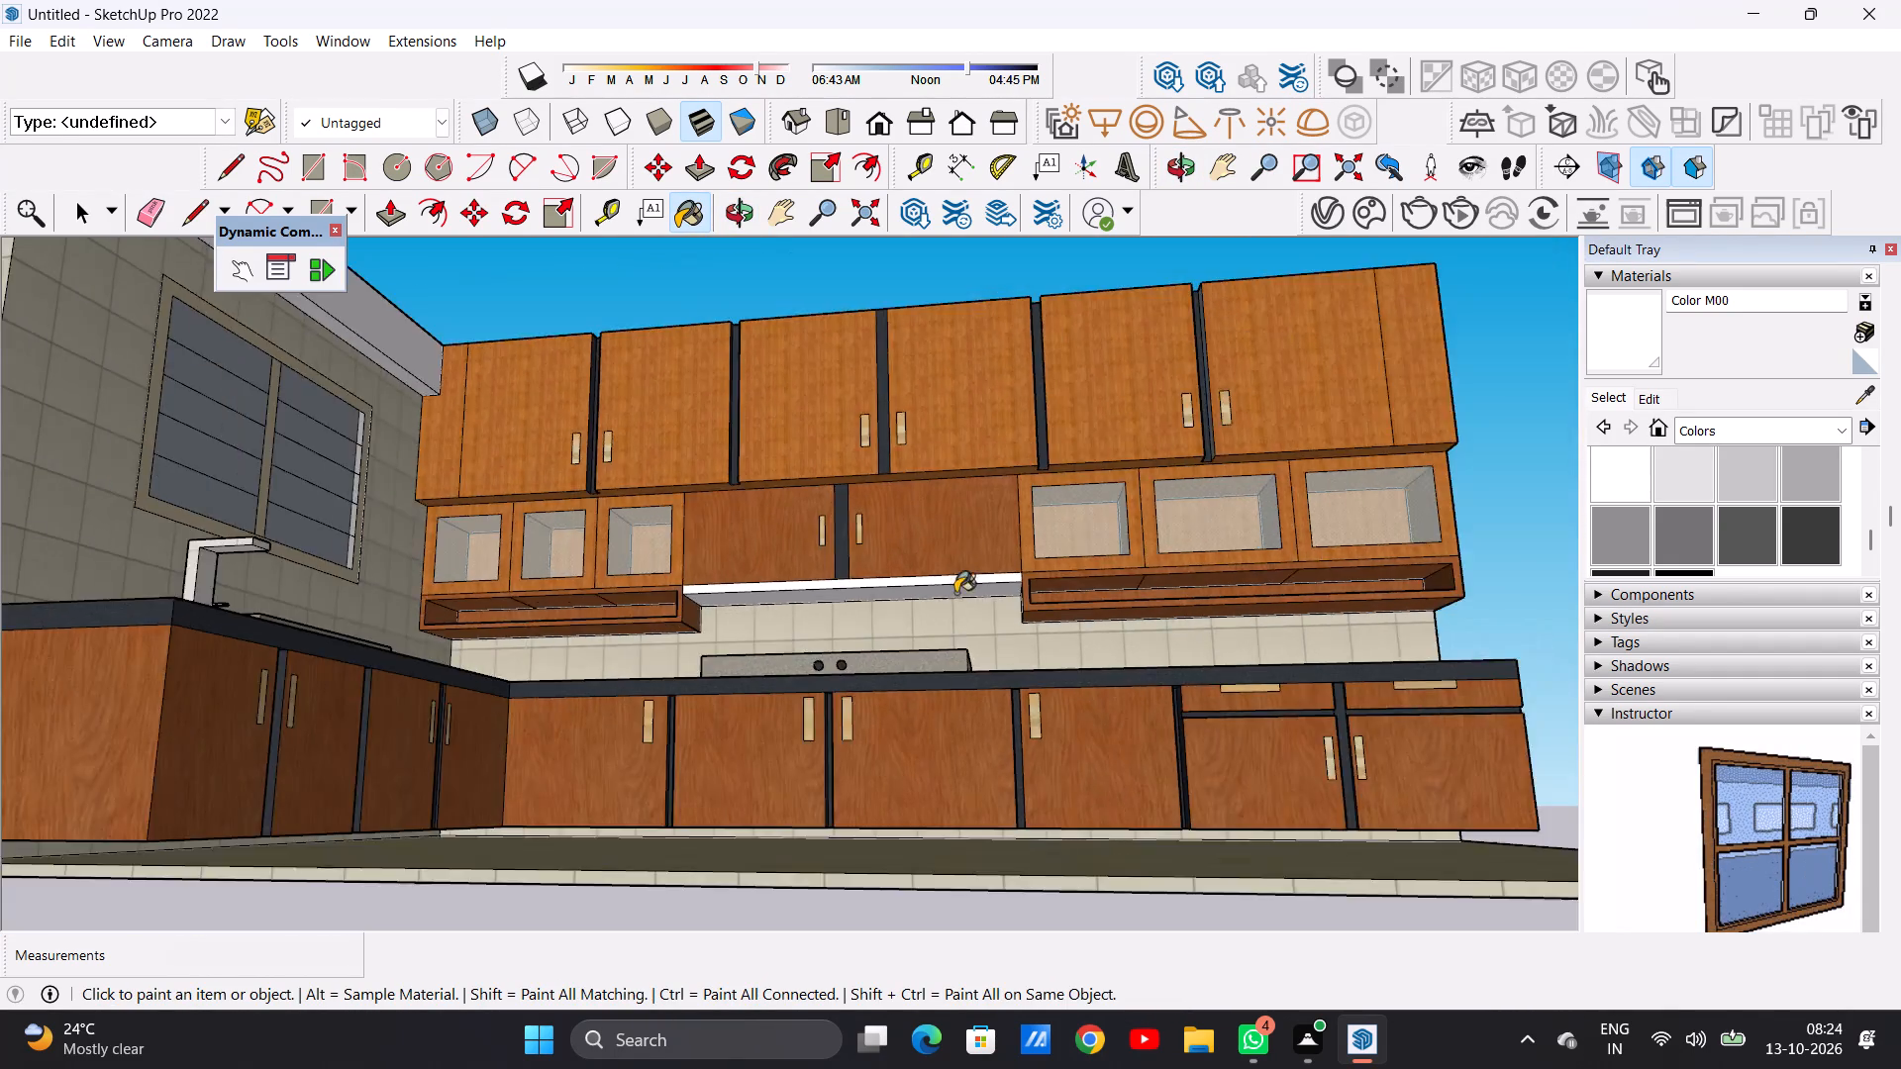
# Inspect the whole kitchen and the sink corner for surfaces still needing a different material.
pyautogui.scroll(-8, 955, 593)
pyautogui.moveTo(894, 551); pyautogui.dragTo(885, 769, button='middle')
pyautogui.scroll(2, 610, 658)
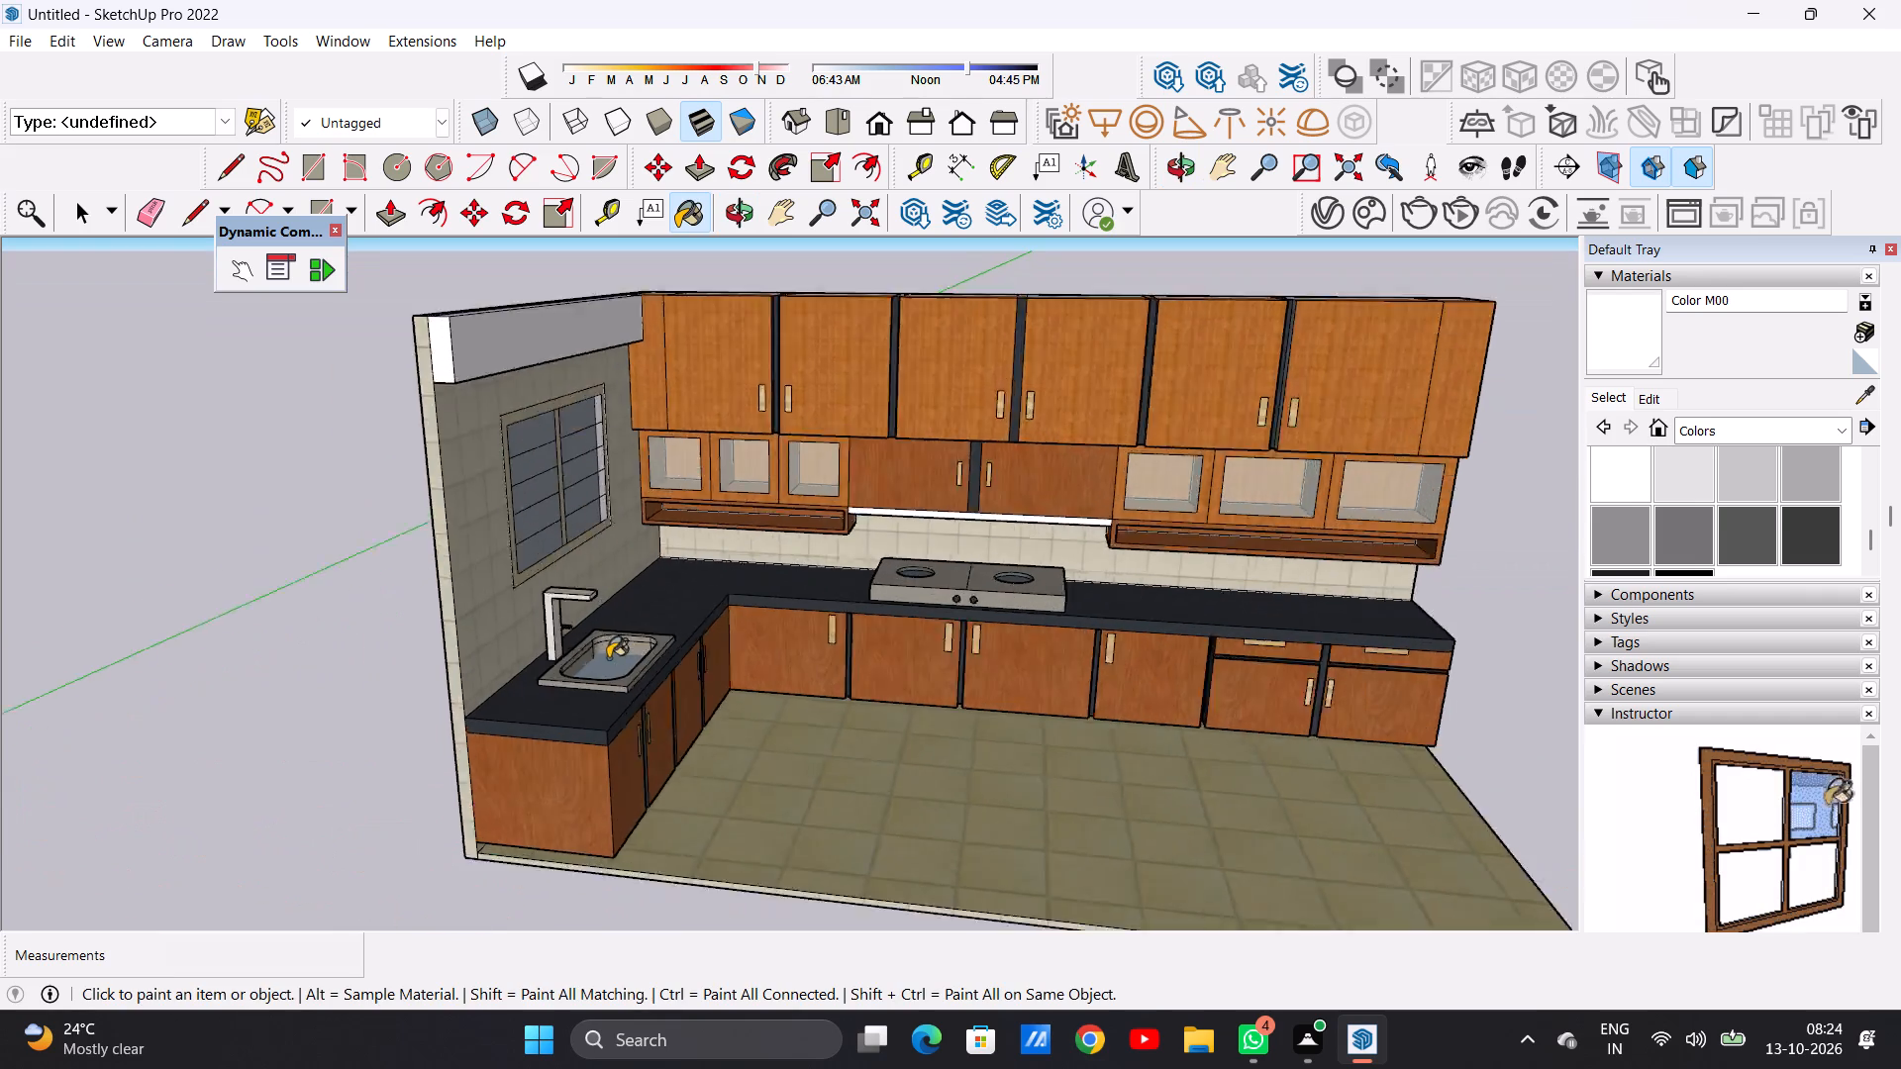
pyautogui.scroll(13, 608, 658)
pyautogui.moveTo(686, 601); pyautogui.dragTo(268, 622, button='middle')
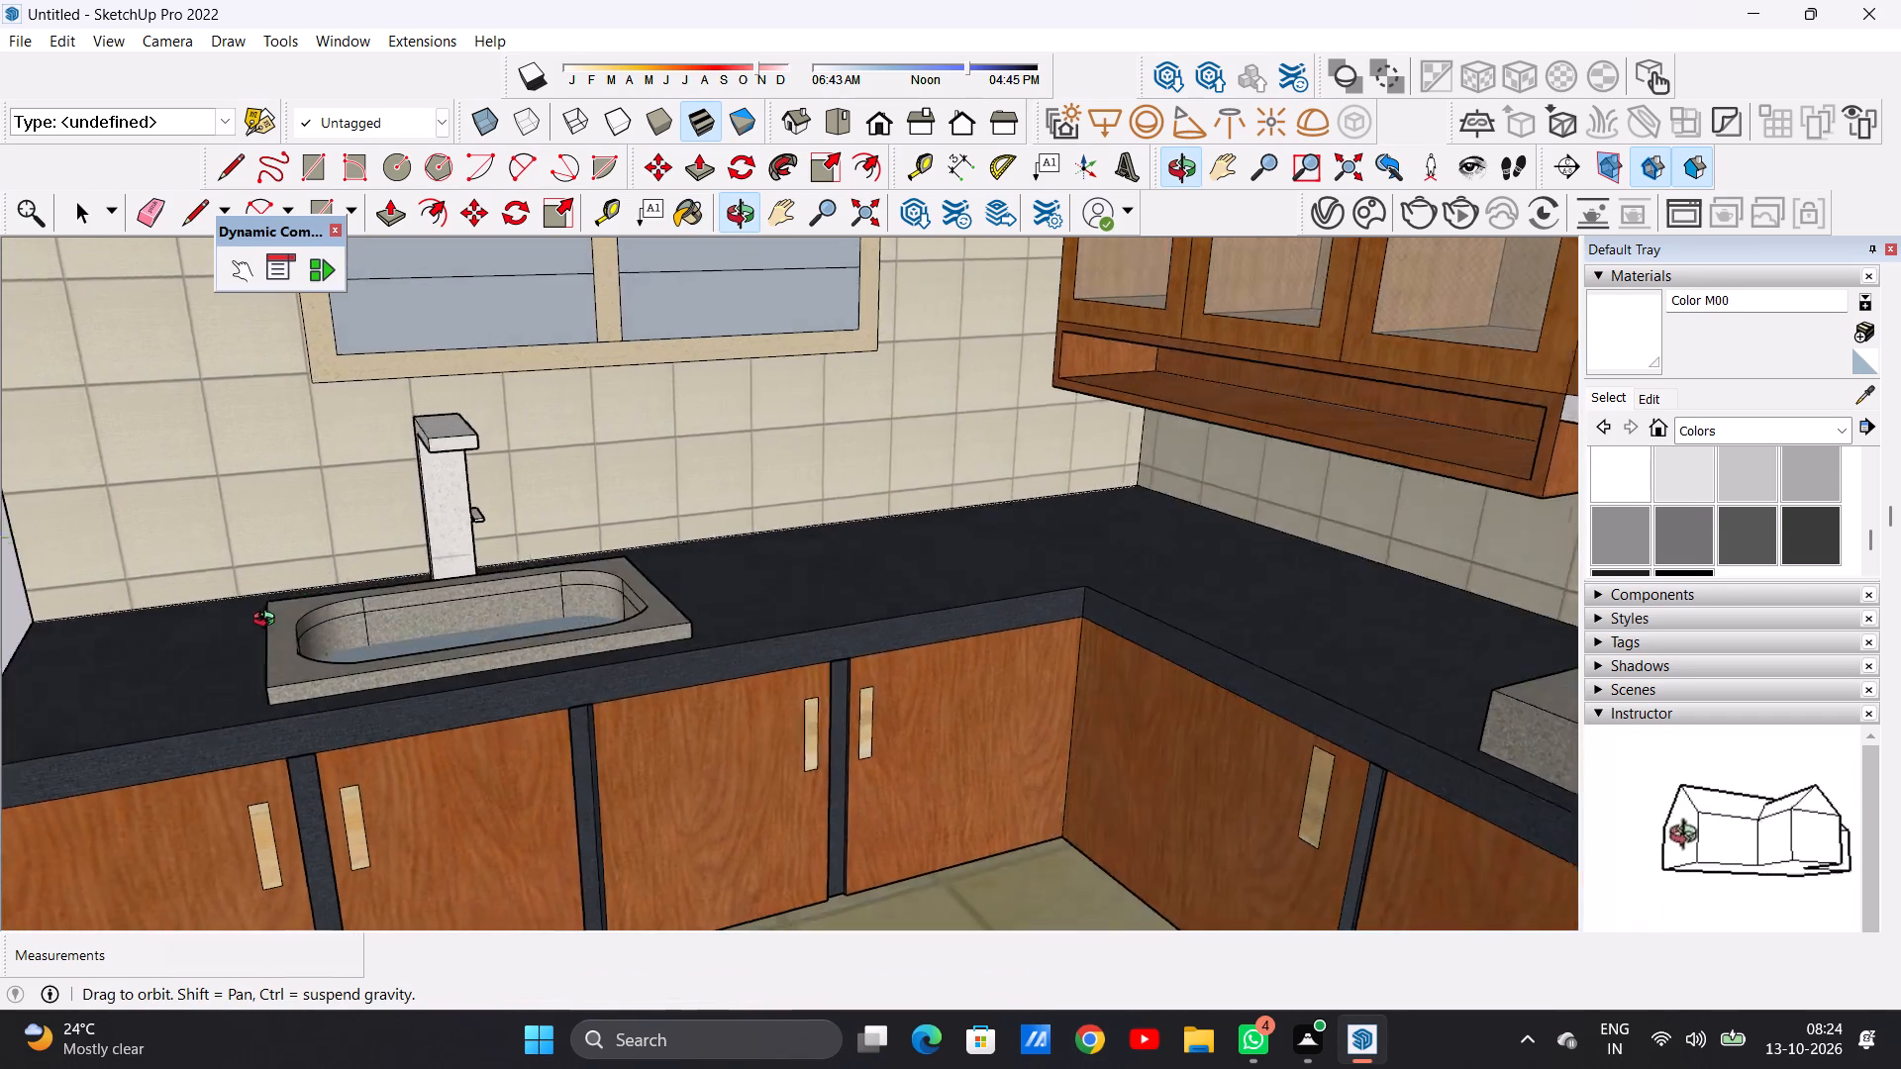
pyautogui.moveTo(268, 622); pyautogui.dragTo(683, 694, button='middle')
pyautogui.scroll(-13, 537, 586)
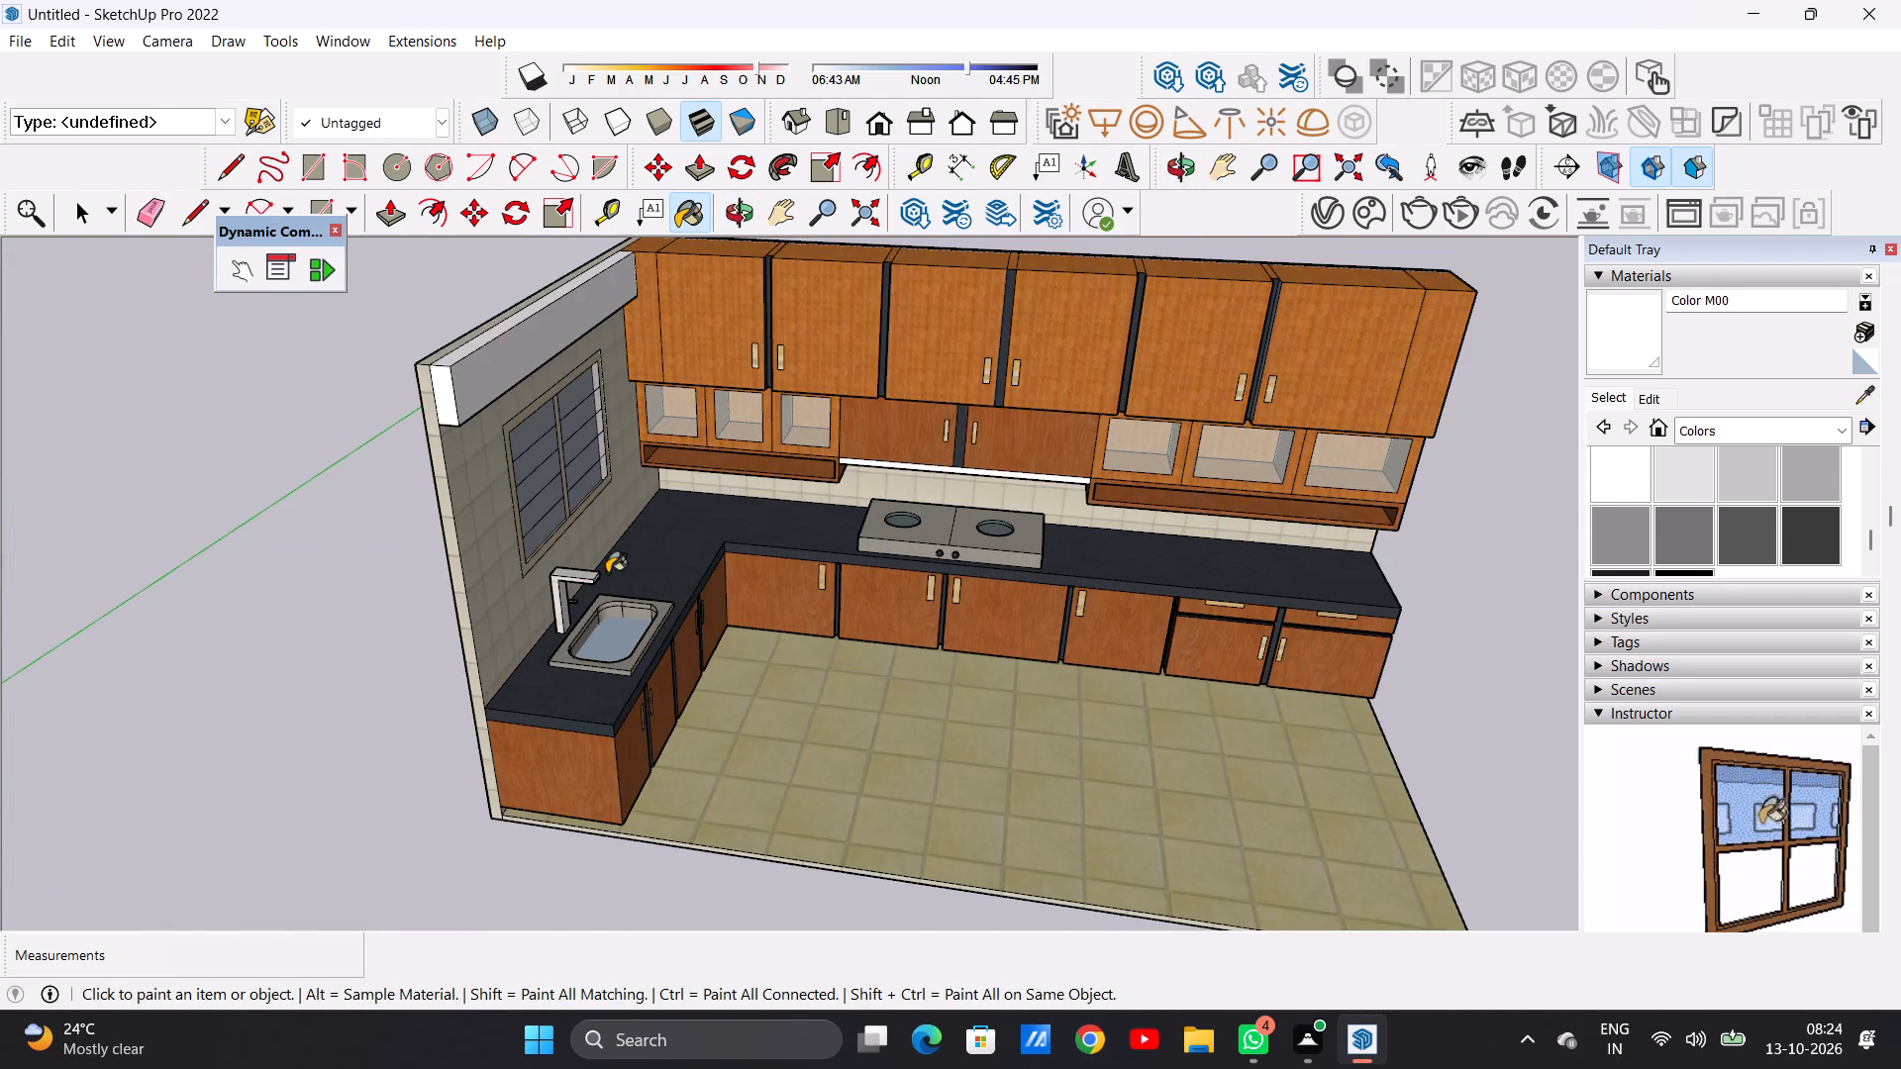
pyautogui.scroll(6, 671, 681)
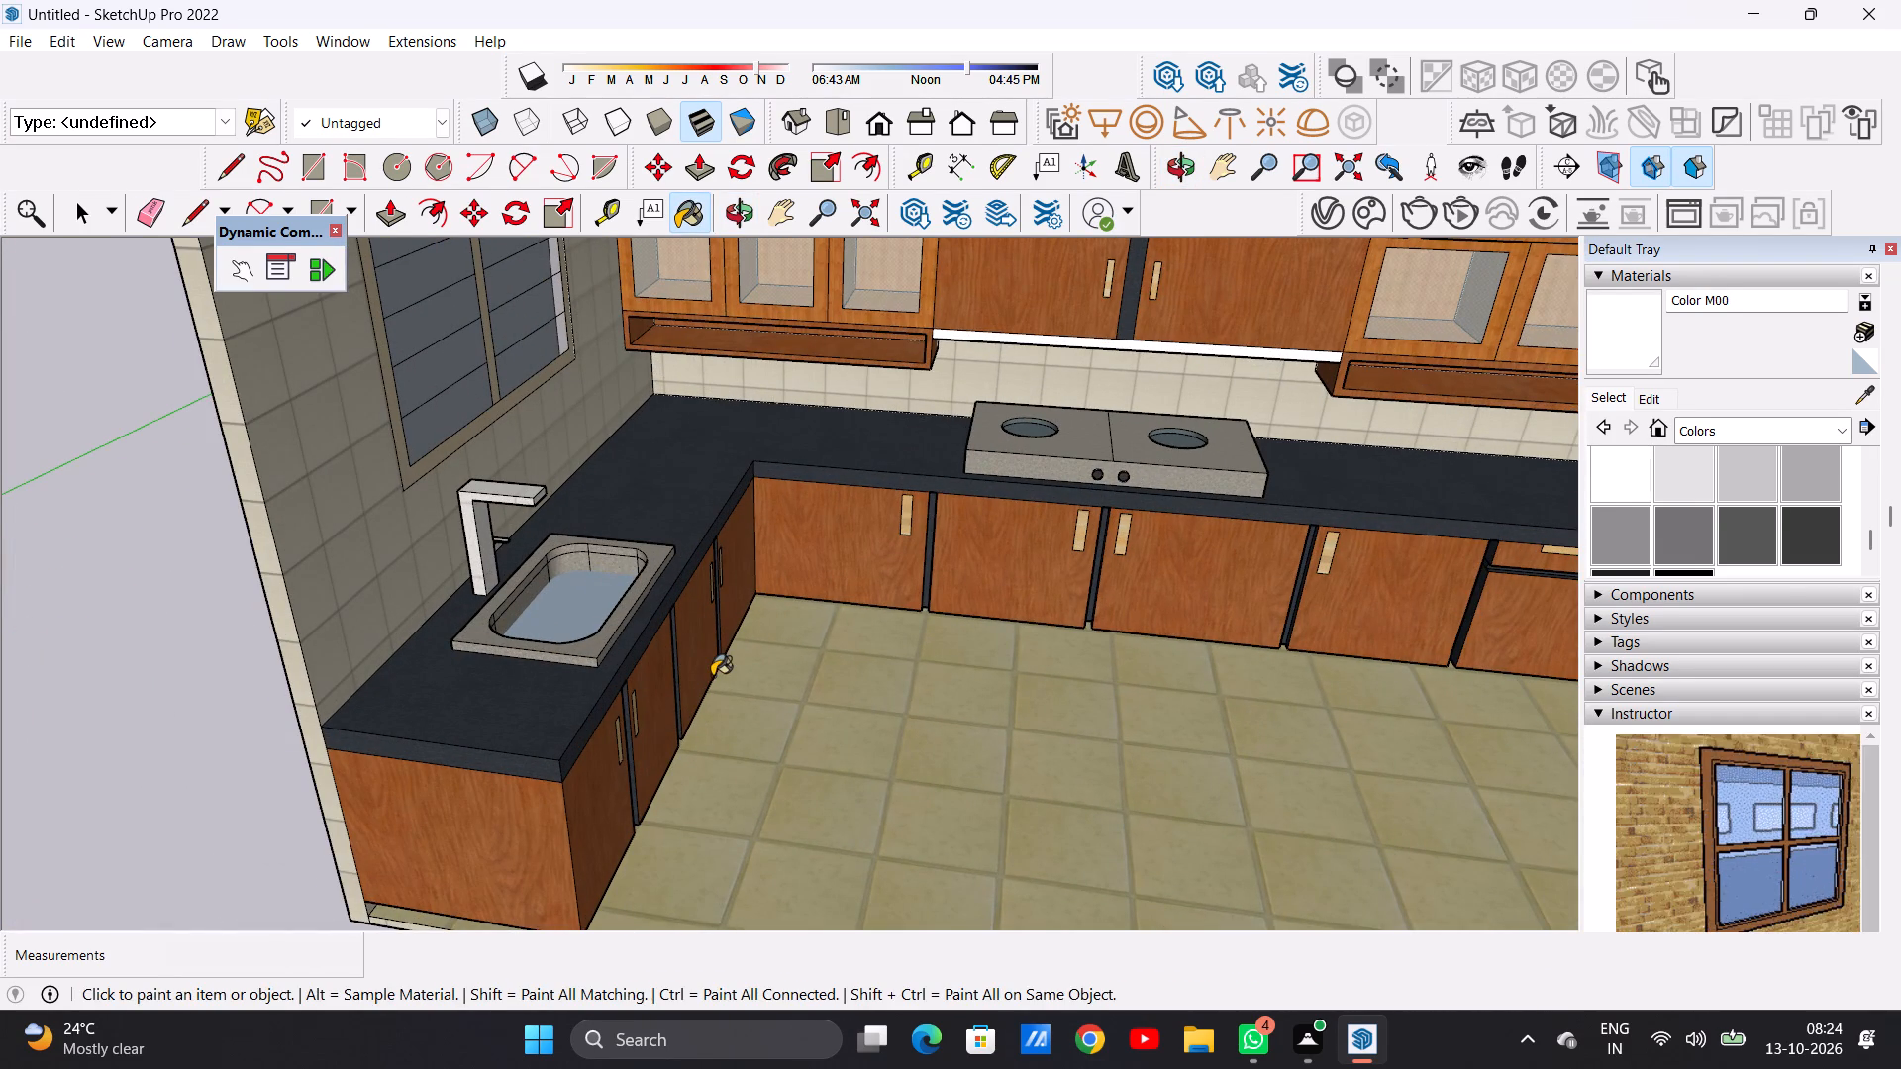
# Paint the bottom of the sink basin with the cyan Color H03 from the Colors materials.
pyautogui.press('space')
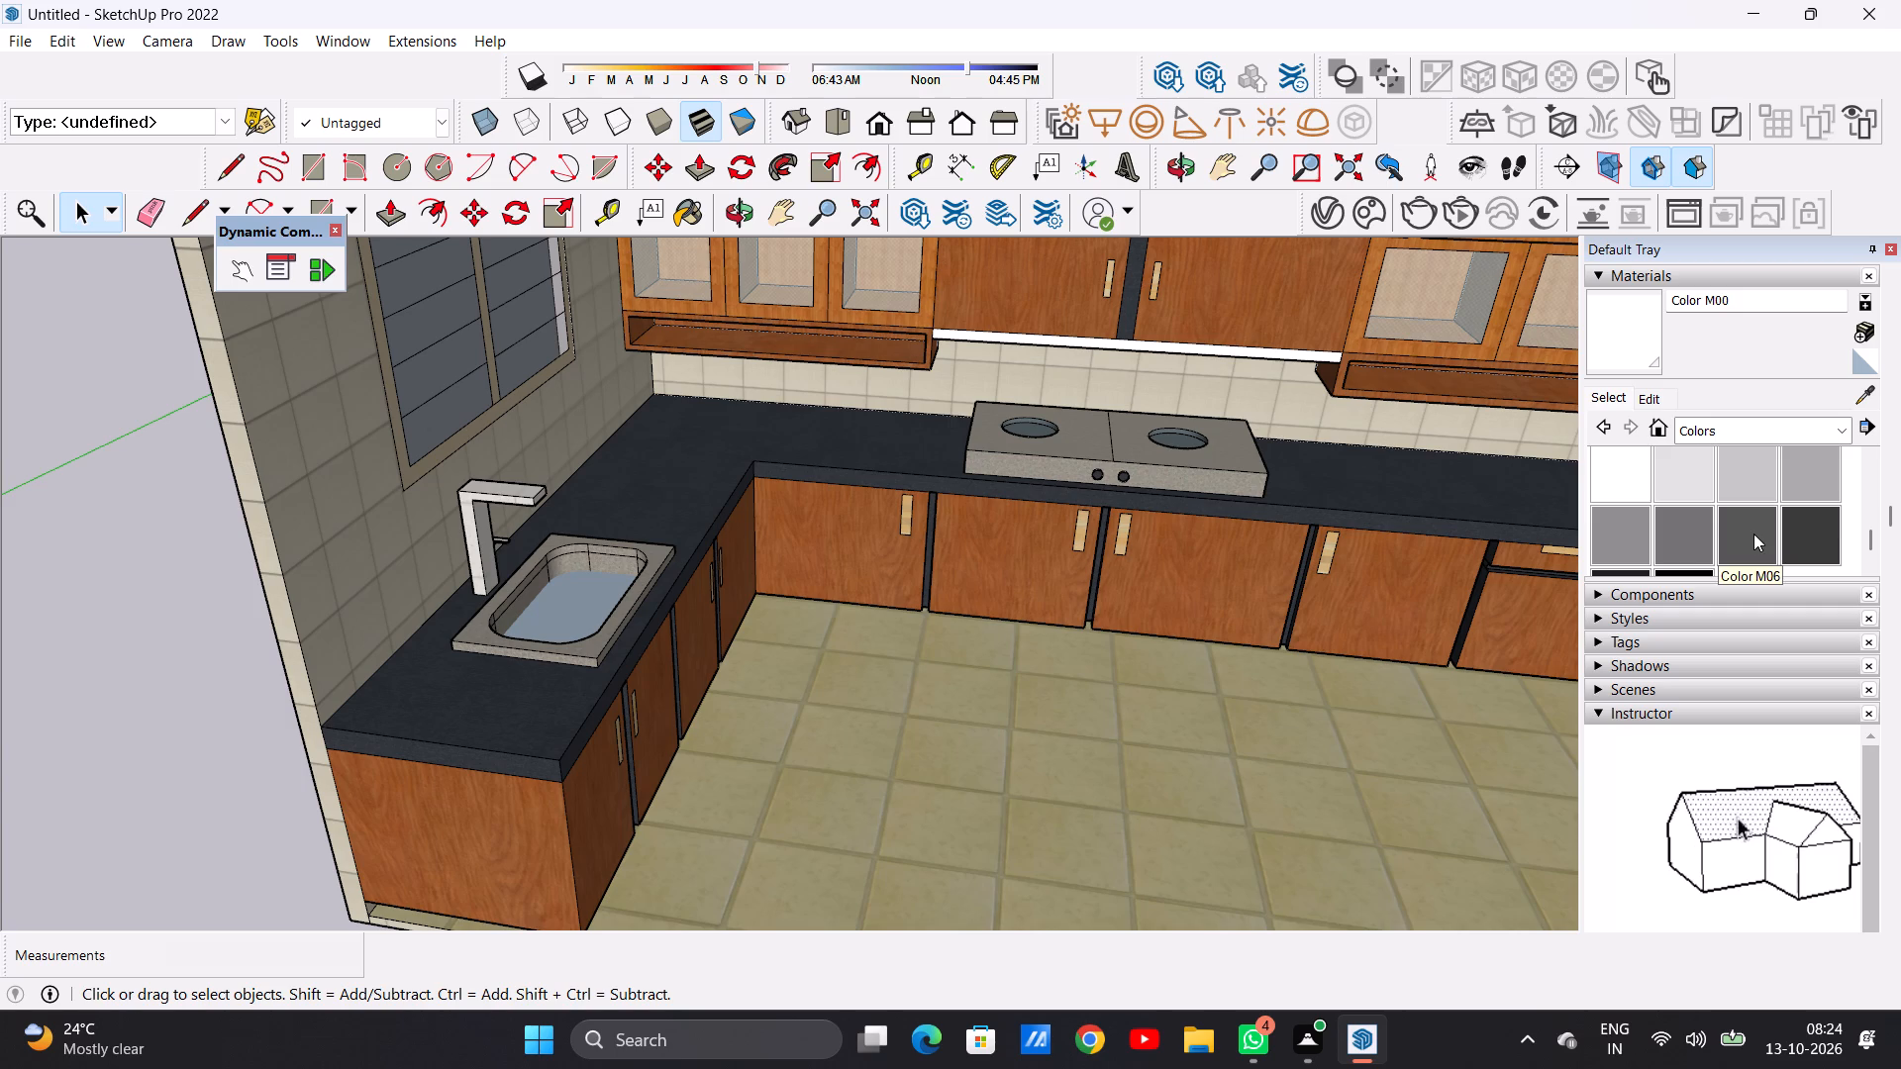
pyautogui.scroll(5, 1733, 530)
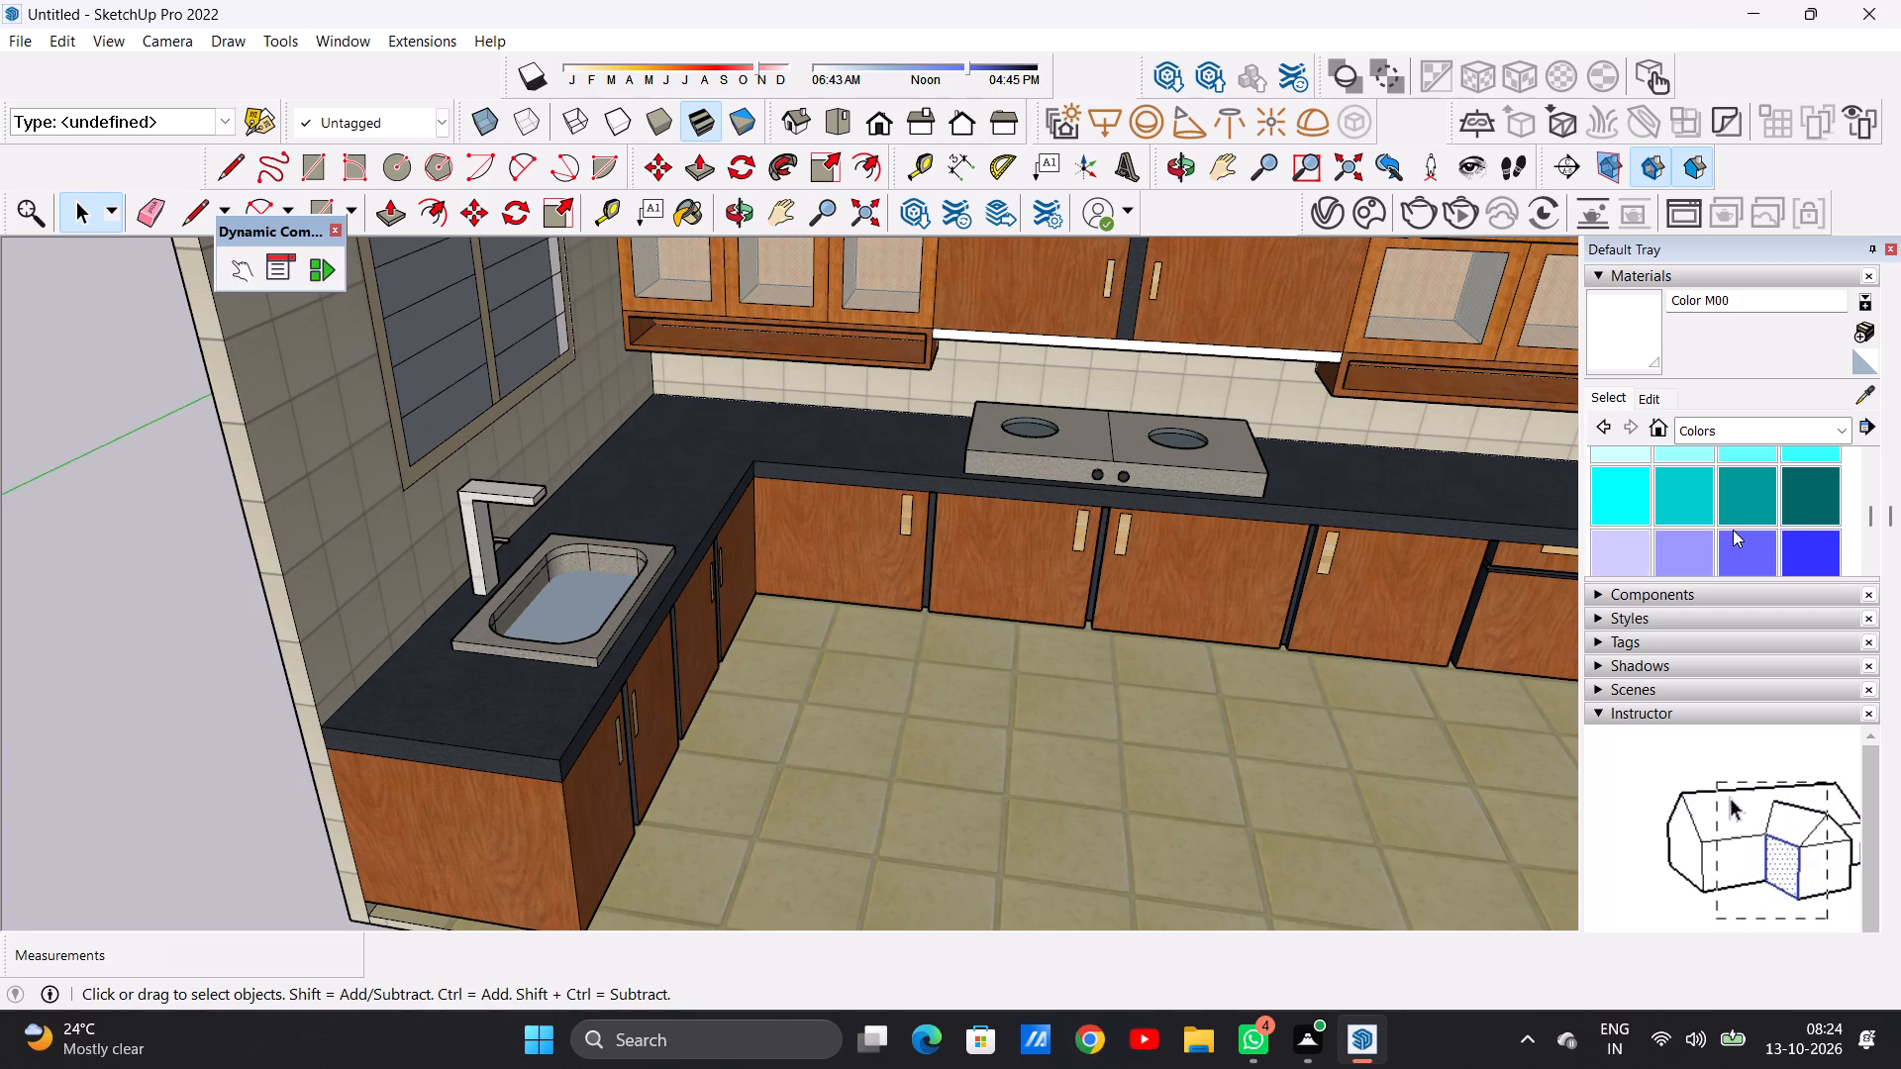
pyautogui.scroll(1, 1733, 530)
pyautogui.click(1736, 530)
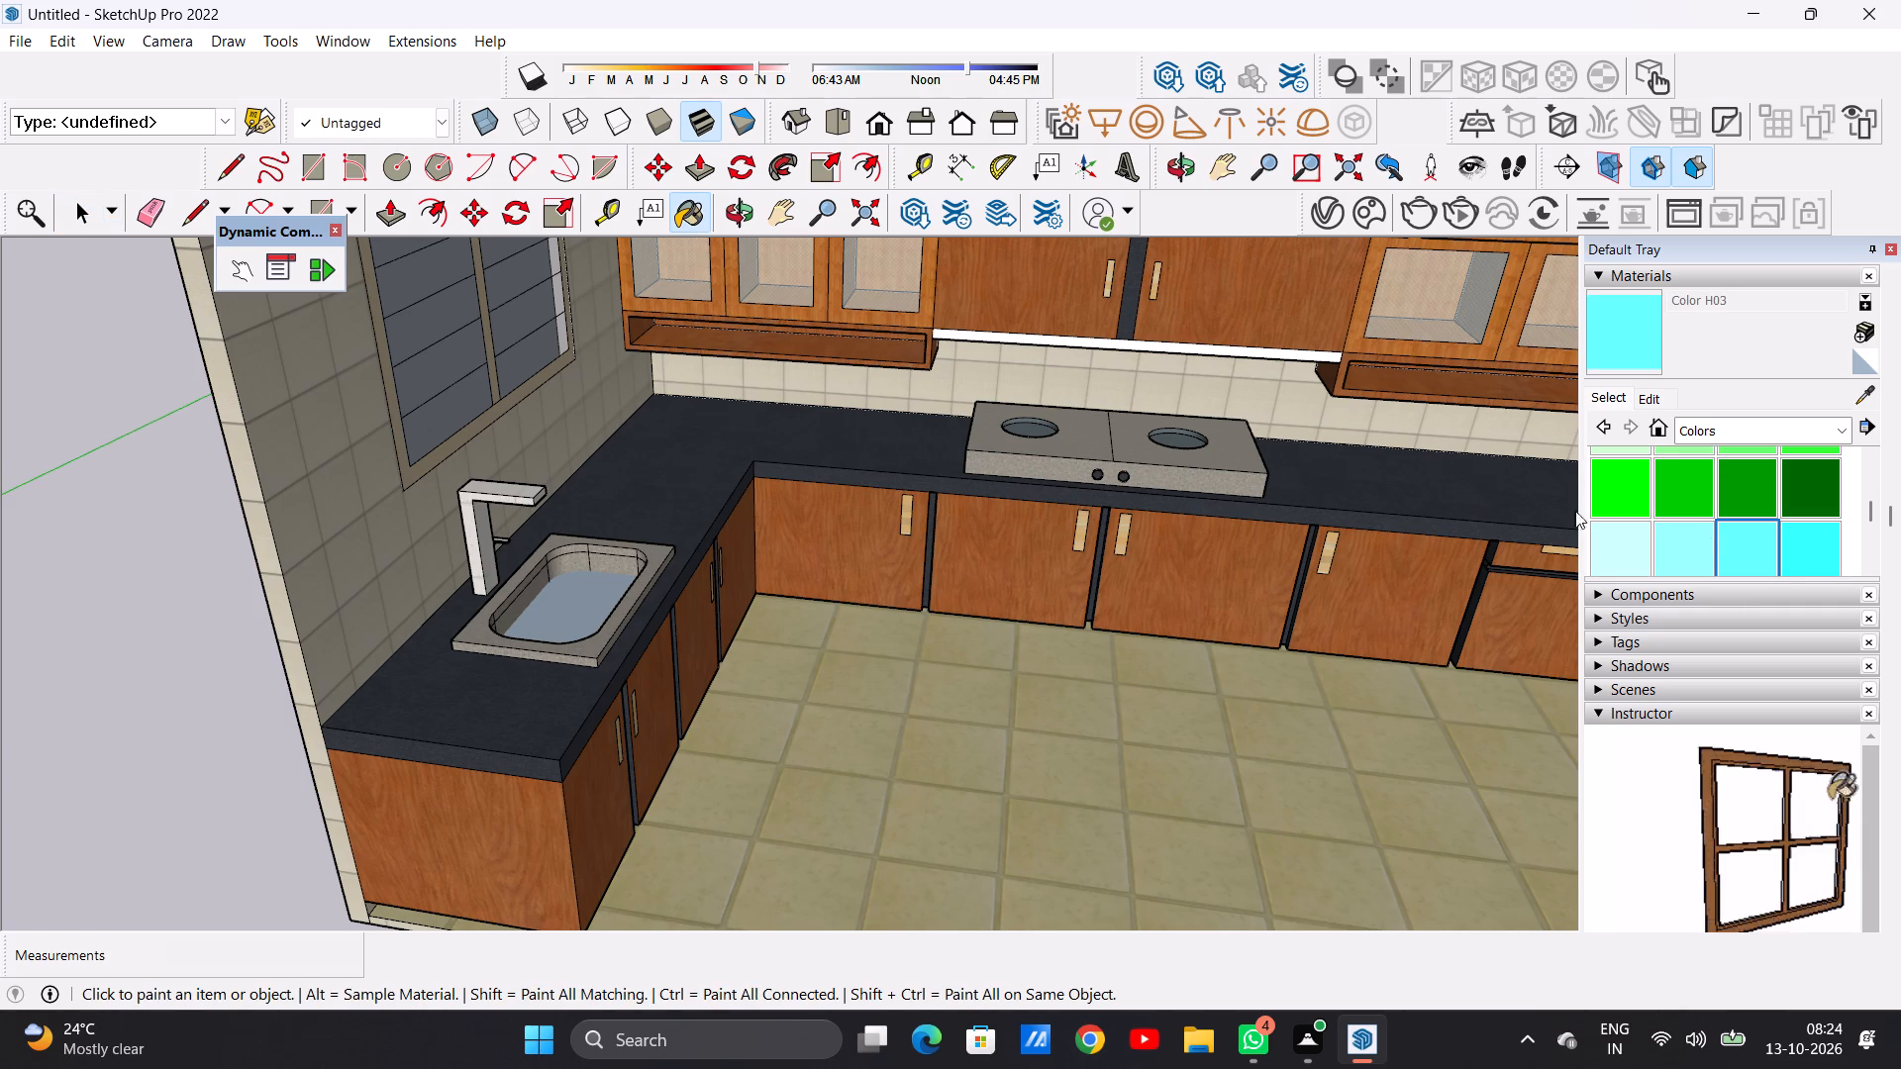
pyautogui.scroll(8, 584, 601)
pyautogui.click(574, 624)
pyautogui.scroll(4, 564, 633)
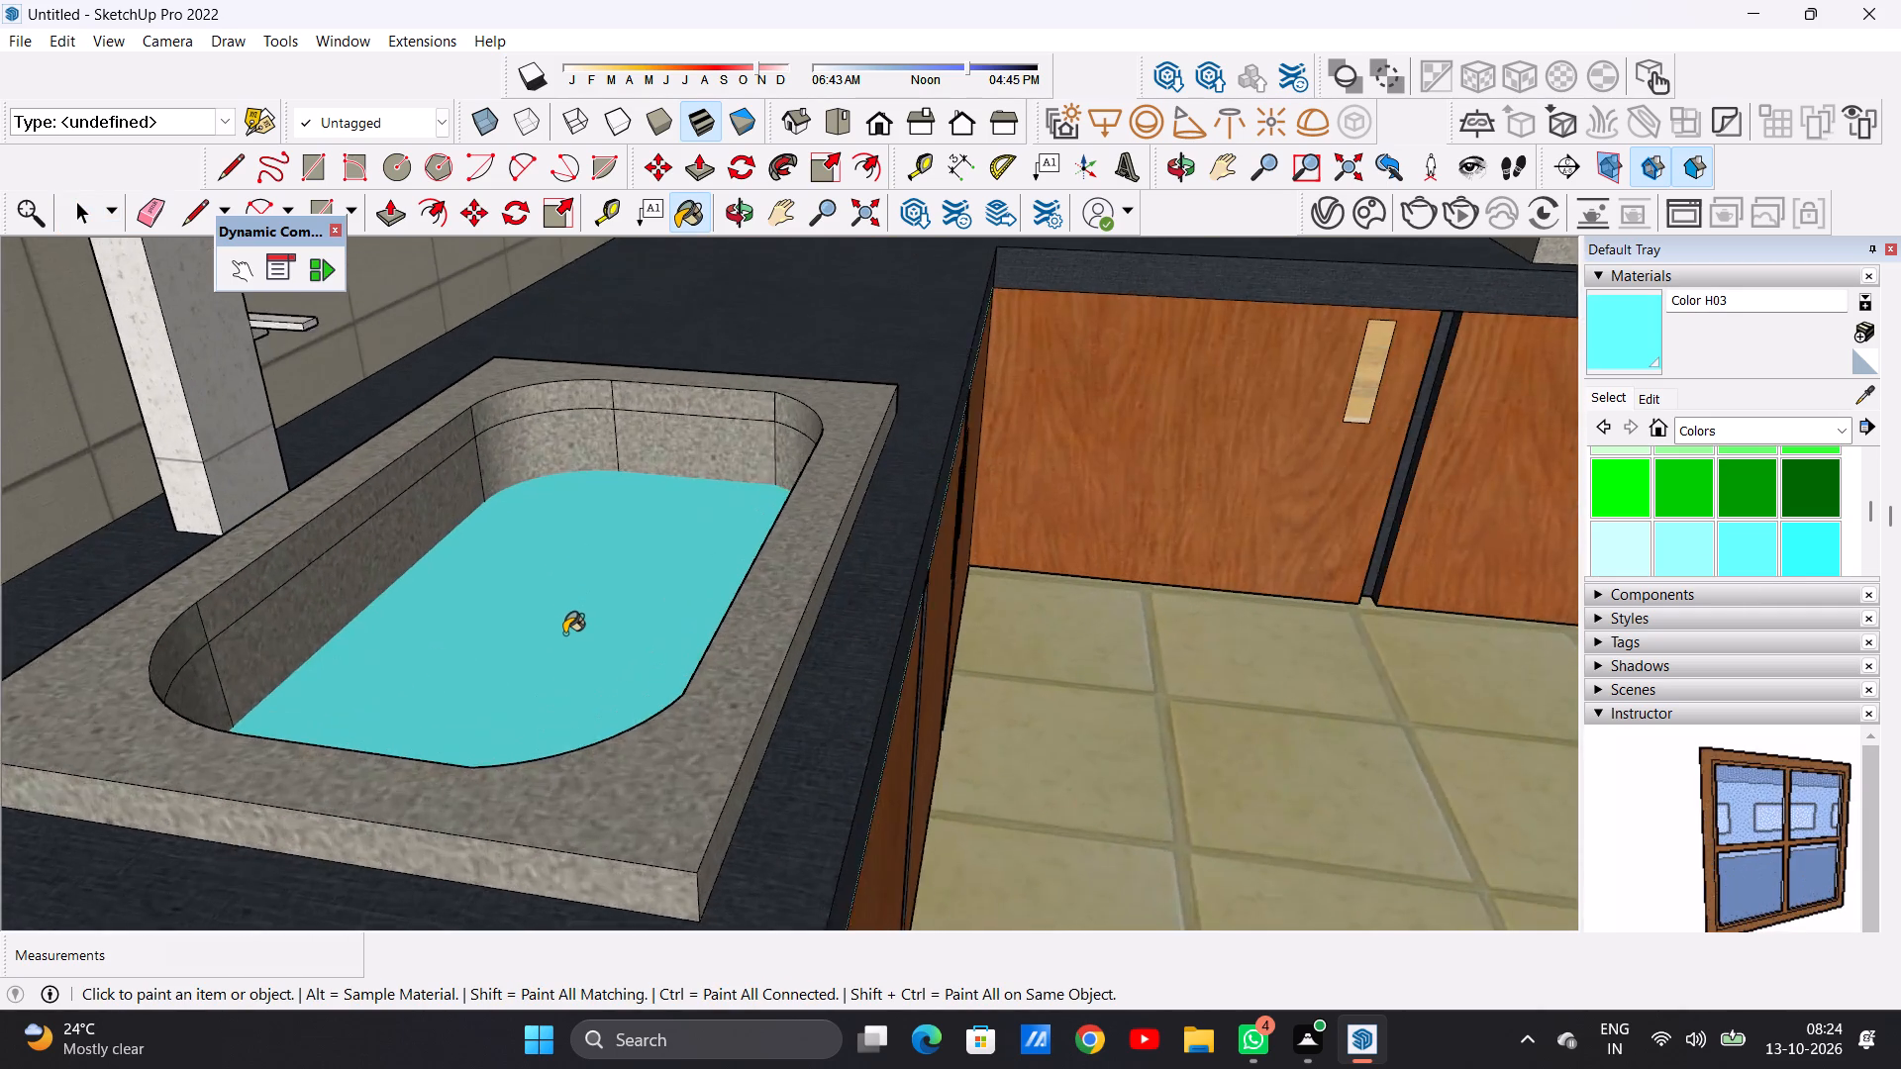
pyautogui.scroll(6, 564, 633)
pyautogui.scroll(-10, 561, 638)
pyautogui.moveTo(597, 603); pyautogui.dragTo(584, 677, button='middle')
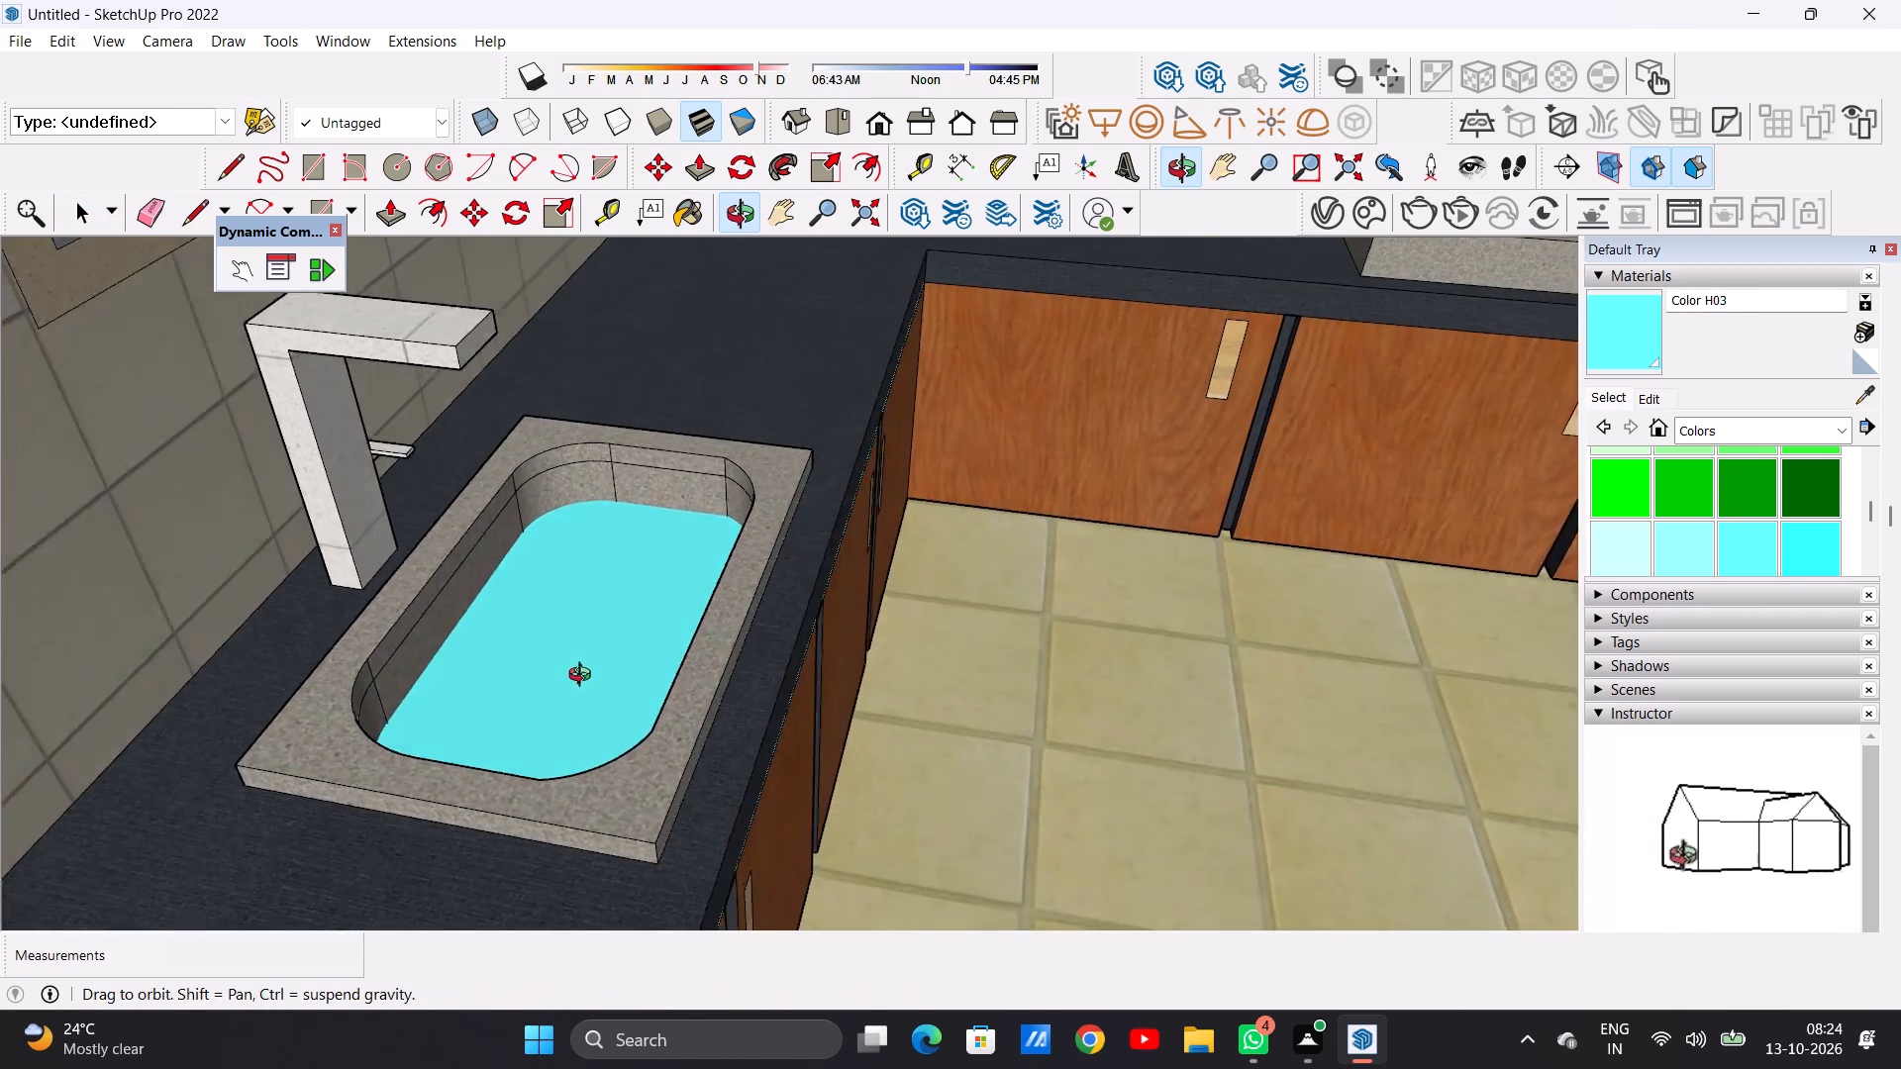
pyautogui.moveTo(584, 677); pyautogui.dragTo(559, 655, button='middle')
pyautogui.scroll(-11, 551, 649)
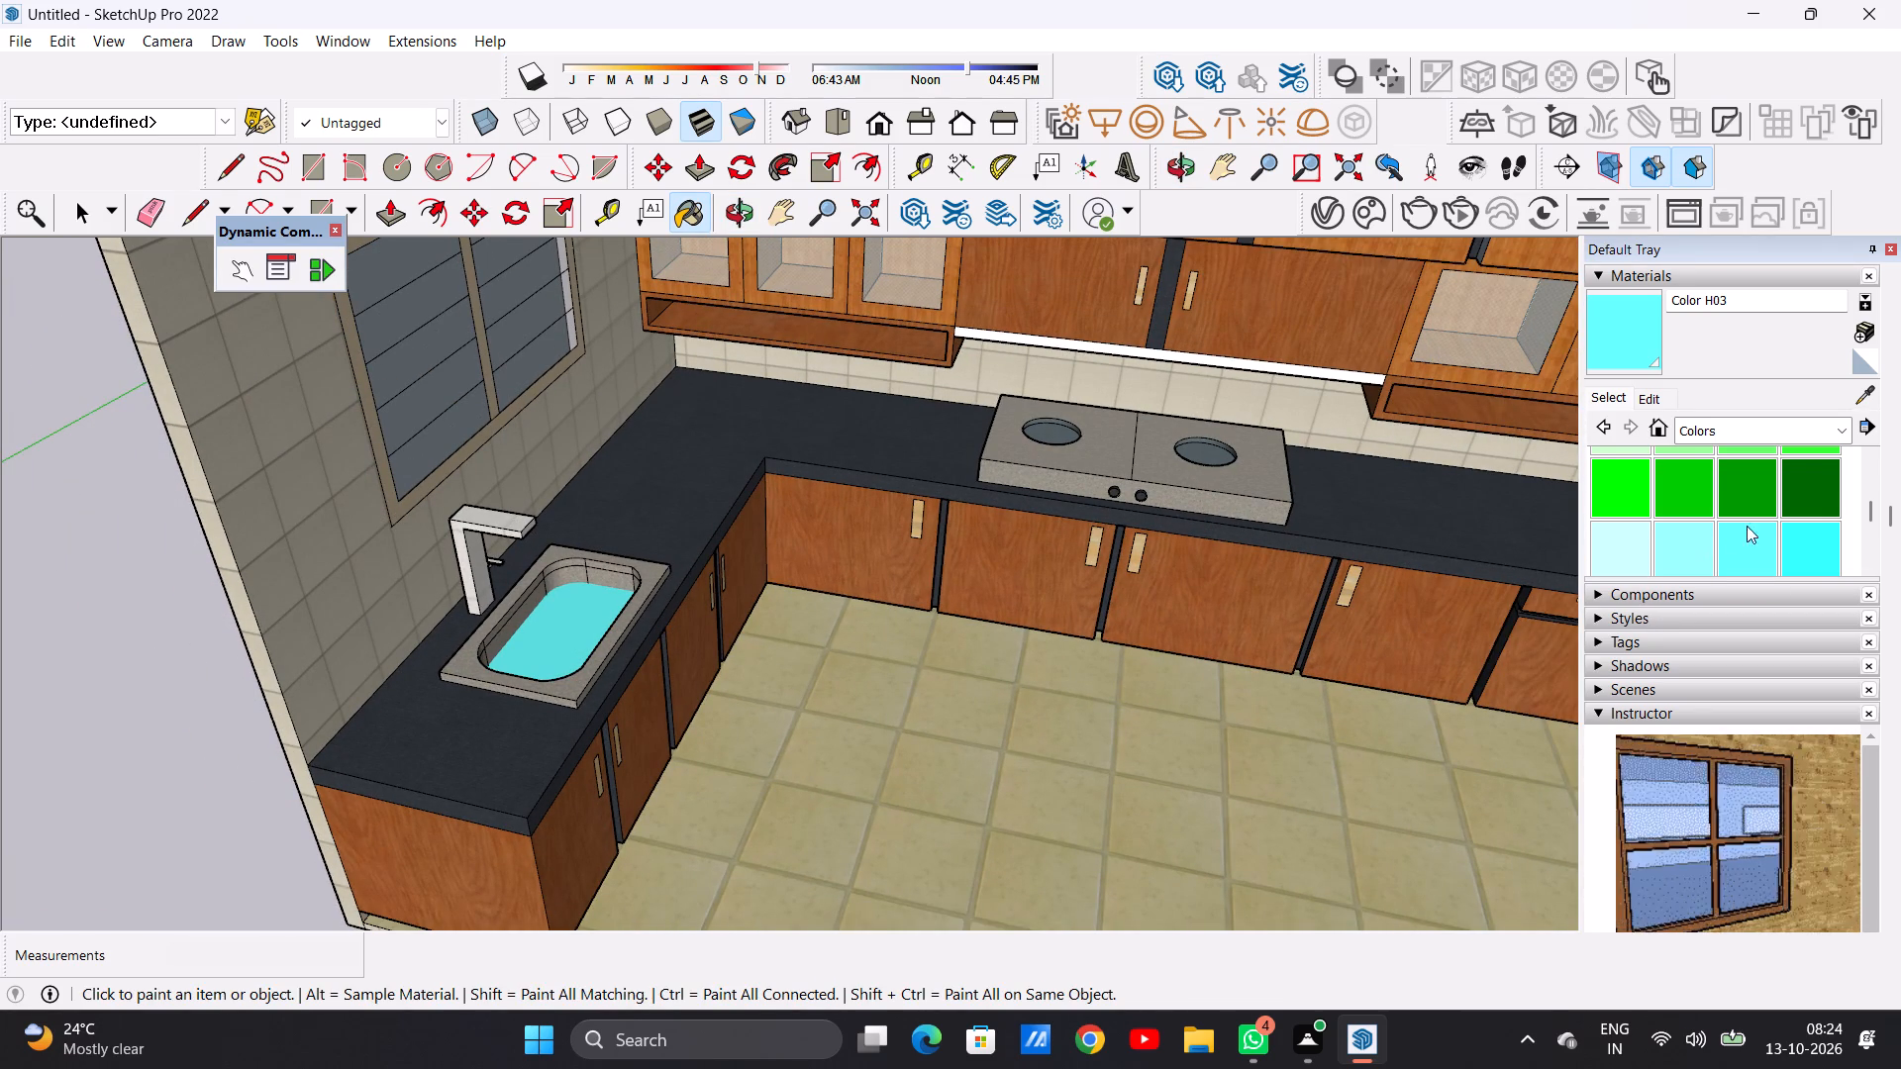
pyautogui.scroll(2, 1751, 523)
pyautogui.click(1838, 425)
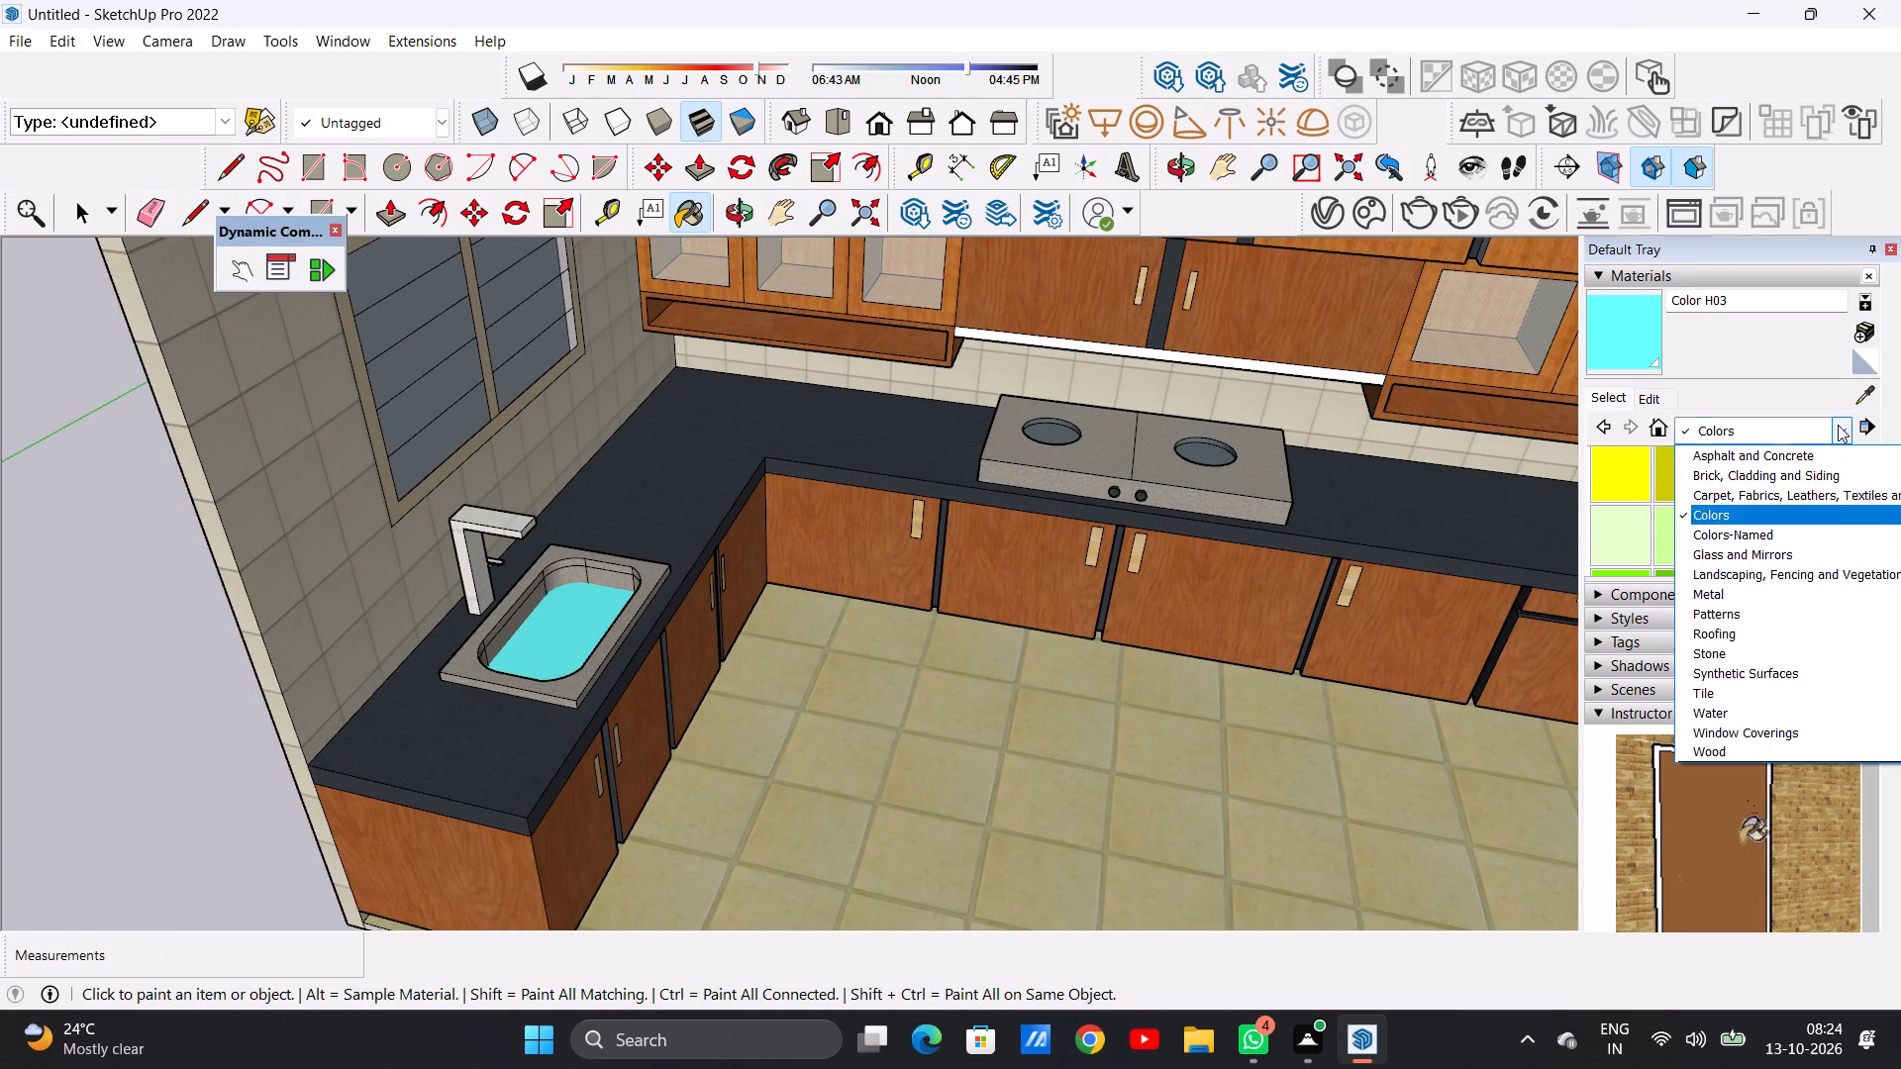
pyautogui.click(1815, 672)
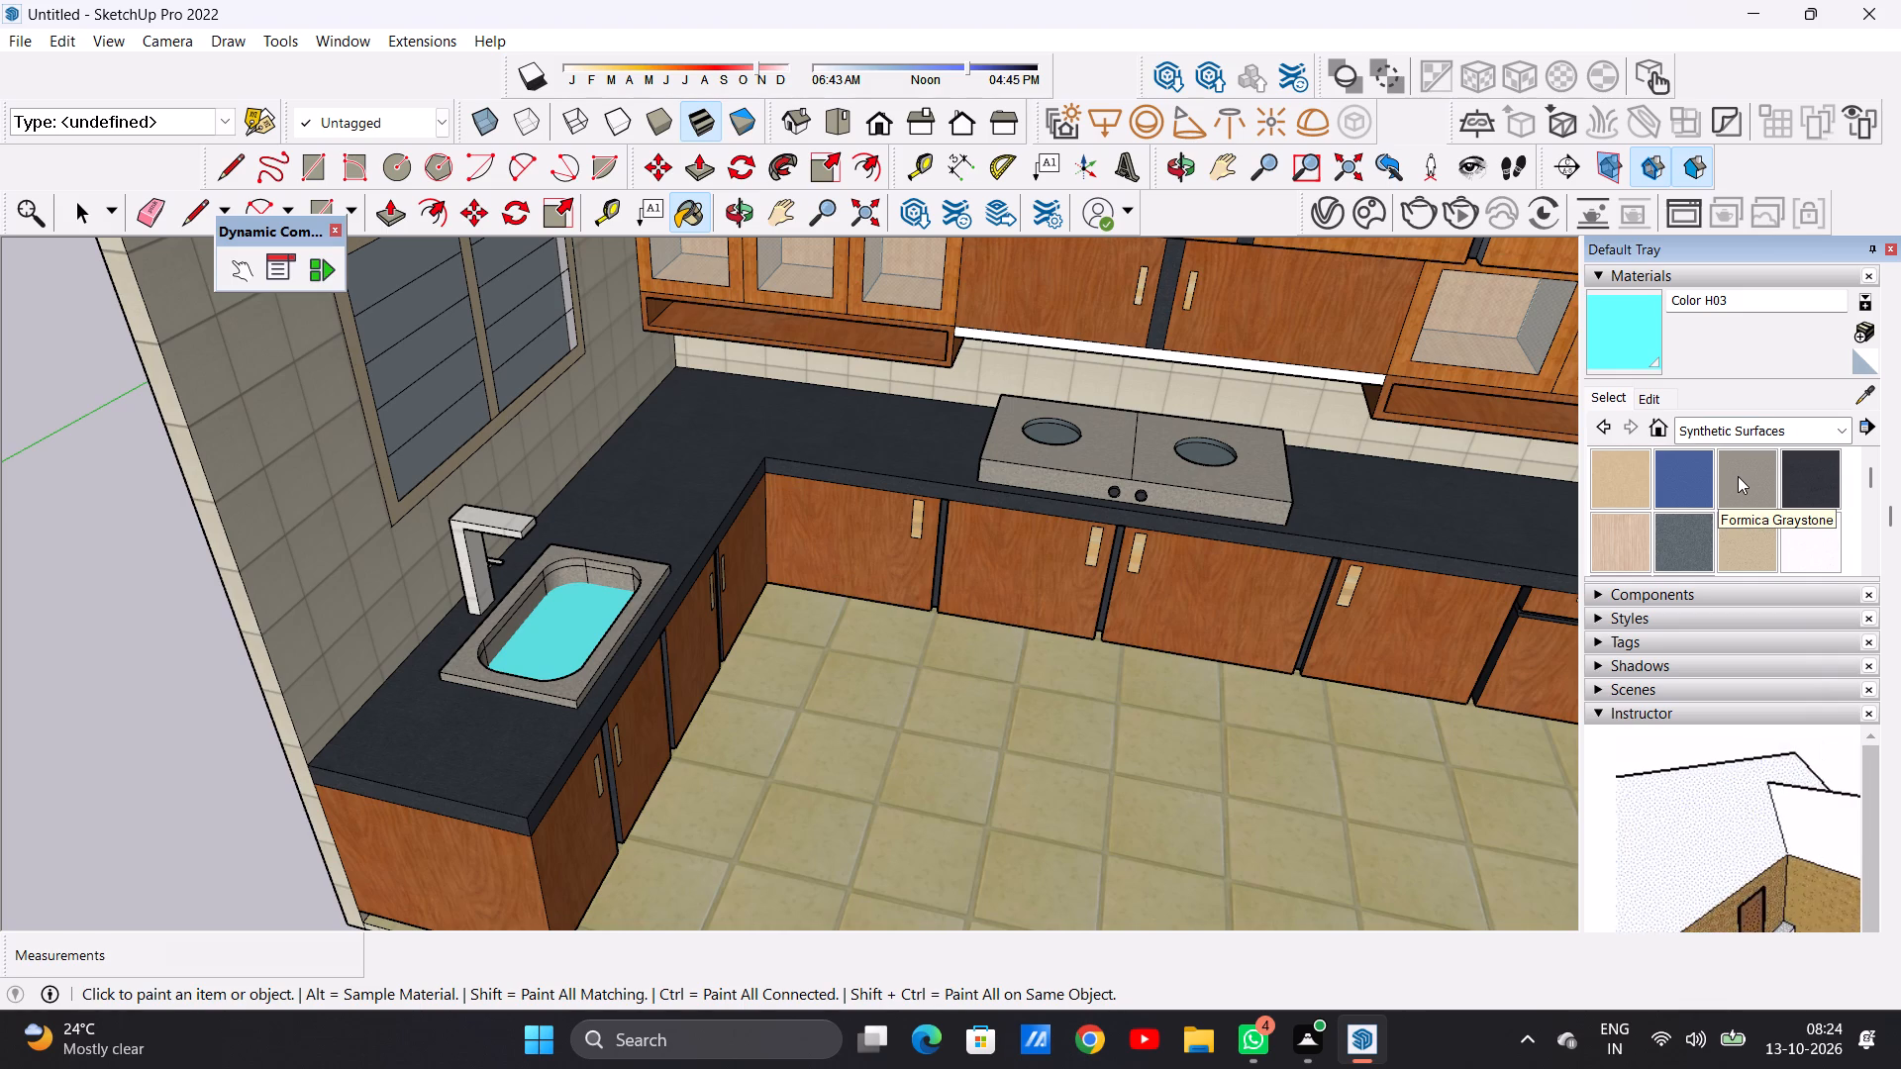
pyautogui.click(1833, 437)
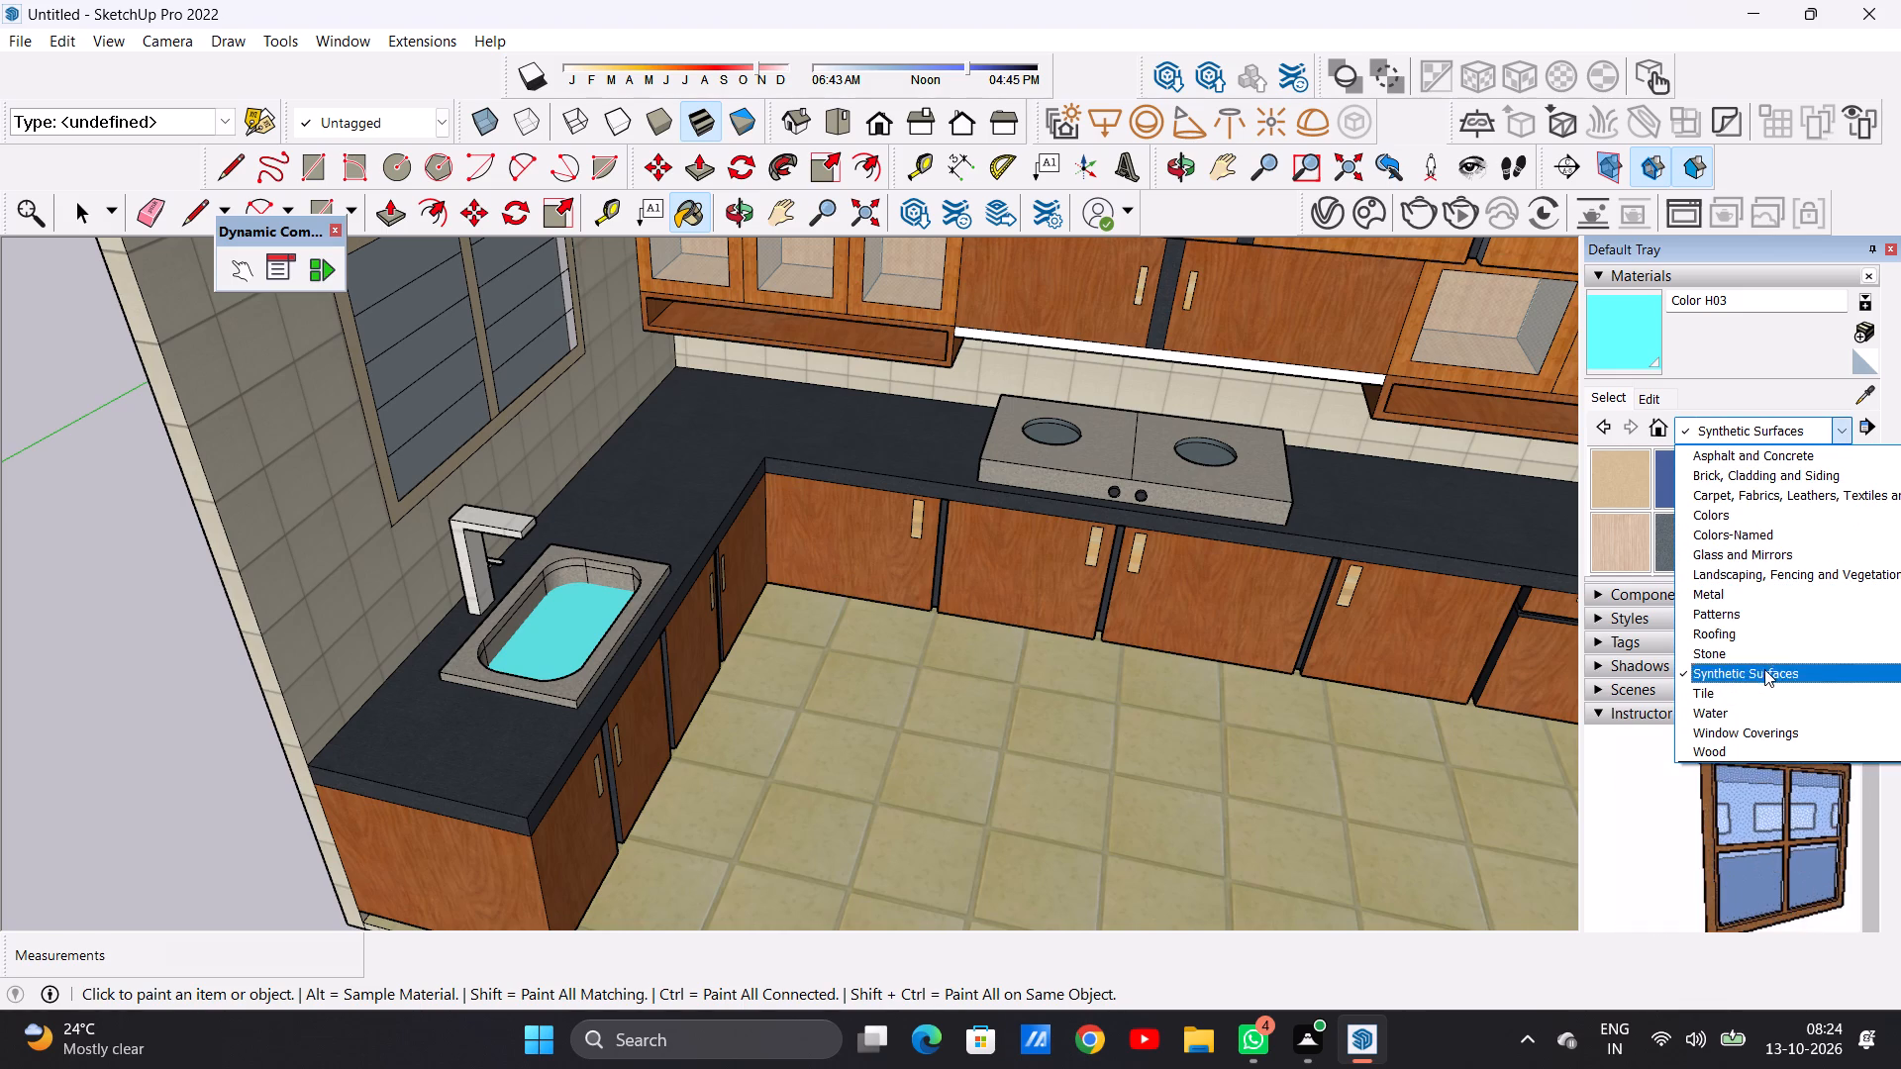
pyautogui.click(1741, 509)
# Paint the bottom of the sink basin with the grey Color M03 from the Colors materials.
pyautogui.scroll(-2, 1693, 541)
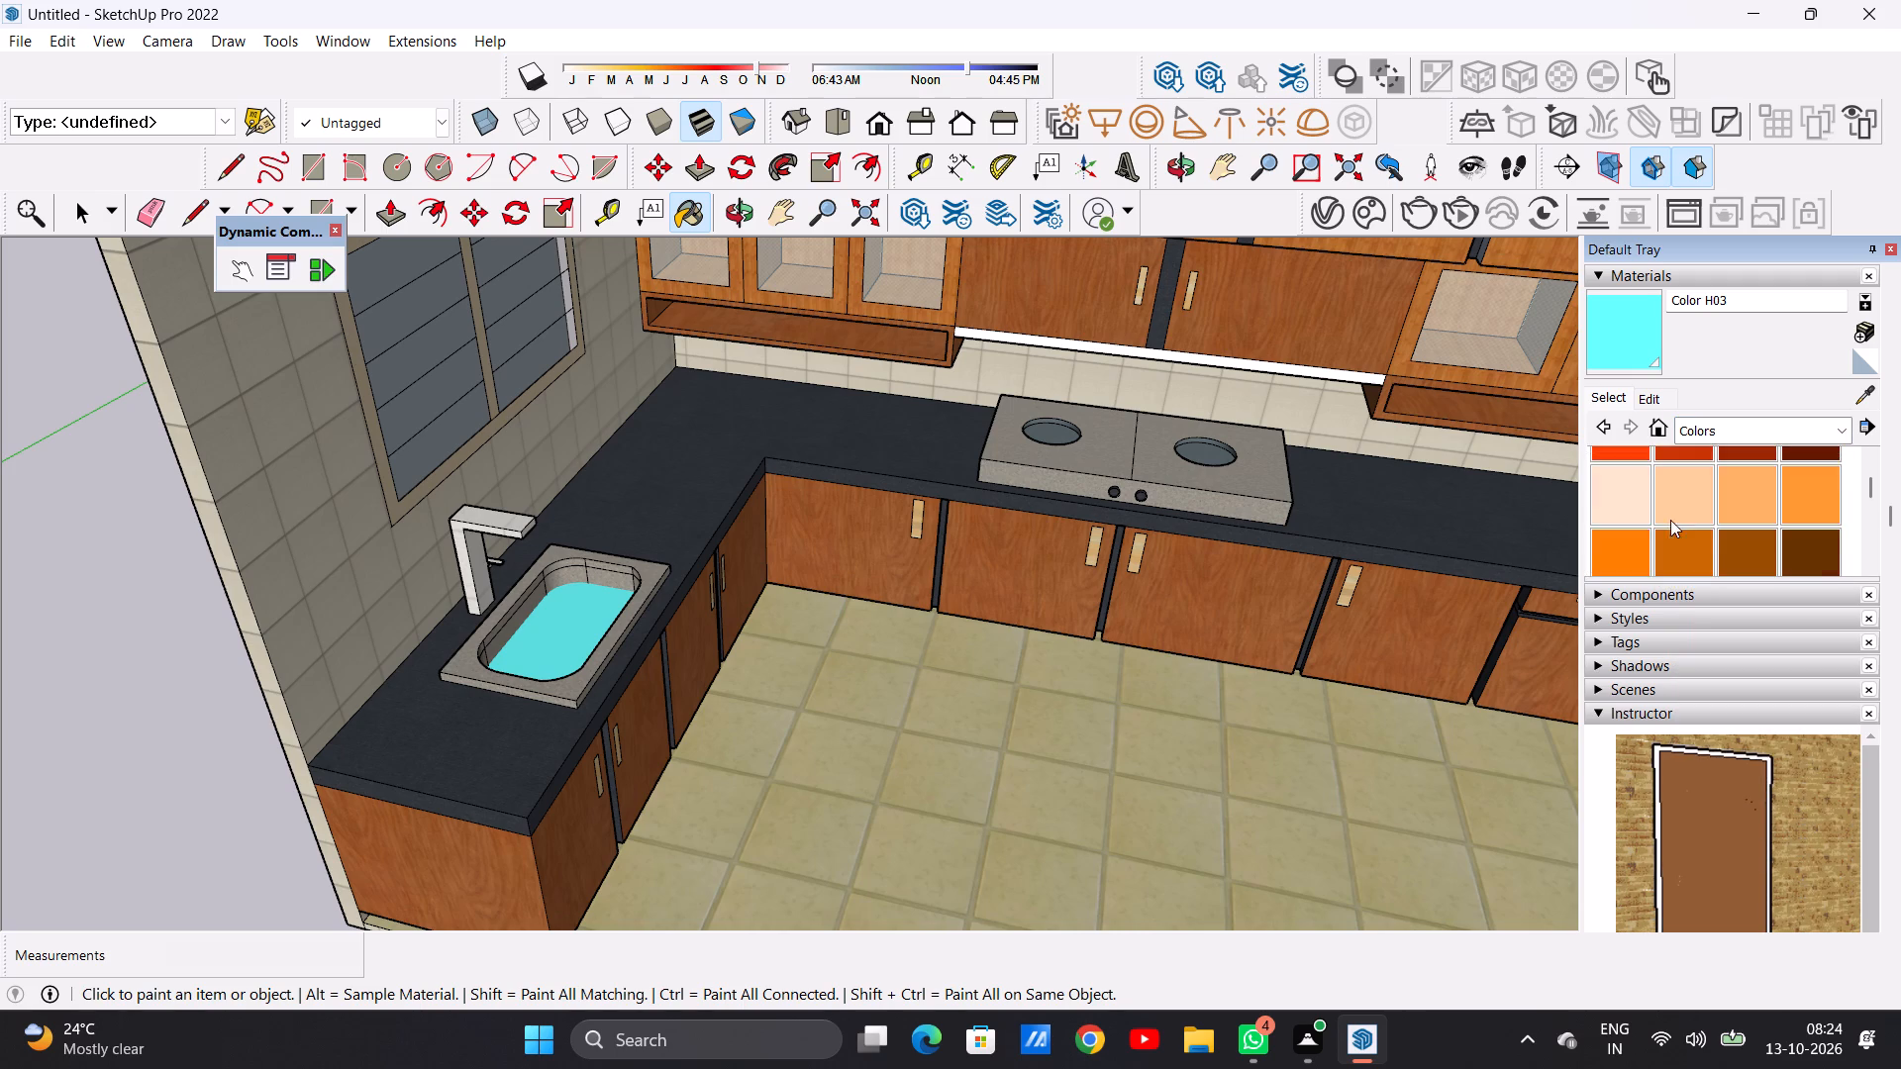
pyautogui.scroll(-13, 1670, 520)
pyautogui.scroll(2, 1677, 497)
pyautogui.click(1784, 465)
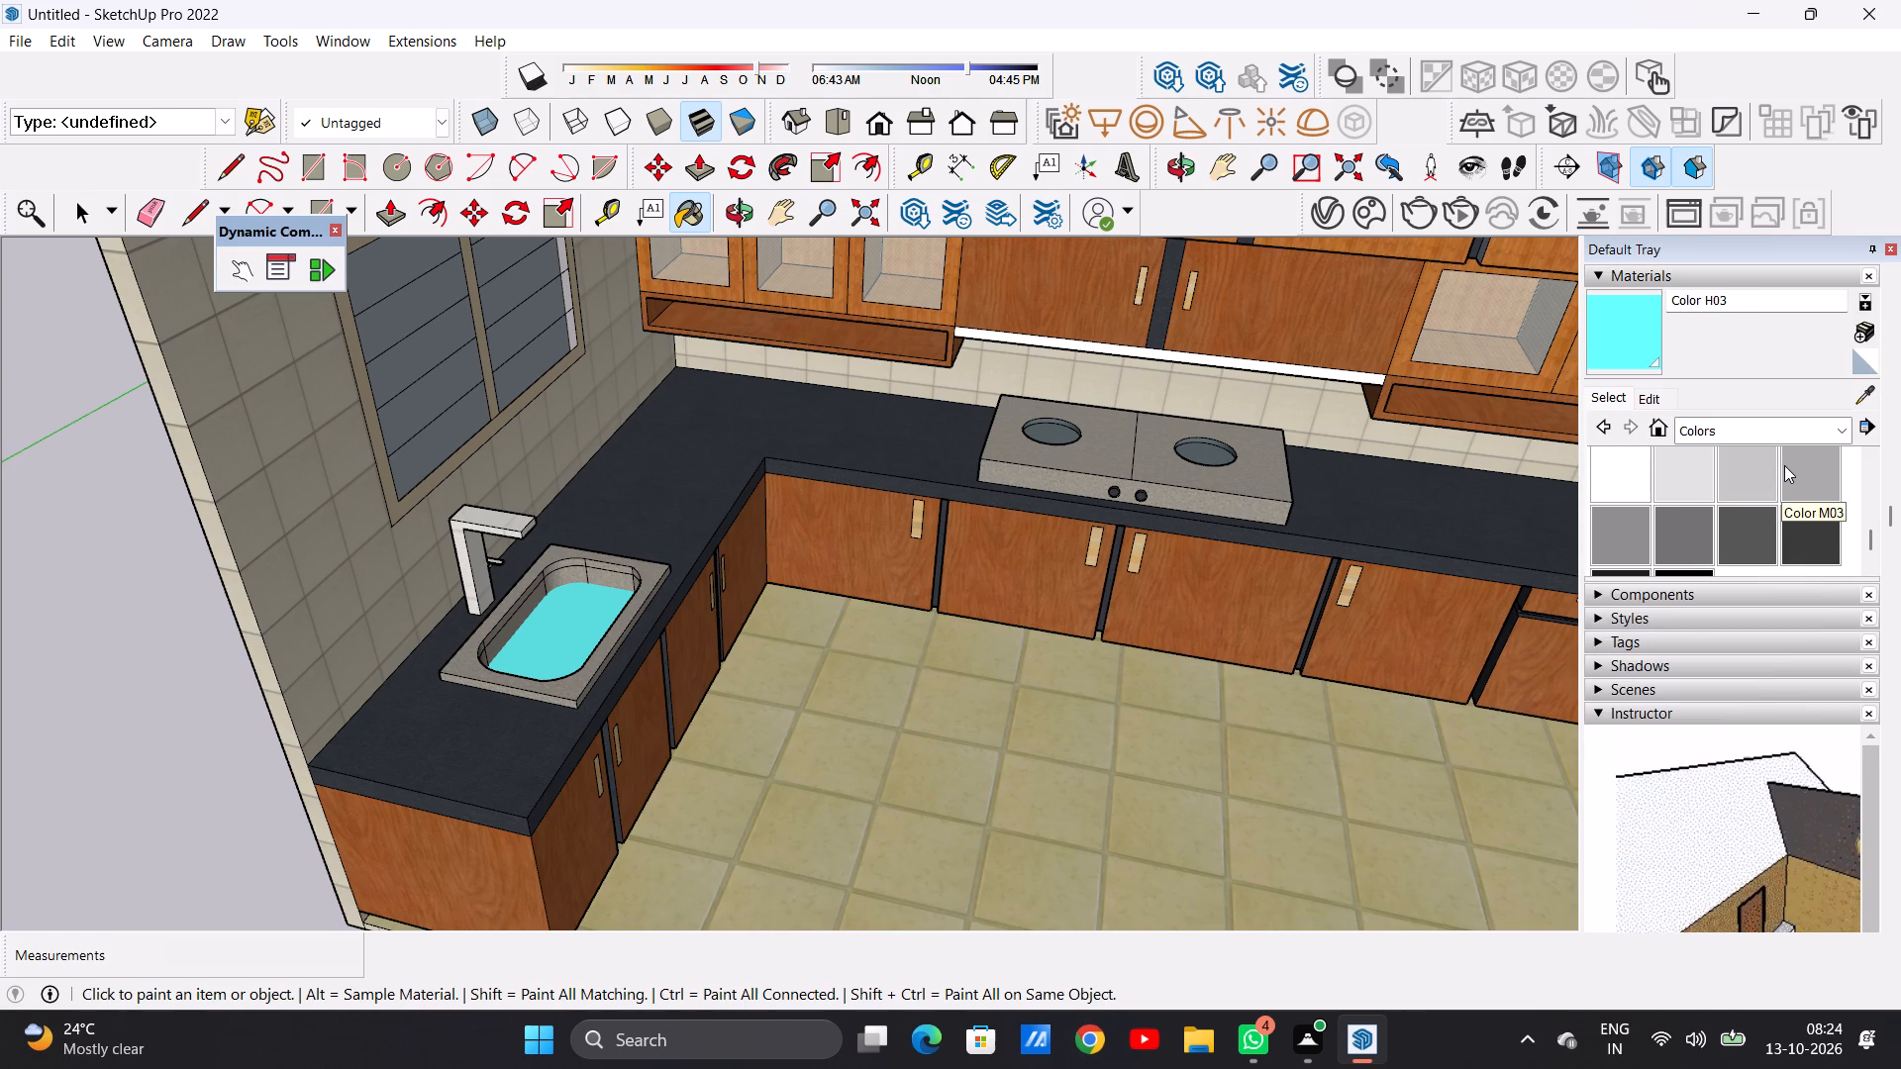
pyautogui.scroll(7, 571, 649)
pyautogui.scroll(-1, 562, 636)
pyautogui.scroll(3, 562, 636)
pyautogui.click(560, 636)
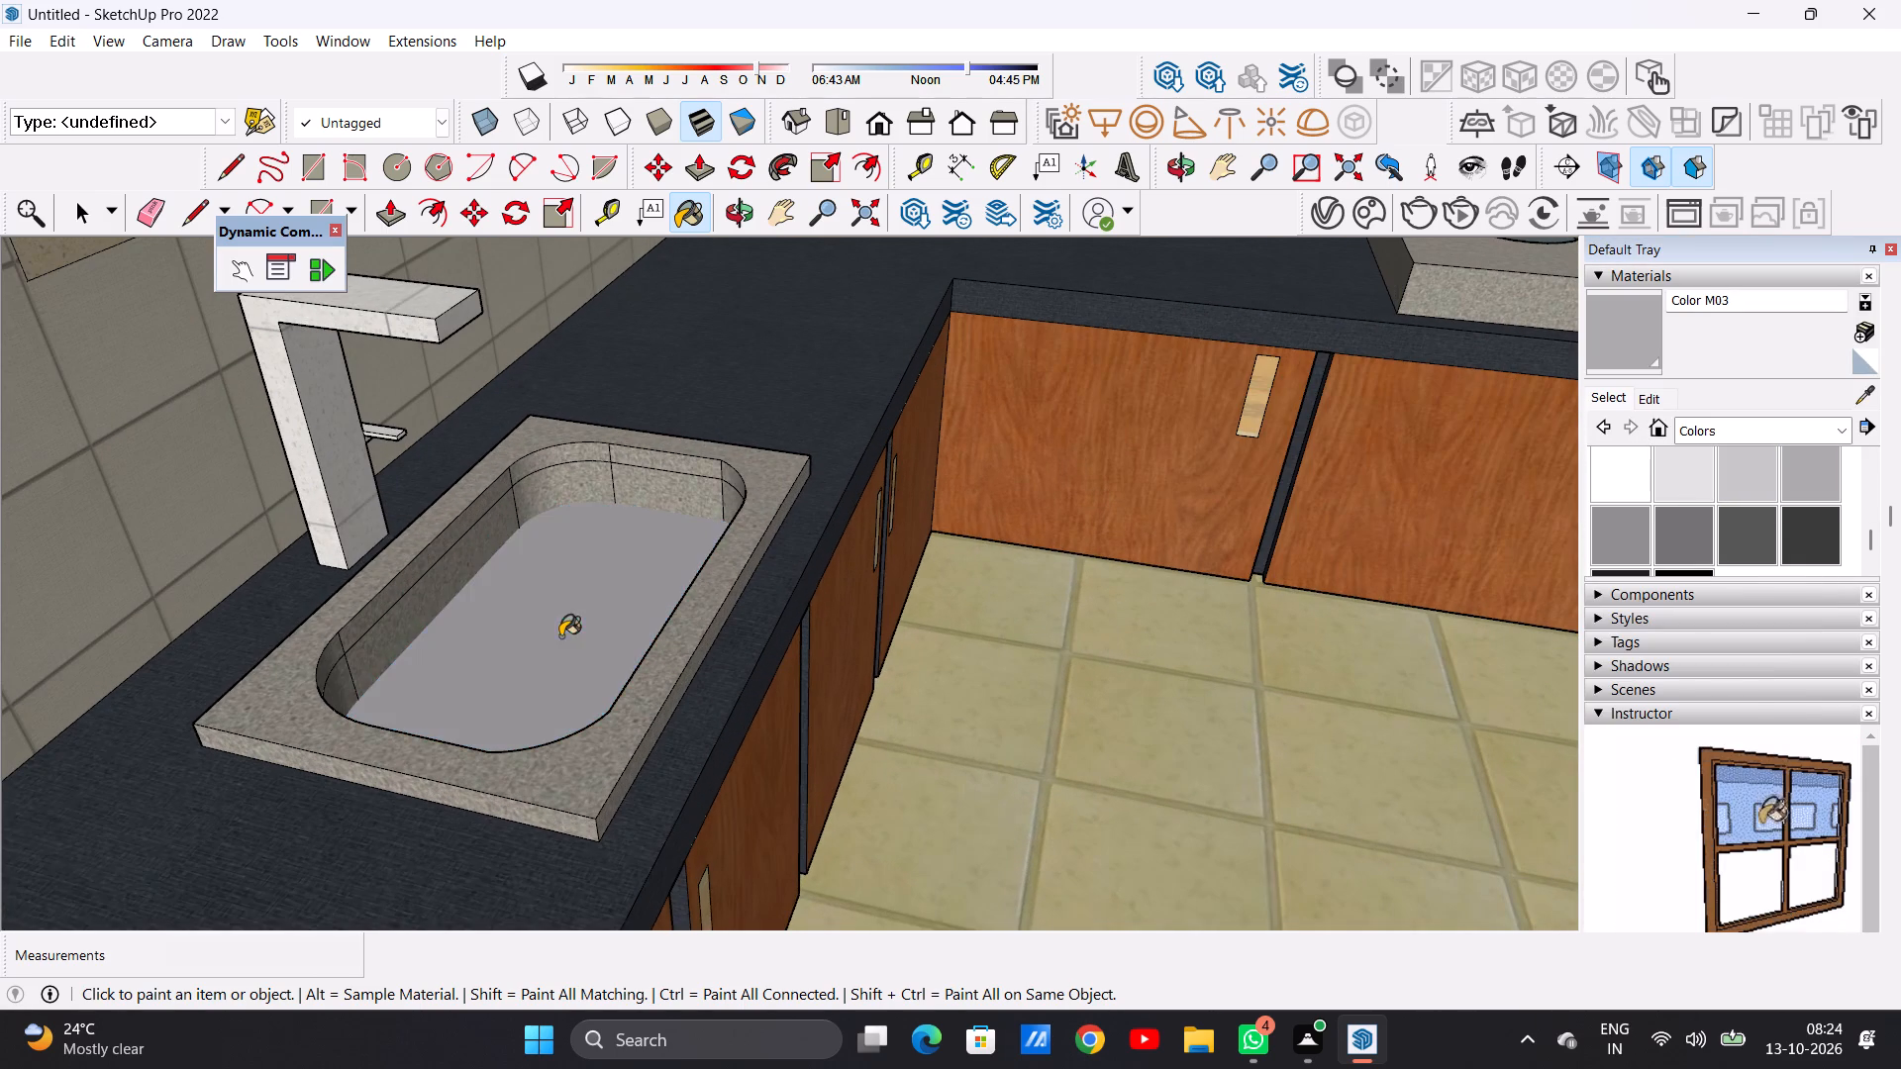
pyautogui.moveTo(512, 626); pyautogui.dragTo(468, 643, button='middle')
pyautogui.scroll(-6, 541, 626)
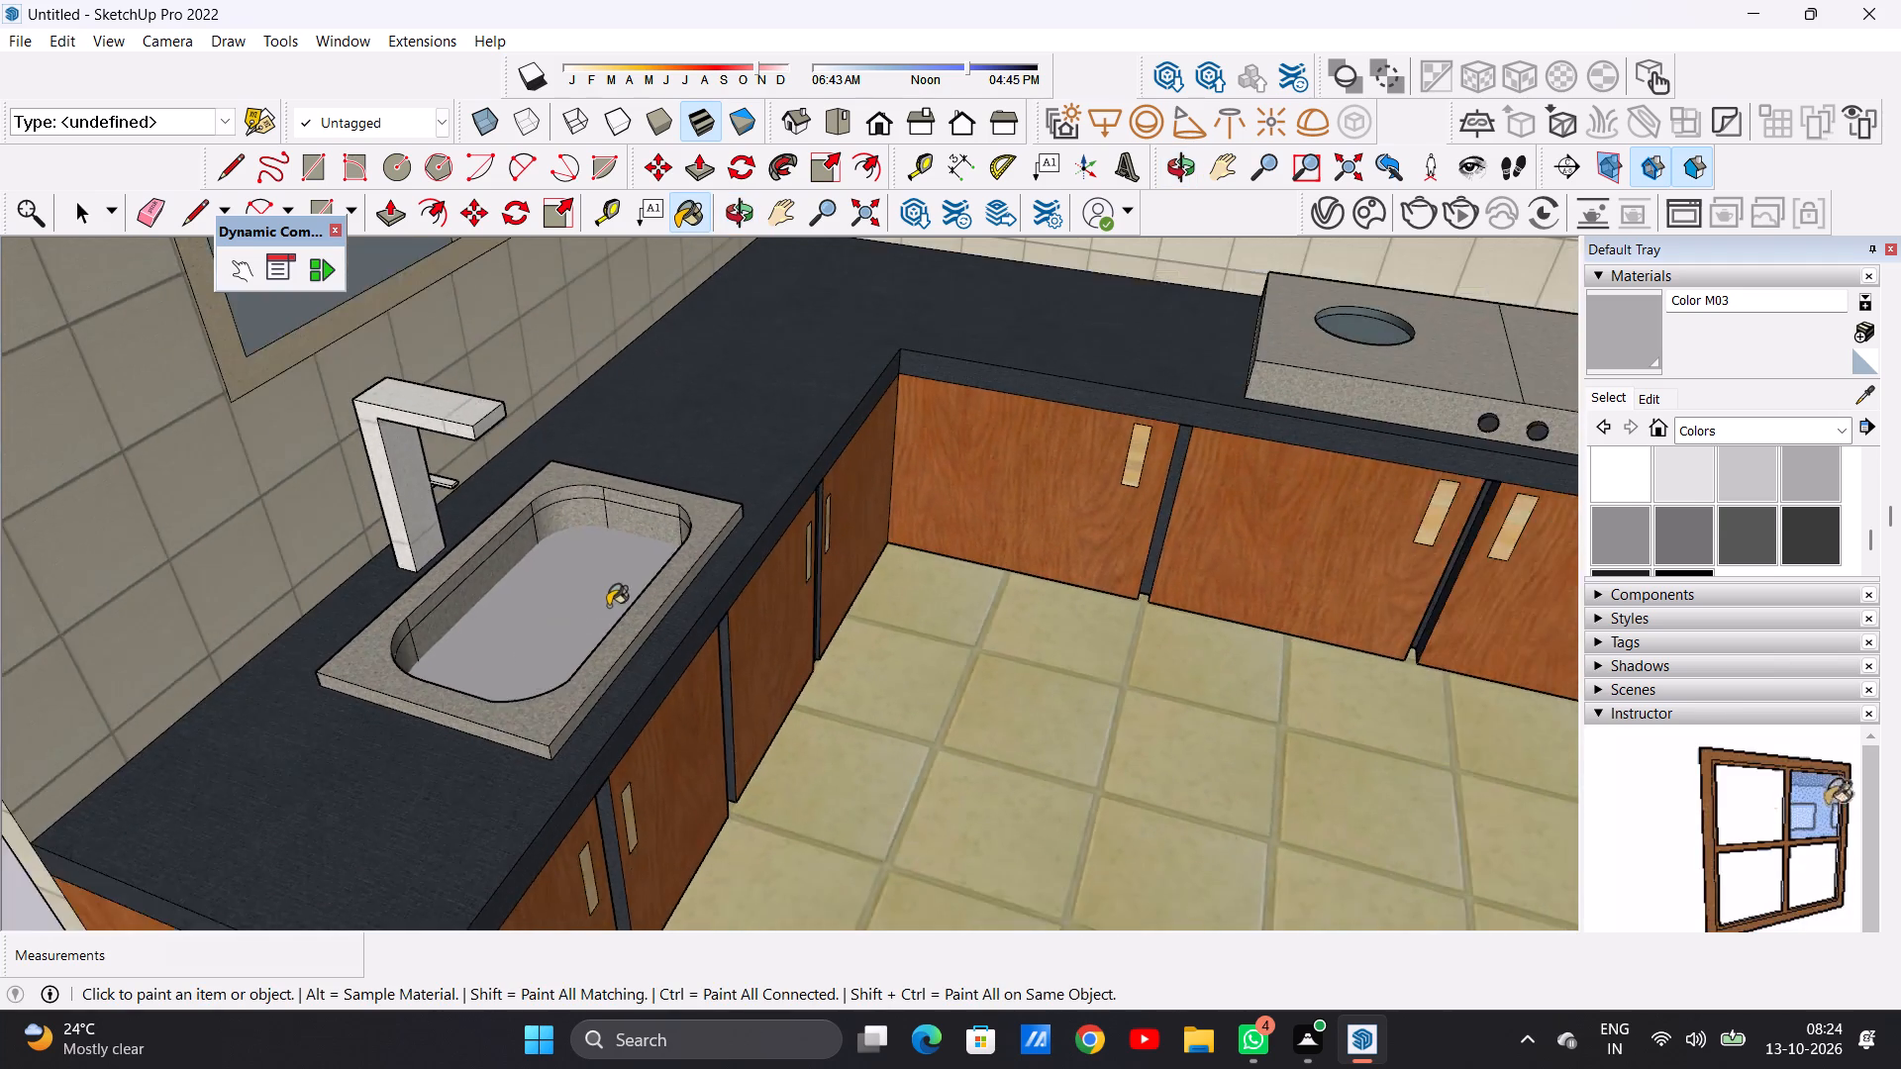
pyautogui.scroll(-19, 608, 606)
pyautogui.scroll(4, 621, 680)
pyautogui.moveTo(639, 668); pyautogui.dragTo(670, 576, button='middle')
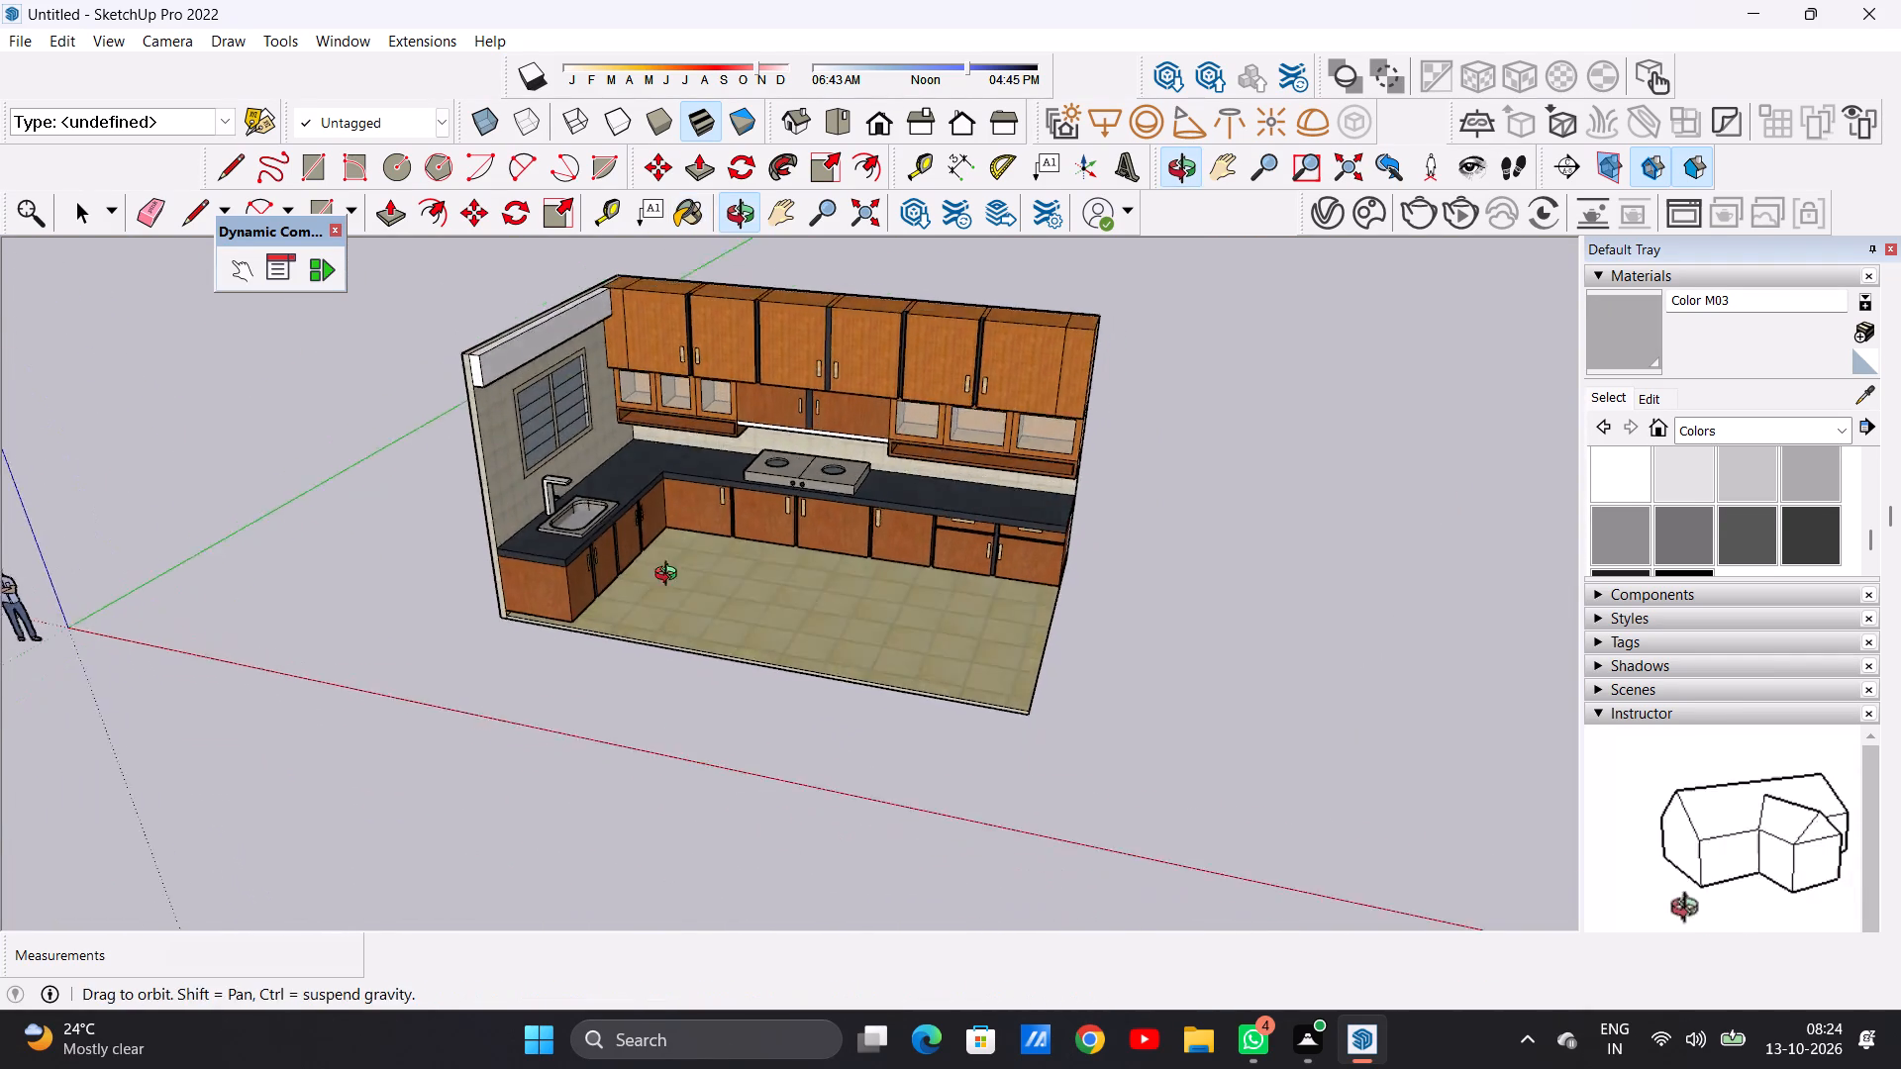
pyautogui.moveTo(670, 576); pyautogui.dragTo(680, 510, button='middle')
pyautogui.press('space')
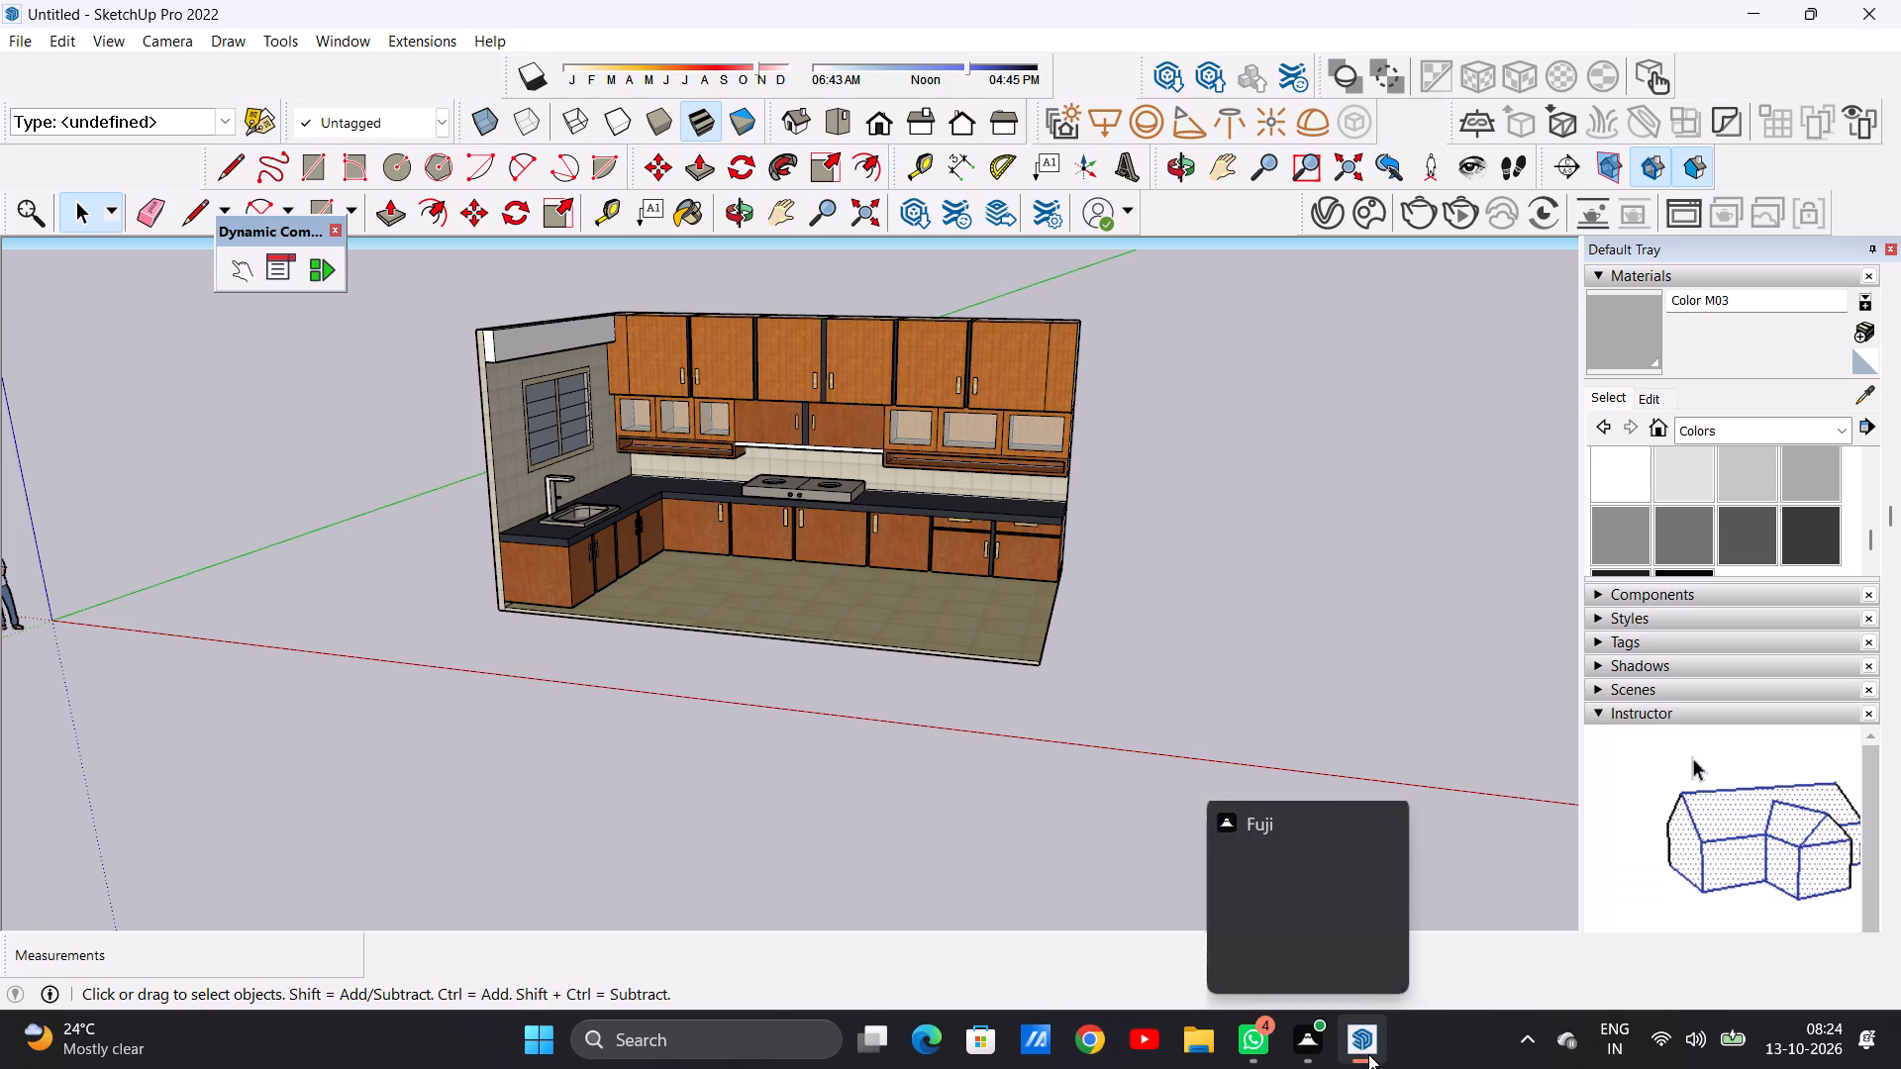
# Review the painted kitchen from all sides, including the cabinets, countertops, window wall and open end.
pyautogui.click(1333, 898)
pyautogui.scroll(8, 632, 411)
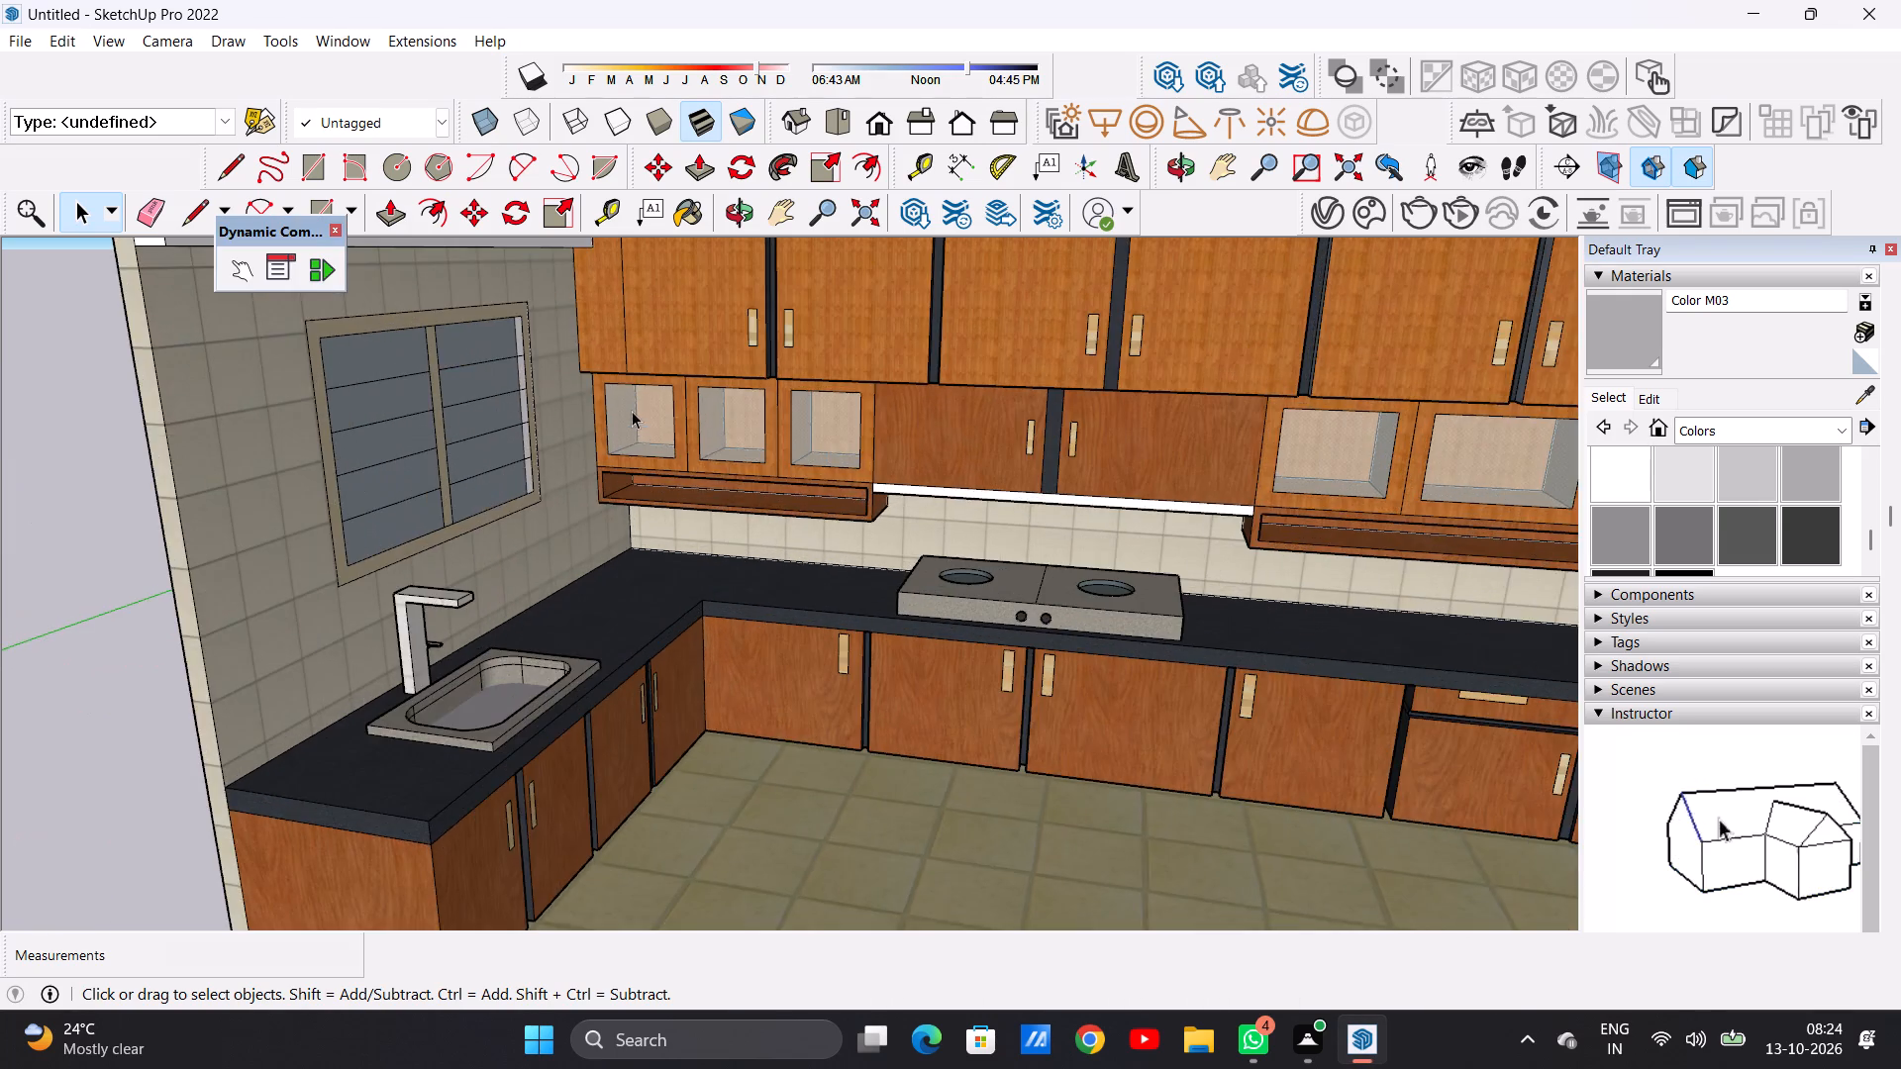
pyautogui.moveTo(773, 502); pyautogui.dragTo(918, 561, button='middle')
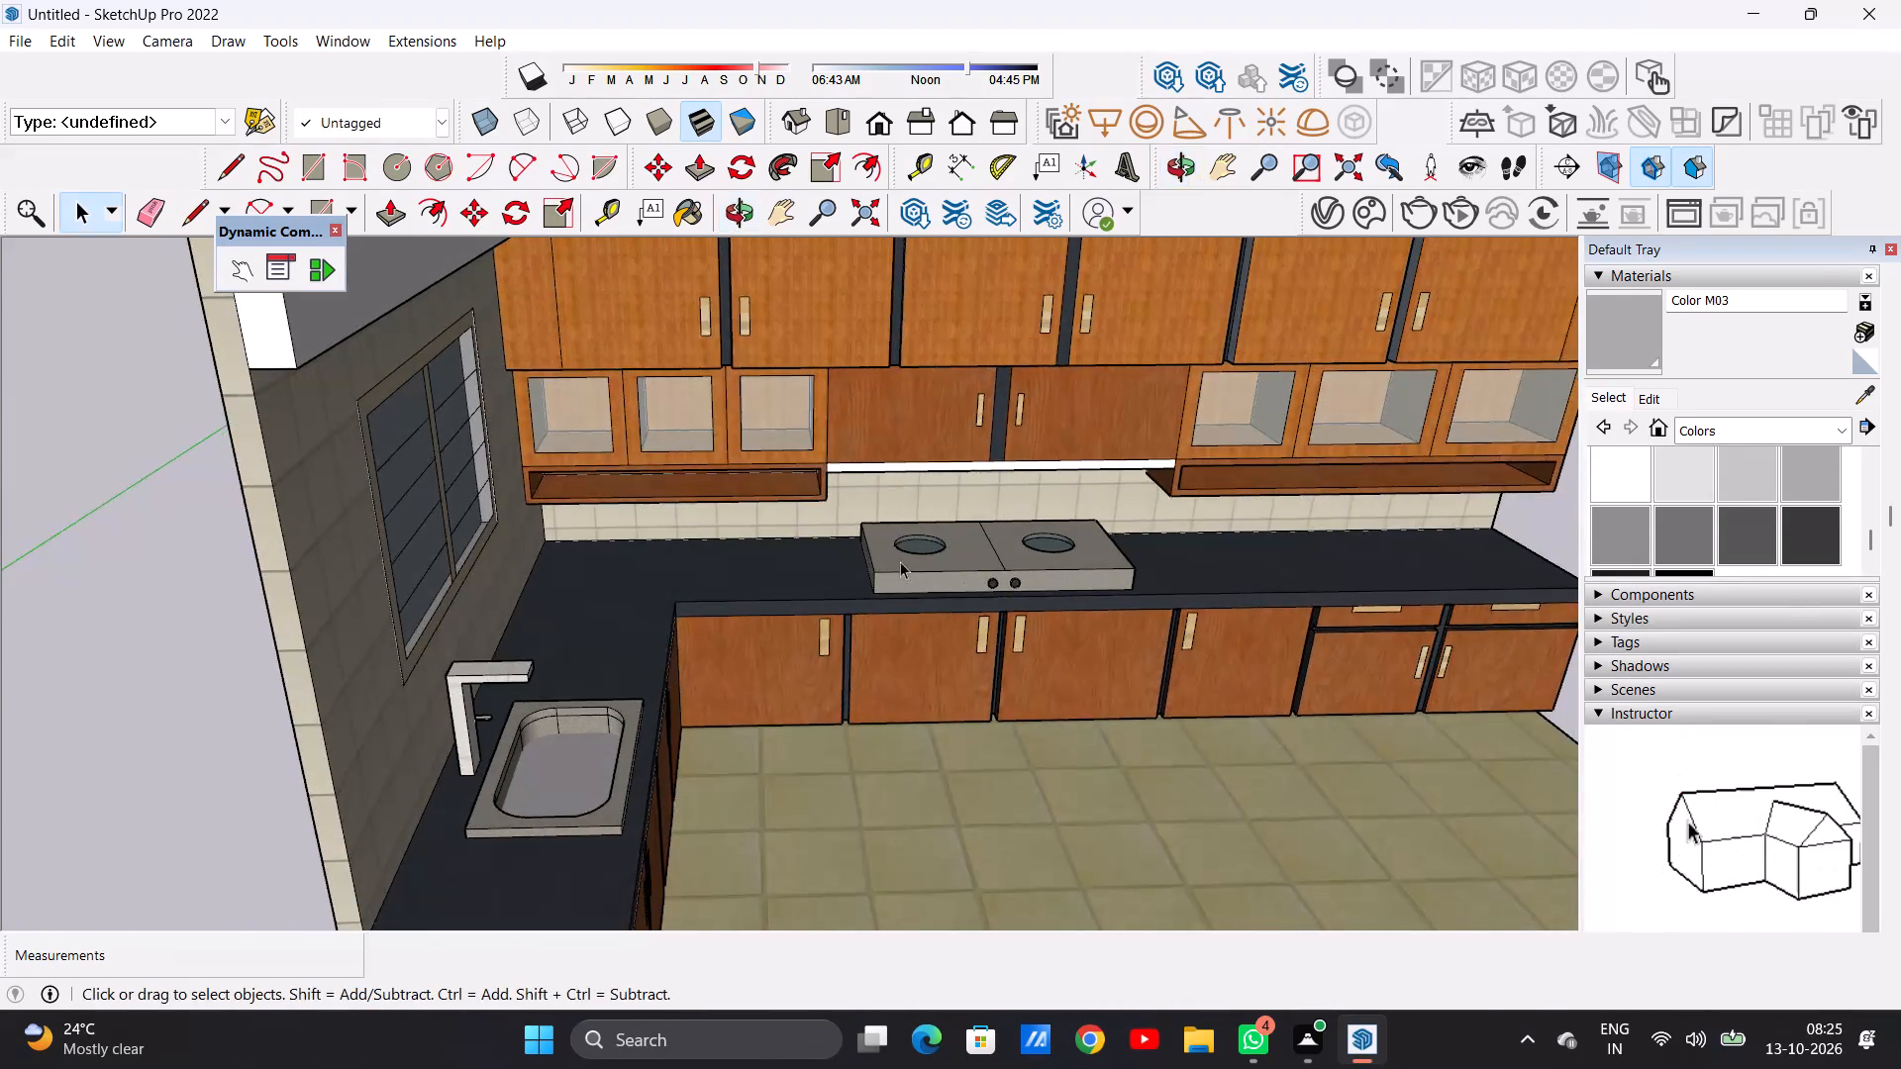
pyautogui.scroll(-12, 706, 507)
pyautogui.moveTo(860, 648); pyautogui.dragTo(796, 300, button='middle')
pyautogui.moveTo(1119, 495); pyautogui.dragTo(693, 830, button='middle')
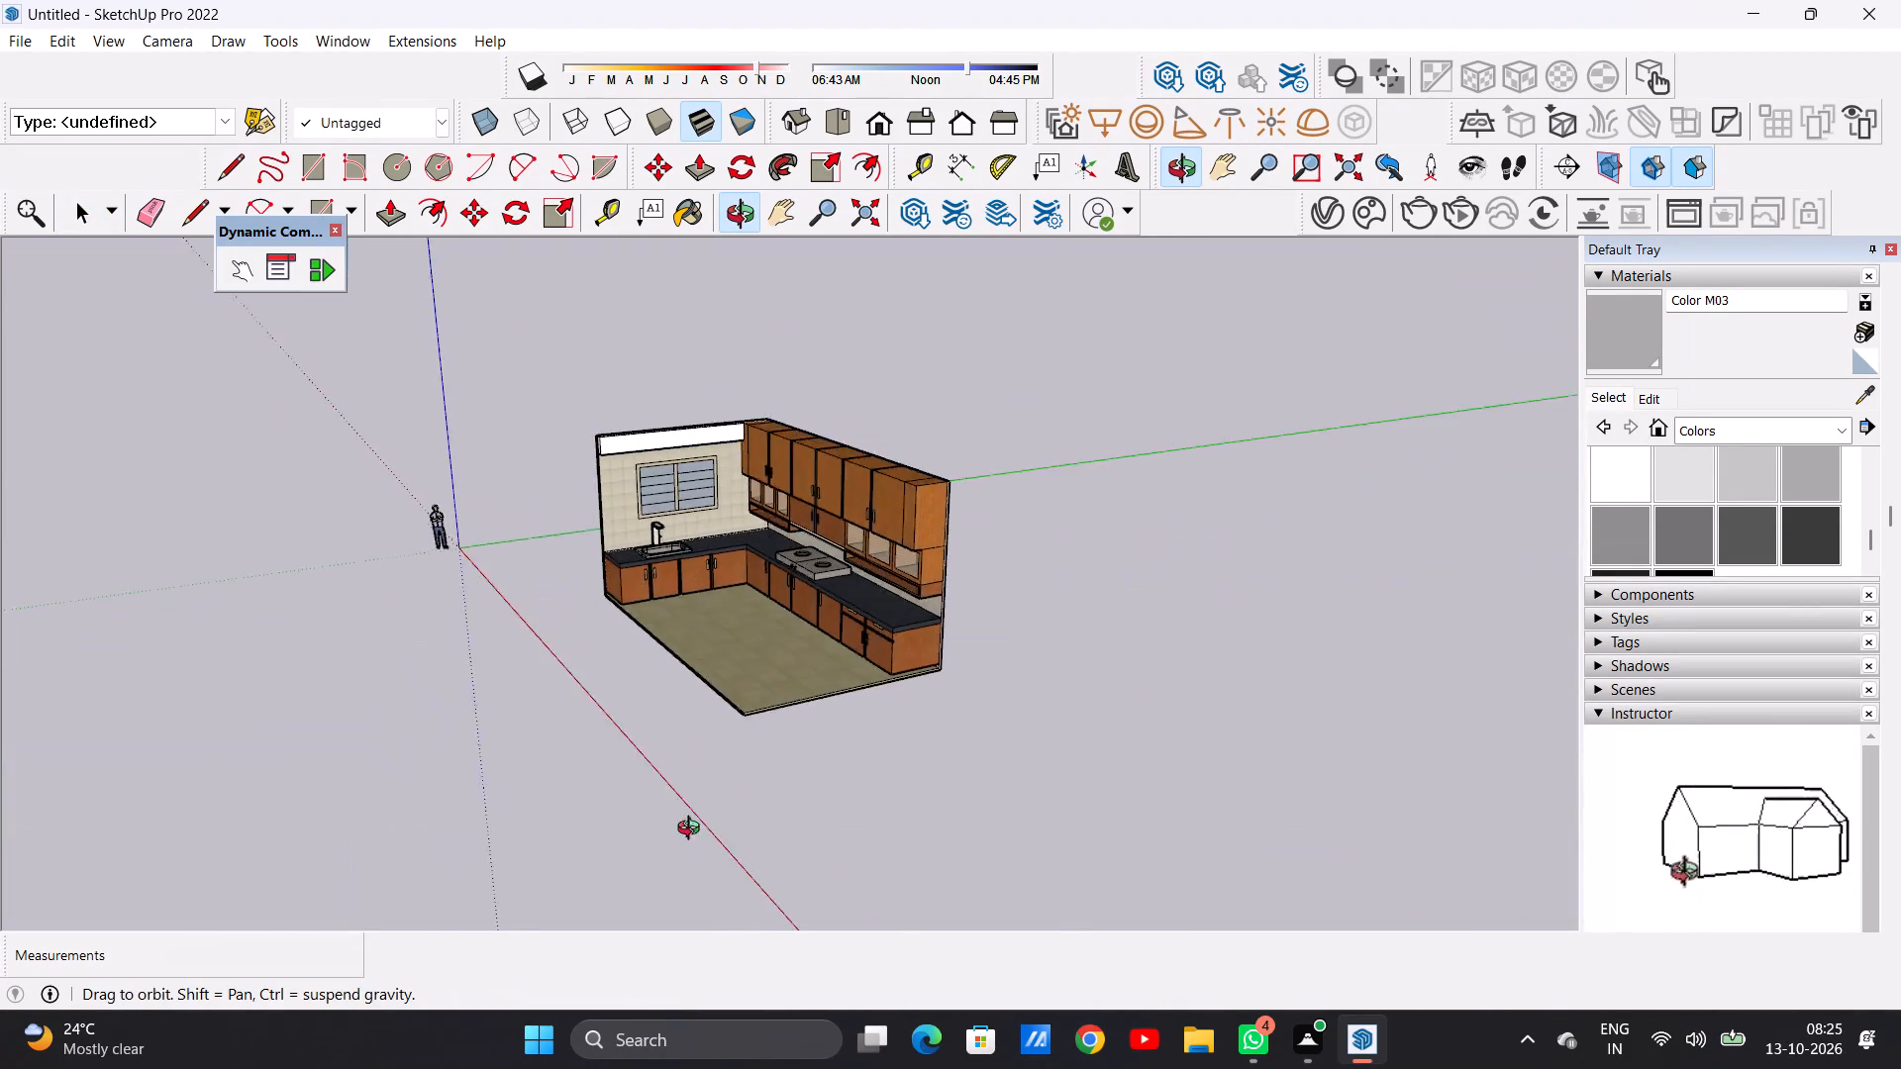
pyautogui.moveTo(693, 830); pyautogui.dragTo(747, 829, button='middle')
pyautogui.moveTo(557, 517); pyautogui.dragTo(1120, 640, button='middle')
pyautogui.moveTo(661, 646); pyautogui.dragTo(1060, 516, button='middle')
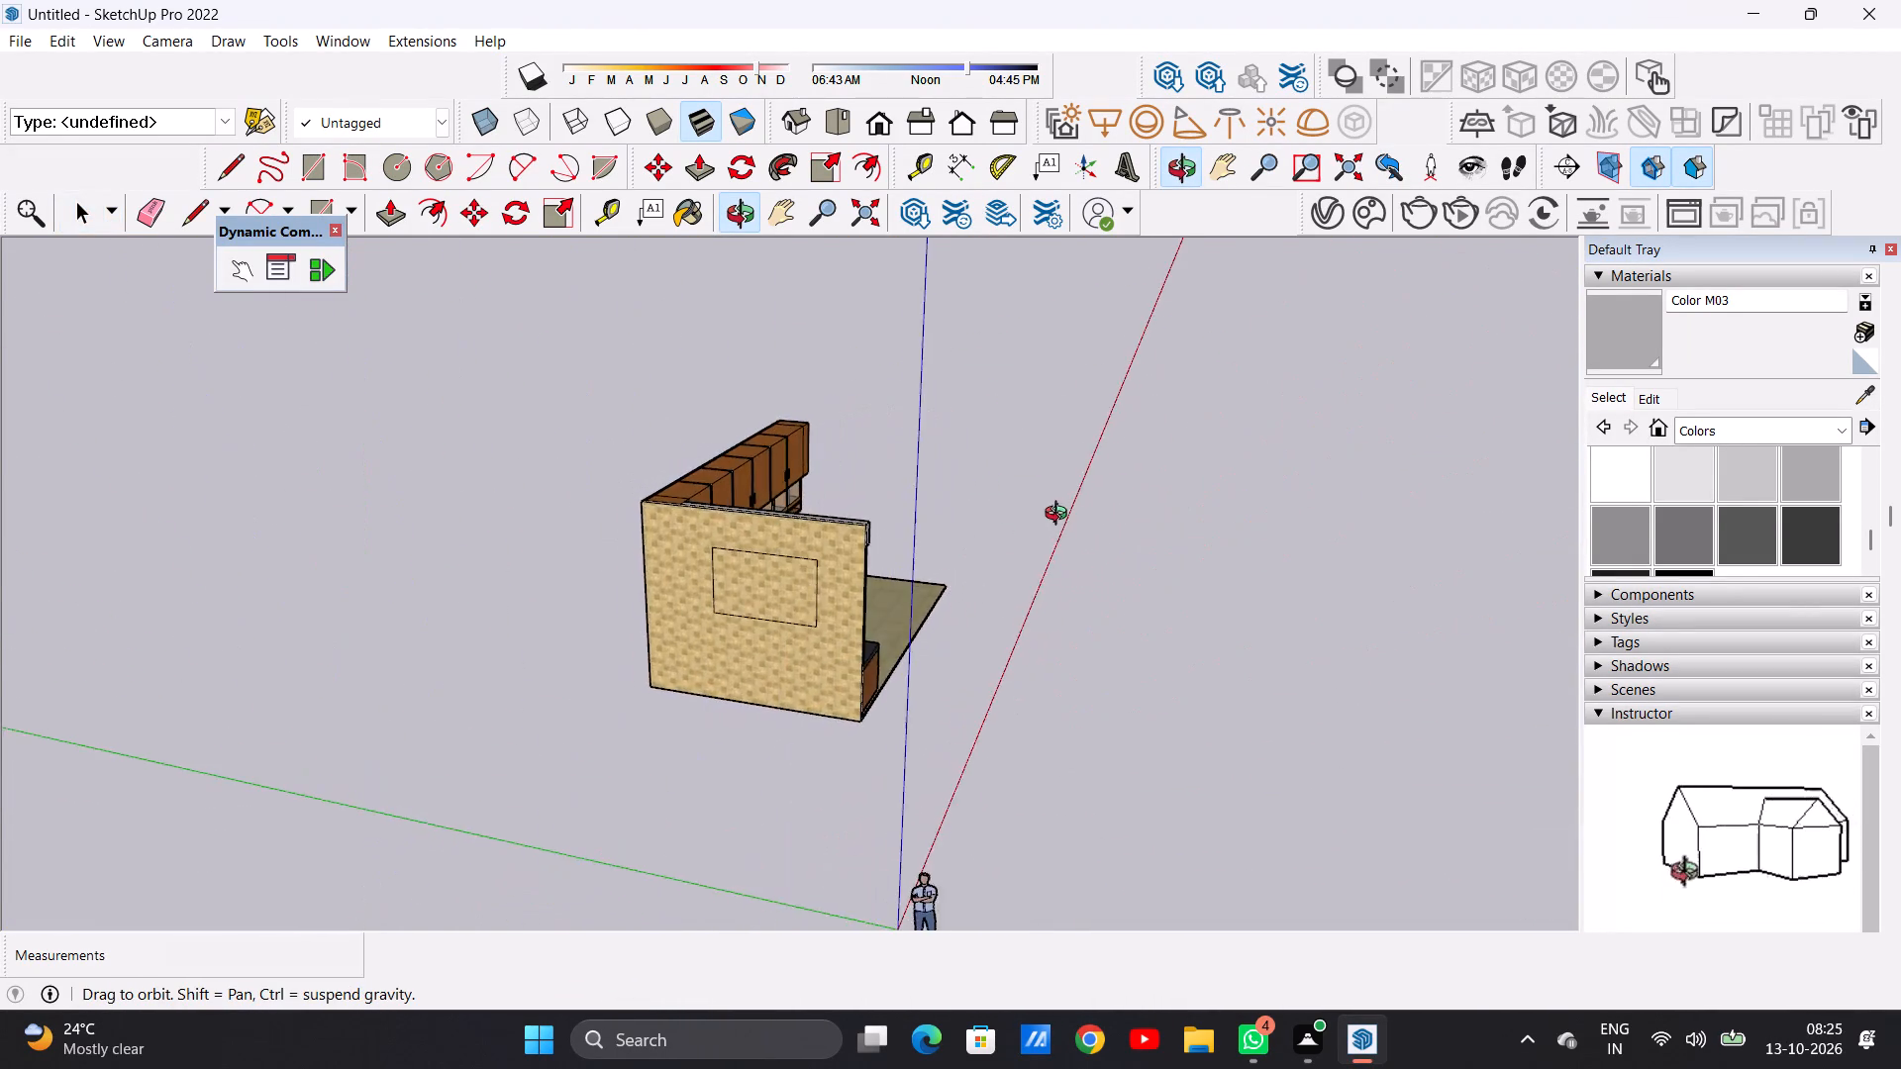
pyautogui.moveTo(1060, 516); pyautogui.dragTo(513, 521, button='middle')
pyautogui.scroll(8, 796, 548)
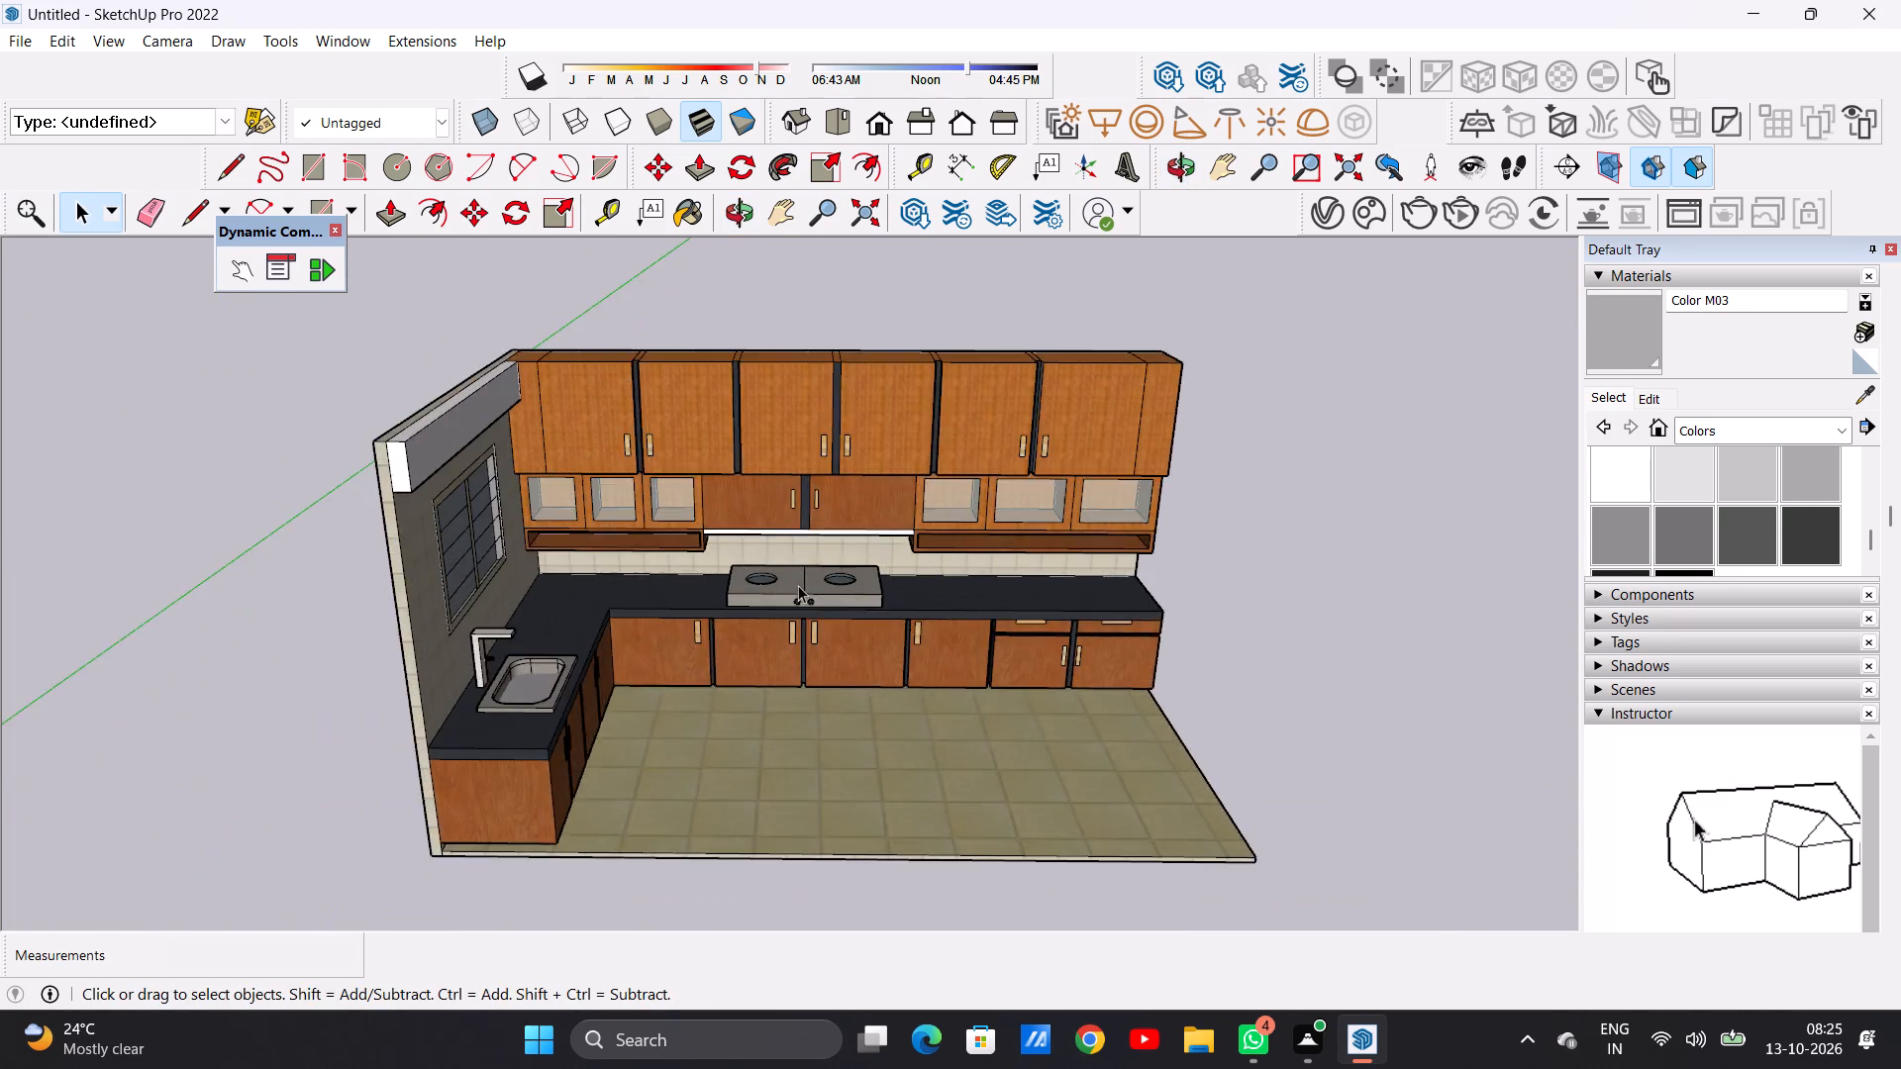
pyautogui.scroll(3, 798, 585)
pyautogui.moveTo(836, 723); pyautogui.dragTo(822, 501, button='middle')
pyautogui.scroll(-6, 831, 552)
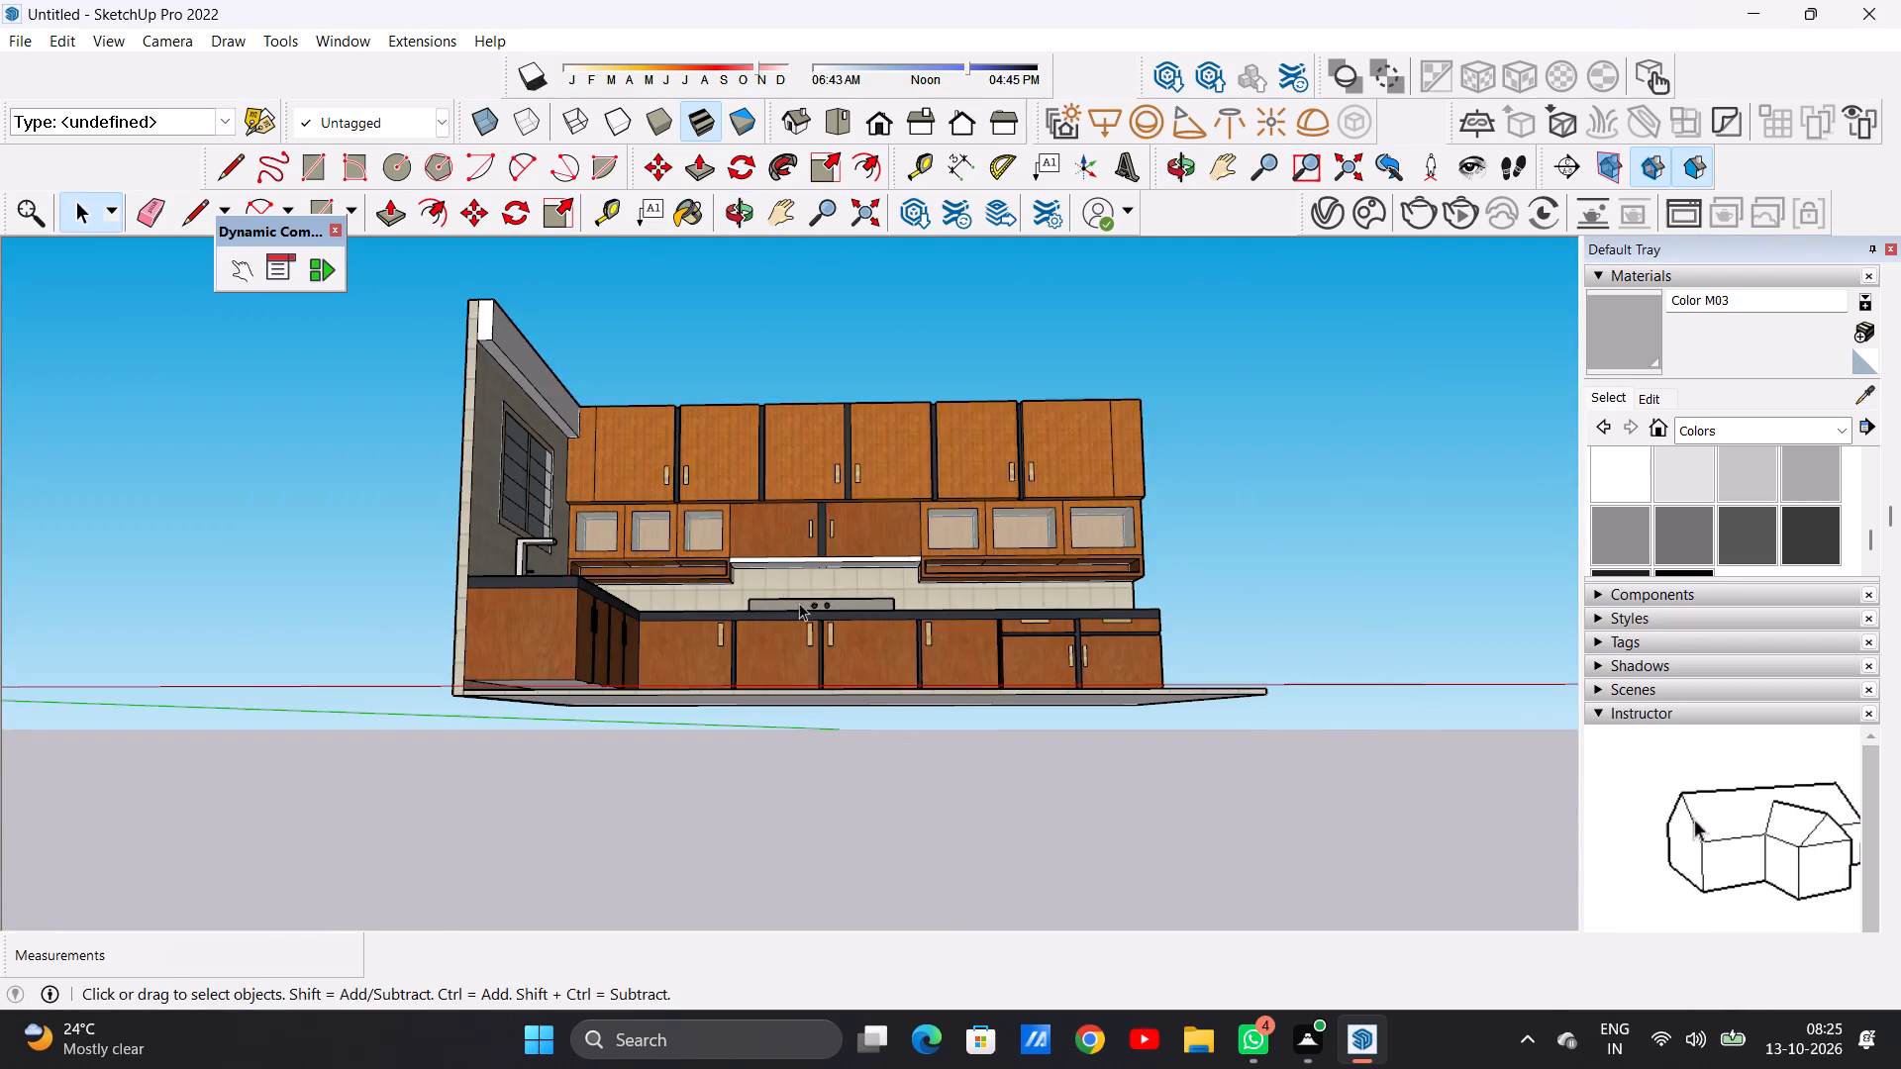
pyautogui.moveTo(799, 604); pyautogui.dragTo(787, 863, button='middle')
pyautogui.scroll(6, 1024, 659)
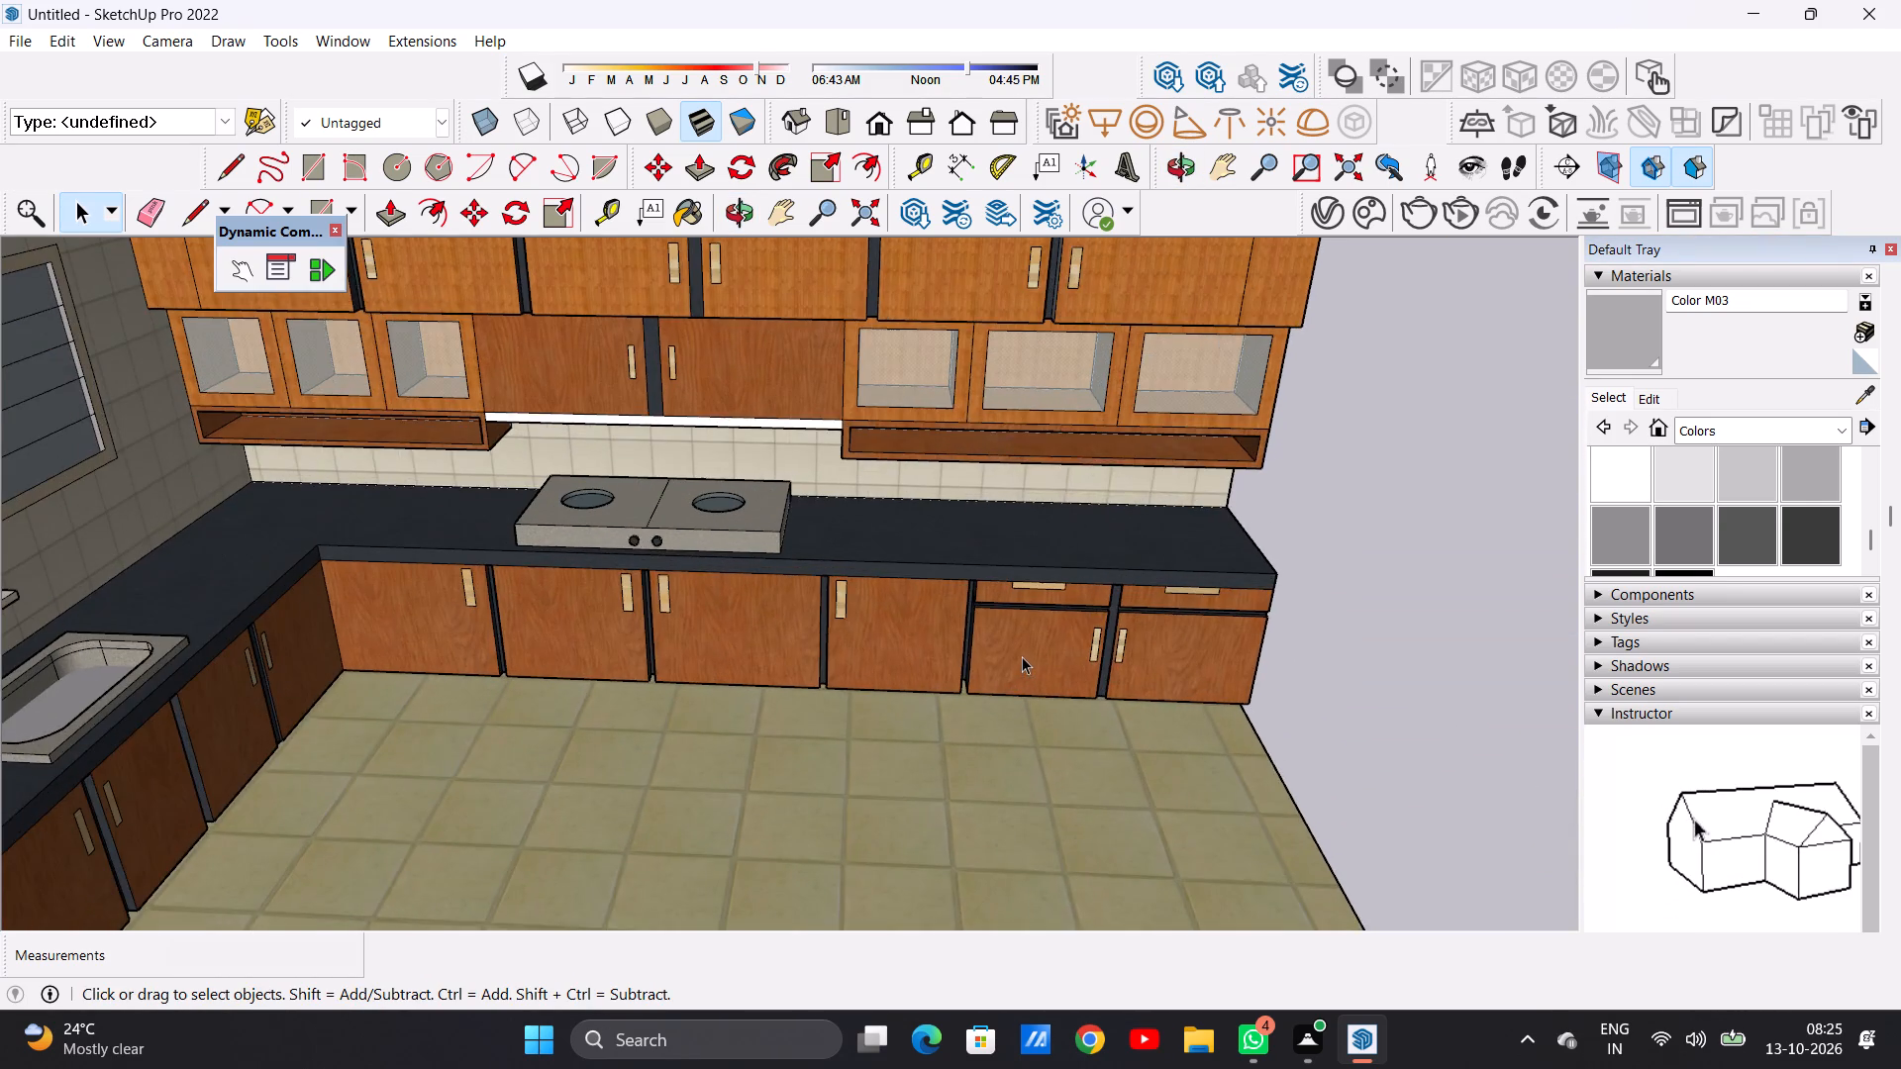
pyautogui.moveTo(1056, 635); pyautogui.dragTo(326, 485, button='middle')
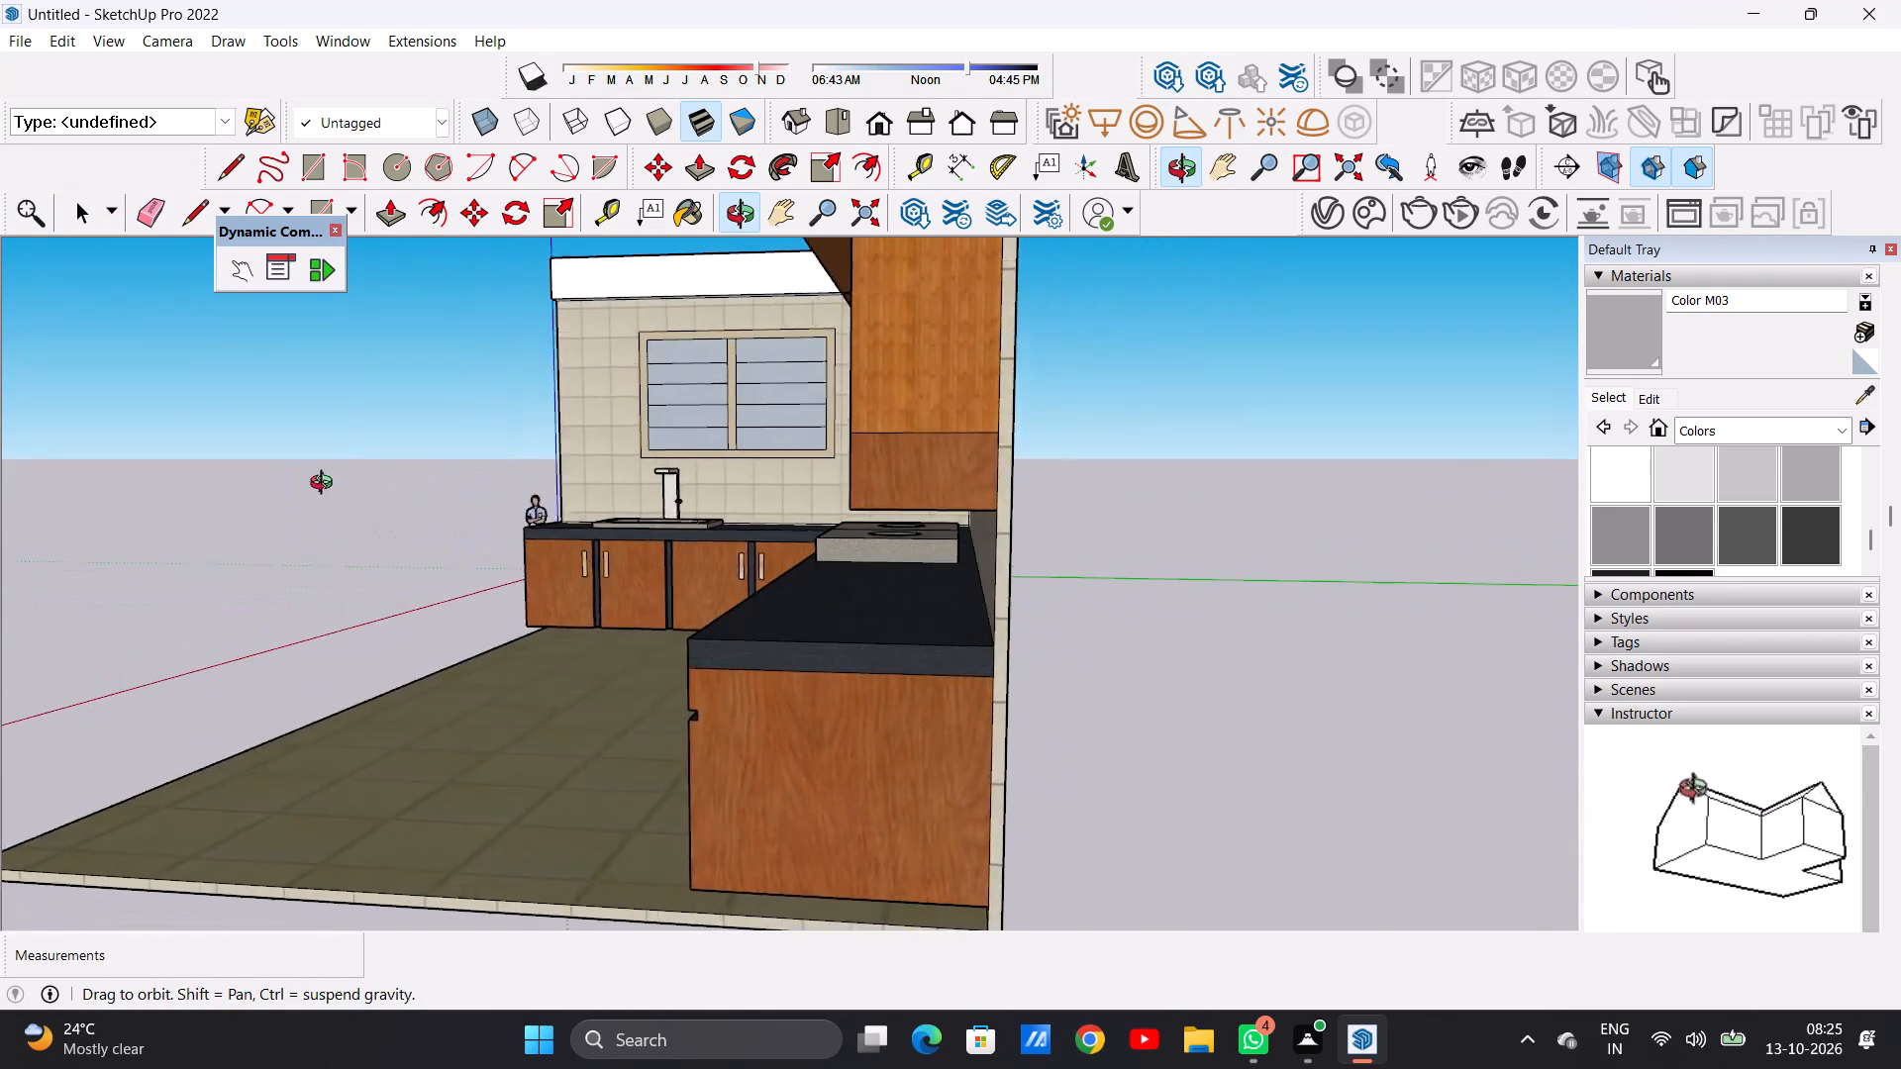
pyautogui.moveTo(326, 485); pyautogui.dragTo(1163, 632, button='middle')
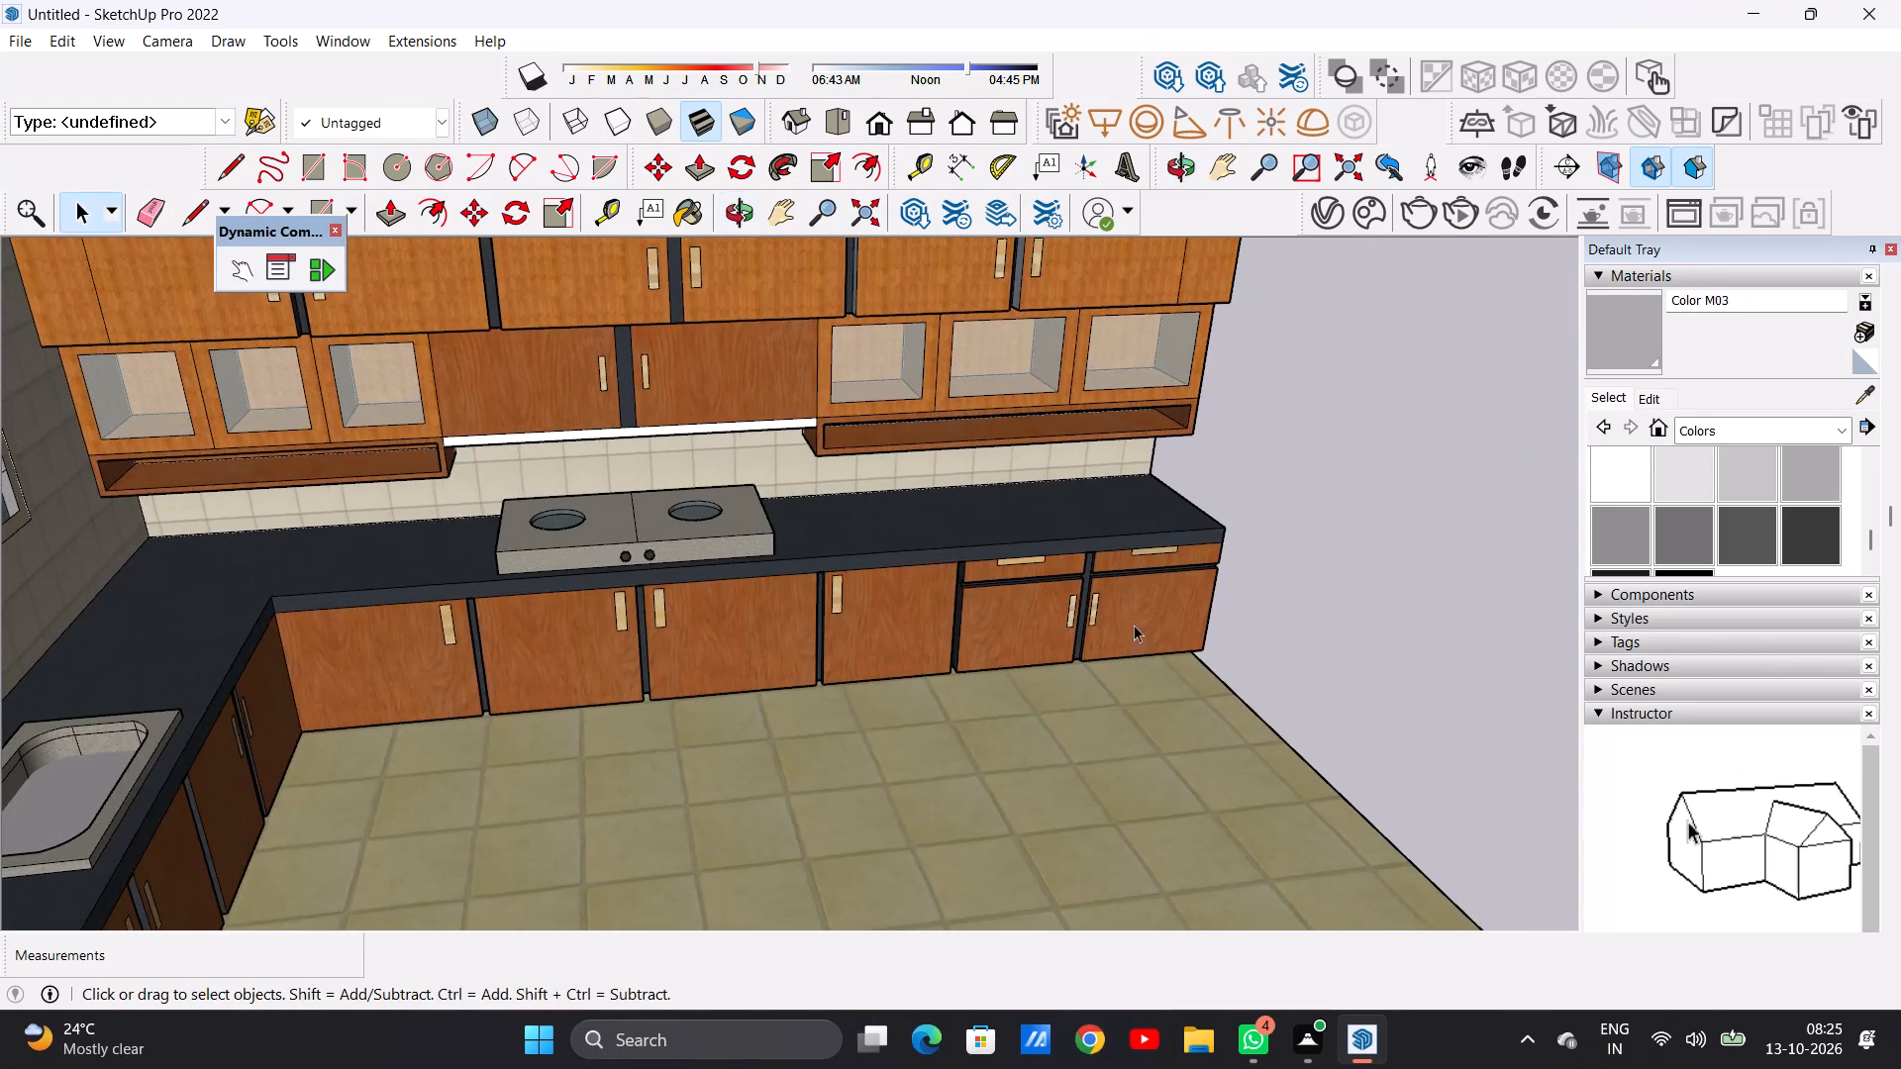
pyautogui.scroll(-6, 786, 517)
pyautogui.moveTo(919, 590); pyautogui.dragTo(430, 511, button='middle')
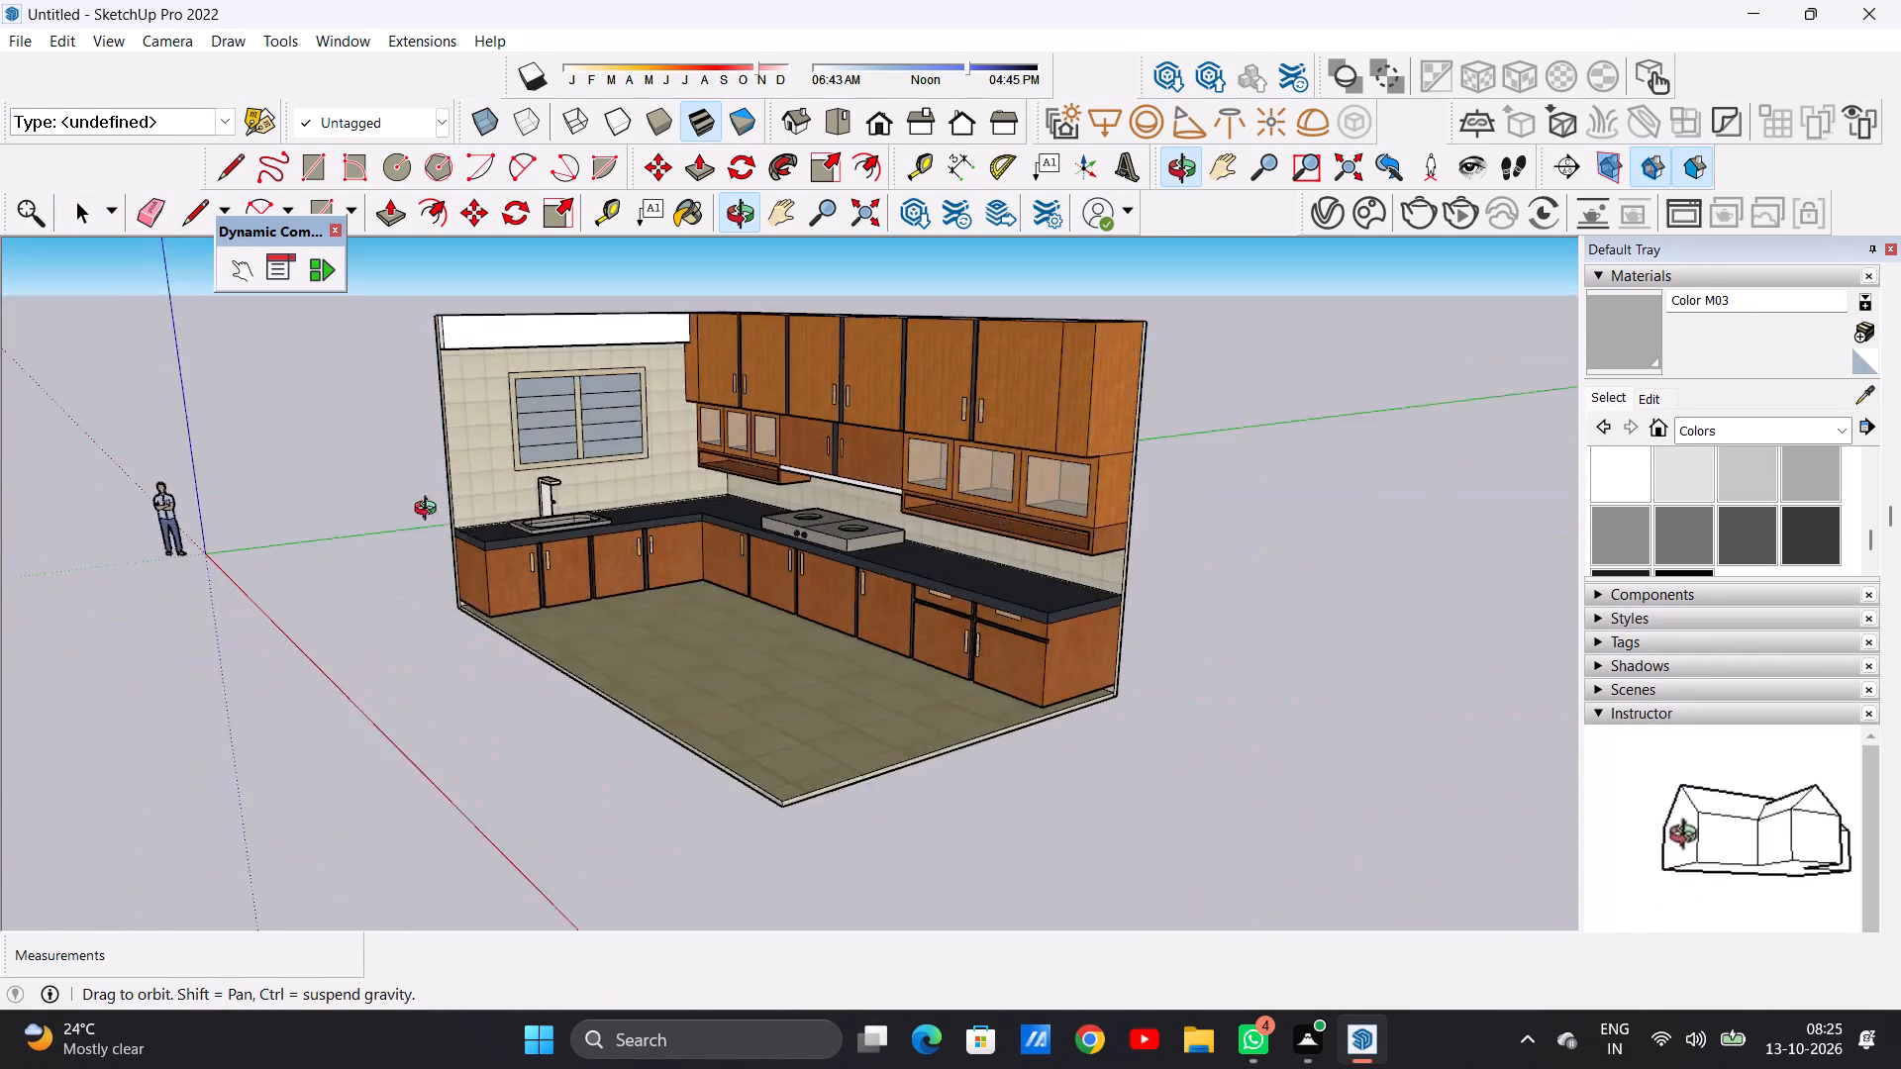
pyautogui.moveTo(430, 511); pyautogui.dragTo(434, 520, button='middle')
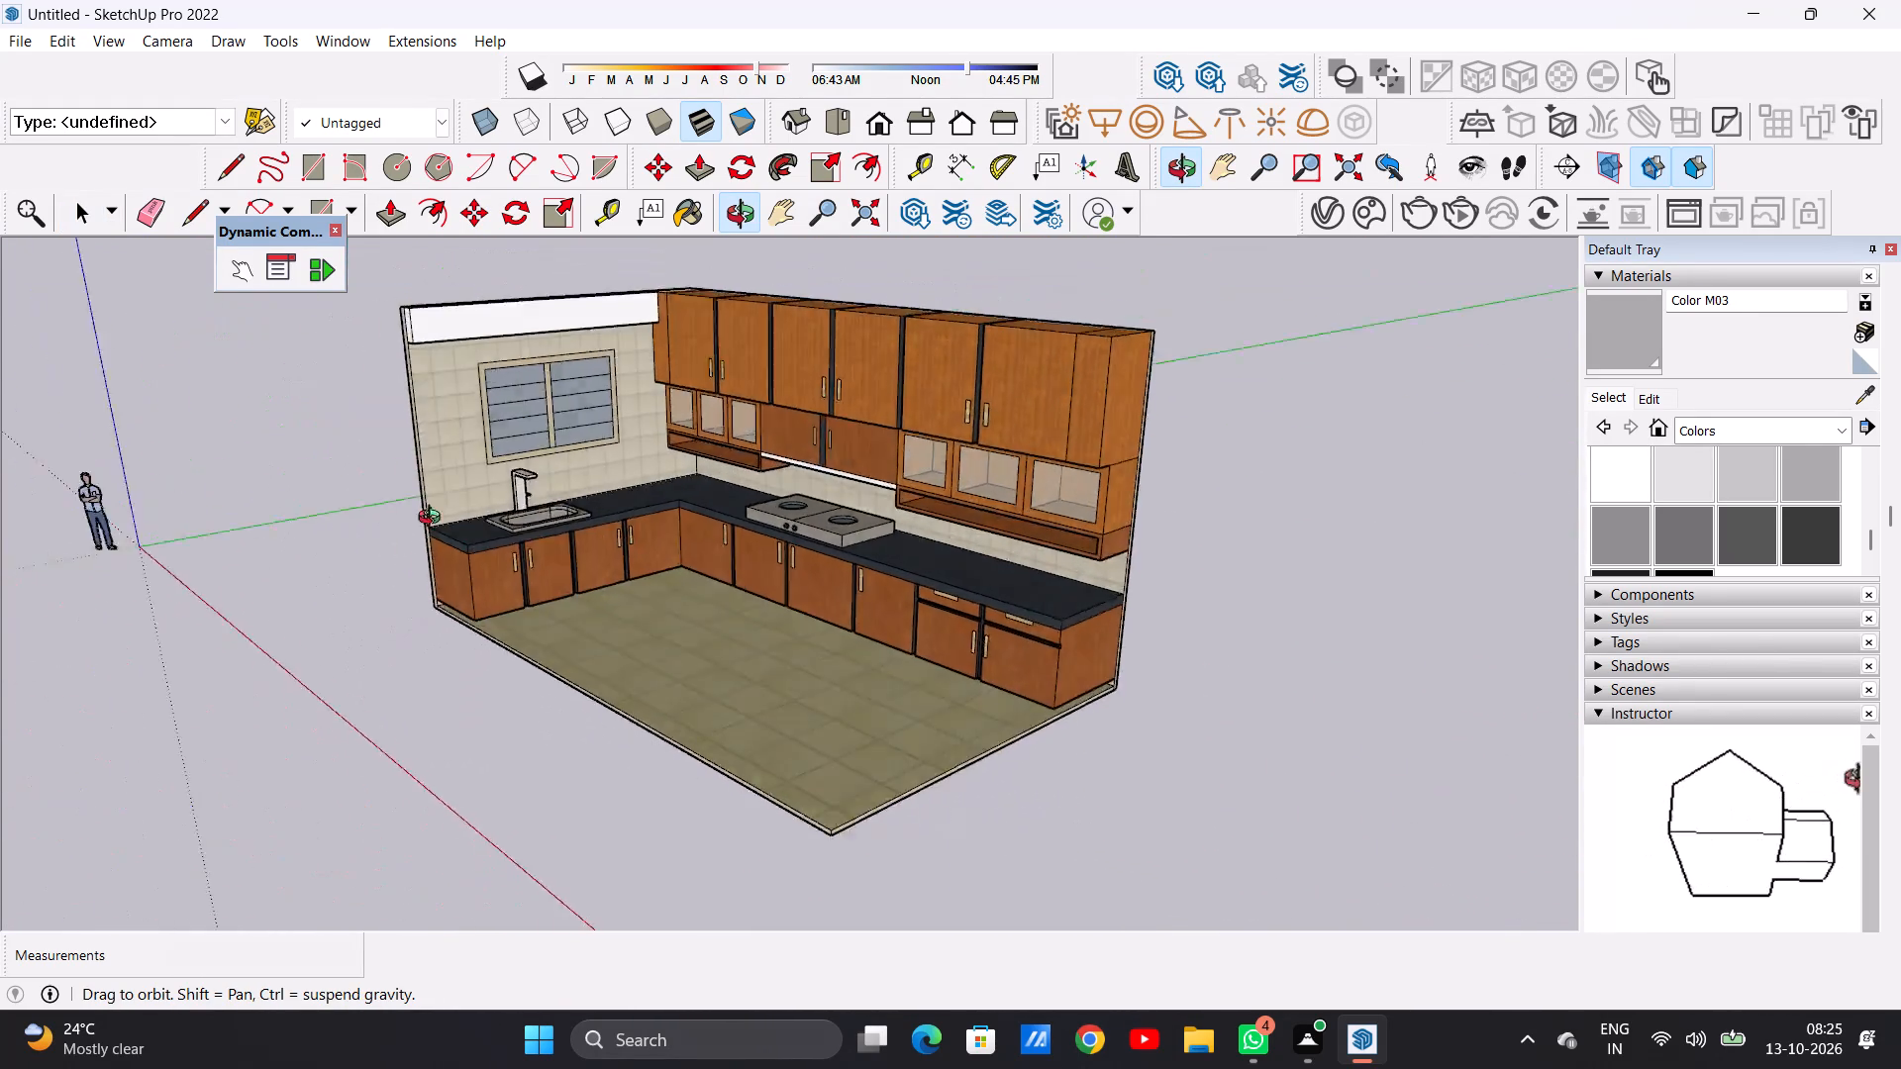
pyautogui.moveTo(434, 520); pyautogui.dragTo(729, 451, button='middle')
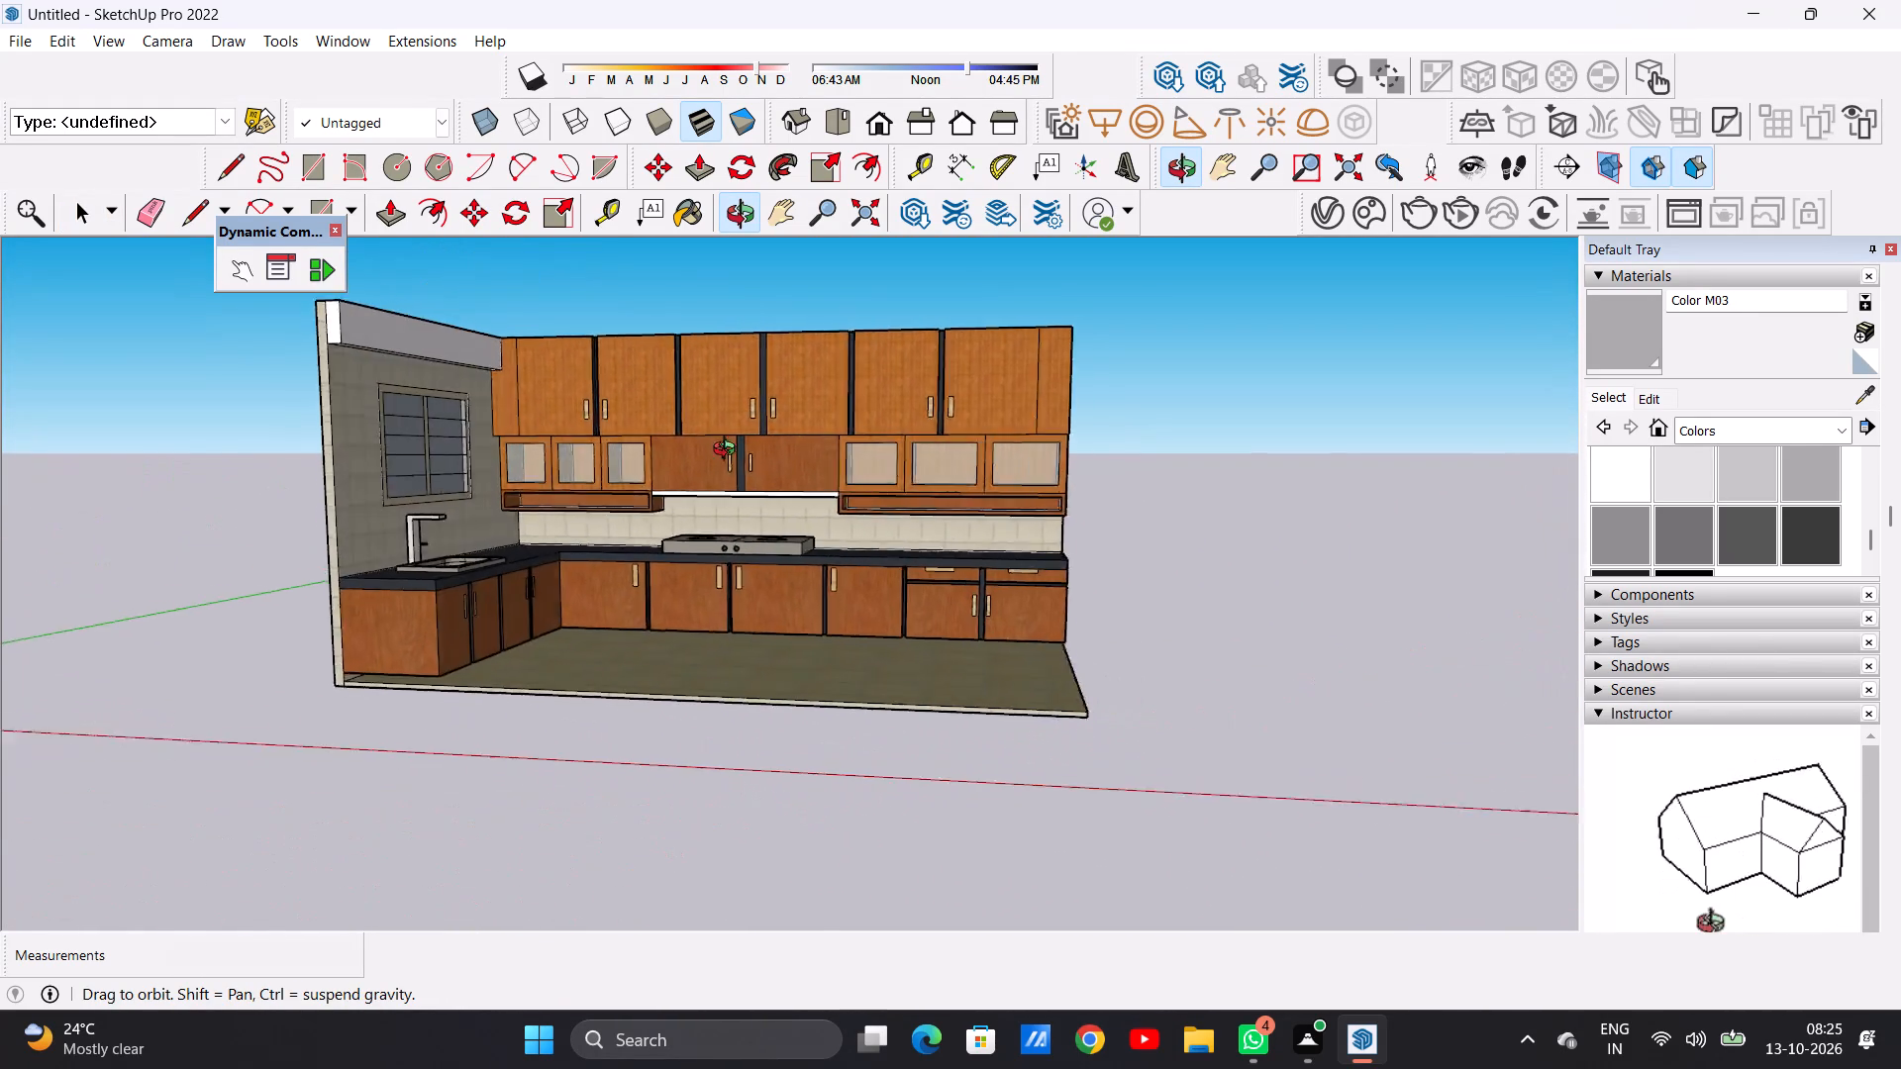
pyautogui.moveTo(729, 451); pyautogui.dragTo(630, 638, button='middle')
pyautogui.scroll(4, 505, 436)
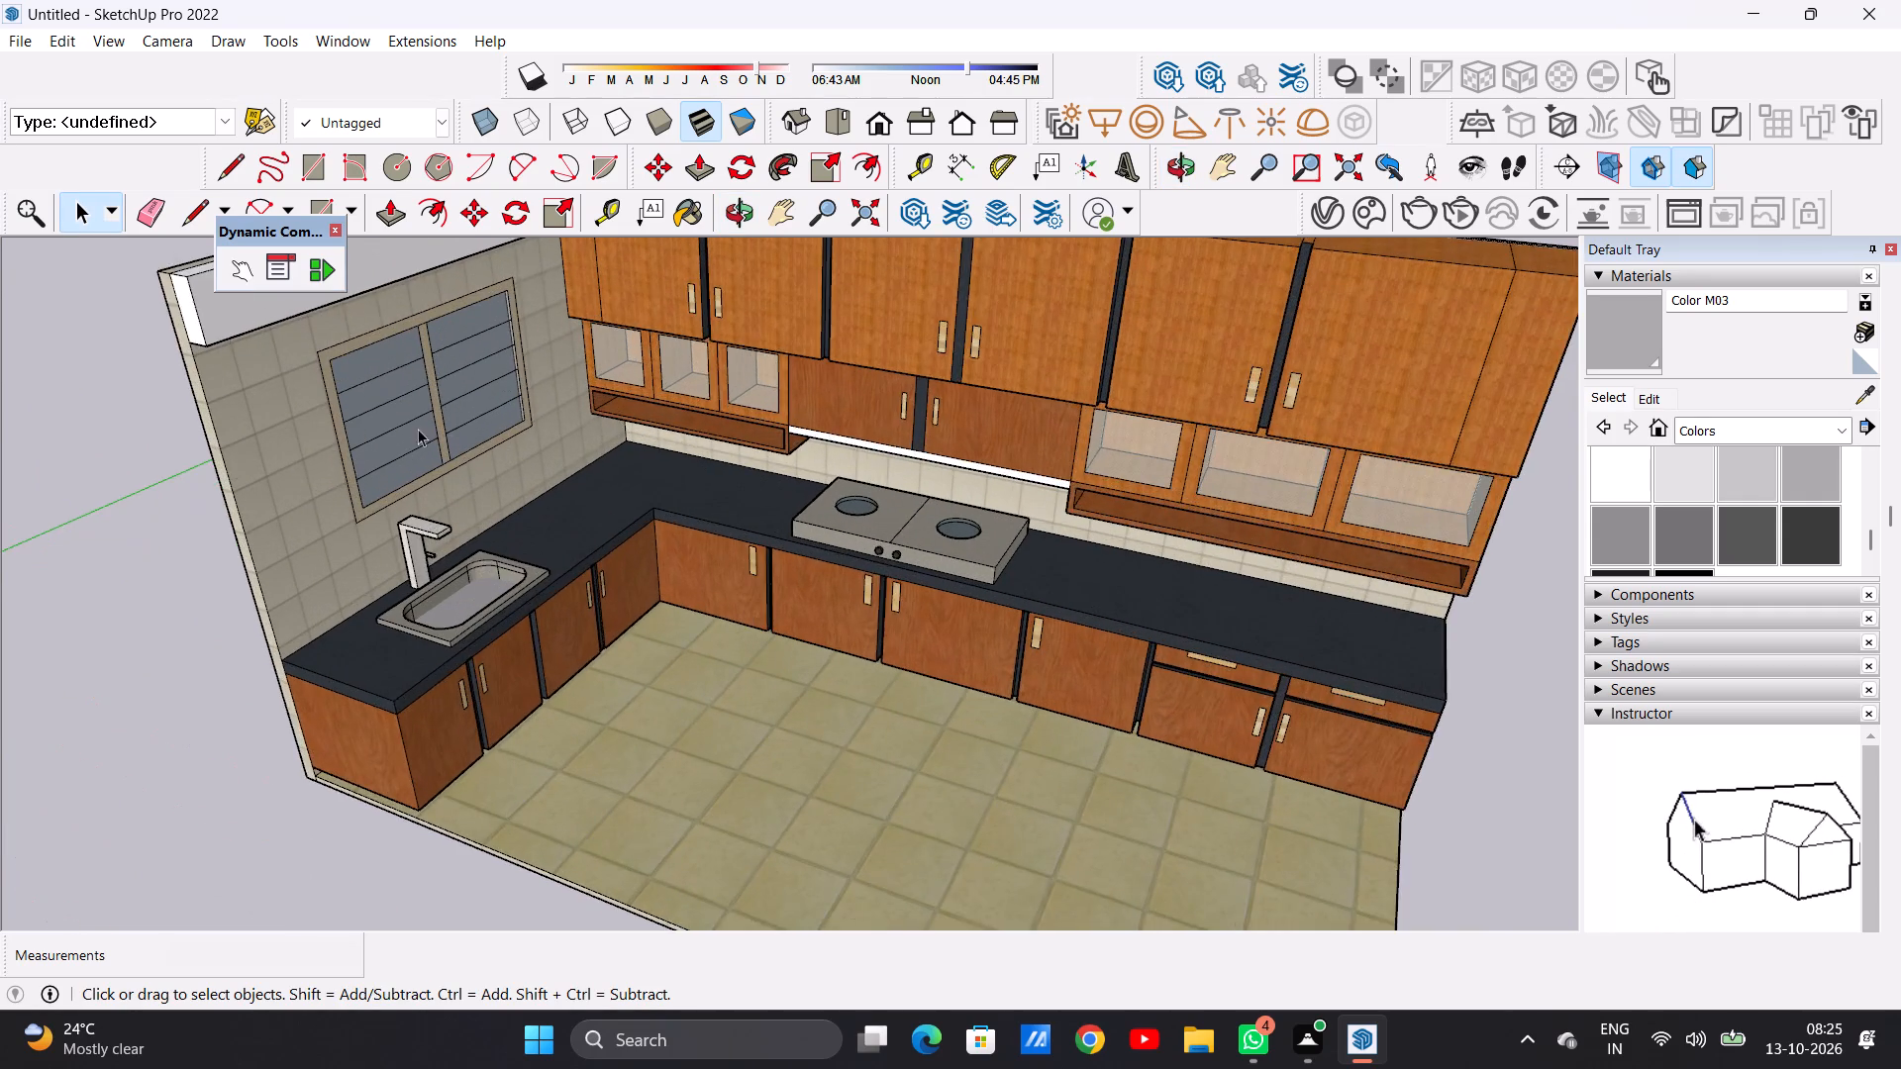
pyautogui.scroll(5, 412, 427)
pyautogui.scroll(-7, 449, 534)
pyautogui.moveTo(561, 687); pyautogui.dragTo(642, 637, button='middle')
pyautogui.scroll(3, 669, 570)
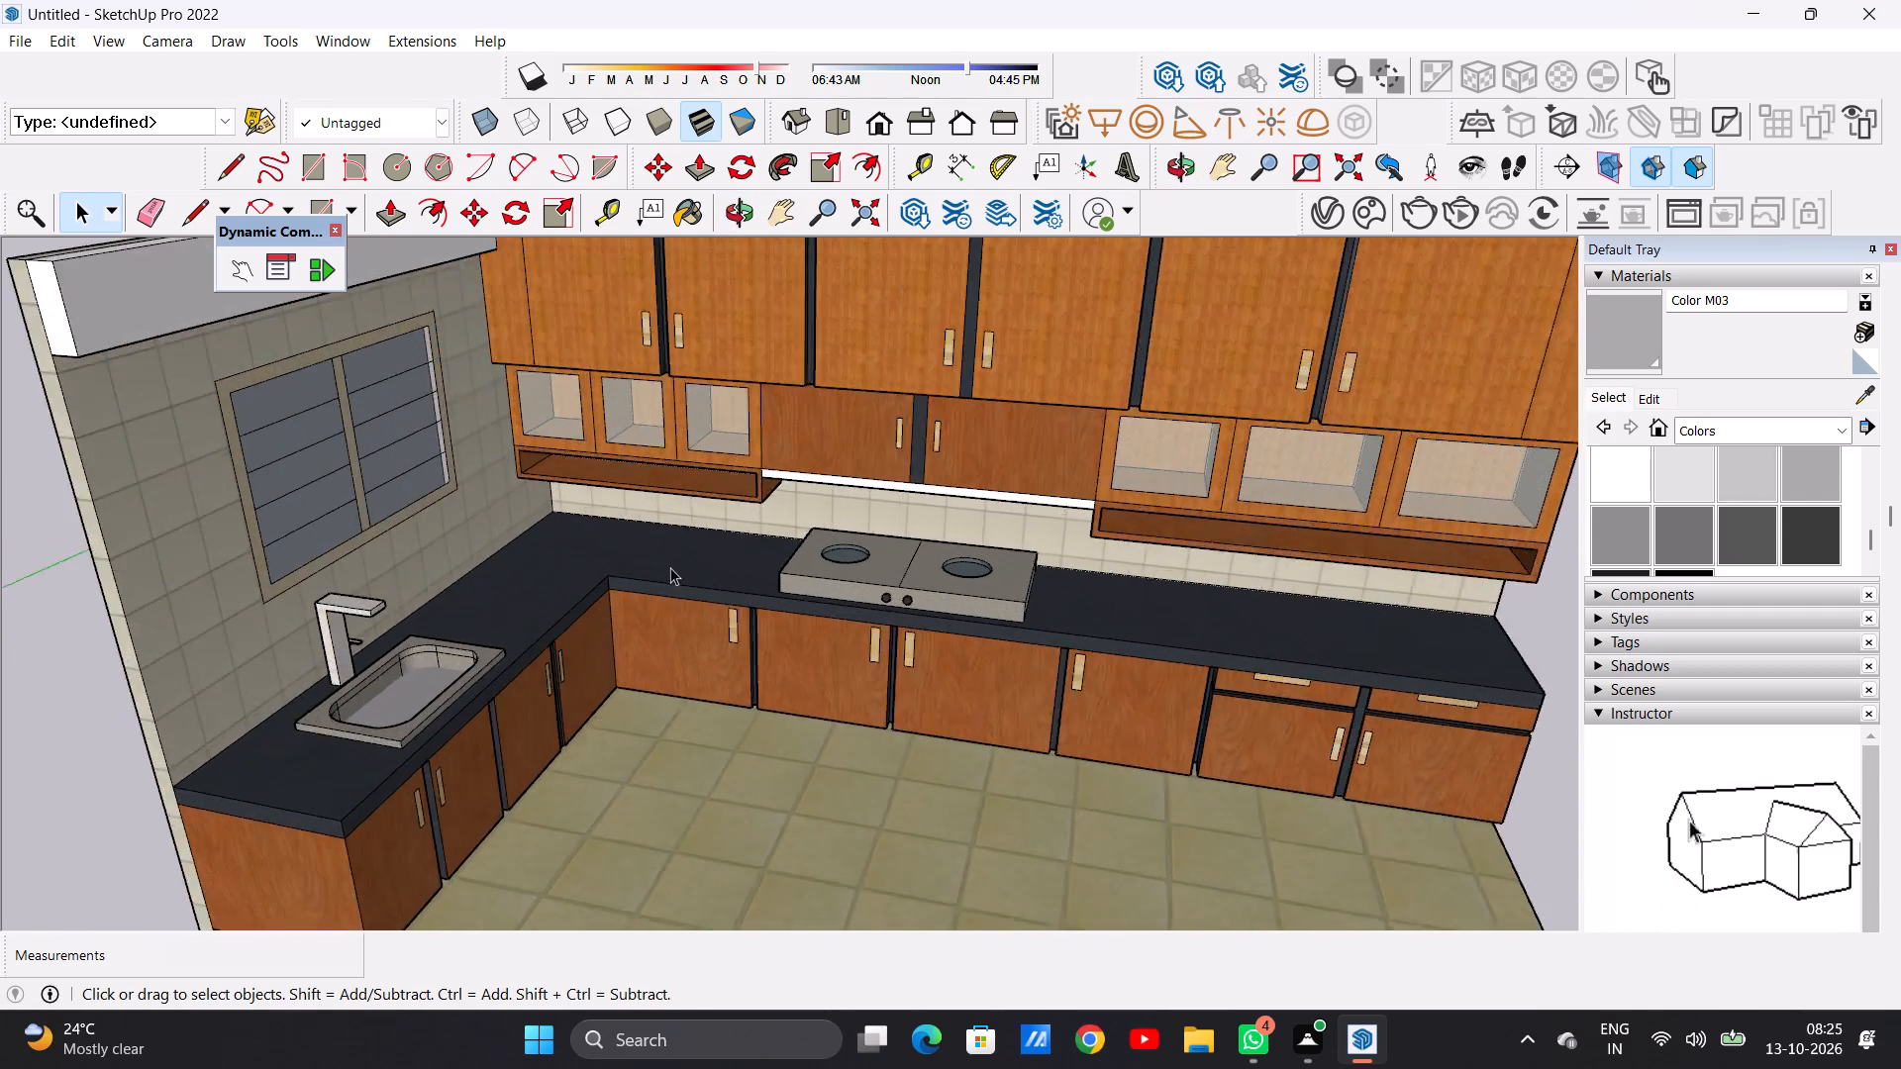
# Review the painted kitchen from several angles, covering the backsplash, cooktop, sink corner, wall cabinets and open end.
pyautogui.scroll(8, 670, 567)
pyautogui.moveTo(791, 602); pyautogui.dragTo(822, 352, button='middle')
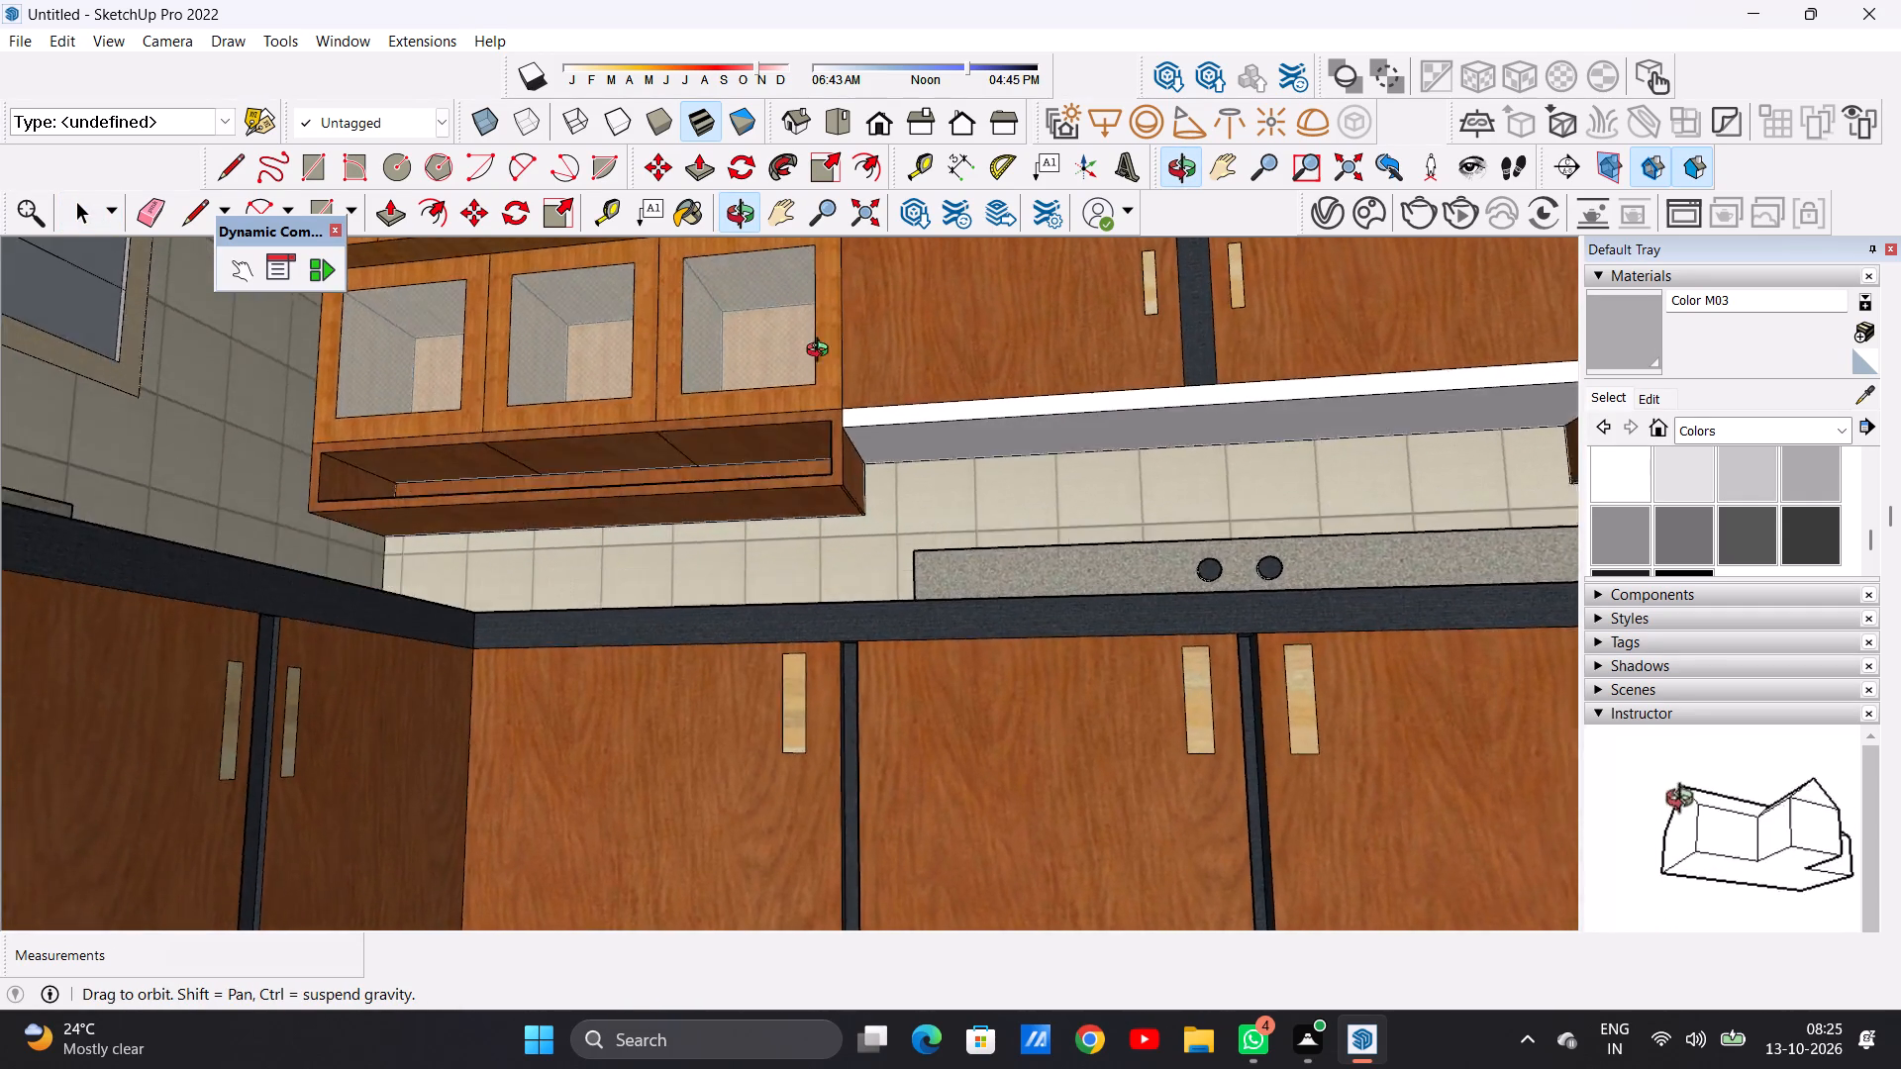
pyautogui.moveTo(822, 352); pyautogui.dragTo(770, 491, button='middle')
pyautogui.scroll(-3, 786, 527)
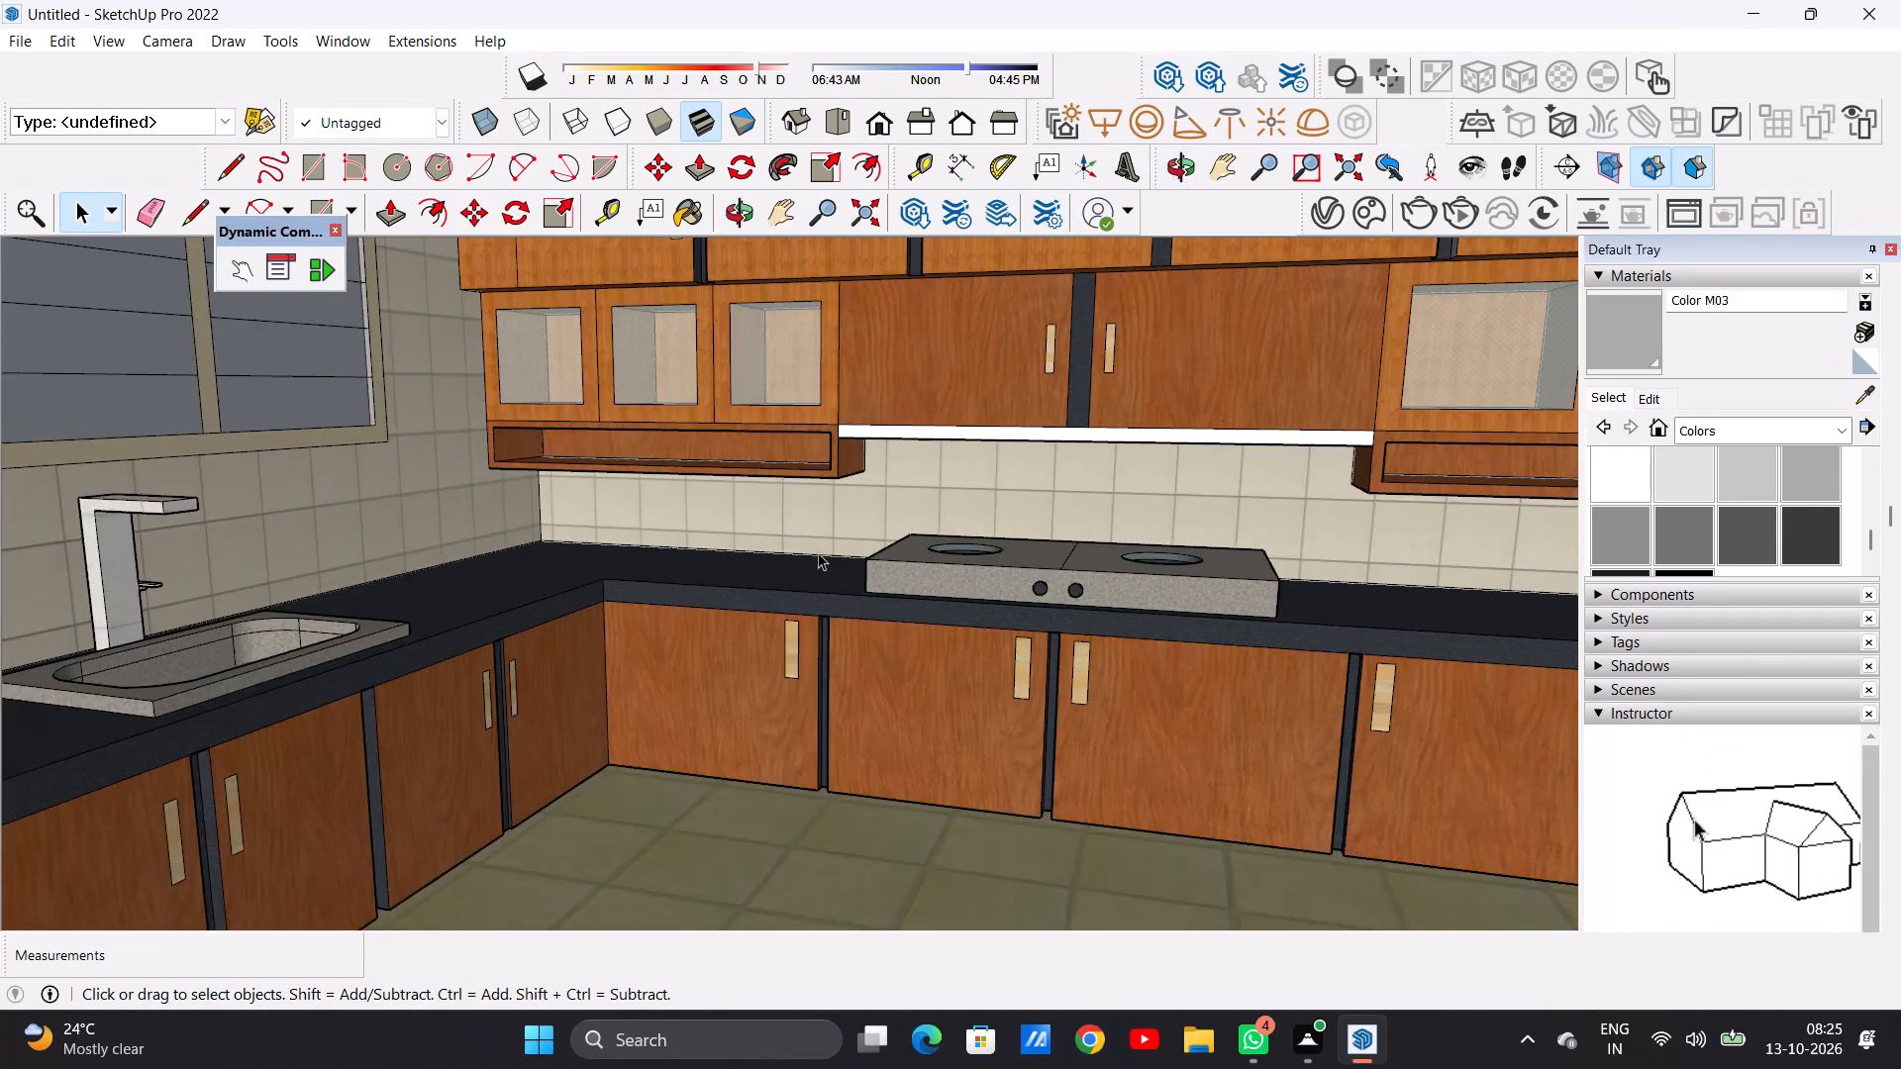
pyautogui.scroll(-2, 818, 552)
pyautogui.scroll(1, 827, 560)
pyautogui.scroll(-5, 830, 562)
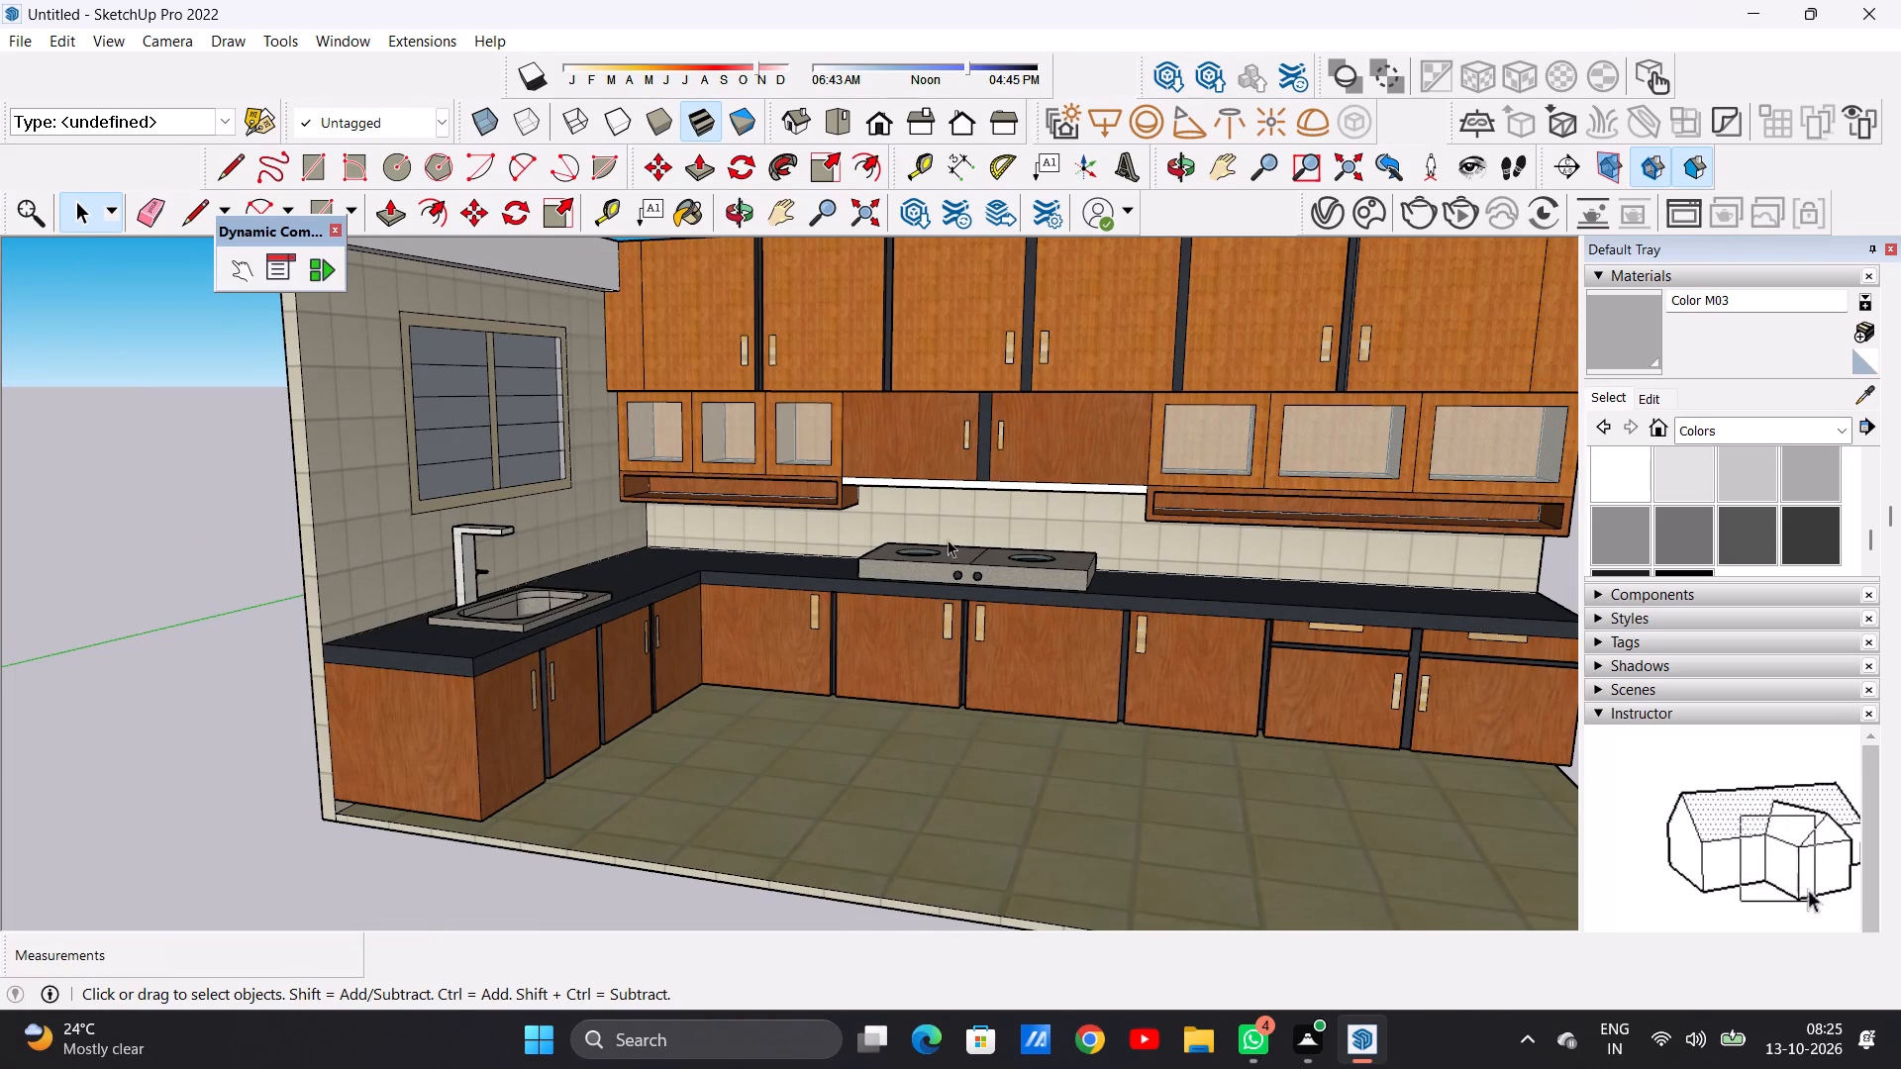
pyautogui.moveTo(947, 539); pyautogui.dragTo(1082, 652, button='middle')
pyautogui.scroll(-5, 931, 558)
pyautogui.scroll(2, 850, 396)
pyautogui.scroll(-1, 850, 394)
pyautogui.scroll(5, 850, 394)
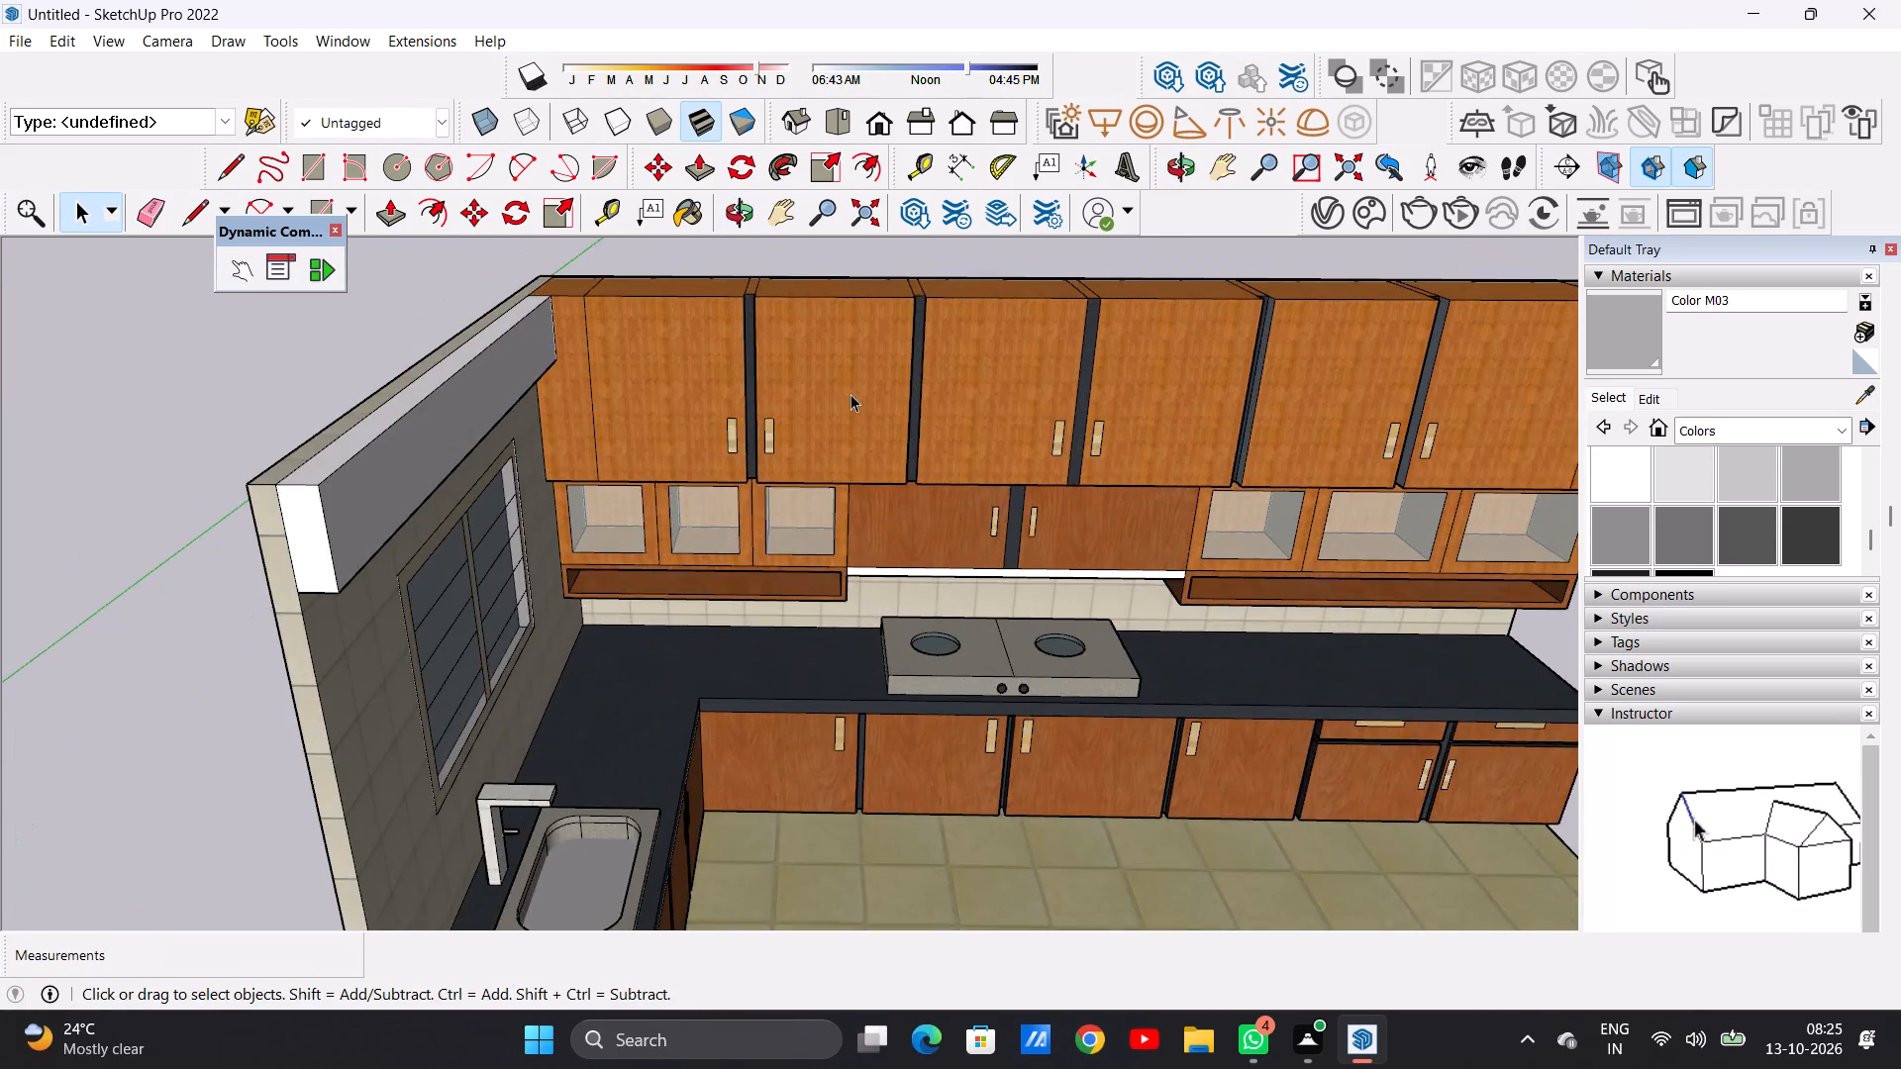
pyautogui.moveTo(1079, 421); pyautogui.dragTo(583, 497, button='middle')
pyautogui.scroll(-2, 876, 432)
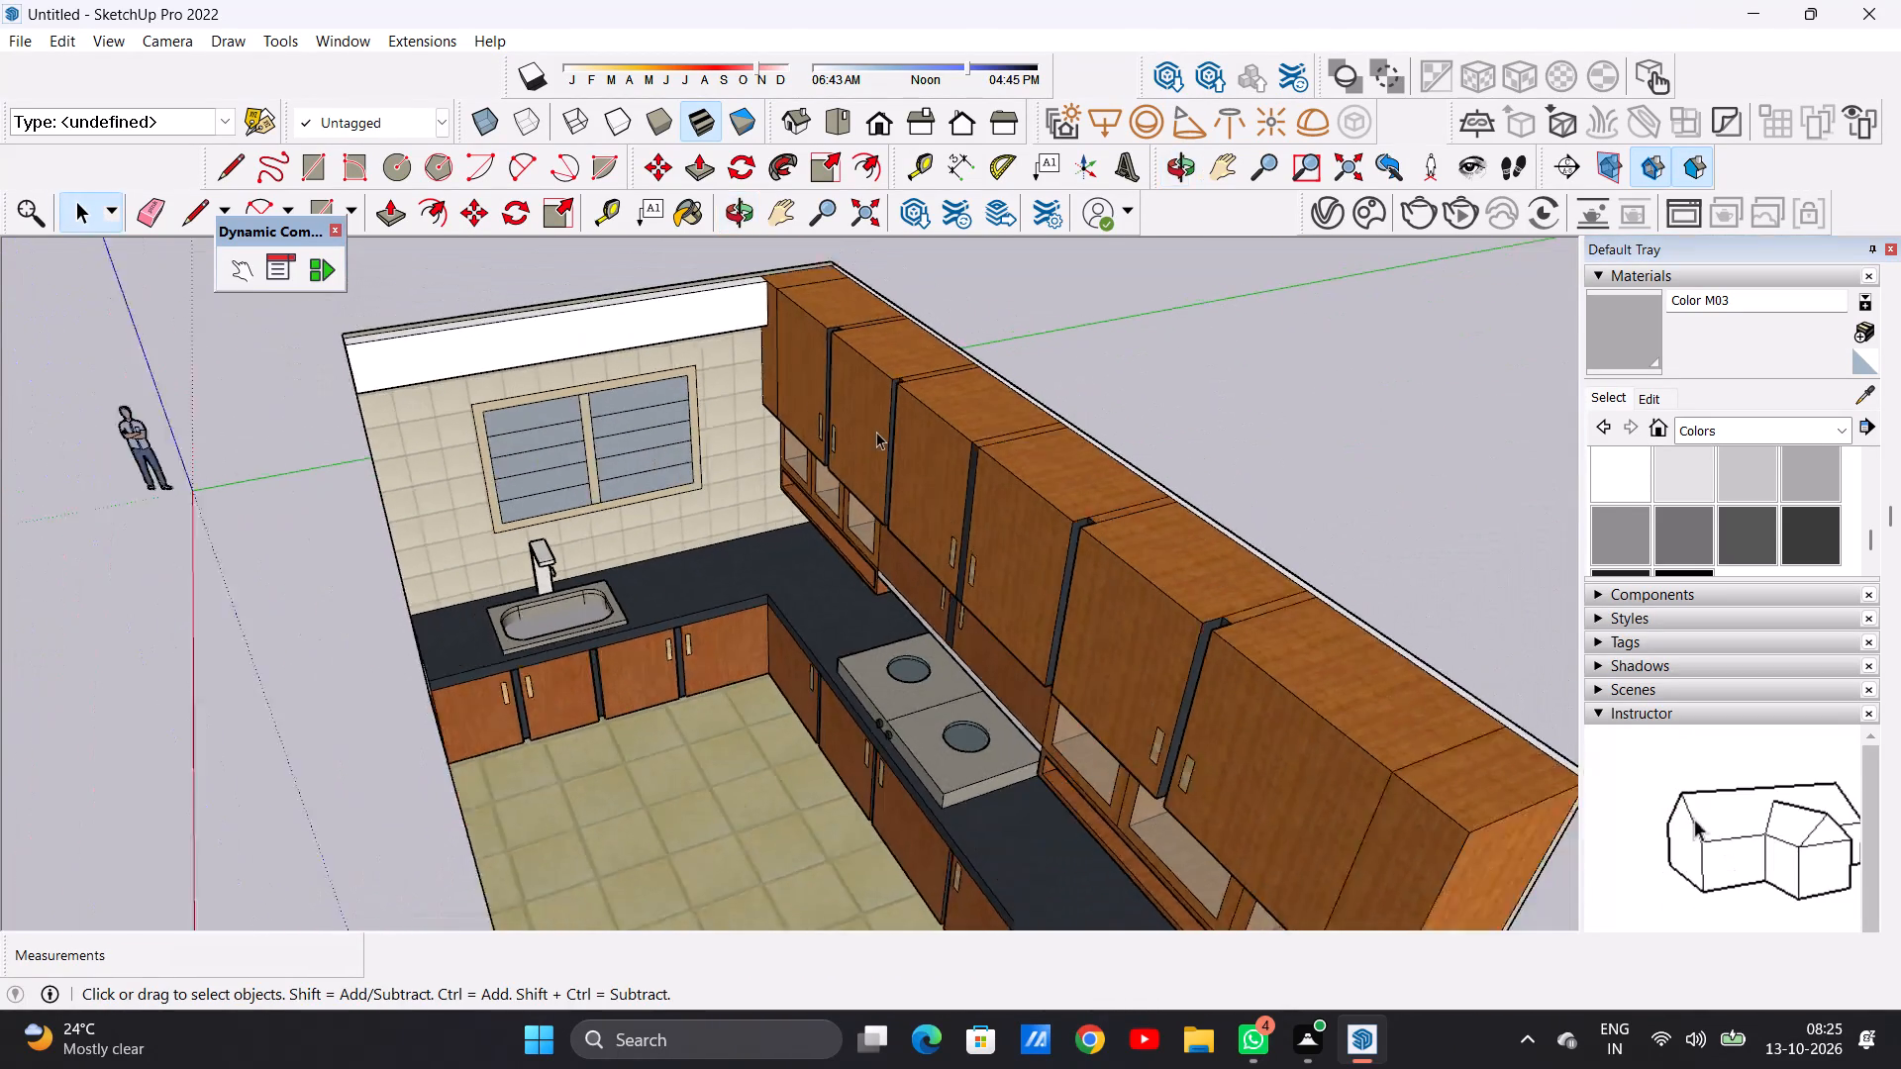
pyautogui.scroll(-12, 876, 432)
pyautogui.moveTo(787, 519); pyautogui.dragTo(1087, 429, button='middle')
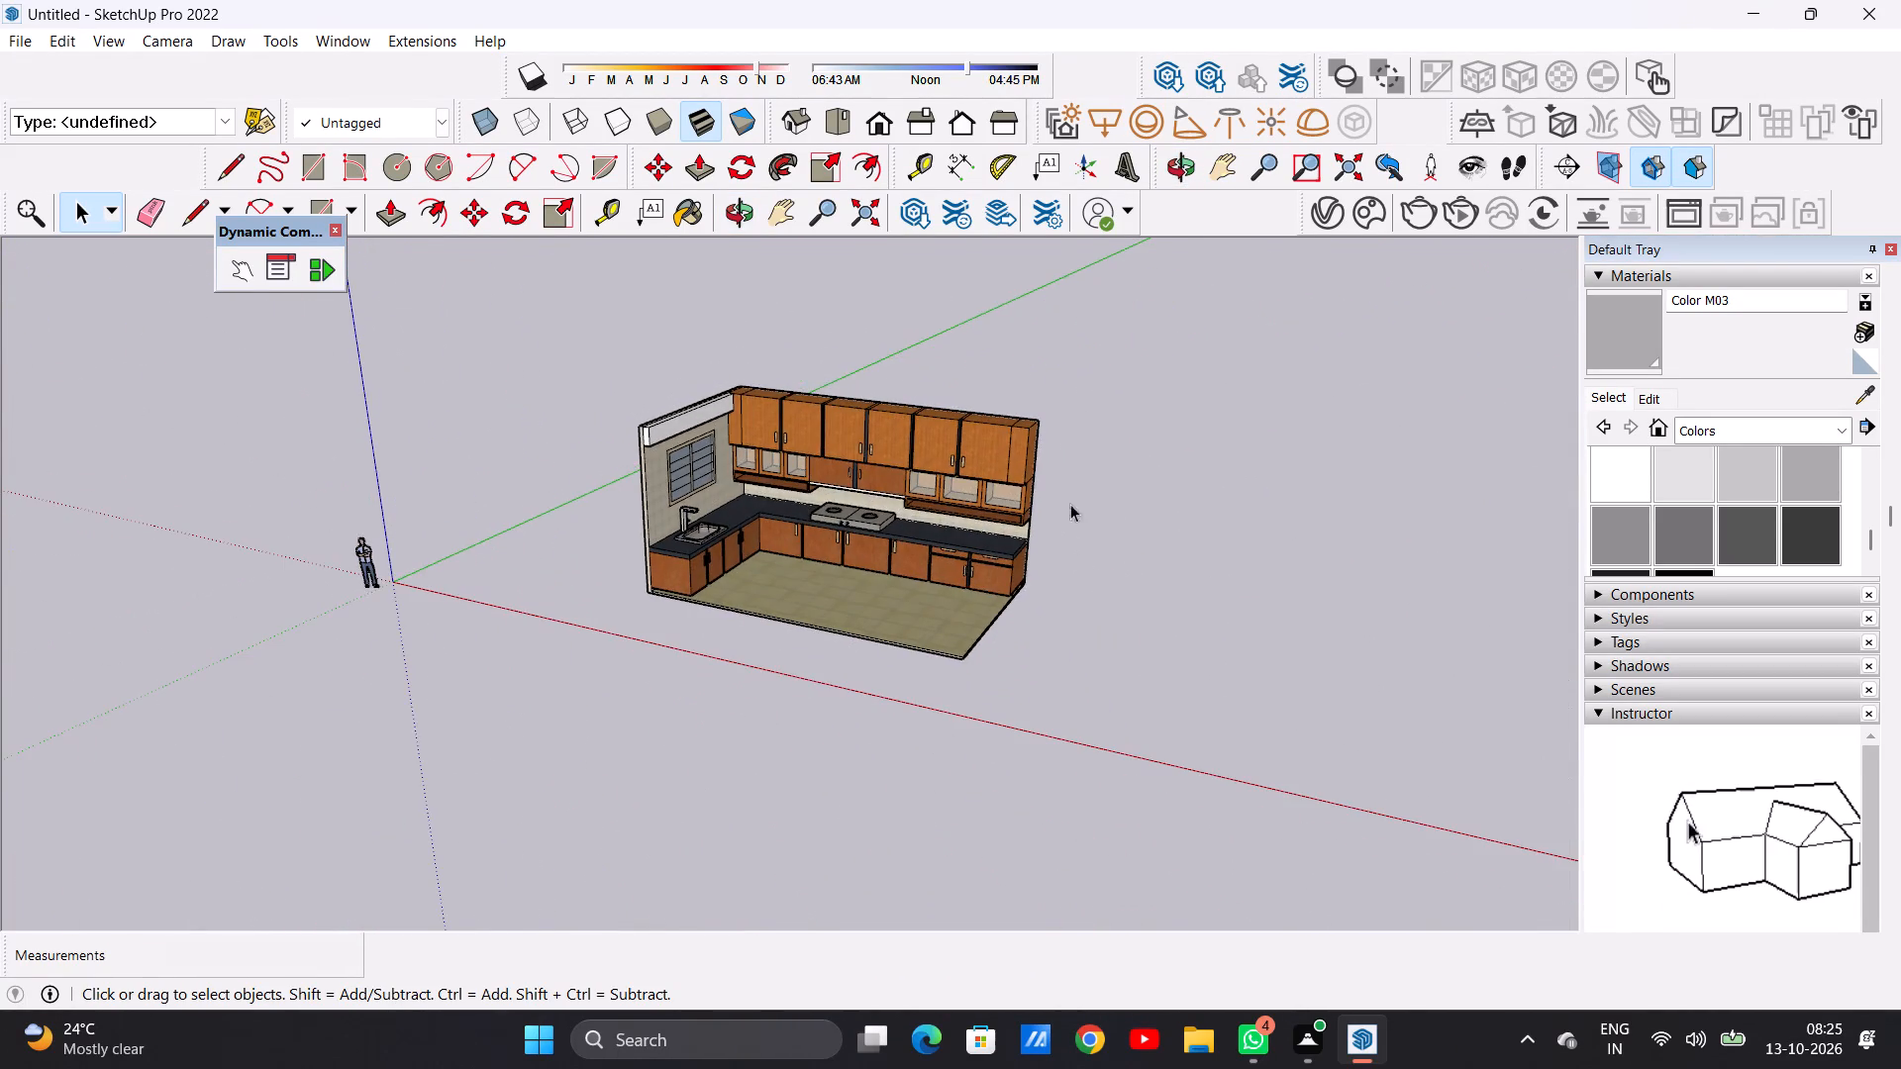
pyautogui.scroll(8, 989, 520)
pyautogui.scroll(-1, 1009, 482)
pyautogui.scroll(6, 1010, 481)
pyautogui.scroll(-2, 1025, 463)
pyautogui.scroll(3, 1025, 463)
pyautogui.moveTo(1102, 482); pyautogui.dragTo(750, 370, button='middle')
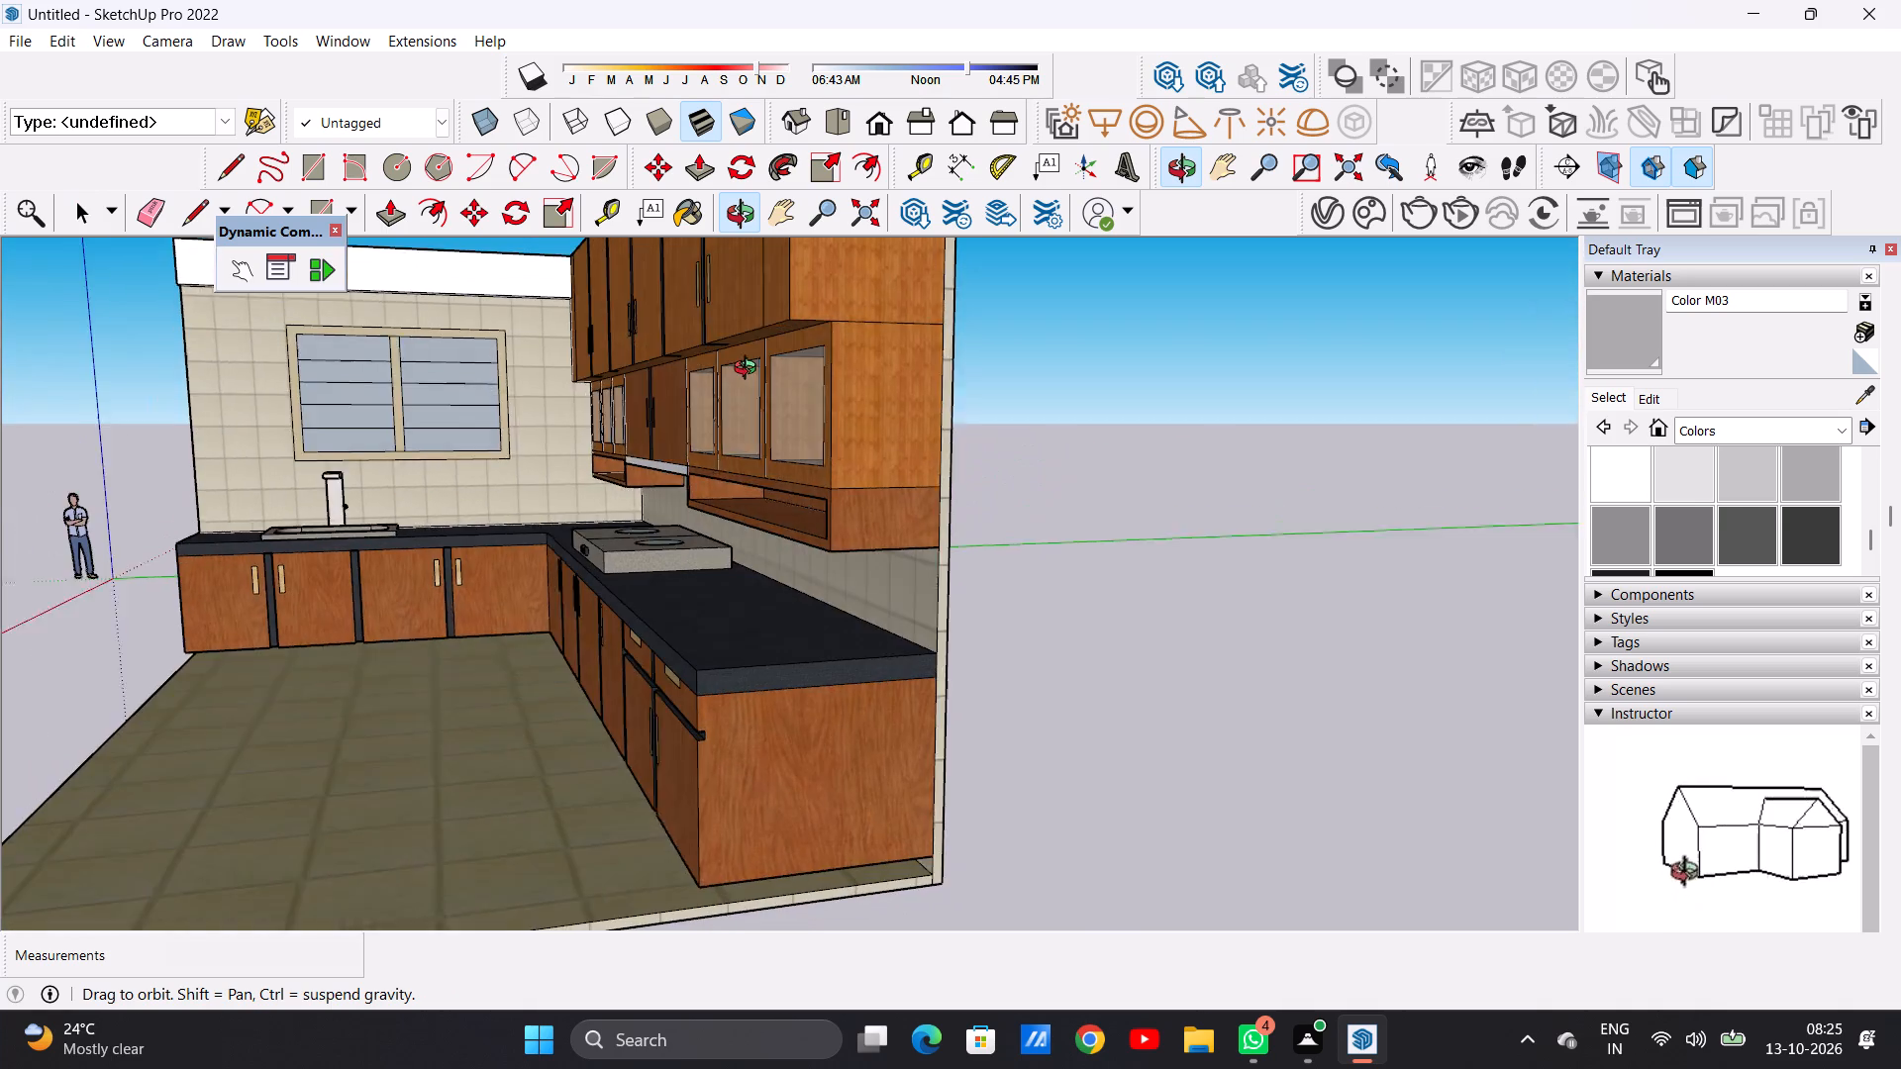
pyautogui.moveTo(750, 370); pyautogui.dragTo(1188, 407, button='middle')
pyautogui.scroll(-9, 870, 498)
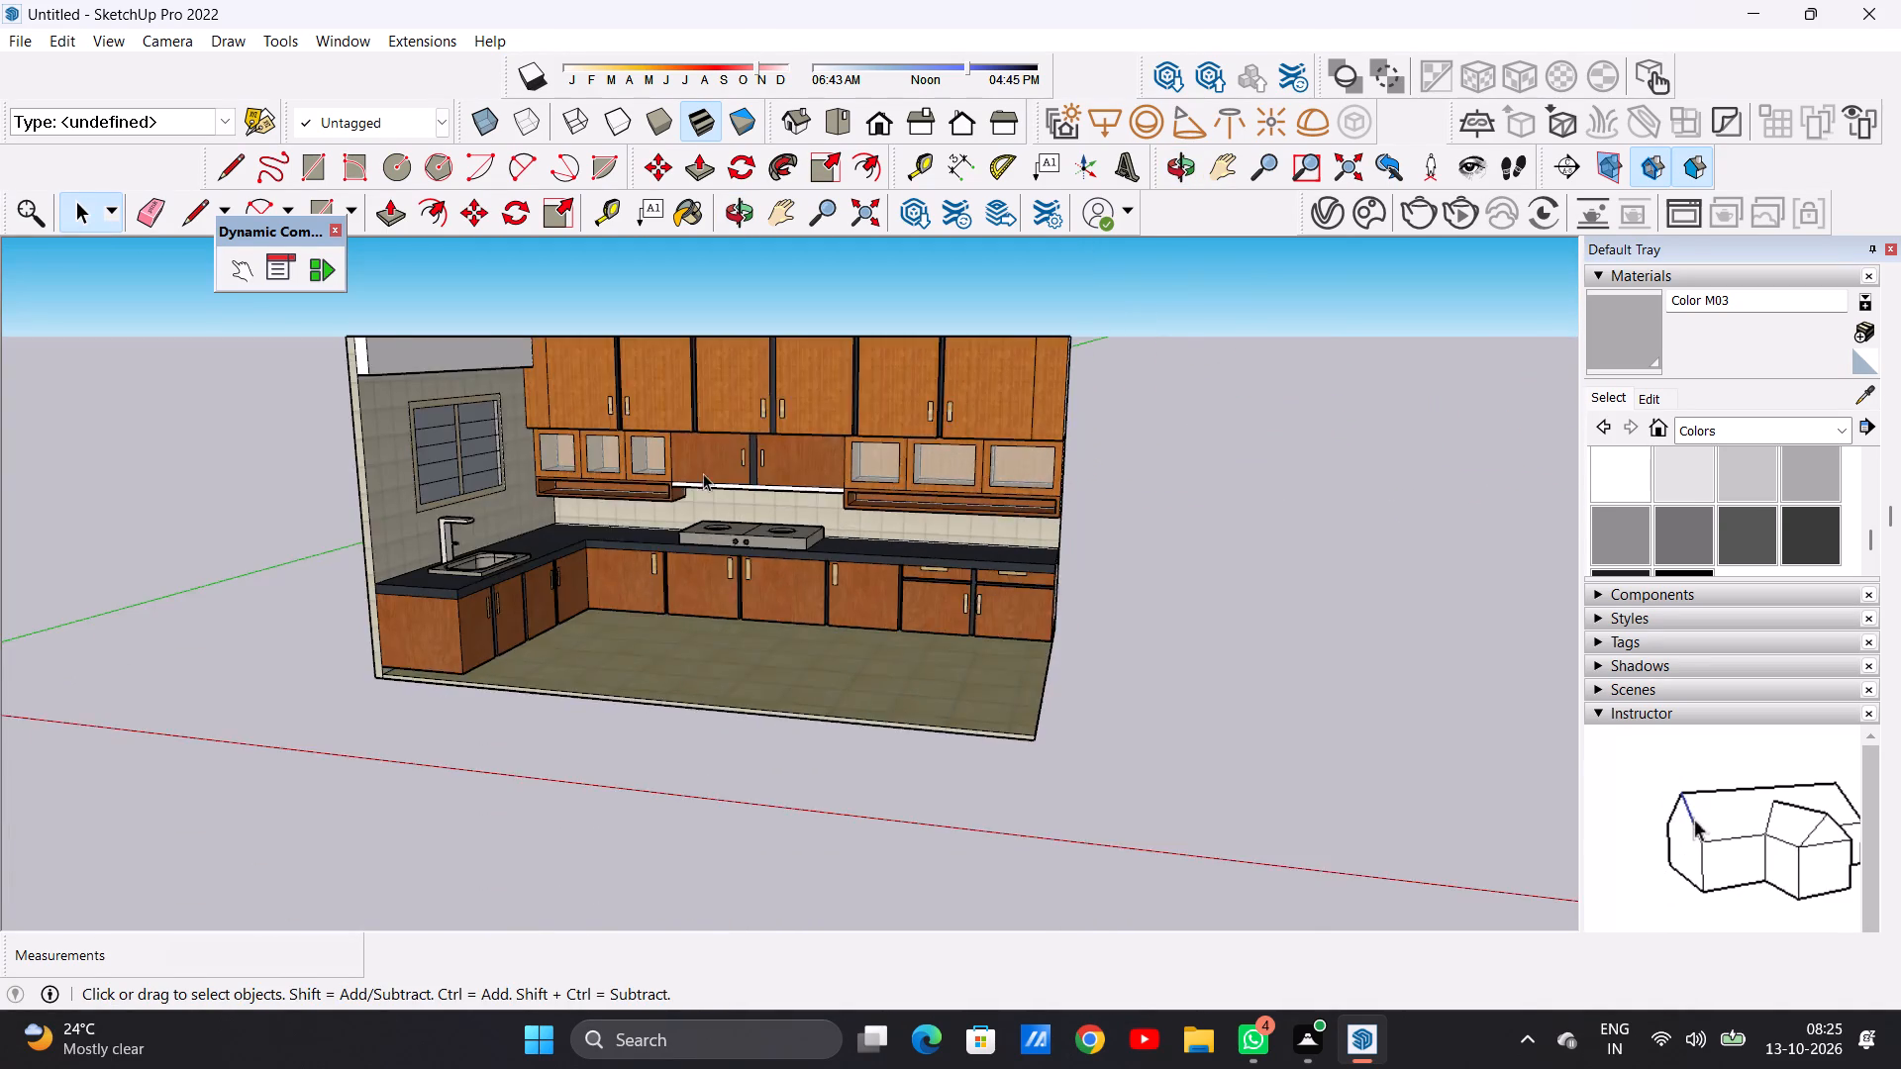
# Examine the glass-fronted wall cabinets and the open shelf beside the window wall up close.
pyautogui.scroll(3, 703, 473)
pyautogui.scroll(-1, 695, 475)
pyautogui.scroll(1, 691, 476)
pyautogui.scroll(-1, 689, 478)
pyautogui.scroll(15, 686, 478)
pyautogui.moveTo(449, 455); pyautogui.dragTo(889, 424, button='middle')
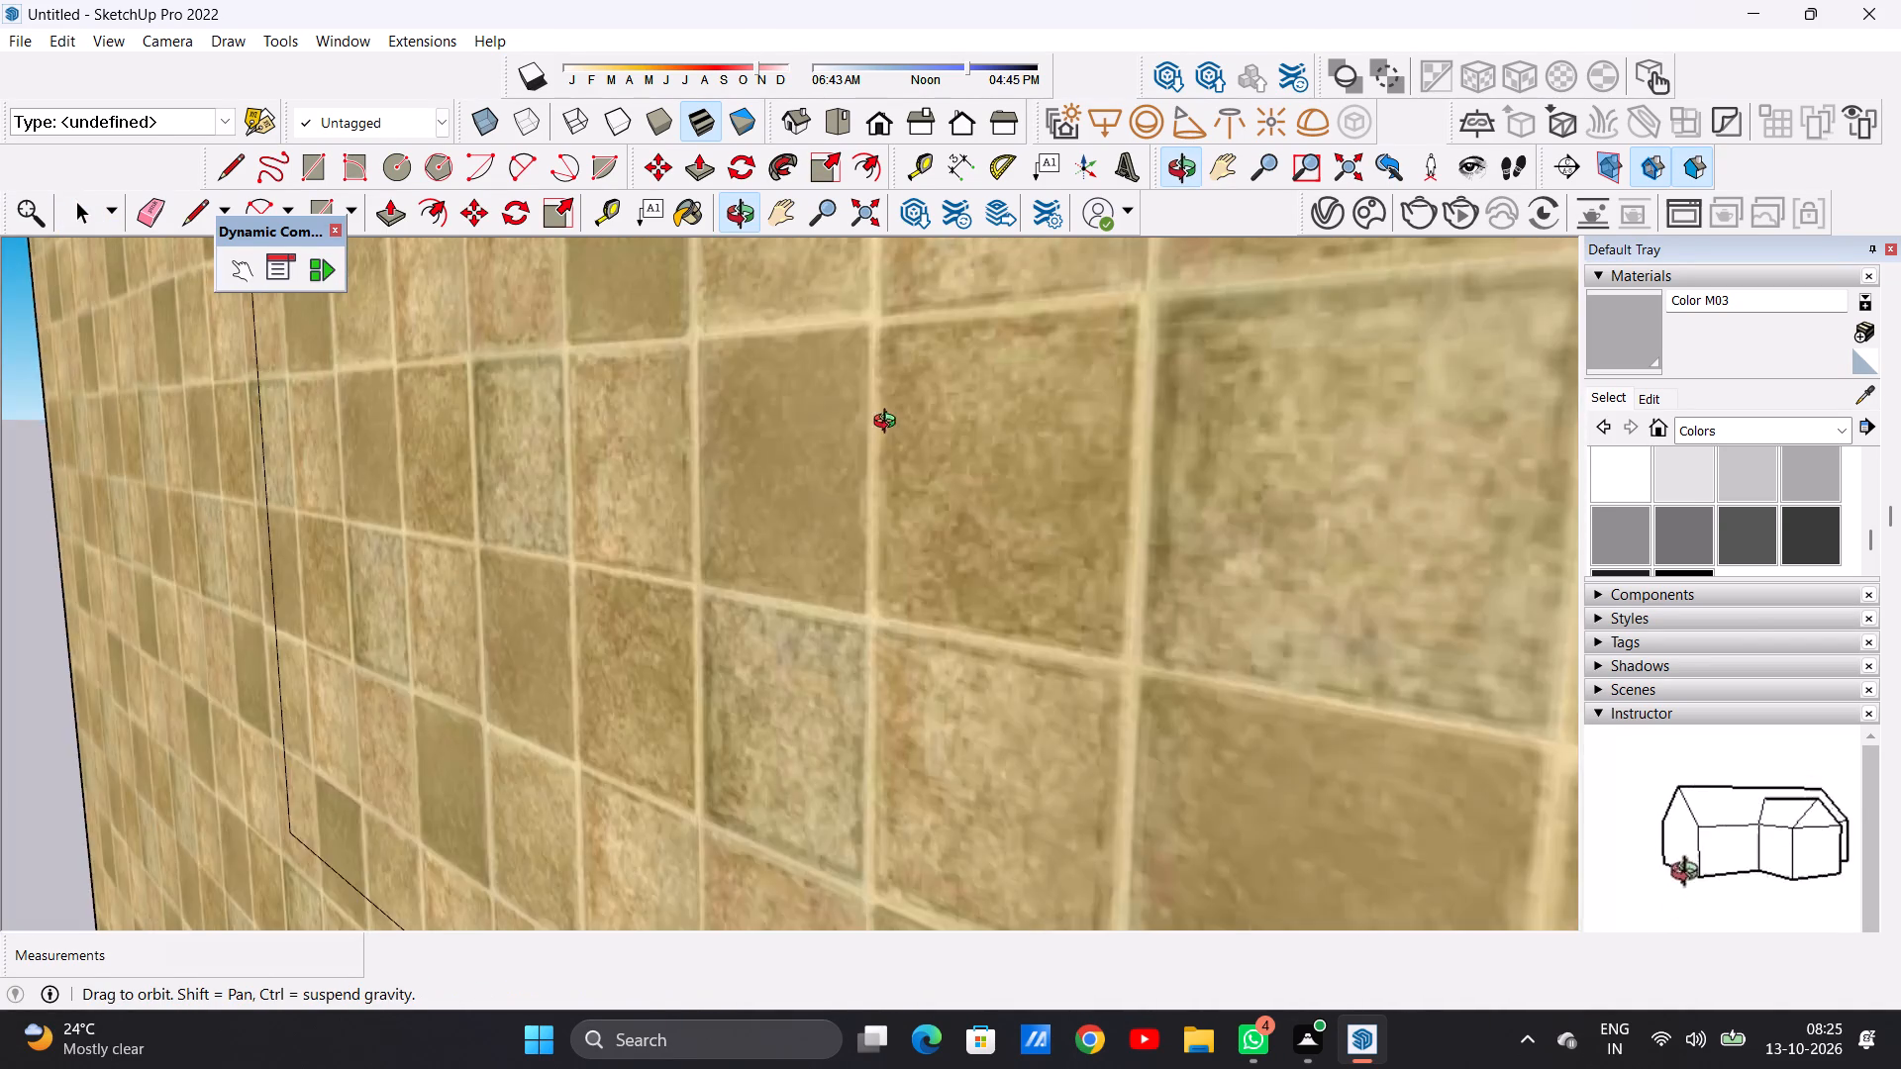
pyautogui.moveTo(889, 424); pyautogui.dragTo(753, 434, button='middle')
pyautogui.scroll(8, 129, 456)
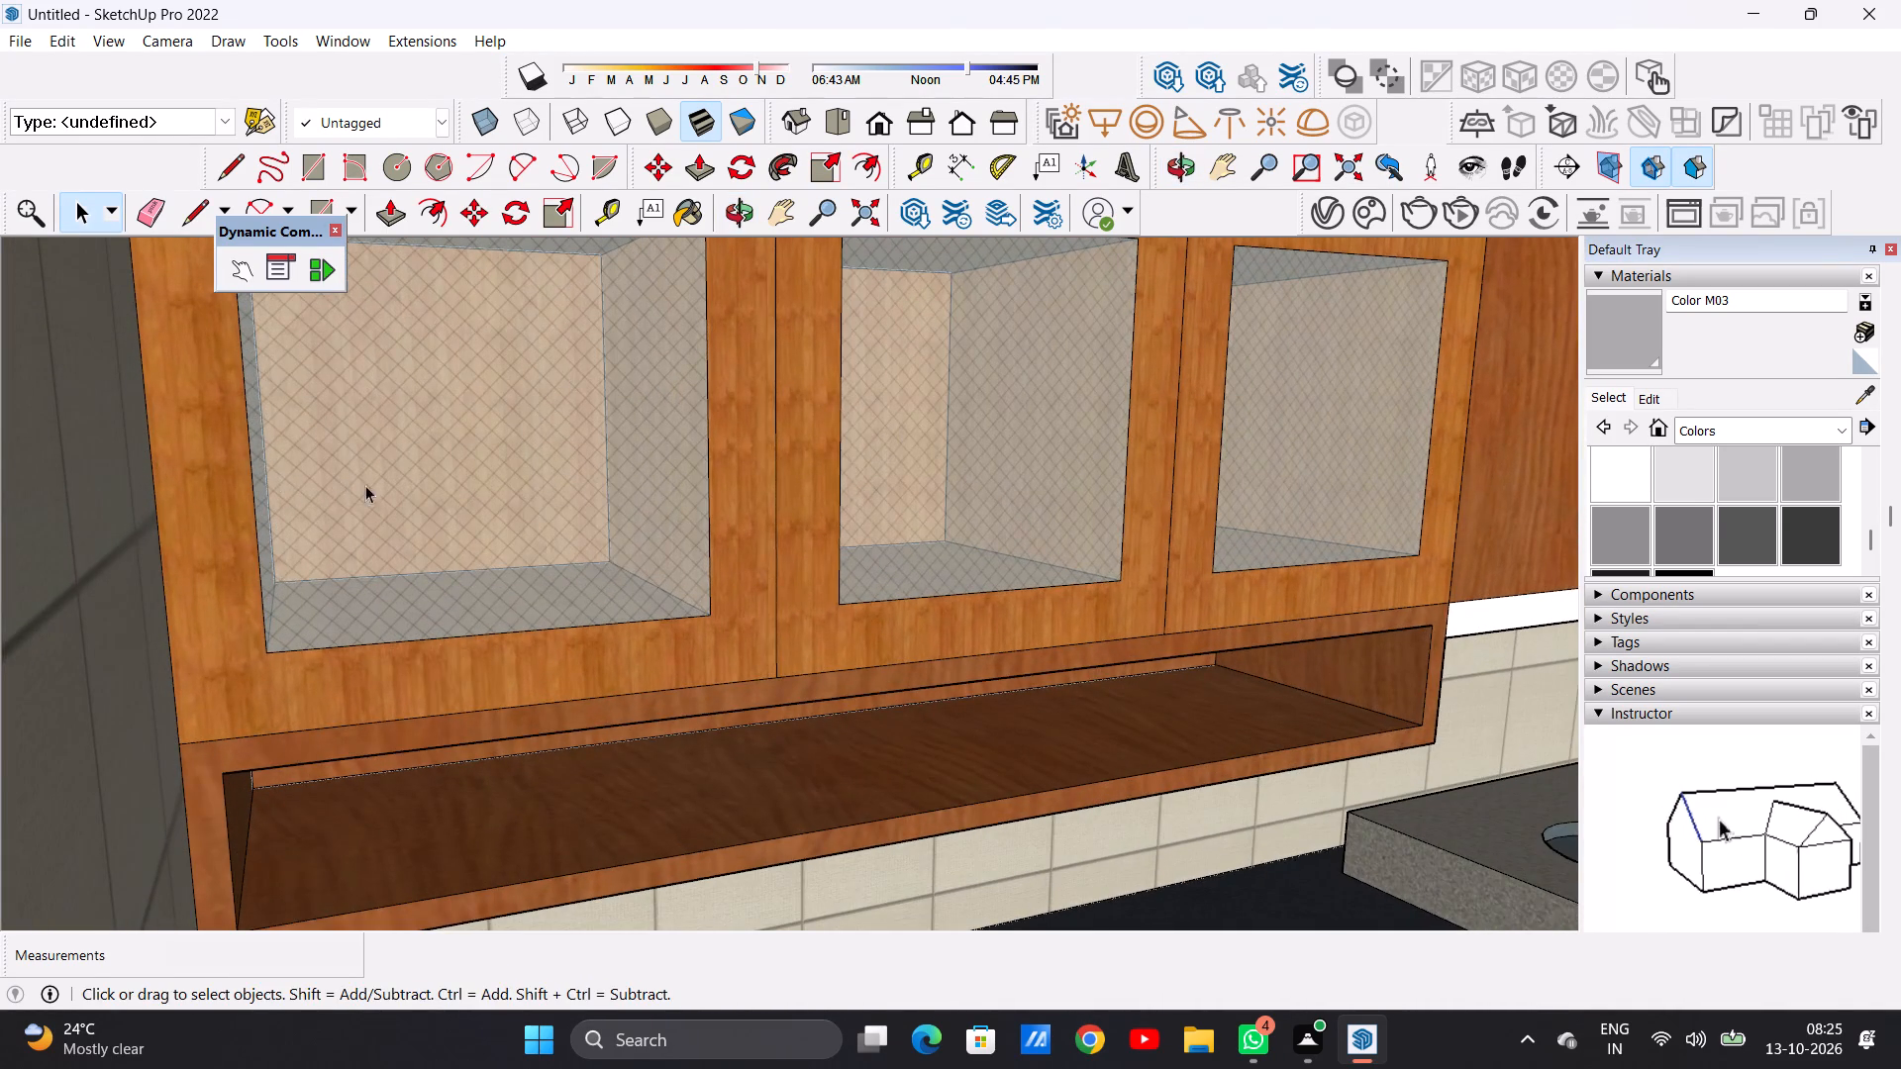
pyautogui.scroll(-12, 398, 524)
pyautogui.scroll(-8, 501, 480)
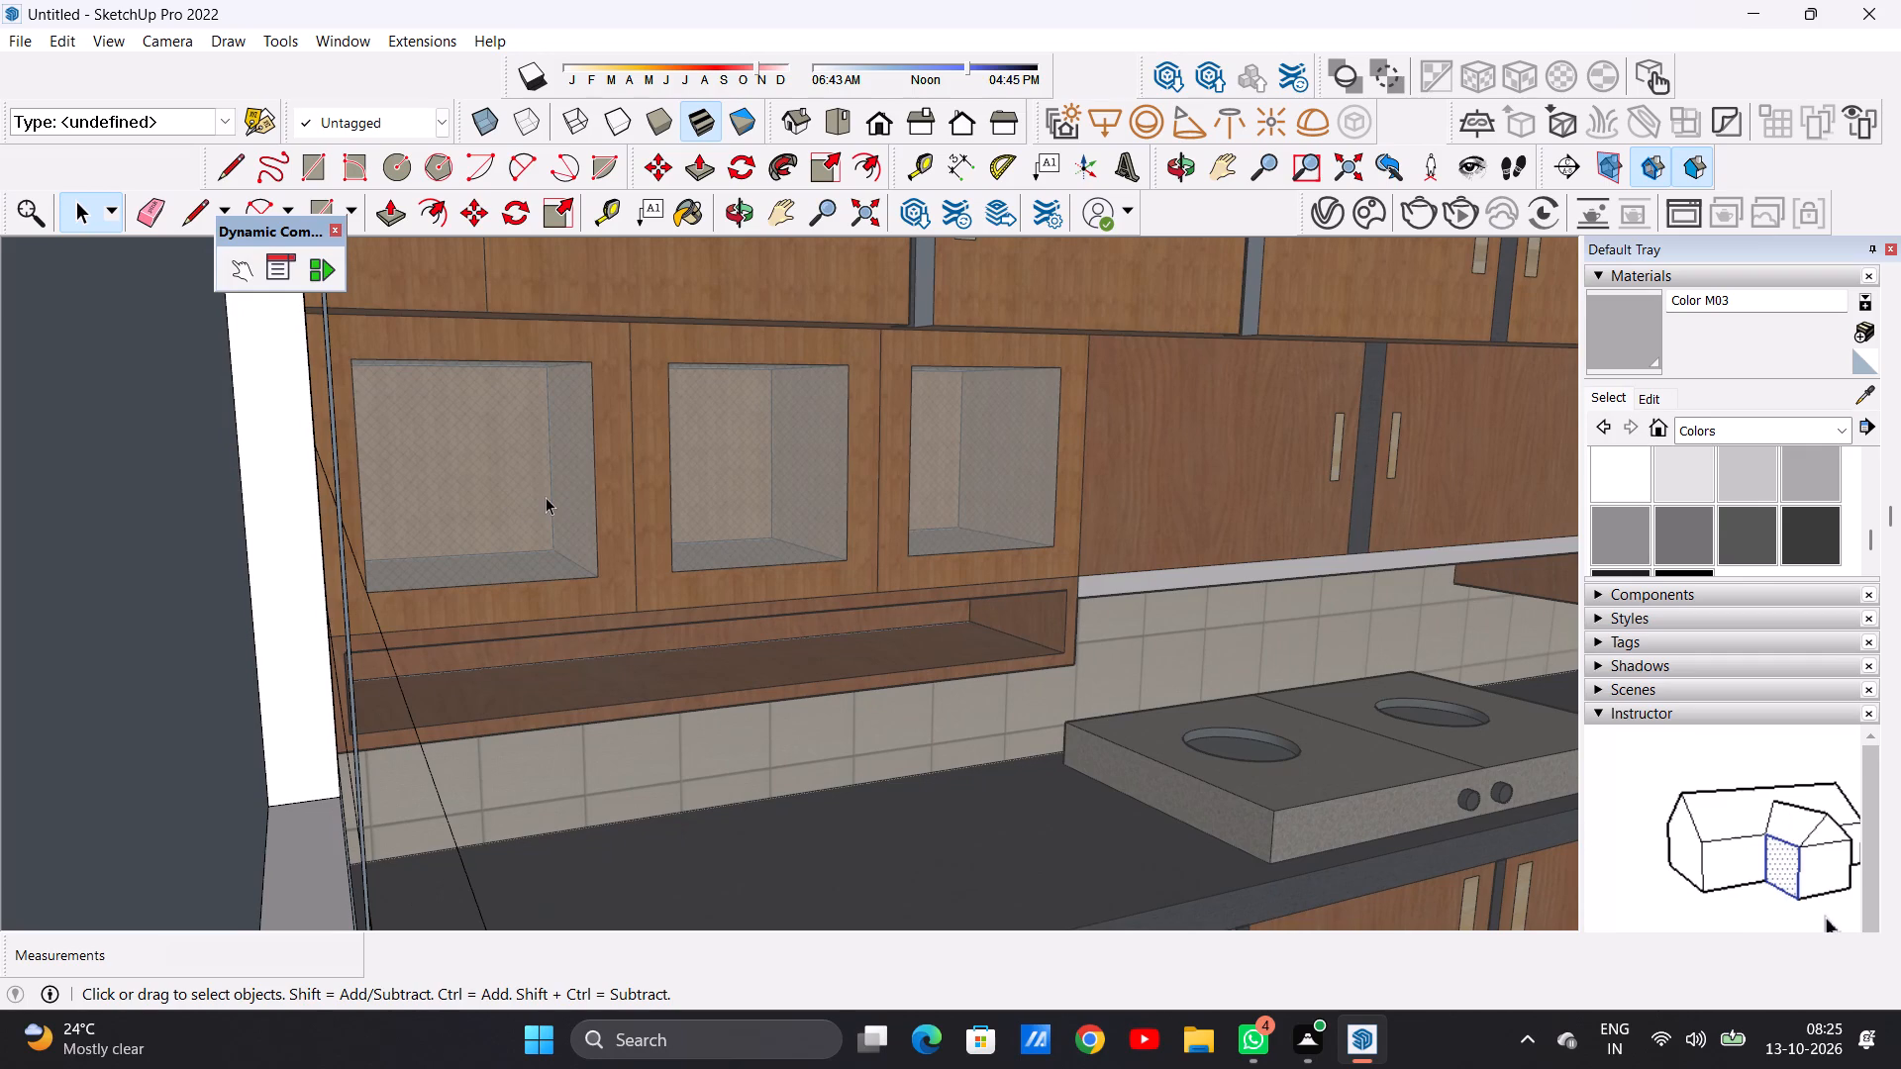
pyautogui.scroll(-10, 473, 516)
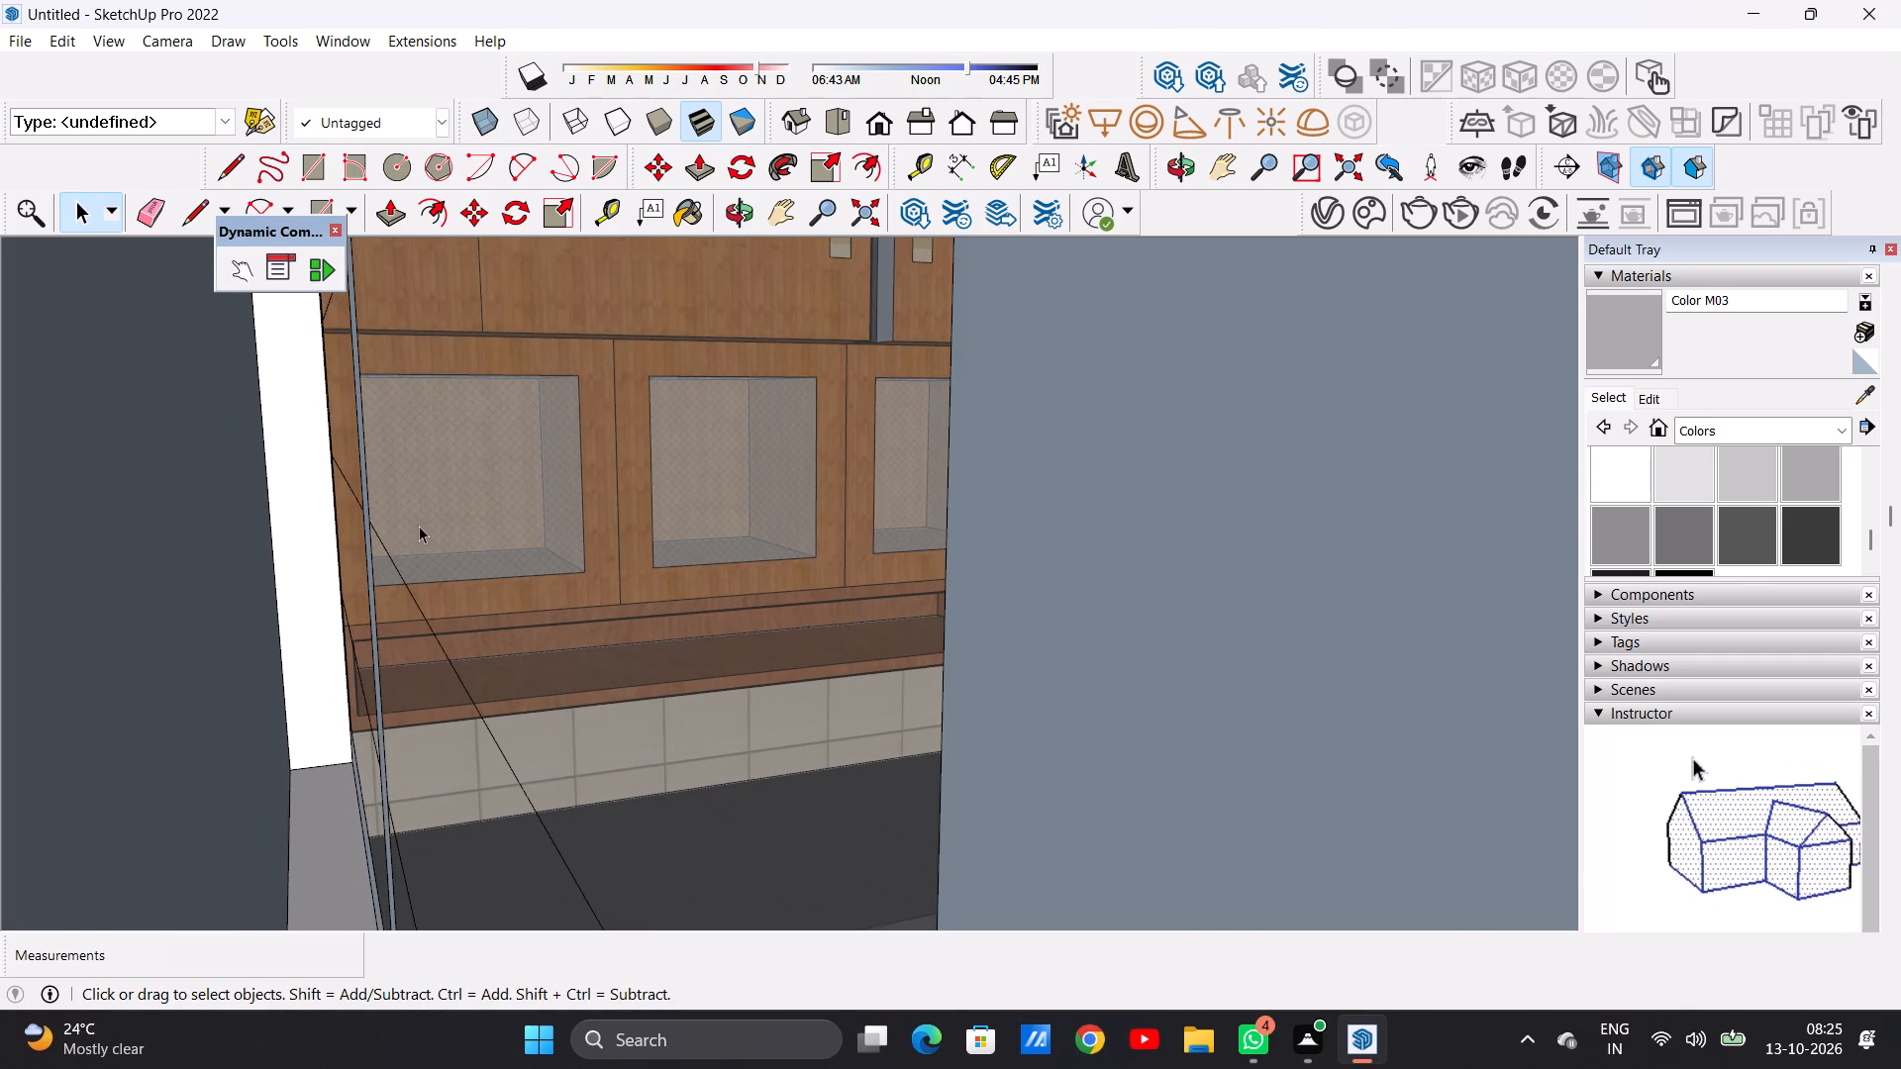
pyautogui.scroll(-10, 419, 533)
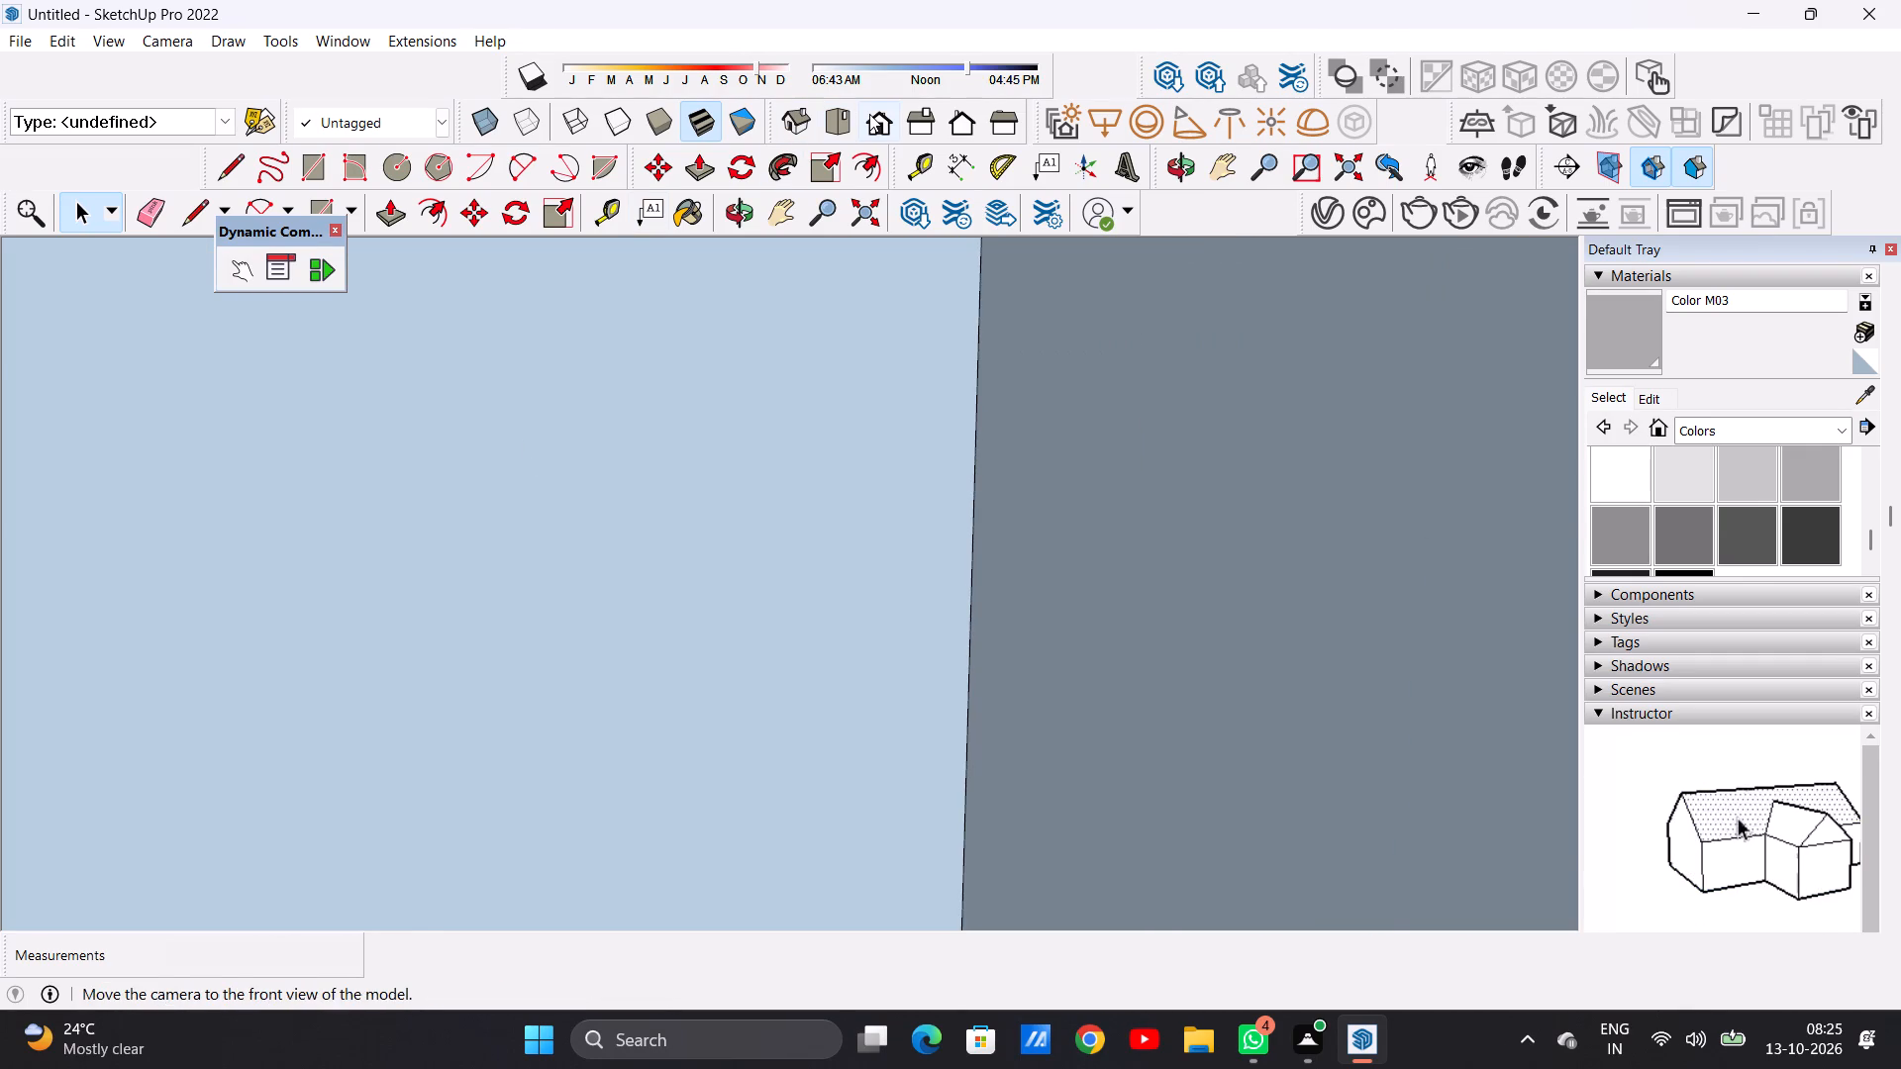
# Inspect the kitchen from the standard front view and from above, including the glass cabinet fronts and the sink side.
pyautogui.click(869, 114)
pyautogui.scroll(-11, 612, 591)
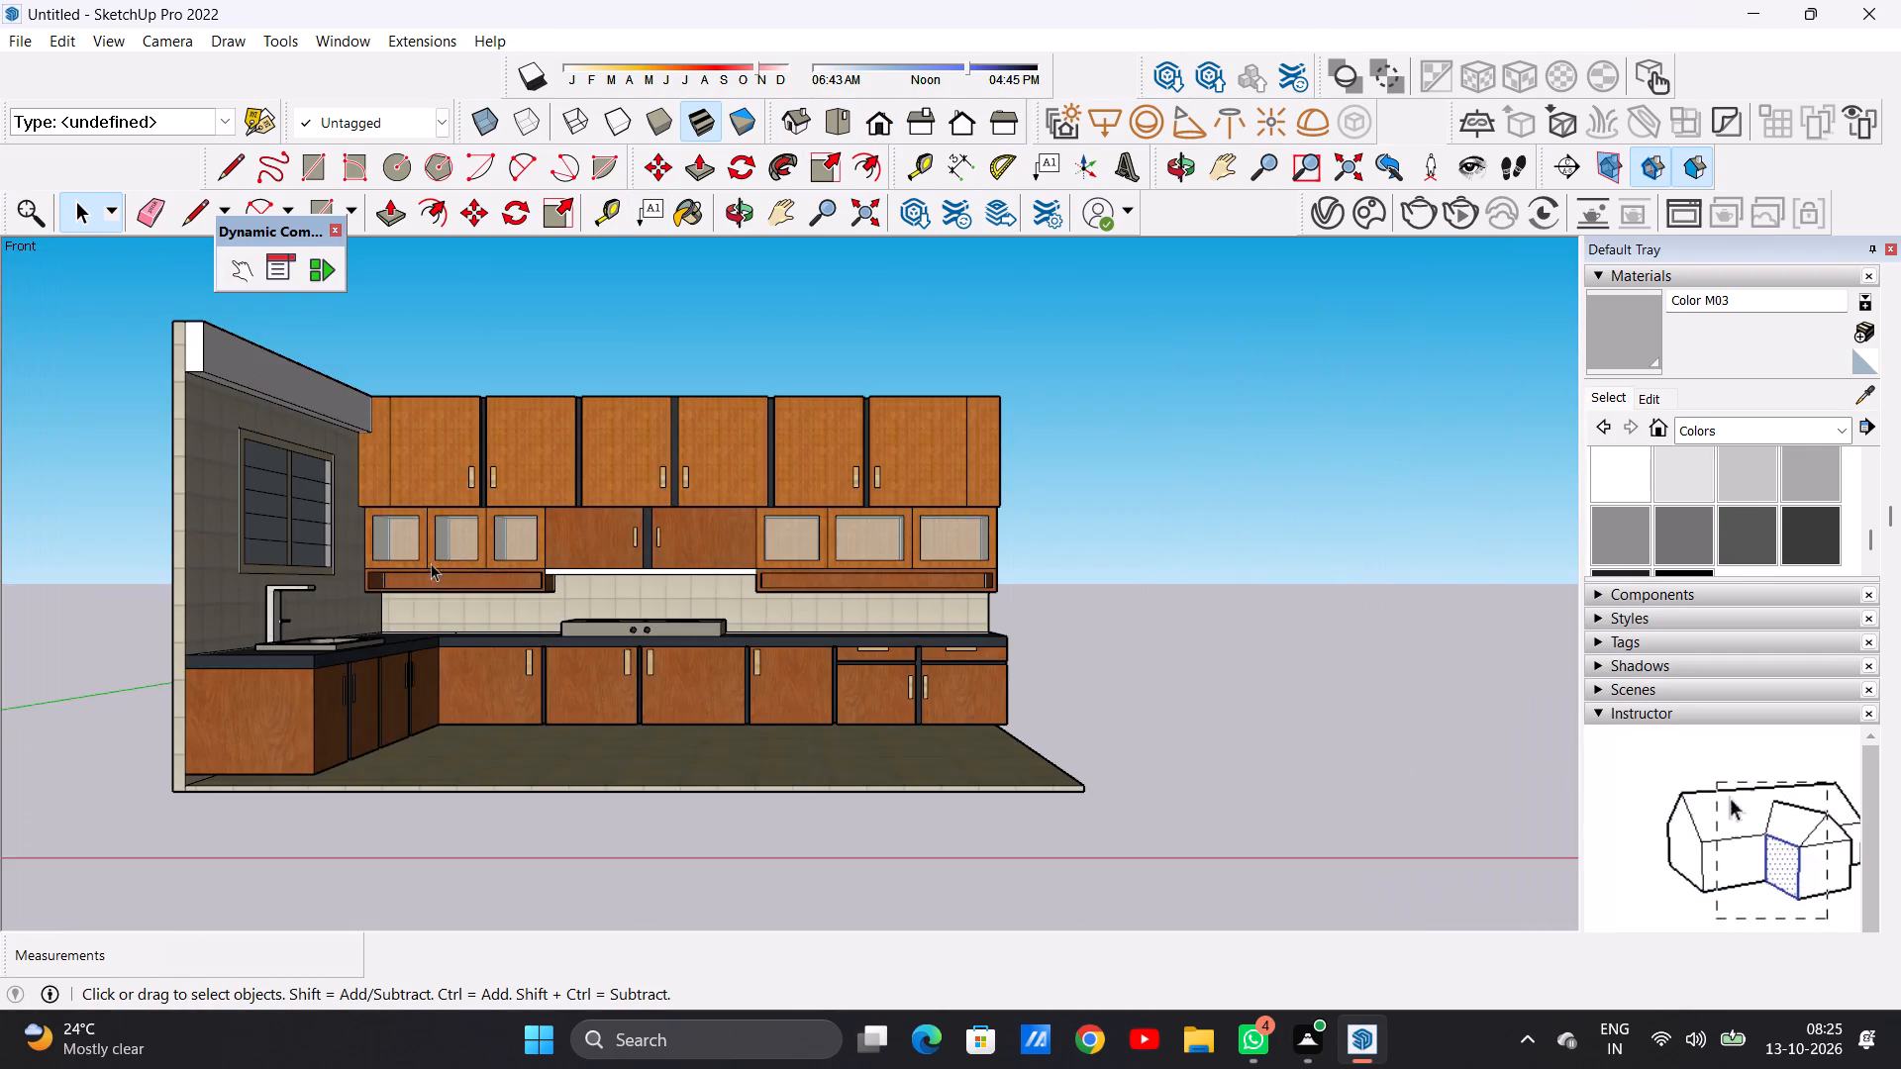
pyautogui.scroll(8, 420, 566)
pyautogui.scroll(18, 371, 514)
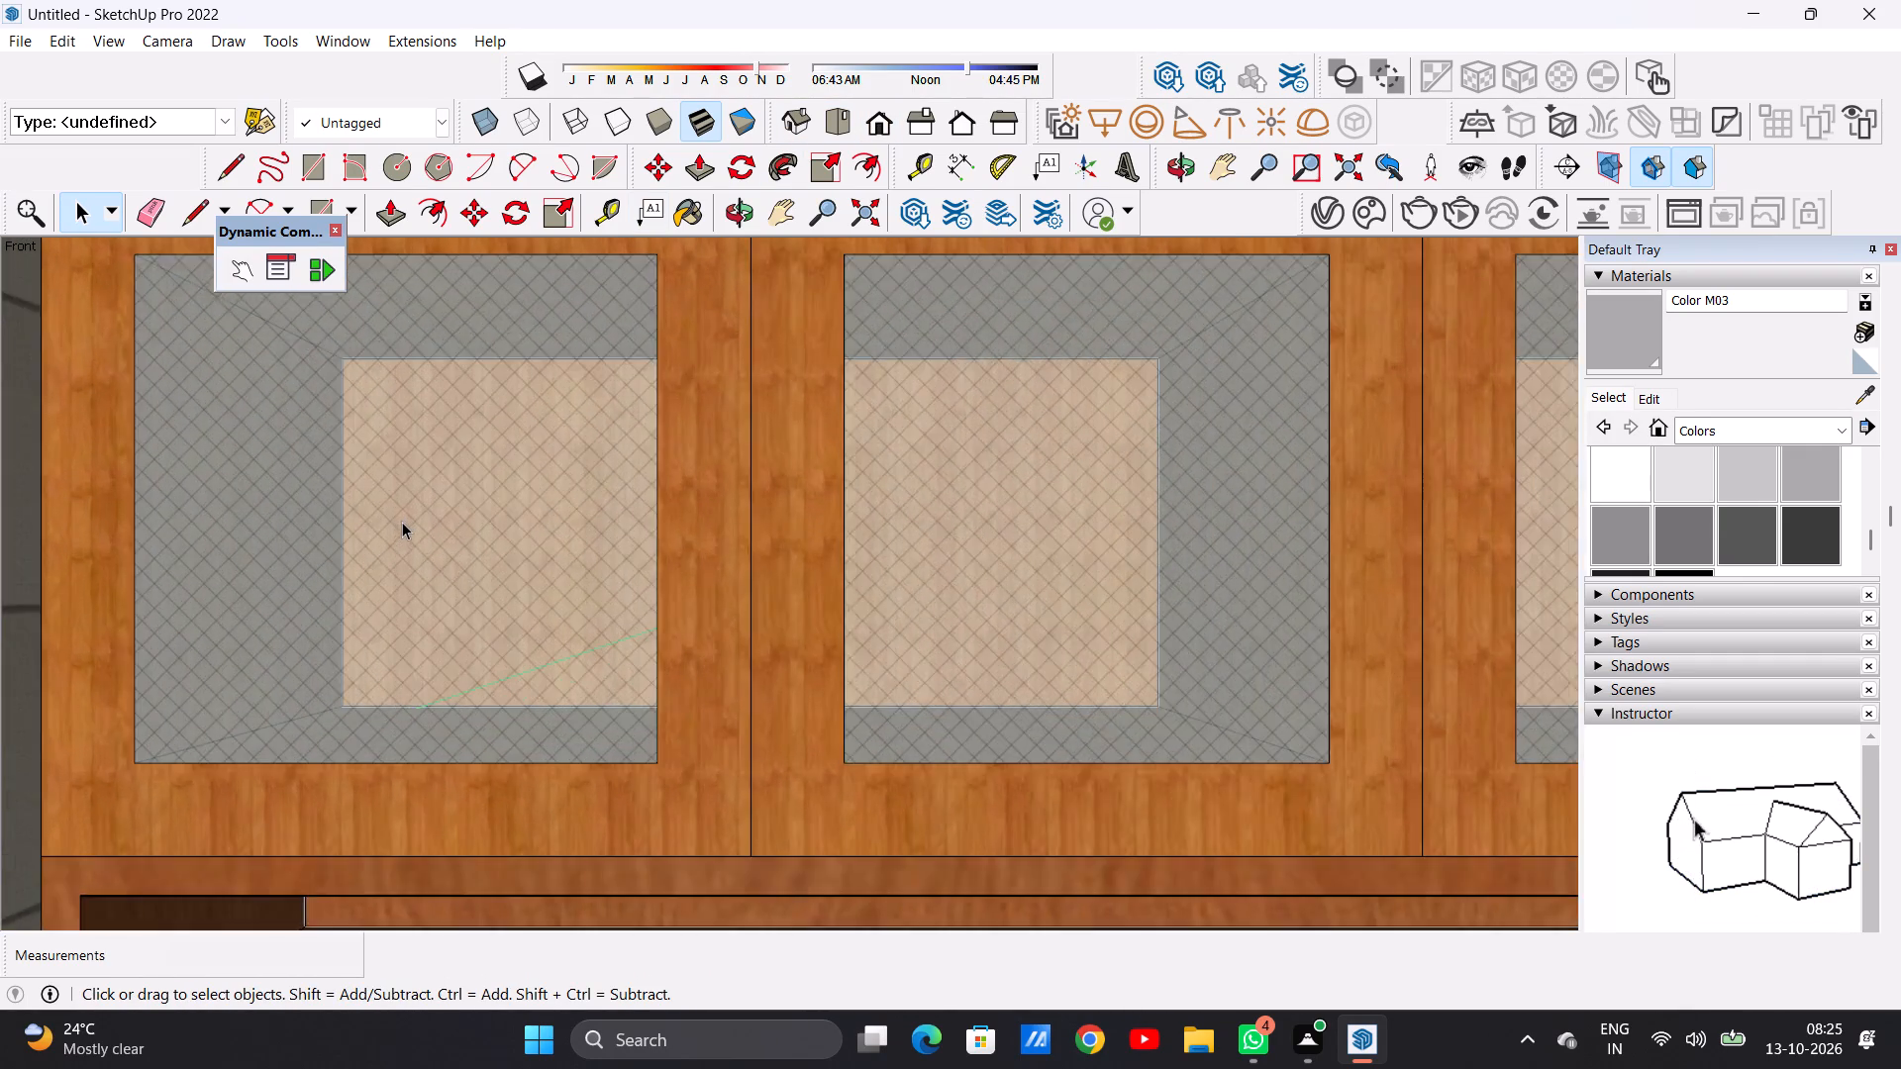
pyautogui.scroll(4, 402, 522)
pyautogui.scroll(-20, 412, 527)
pyautogui.scroll(-8, 412, 527)
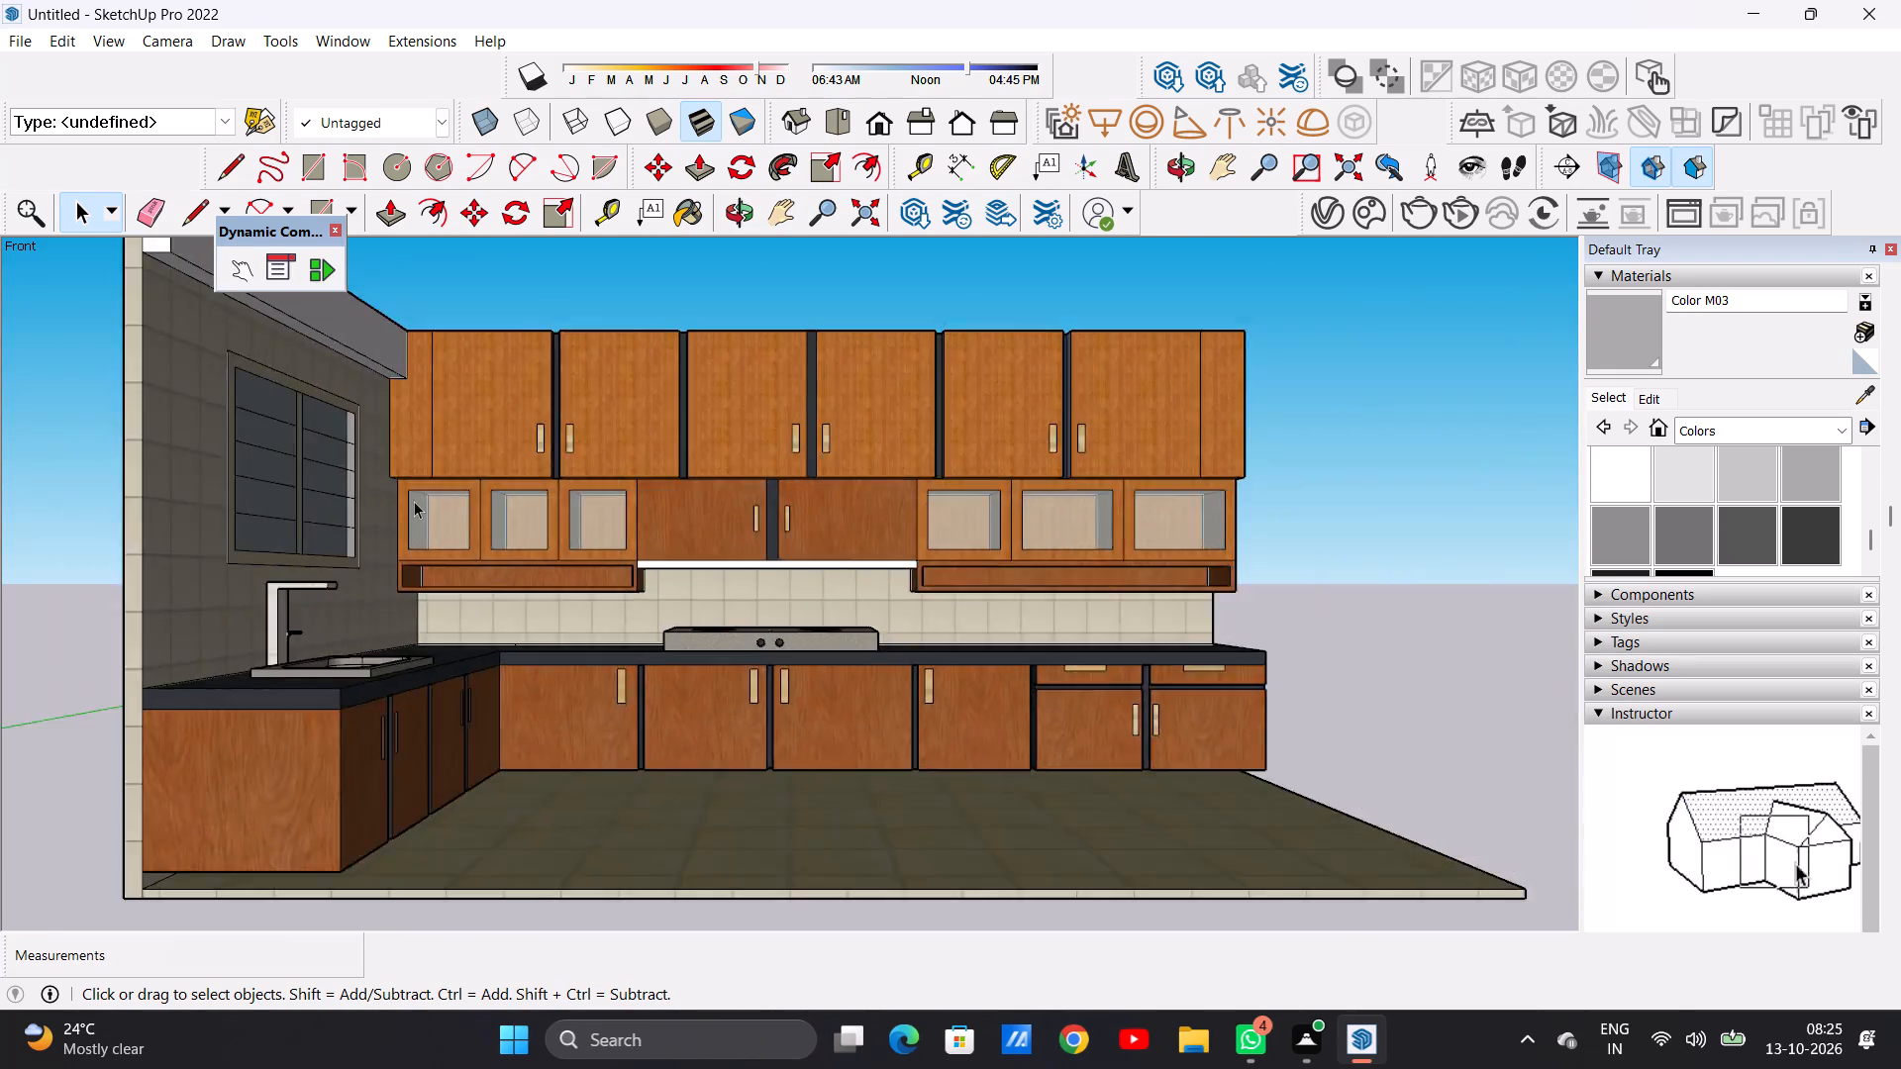
pyautogui.scroll(-9, 414, 501)
pyautogui.moveTo(522, 552); pyautogui.dragTo(502, 720, button='middle')
pyautogui.scroll(7, 431, 604)
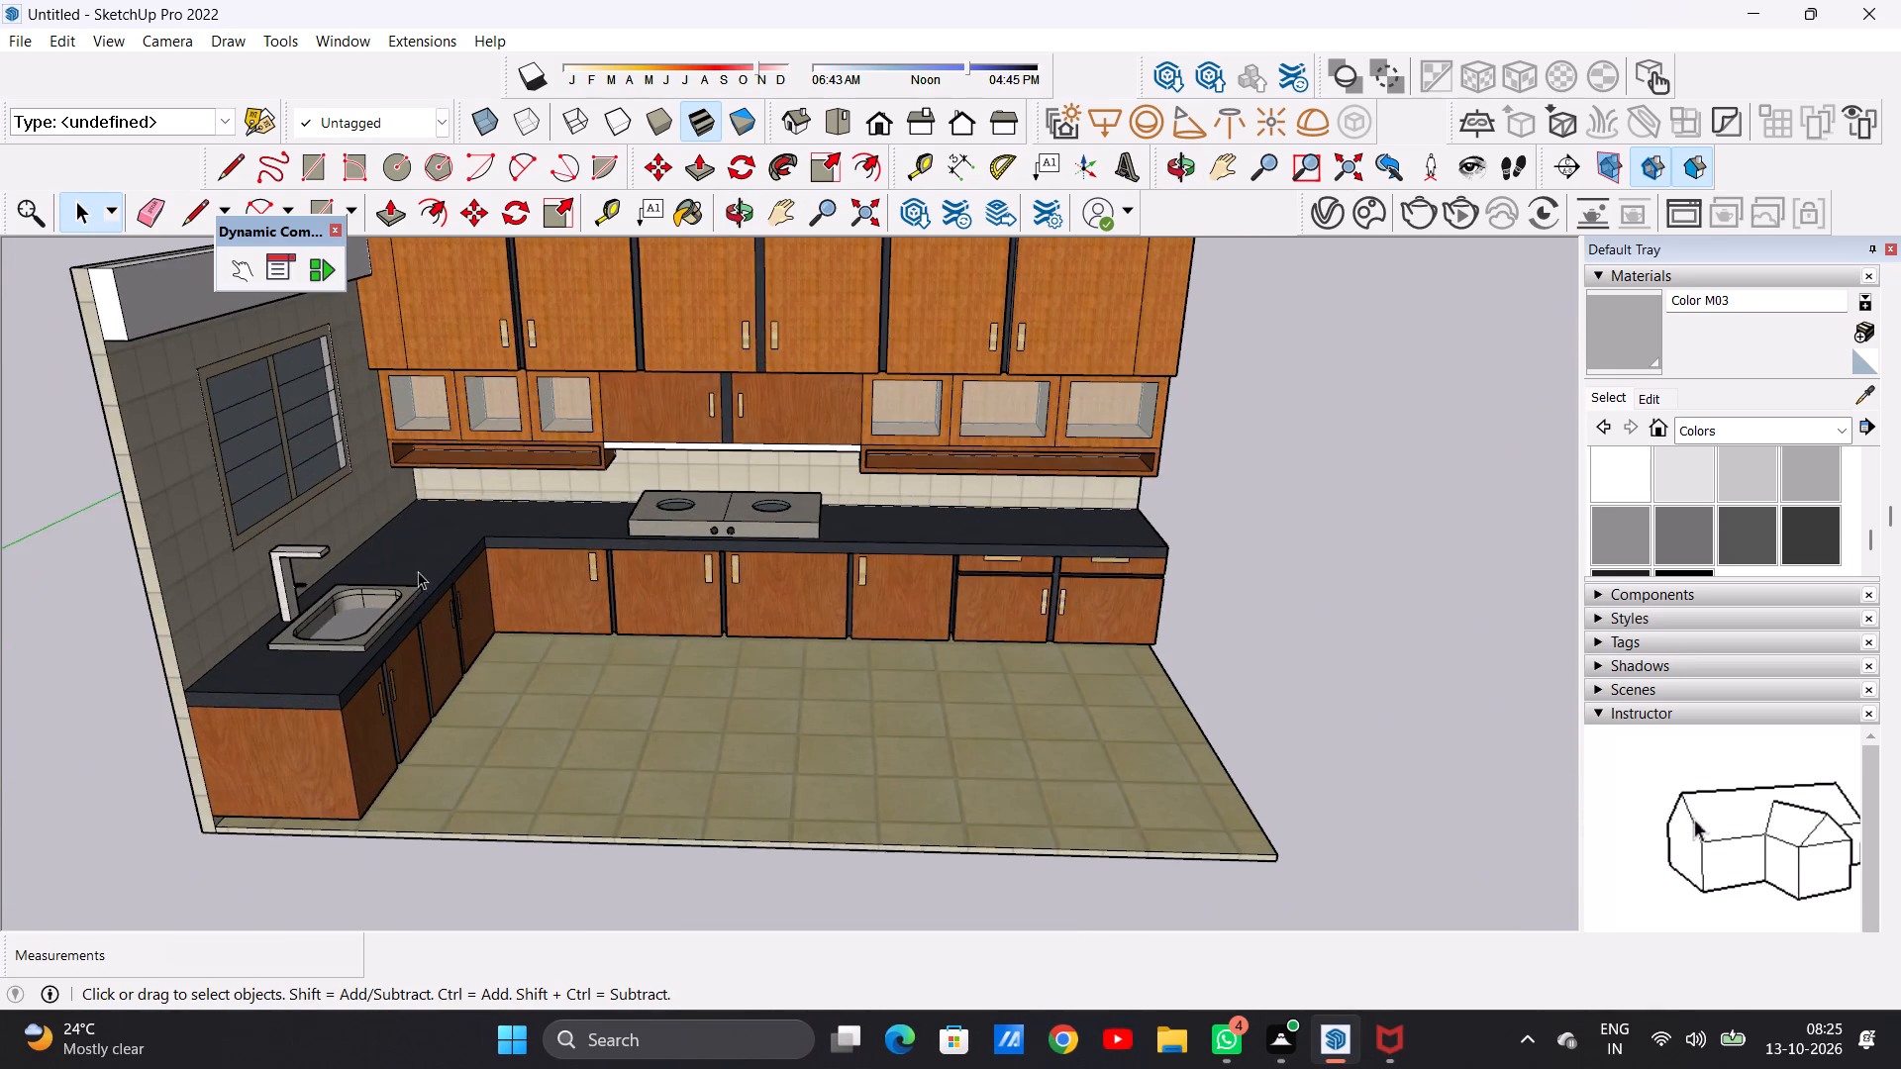
pyautogui.moveTo(620, 618); pyautogui.dragTo(423, 627, button='middle')
pyautogui.moveTo(491, 634); pyautogui.dragTo(673, 656, button='middle')
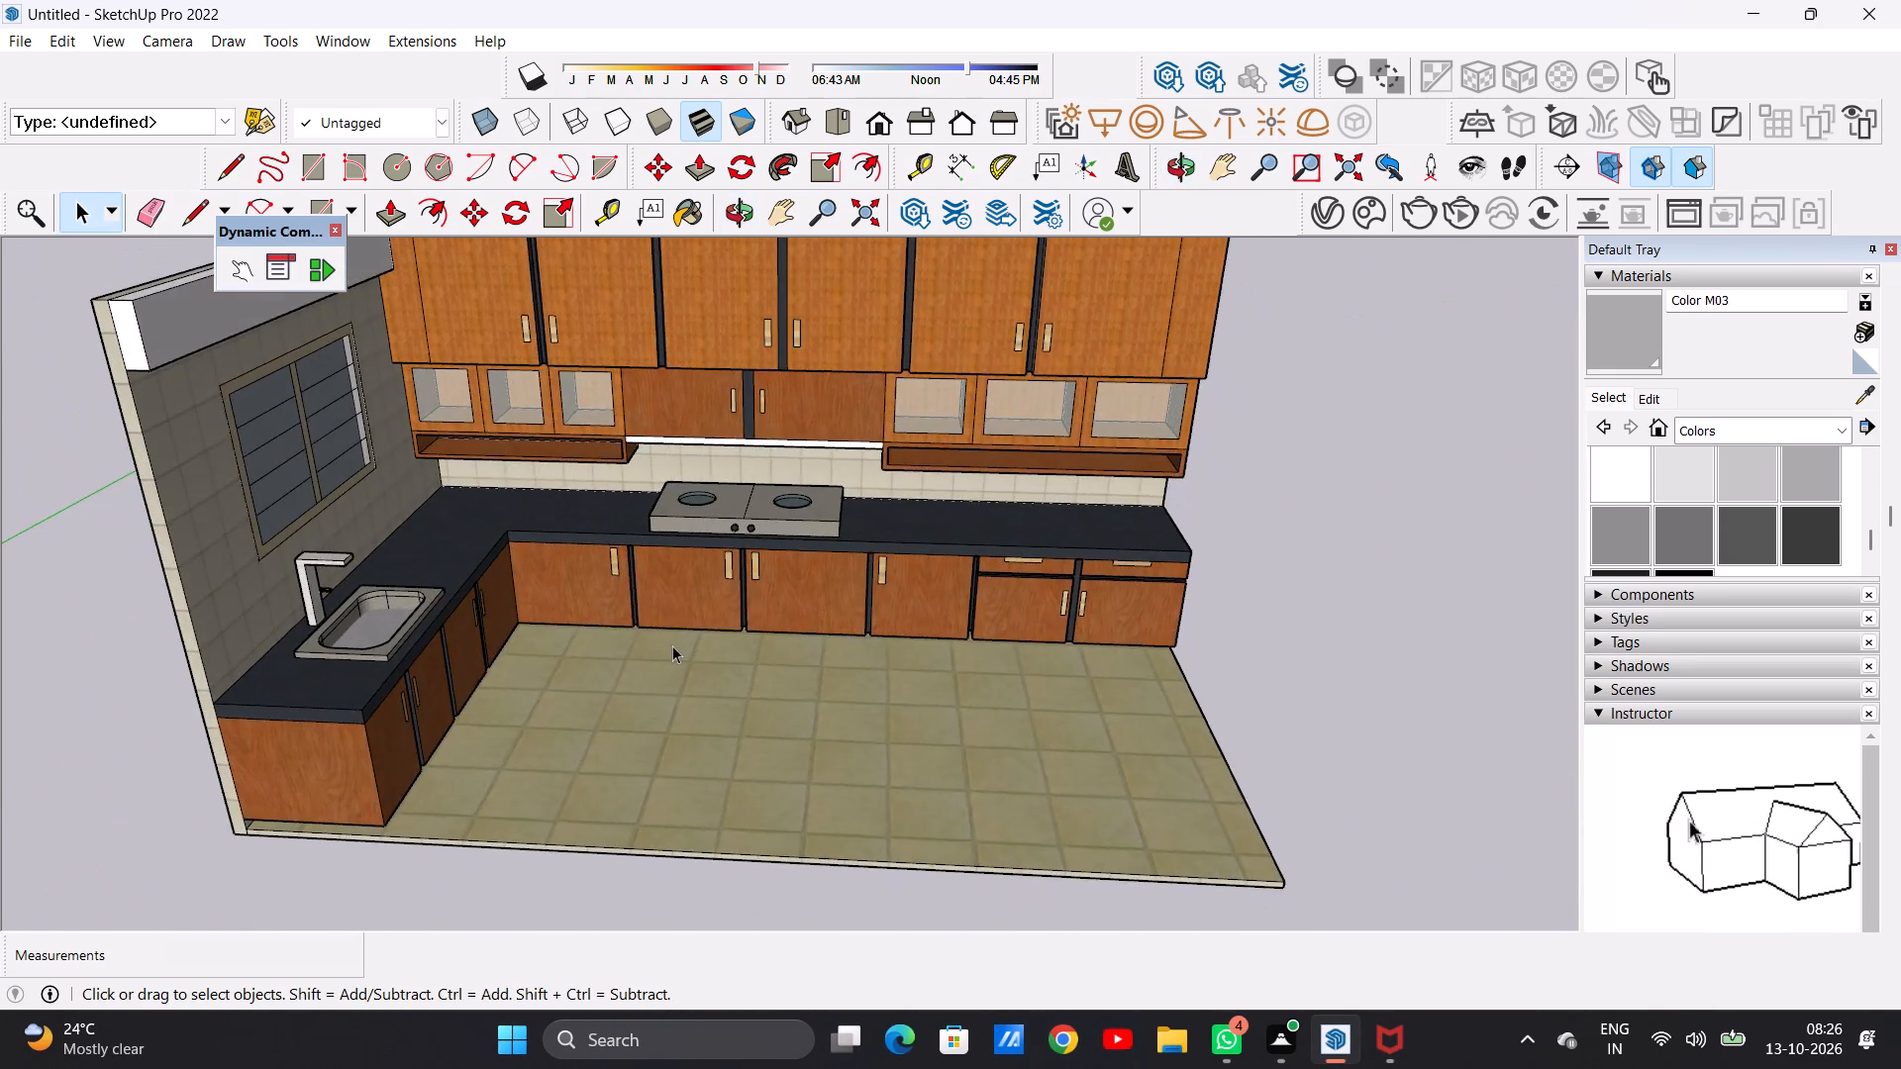
pyautogui.scroll(-11, 673, 661)
pyautogui.scroll(2, 896, 629)
pyautogui.scroll(-1, 896, 629)
pyautogui.scroll(3, 896, 629)
# Move the handle of the drawer nearer the cooktop sideways along the countertop edge to centre it on the drawer front.
pyautogui.scroll(11, 838, 629)
pyautogui.scroll(-1, 800, 652)
pyautogui.scroll(3, 800, 652)
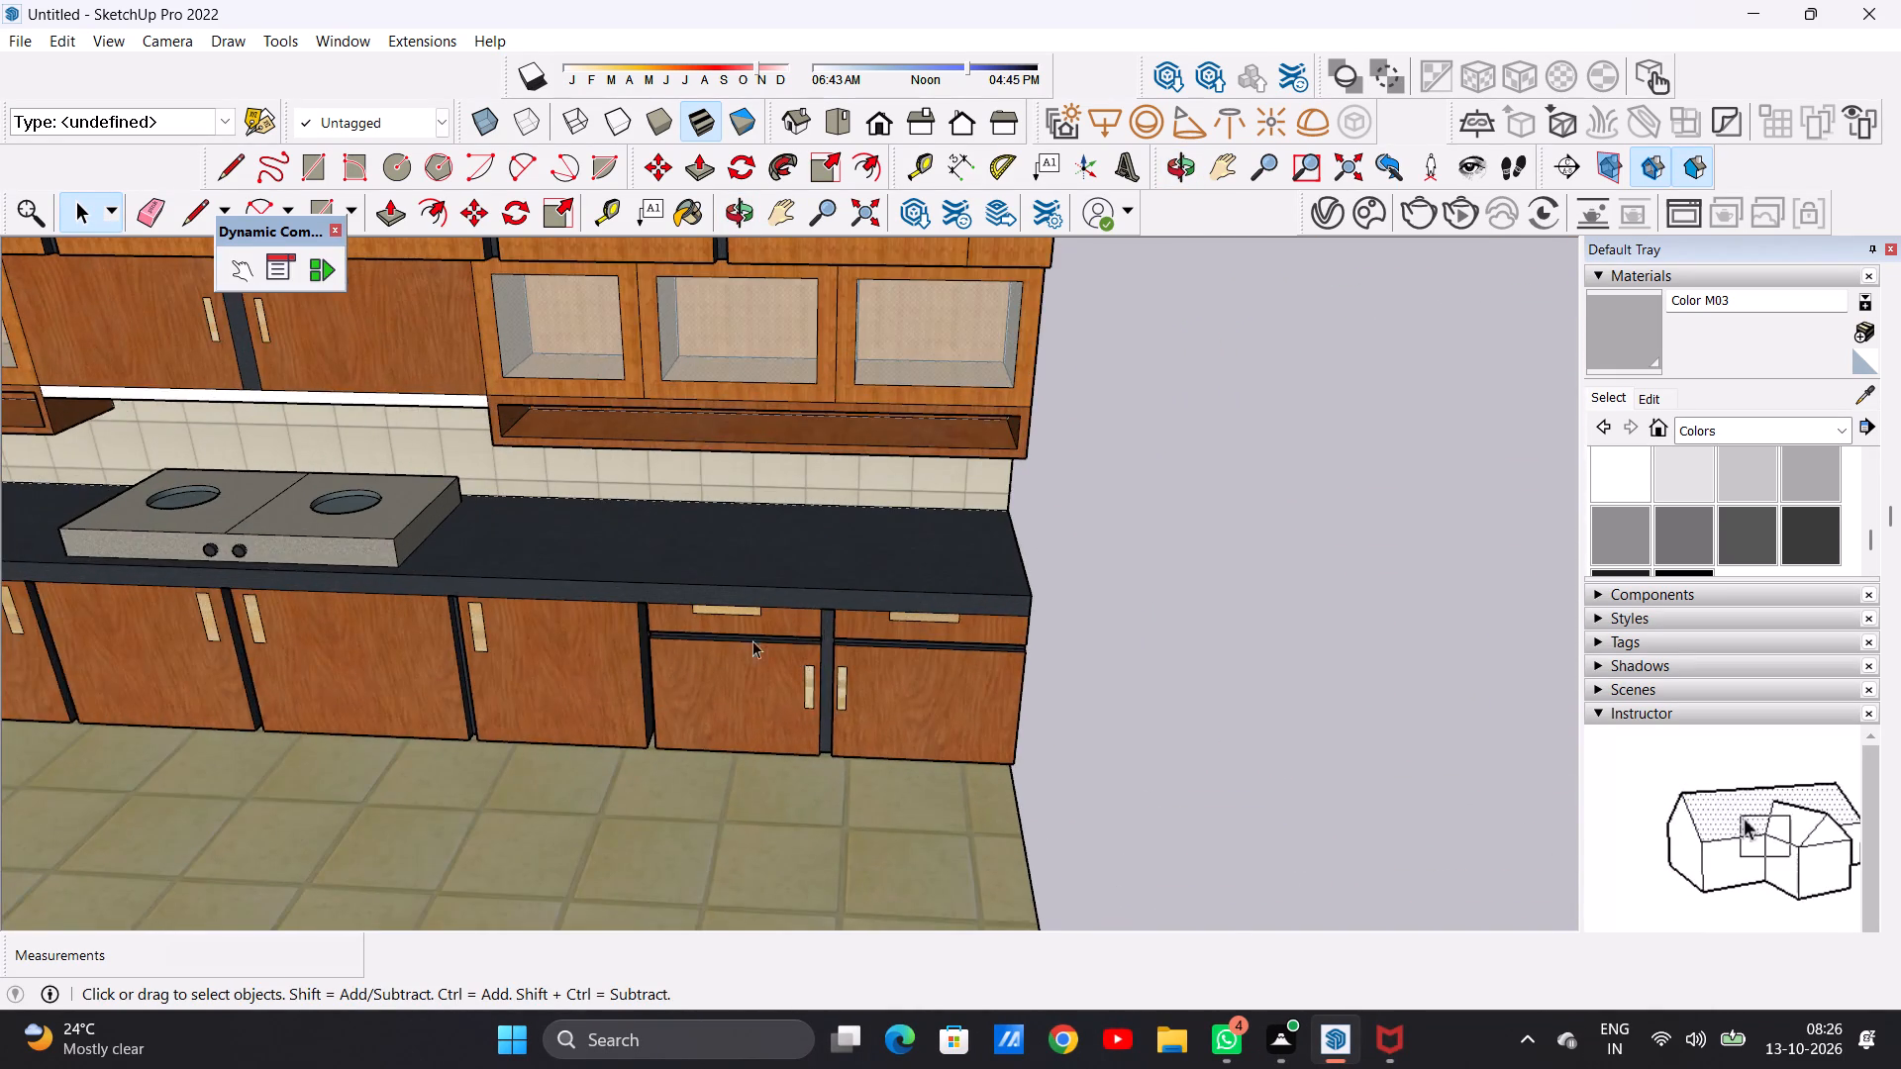
pyautogui.scroll(6, 746, 625)
pyautogui.moveTo(734, 630); pyautogui.dragTo(750, 558, button='middle')
pyautogui.scroll(13, 767, 577)
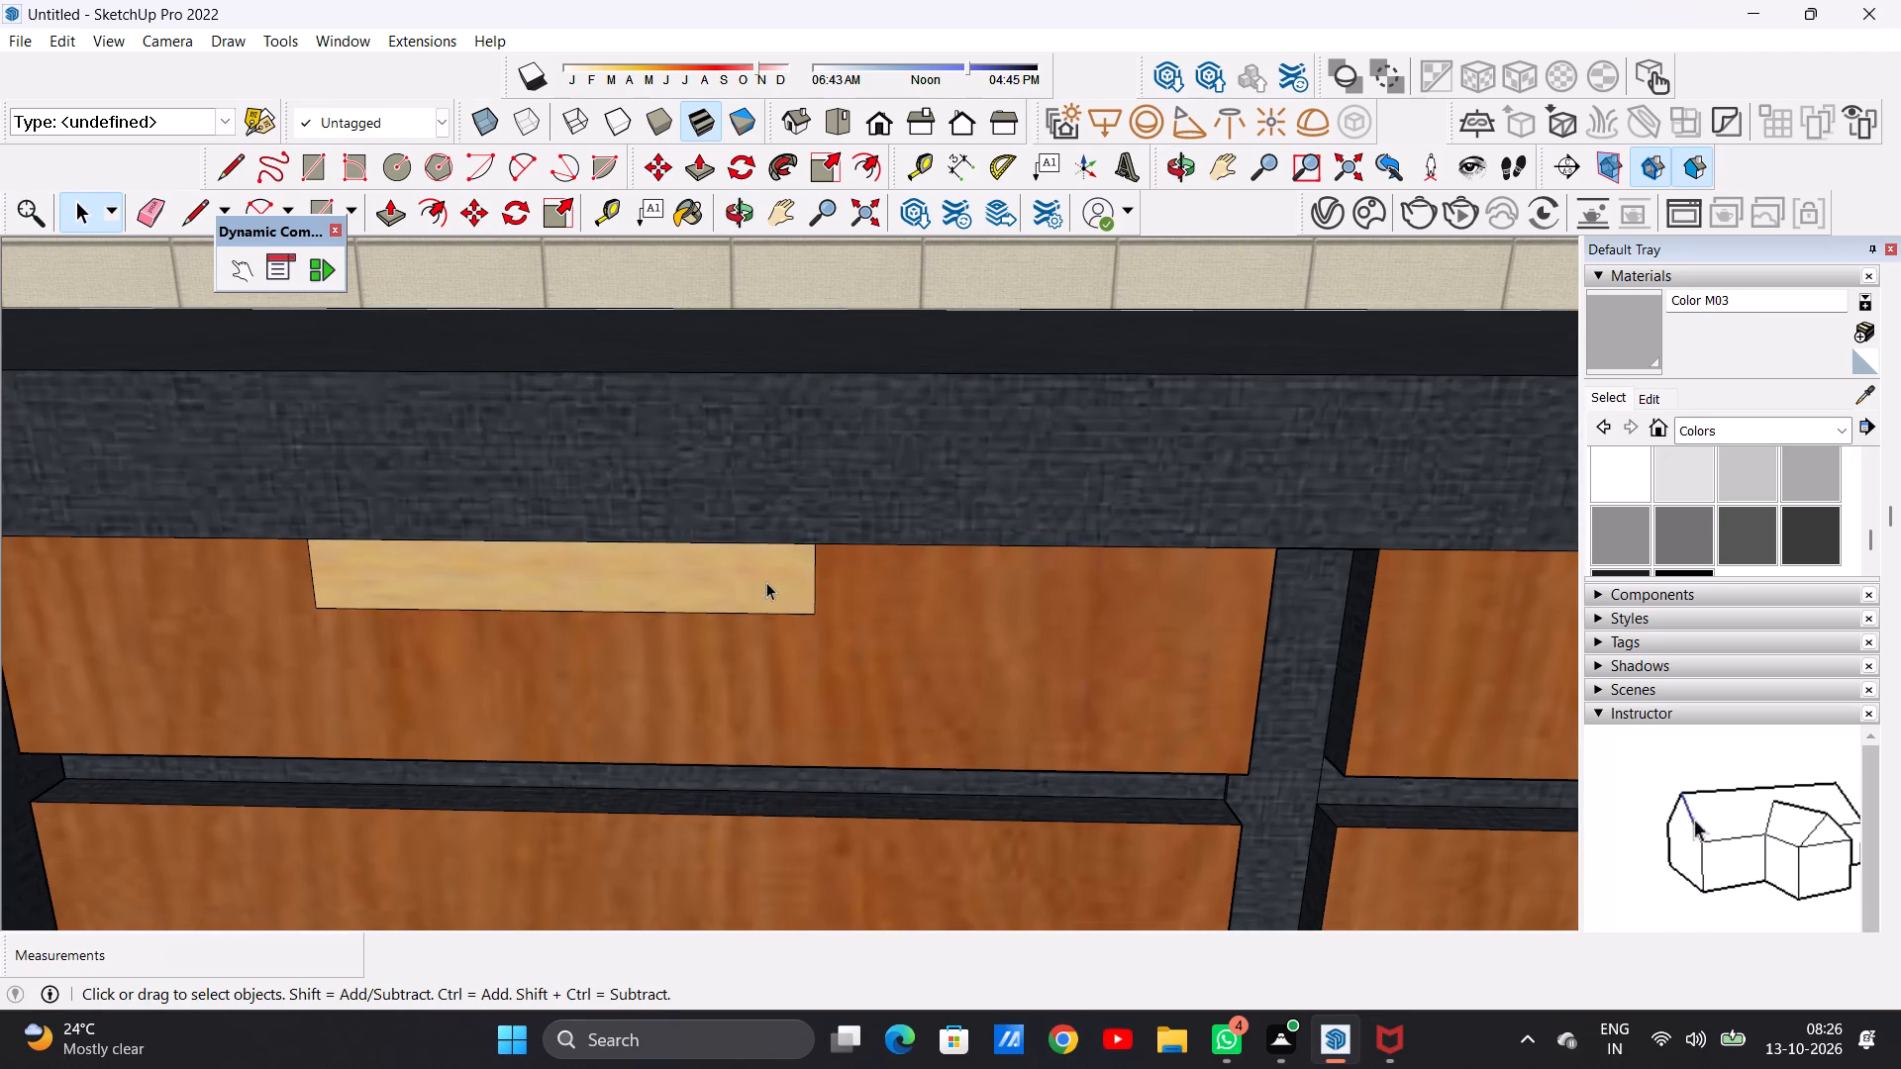
pyautogui.doubleClick(766, 582)
pyautogui.press('m')
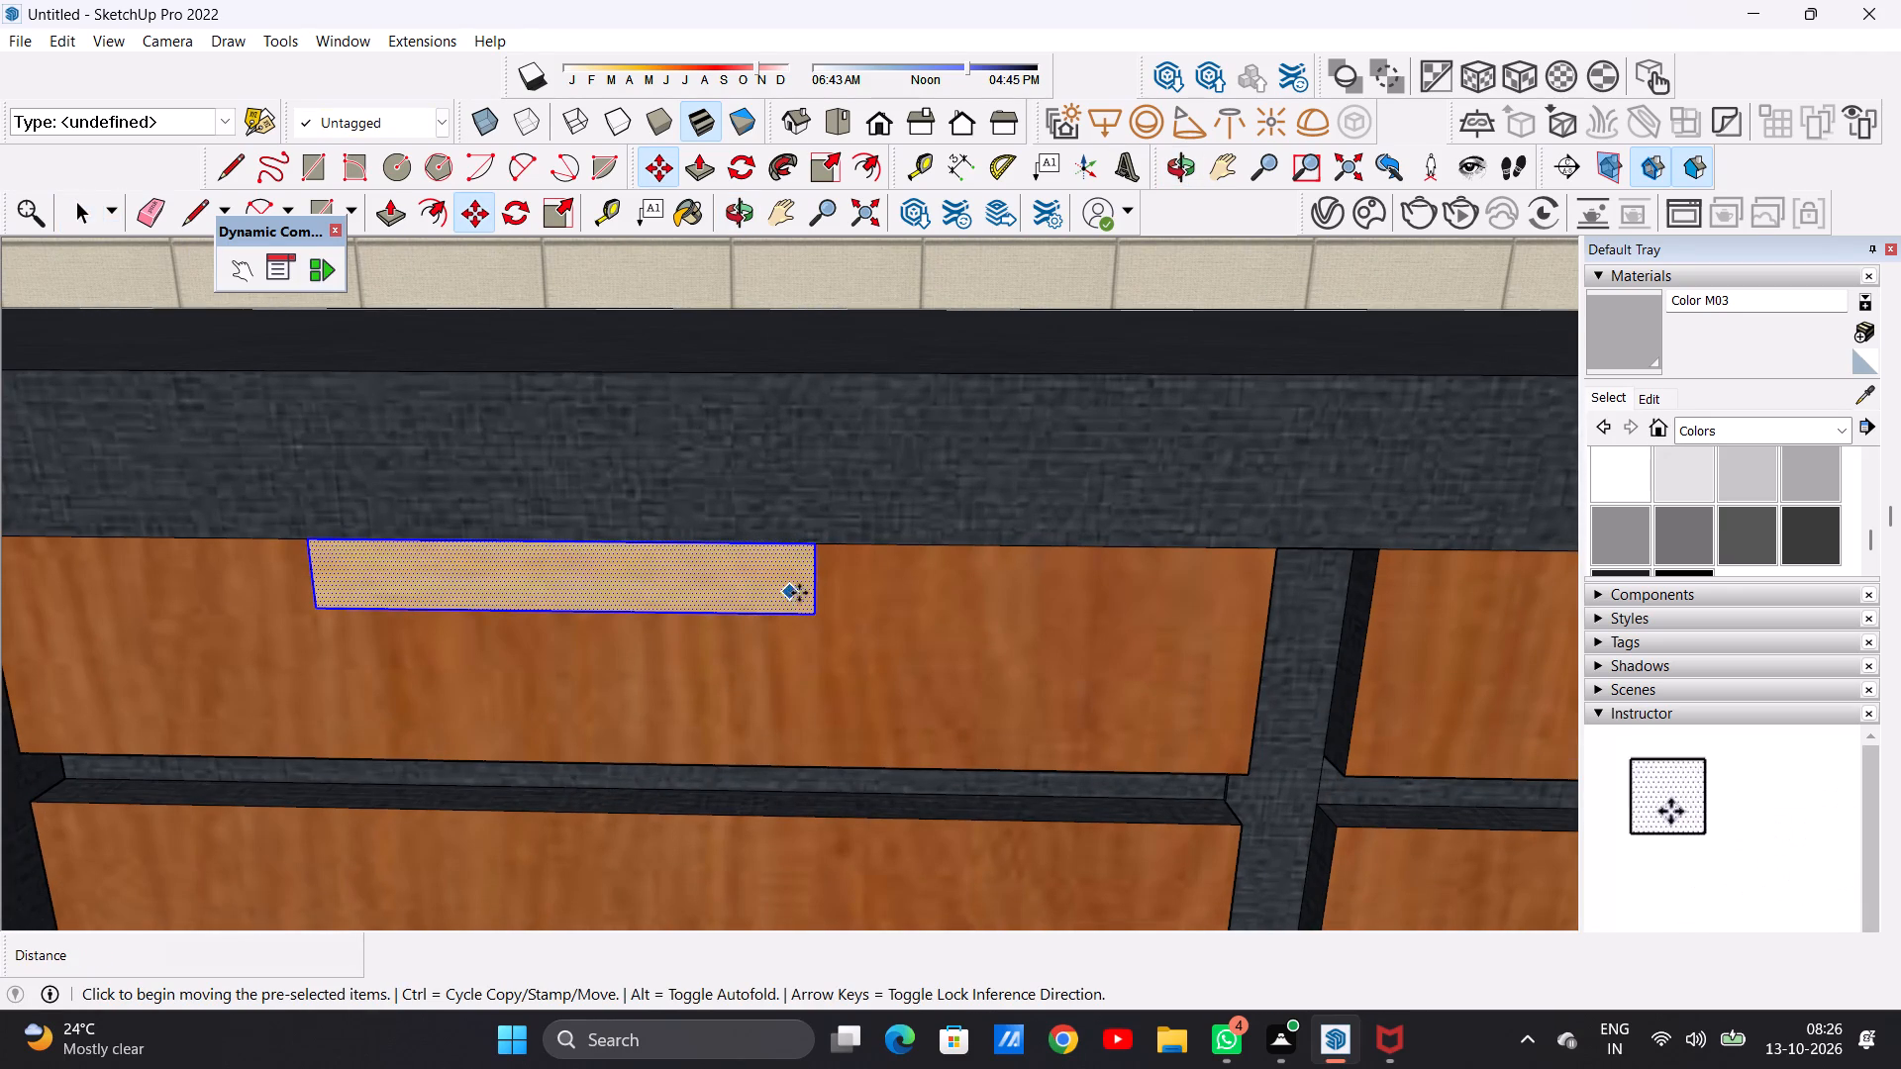
pyautogui.click(809, 610)
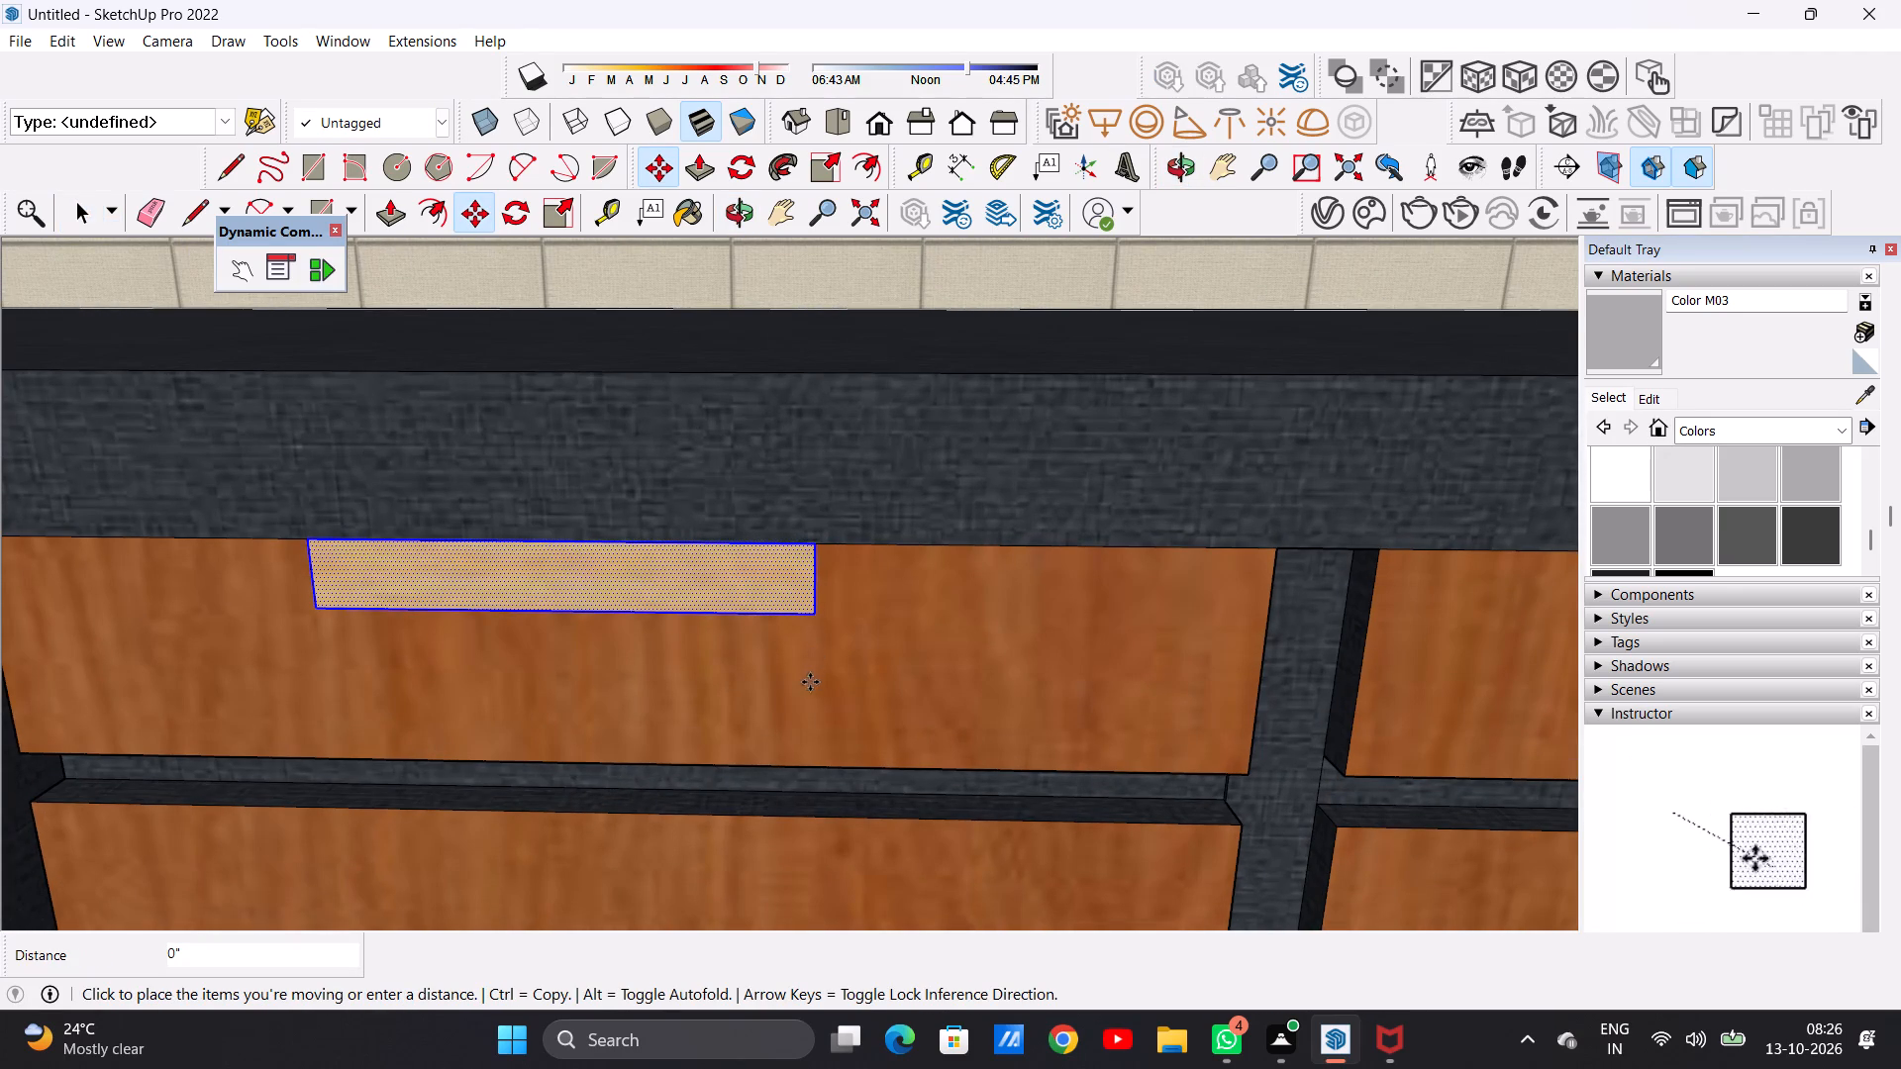
pyautogui.click(819, 610)
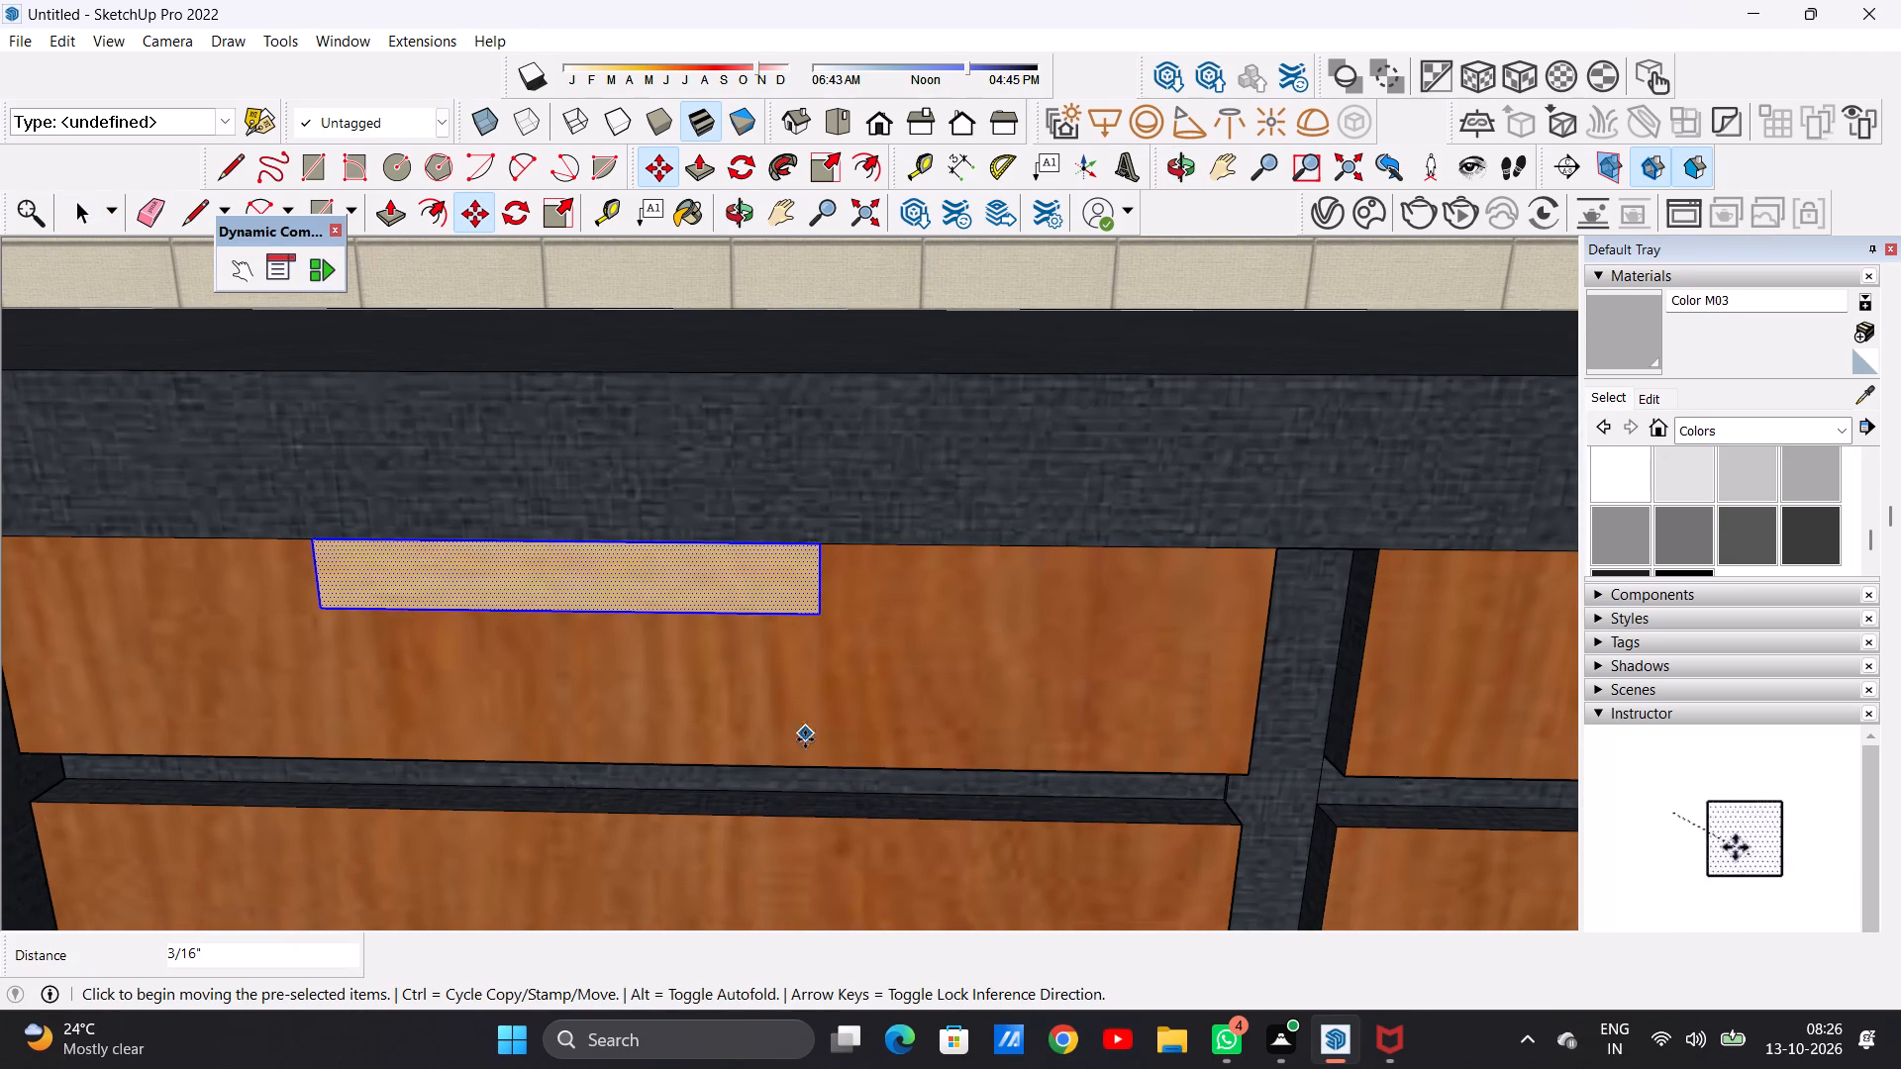
pyautogui.click(809, 676)
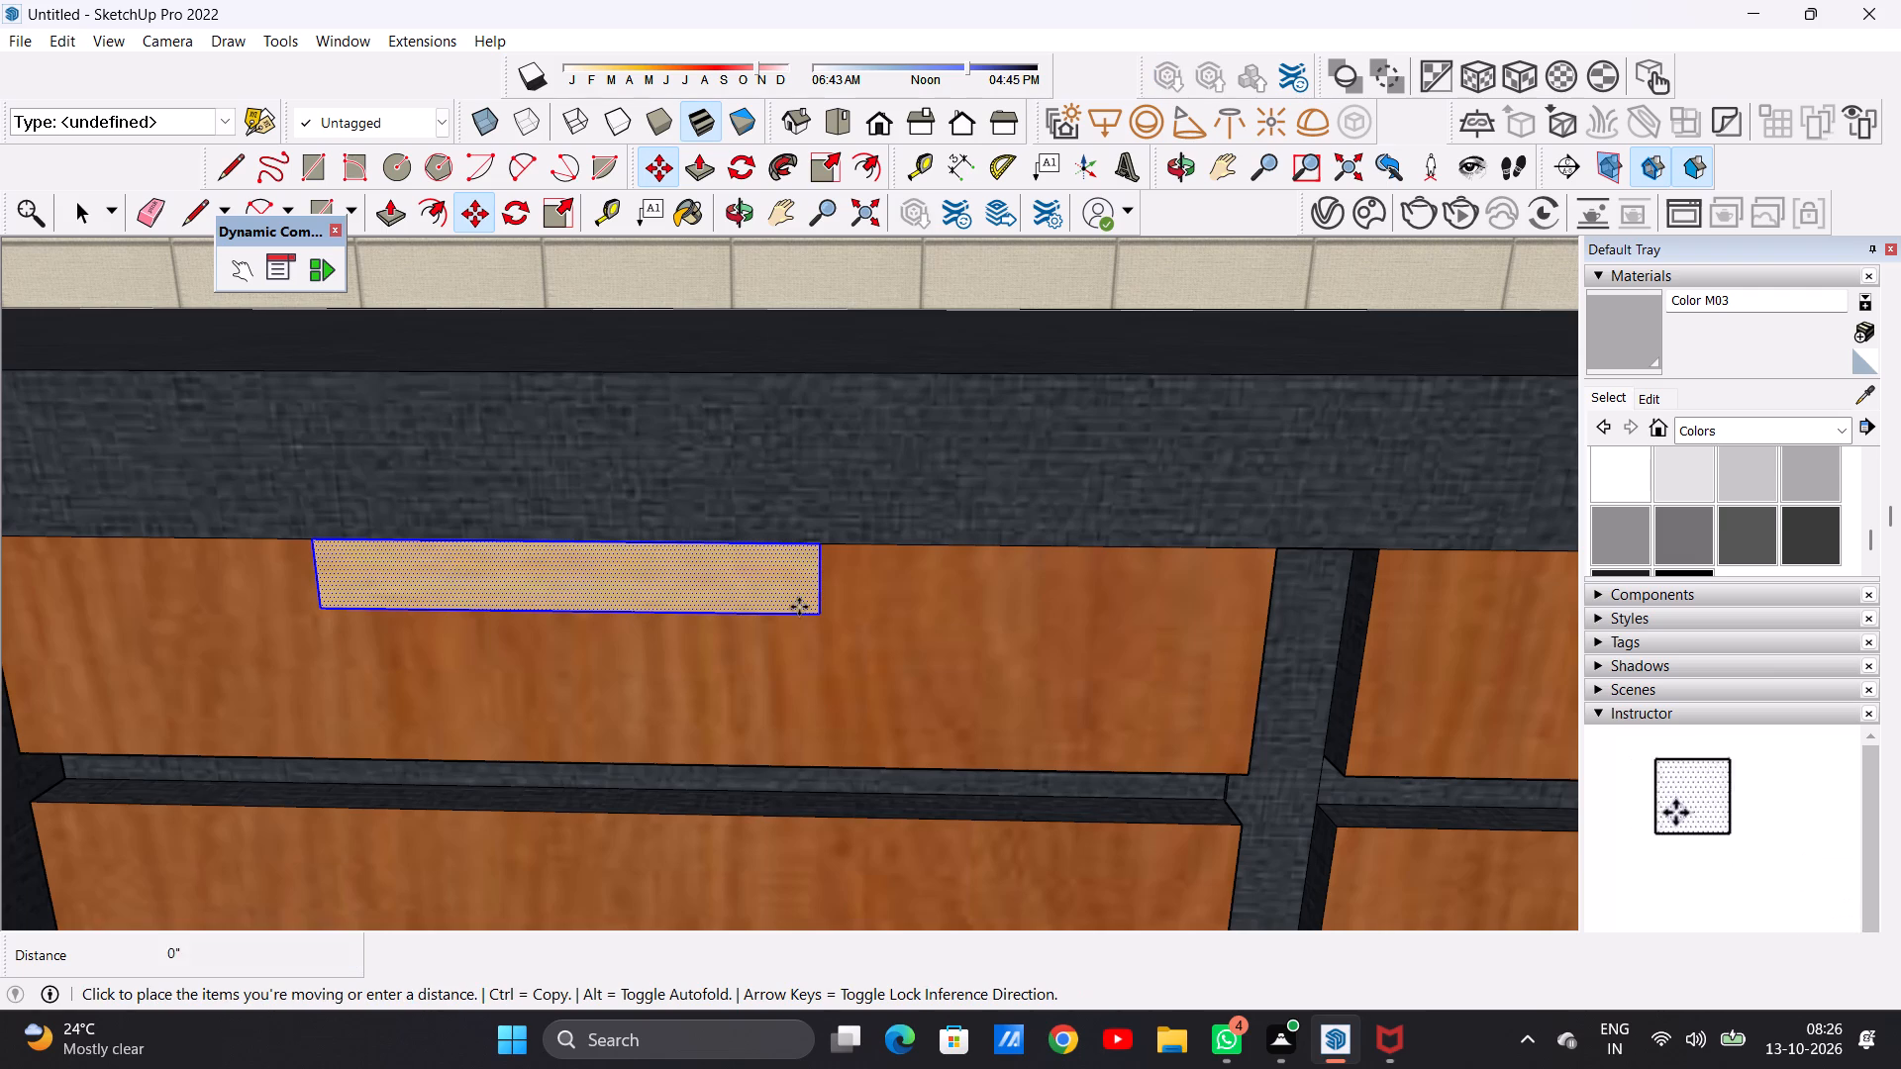
pyautogui.click(876, 621)
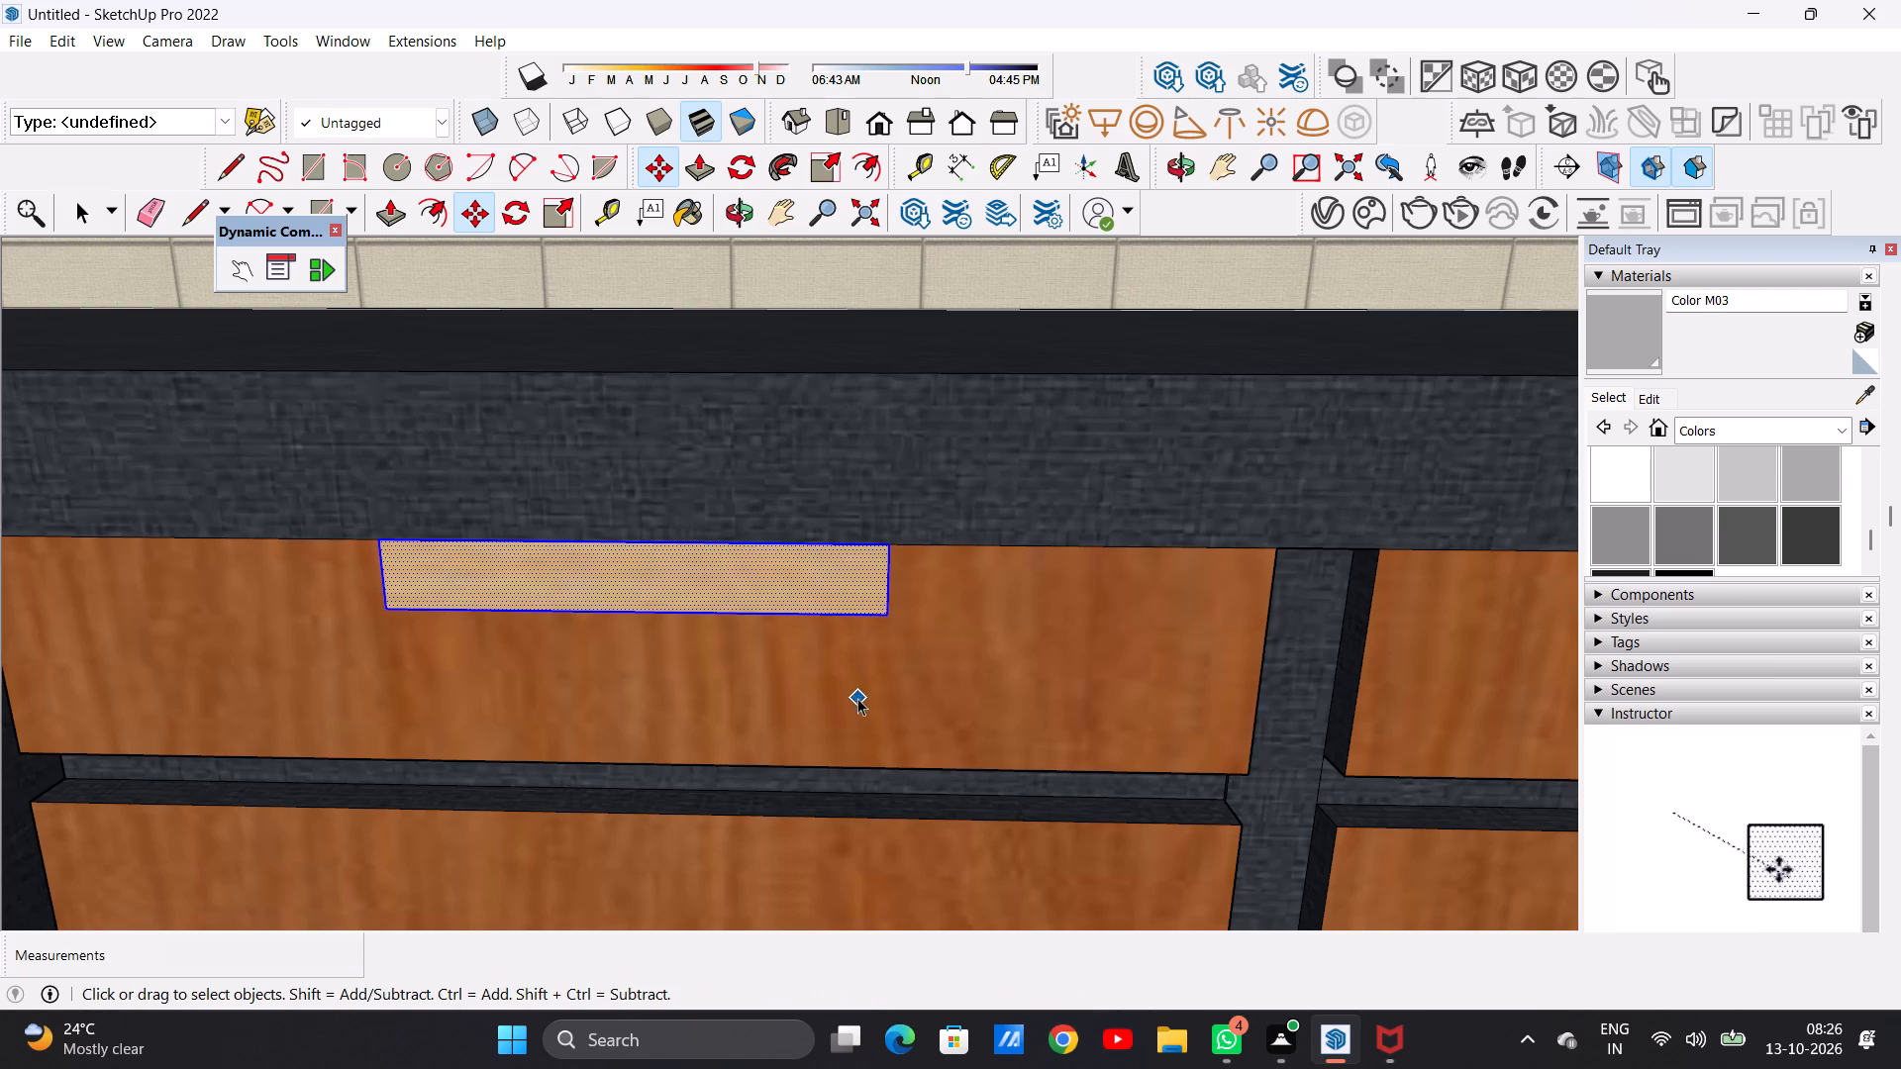
pyautogui.press('space')
pyautogui.scroll(-15, 765, 612)
pyautogui.click(1340, 486)
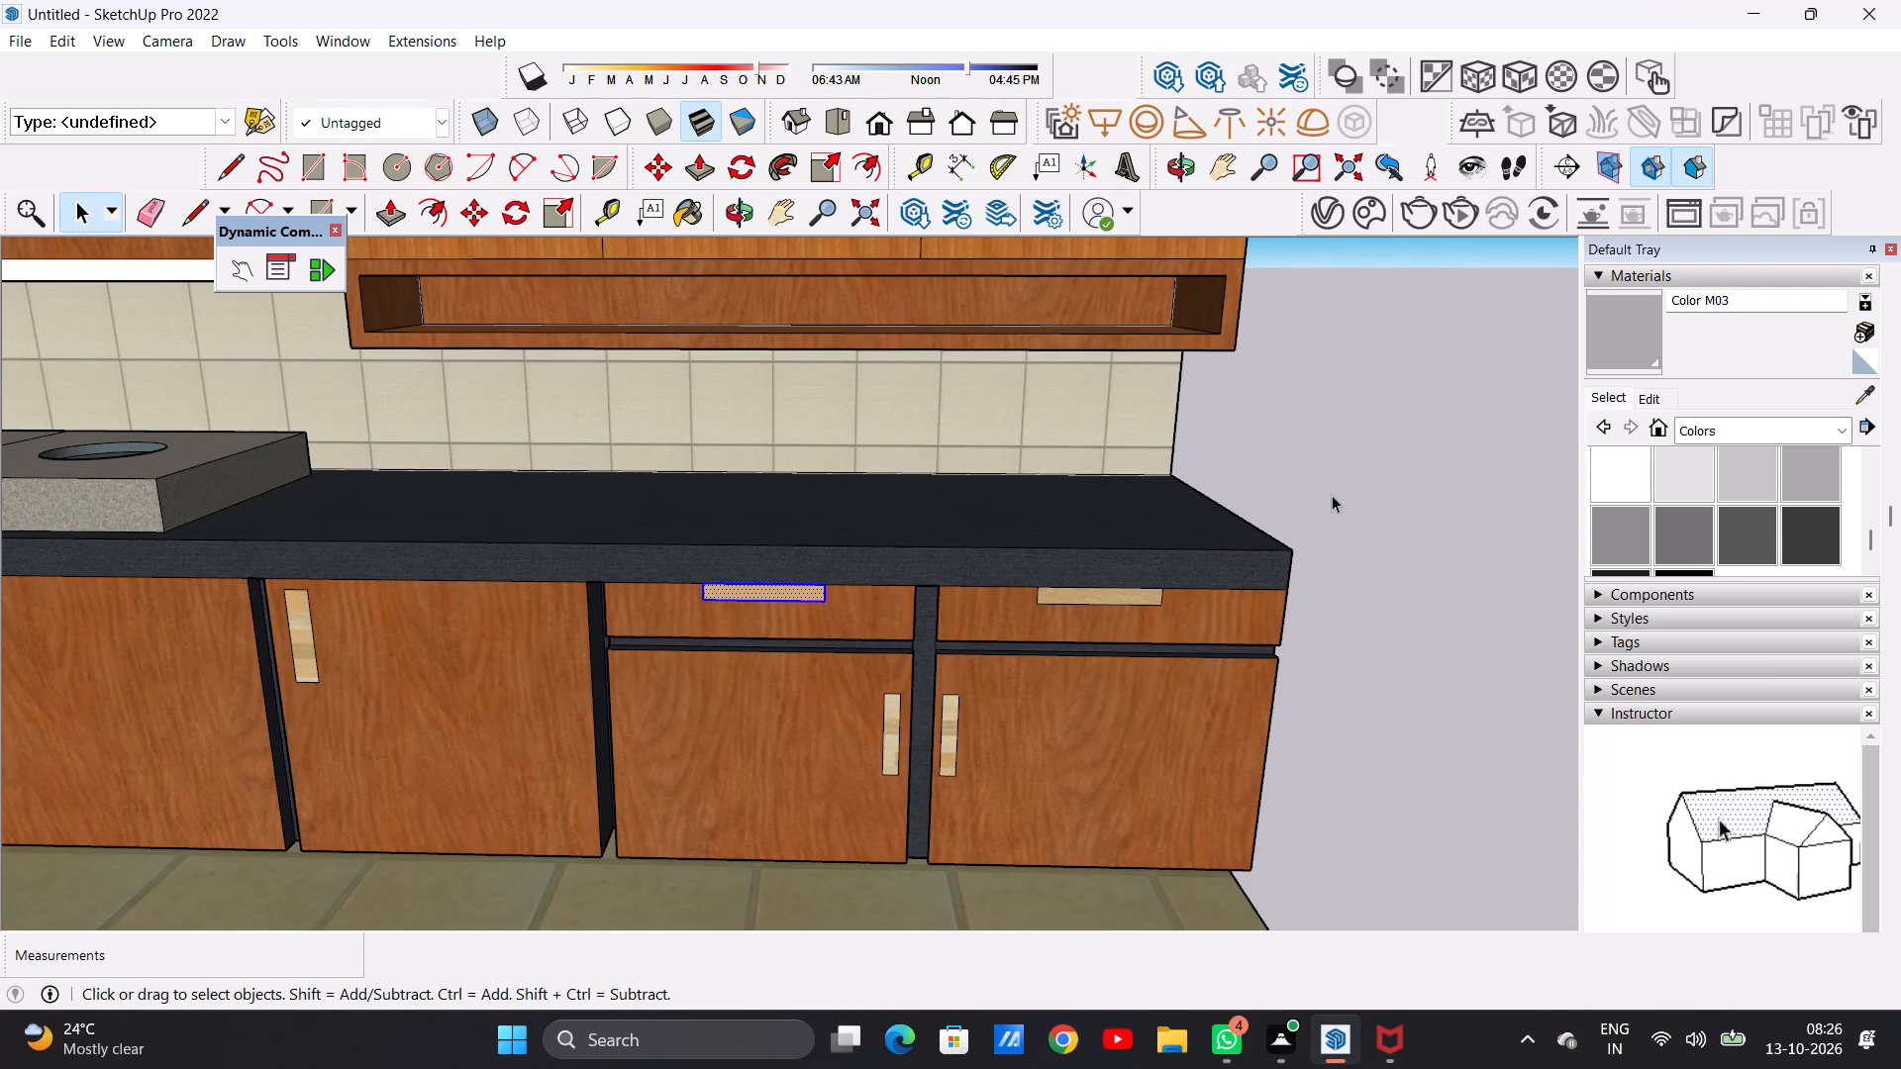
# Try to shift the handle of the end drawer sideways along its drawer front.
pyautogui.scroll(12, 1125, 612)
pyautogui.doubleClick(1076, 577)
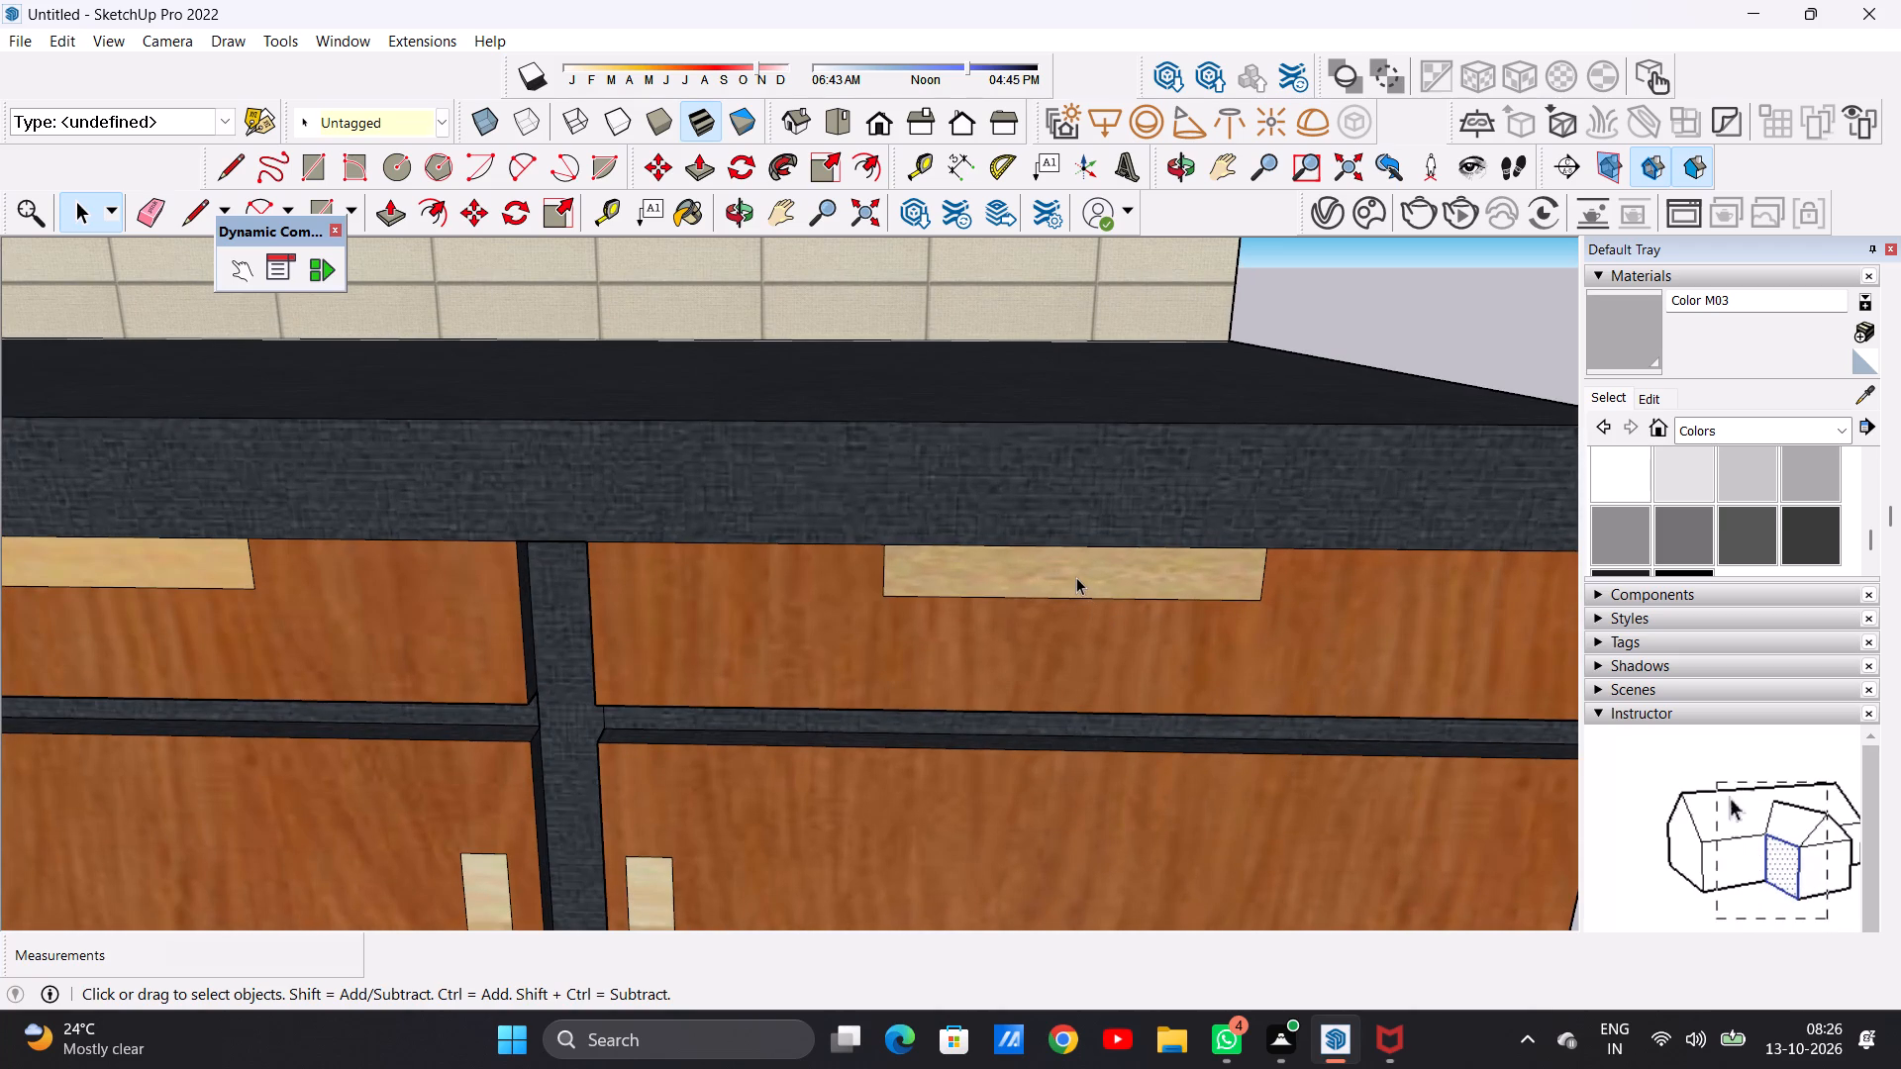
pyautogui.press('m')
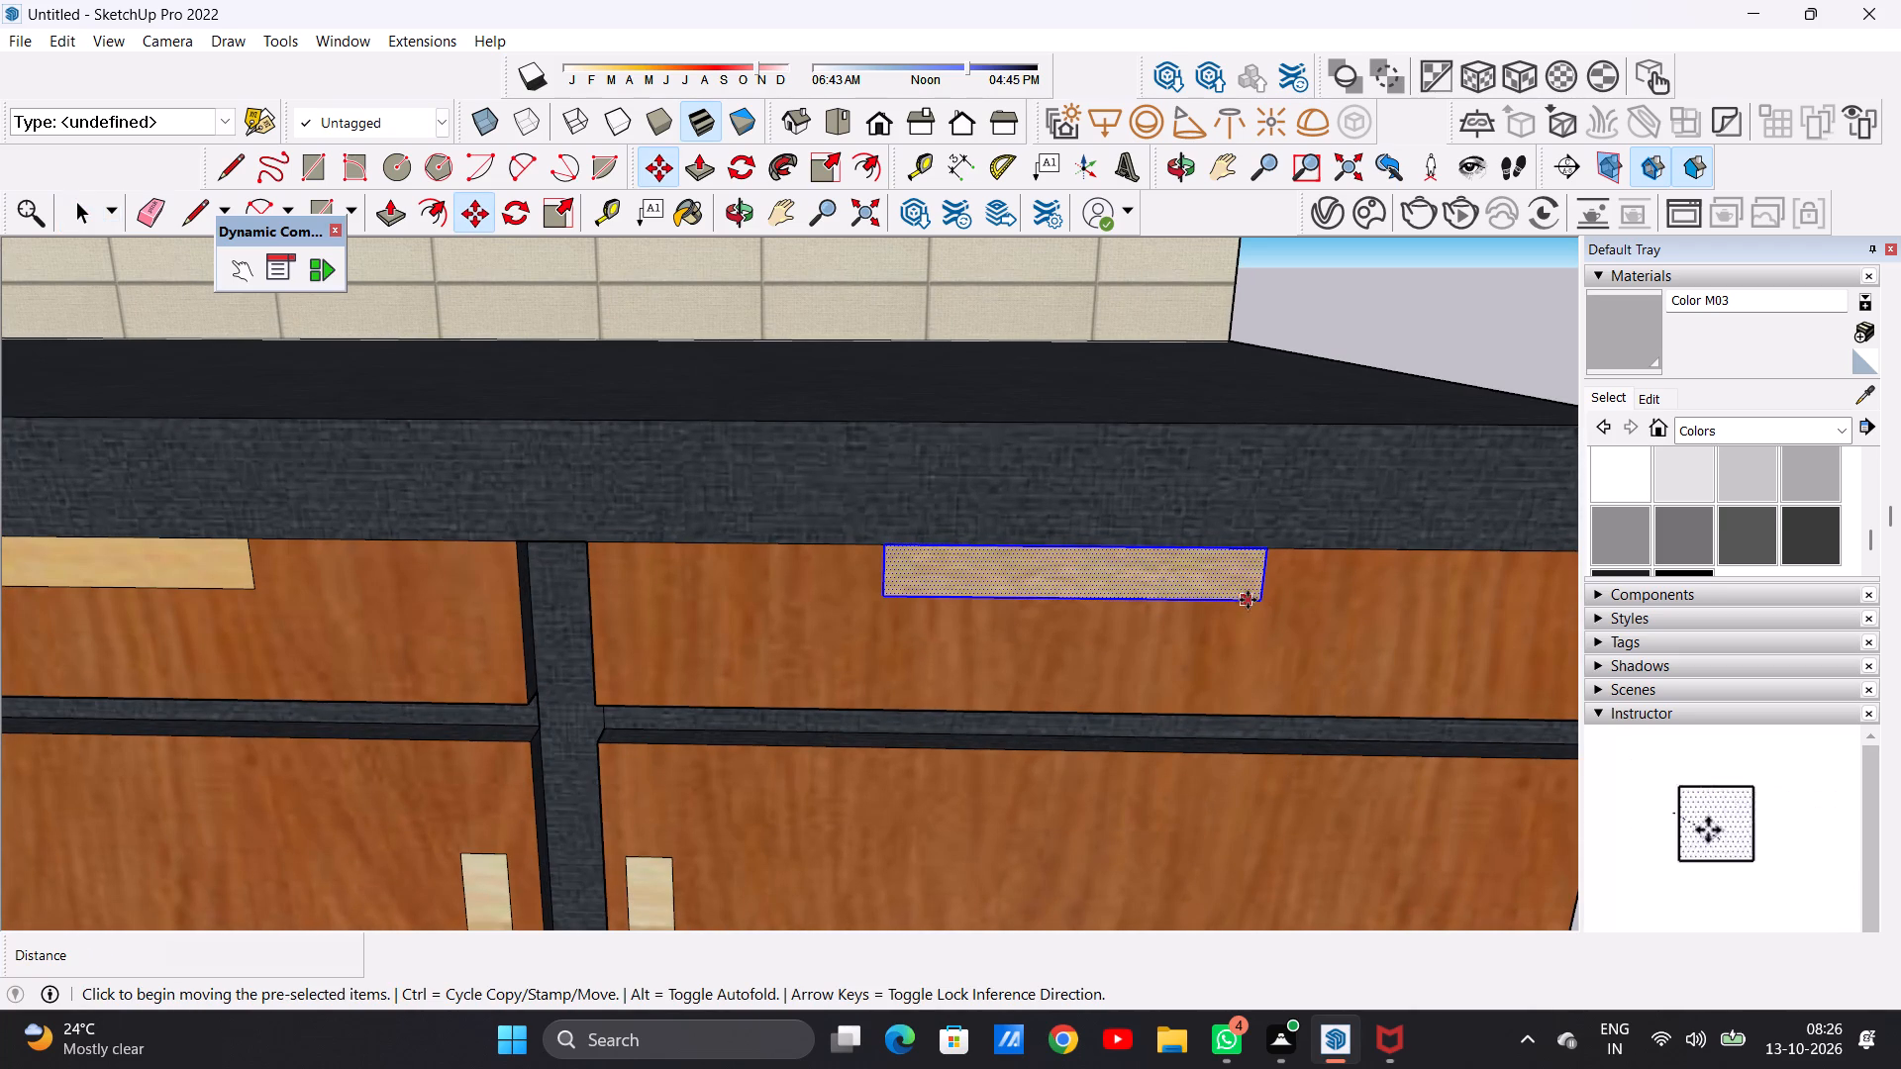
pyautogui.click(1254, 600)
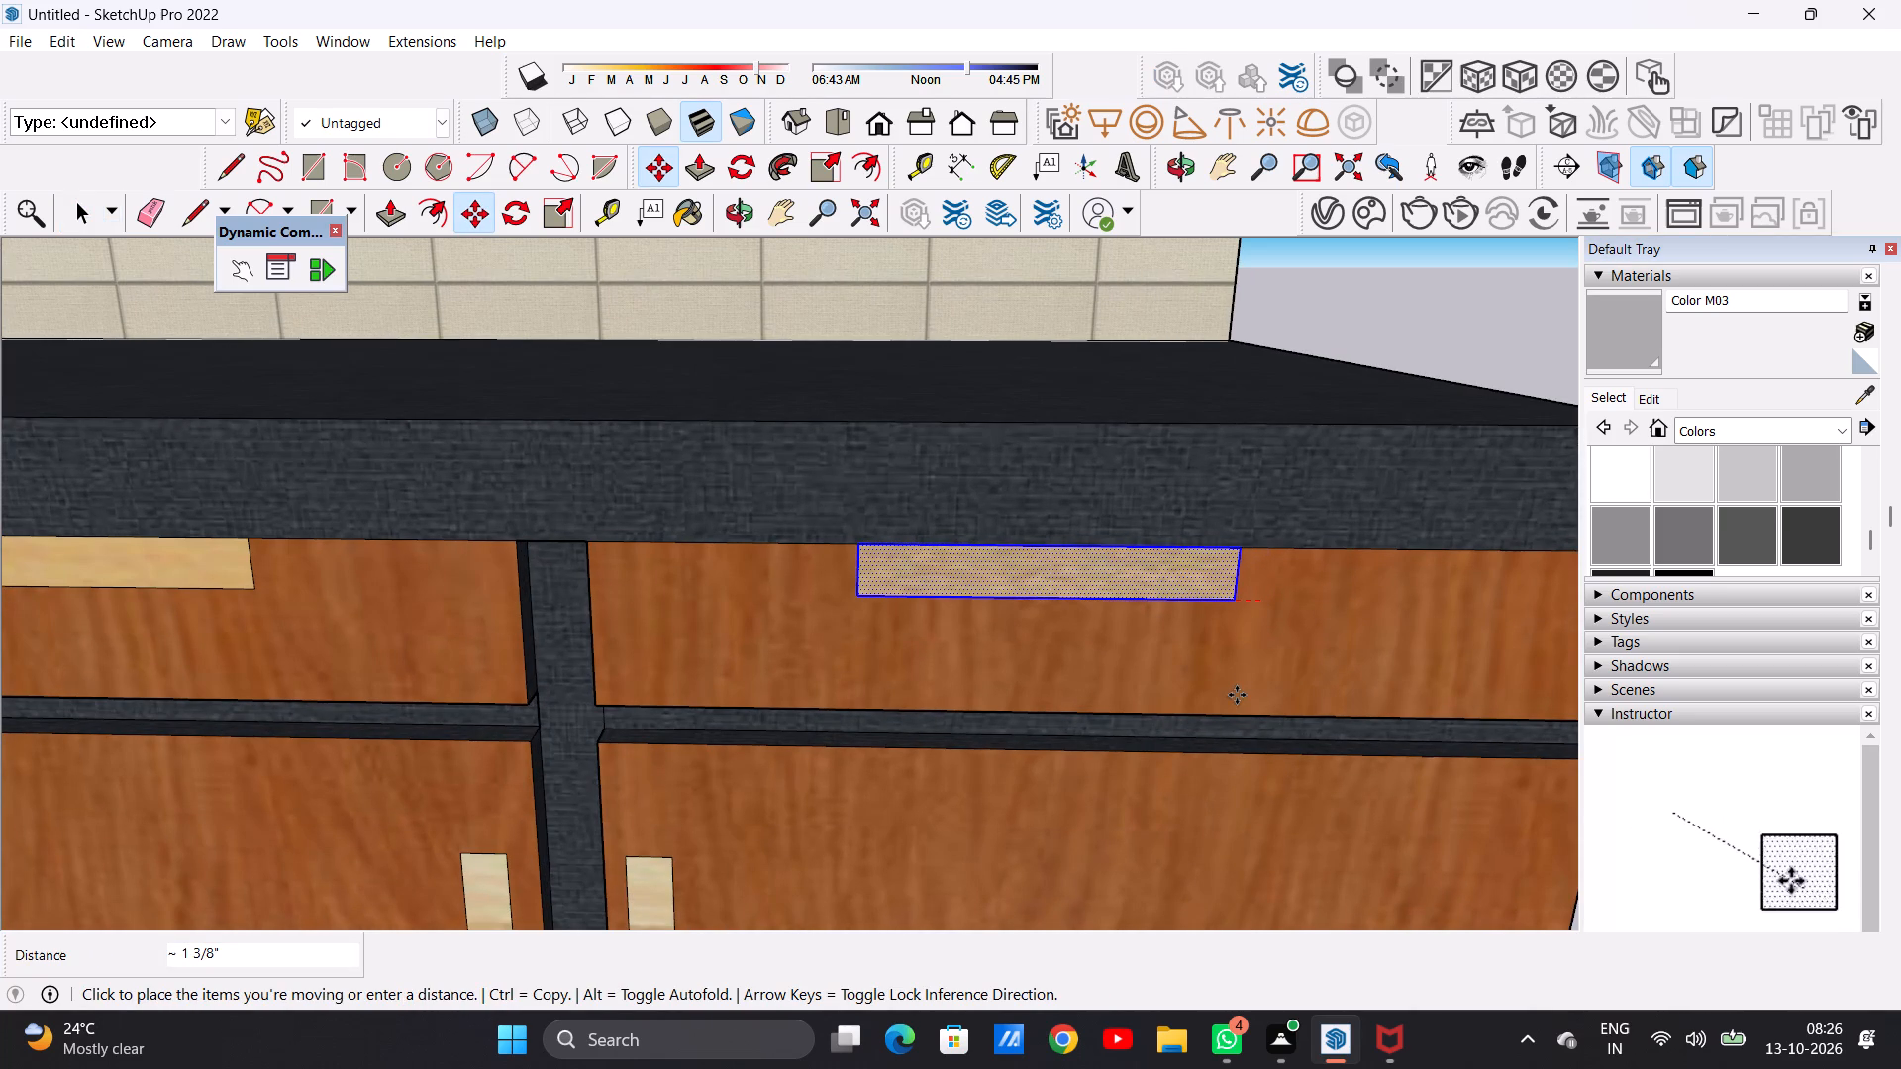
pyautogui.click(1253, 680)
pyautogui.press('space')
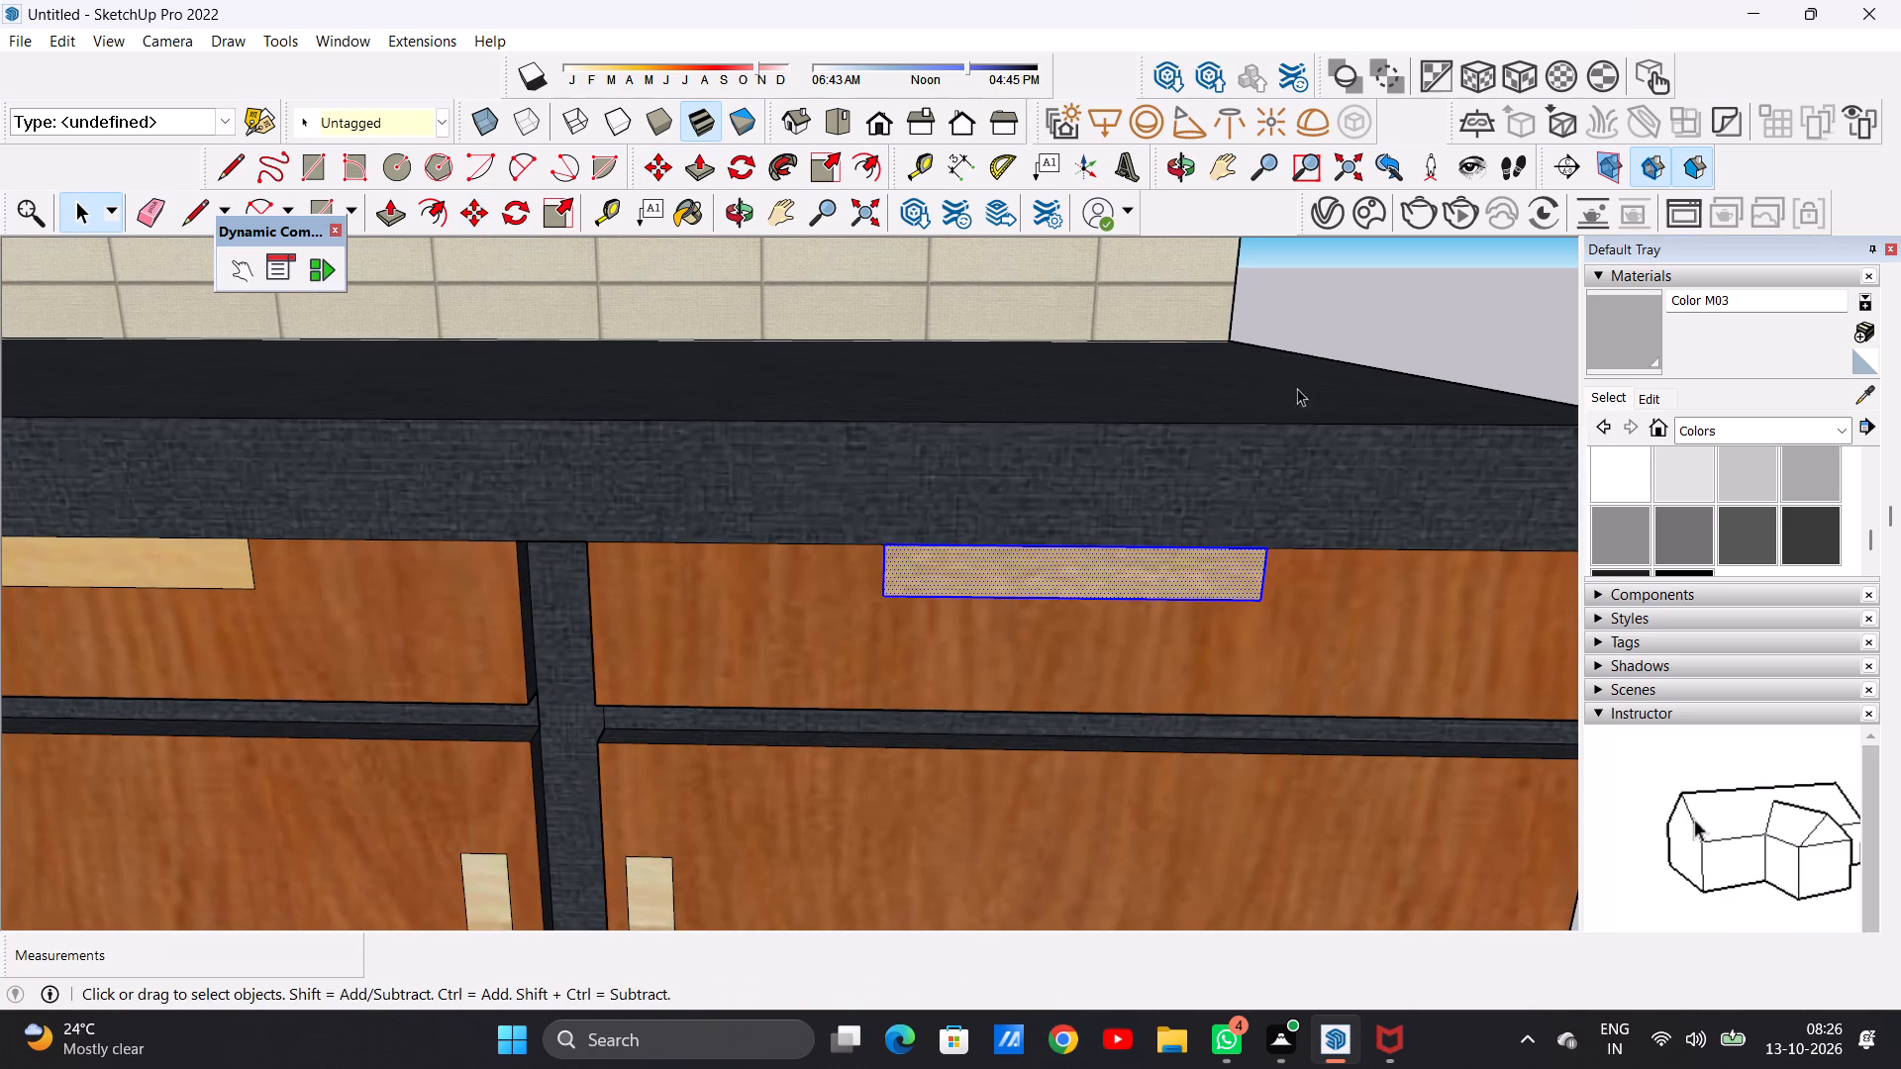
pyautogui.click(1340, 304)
# Review the whole kitchen again from above, the front and a distance, checking the drawers, cooktop, sink and cabinets.
pyautogui.scroll(-20, 893, 565)
pyautogui.scroll(-1, 893, 565)
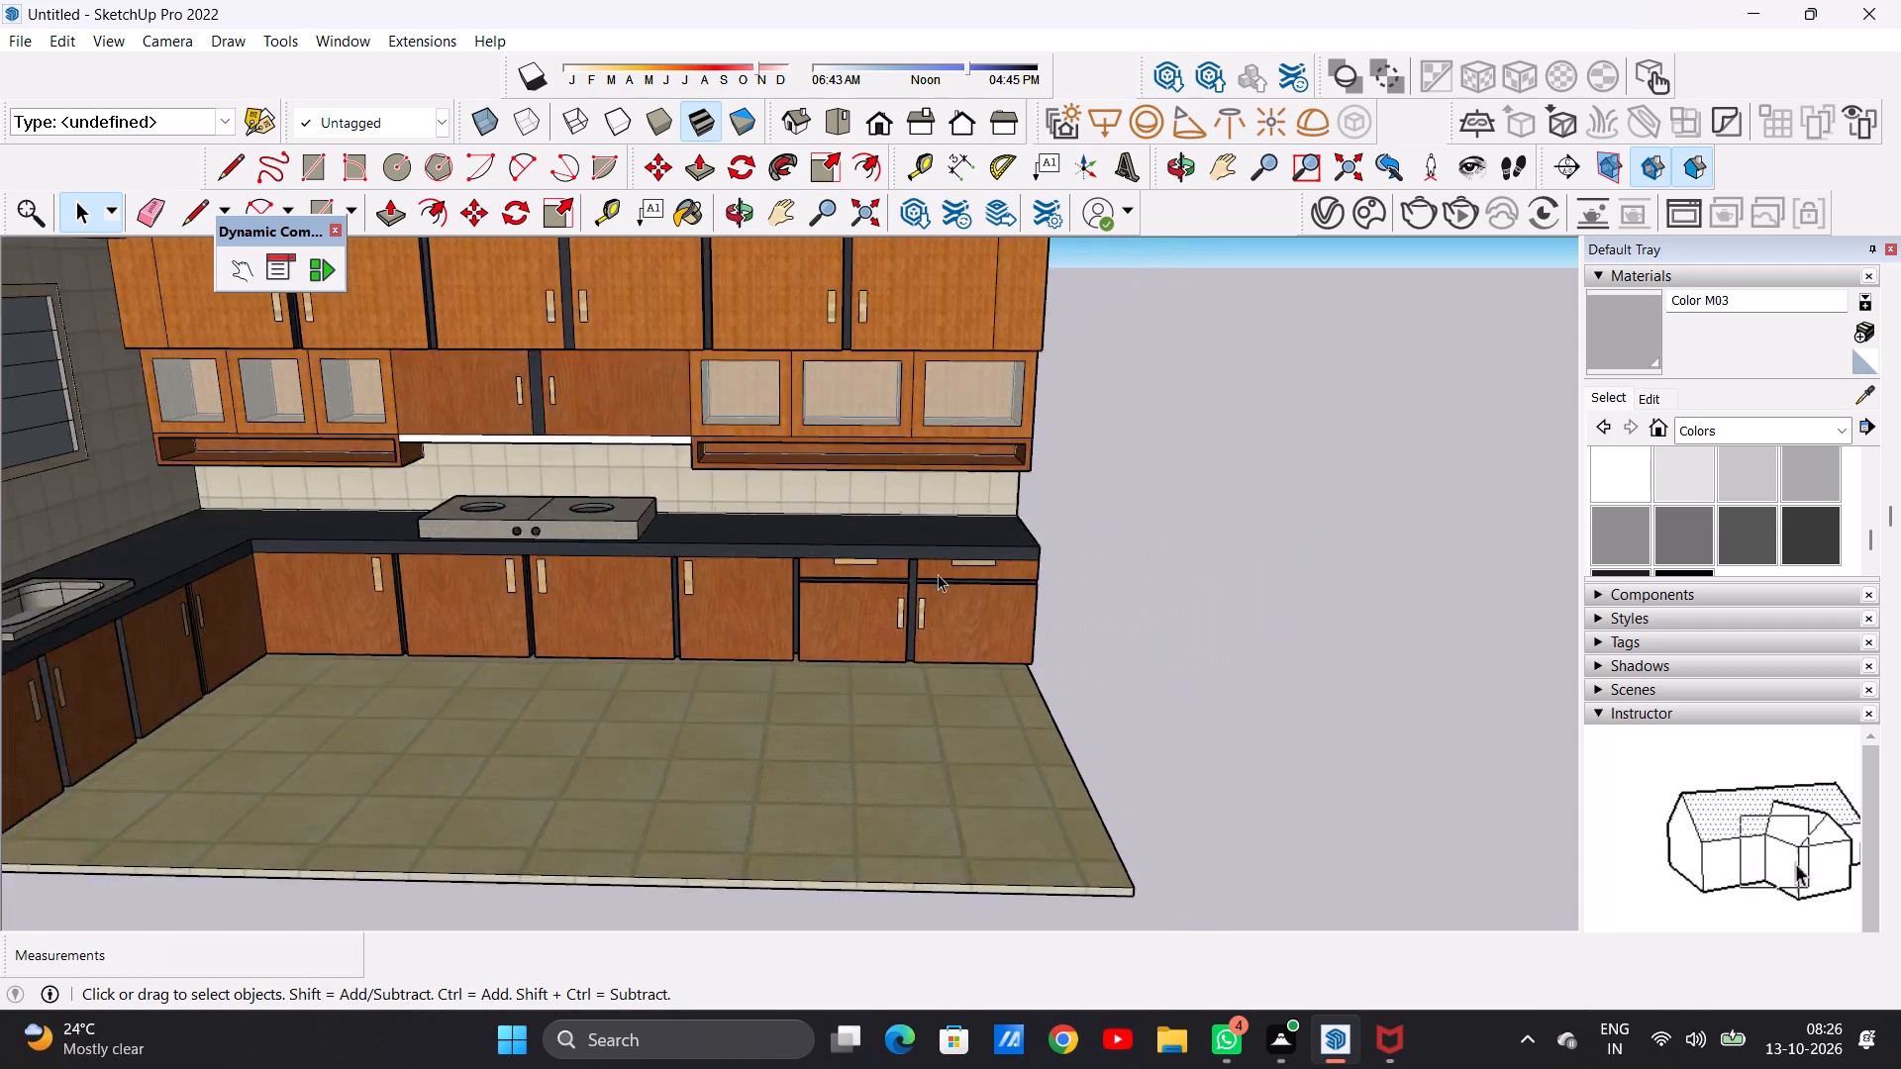
pyautogui.scroll(-6, 938, 574)
pyautogui.moveTo(701, 569); pyautogui.dragTo(673, 776, button='middle')
pyautogui.scroll(2, 616, 534)
pyautogui.scroll(-1, 616, 534)
pyautogui.scroll(4, 616, 534)
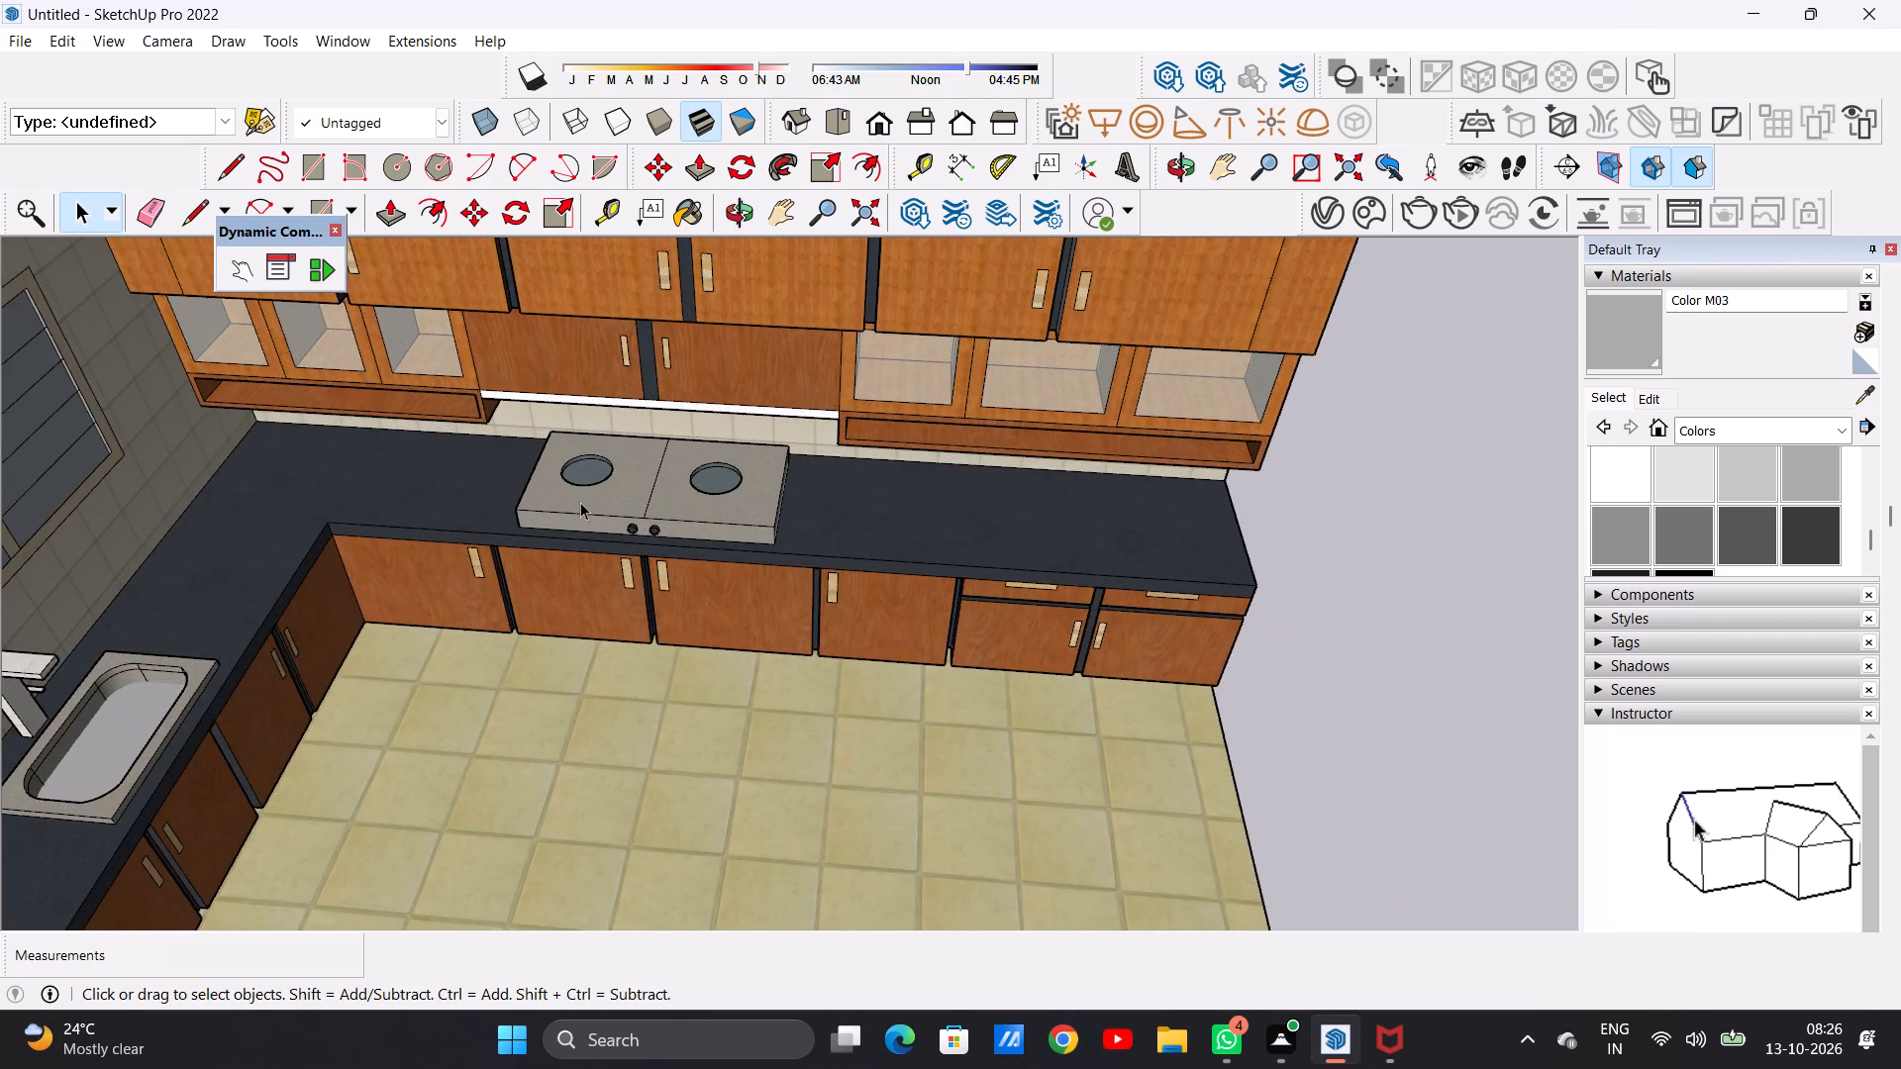
pyautogui.scroll(6, 580, 502)
pyautogui.scroll(-8, 800, 513)
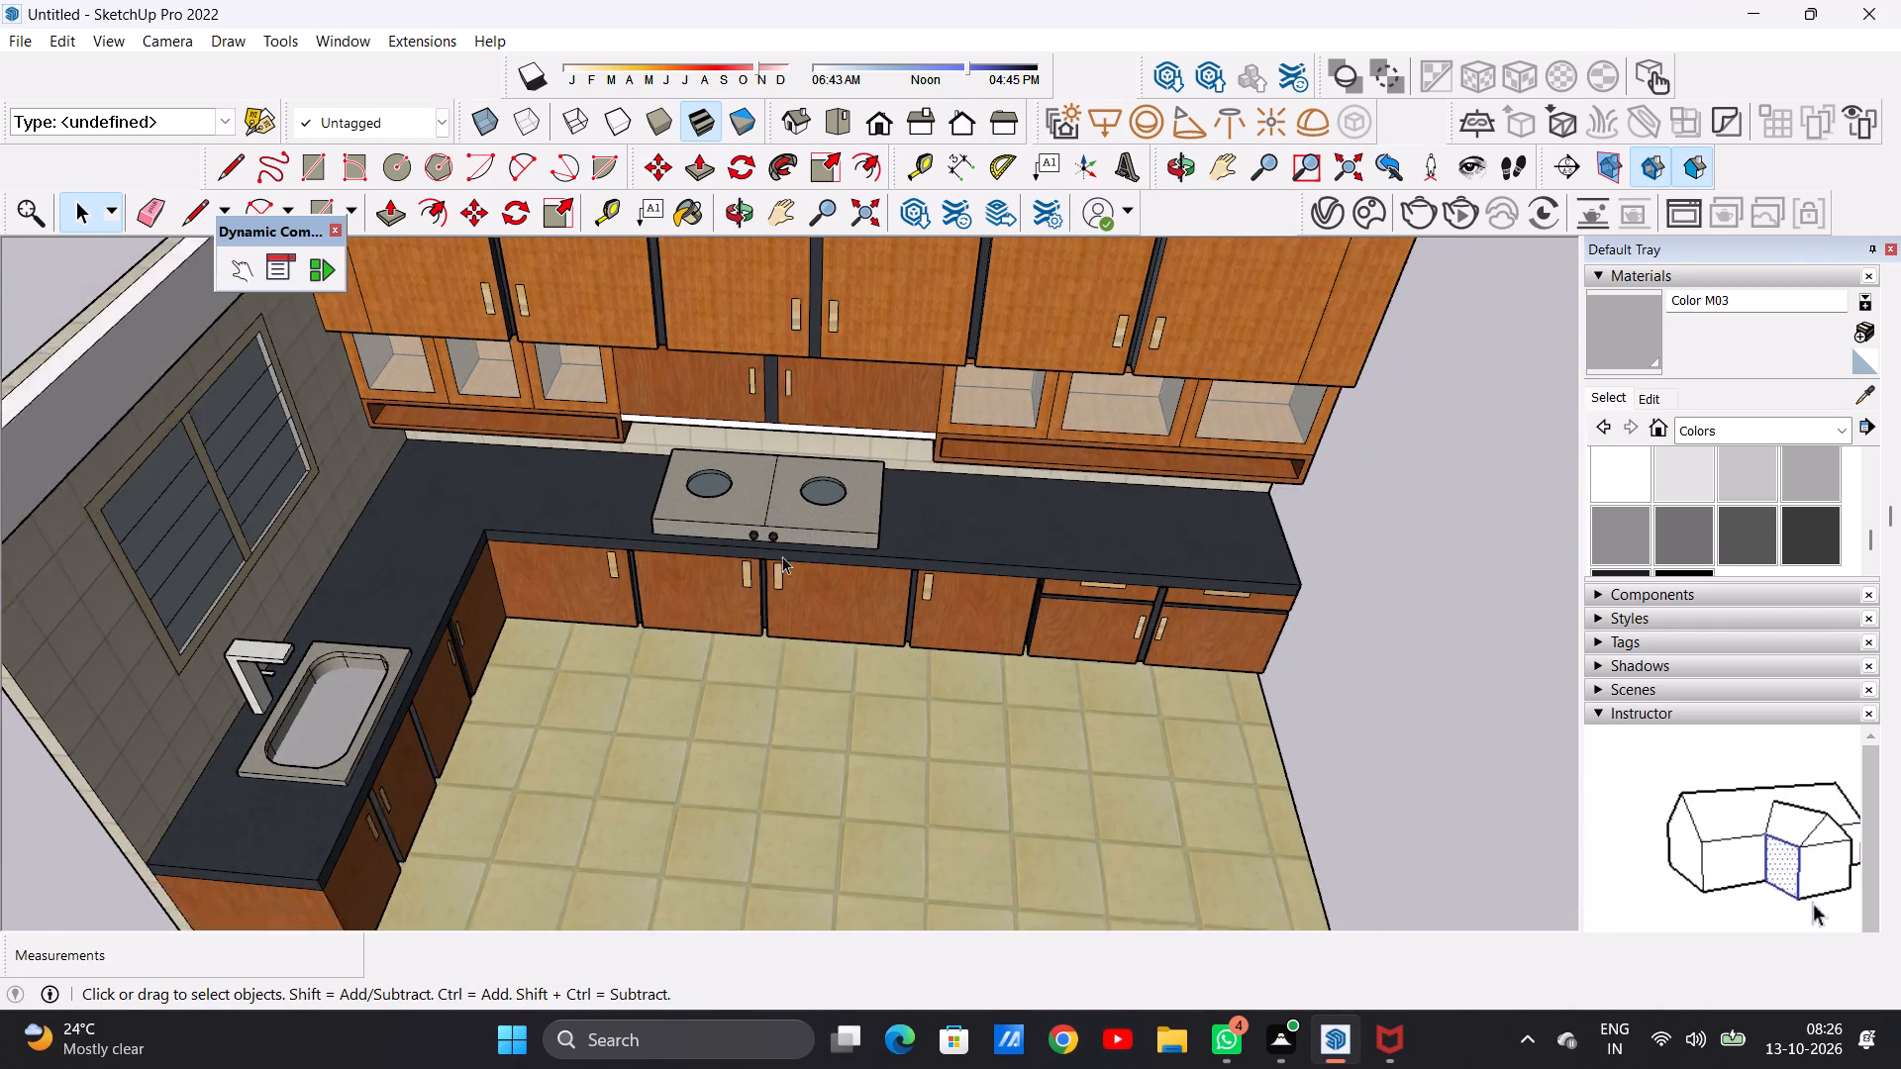
pyautogui.scroll(-1, 782, 556)
pyautogui.moveTo(596, 642); pyautogui.dragTo(772, 455, button='middle')
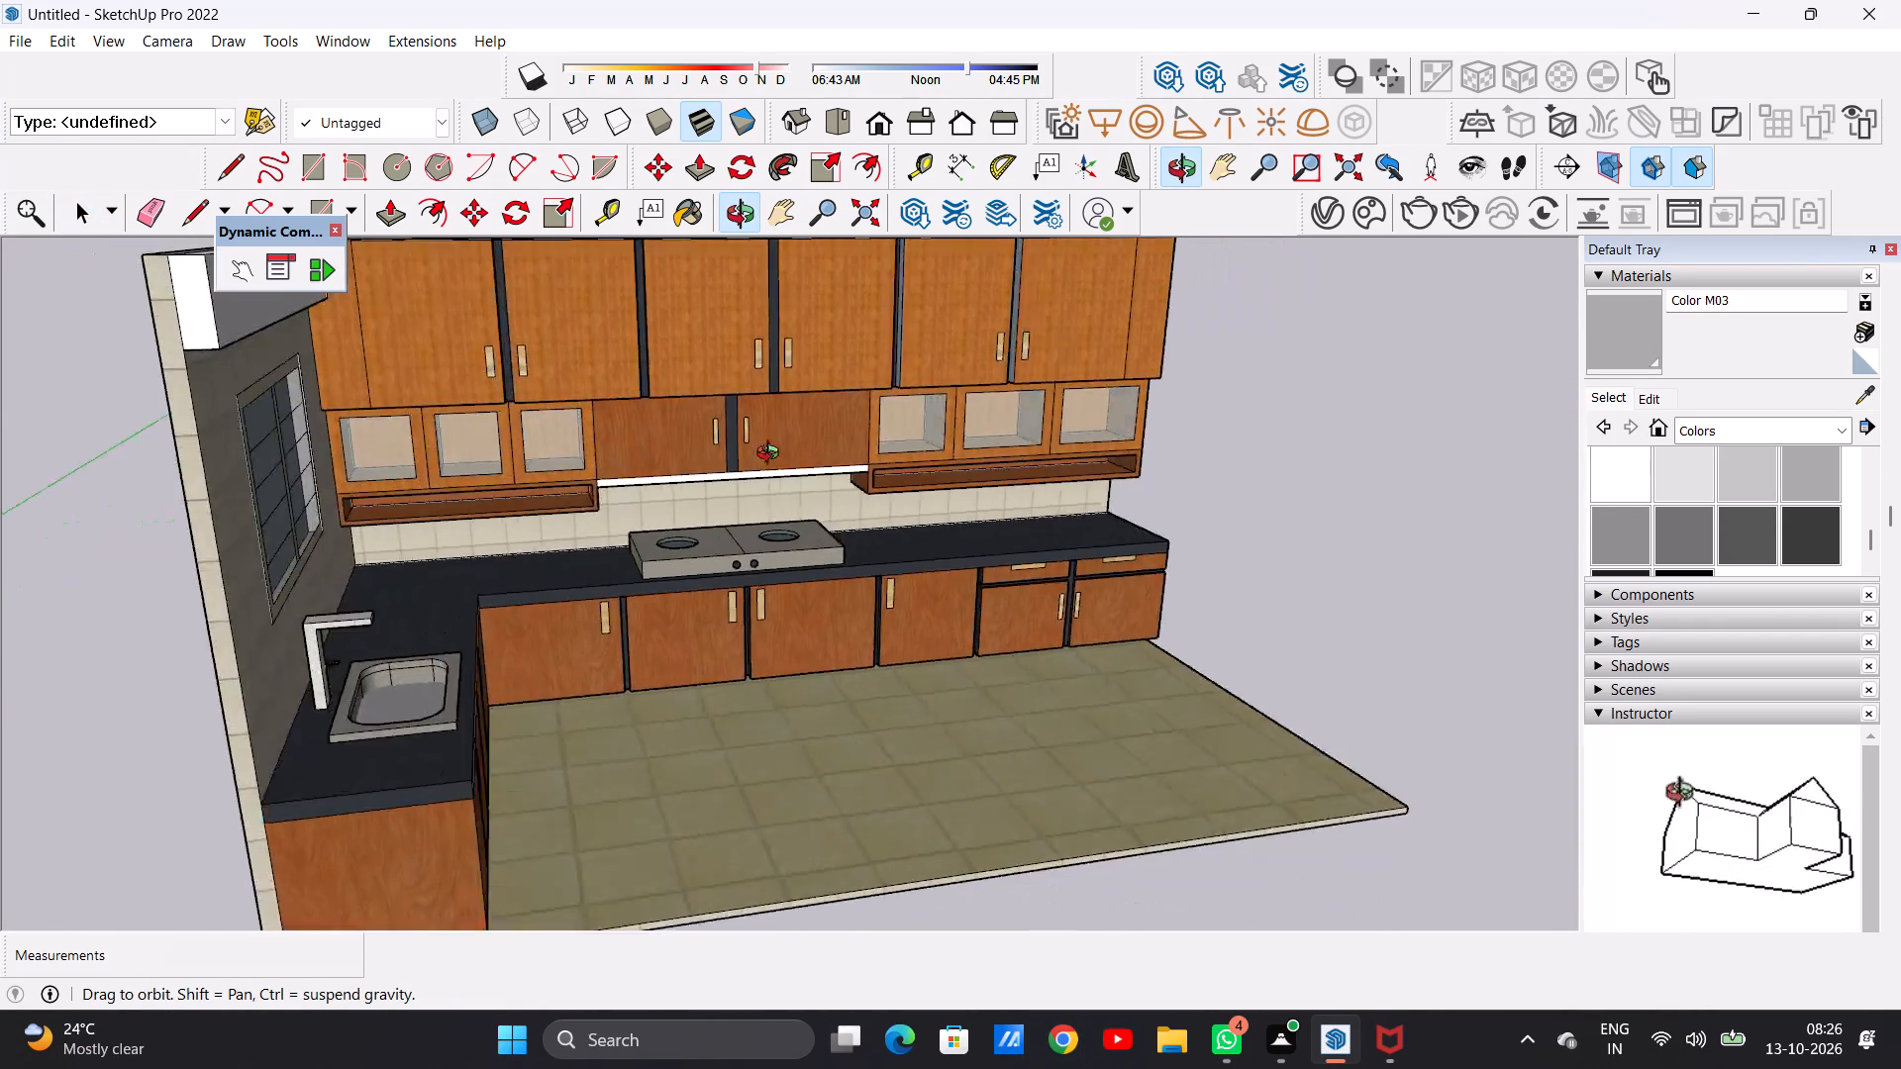
pyautogui.moveTo(772, 455); pyautogui.dragTo(467, 431, button='middle')
pyautogui.scroll(-10, 806, 680)
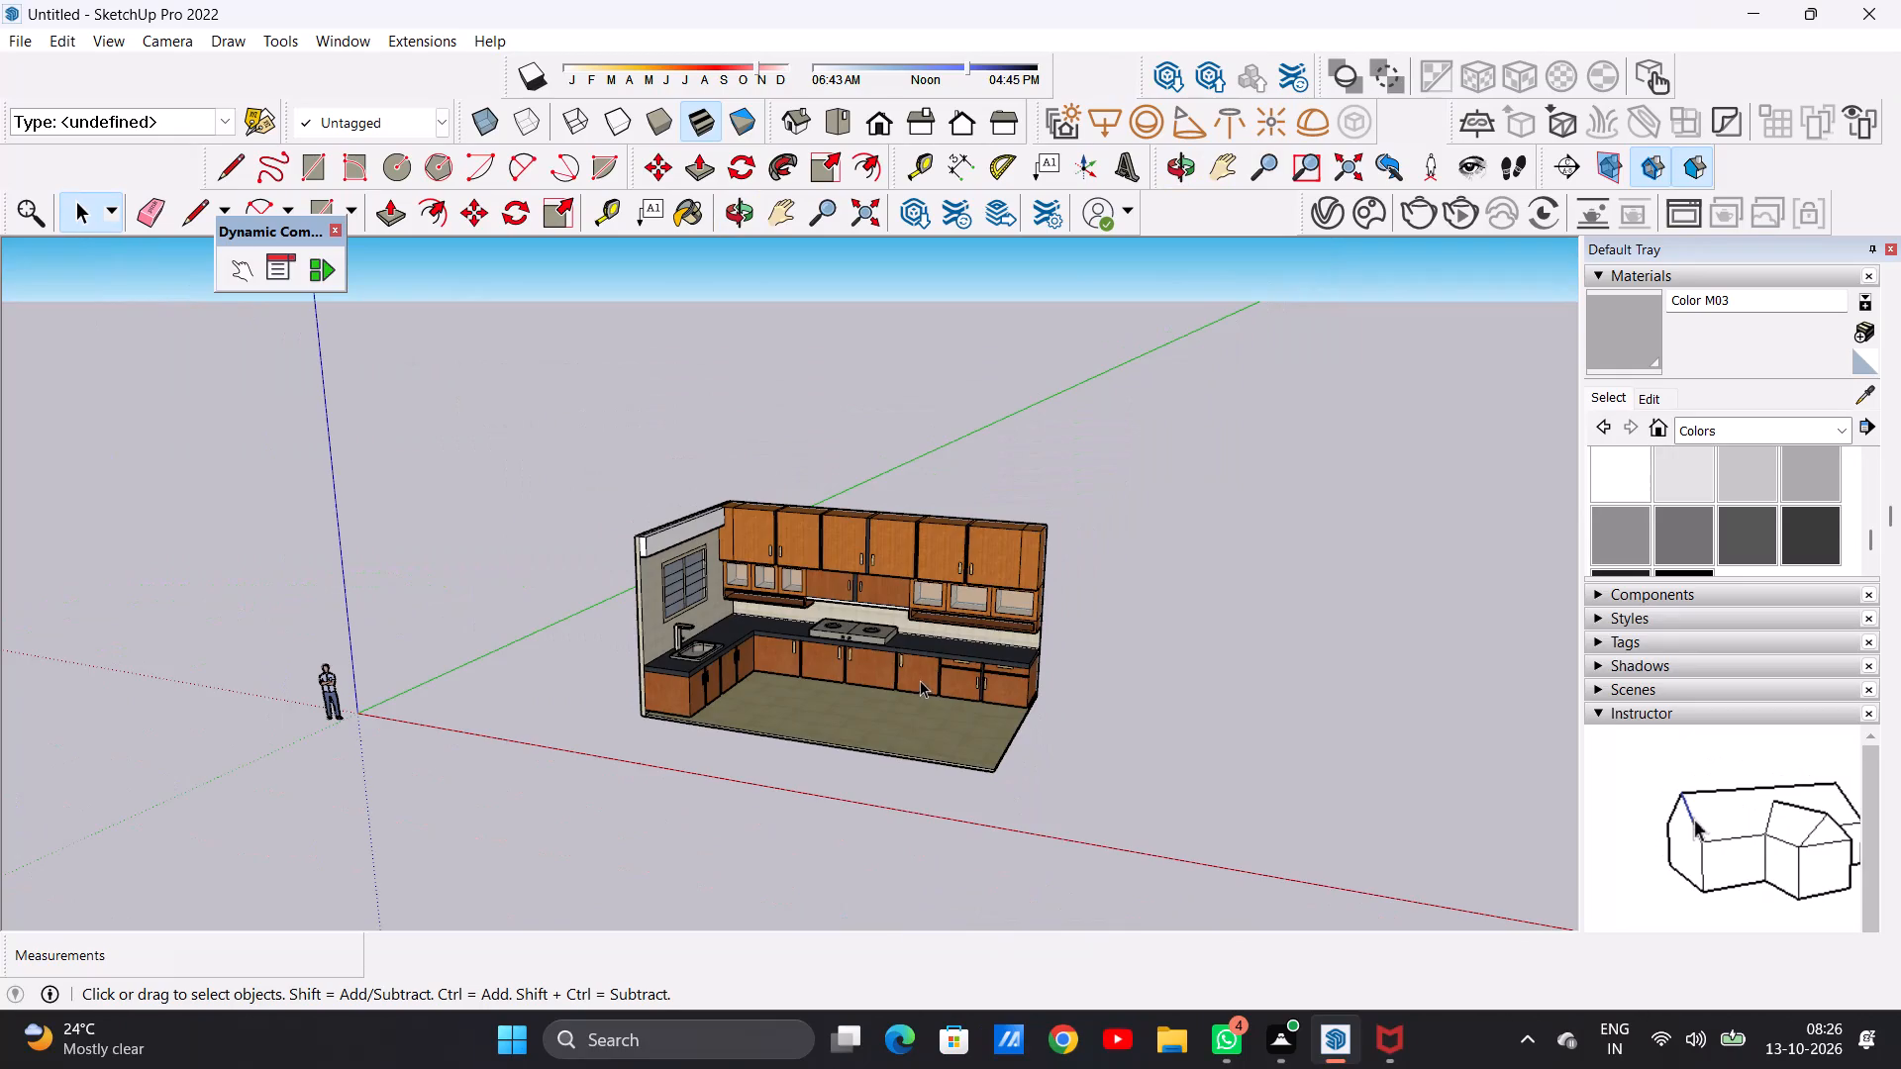
# Inspect the wall cabinets, cooktop, base cabinets and window side up close from low viewing angles.
pyautogui.scroll(12, 815, 622)
pyautogui.moveTo(808, 754); pyautogui.dragTo(940, 579, button='middle')
pyautogui.scroll(1, 808, 753)
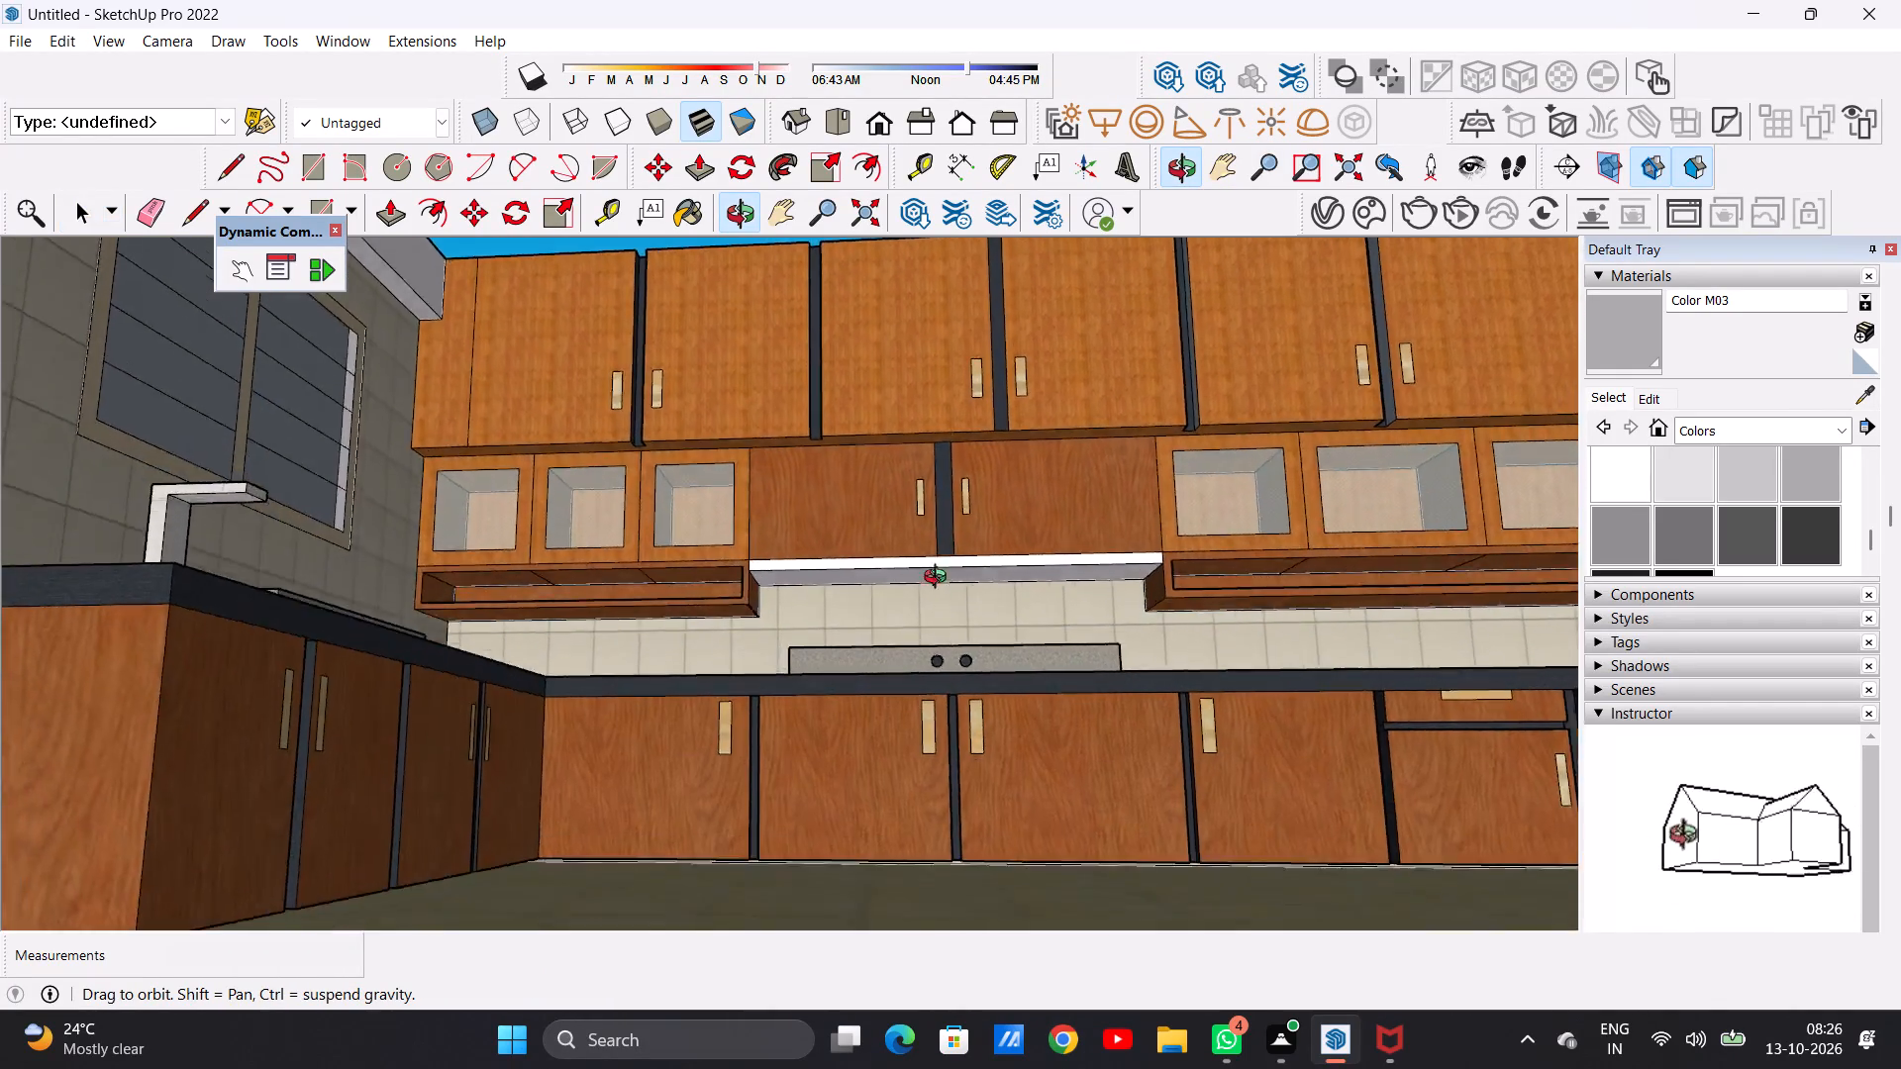
pyautogui.moveTo(940, 579); pyautogui.dragTo(830, 654, button='middle')
pyautogui.moveTo(749, 842); pyautogui.dragTo(753, 695, button='middle')
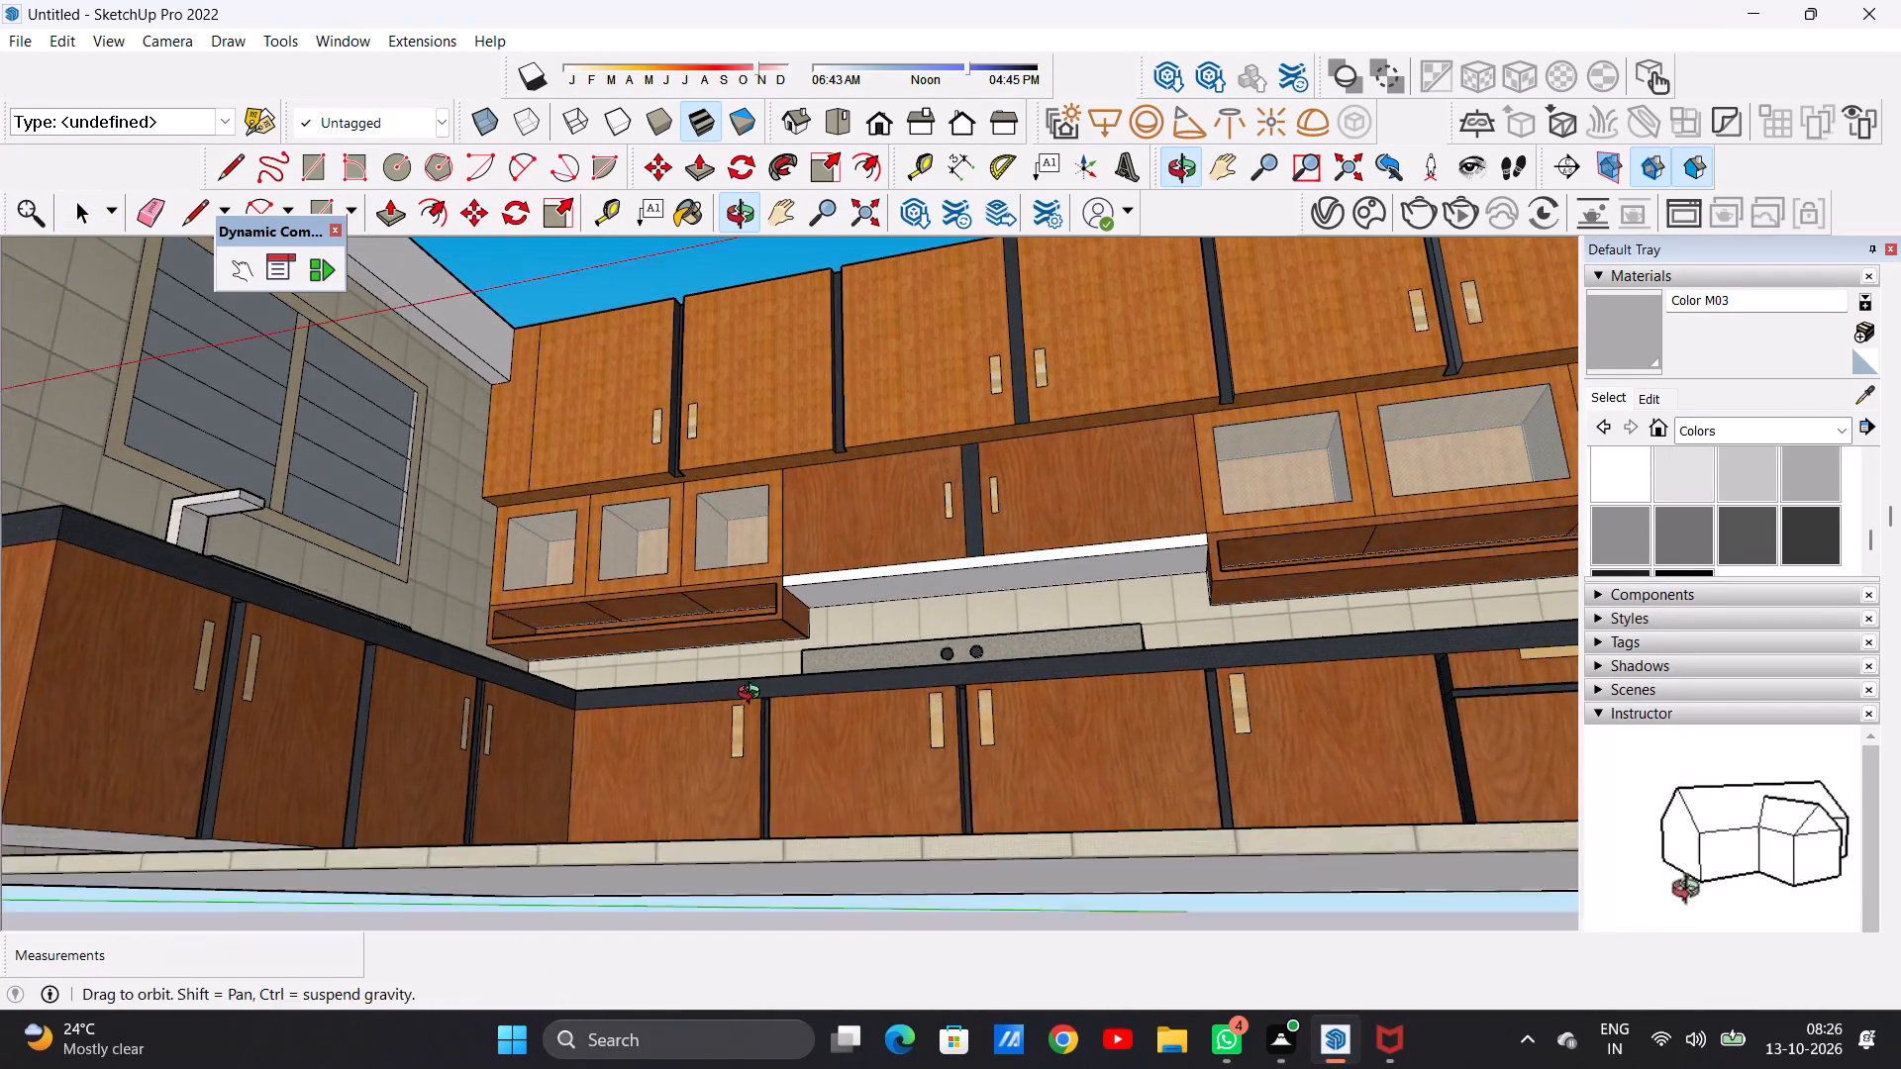
pyautogui.moveTo(753, 695); pyautogui.dragTo(753, 679, button='middle')
pyautogui.scroll(1, 753, 679)
pyautogui.scroll(-6, 754, 679)
pyautogui.scroll(5, 754, 679)
pyautogui.moveTo(754, 679); pyautogui.dragTo(778, 759, button='middle')
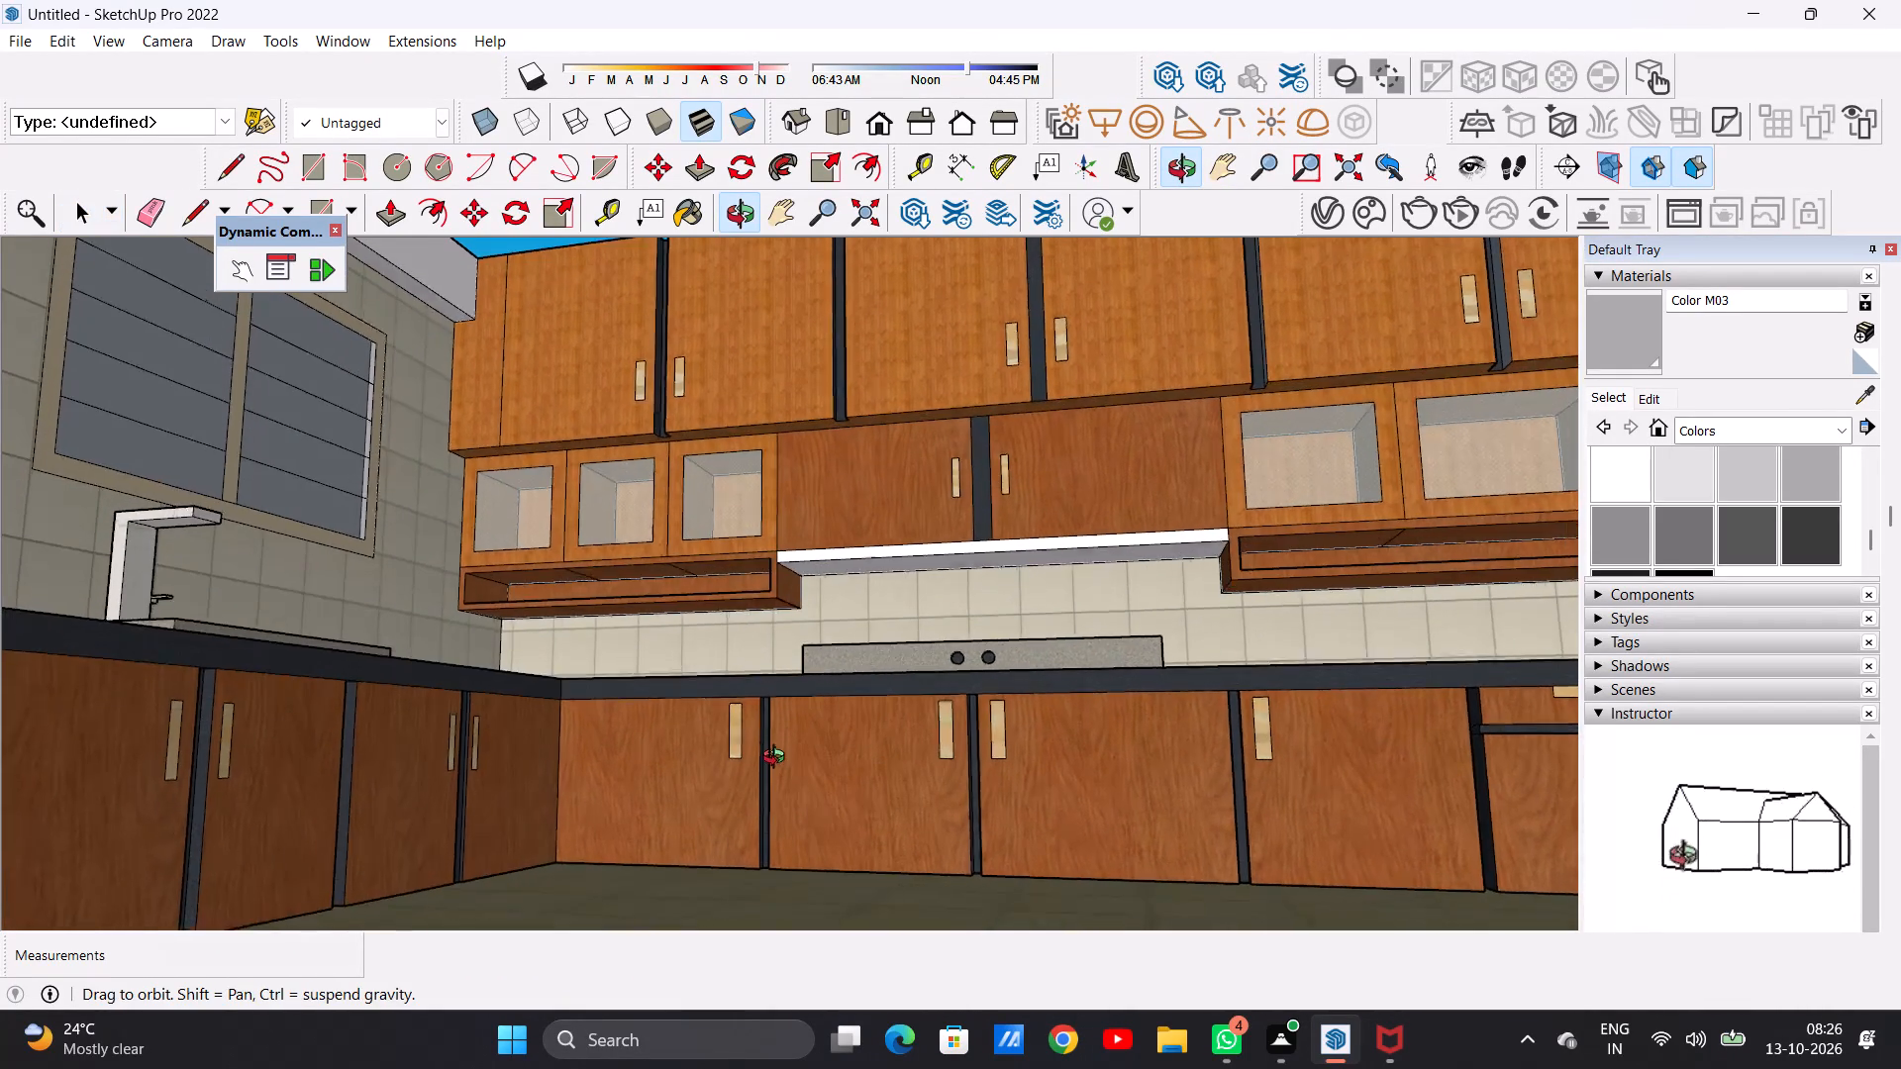
pyautogui.moveTo(778, 759); pyautogui.dragTo(778, 752, button='middle')
pyautogui.scroll(-14, 773, 751)
pyautogui.moveTo(805, 708); pyautogui.dragTo(812, 923, button='middle')
pyautogui.scroll(7, 910, 631)
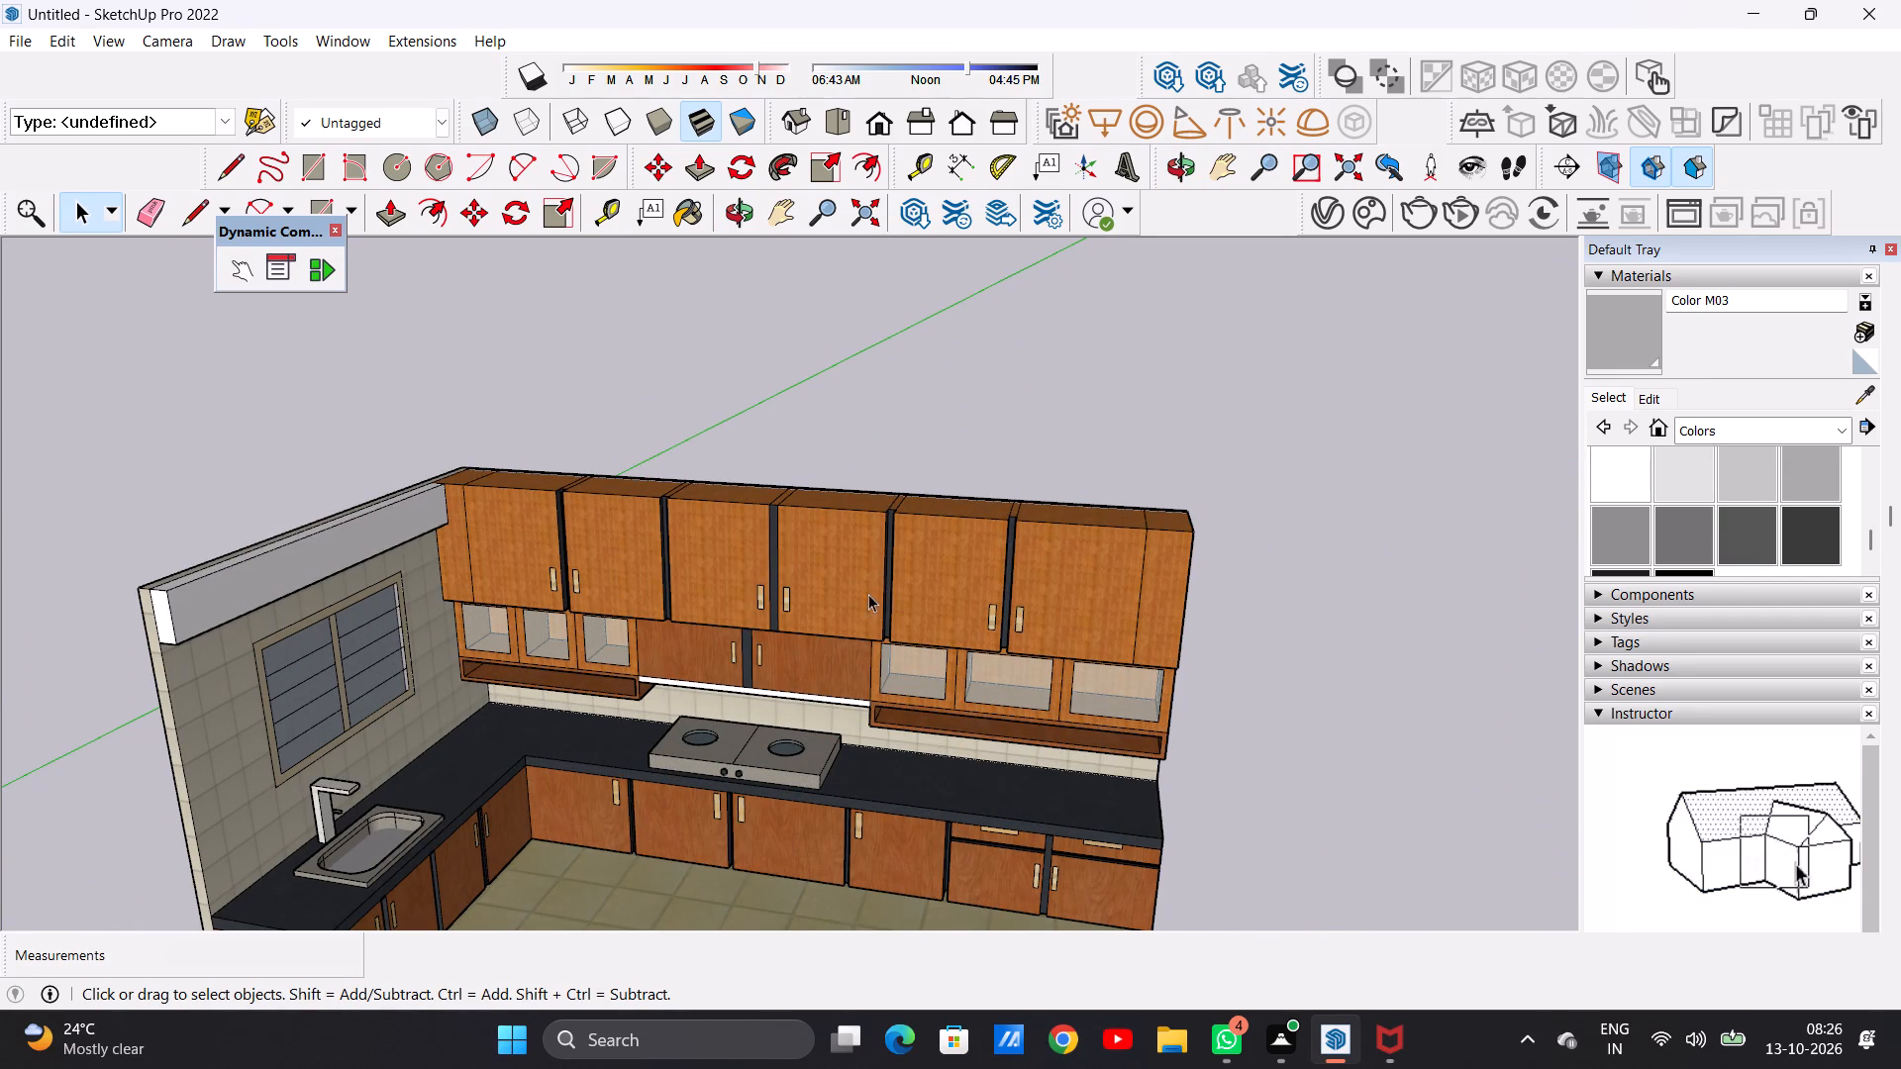
# Review the whole kitchen from above, from a distance and from behind the cabinet wall.
pyautogui.scroll(-4, 798, 526)
pyautogui.scroll(-1, 532, 571)
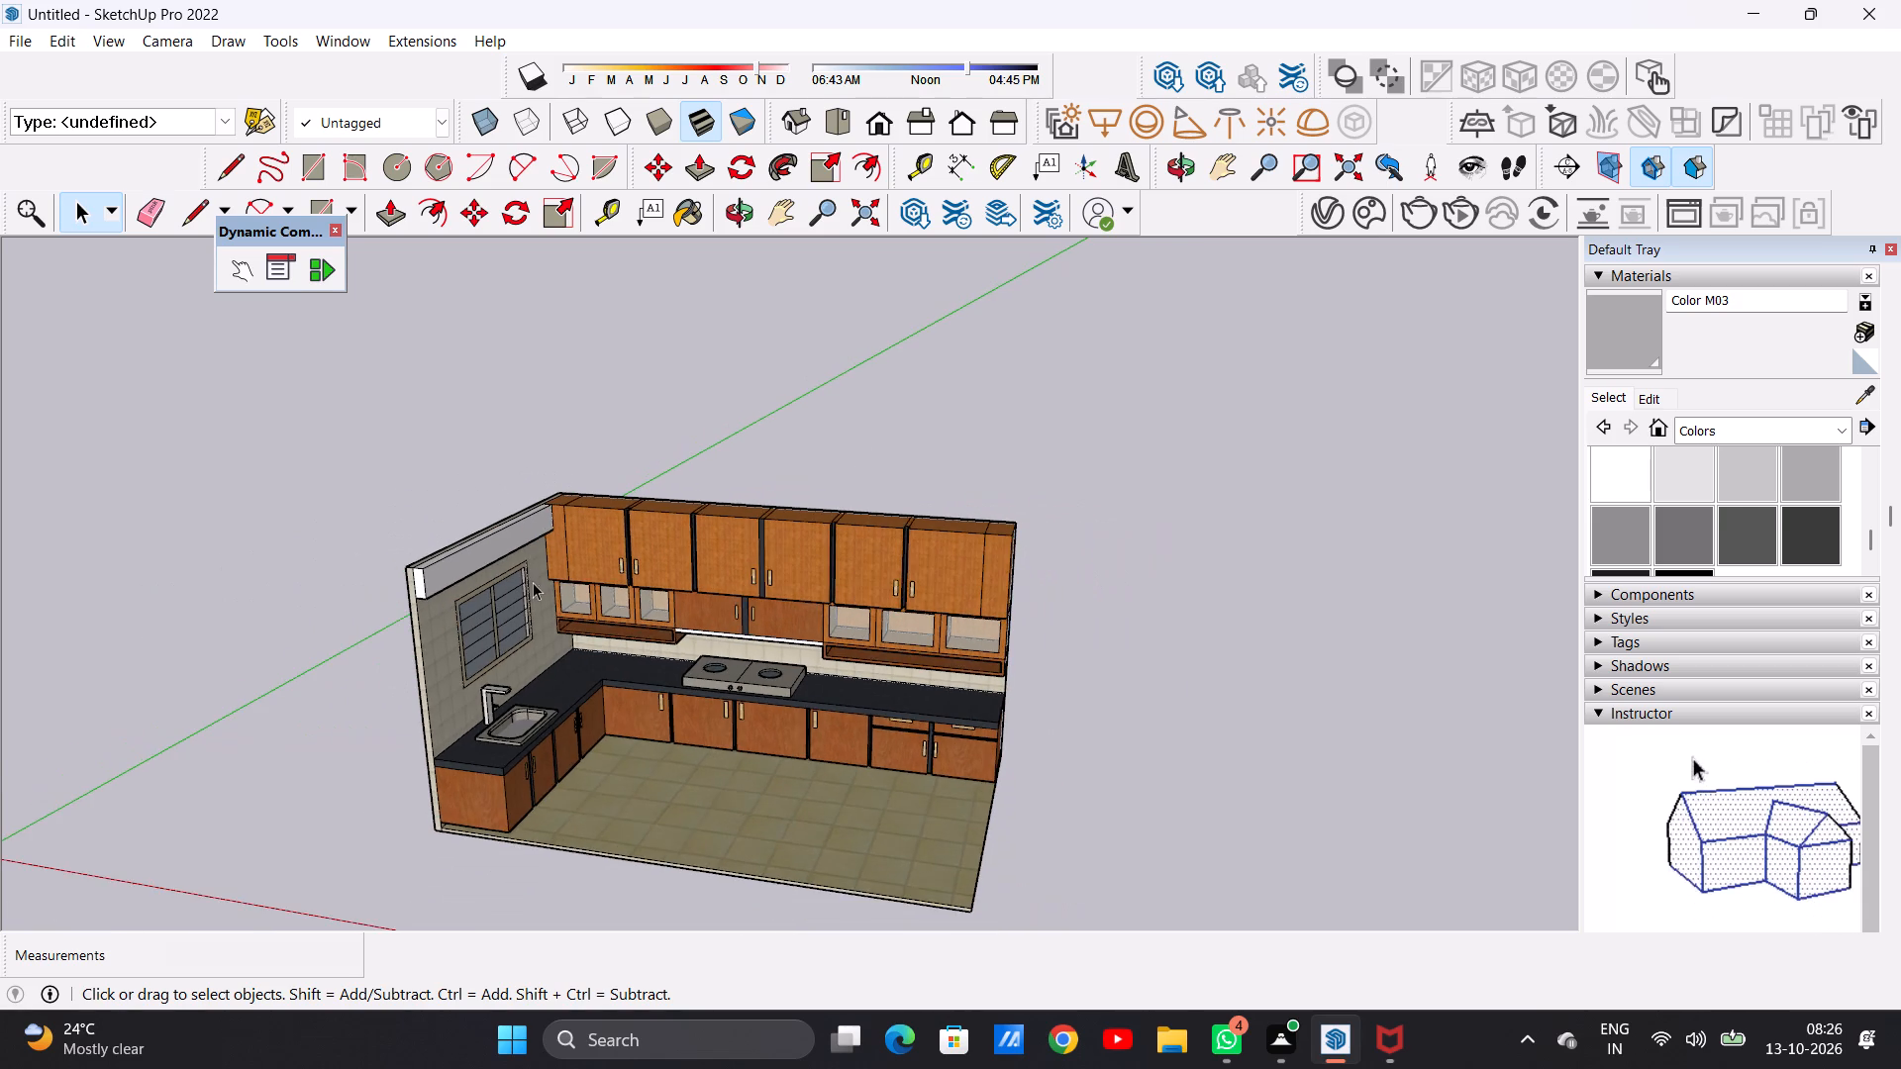
pyautogui.scroll(8, 459, 584)
pyautogui.scroll(-1, 450, 585)
pyautogui.scroll(6, 450, 585)
pyautogui.scroll(-6, 683, 540)
pyautogui.moveTo(929, 558); pyautogui.dragTo(925, 553, button='middle')
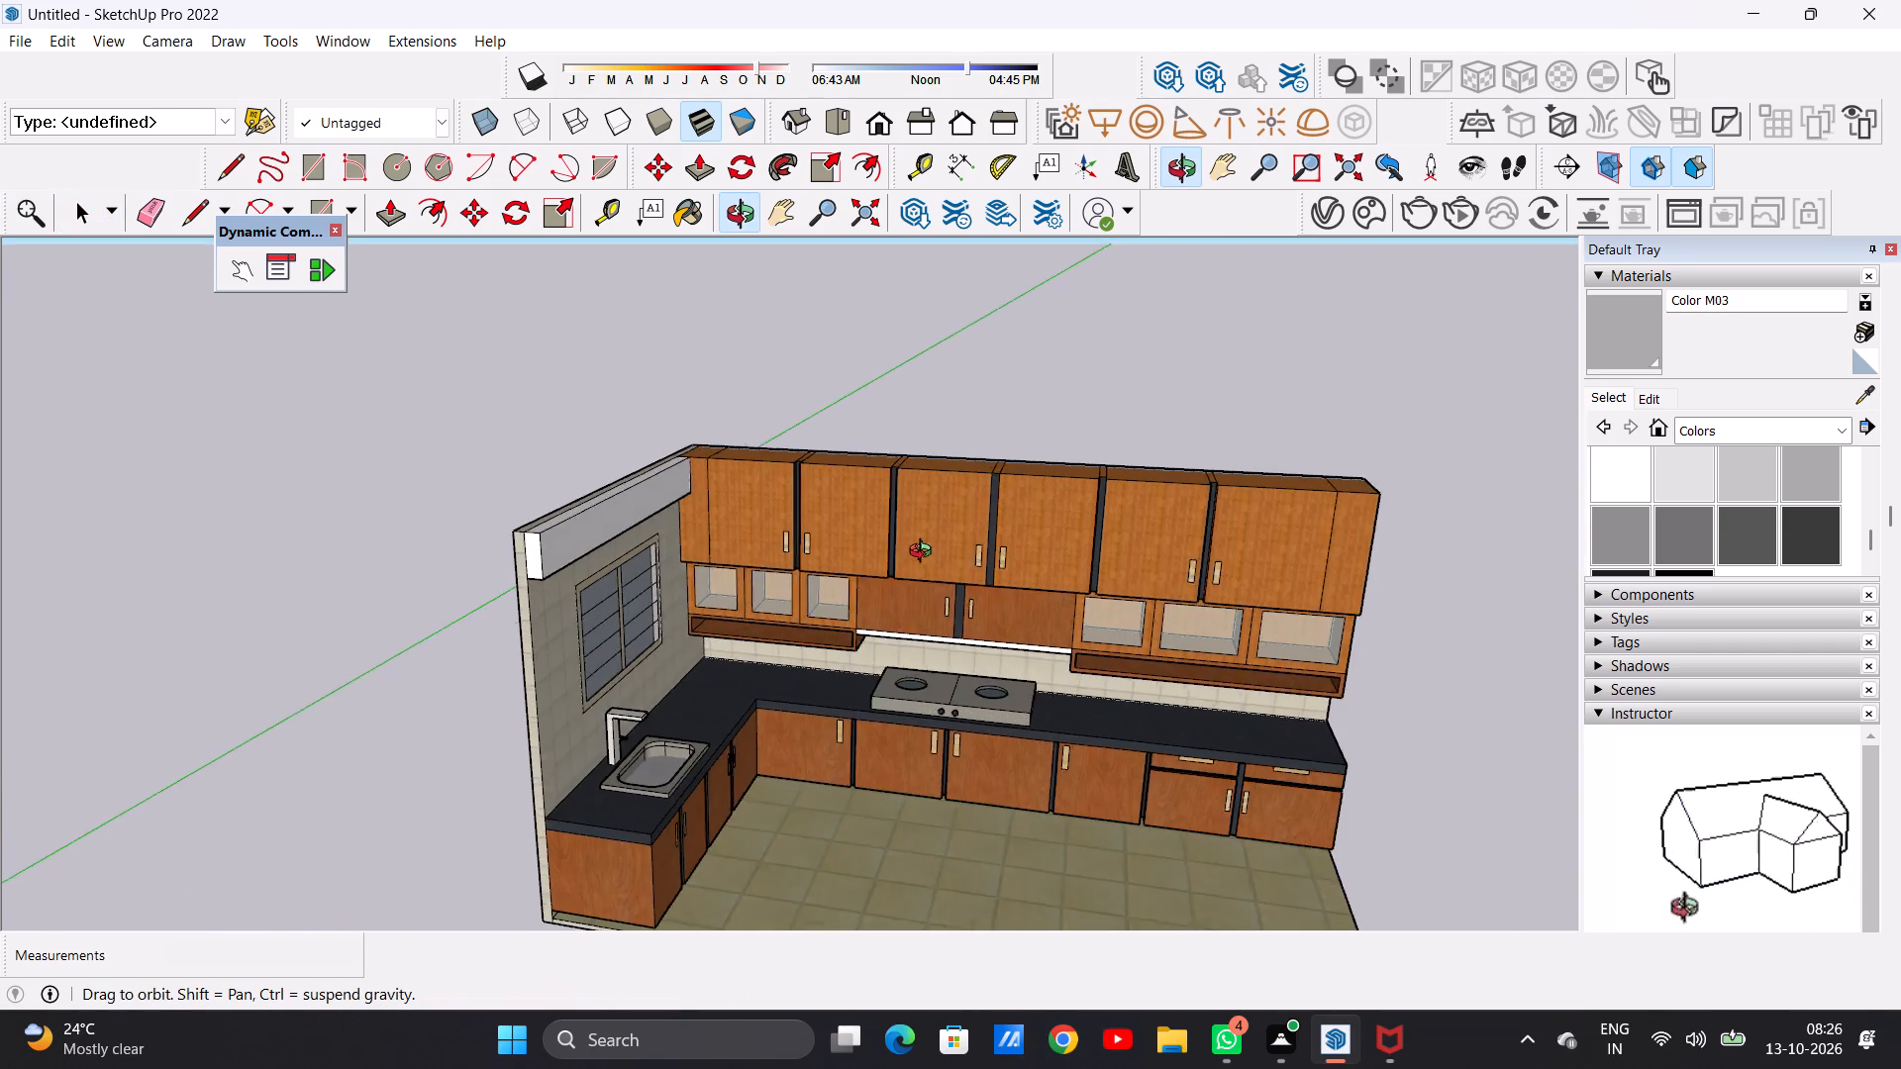
pyautogui.moveTo(925, 553); pyautogui.dragTo(136, 556, button='middle')
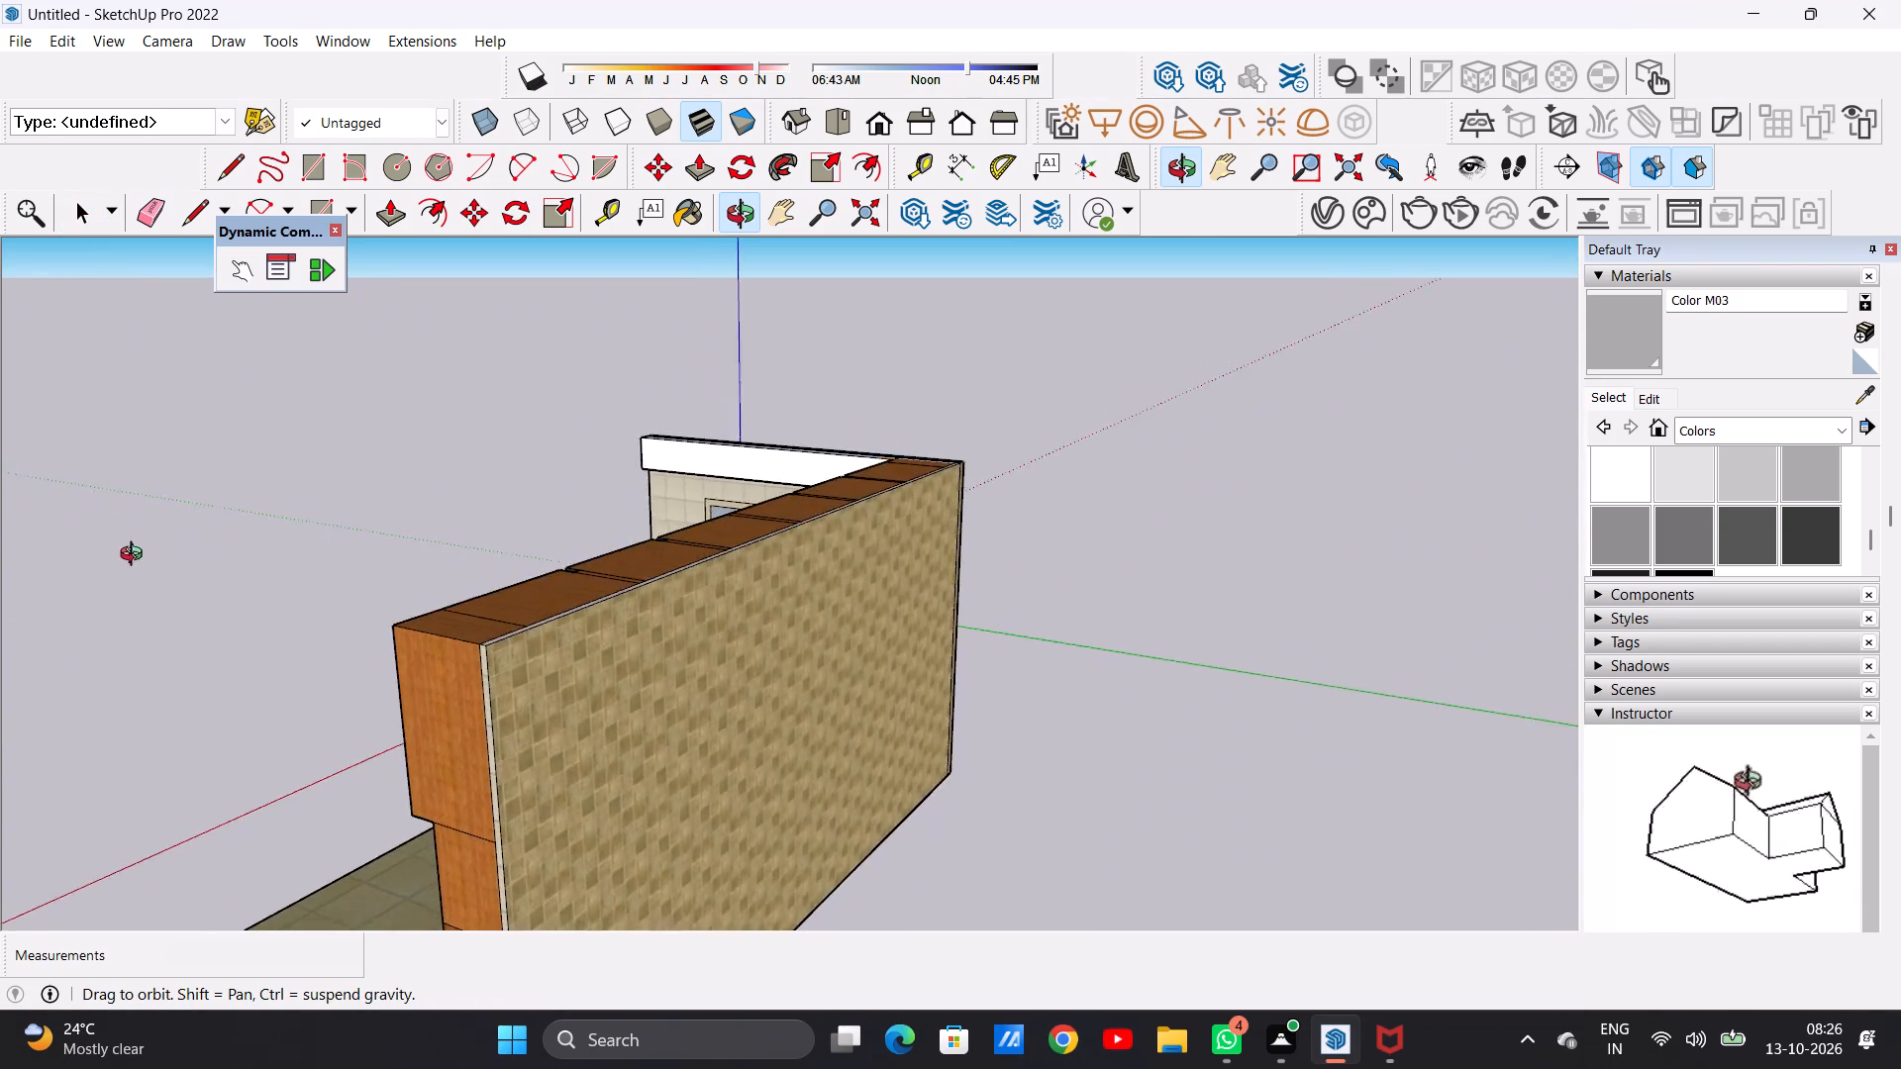
pyautogui.moveTo(136, 556); pyautogui.dragTo(865, 541, button='middle')
pyautogui.scroll(-10, 624, 474)
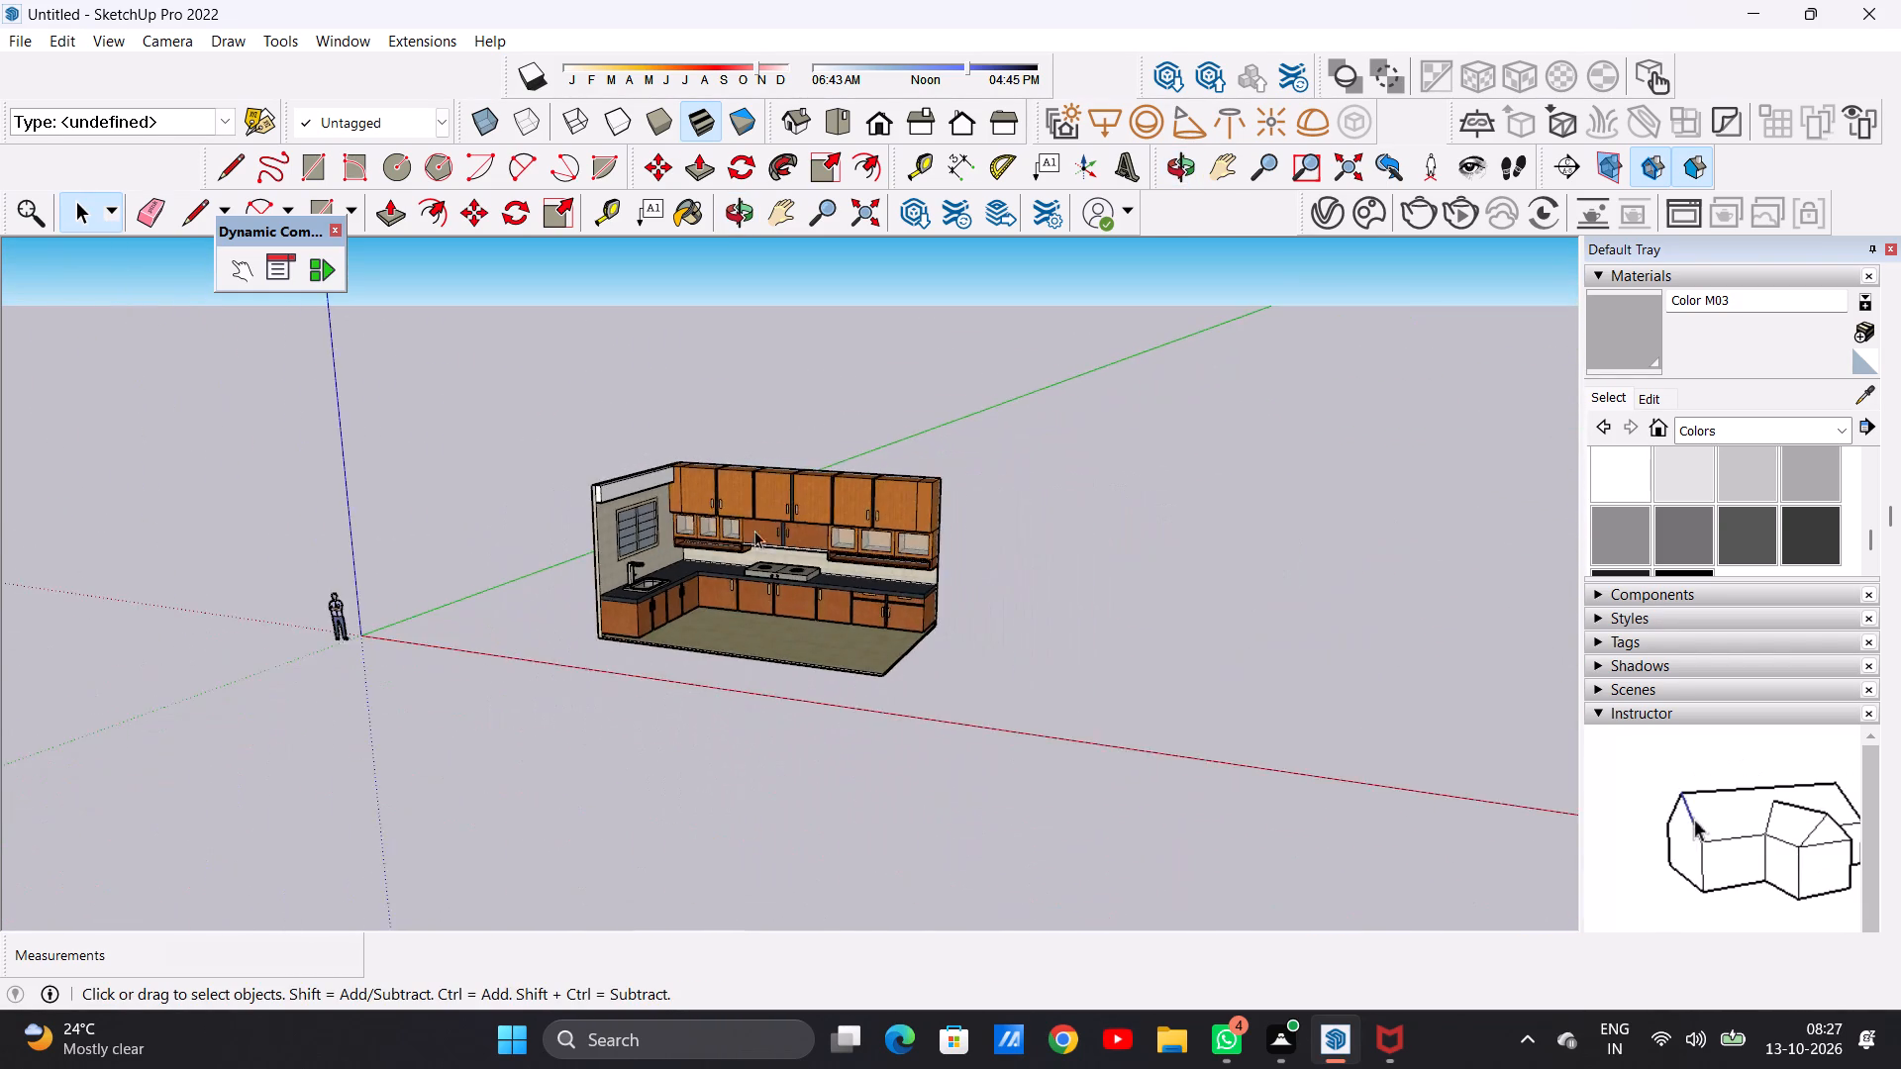
pyautogui.scroll(14, 746, 542)
pyautogui.moveTo(808, 560); pyautogui.dragTo(871, 617, button='middle')
pyautogui.scroll(-3, 880, 581)
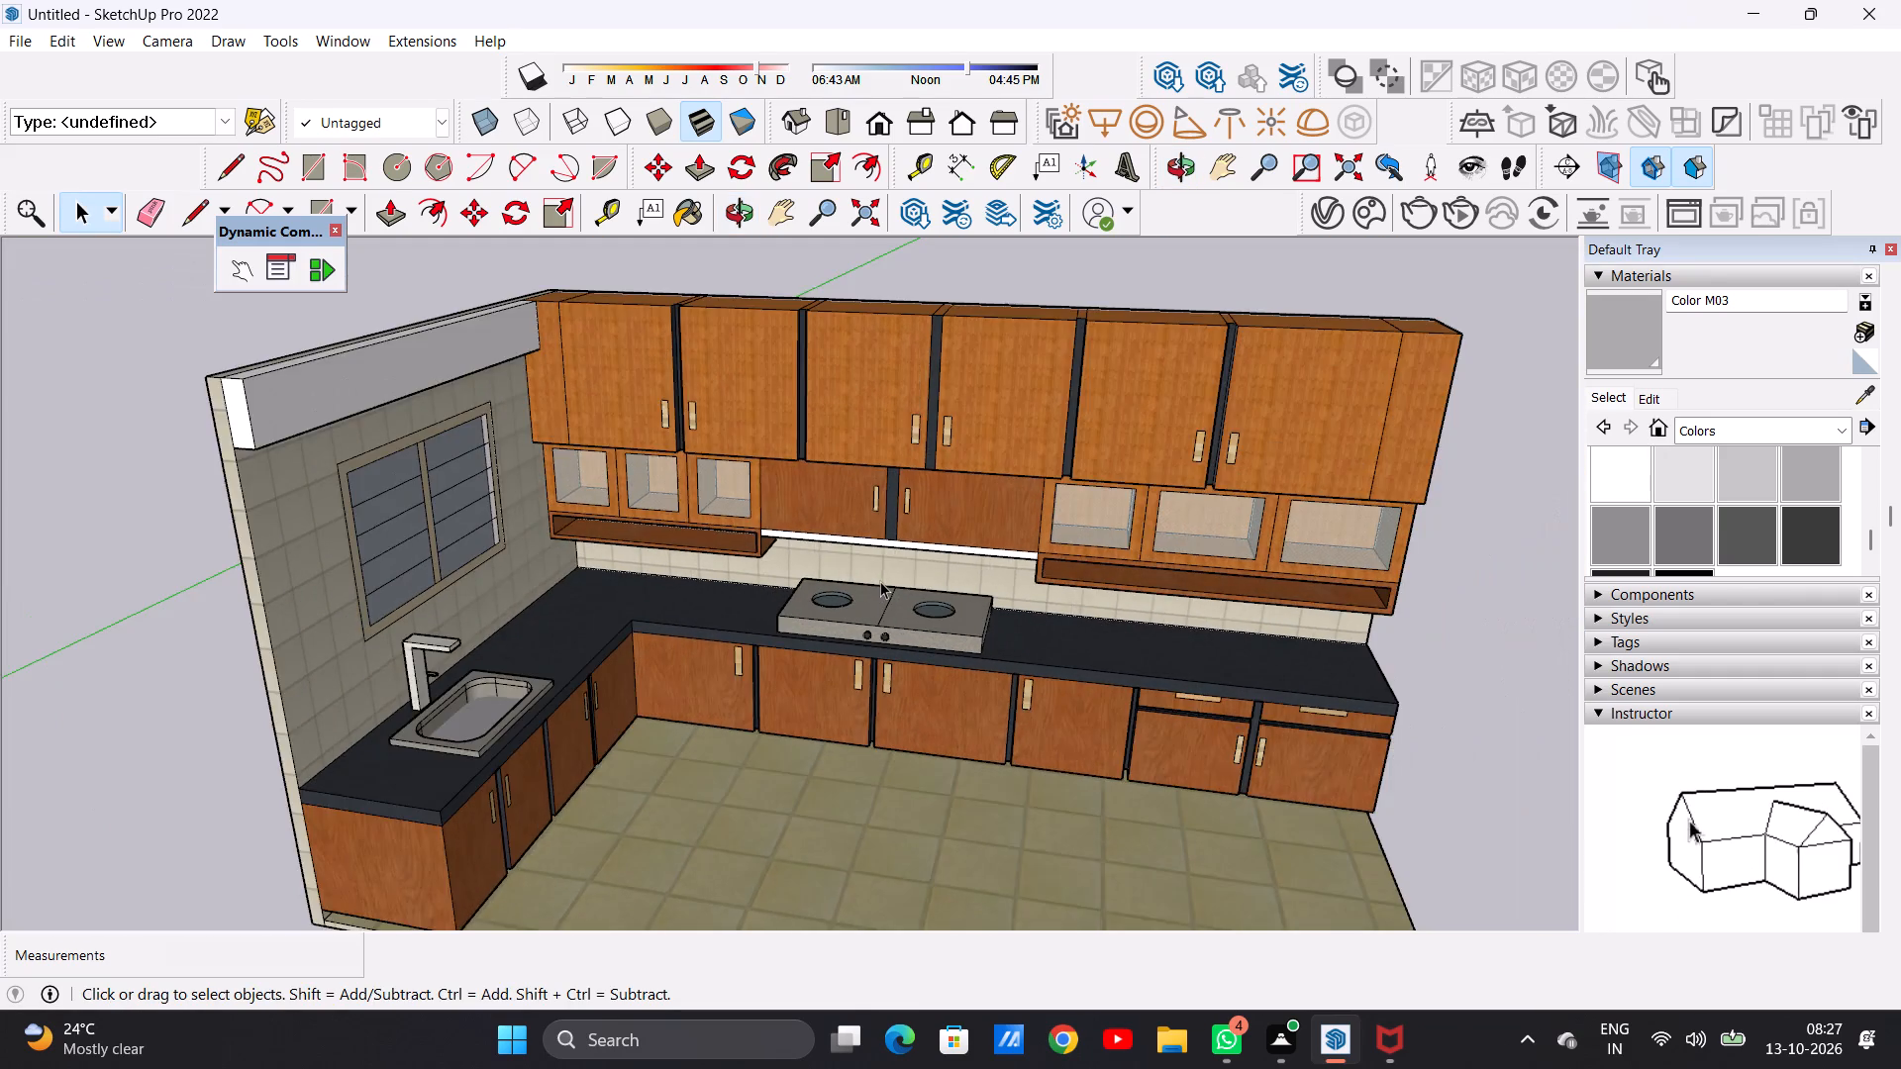
pyautogui.scroll(-4, 880, 581)
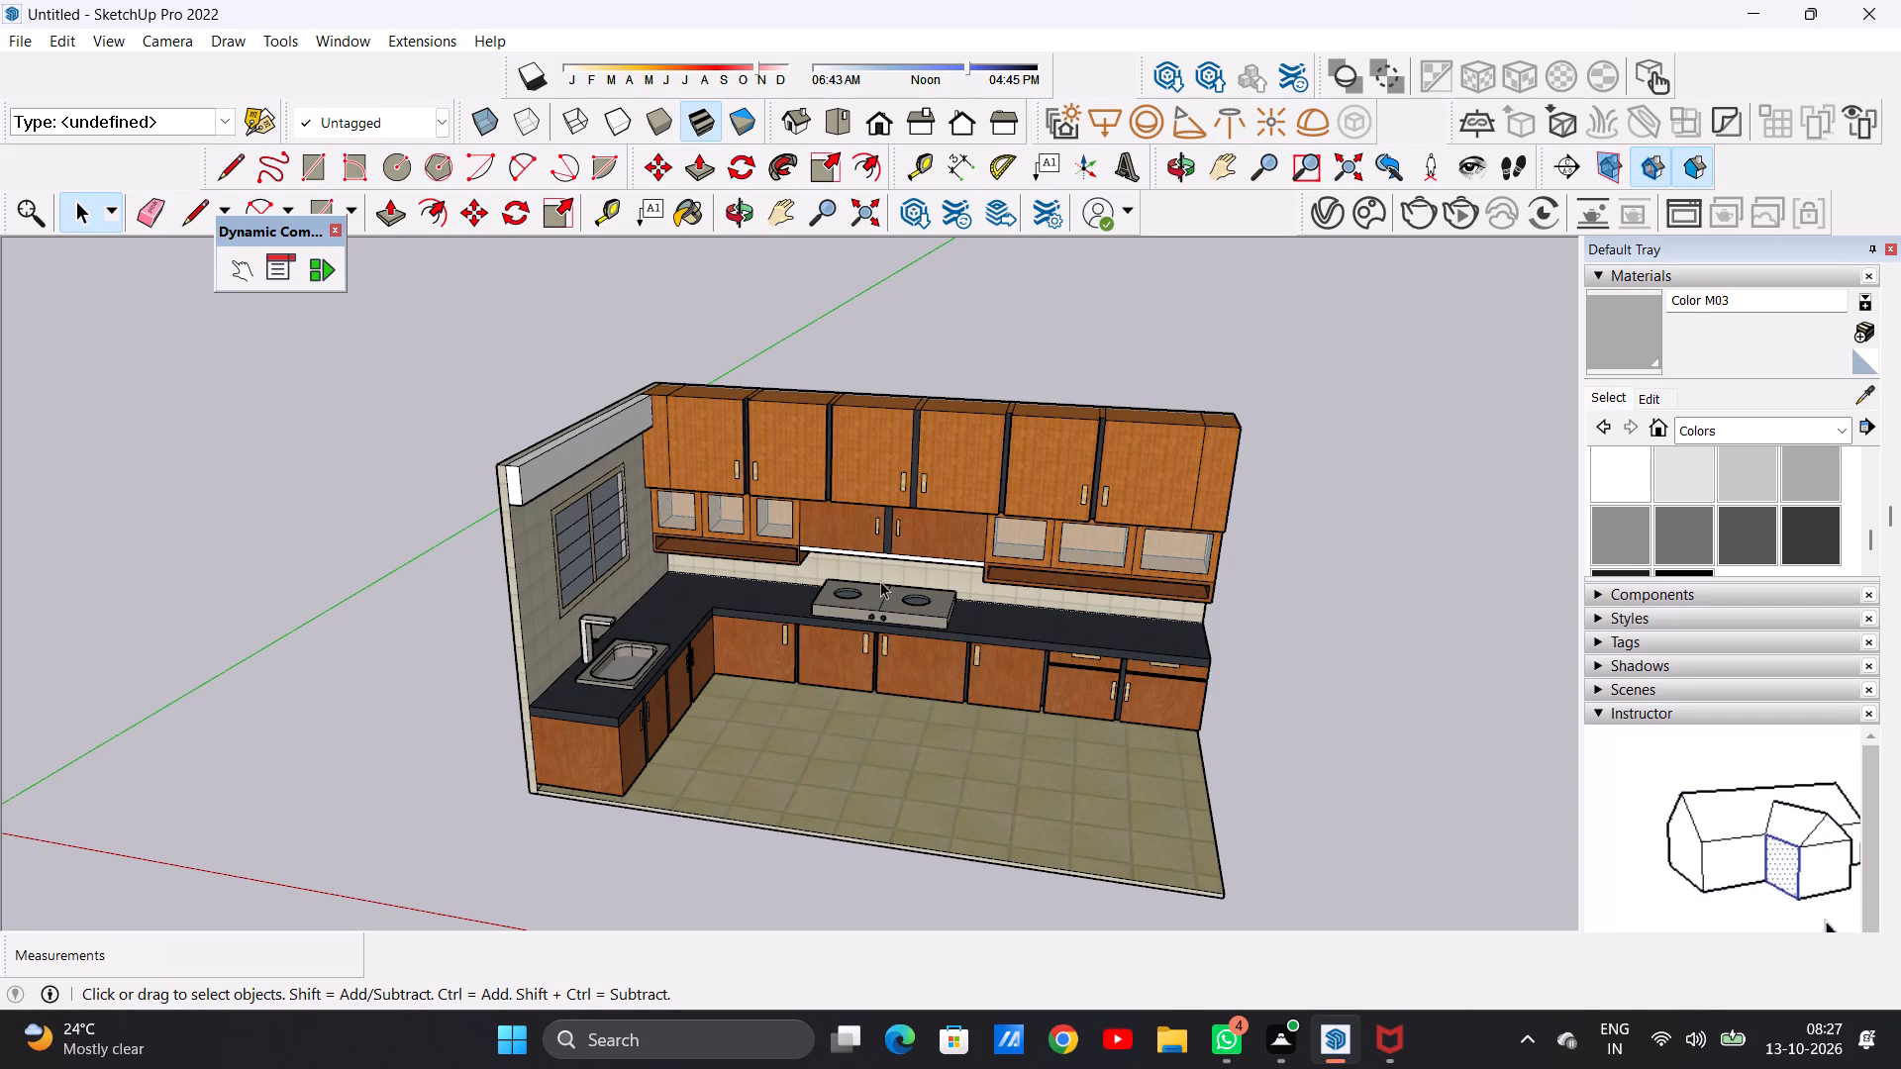
# Draw a rectangle about 2' 2" by 1' 3" on the tiled wall between the window frame and the white beam.
pyautogui.scroll(6, 516, 465)
pyautogui.moveTo(597, 515); pyautogui.dragTo(458, 492, button='middle')
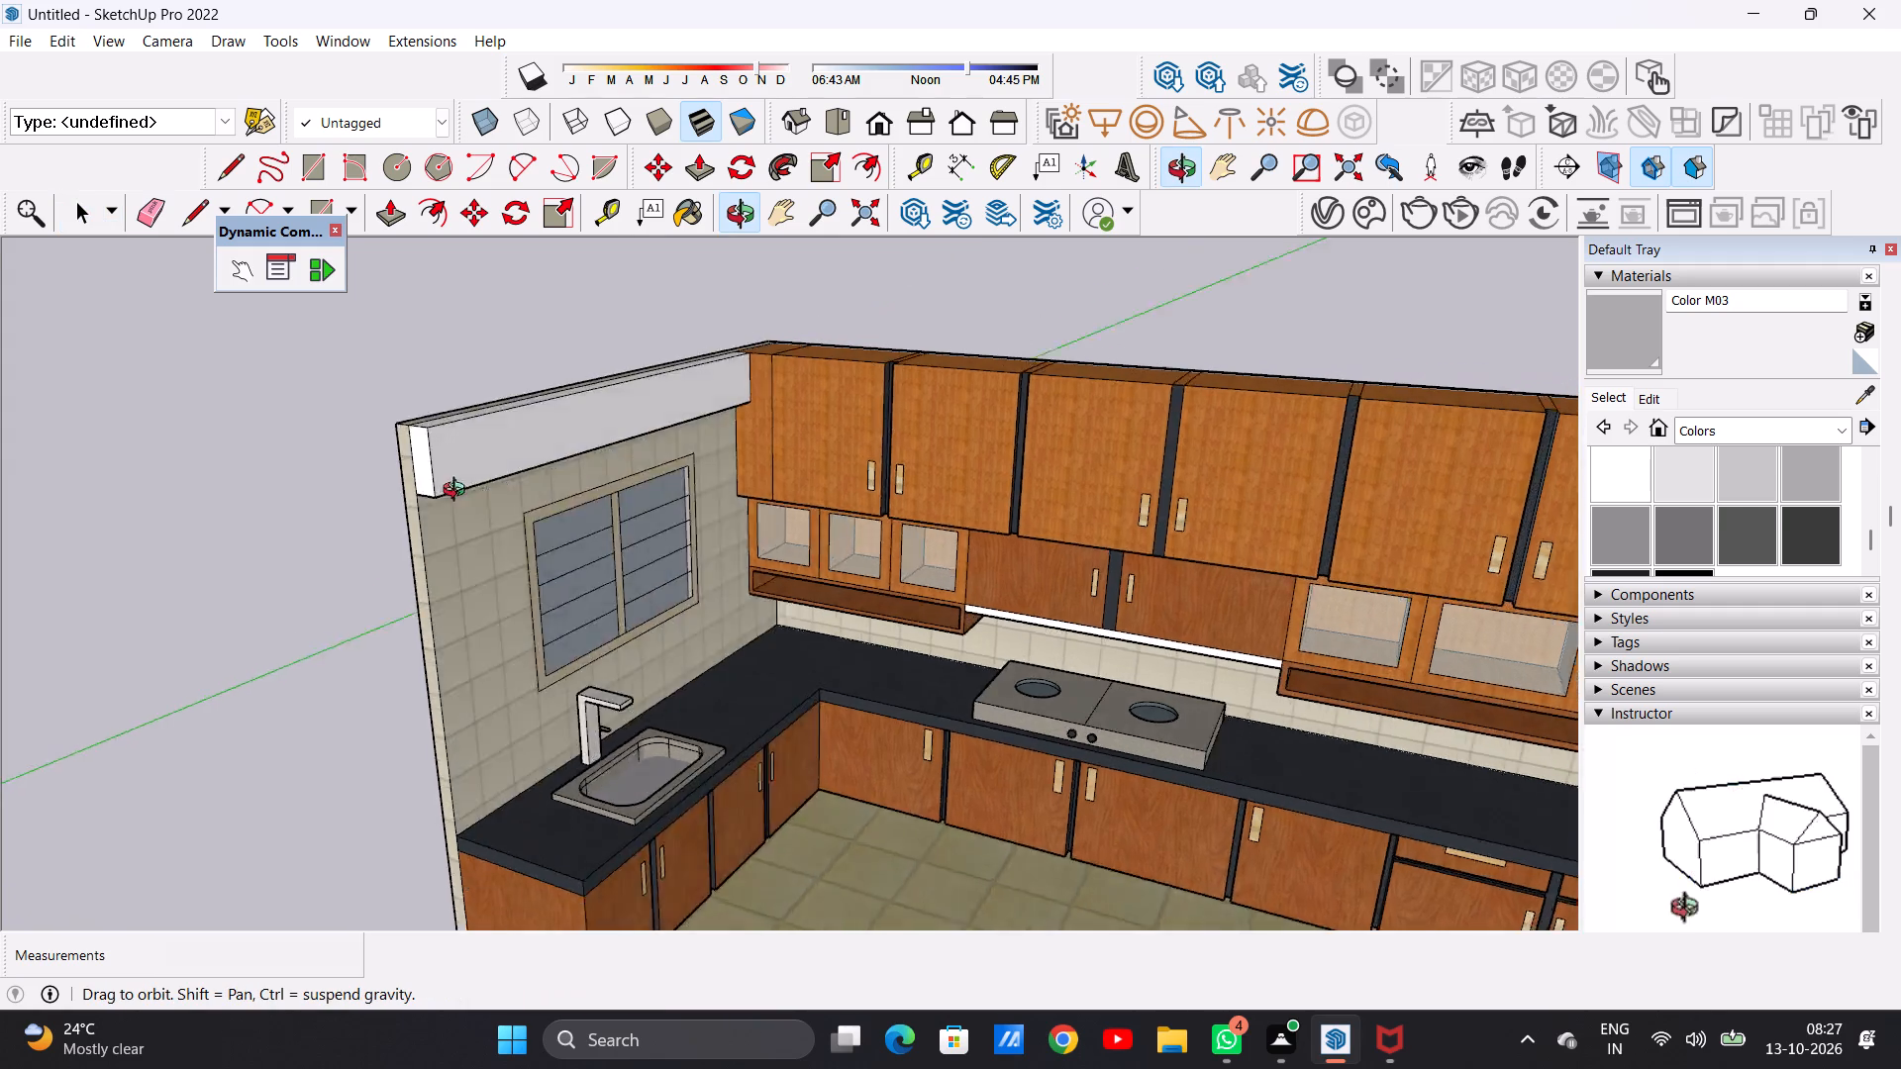
pyautogui.moveTo(458, 492); pyautogui.dragTo(219, 473, button='middle')
pyautogui.scroll(12, 607, 437)
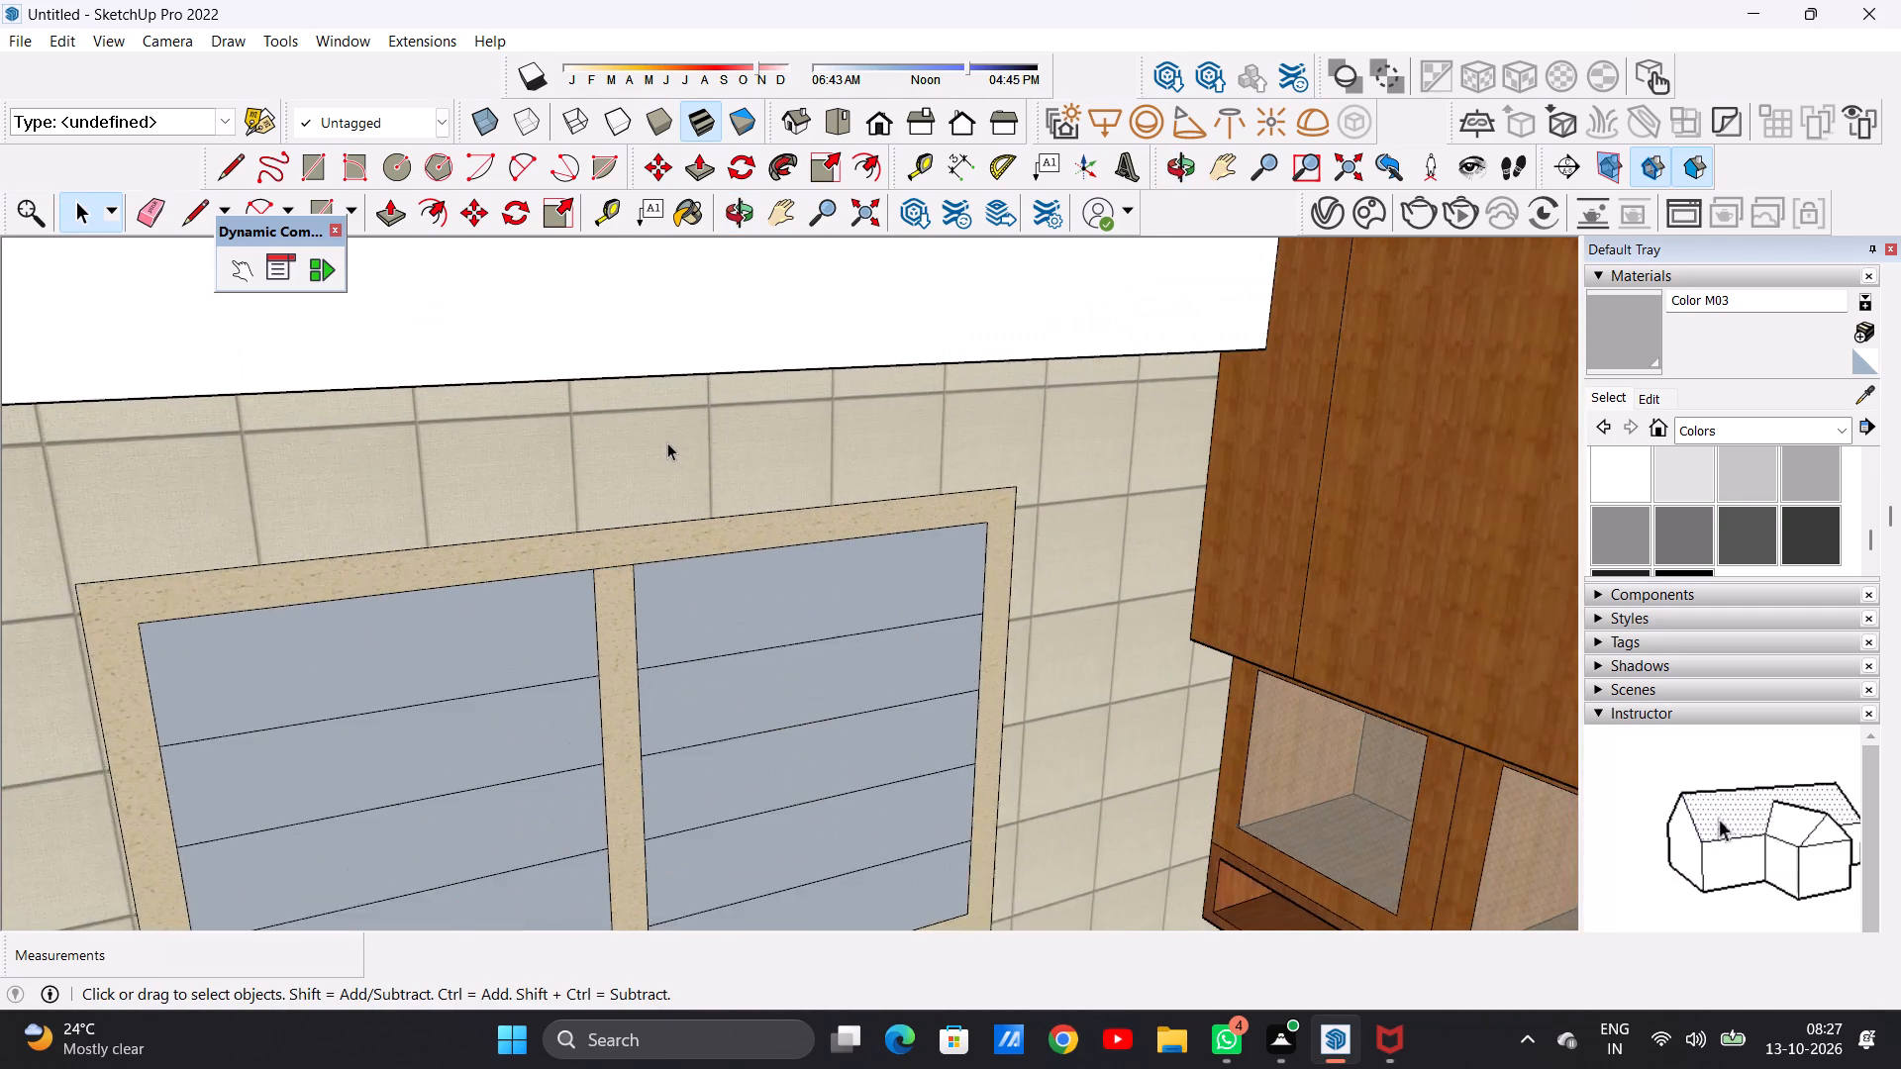
pyautogui.scroll(2, 667, 442)
pyautogui.scroll(-13, 668, 443)
pyautogui.moveTo(730, 443); pyautogui.dragTo(650, 432, button='middle')
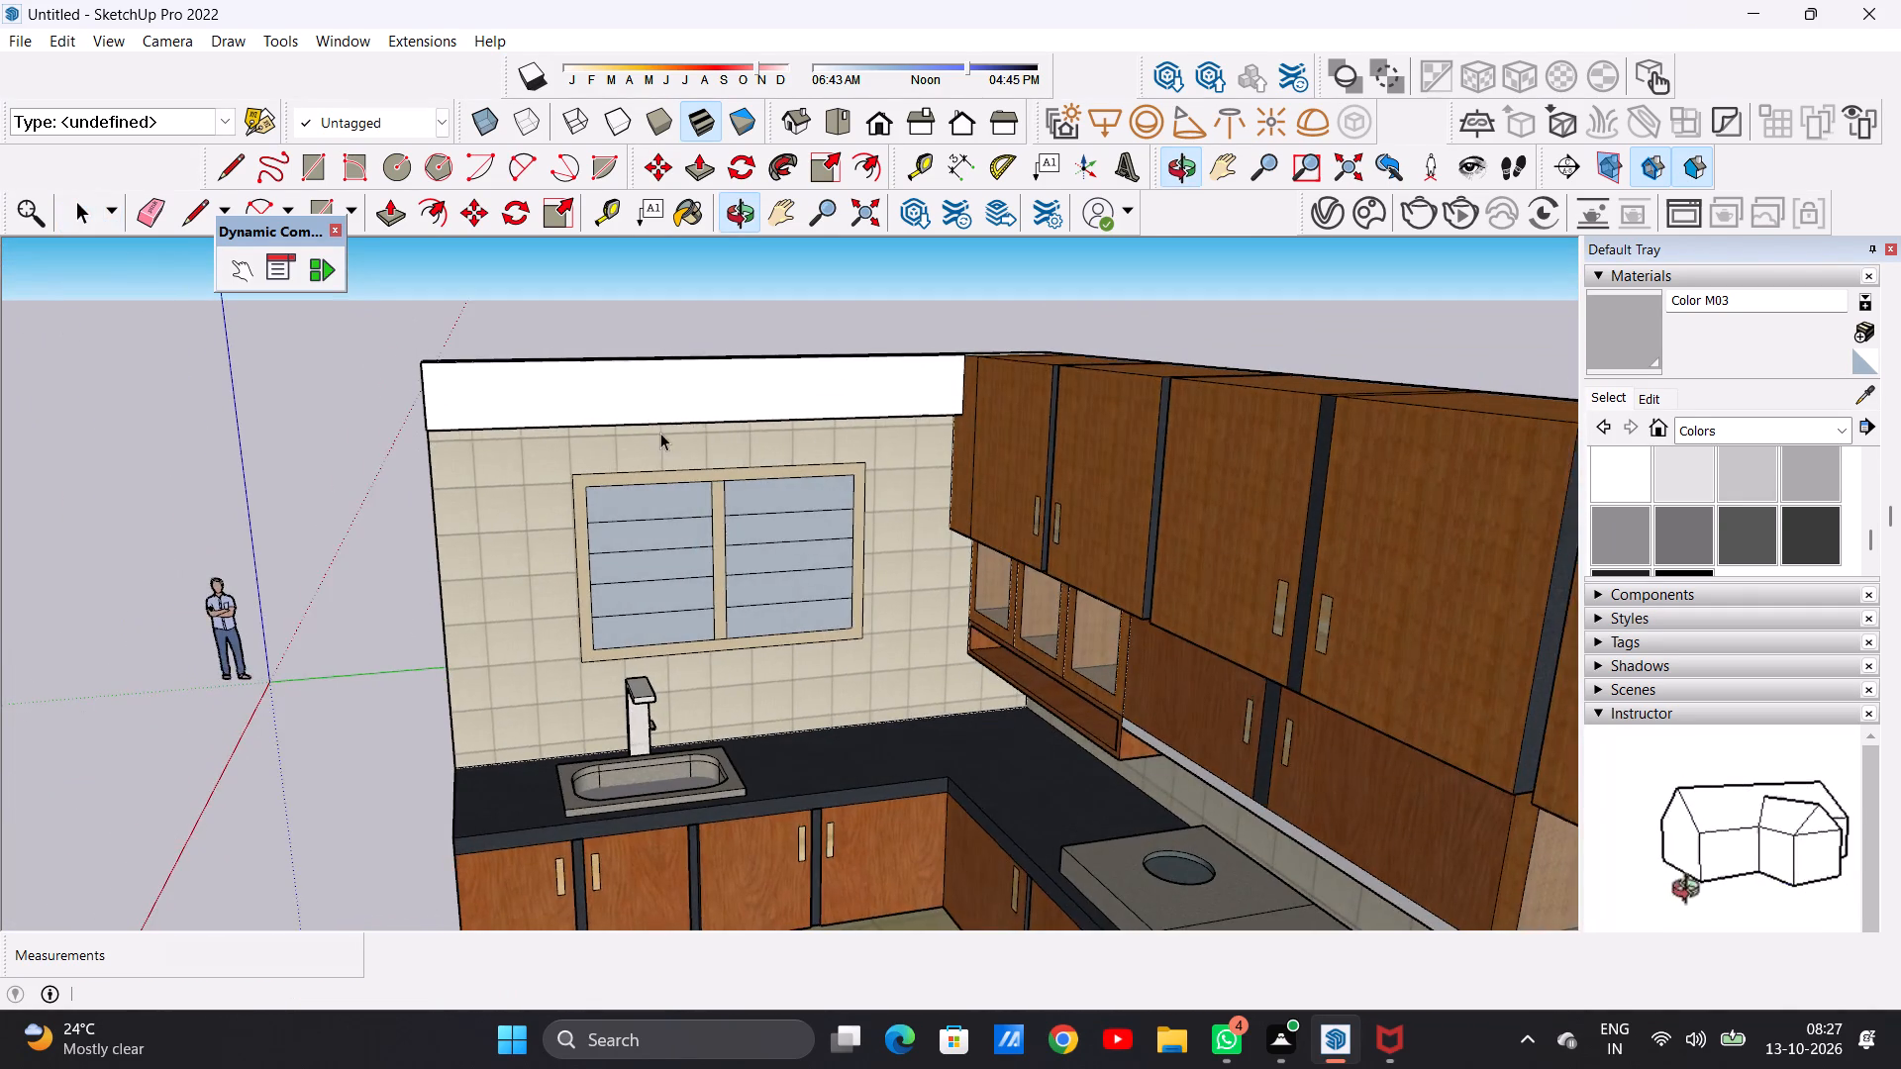
pyautogui.scroll(11, 687, 447)
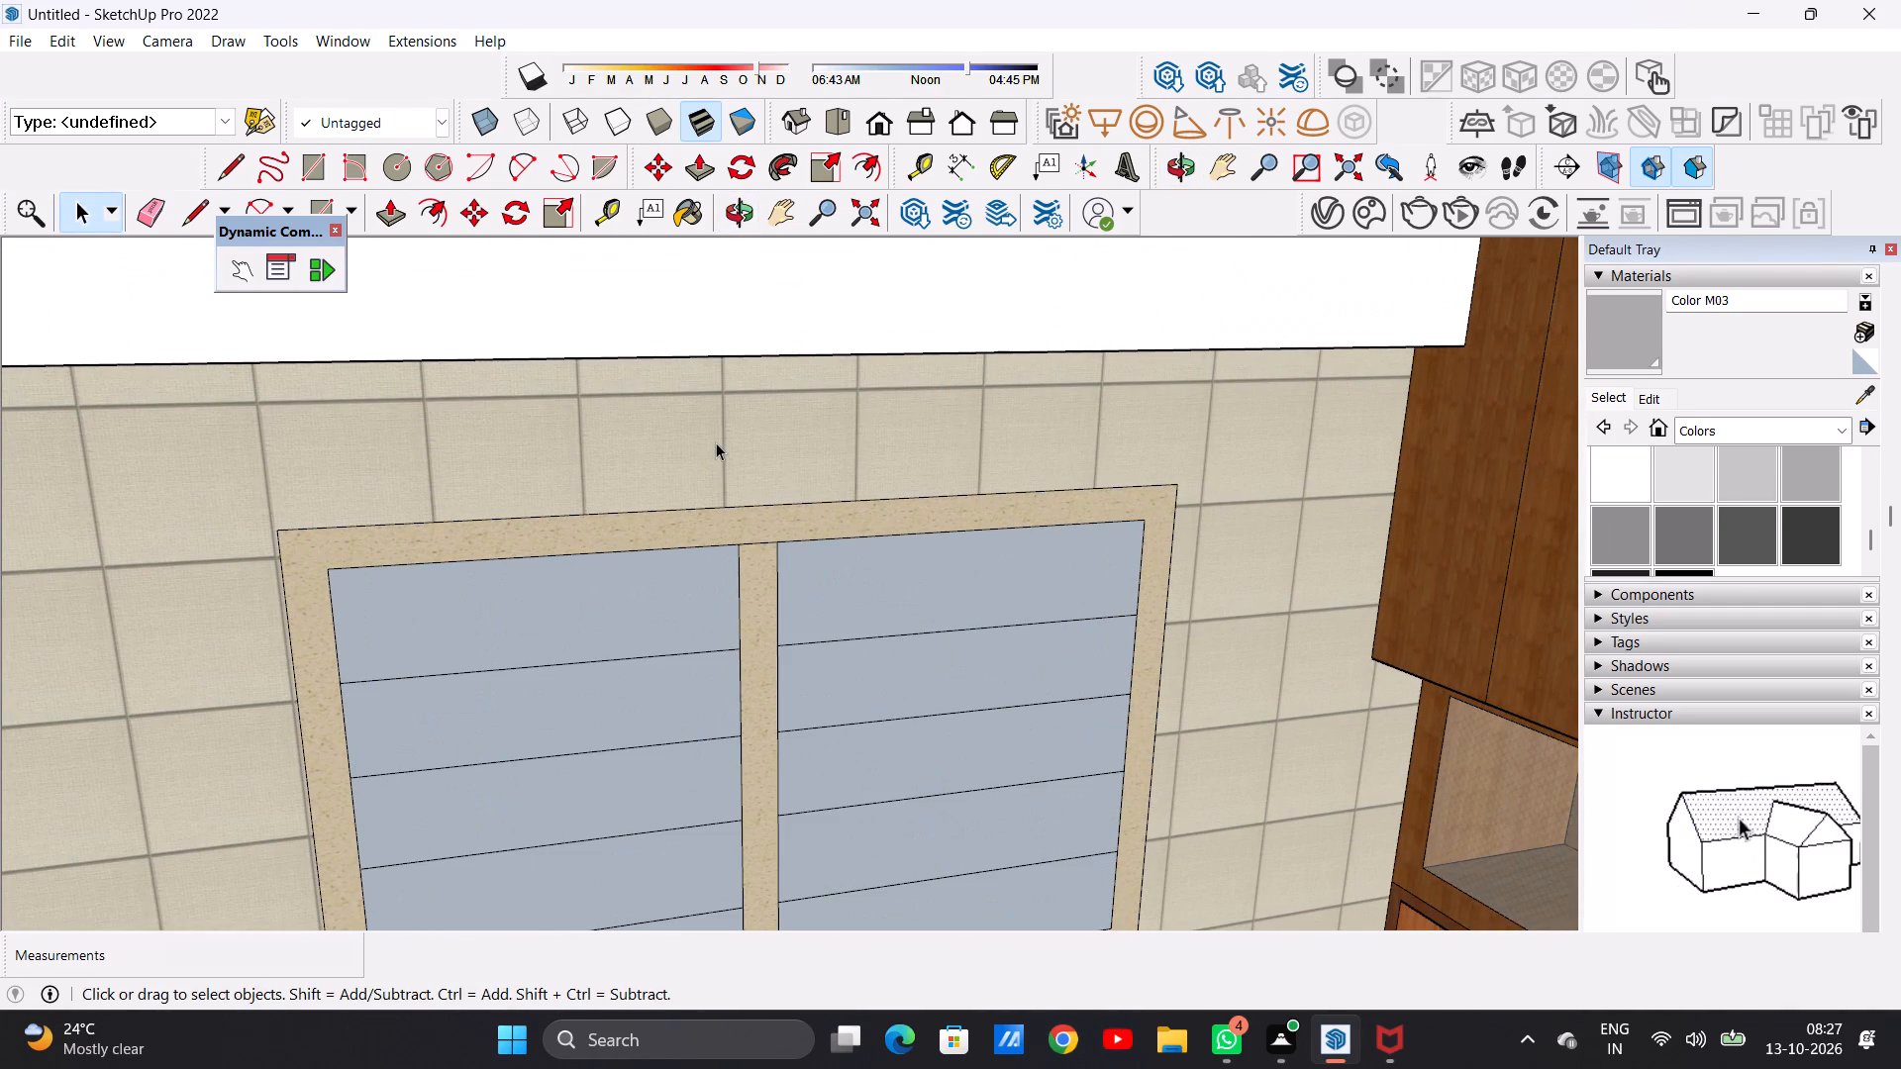
pyautogui.press('r')
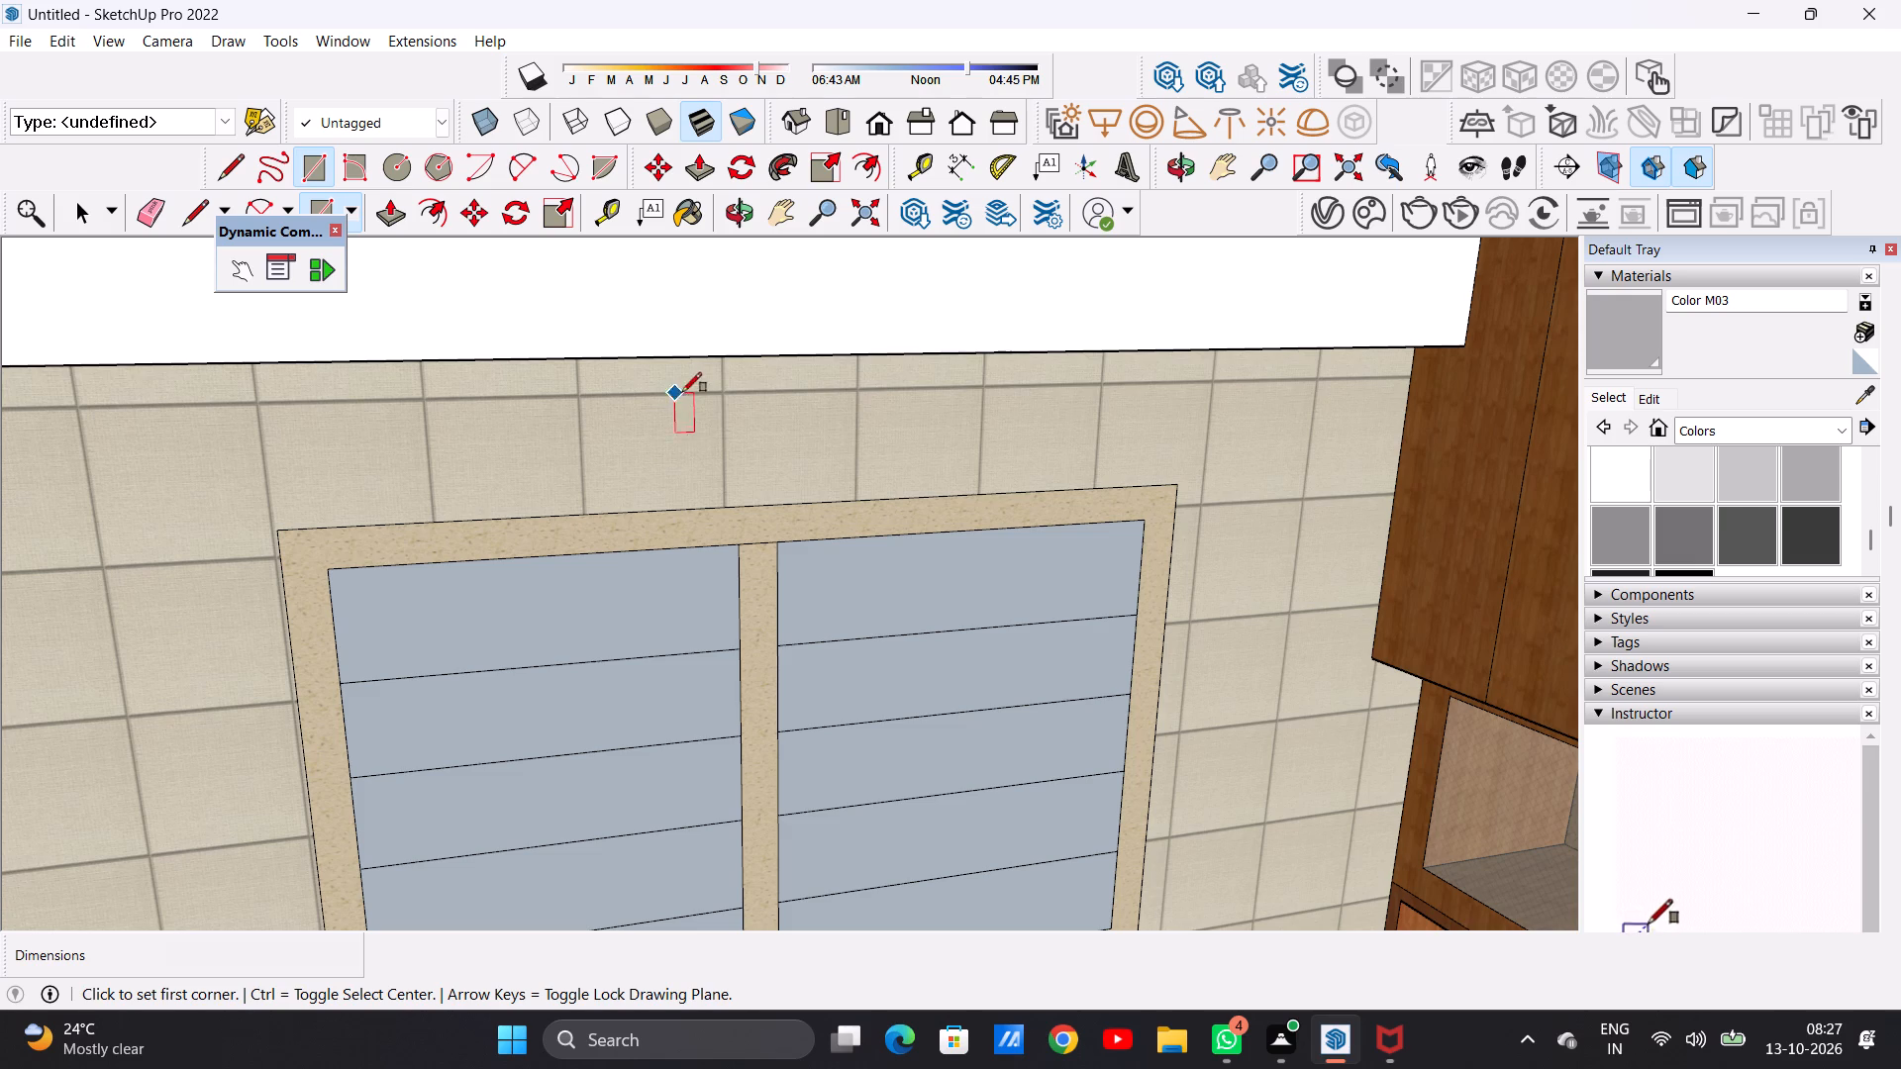
pyautogui.click(680, 368)
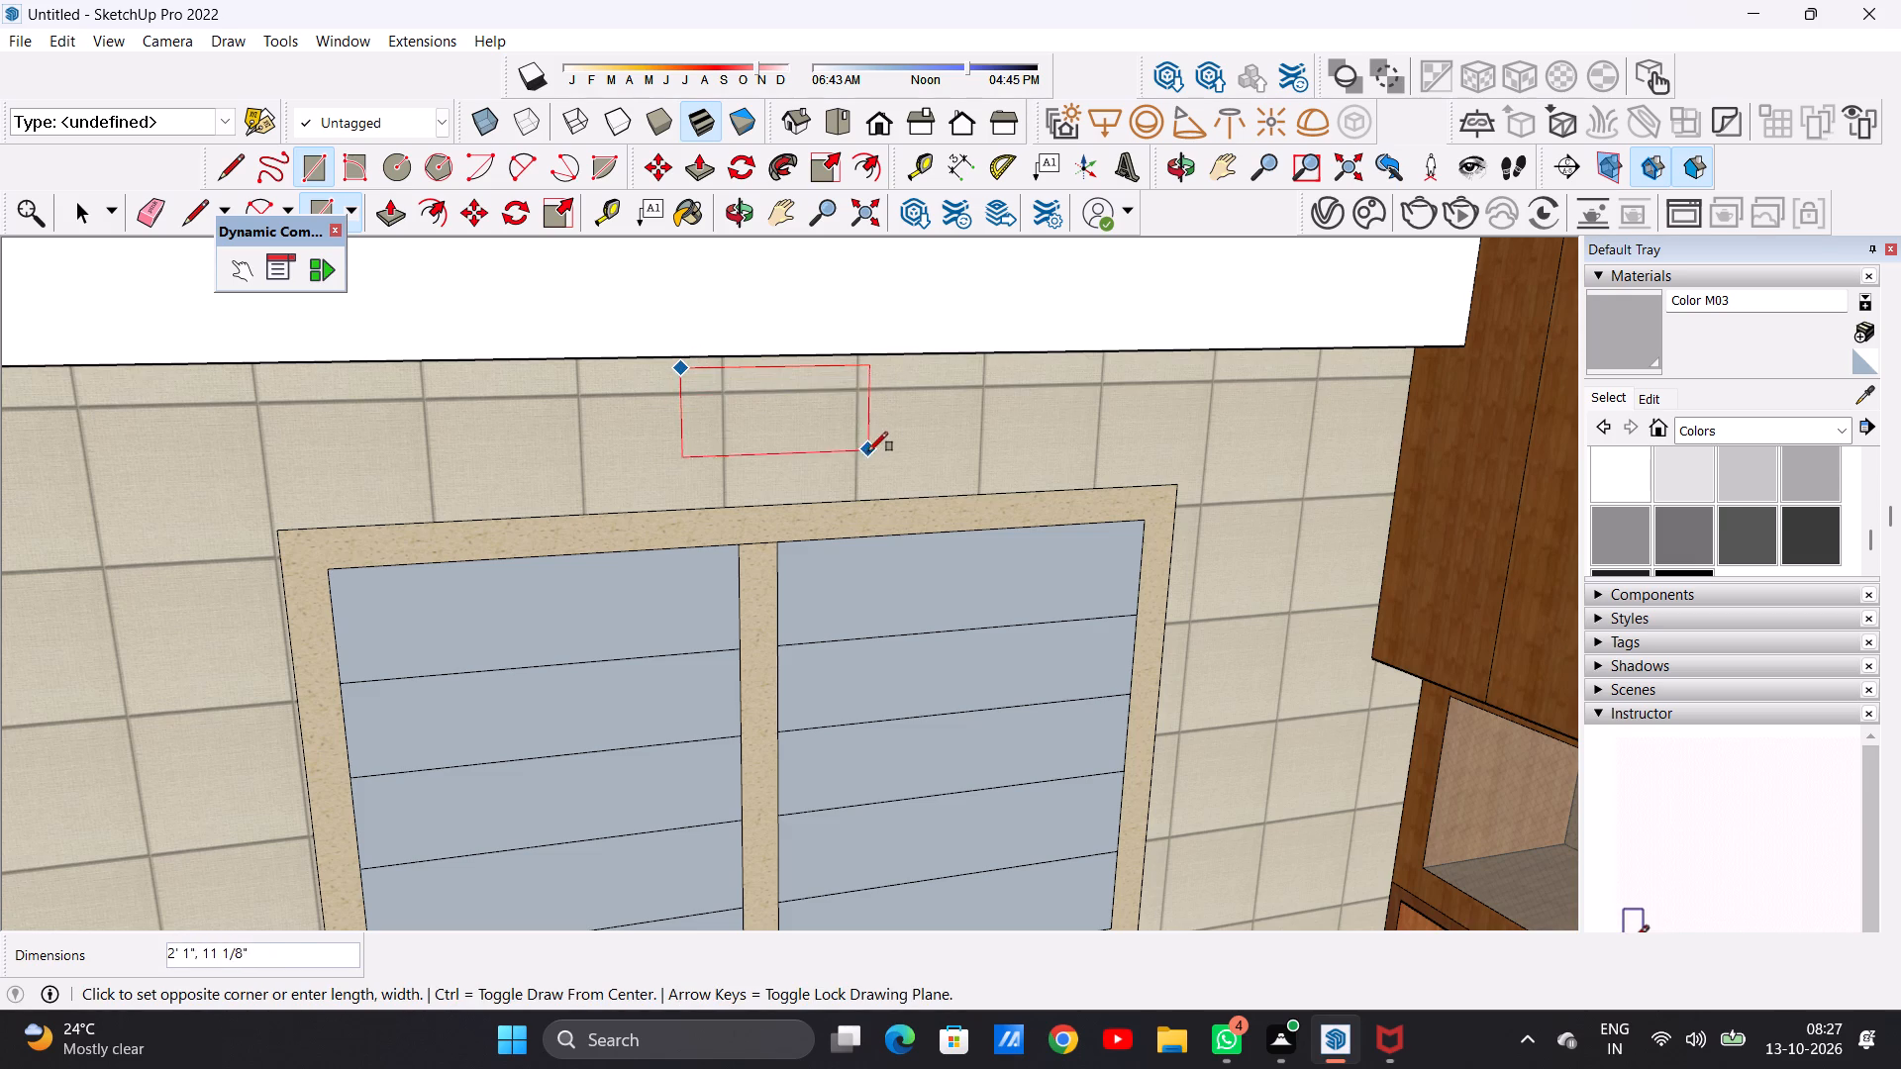
pyautogui.click(877, 481)
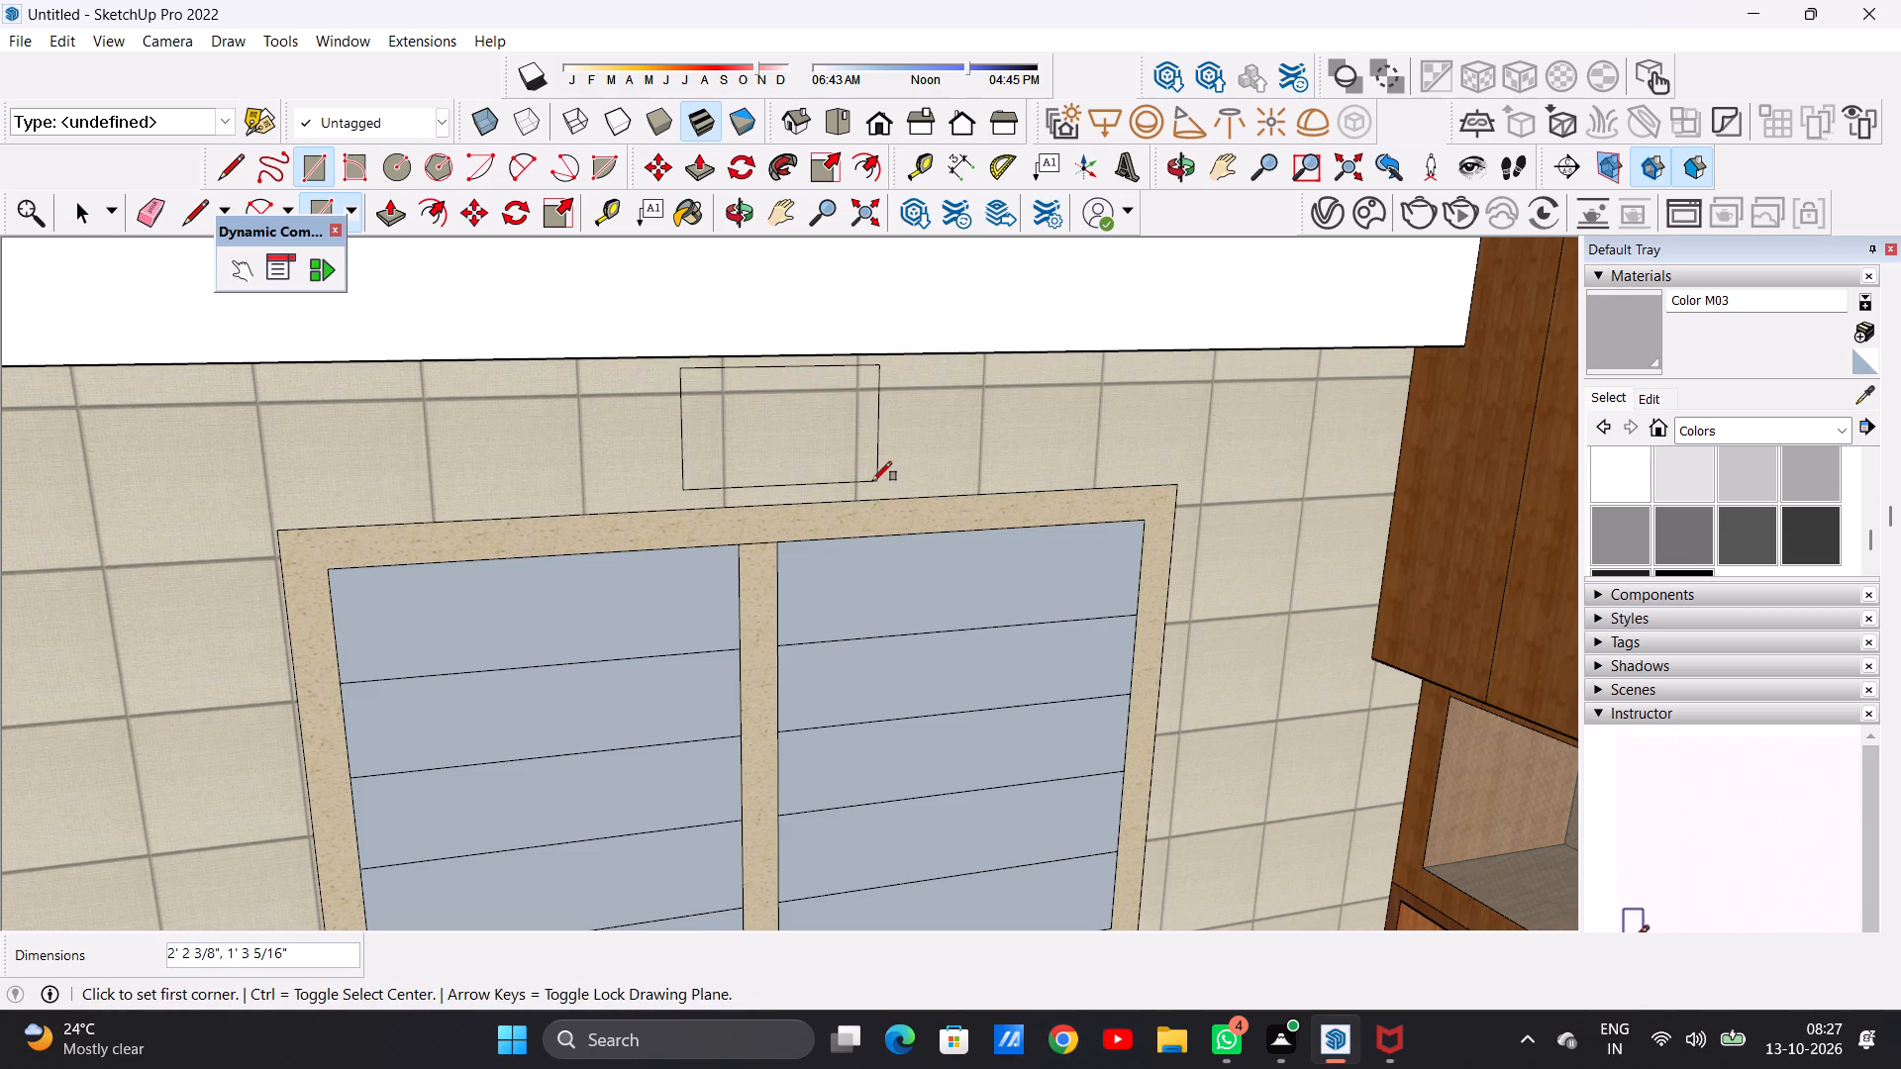
# Paint the new rectangle above the window with Color M01.
pyautogui.click(1671, 476)
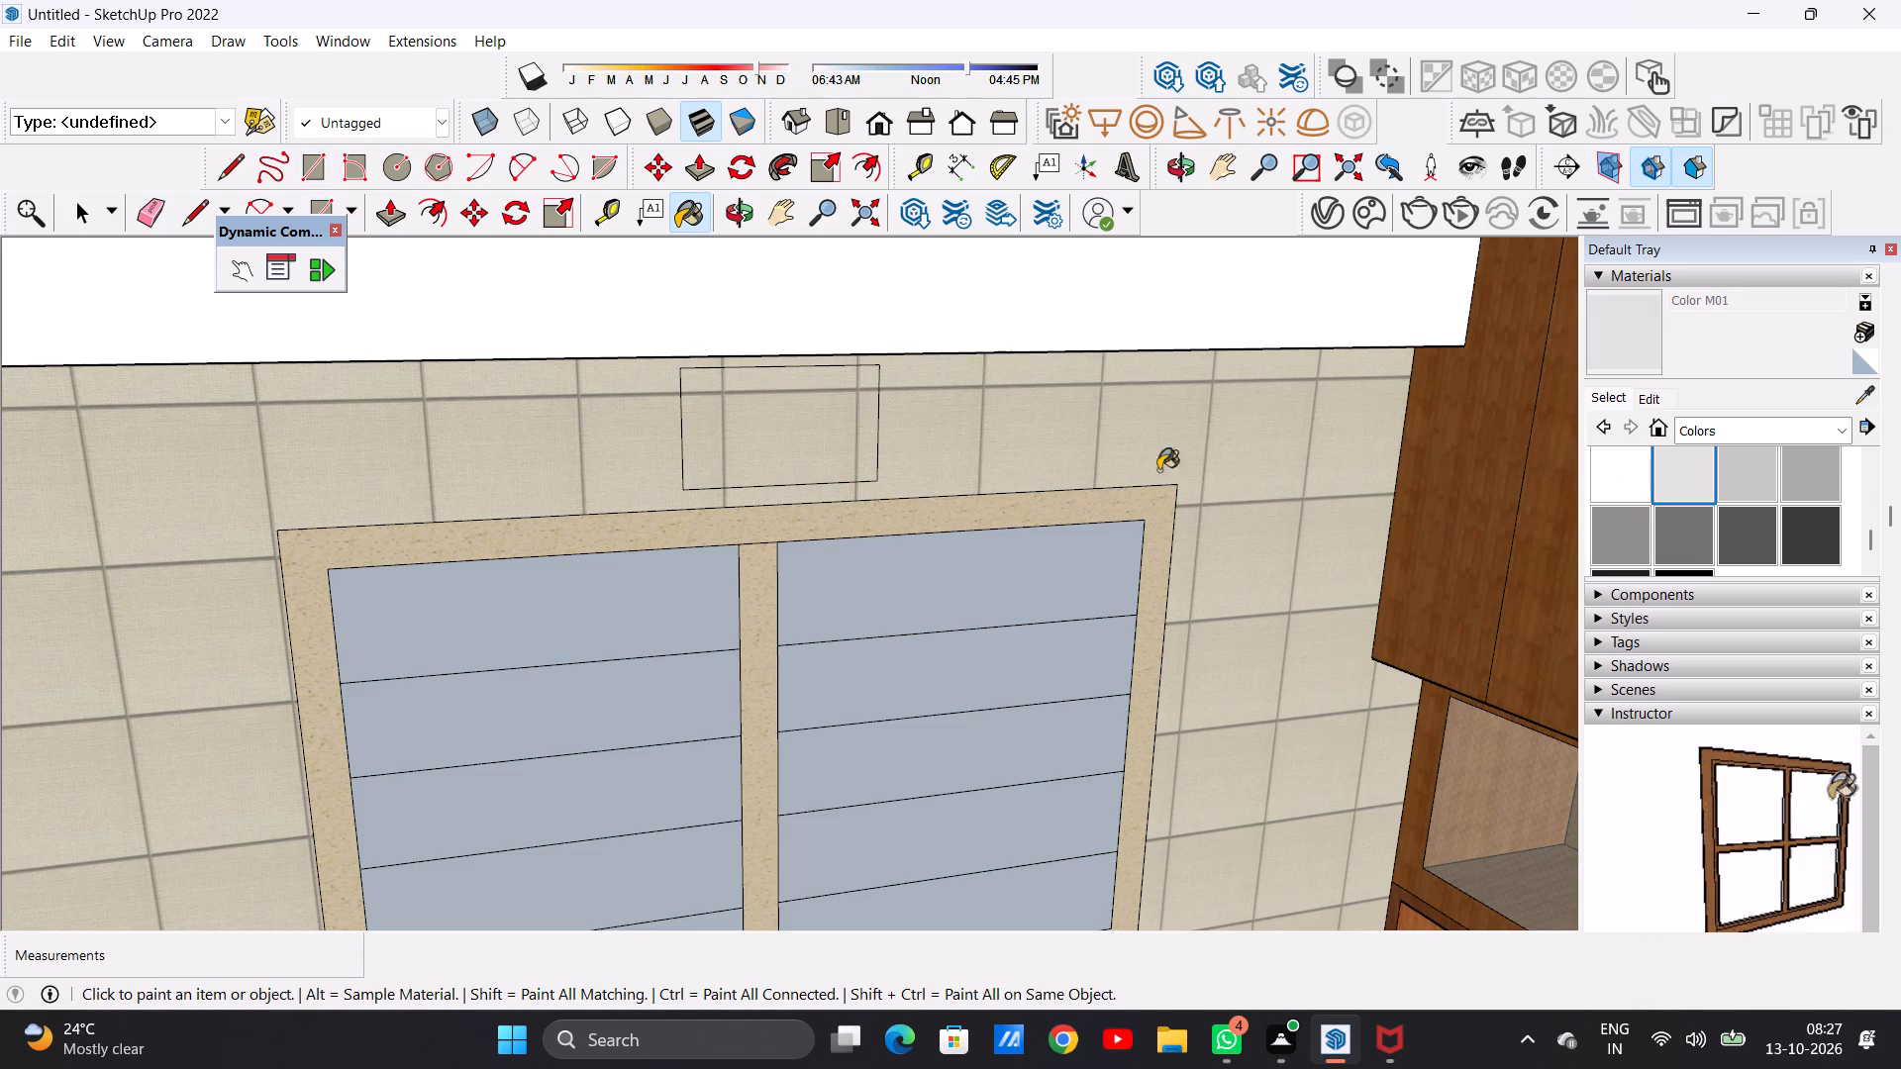
pyautogui.click(768, 451)
pyautogui.scroll(2, 786, 449)
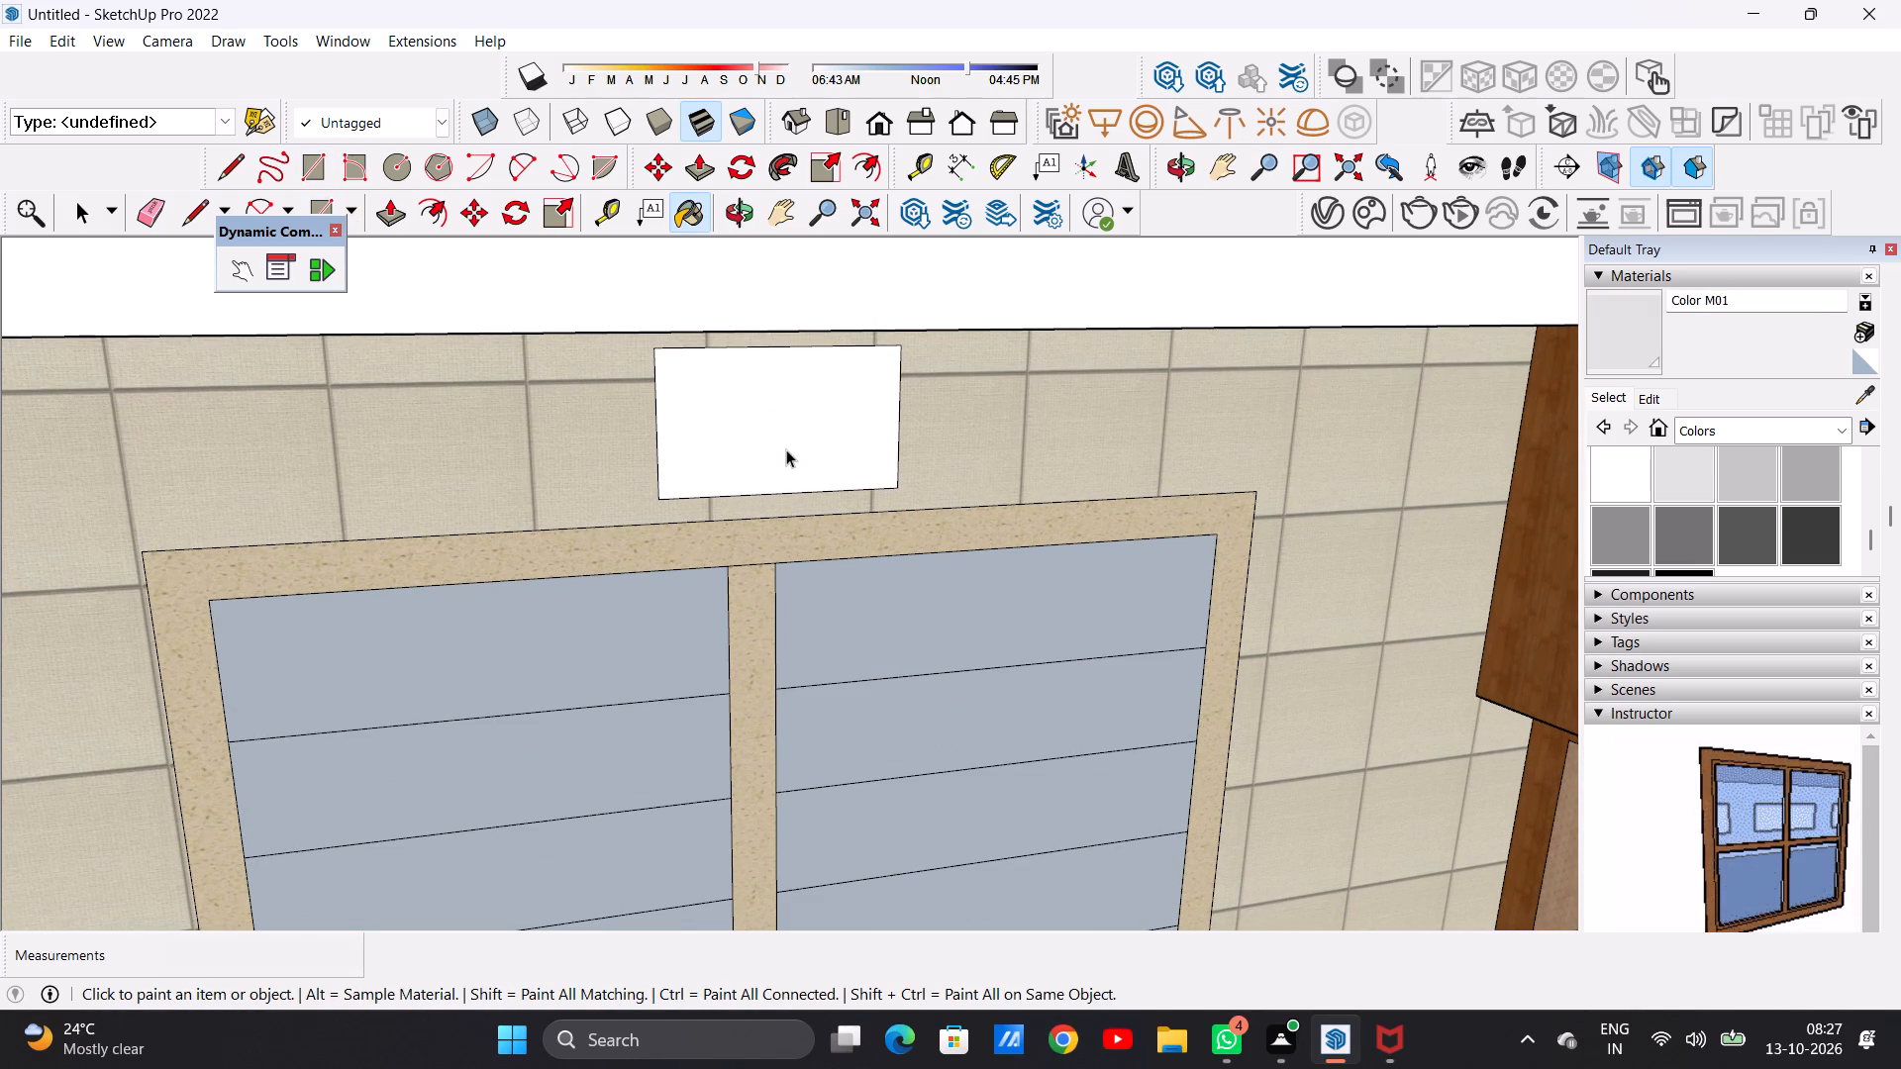
pyautogui.press('space')
# Draw a circle with a radius of about 6 5/8" in the middle of the painted rectangle above the window.
pyautogui.press('c')
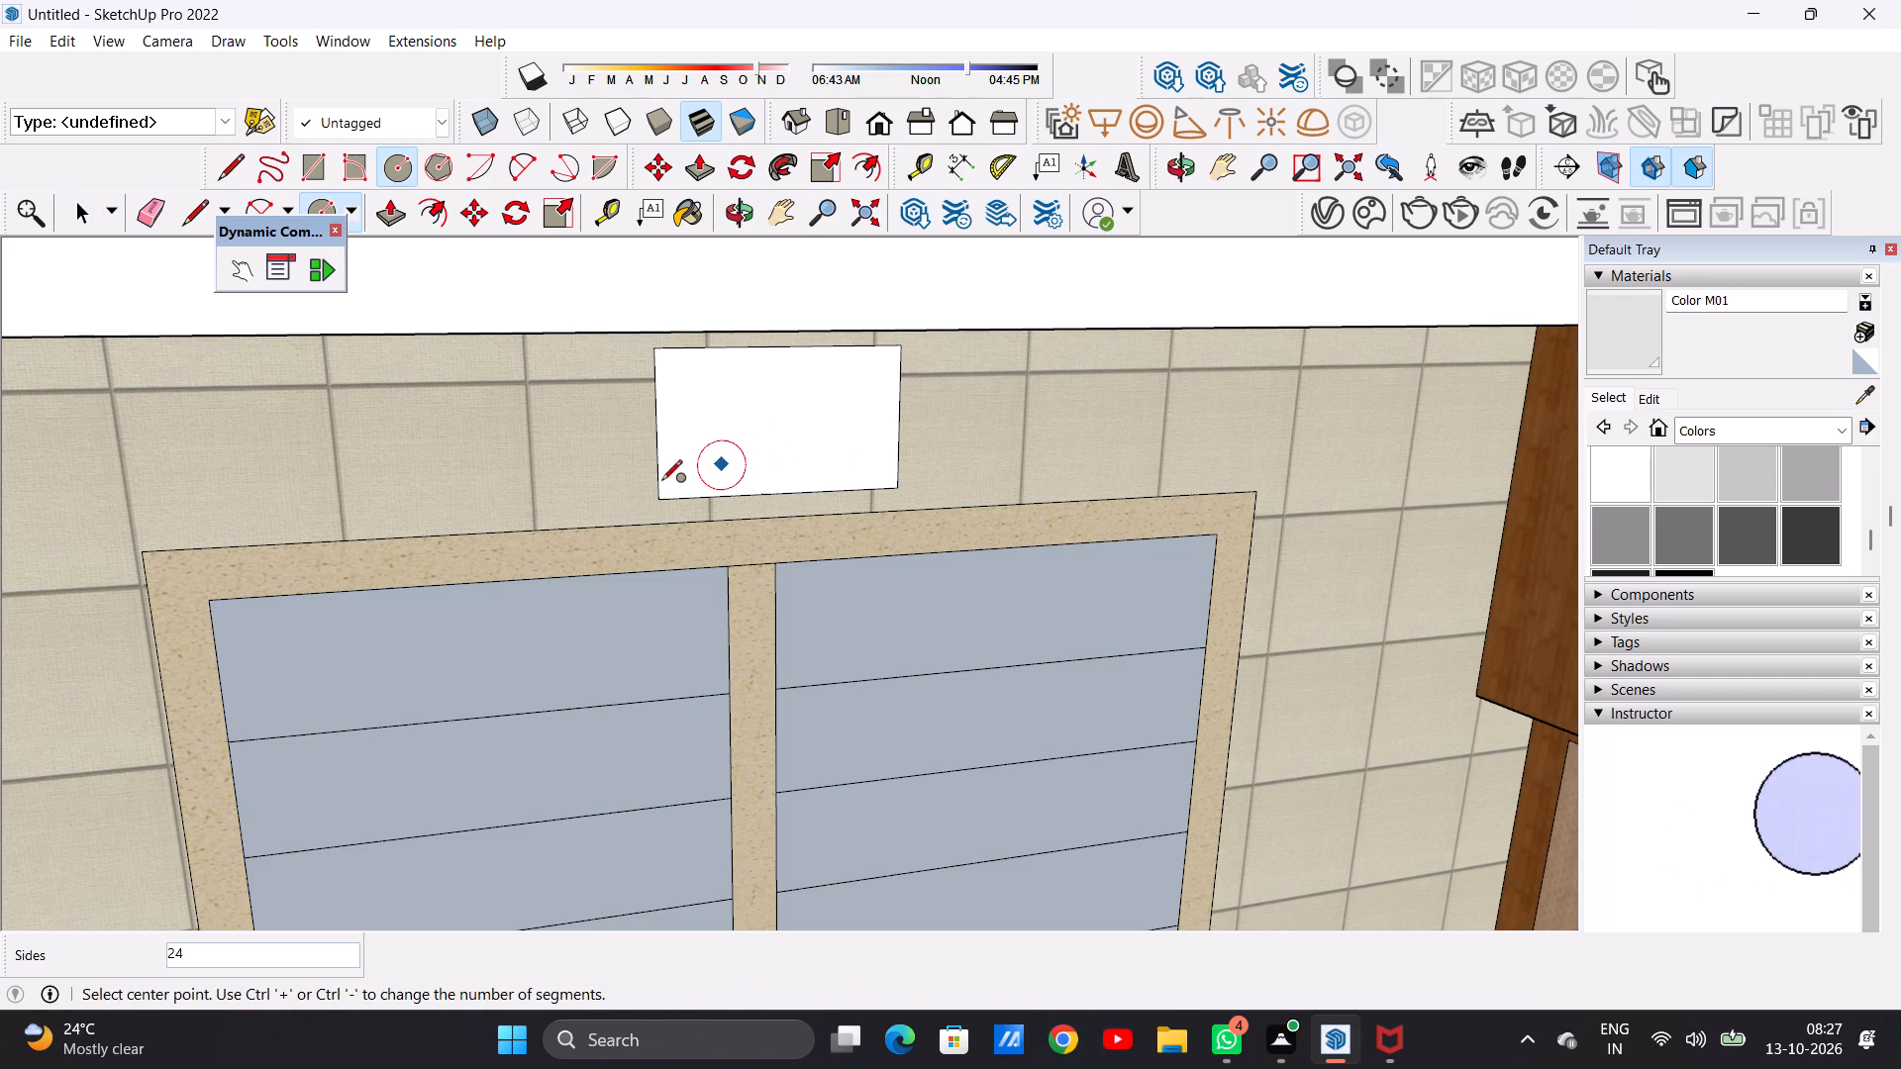
pyautogui.click(778, 421)
pyautogui.click(801, 360)
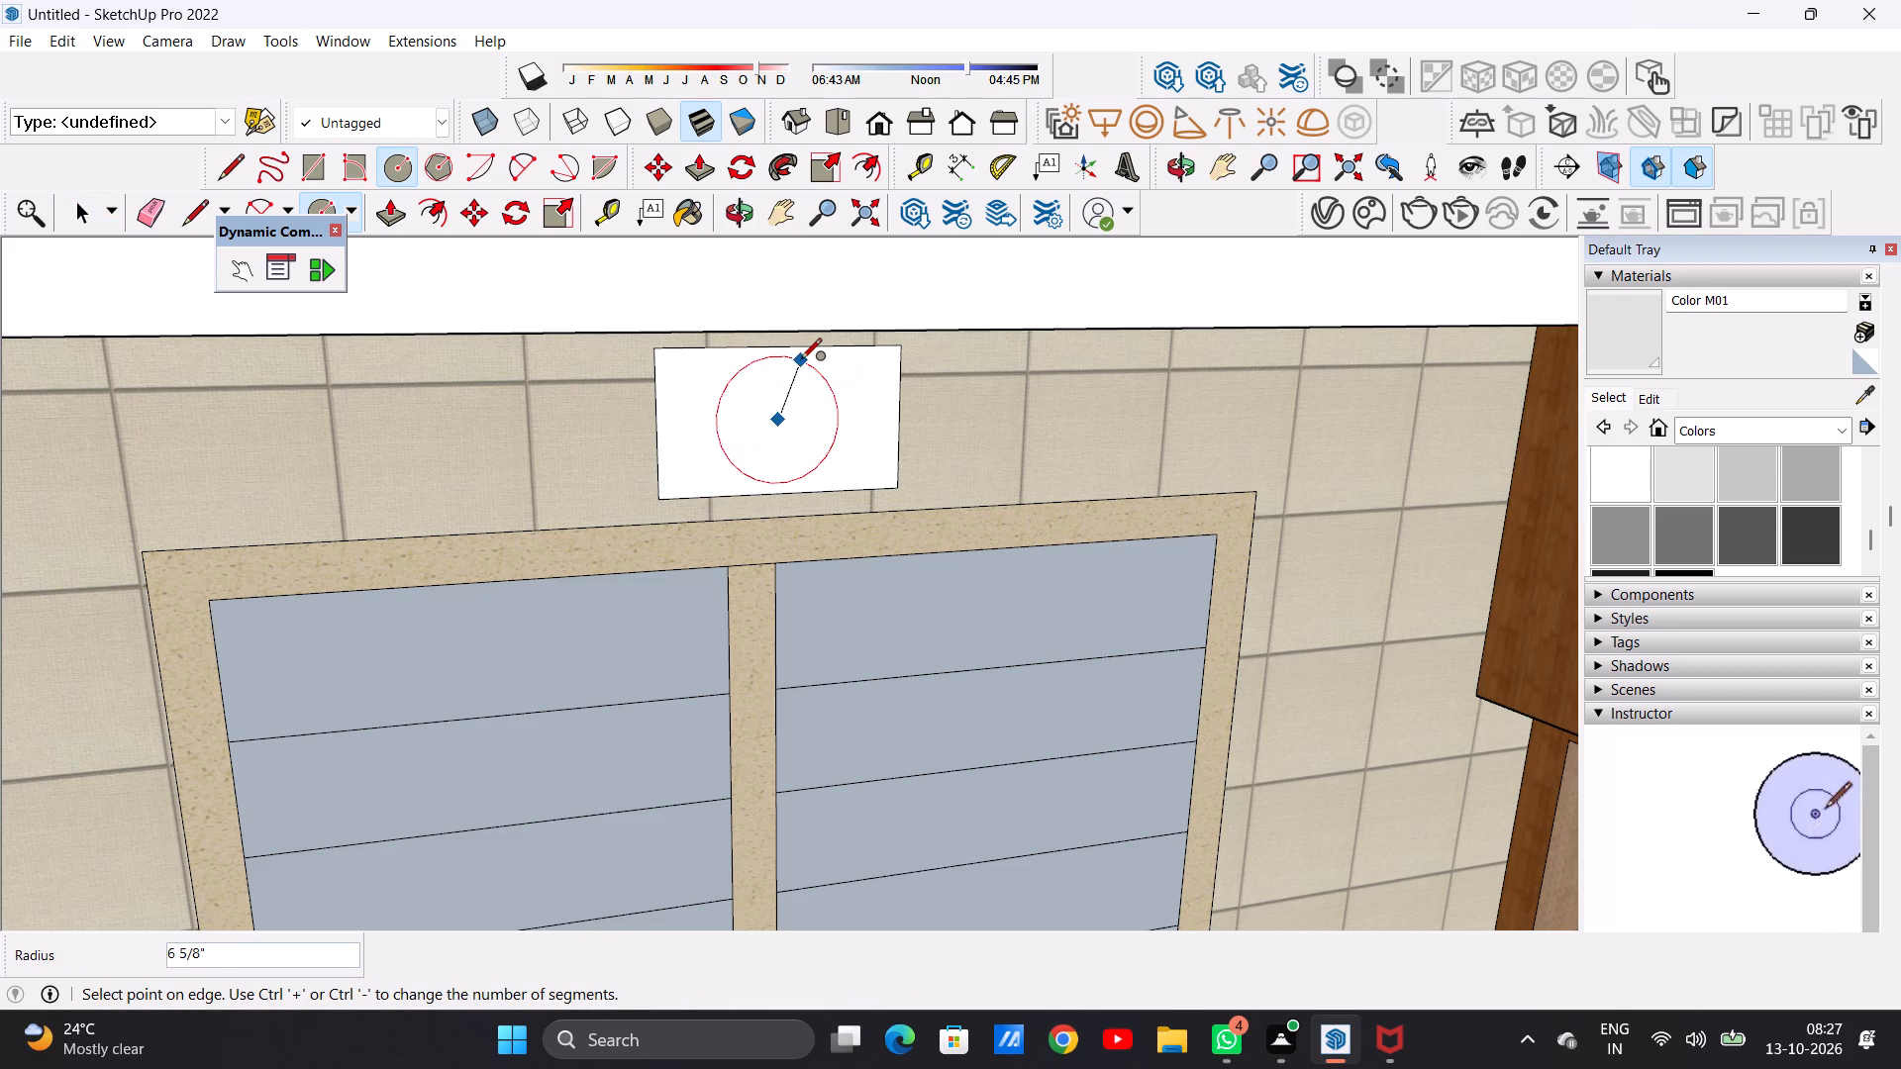
pyautogui.press('space')
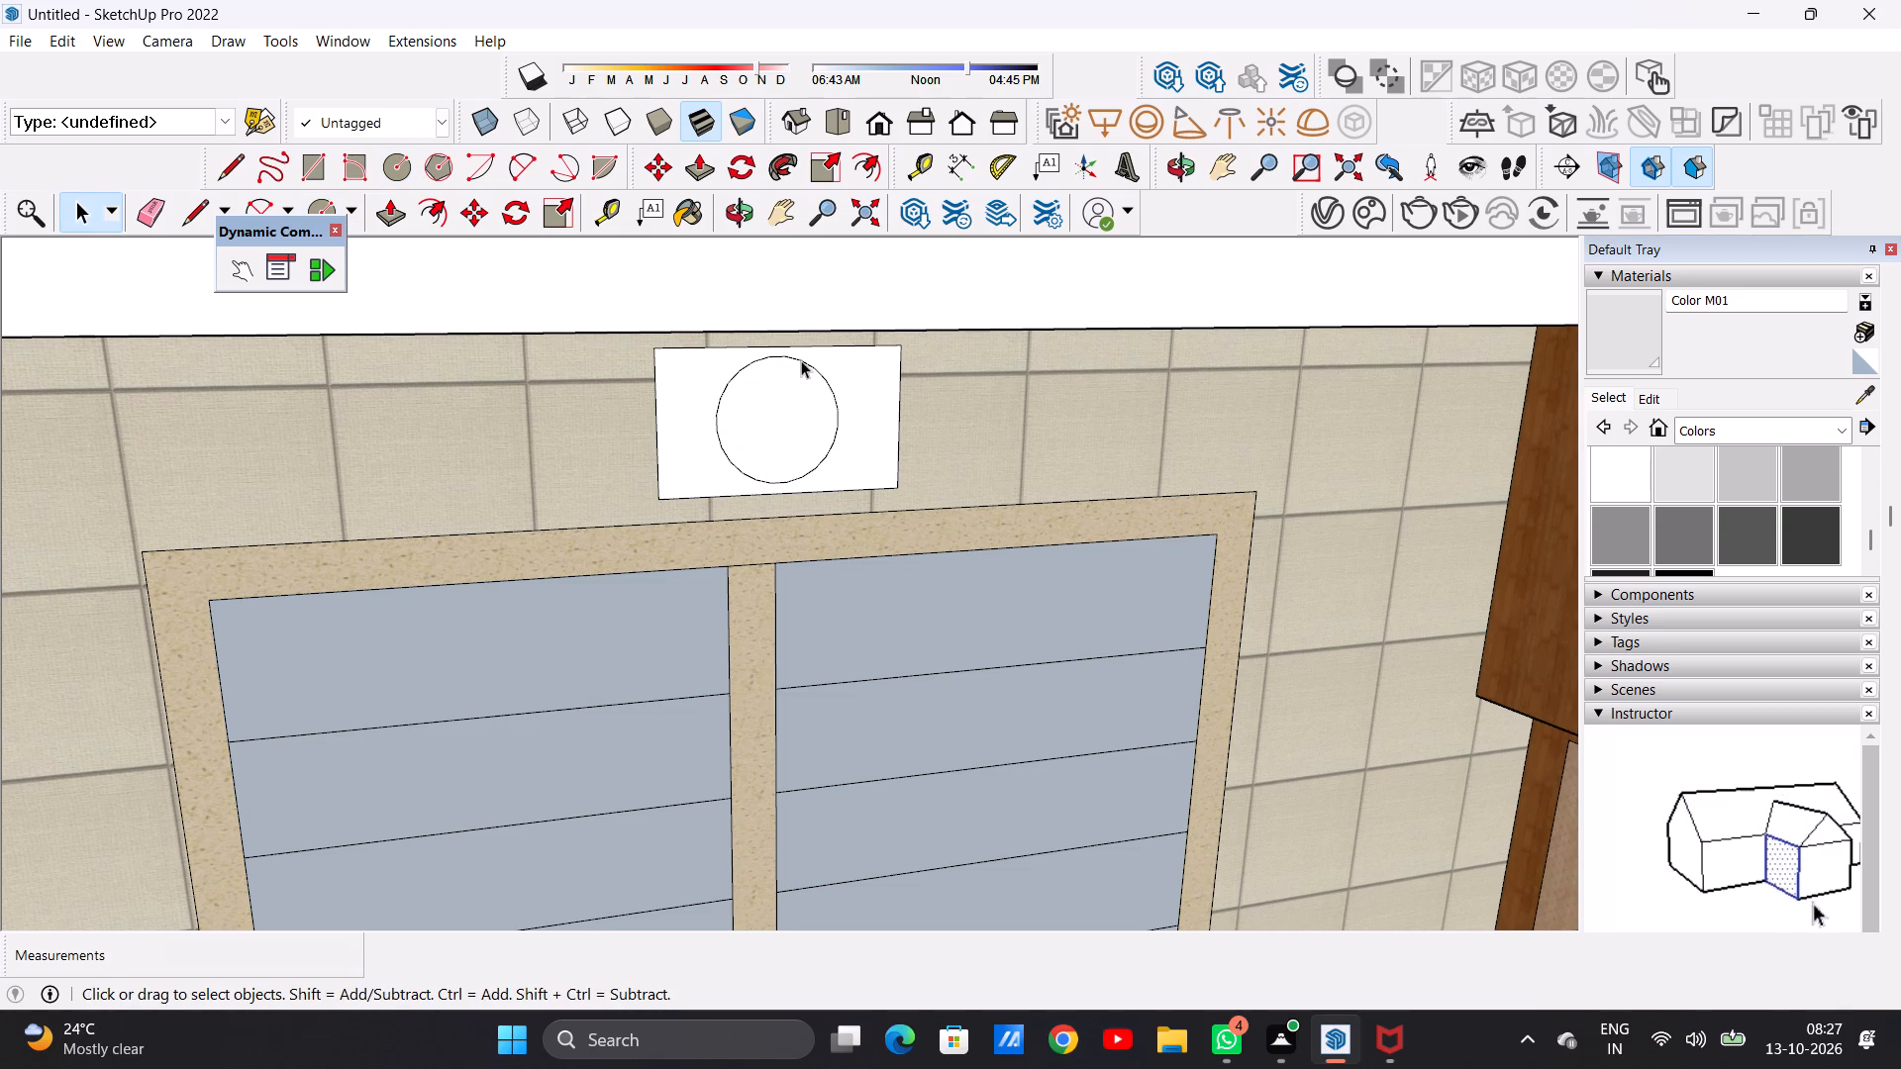
# Draw three lines across the circle that cross near its centre, dividing it into six fan-like sectors.
pyautogui.press('l')
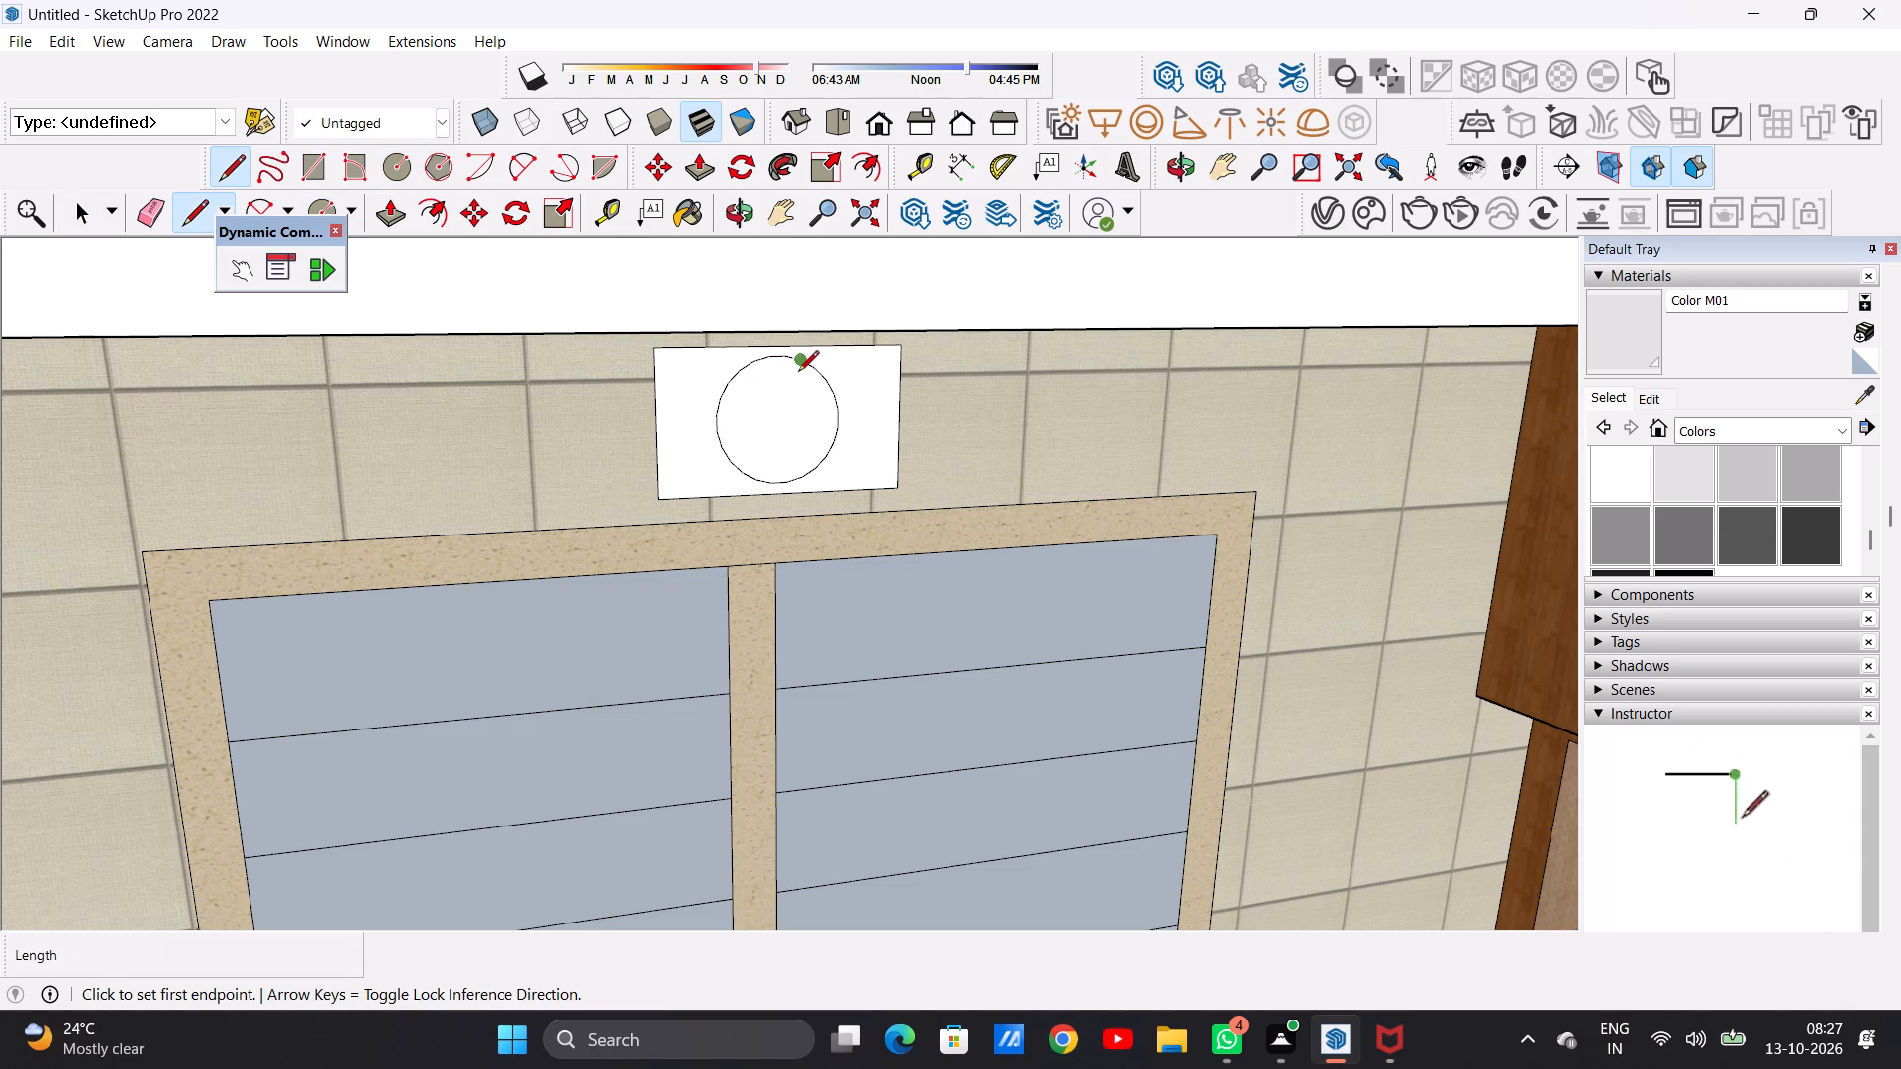
pyautogui.click(799, 361)
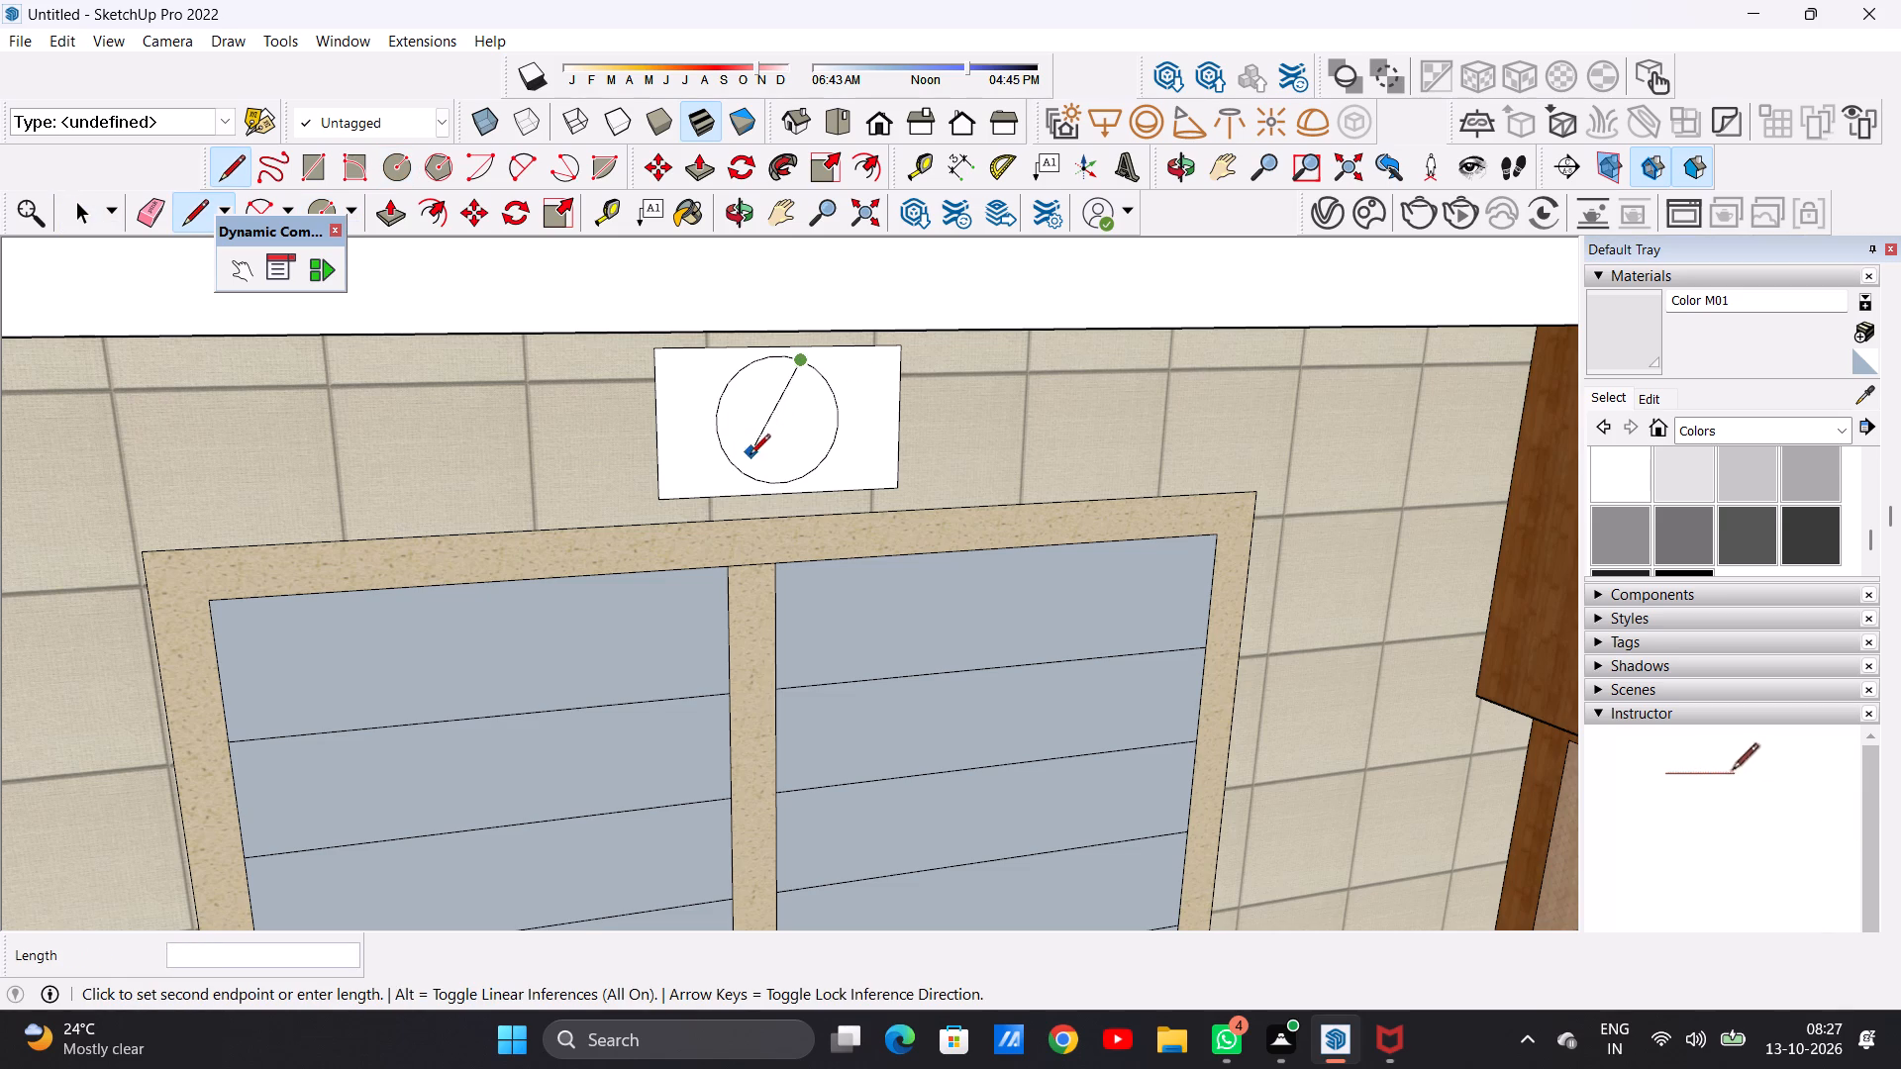
pyautogui.click(737, 478)
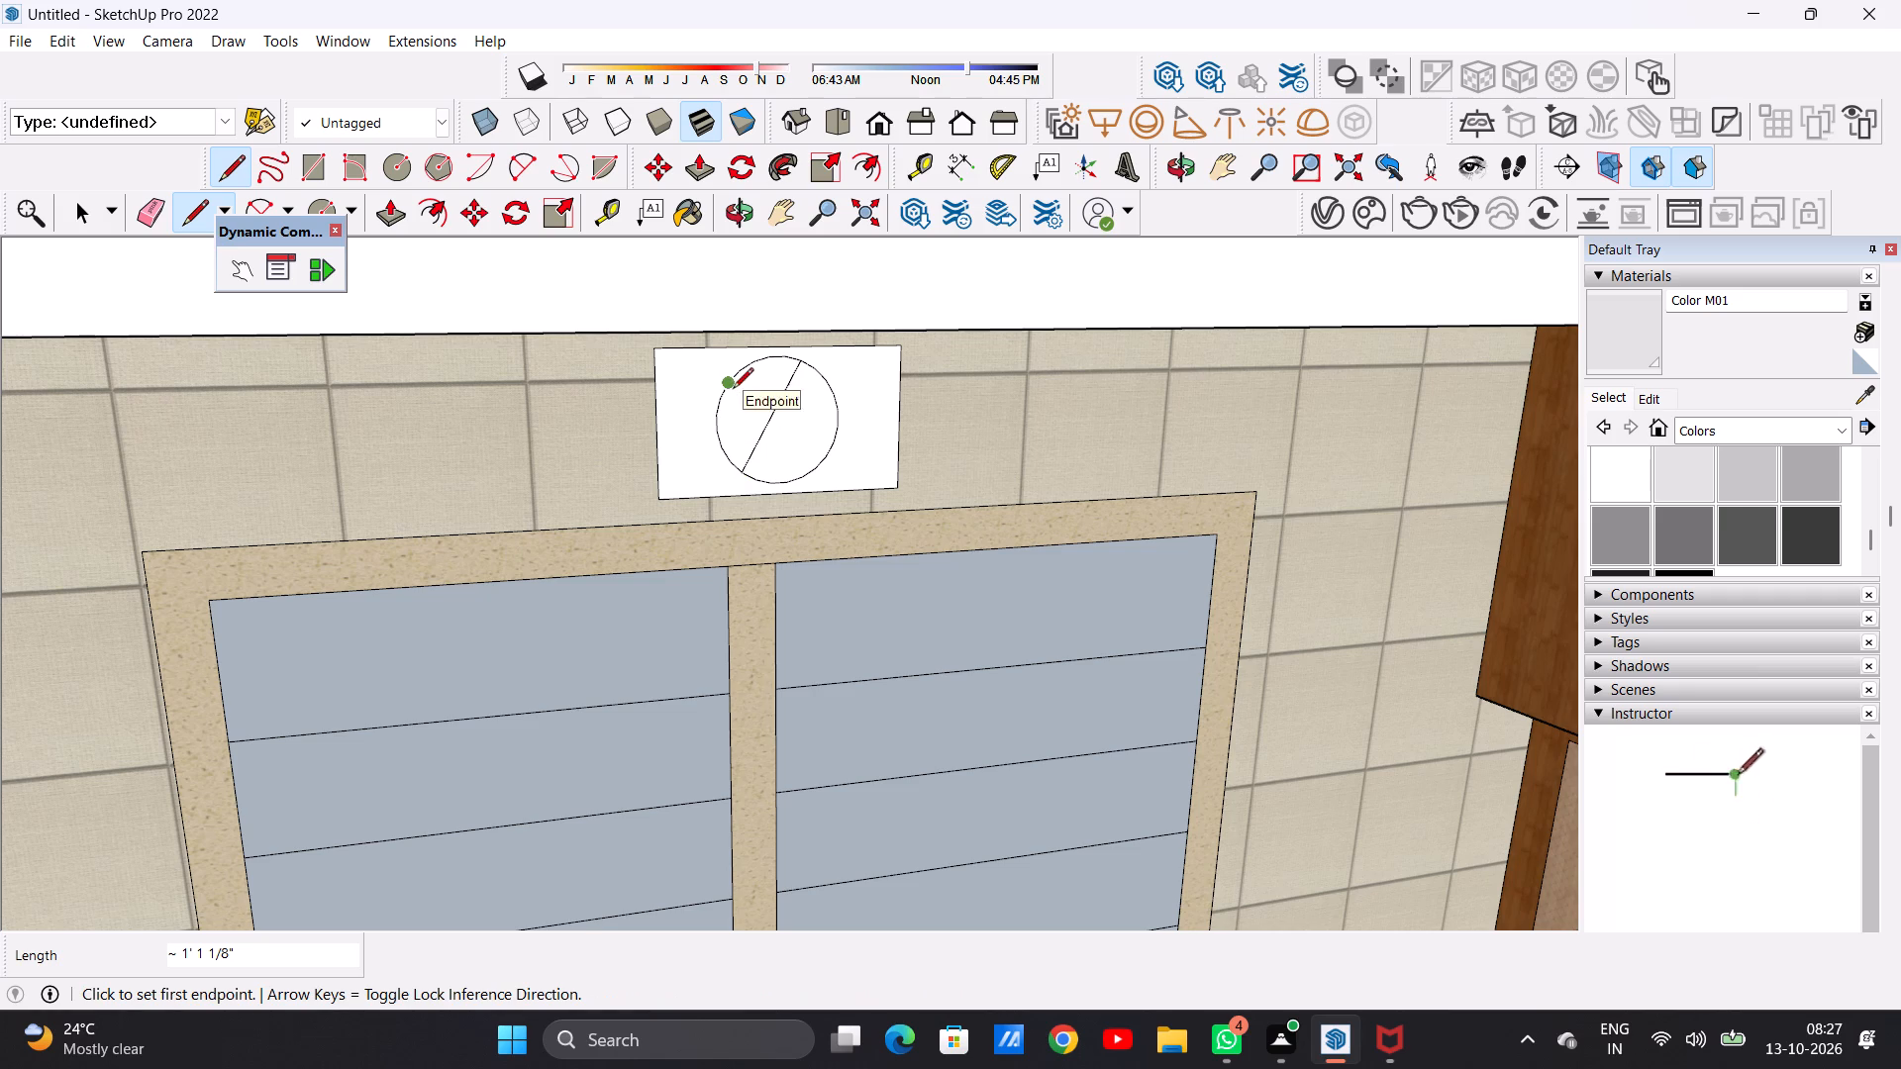
pyautogui.click(733, 390)
pyautogui.click(826, 462)
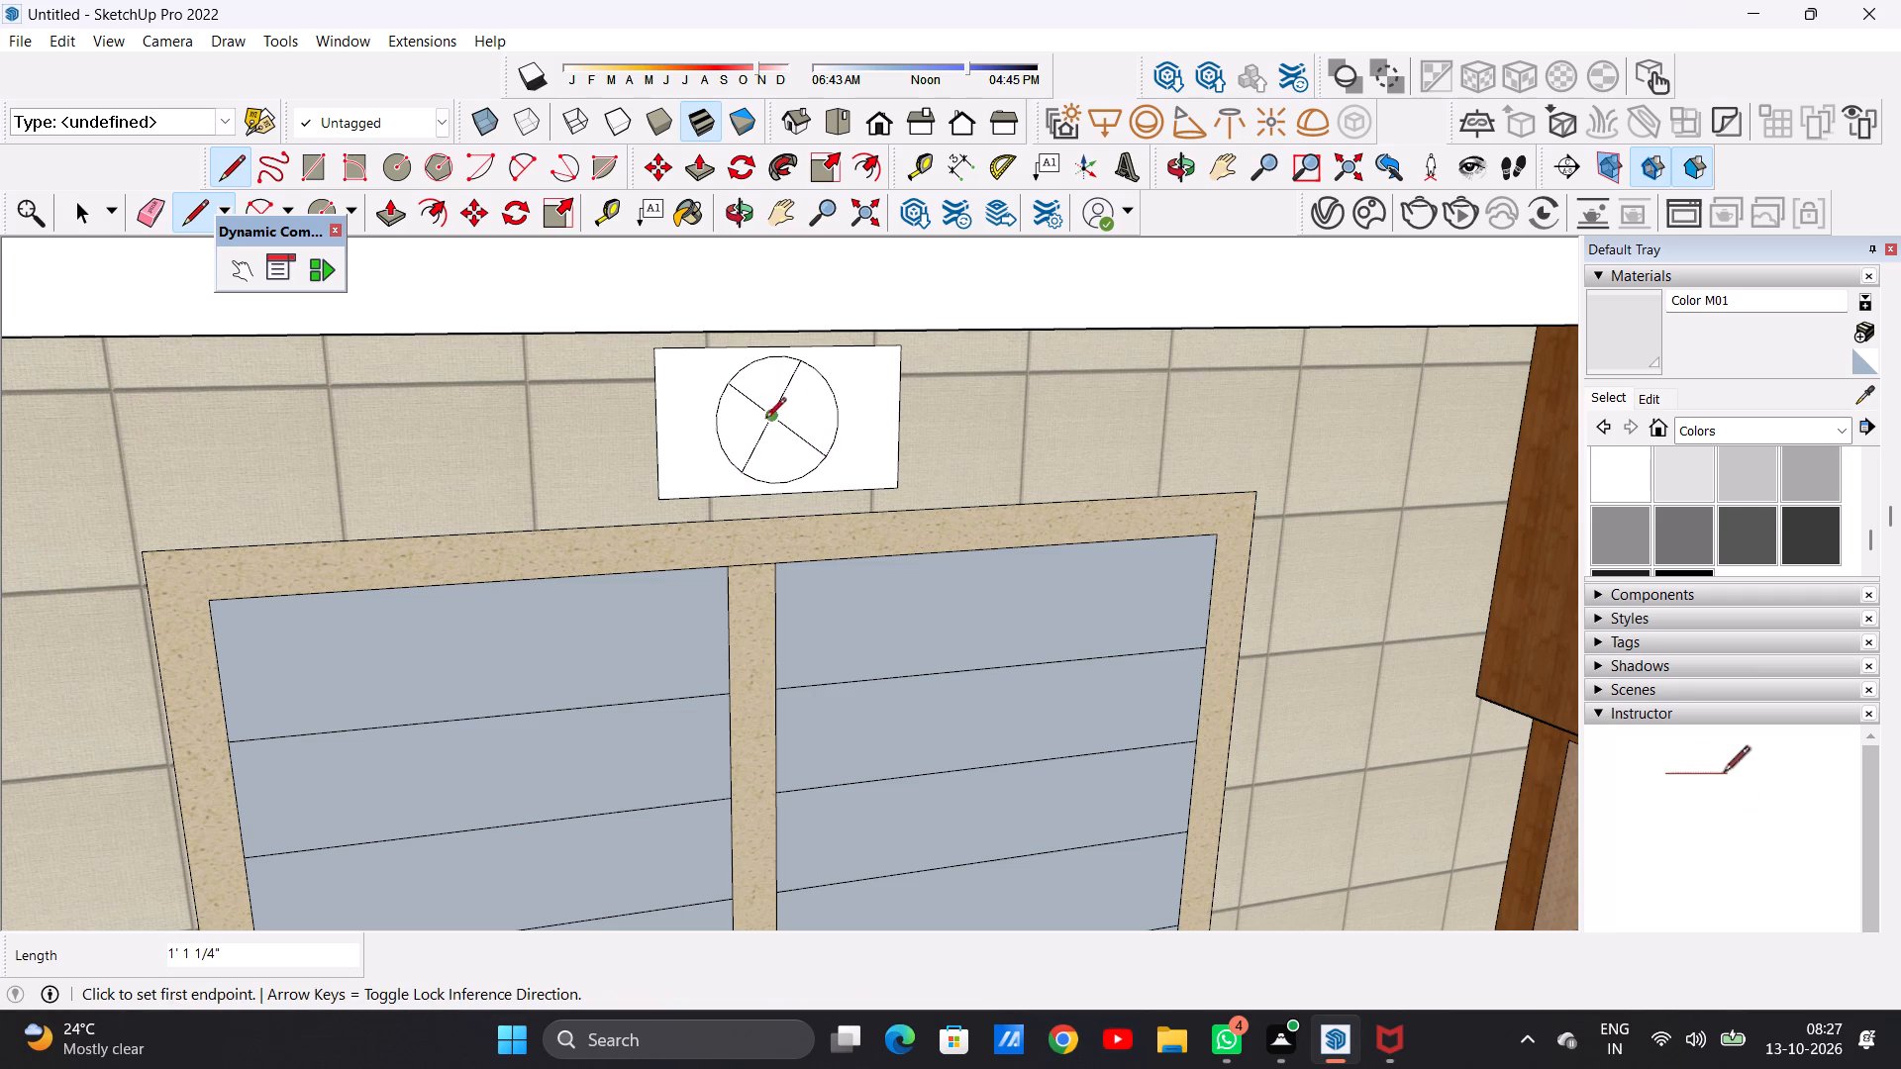
pyautogui.click(718, 436)
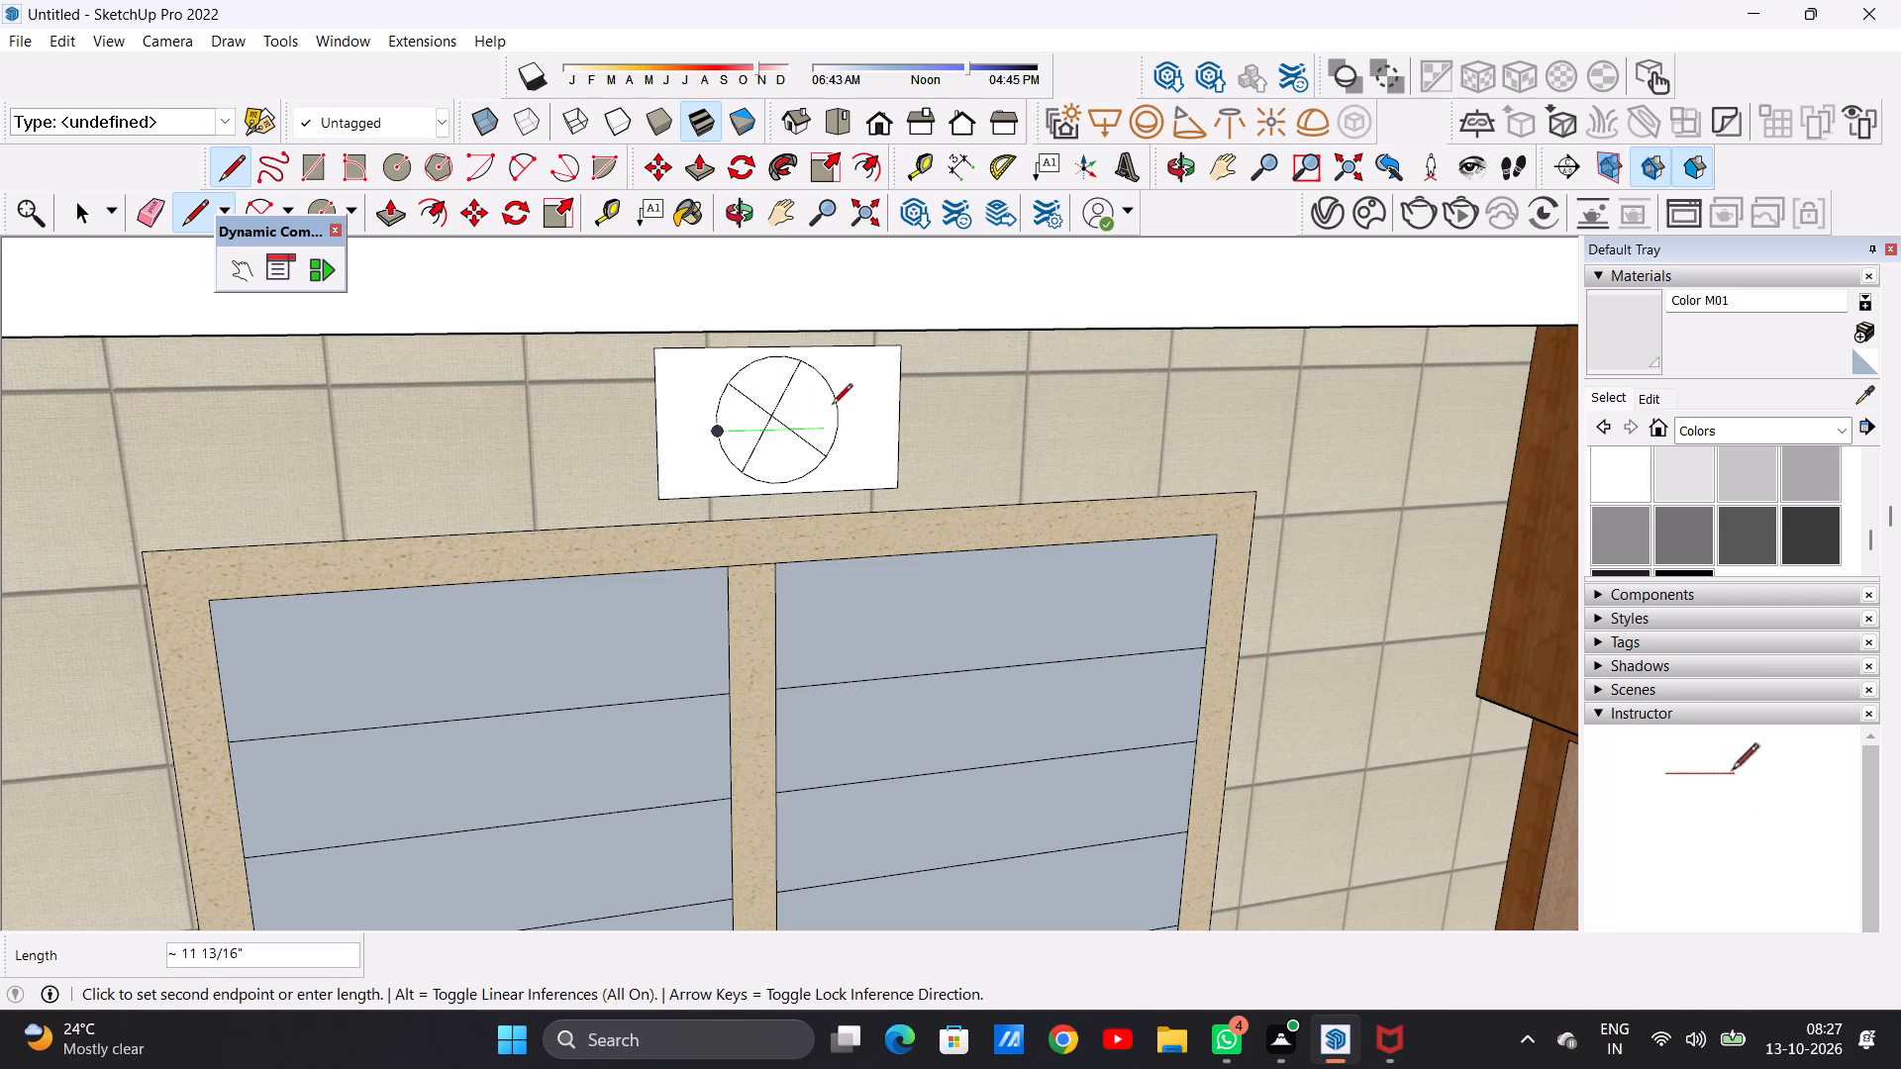
pyautogui.click(829, 400)
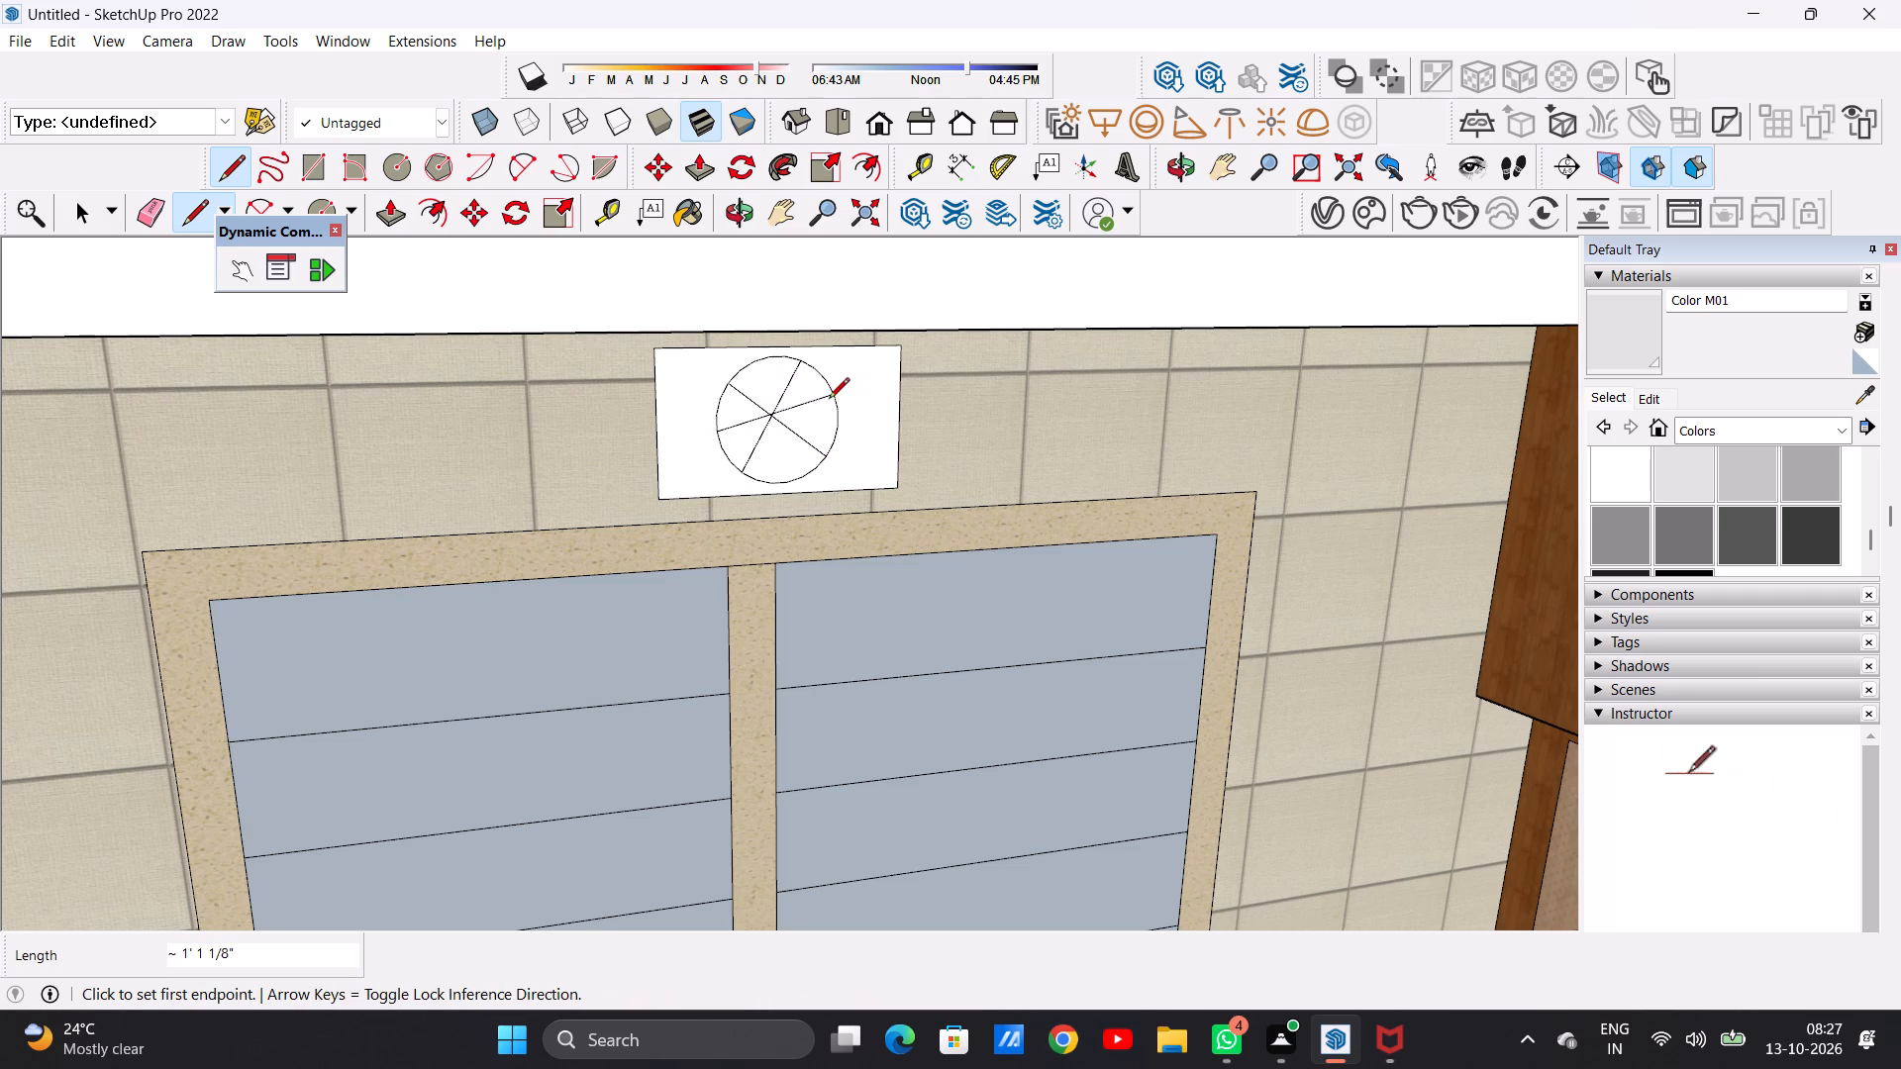
pyautogui.press('space')
# Examine the circle and panel above the window from a distance, from an angle and up close.
pyautogui.scroll(-4, 795, 438)
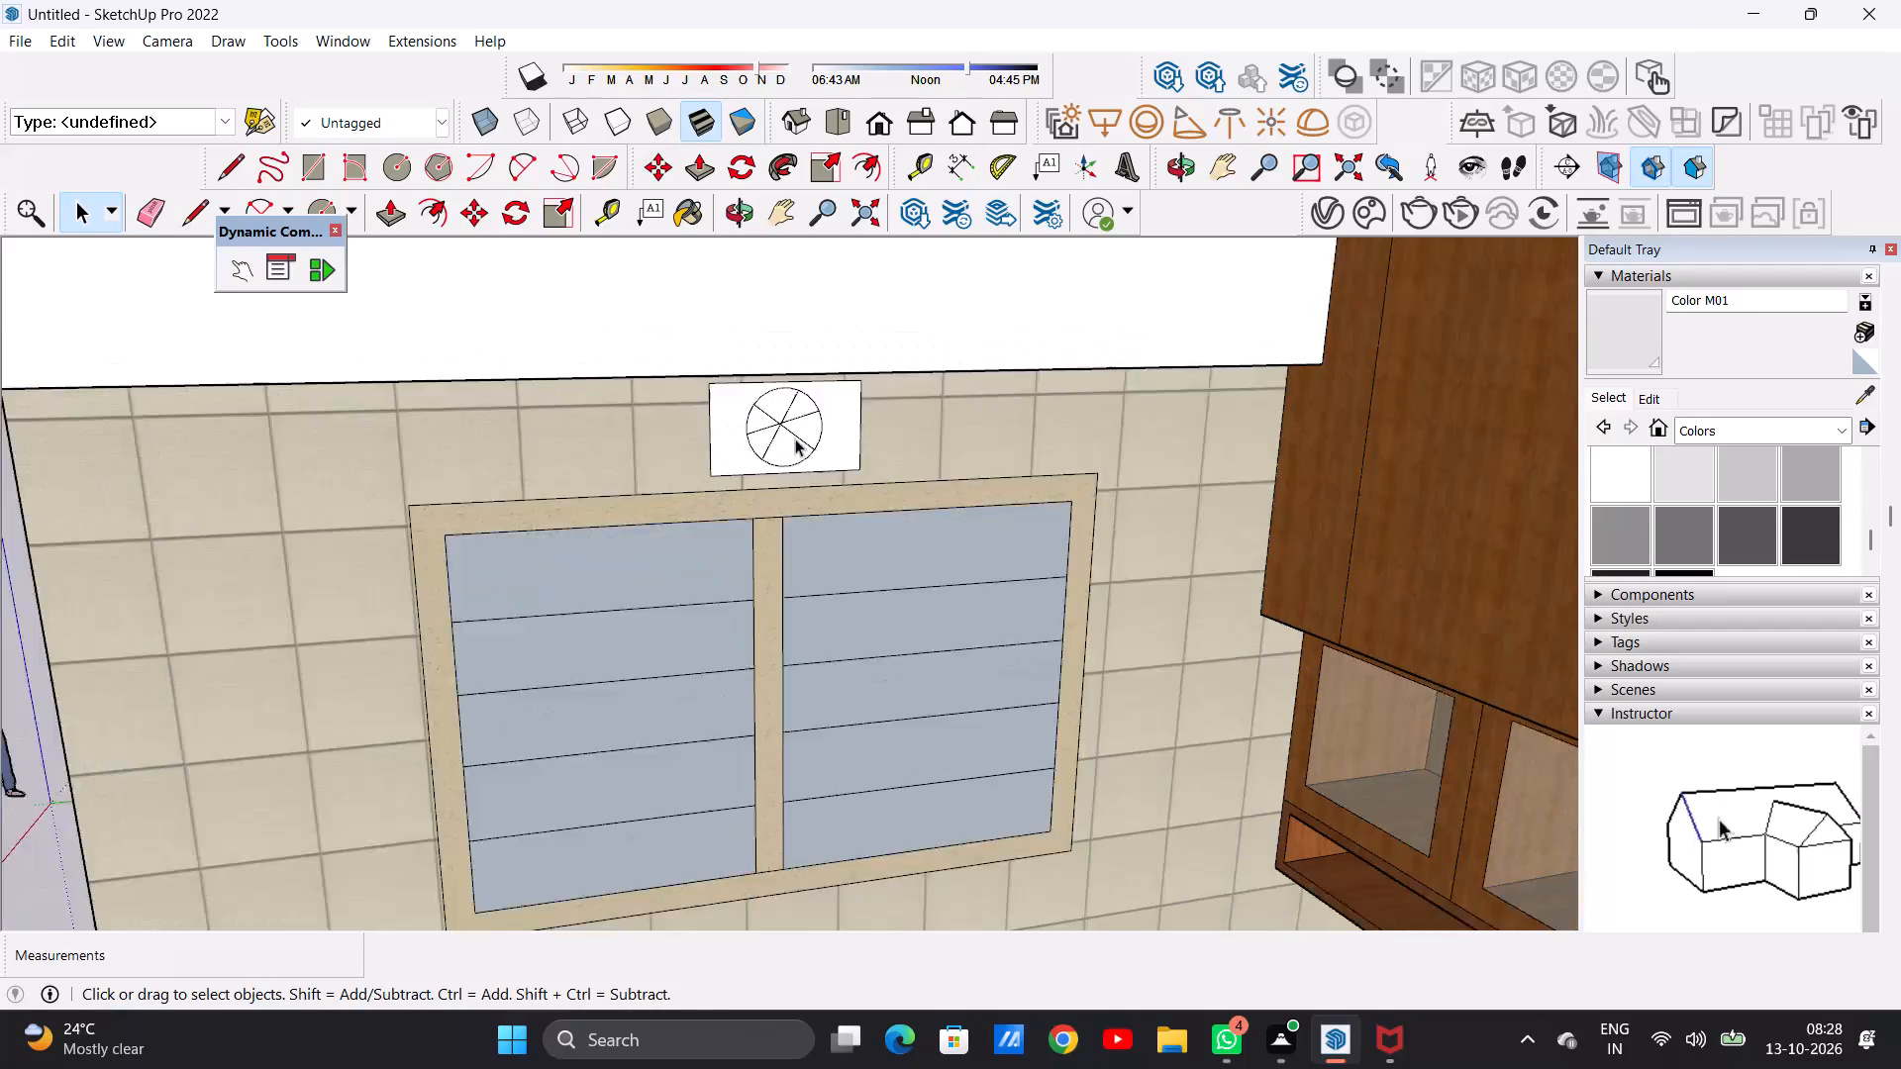
pyautogui.scroll(-10, 795, 438)
pyautogui.click(748, 287)
pyautogui.moveTo(727, 449); pyautogui.dragTo(869, 449, button='middle')
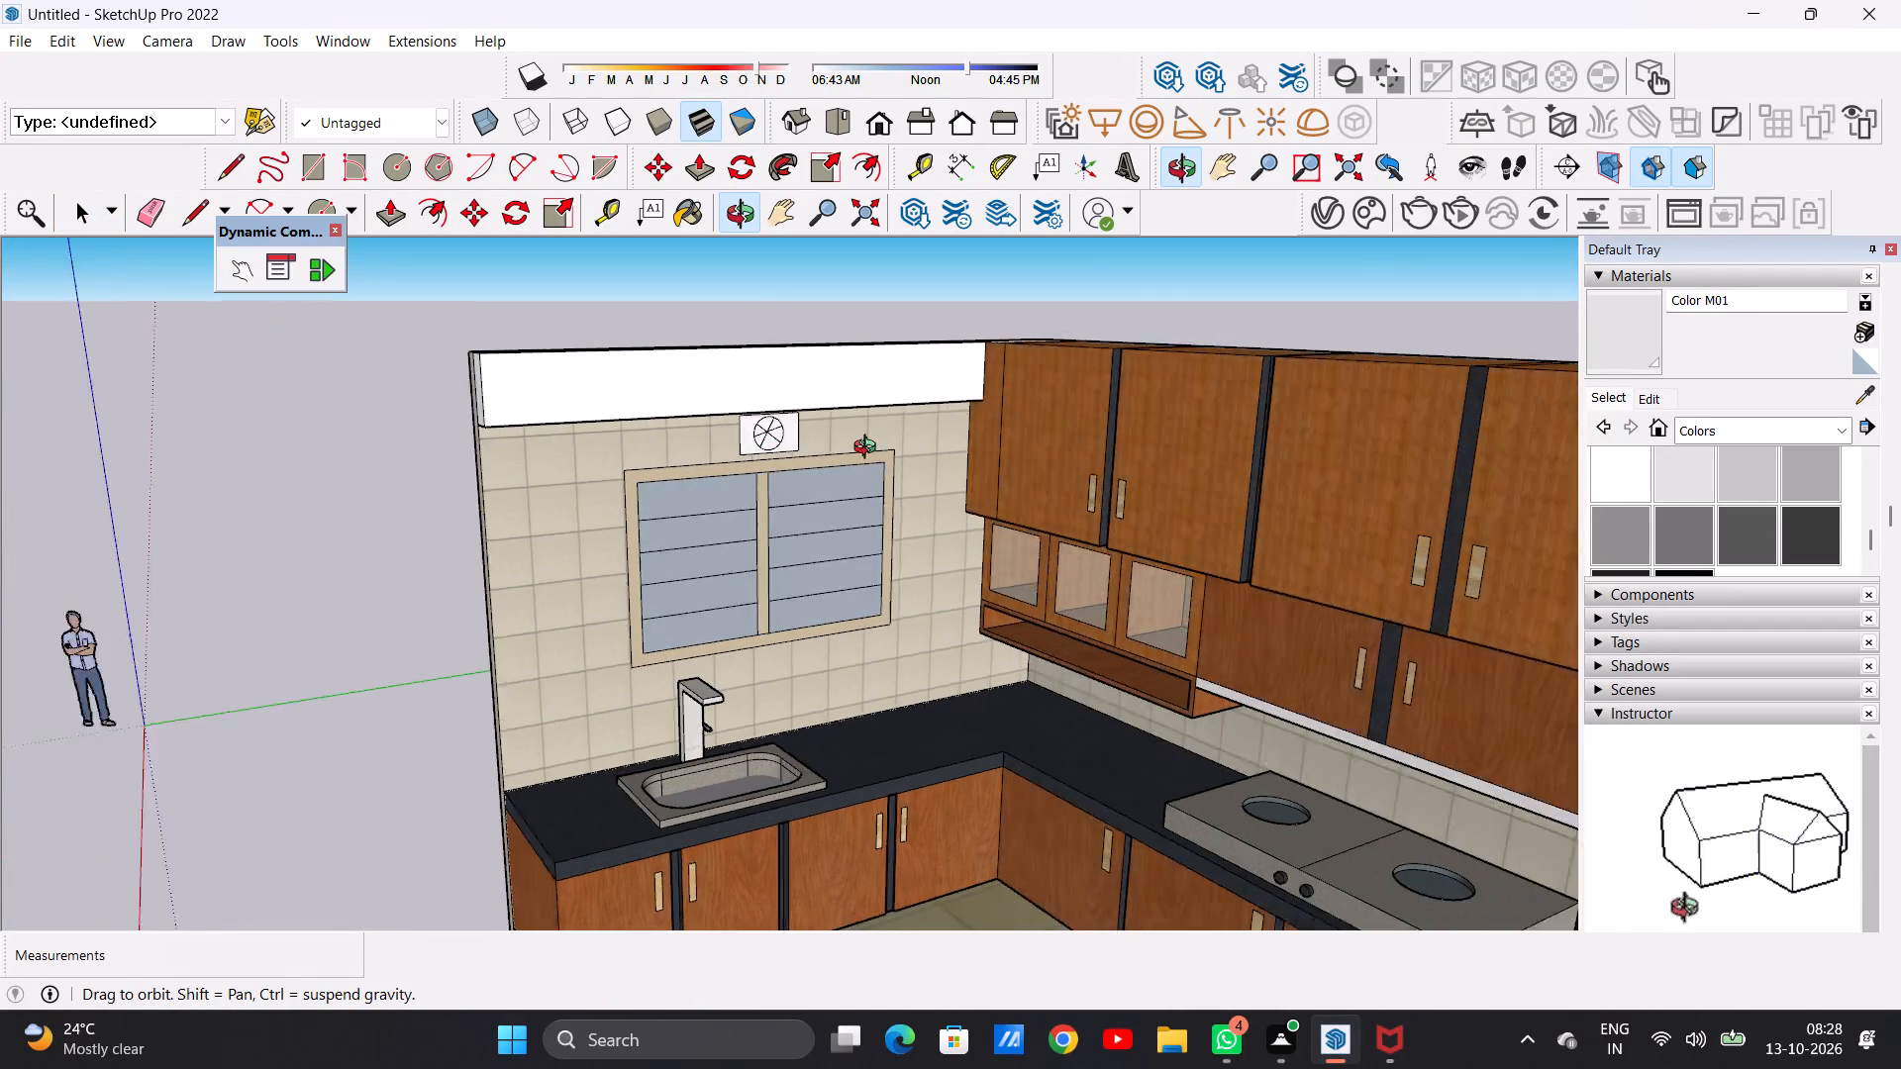
pyautogui.moveTo(869, 449); pyautogui.dragTo(970, 459, button='middle')
pyautogui.scroll(14, 740, 433)
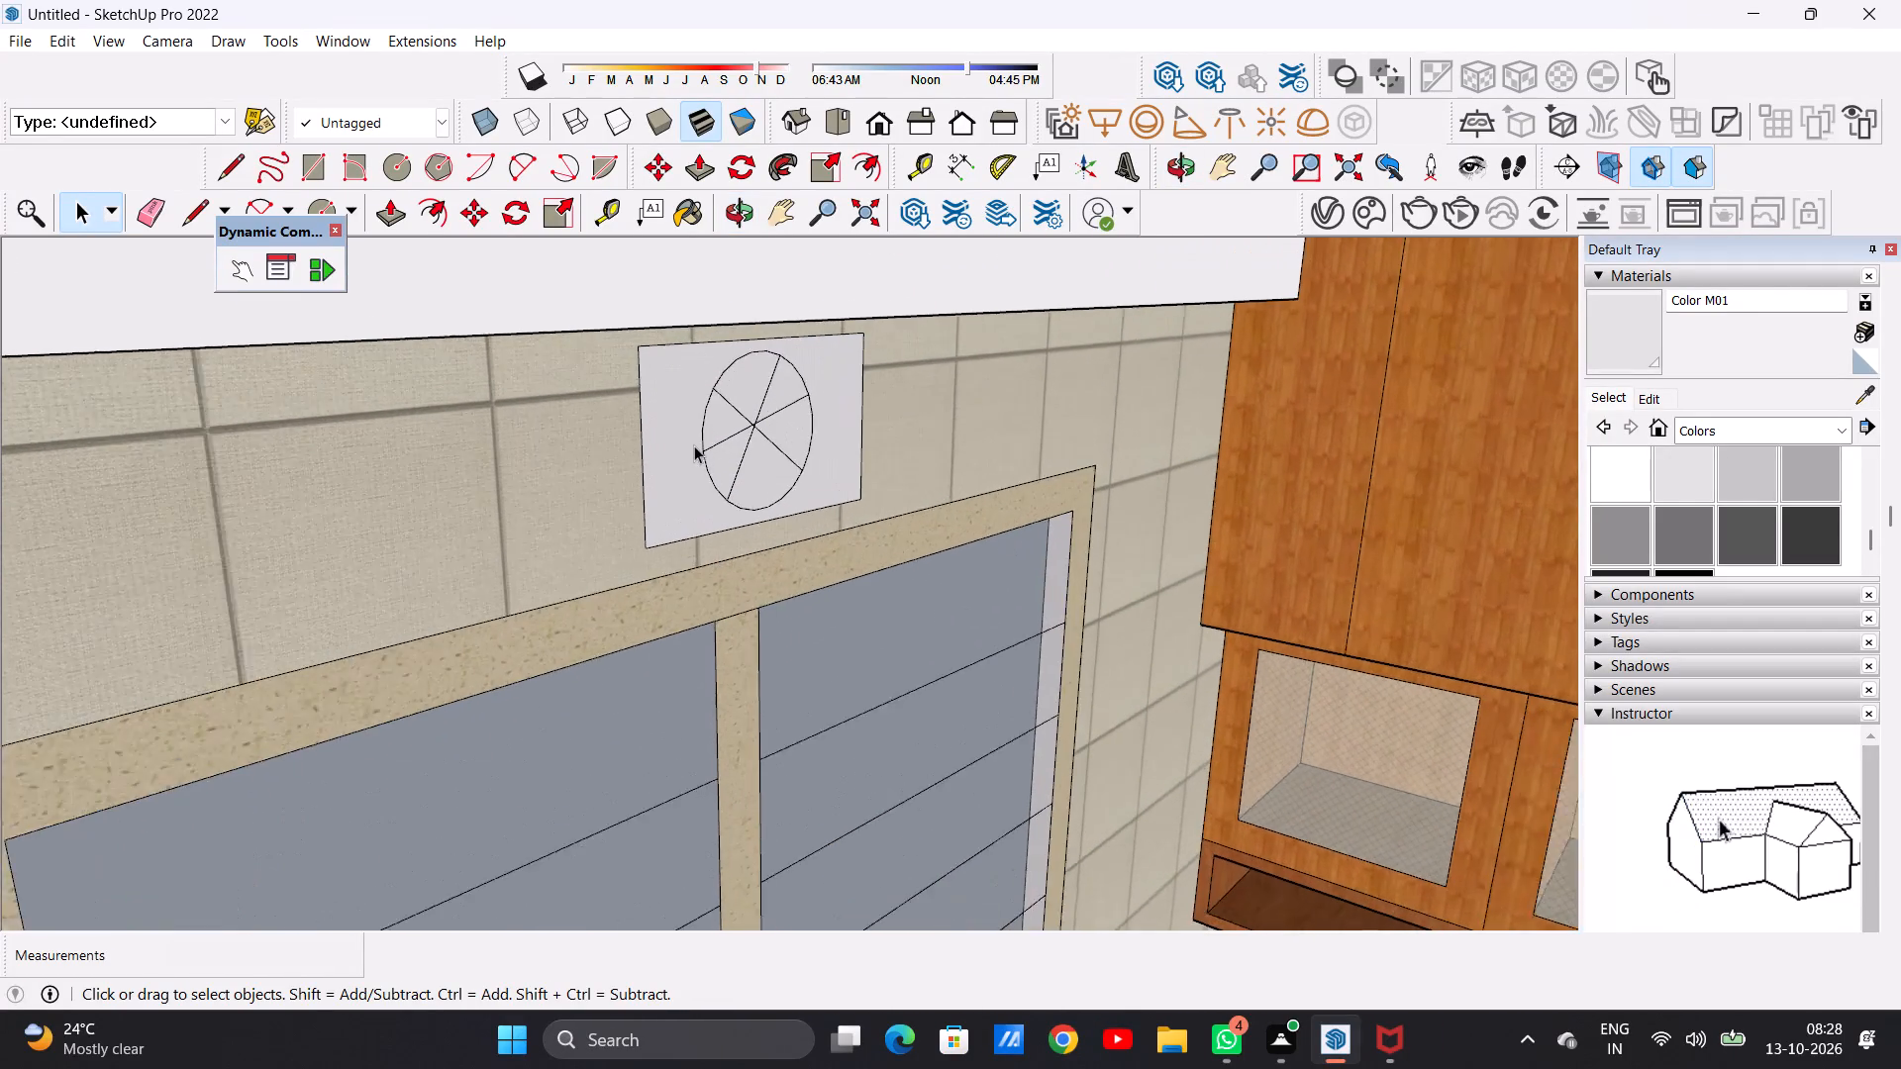
pyautogui.scroll(2, 694, 445)
pyautogui.scroll(-6, 763, 436)
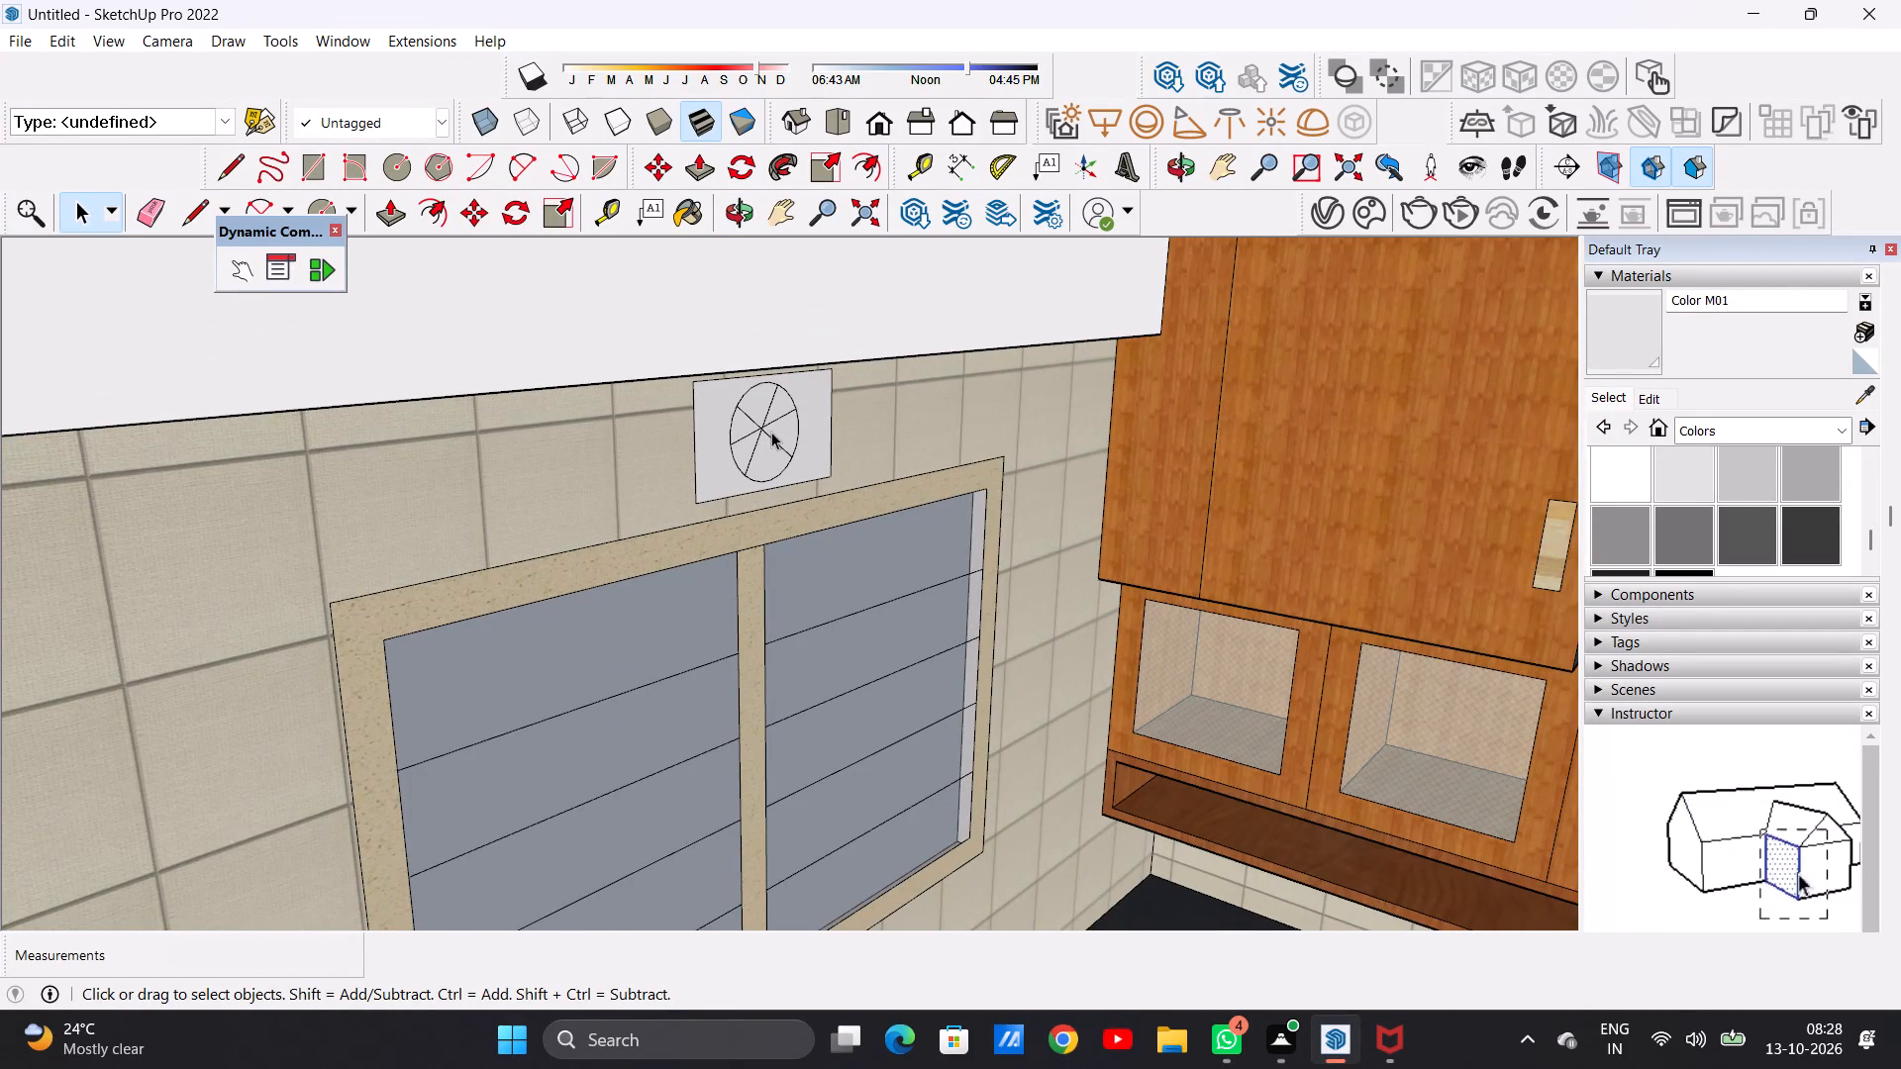
pyautogui.moveTo(709, 453); pyautogui.dragTo(752, 478, button='middle')
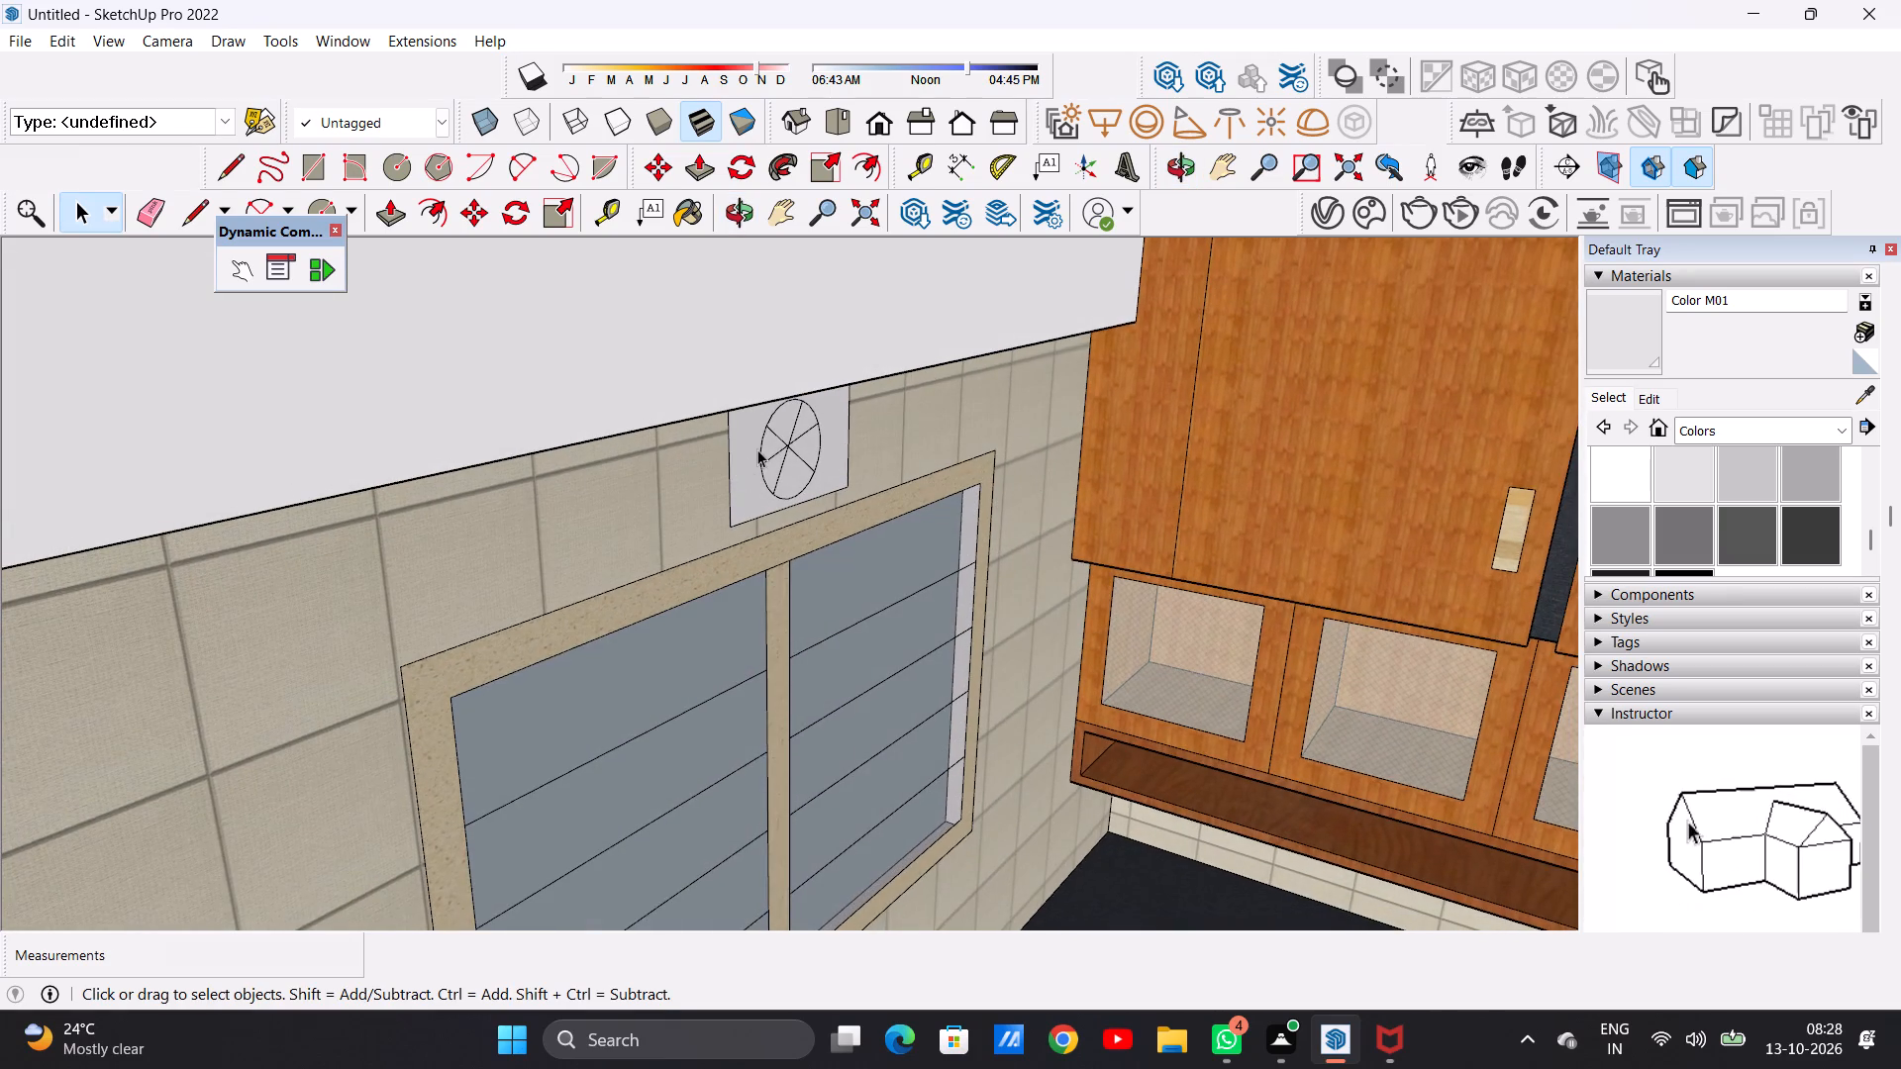
pyautogui.scroll(5, 750, 439)
pyautogui.moveTo(749, 457); pyautogui.dragTo(594, 398, button='middle')
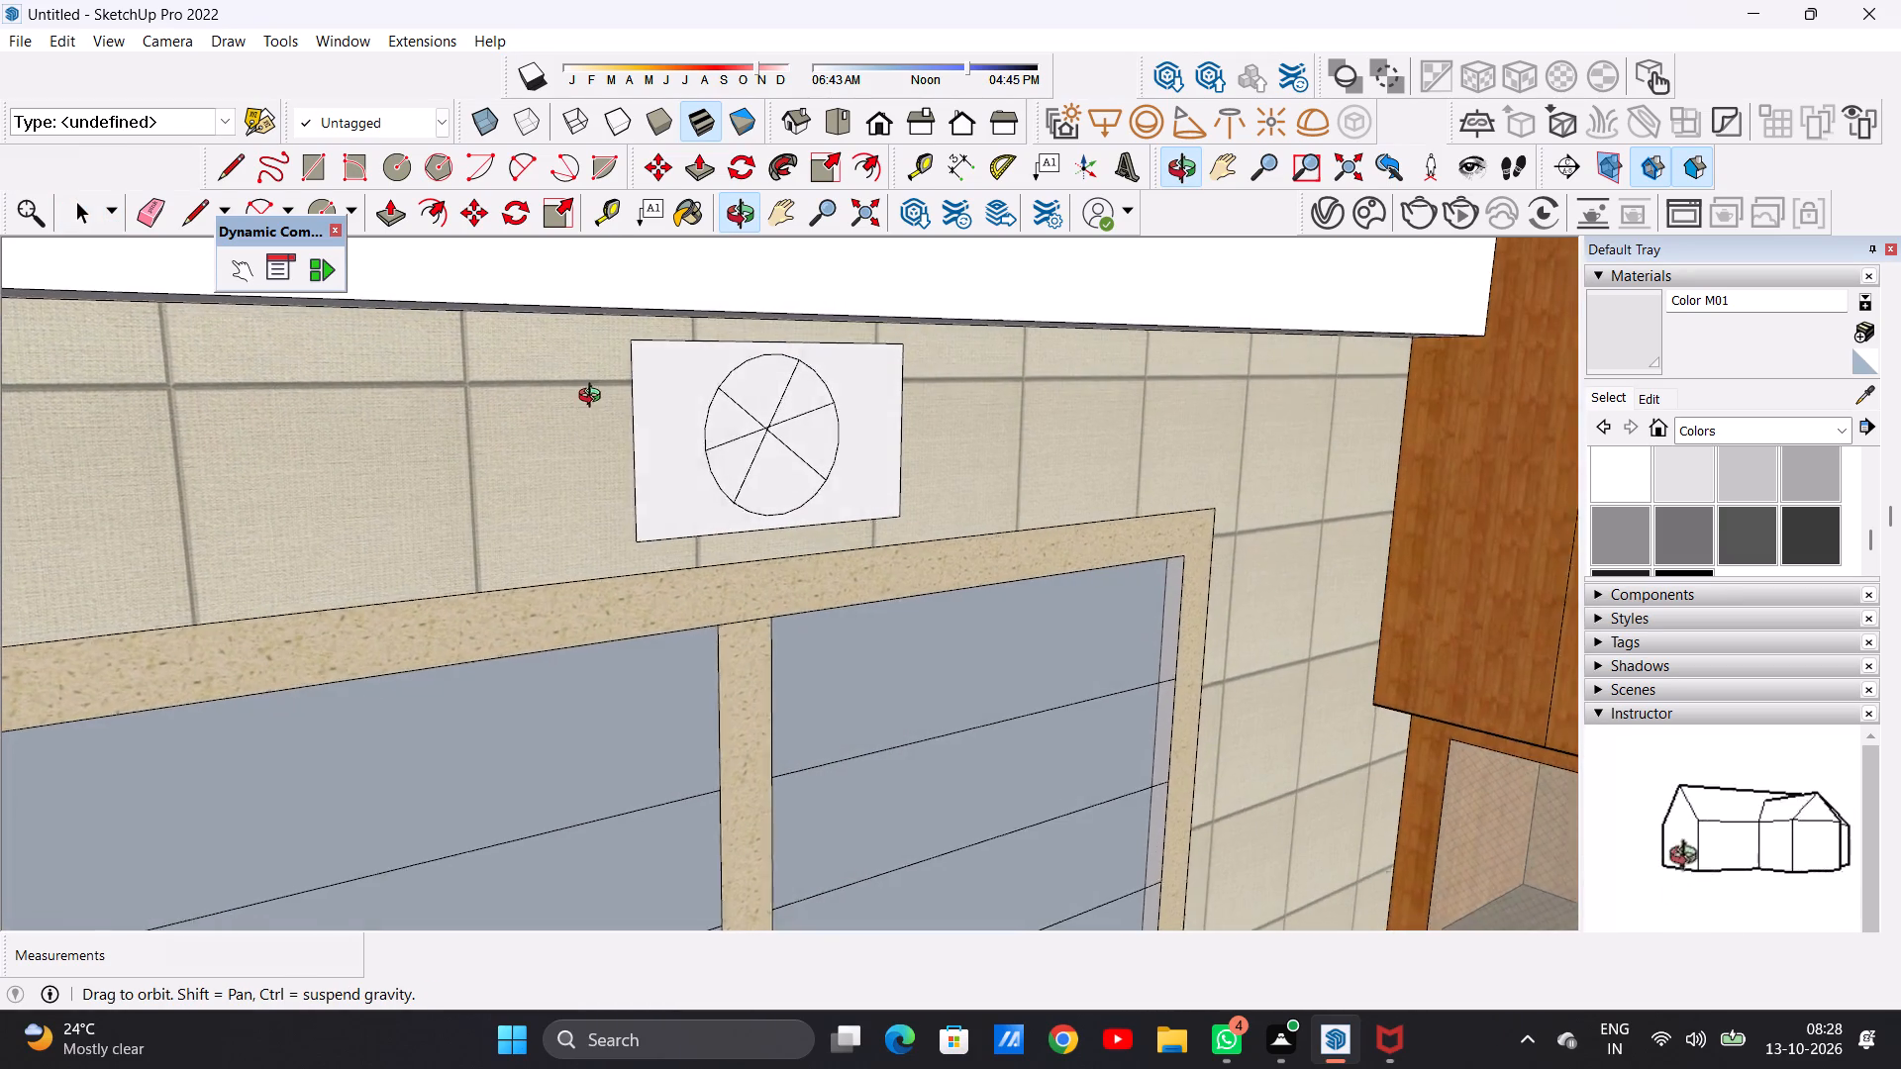
pyautogui.moveTo(594, 398); pyautogui.dragTo(592, 398, button='middle')
pyautogui.scroll(1, 654, 395)
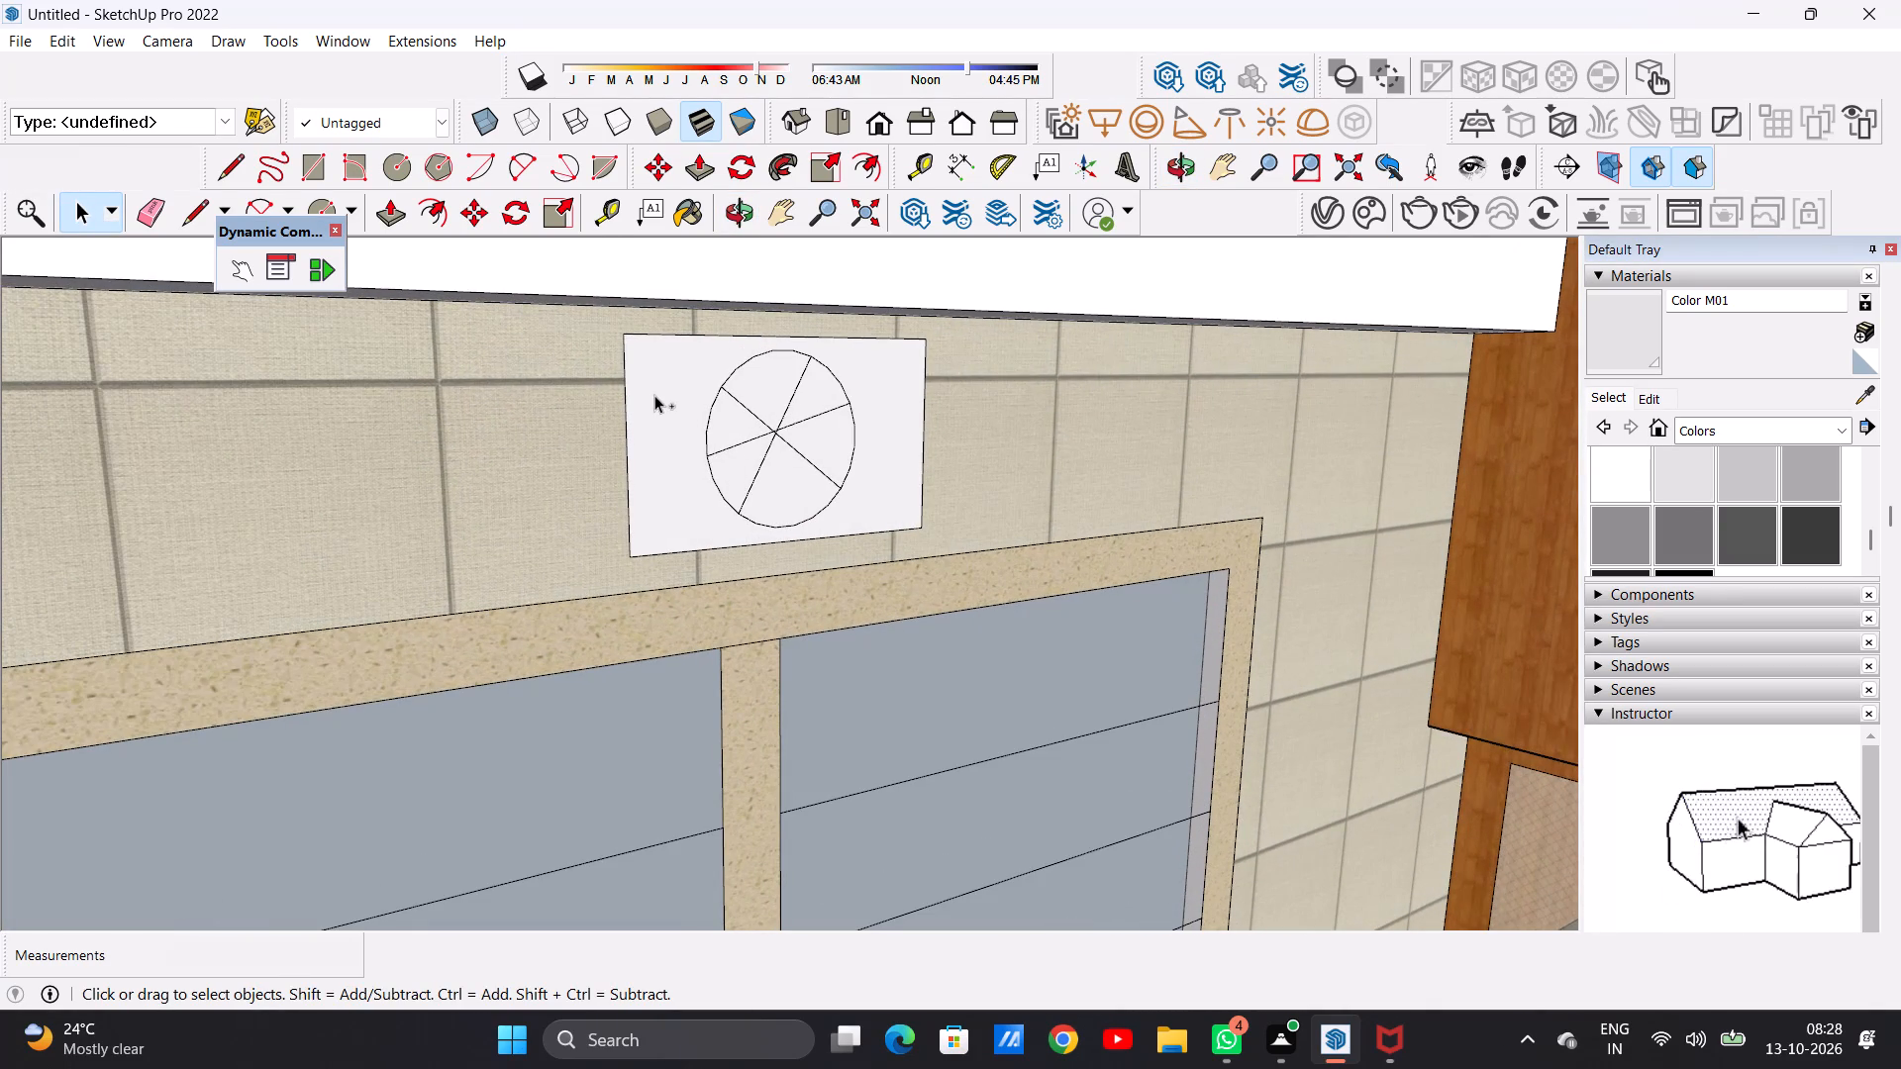
# Undo the three crossing lines and the circle drawn on the panel above the window.
pyautogui.hotkey('ctrl', 'z')
pyautogui.hotkey('ctrl', 'z')
pyautogui.hotkey('ctrl', 'z')
pyautogui.hotkey('ctrl', 'z')
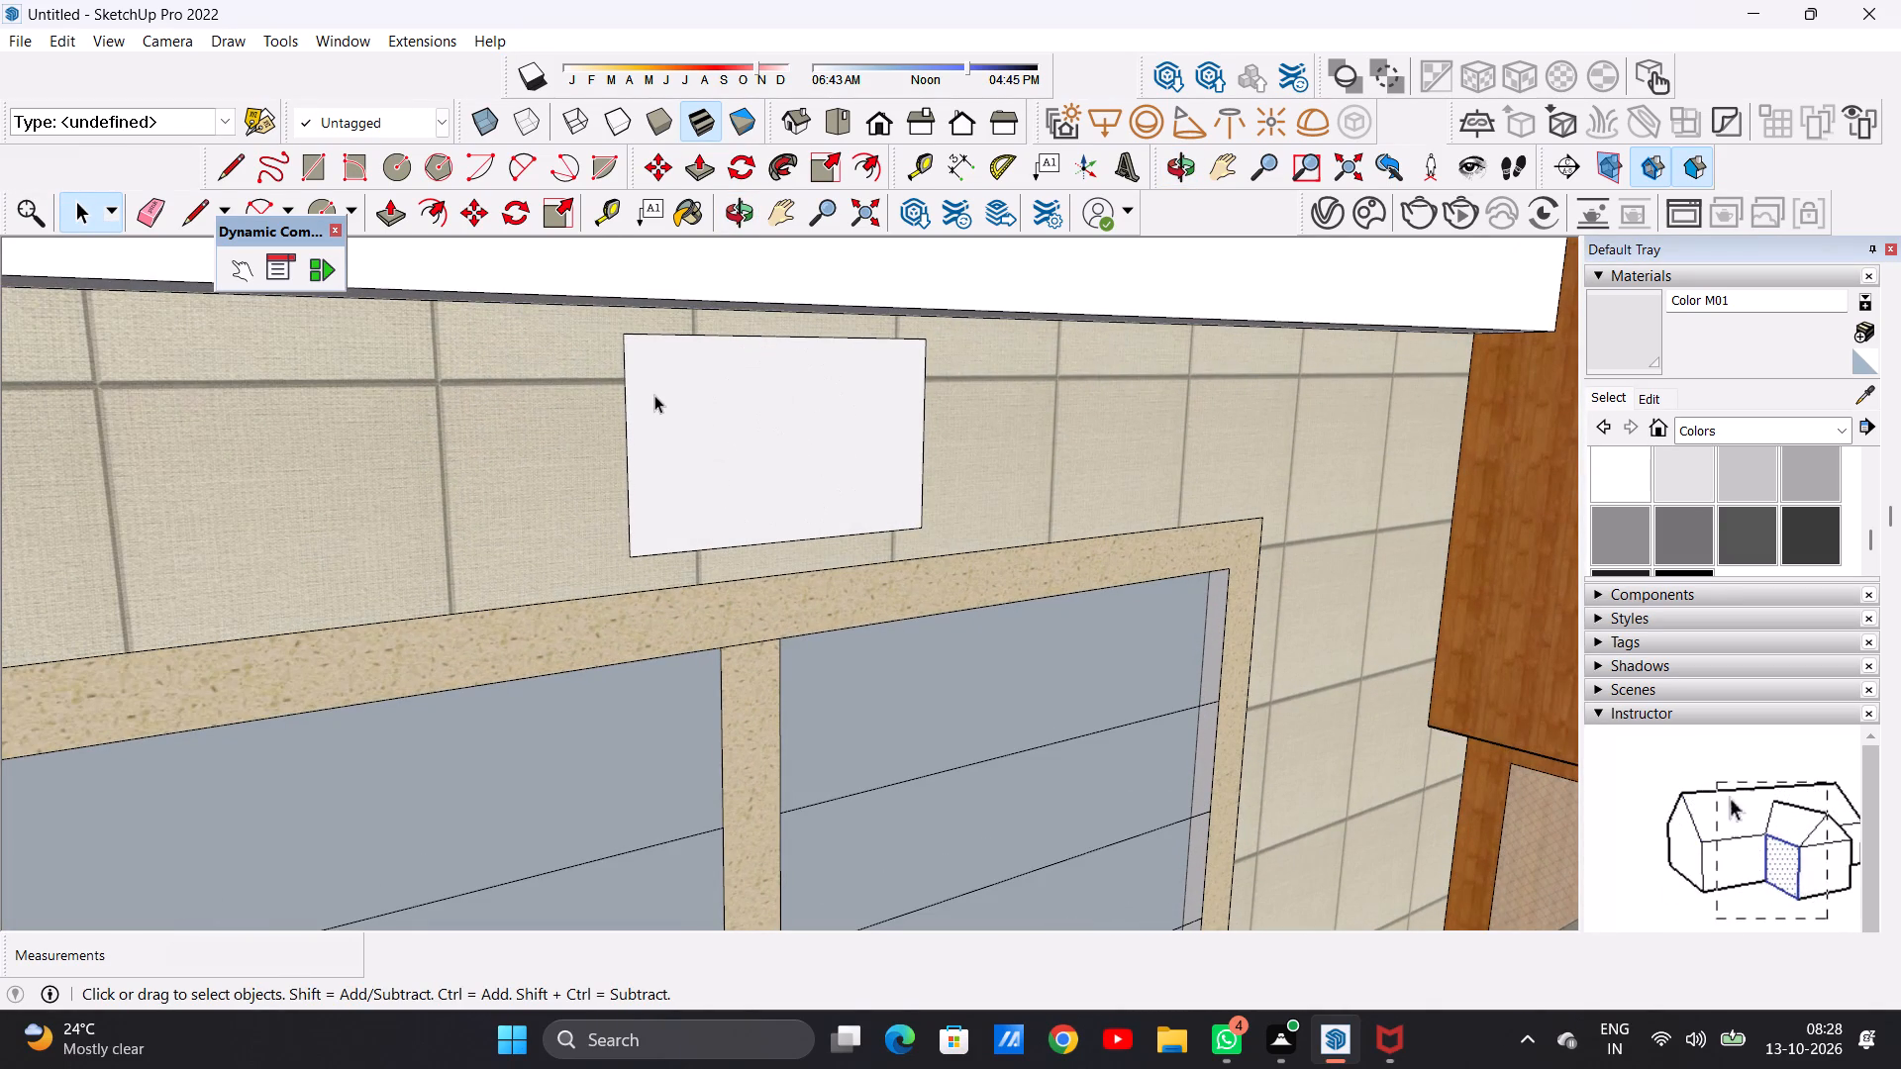
# Push/Pull the Color M01 rectangle above the window outward by about 2 5/8" to form a box.
pyautogui.press('p')
pyautogui.moveTo(665, 403); pyautogui.dragTo(737, 420, button='middle')
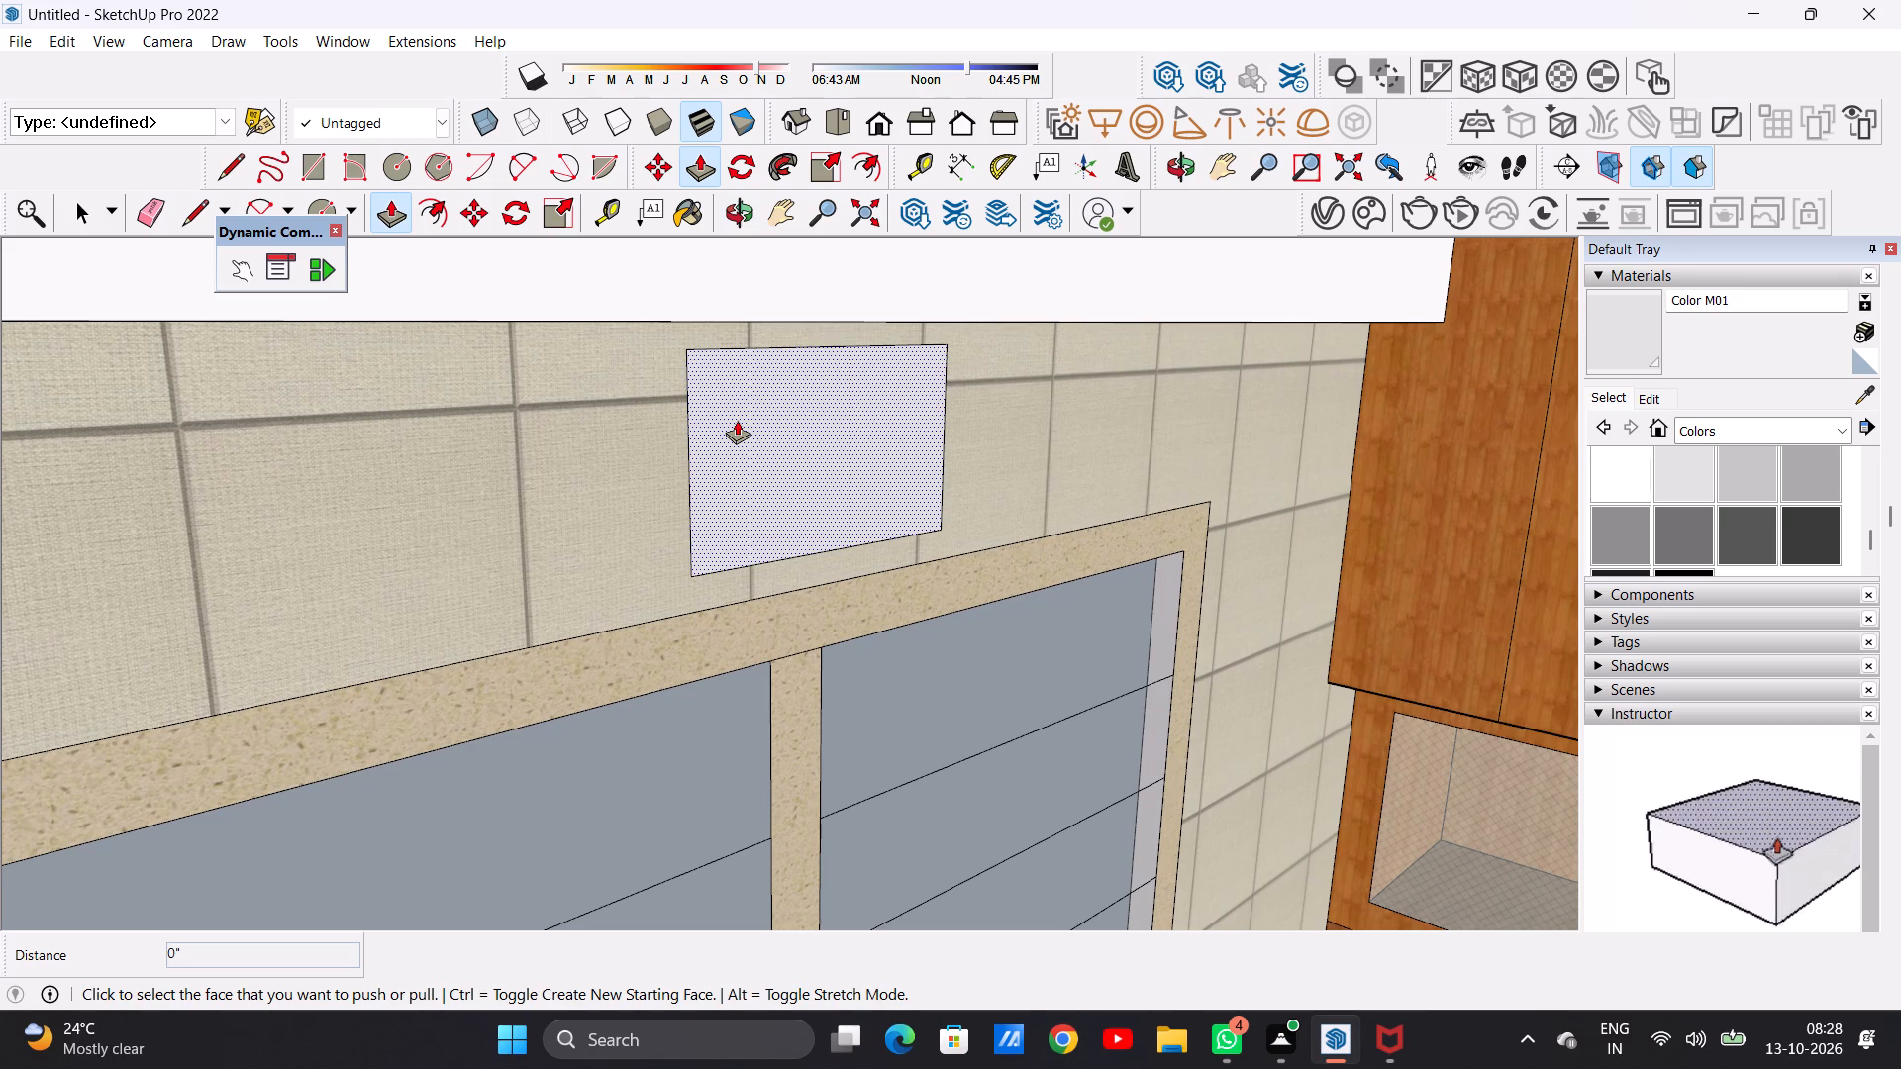
pyautogui.click(737, 420)
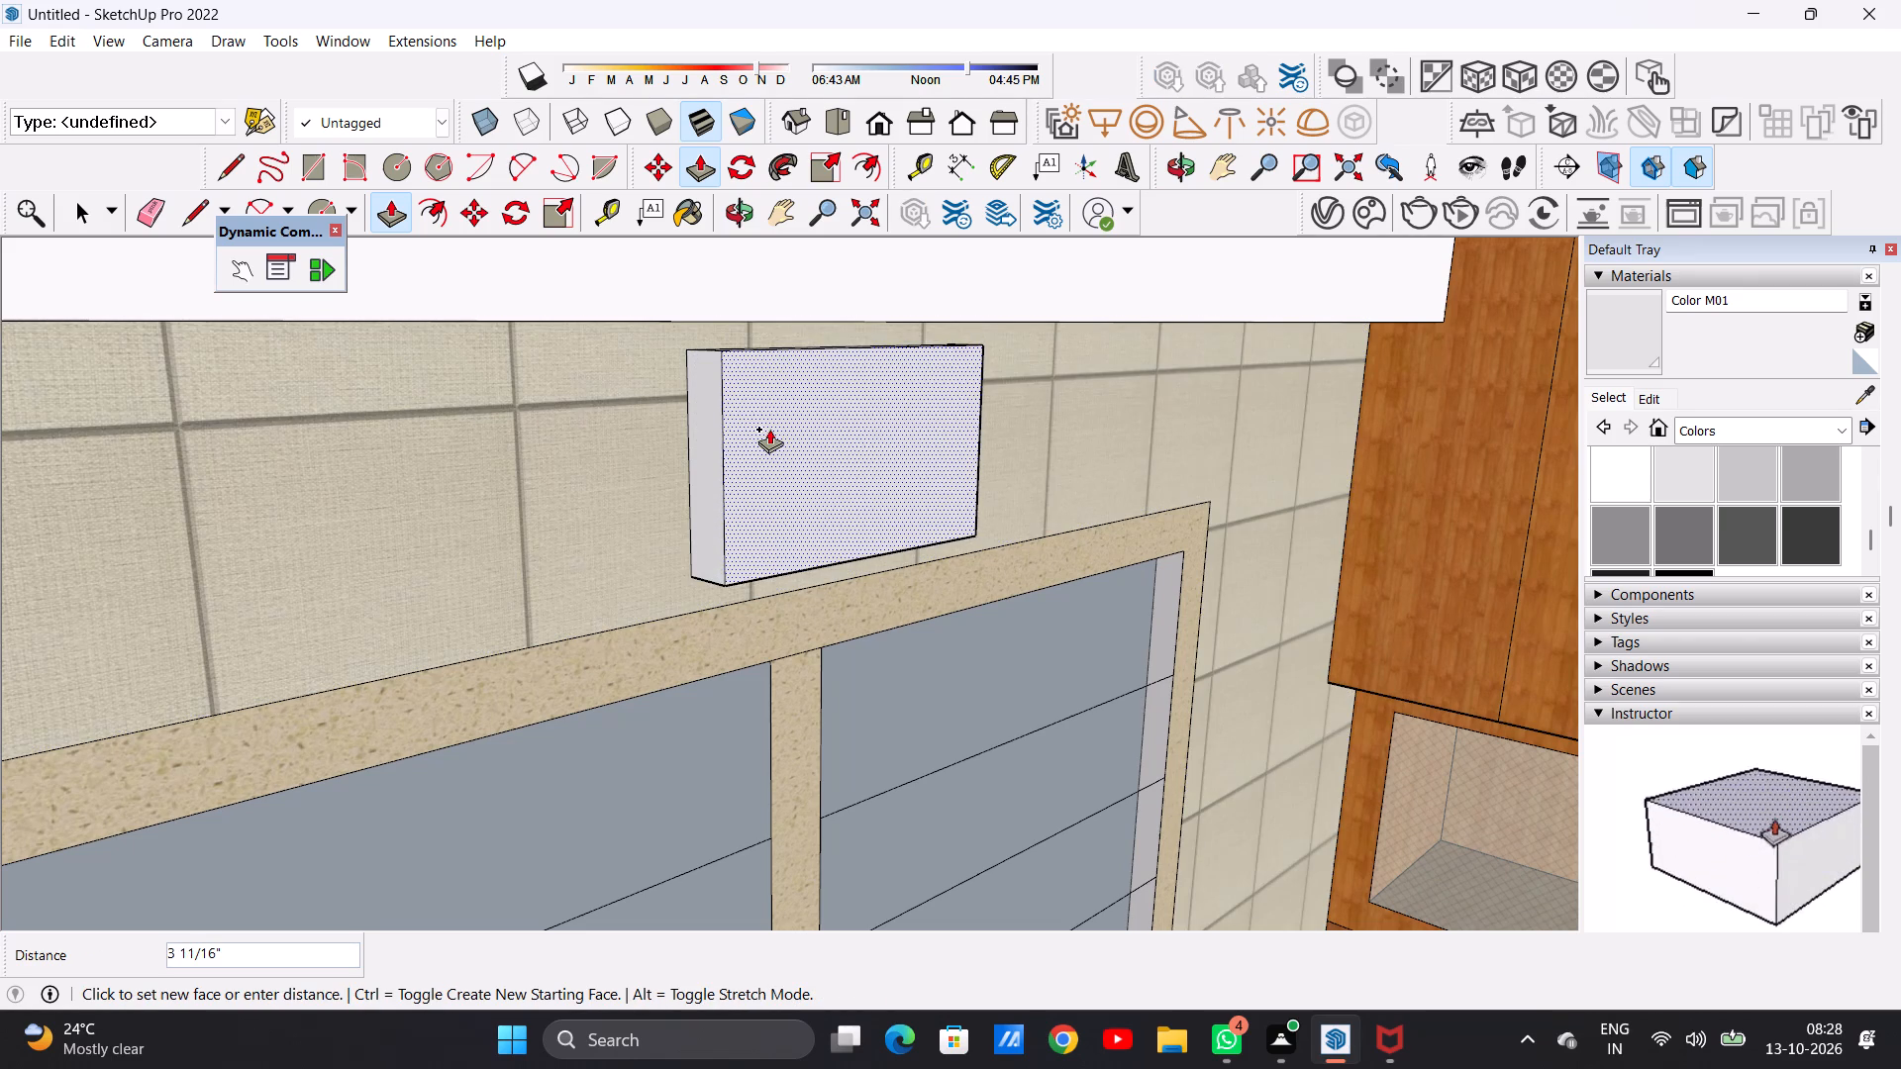
pyautogui.click(761, 420)
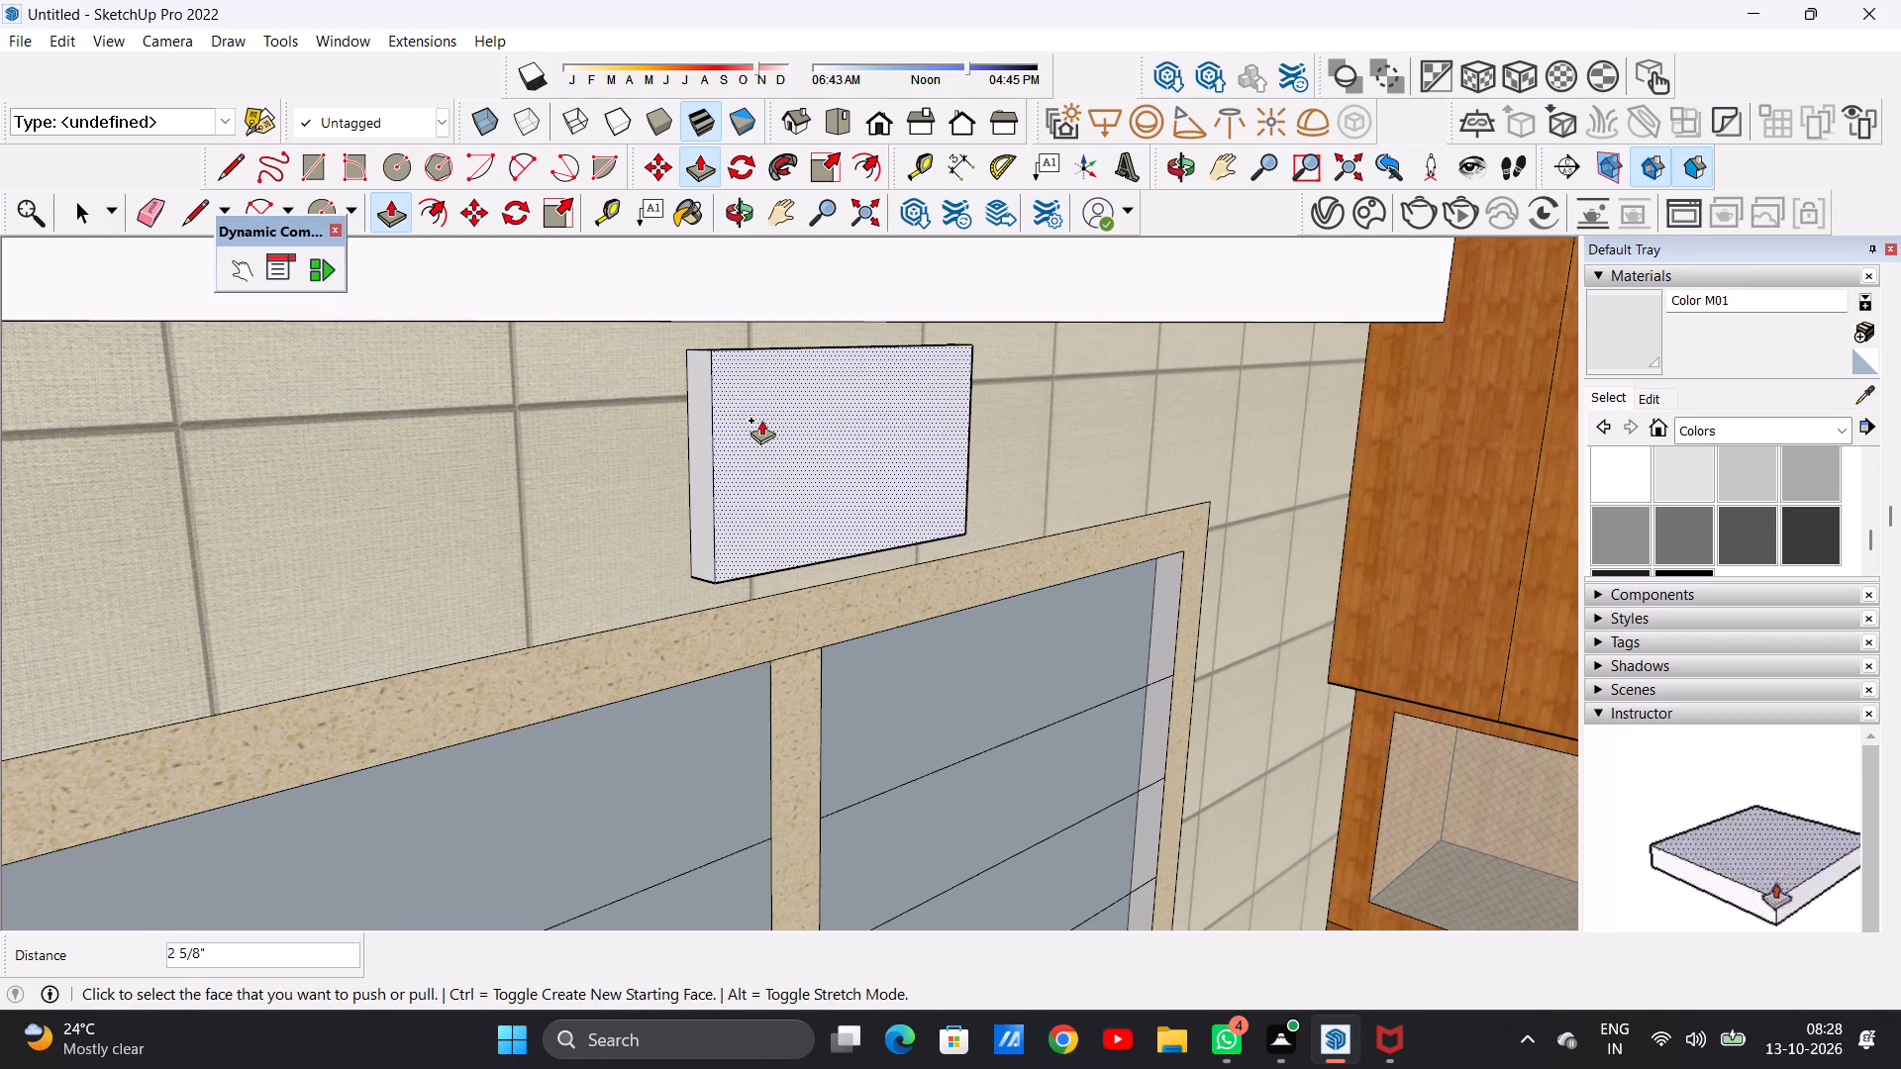
pyautogui.press('space')
# Draw a circle with a radius of about 5 5/8" centred on the front face of the box above the window.
pyautogui.scroll(-6, 924, 402)
pyautogui.moveTo(933, 417); pyautogui.dragTo(659, 387, button='middle')
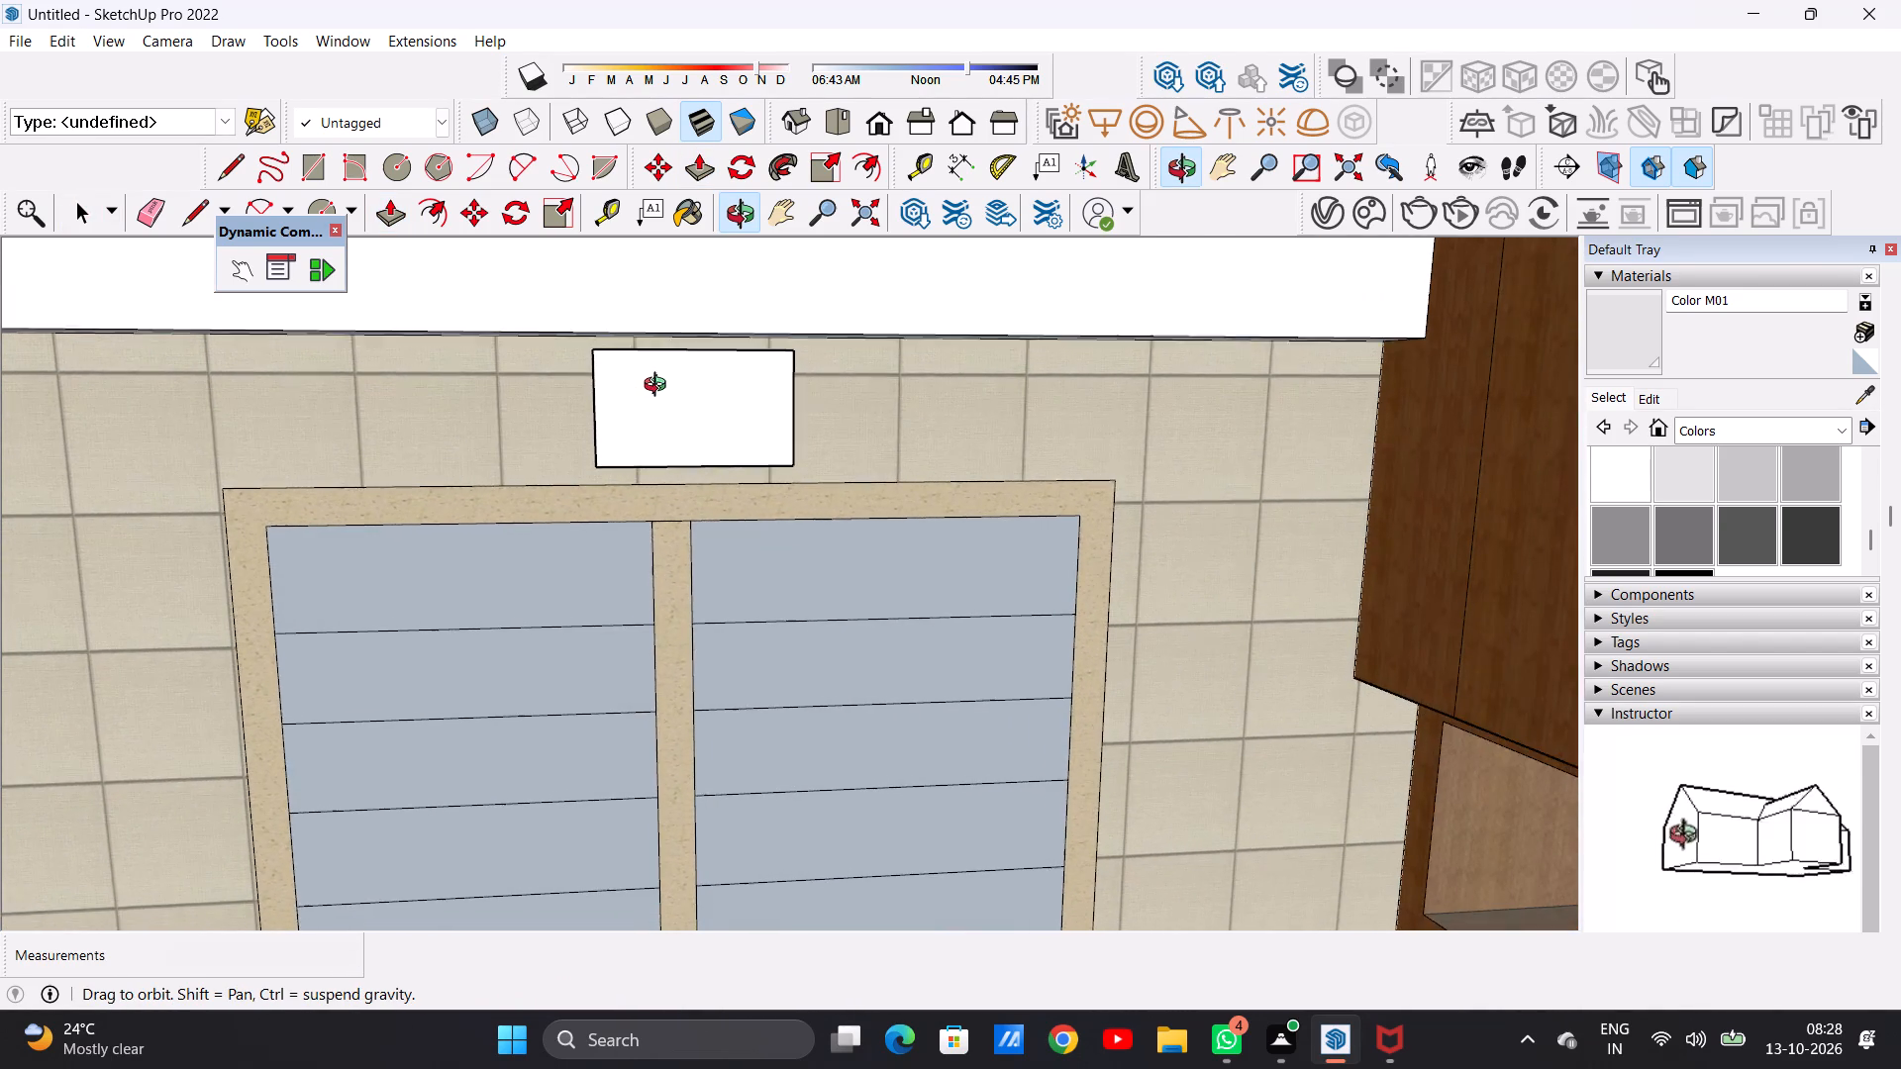
pyautogui.moveTo(659, 387); pyautogui.dragTo(659, 386, button='middle')
pyautogui.scroll(2, 701, 423)
pyautogui.press('c')
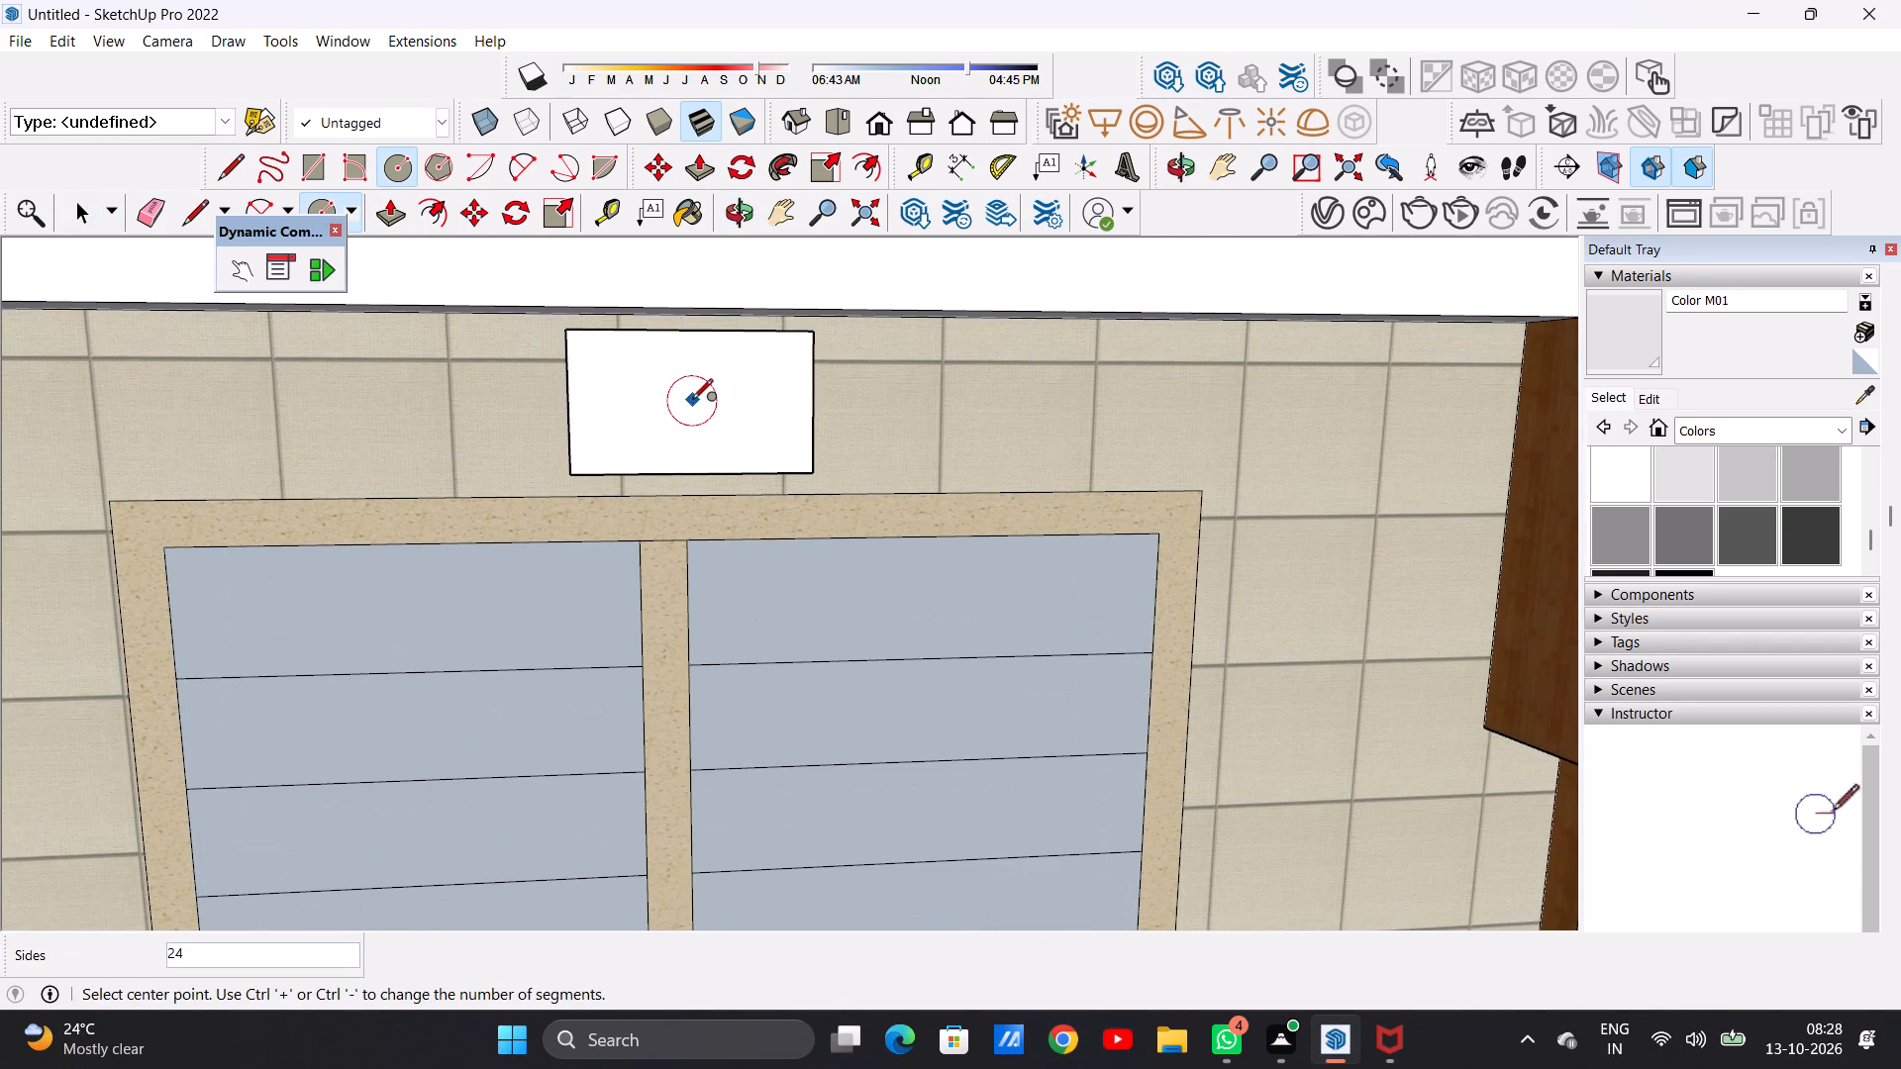
pyautogui.click(690, 399)
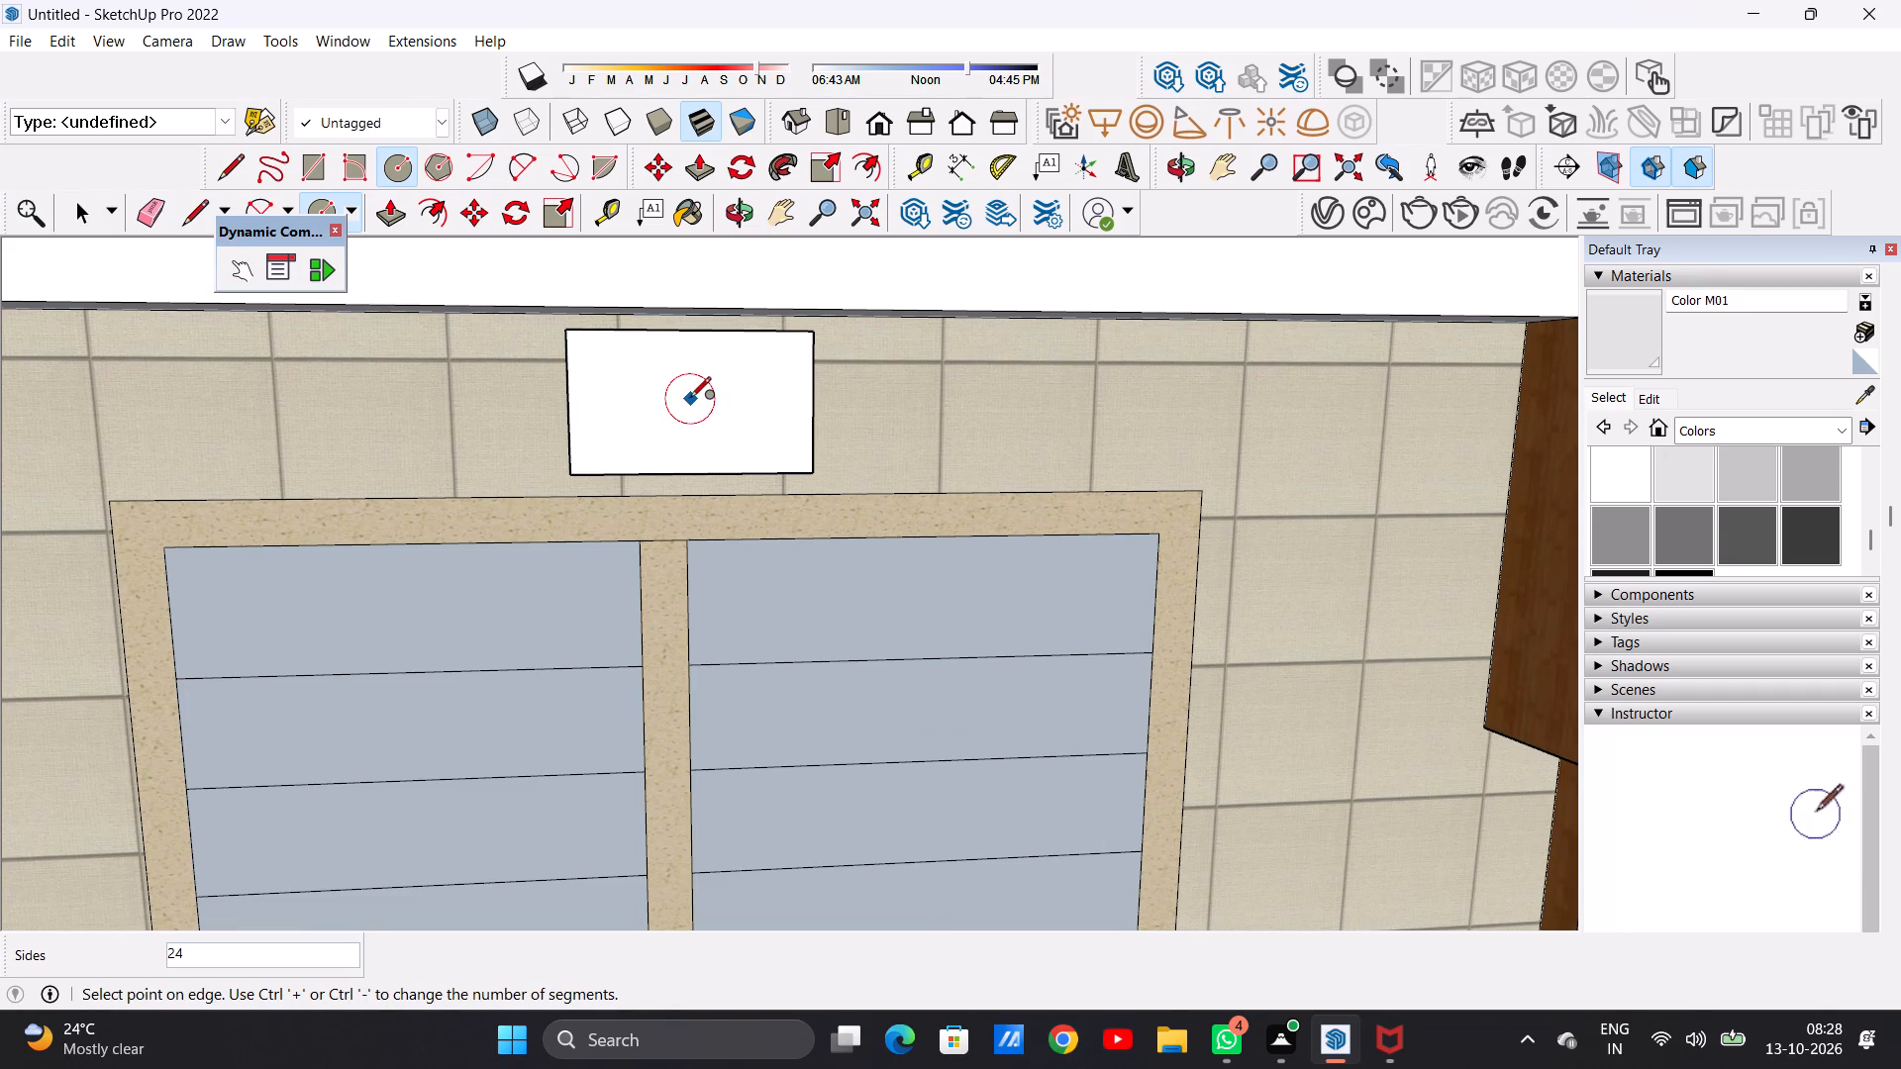
pyautogui.click(691, 345)
pyautogui.press('space')
# Draw four lines about 11 1/4" long across the circle through its centre, dividing it into eight fan-like sectors.
pyautogui.write('L')
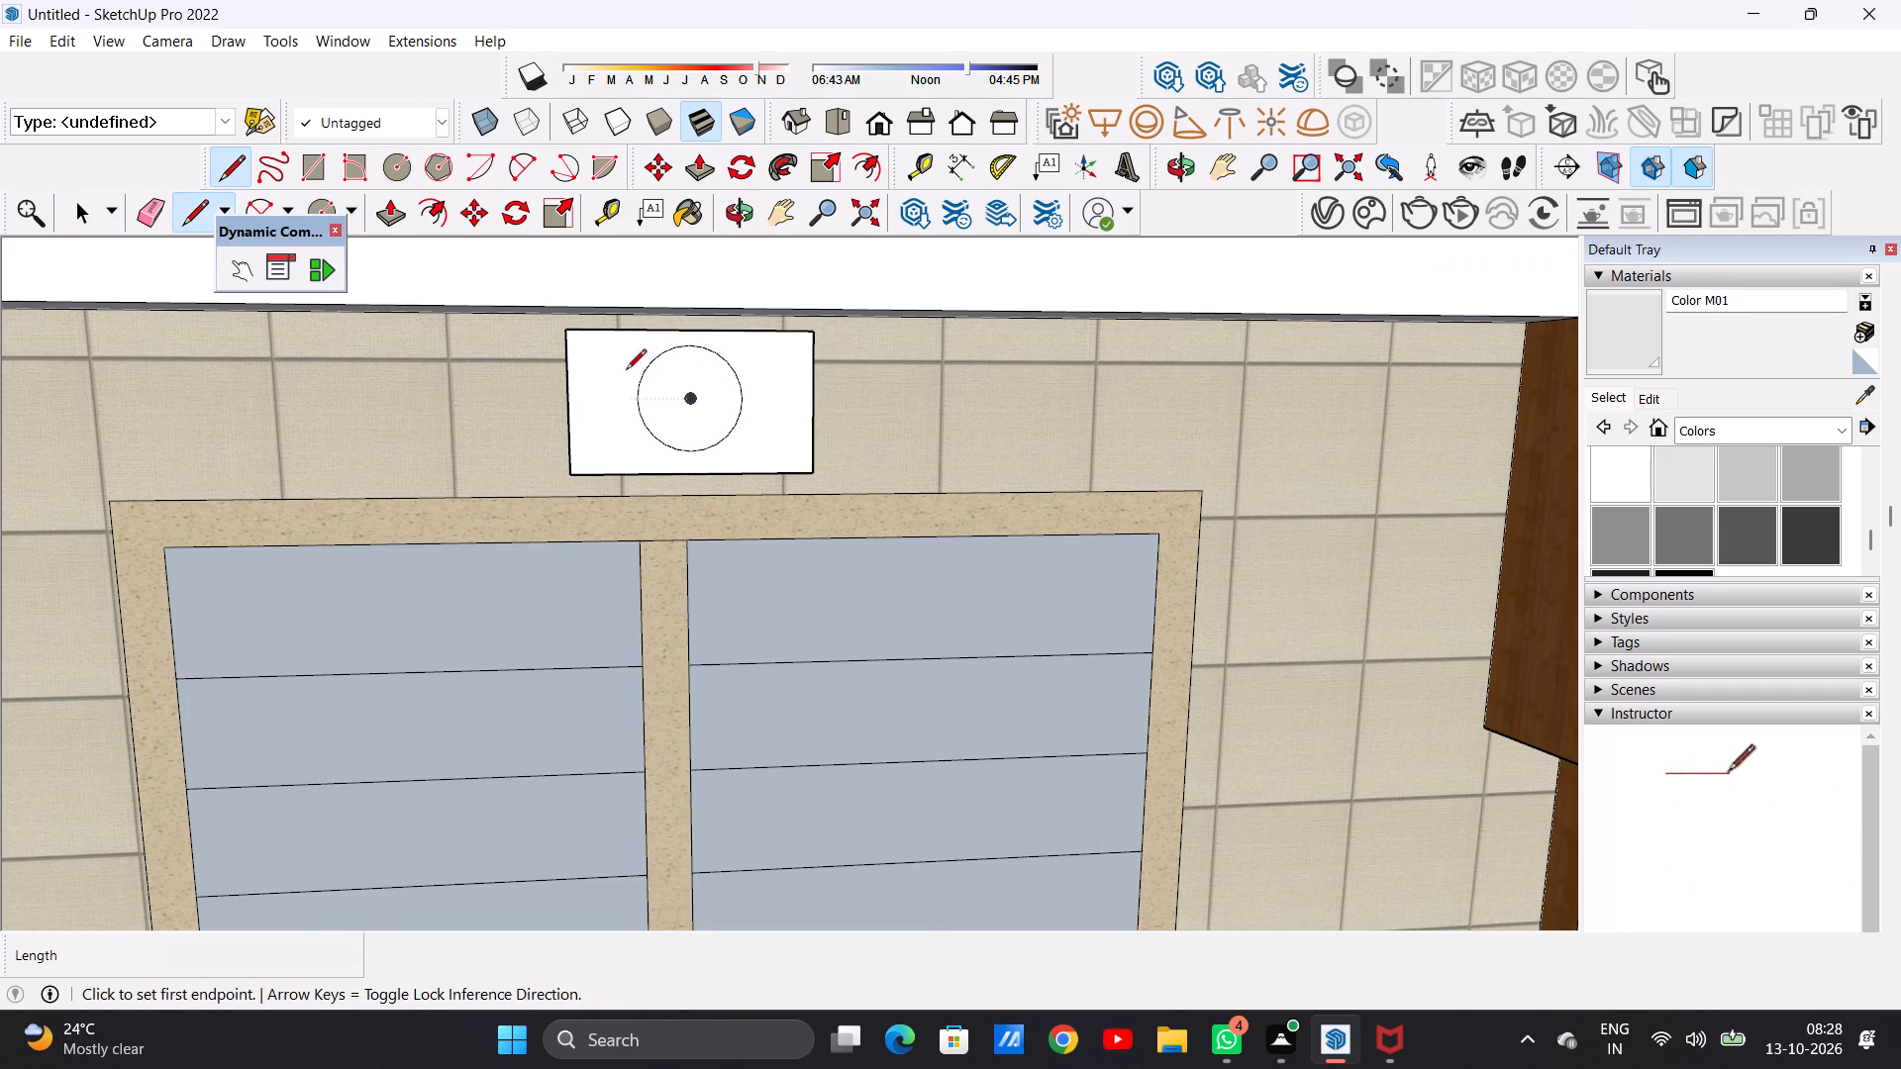
pyautogui.click(722, 362)
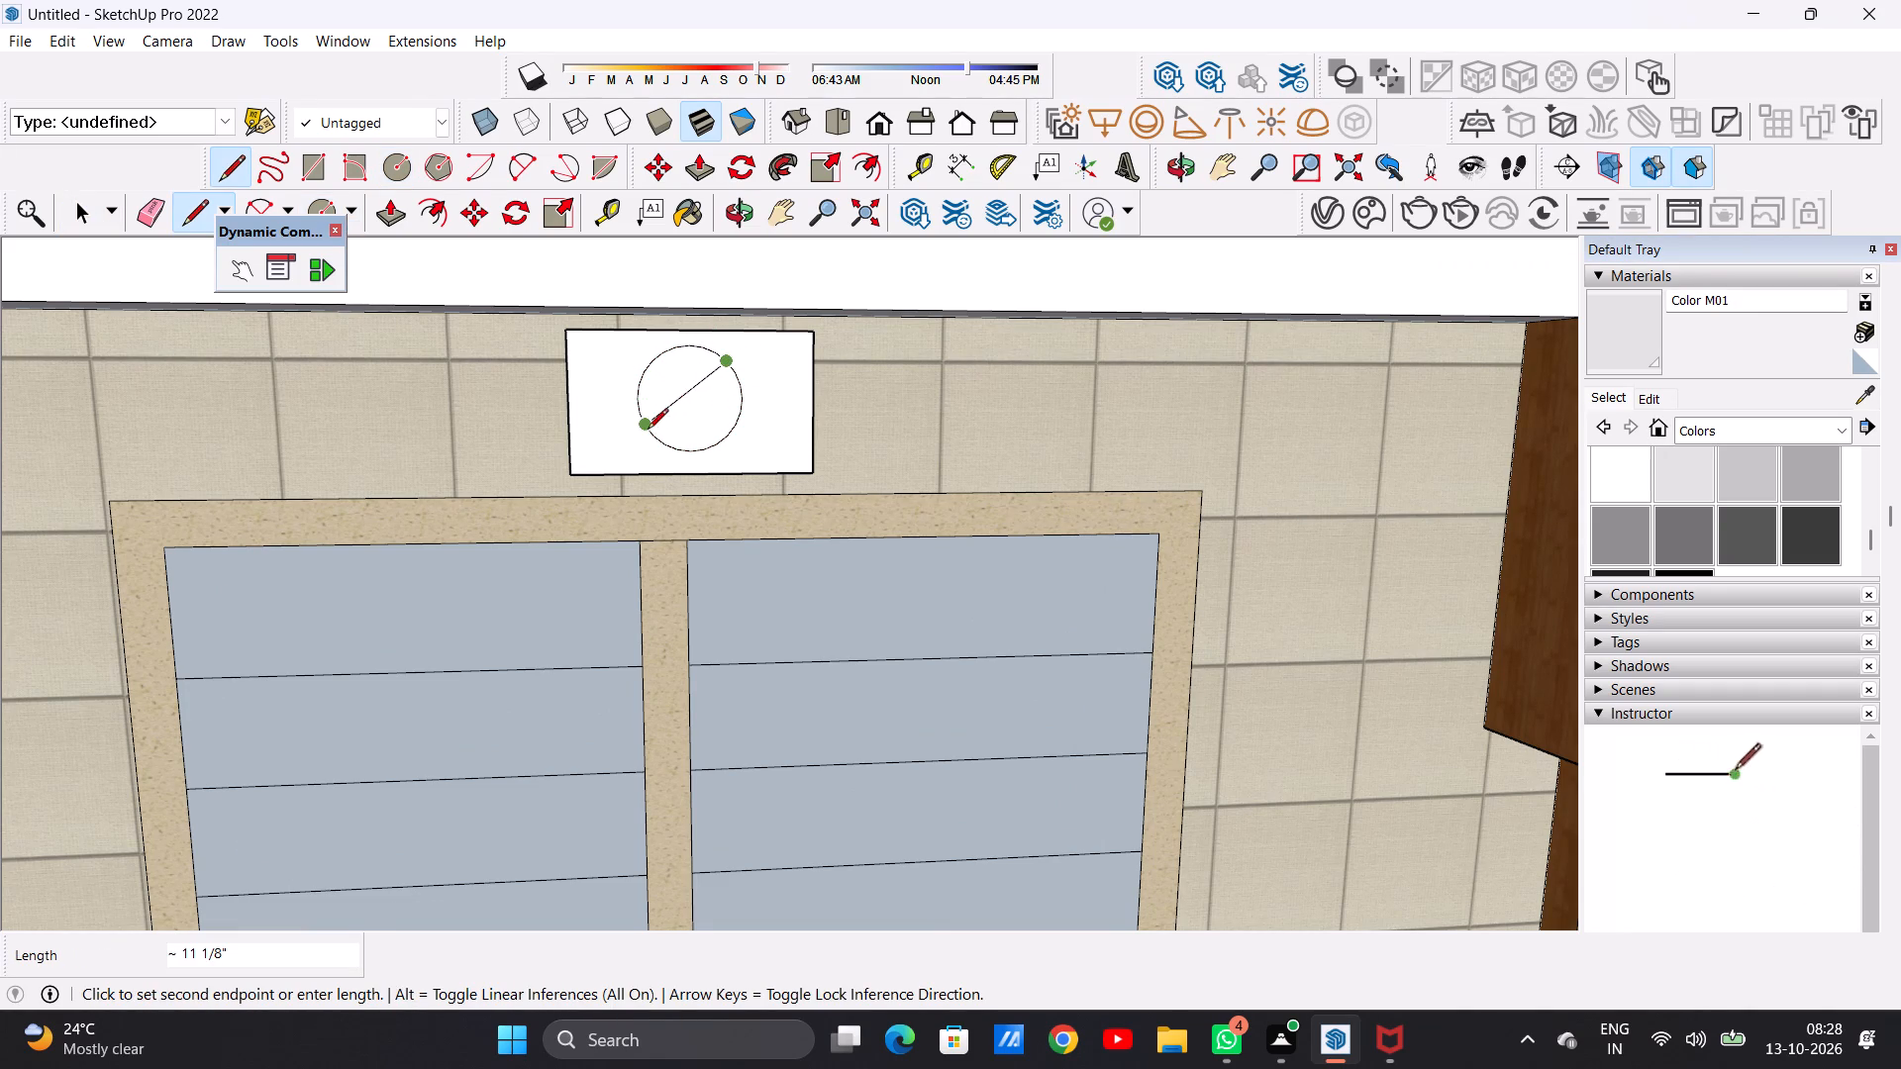
pyautogui.click(649, 437)
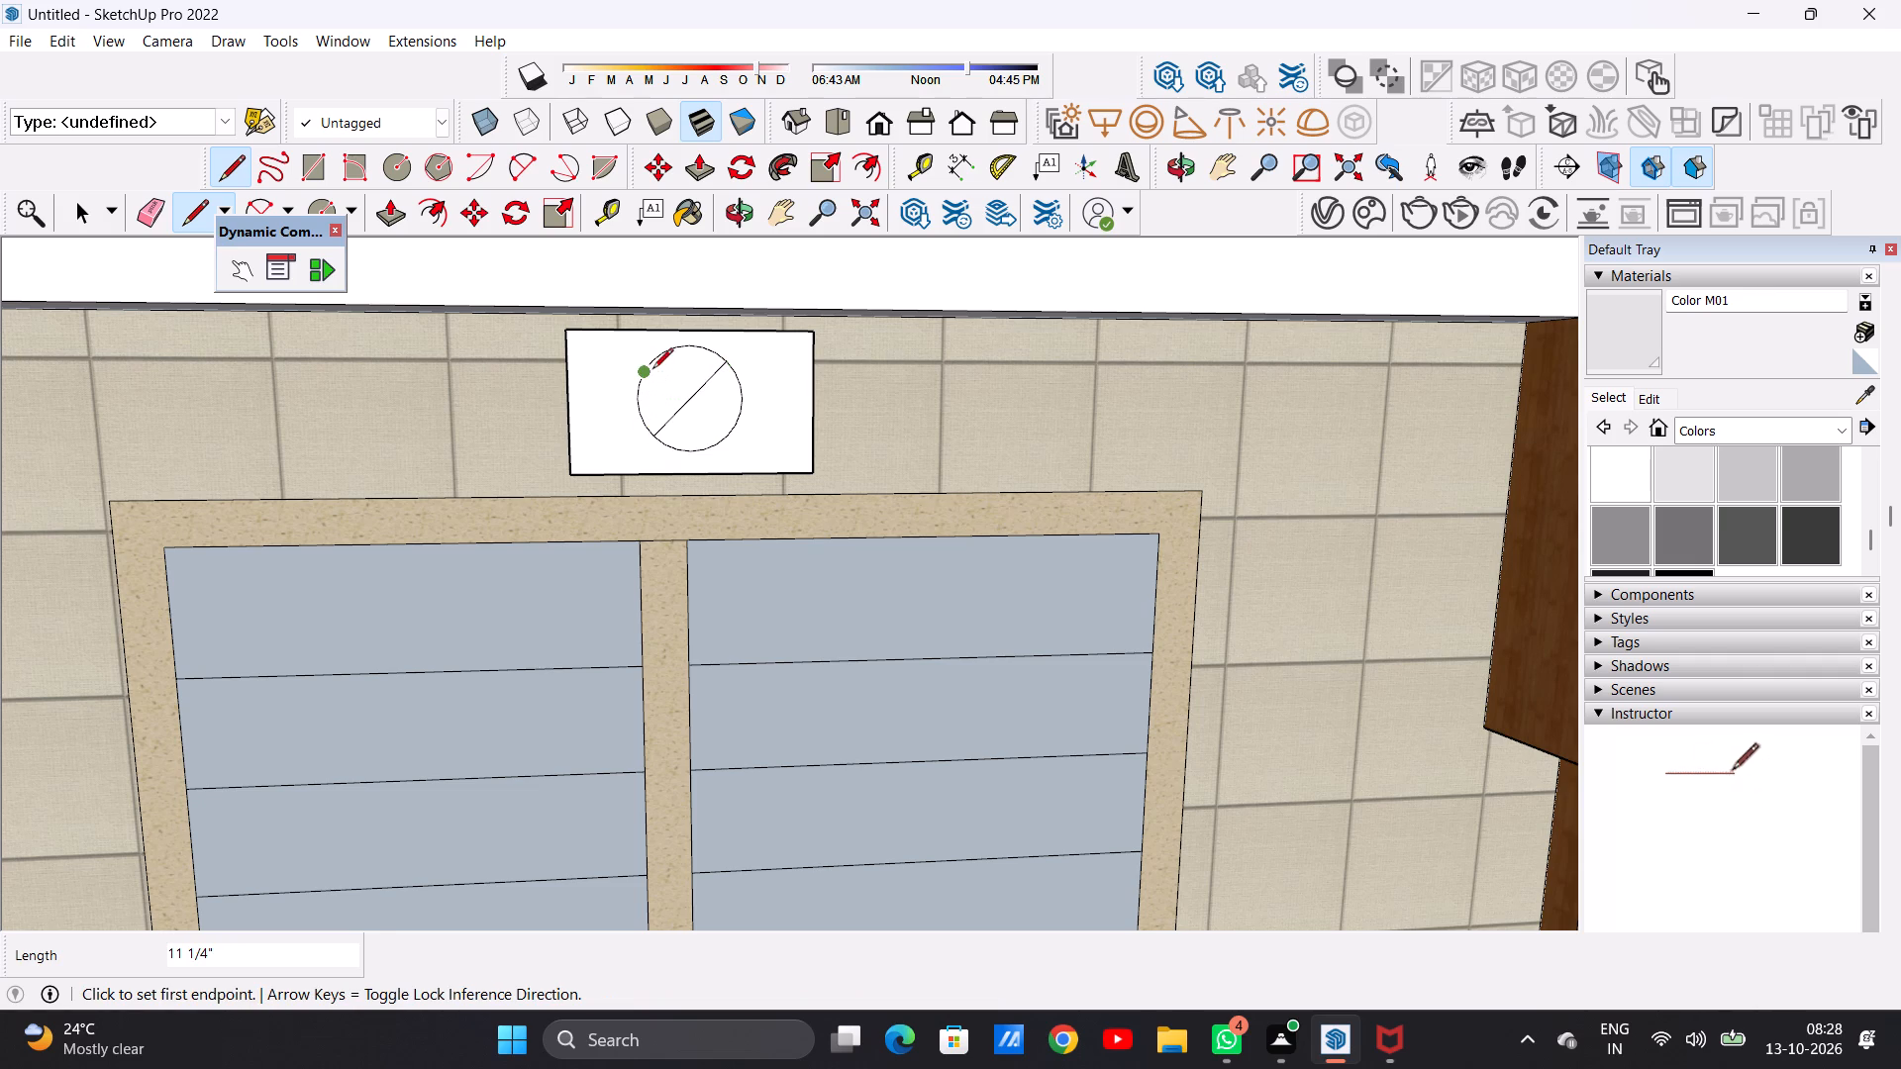
pyautogui.click(652, 365)
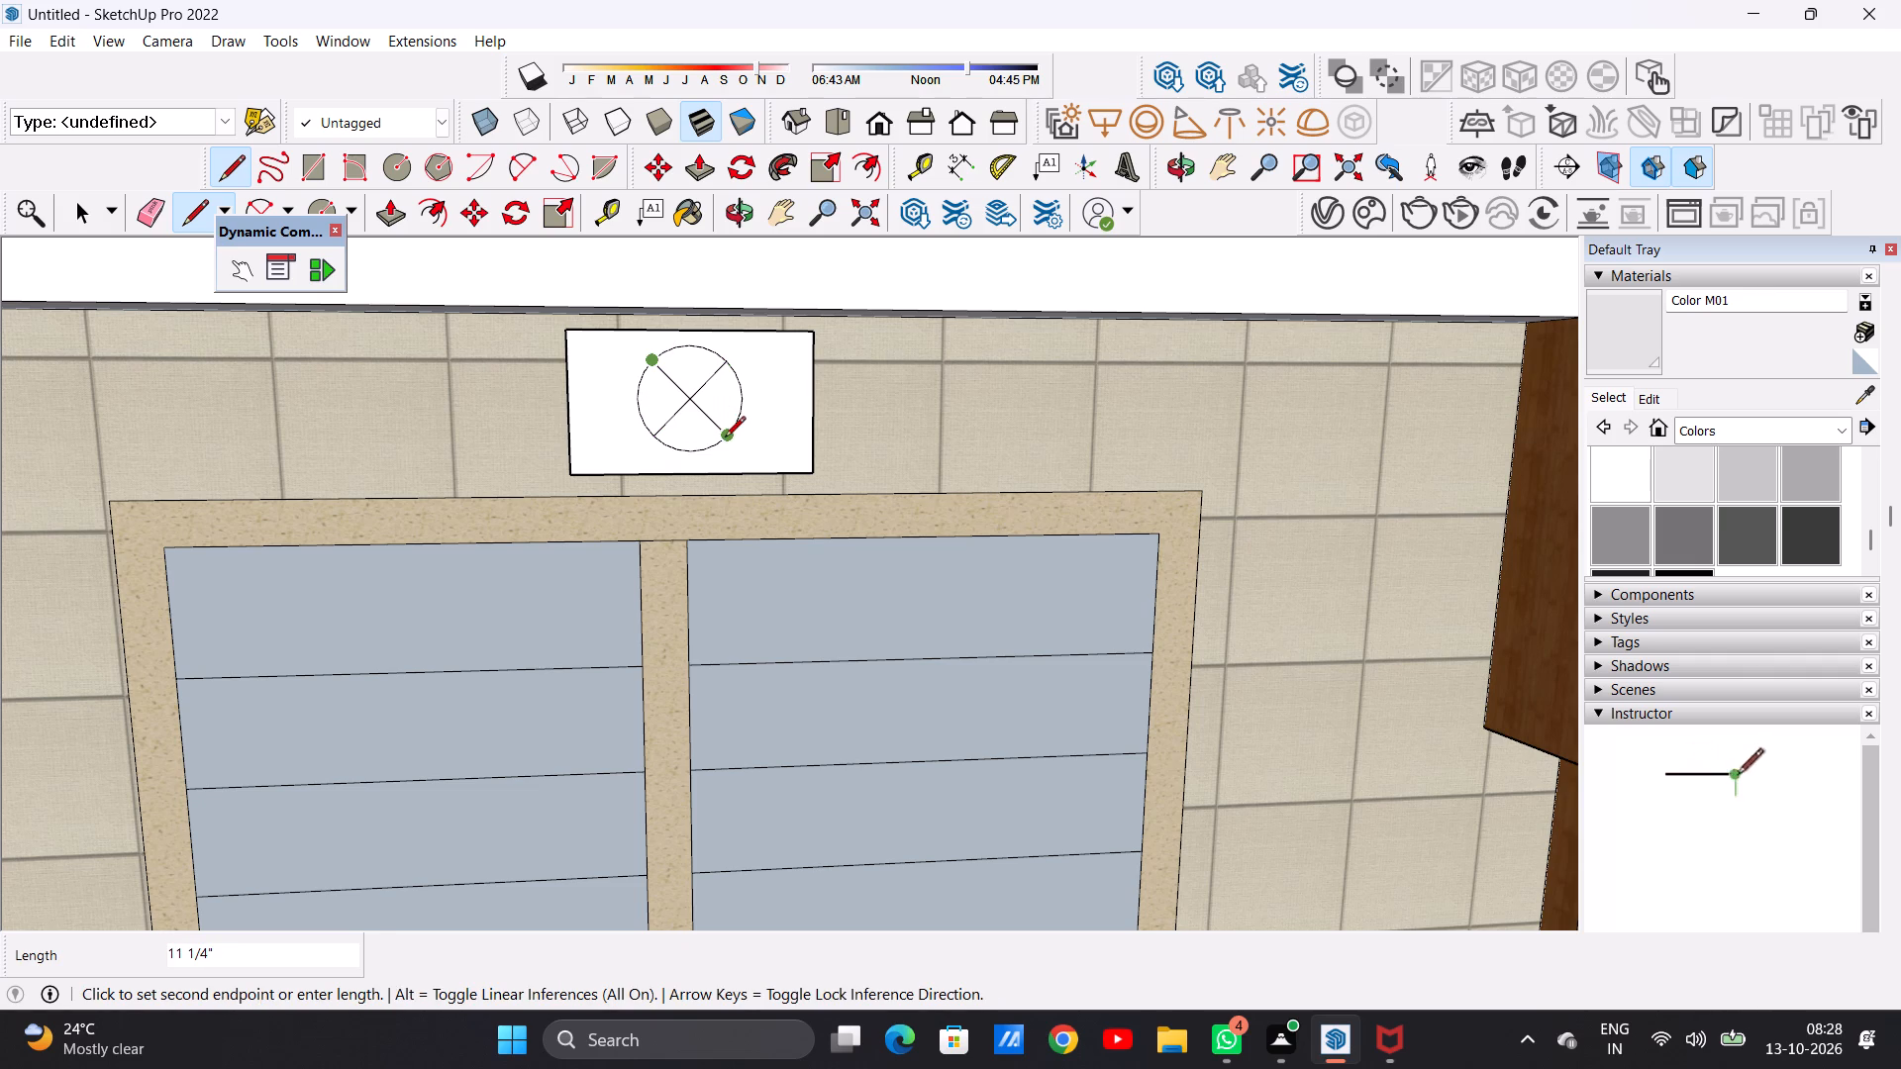
pyautogui.click(726, 438)
pyautogui.click(642, 402)
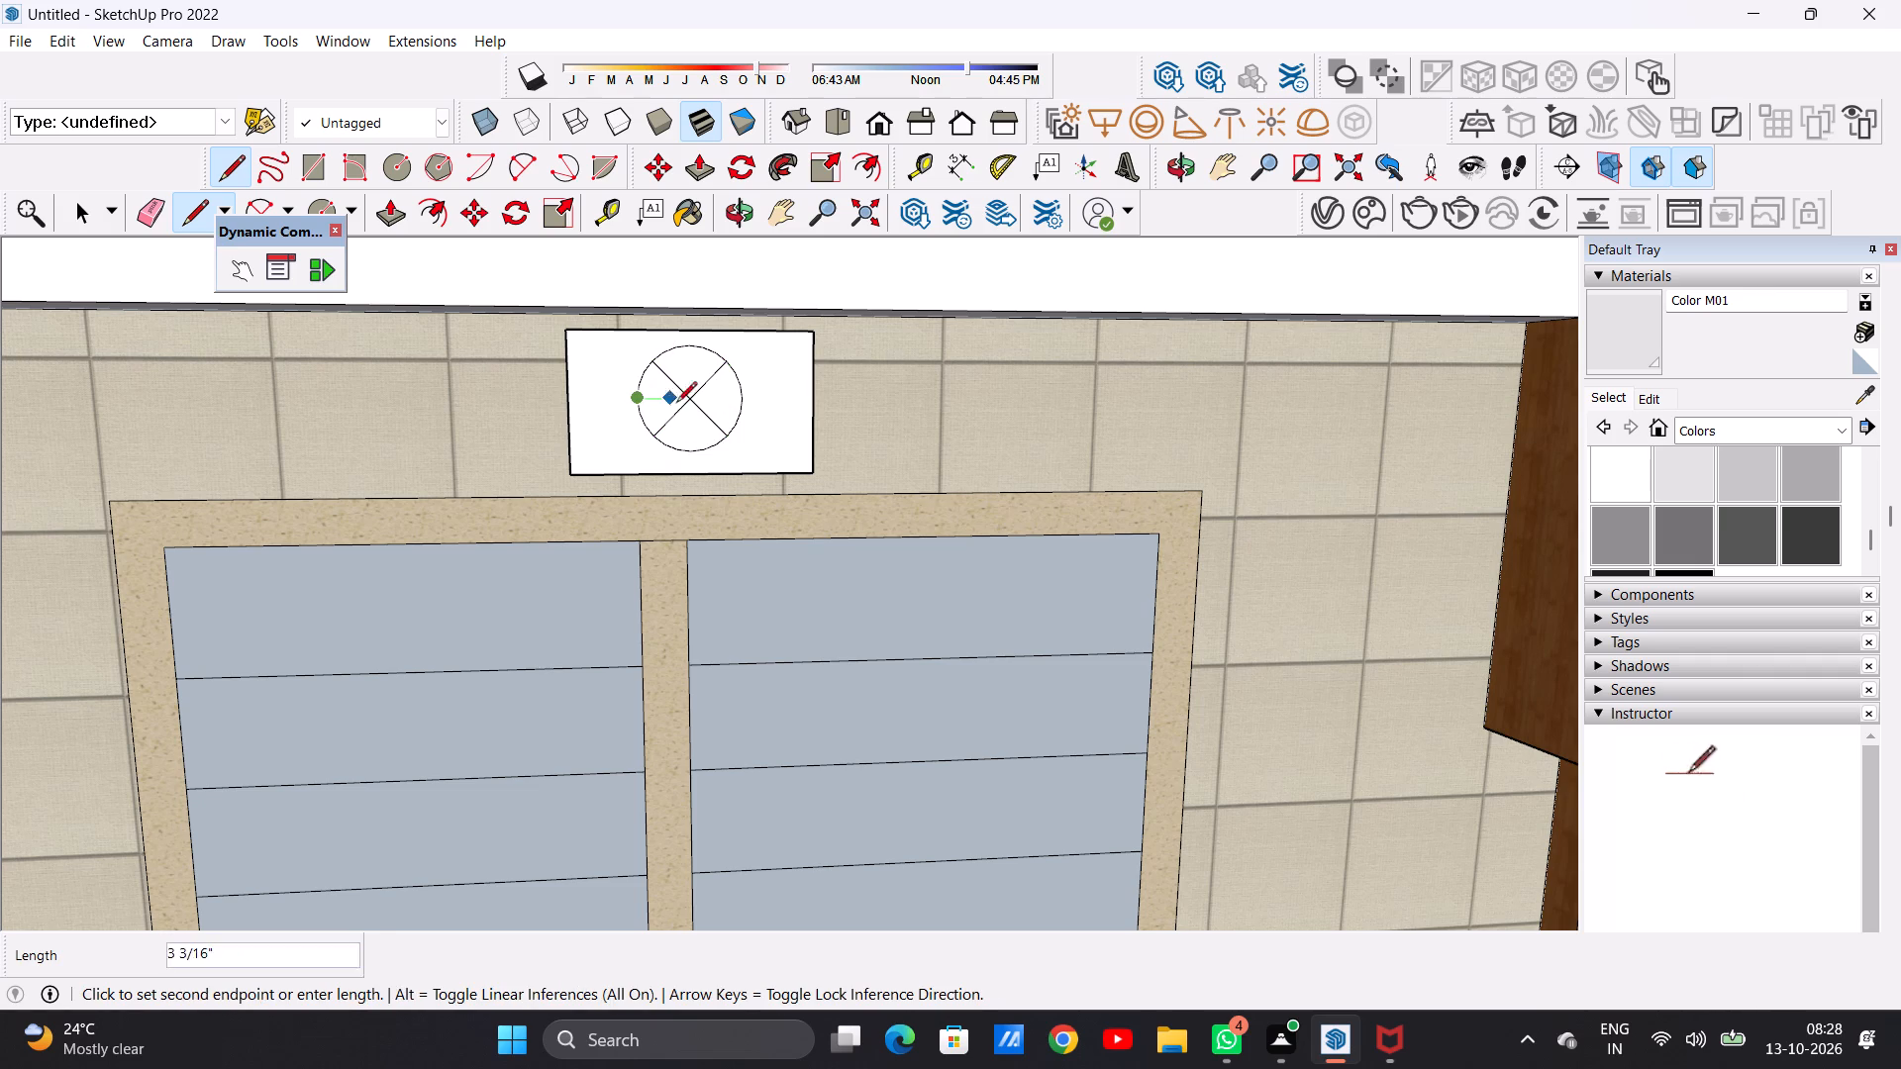
pyautogui.click(739, 404)
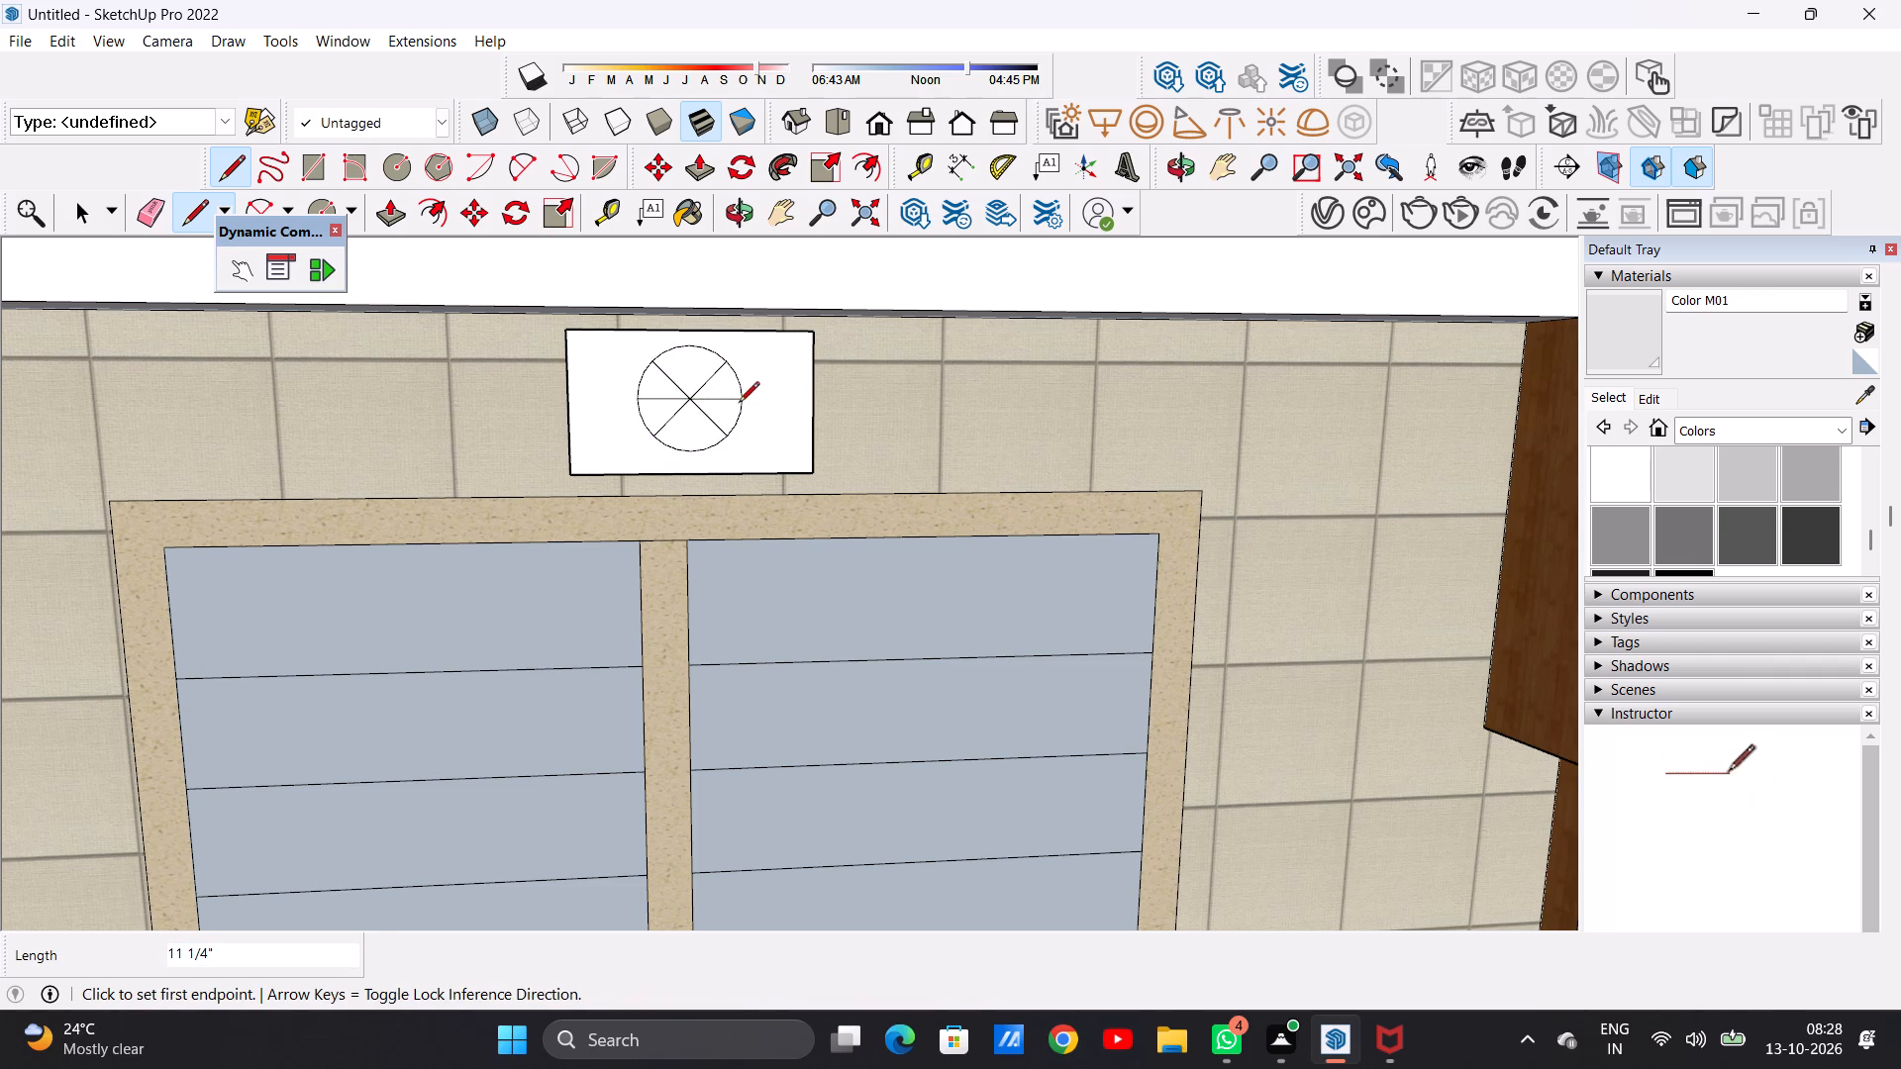
pyautogui.click(688, 352)
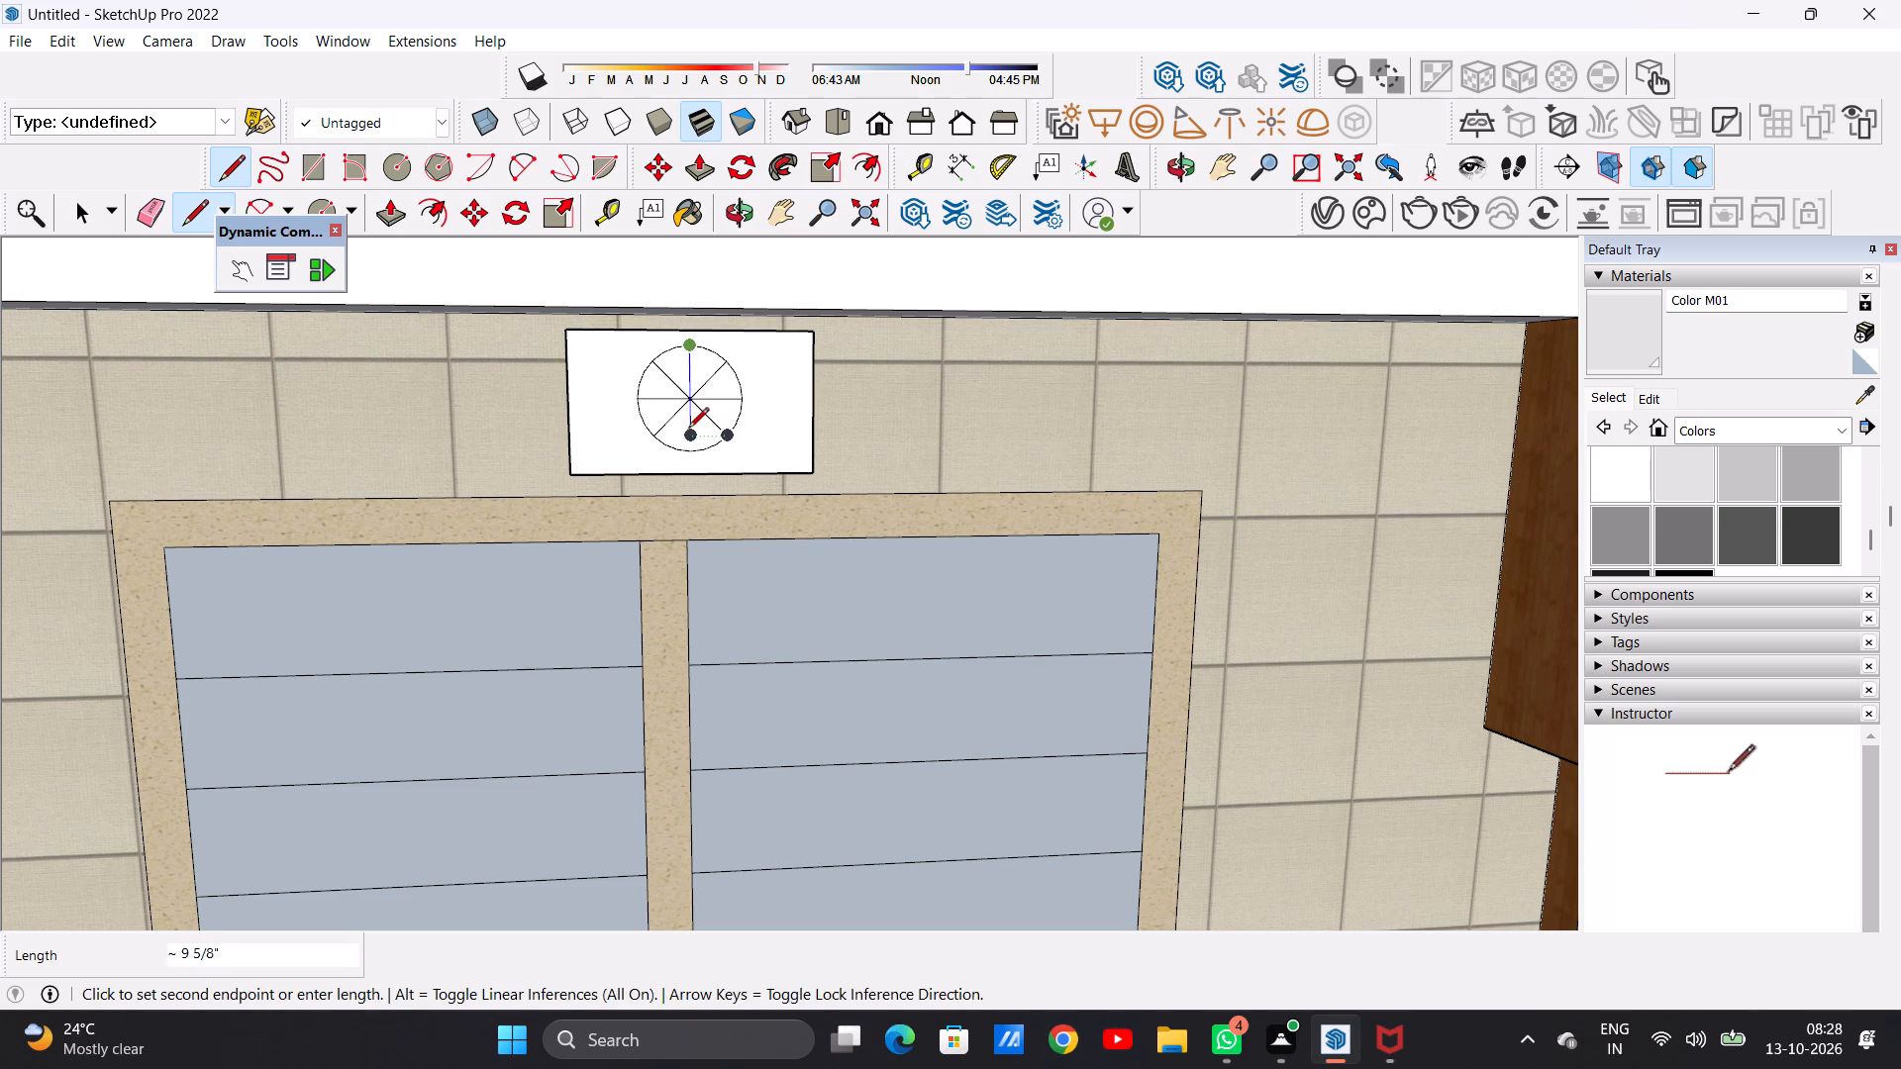
pyautogui.click(689, 444)
pyautogui.press('space')
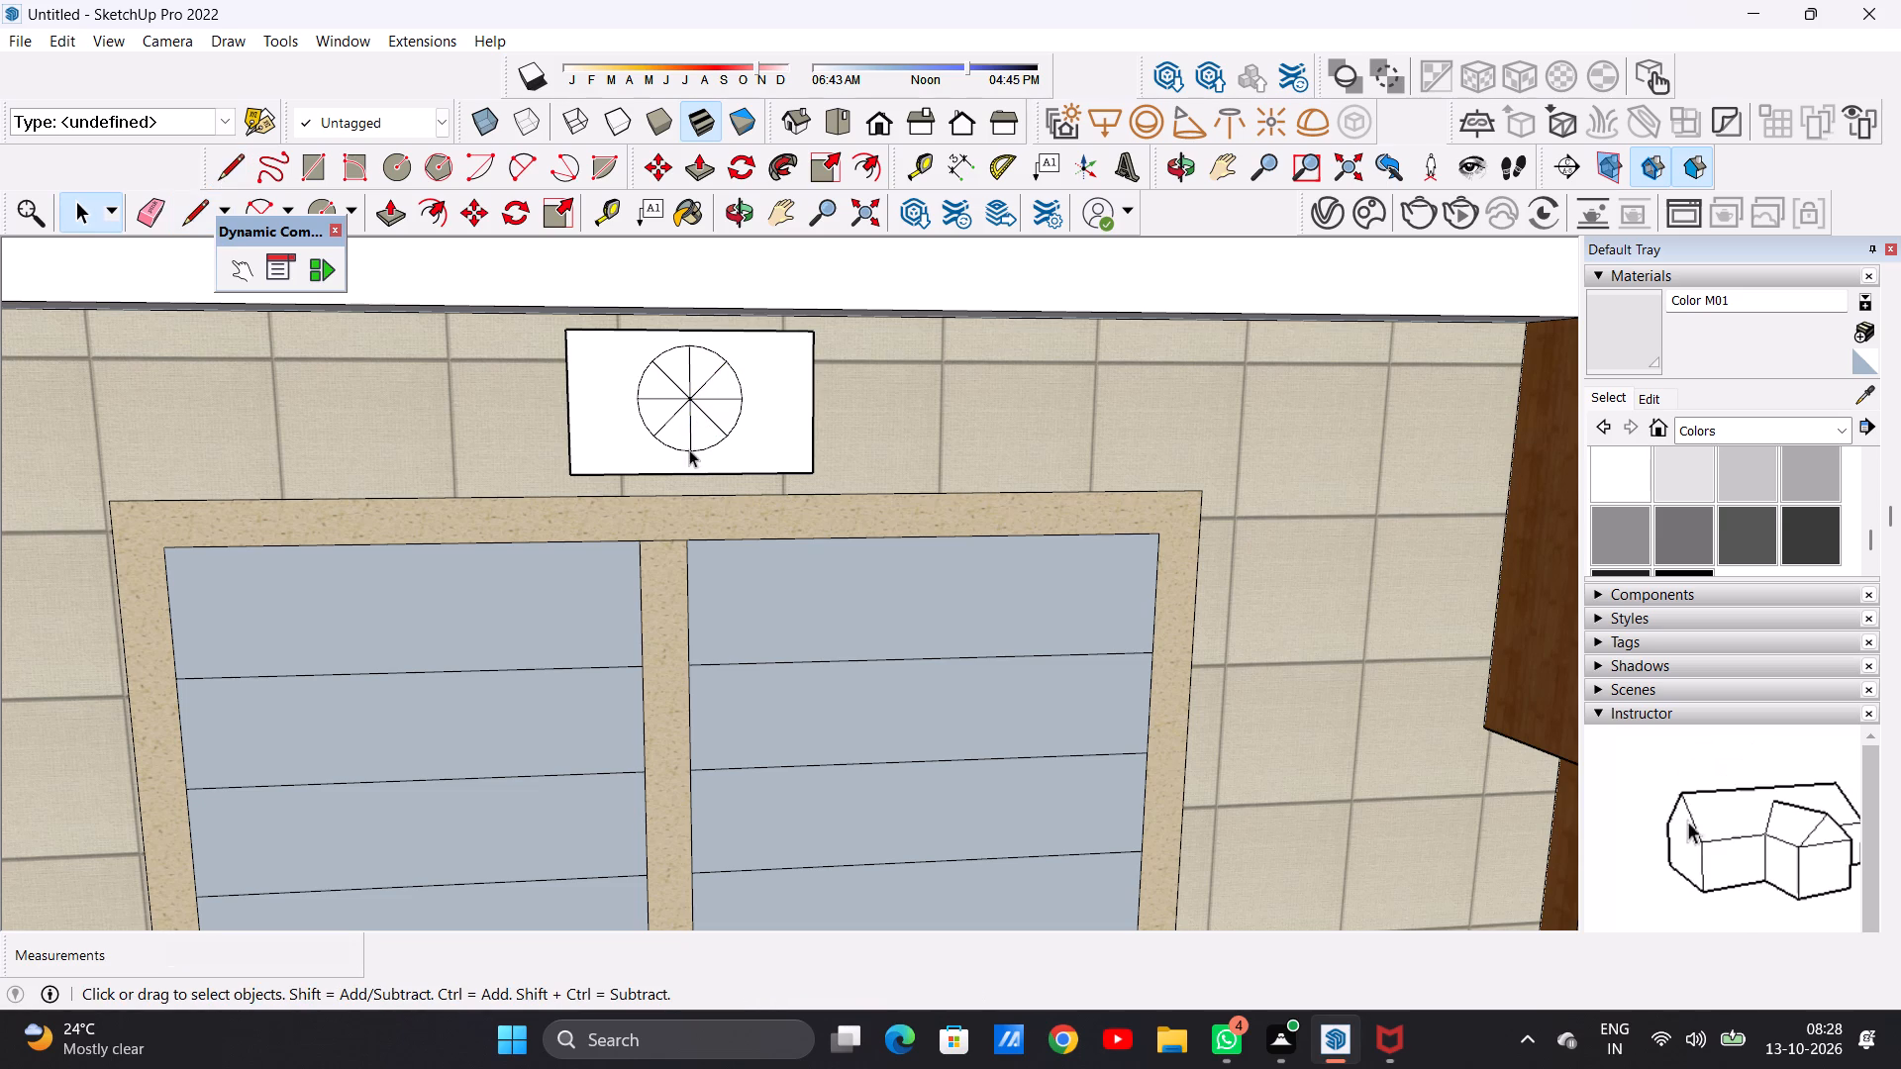
# Examine the fan panel and the whole kitchen from a distance, from behind and at several angles.
pyautogui.scroll(-16, 770, 421)
pyautogui.click(433, 392)
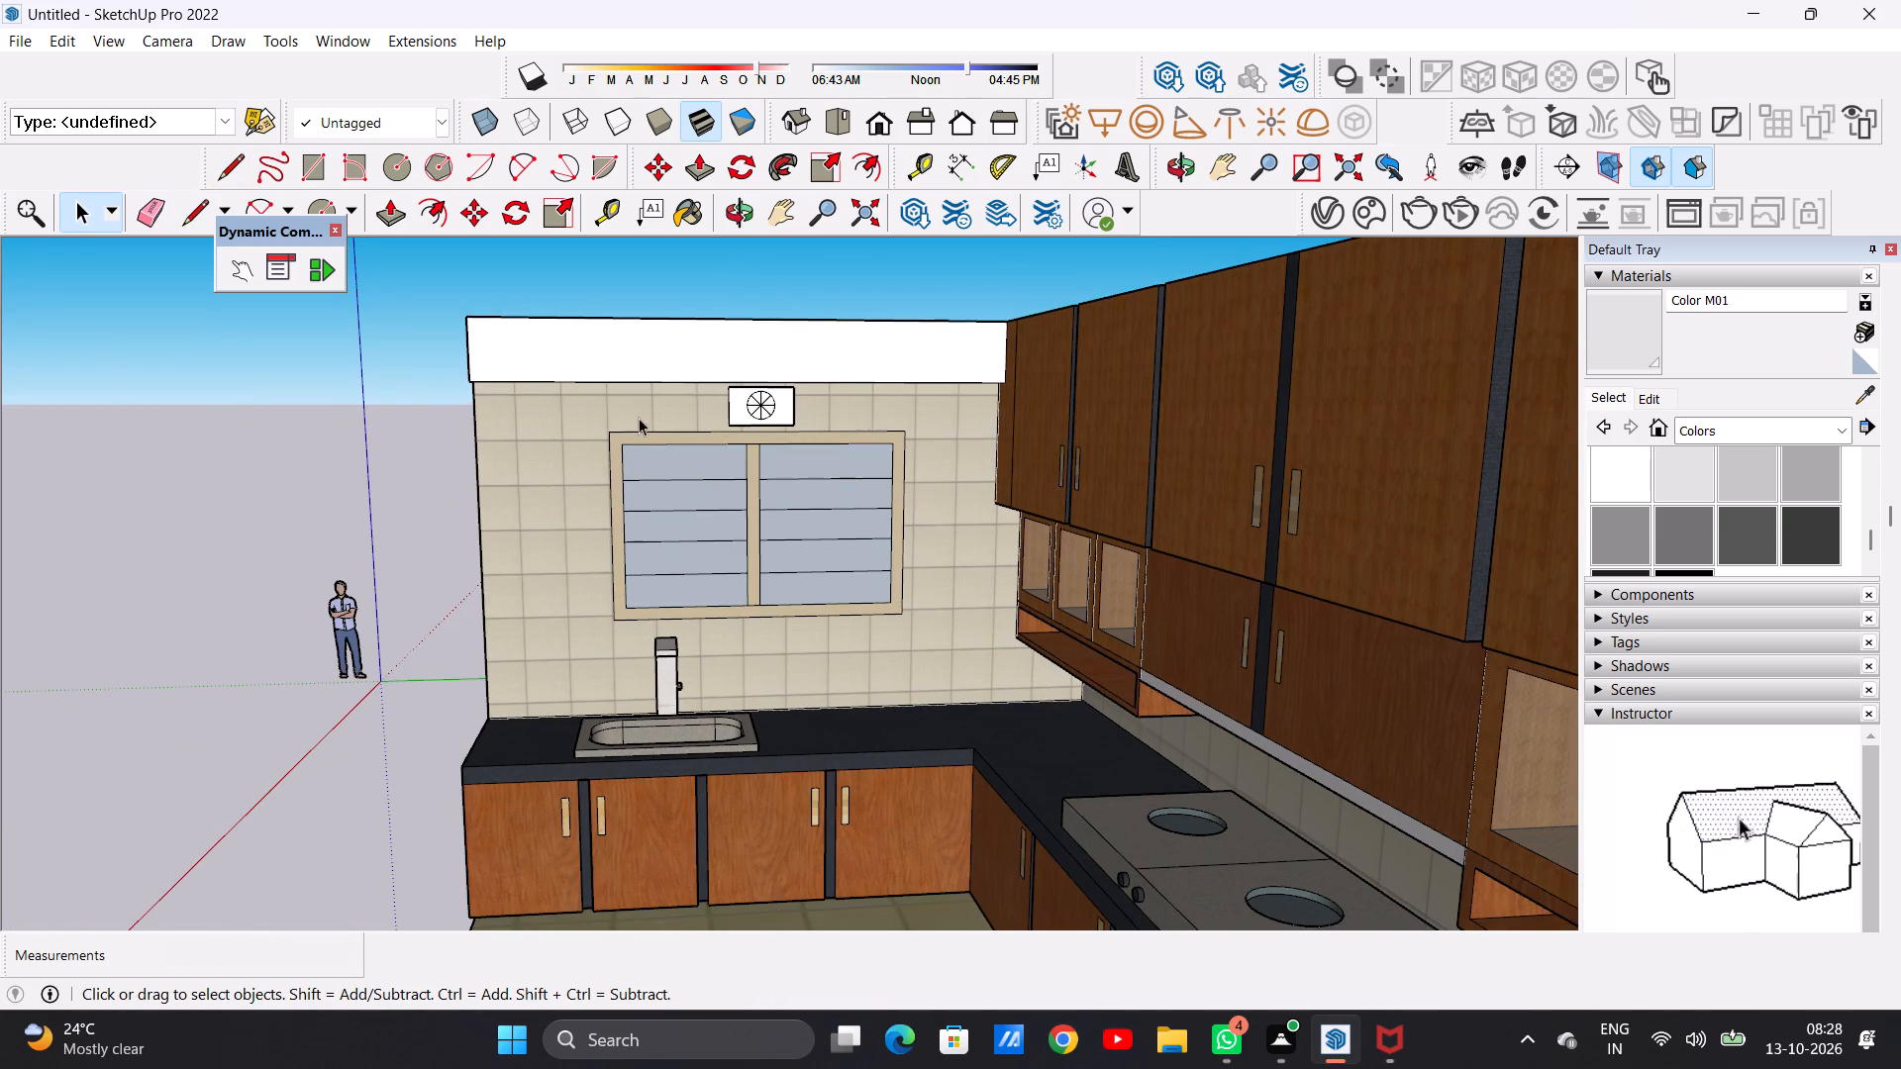
pyautogui.moveTo(624, 425); pyautogui.dragTo(1021, 454, button='middle')
pyautogui.scroll(-6, 801, 405)
pyautogui.scroll(-1, 717, 431)
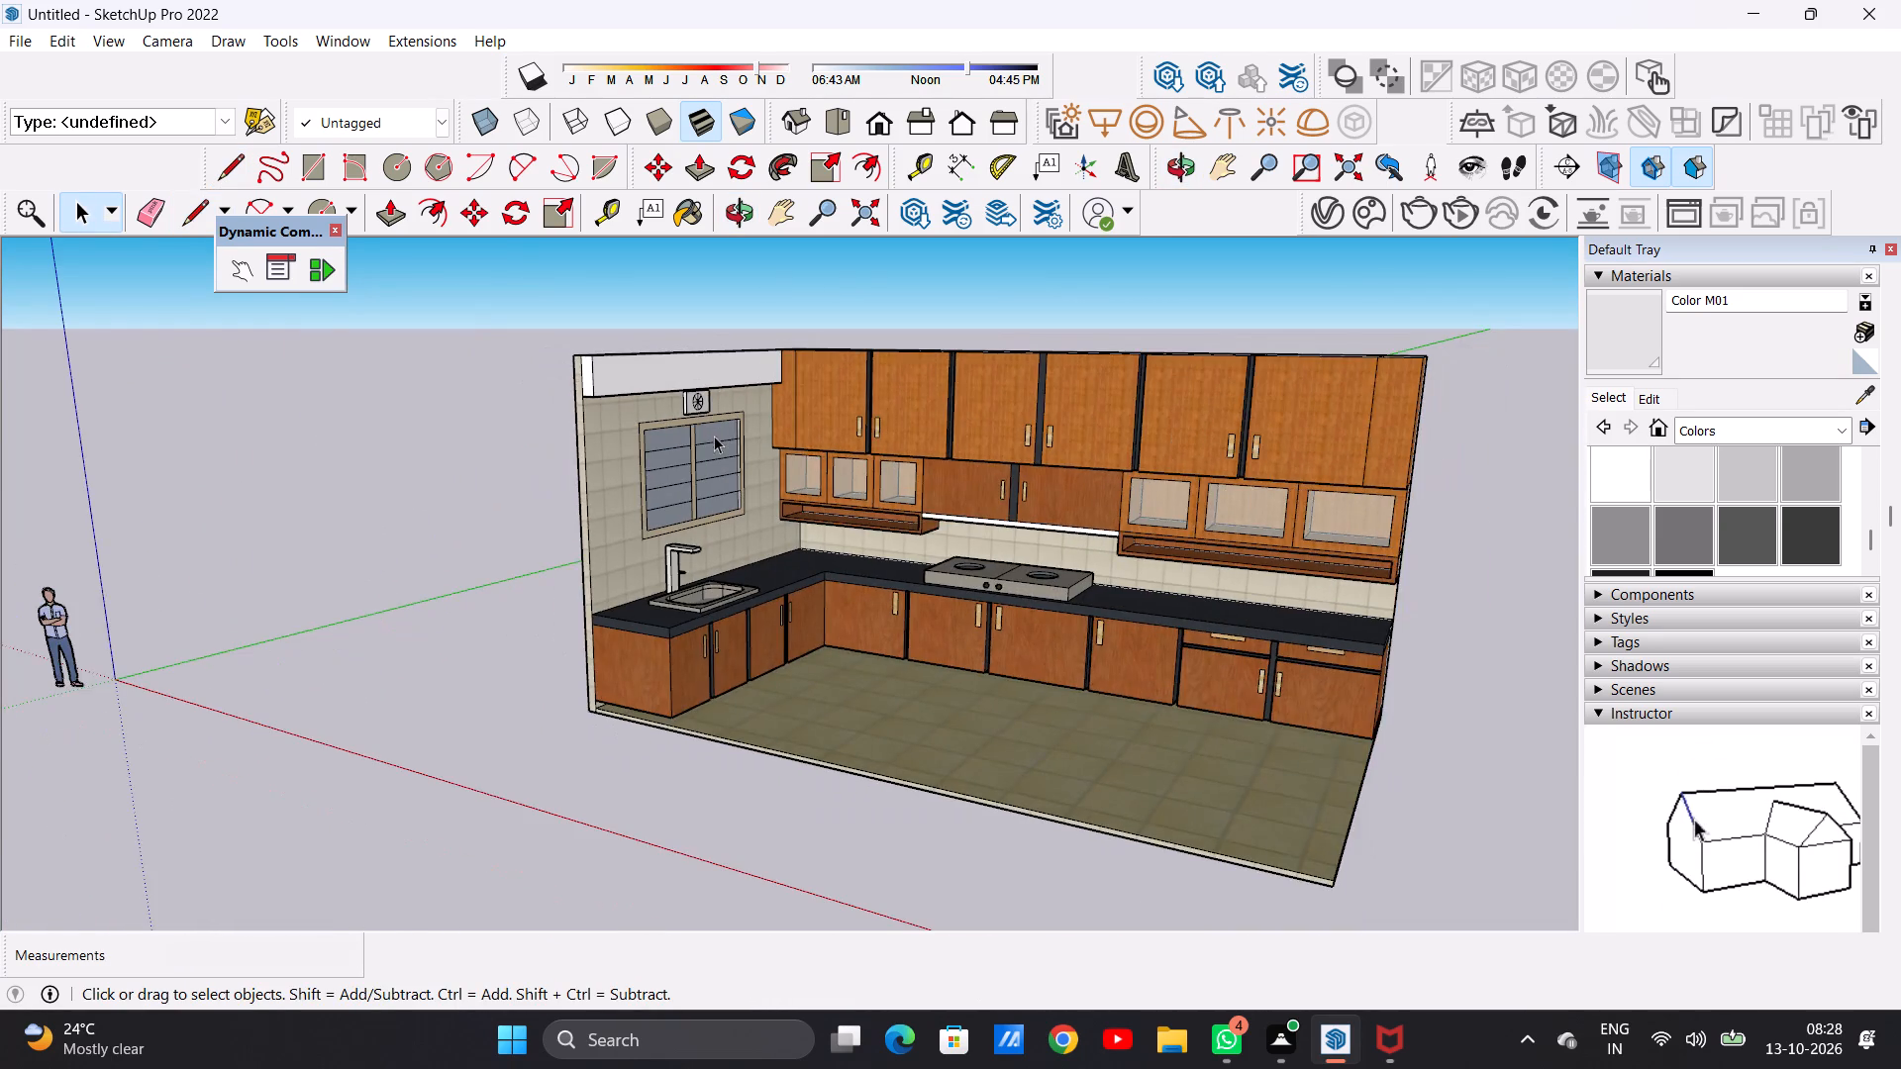
pyautogui.scroll(3, 708, 433)
pyautogui.scroll(-1, 708, 433)
pyautogui.scroll(1, 708, 433)
pyautogui.scroll(-6, 798, 423)
pyautogui.scroll(5, 896, 470)
pyautogui.moveTo(774, 497); pyautogui.dragTo(812, 573, button='middle')
pyautogui.scroll(-8, 730, 451)
pyautogui.scroll(6, 907, 519)
pyautogui.scroll(-1, 529, 477)
pyautogui.scroll(1, 519, 474)
pyautogui.moveTo(526, 474); pyautogui.dragTo(583, 478, button='middle')
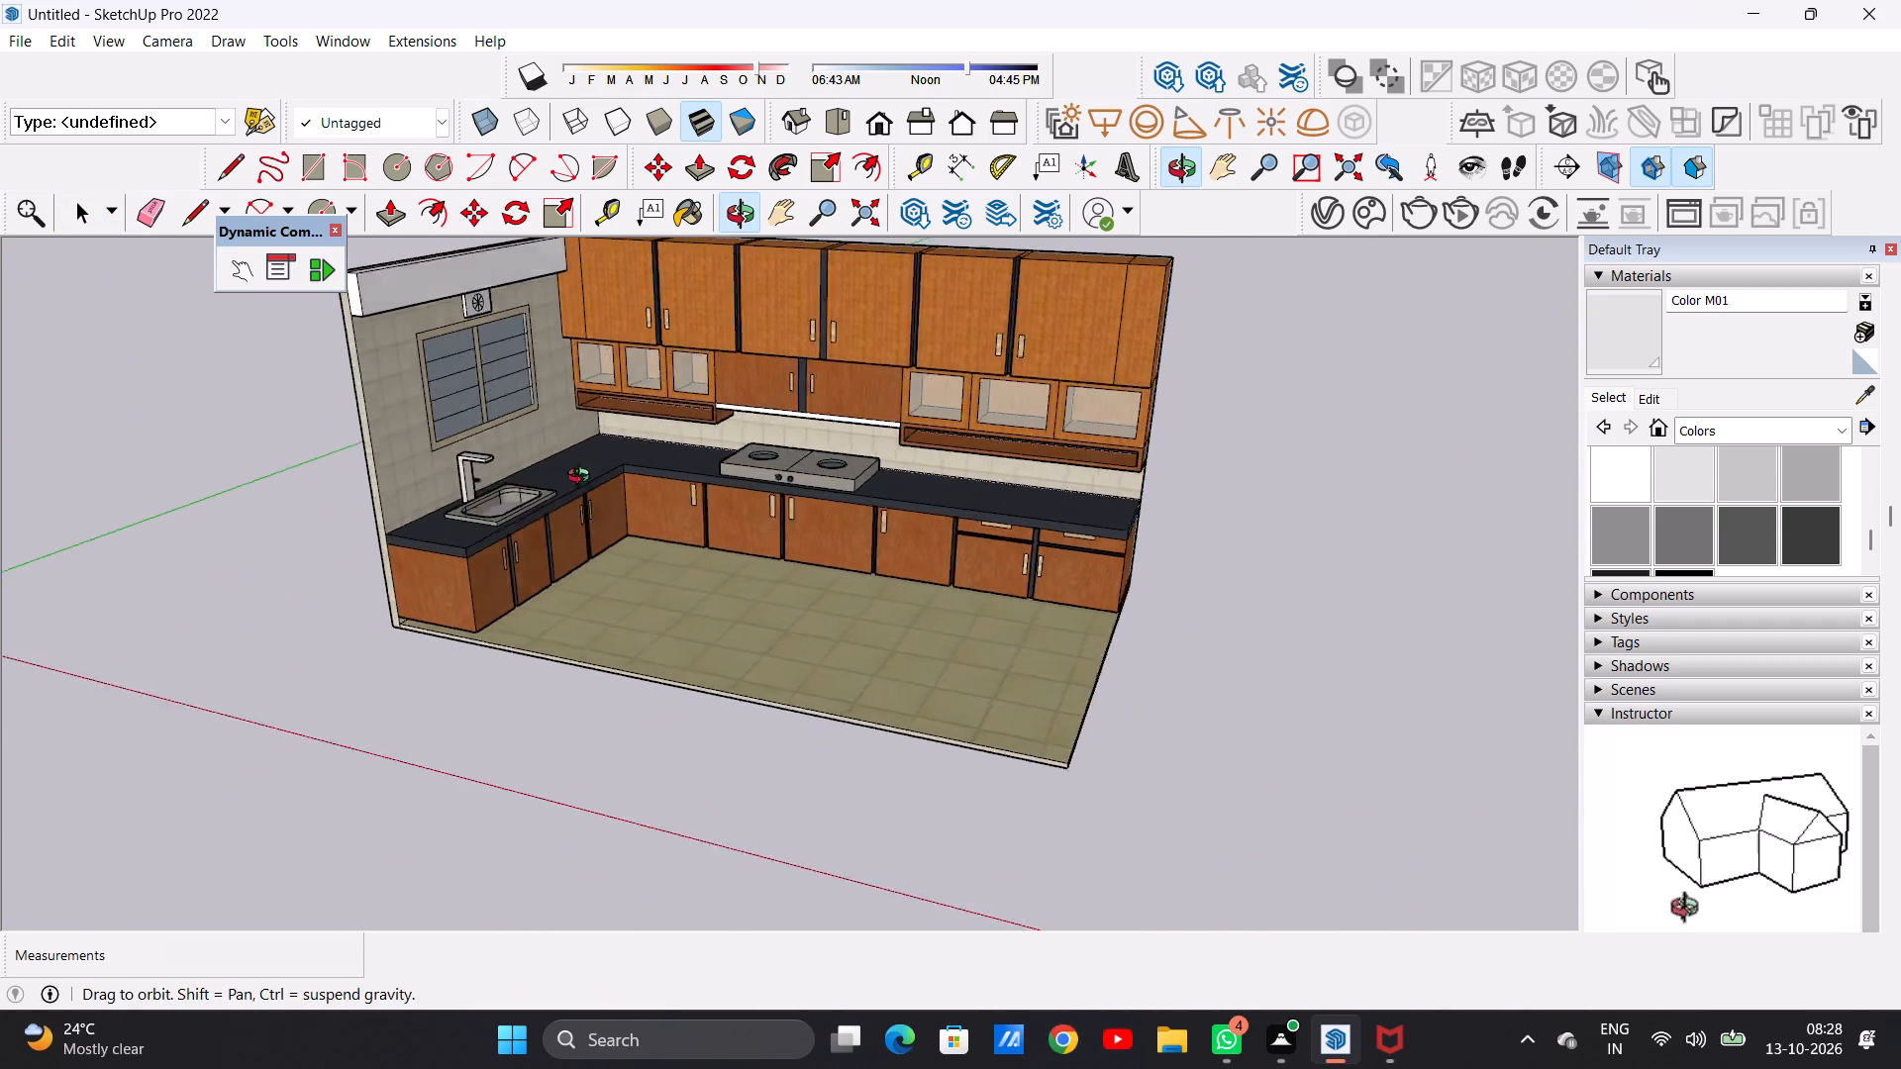
pyautogui.moveTo(583, 478); pyautogui.dragTo(598, 464, button='middle')
pyautogui.scroll(-5, 770, 496)
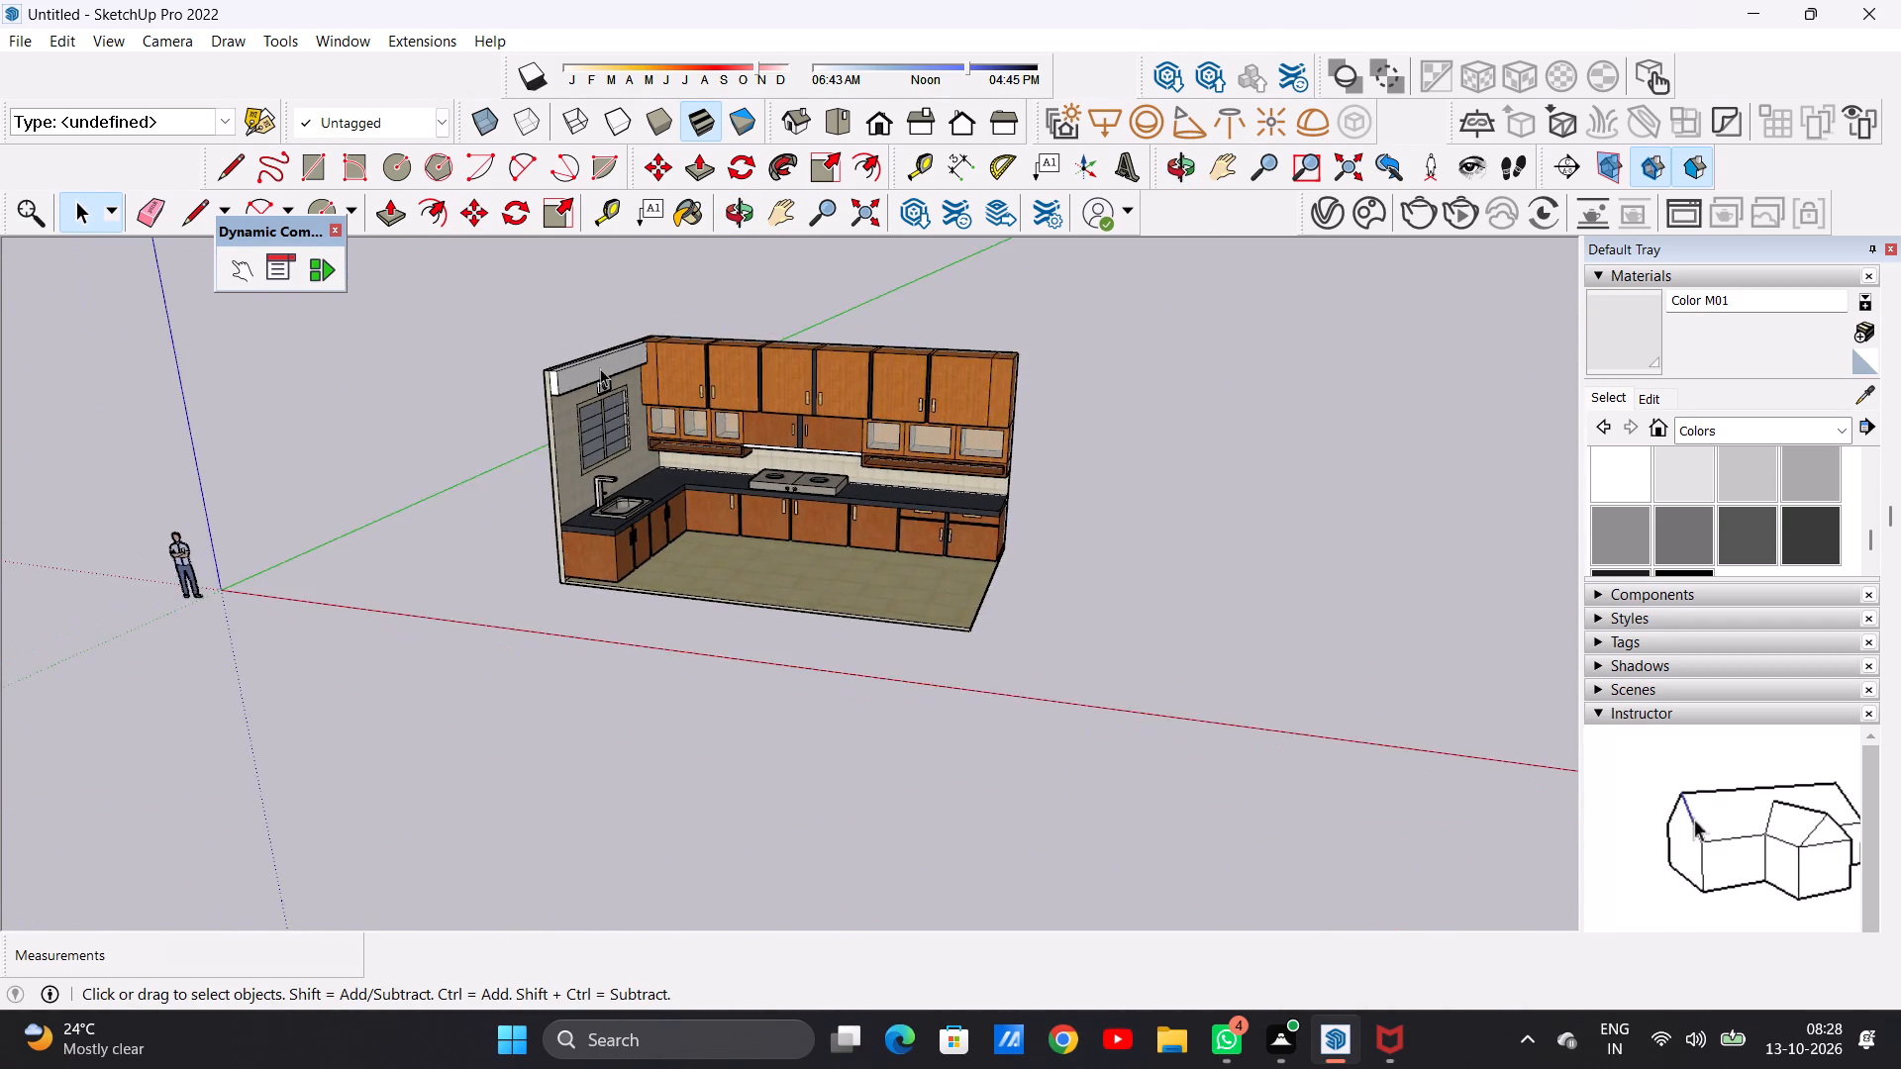
pyautogui.scroll(1, 597, 365)
pyautogui.scroll(-1, 595, 364)
pyautogui.scroll(5, 595, 364)
pyautogui.moveTo(656, 380); pyautogui.dragTo(486, 327, button='middle')
pyautogui.scroll(15, 615, 355)
pyautogui.scroll(-1, 654, 427)
pyautogui.scroll(12, 654, 427)
pyautogui.scroll(-20, 758, 415)
pyautogui.scroll(-2, 758, 415)
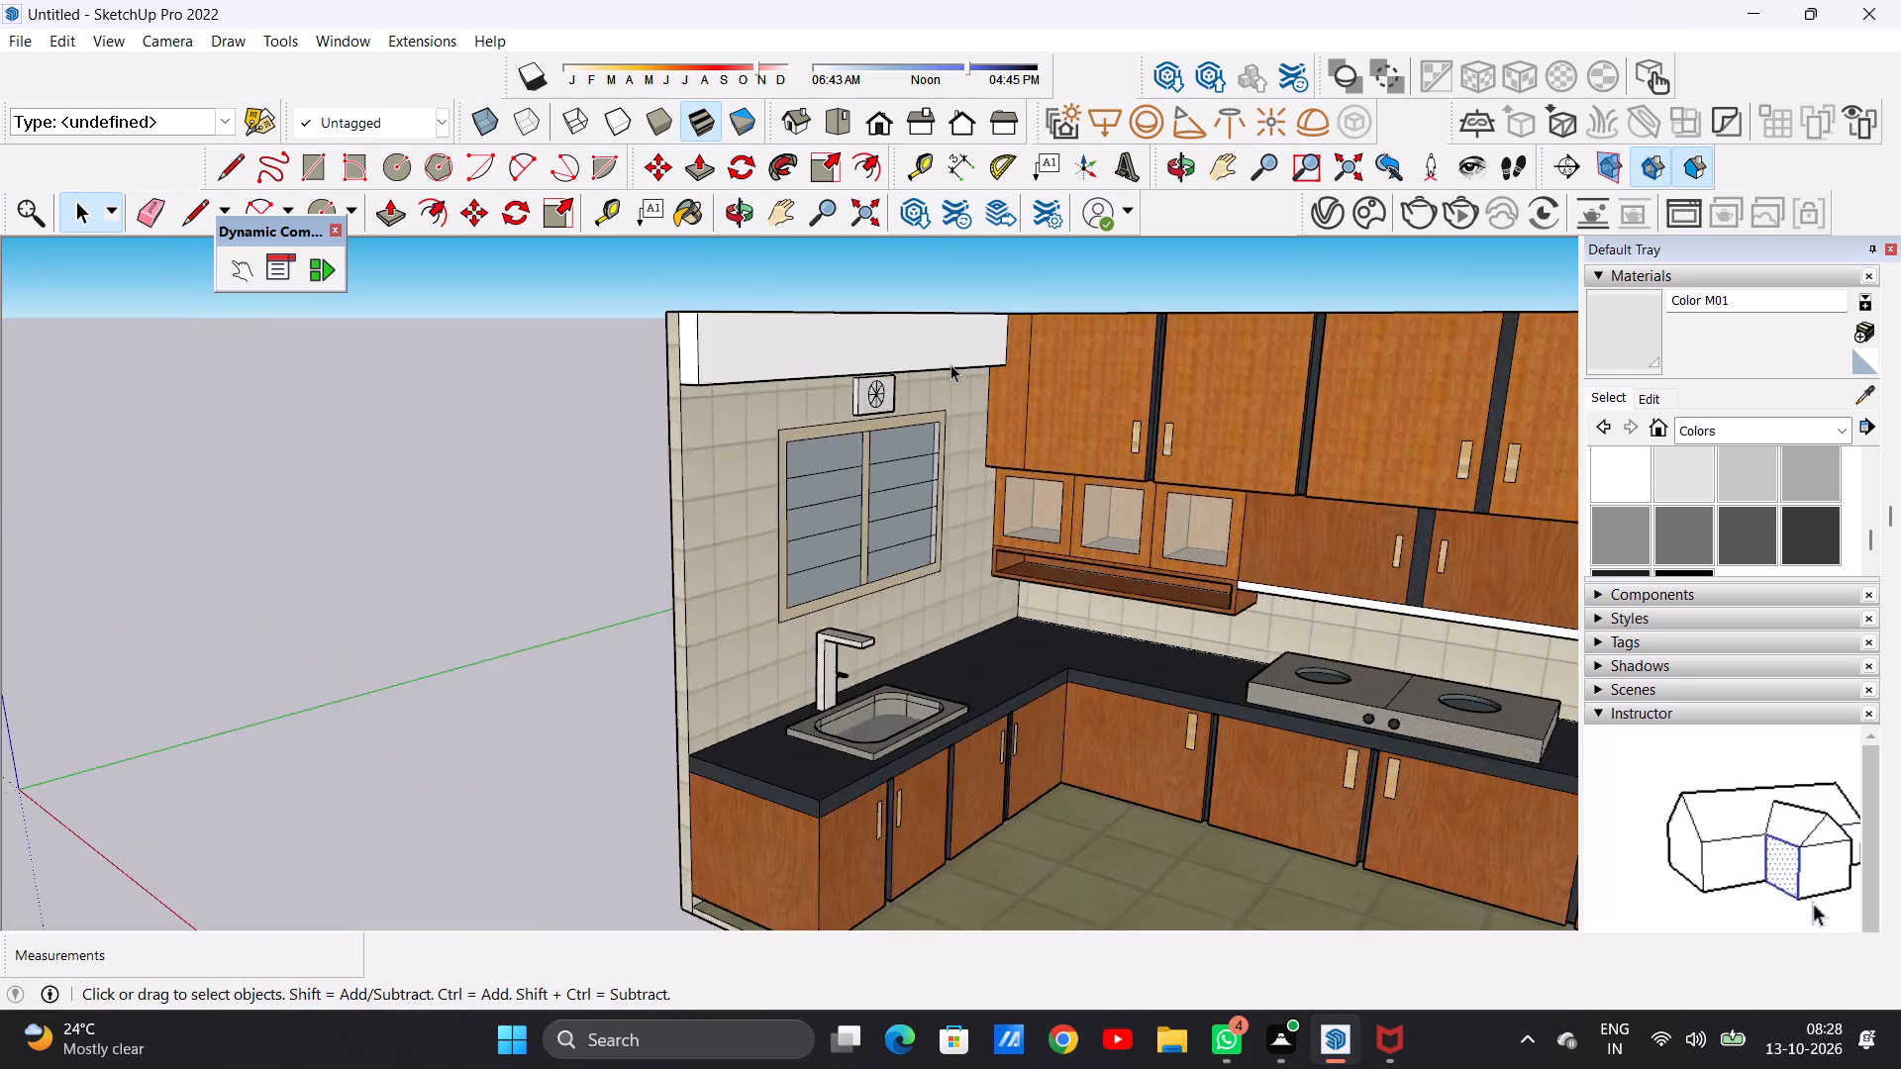
pyautogui.scroll(-3, 950, 364)
pyautogui.moveTo(1165, 416); pyautogui.dragTo(756, 414, button='middle')
pyautogui.scroll(-11, 798, 387)
pyautogui.moveTo(1043, 427); pyautogui.dragTo(468, 385, button='middle')
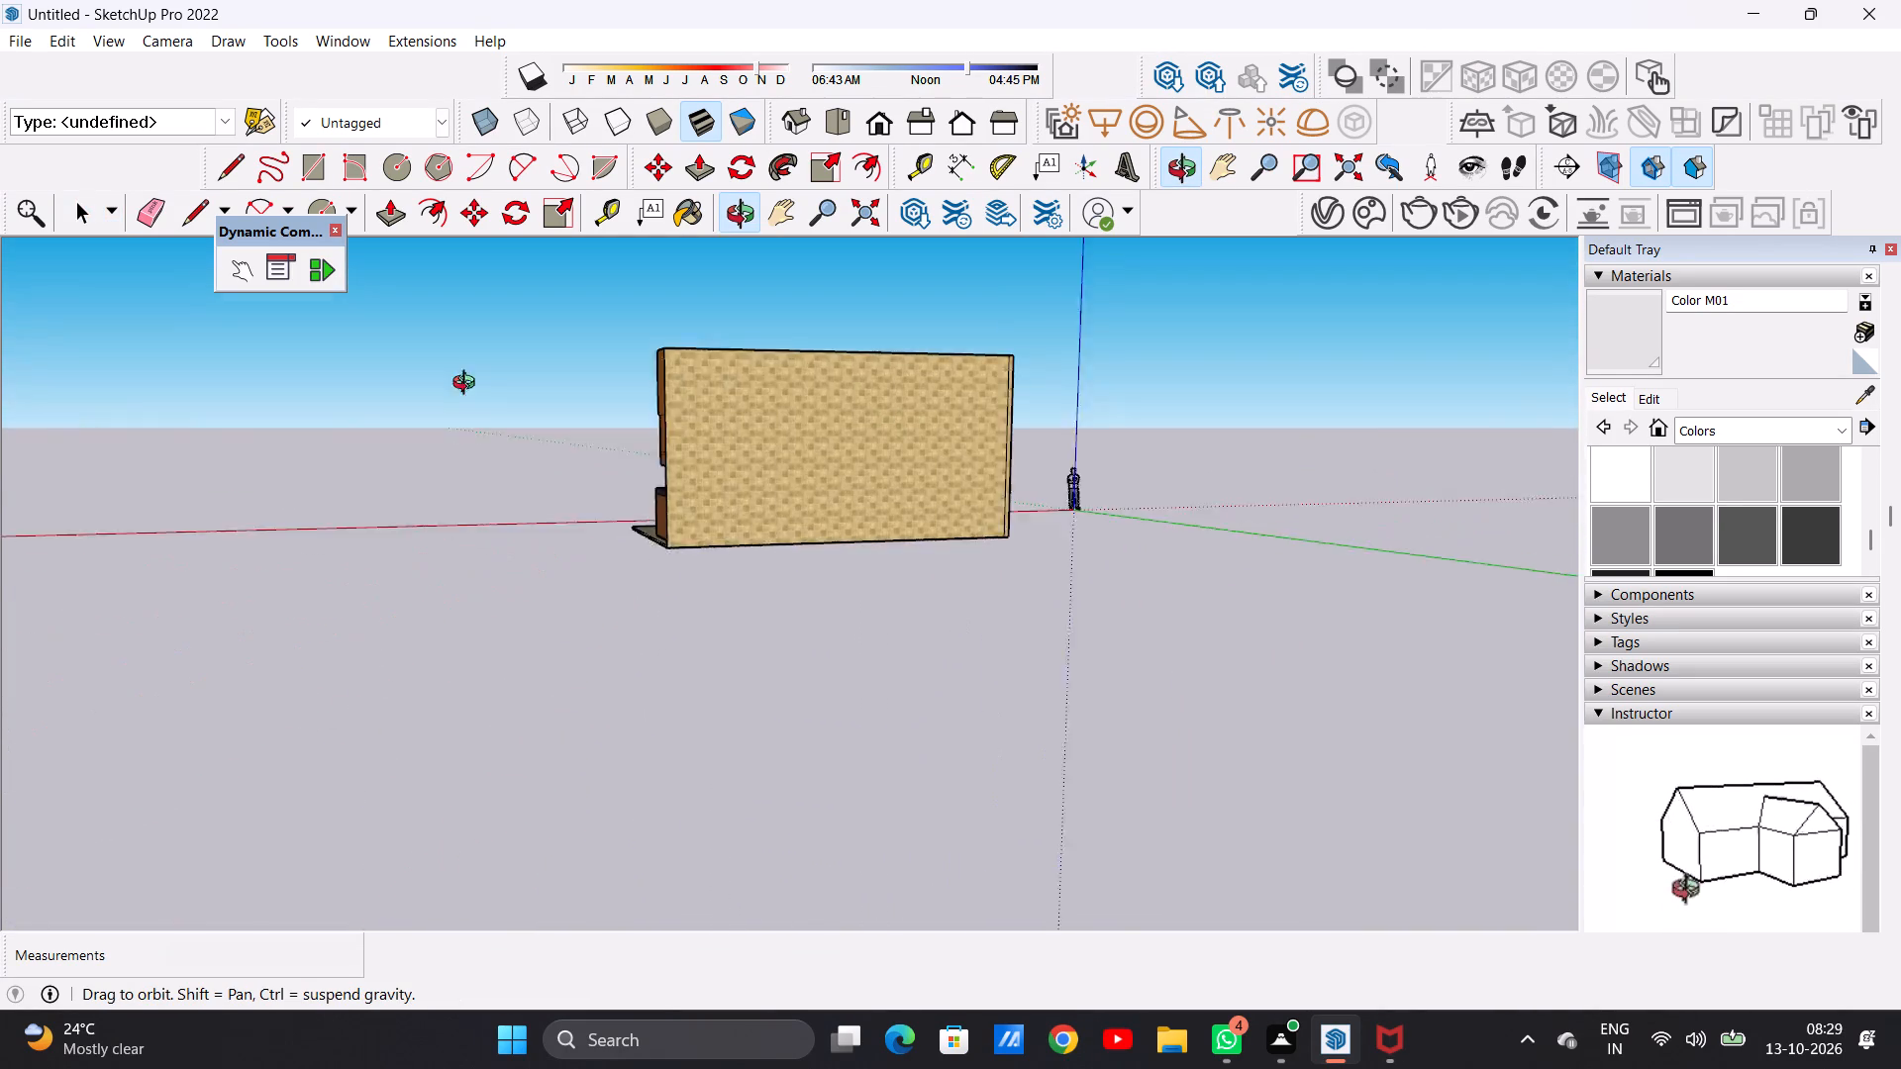
pyautogui.moveTo(468, 385); pyautogui.dragTo(1064, 466, button='middle')
pyautogui.moveTo(578, 455); pyautogui.dragTo(1072, 478, button='middle')
pyautogui.scroll(4, 775, 410)
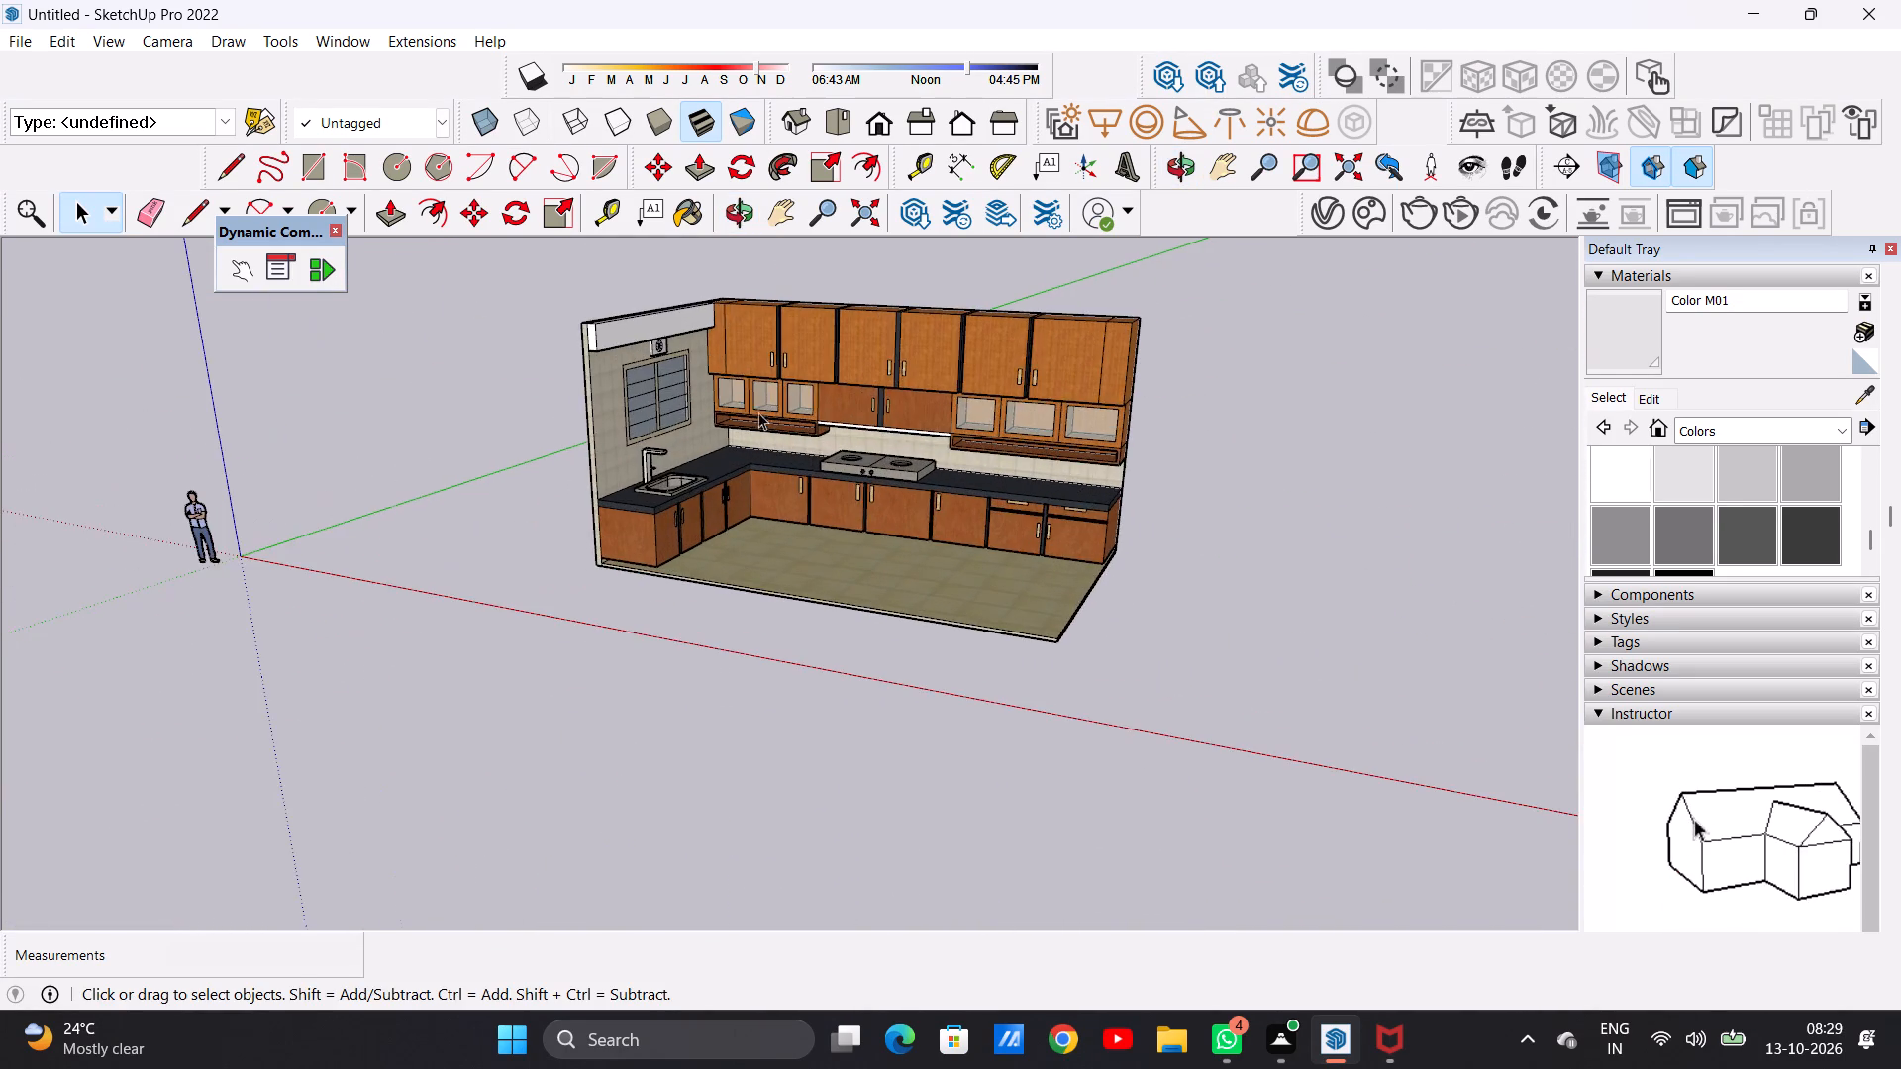
pyautogui.moveTo(769, 500); pyautogui.dragTo(765, 417, button='middle')
pyautogui.scroll(6, 726, 352)
pyautogui.moveTo(704, 376); pyautogui.dragTo(722, 512, button='middle')
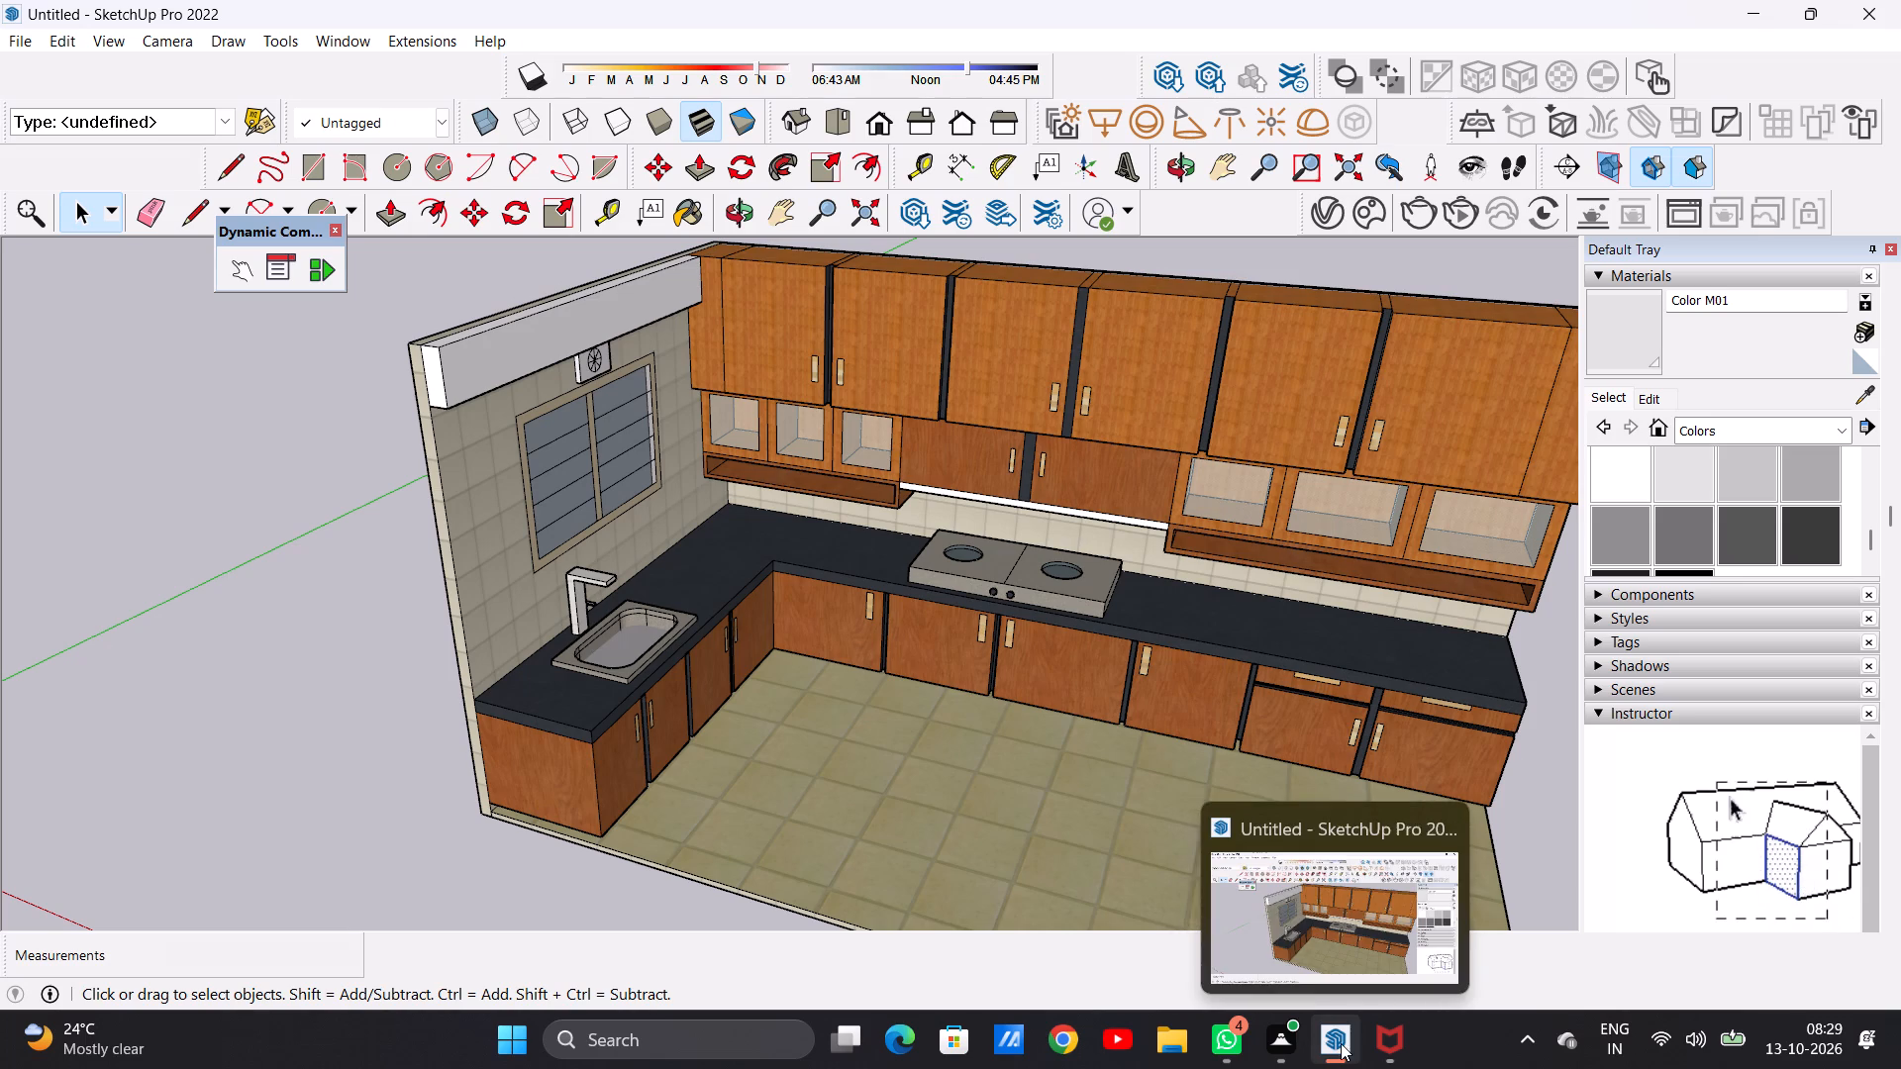
pyautogui.click(1274, 896)
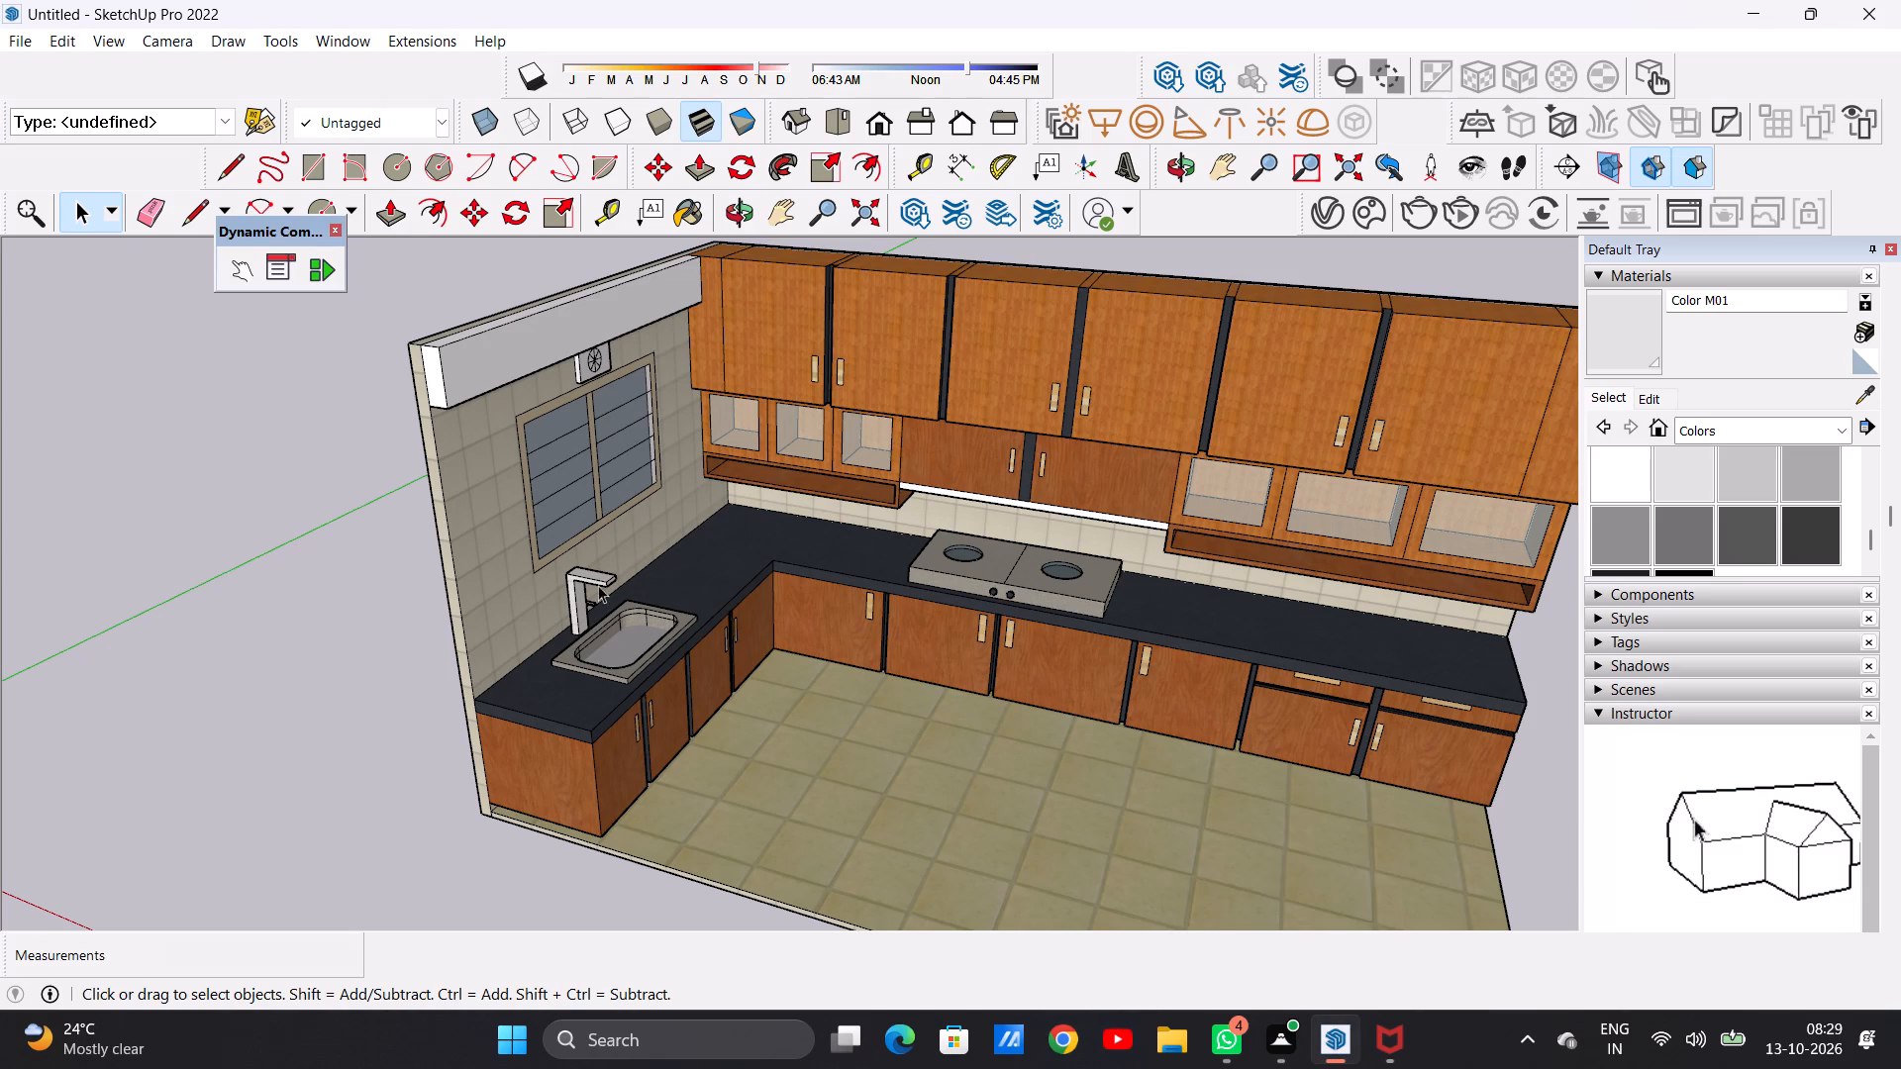
# Paint the underside of the sink tap's spout and its upright's front with Terrazzo Tile Light from Synthetic Surfaces.
pyautogui.scroll(16, 598, 585)
pyautogui.moveTo(611, 651); pyautogui.dragTo(373, 360, button='middle')
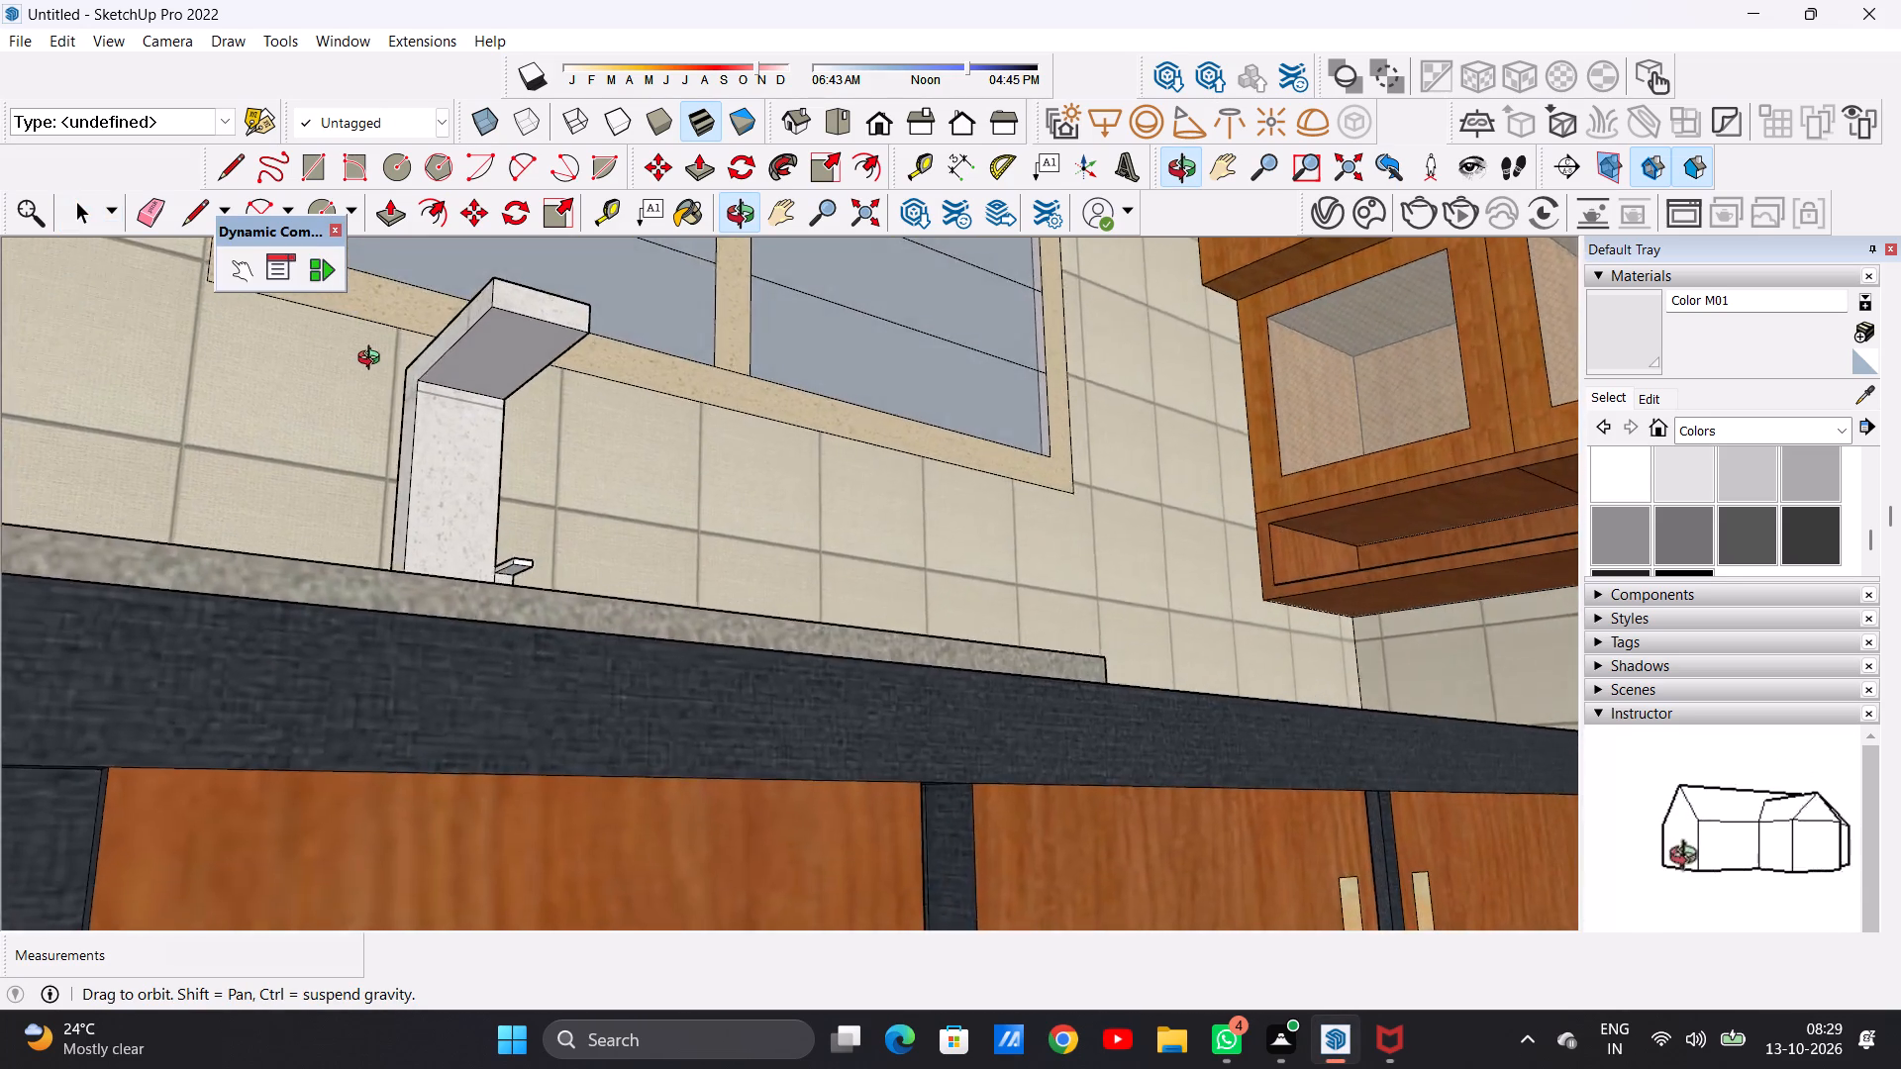
pyautogui.moveTo(373, 360); pyautogui.dragTo(385, 409, button='middle')
pyautogui.scroll(11, 461, 379)
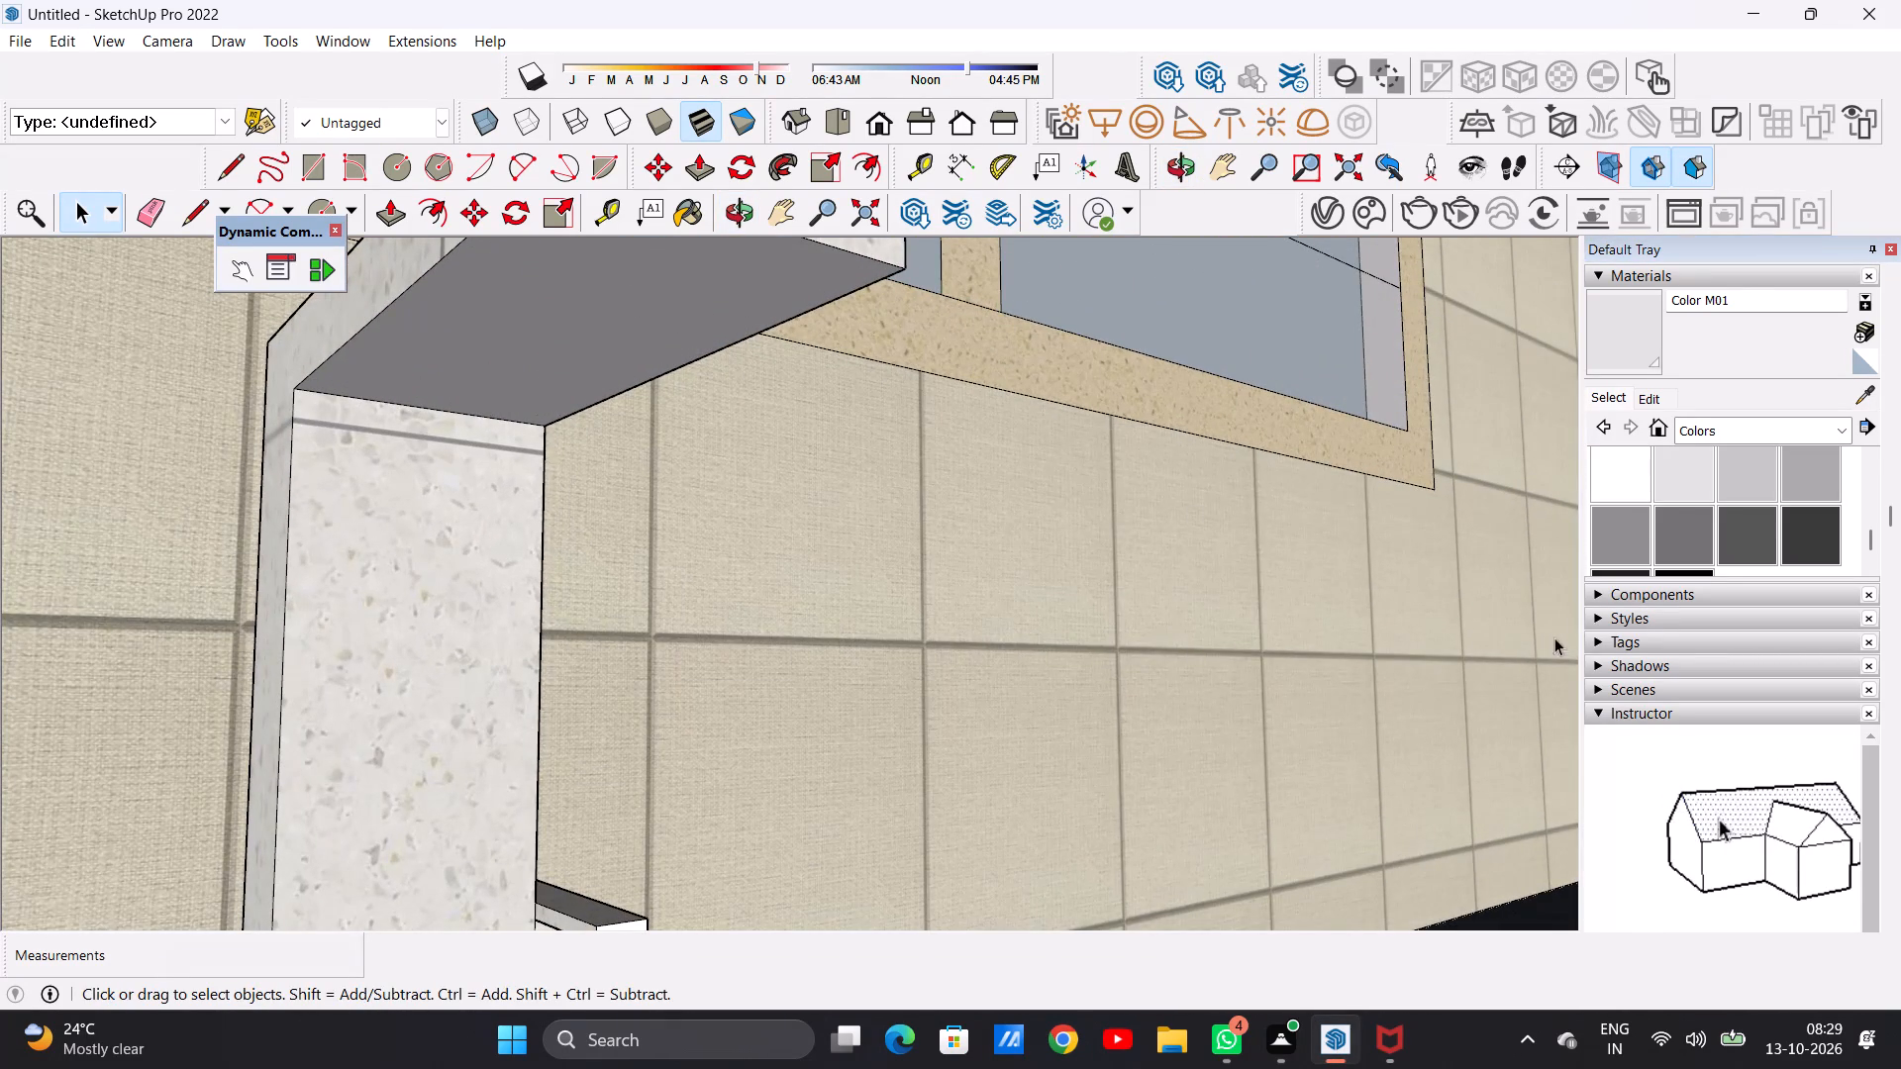
pyautogui.click(1847, 435)
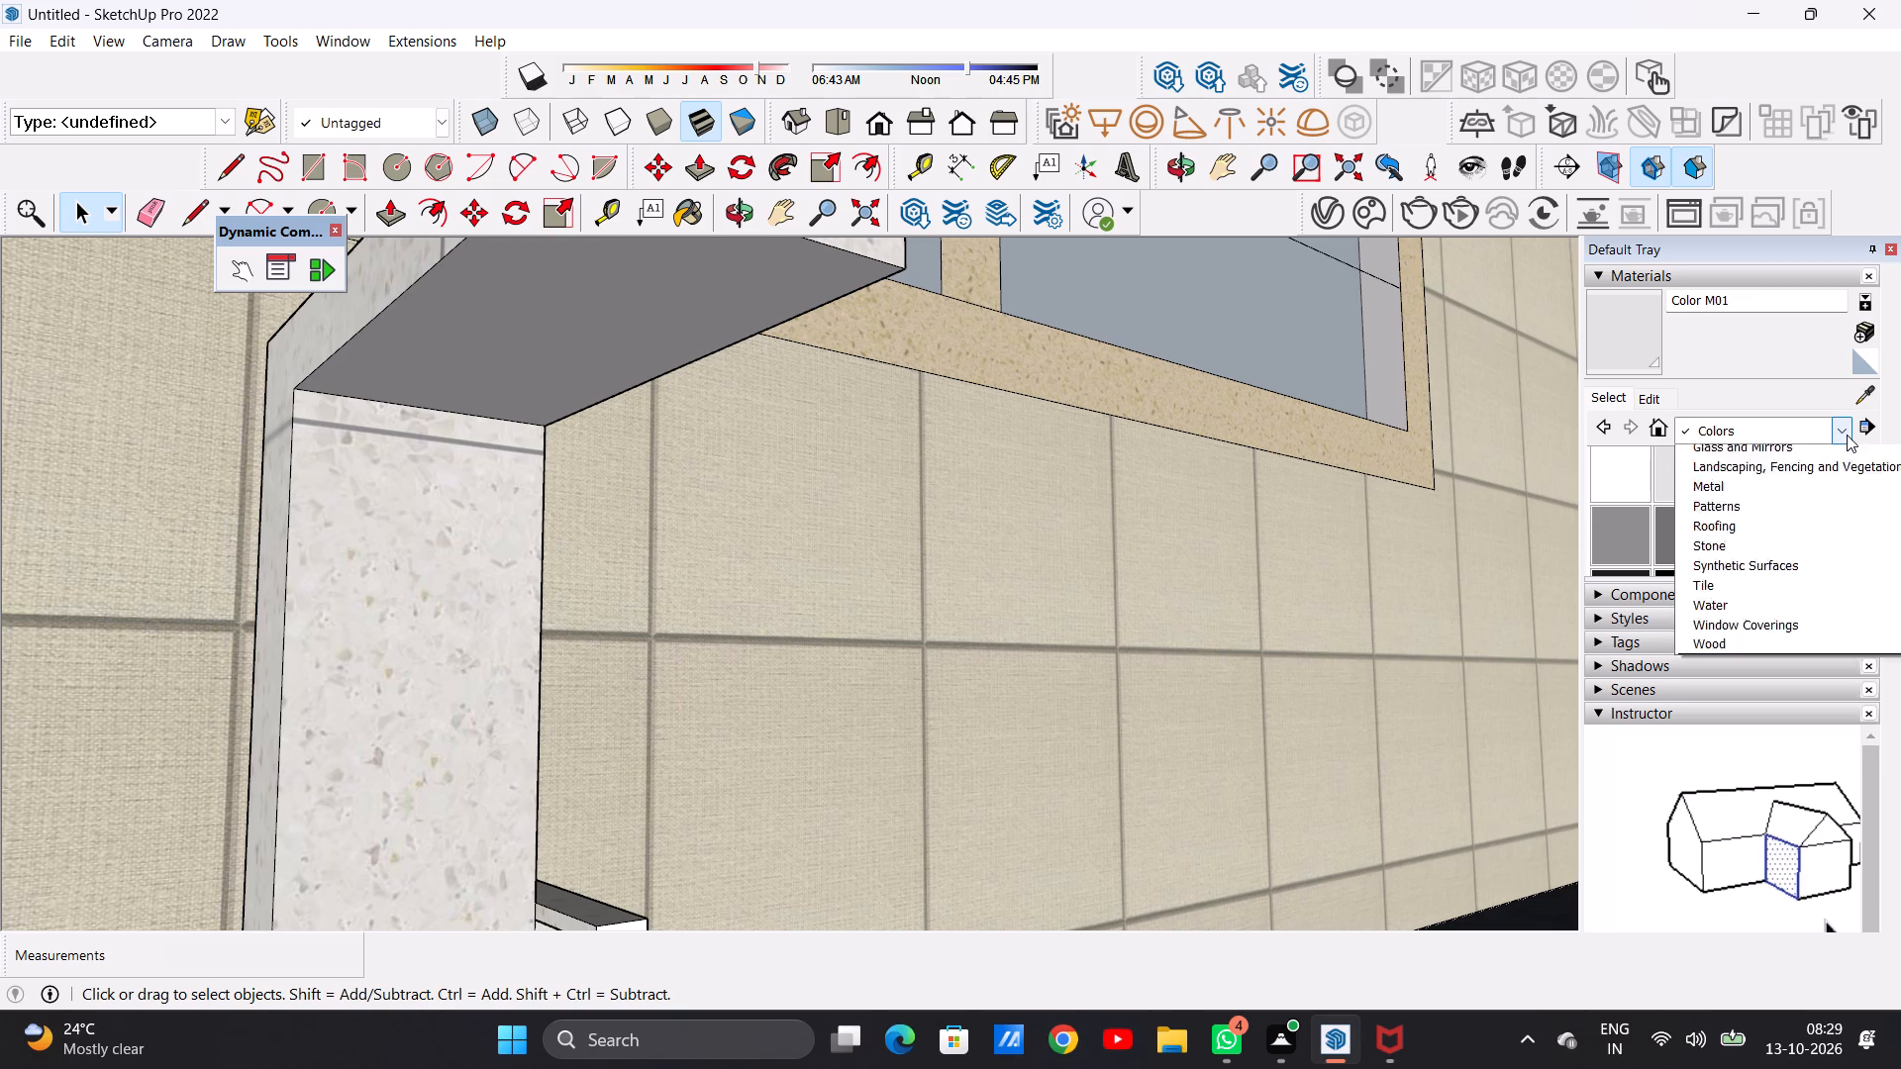
pyautogui.click(1705, 686)
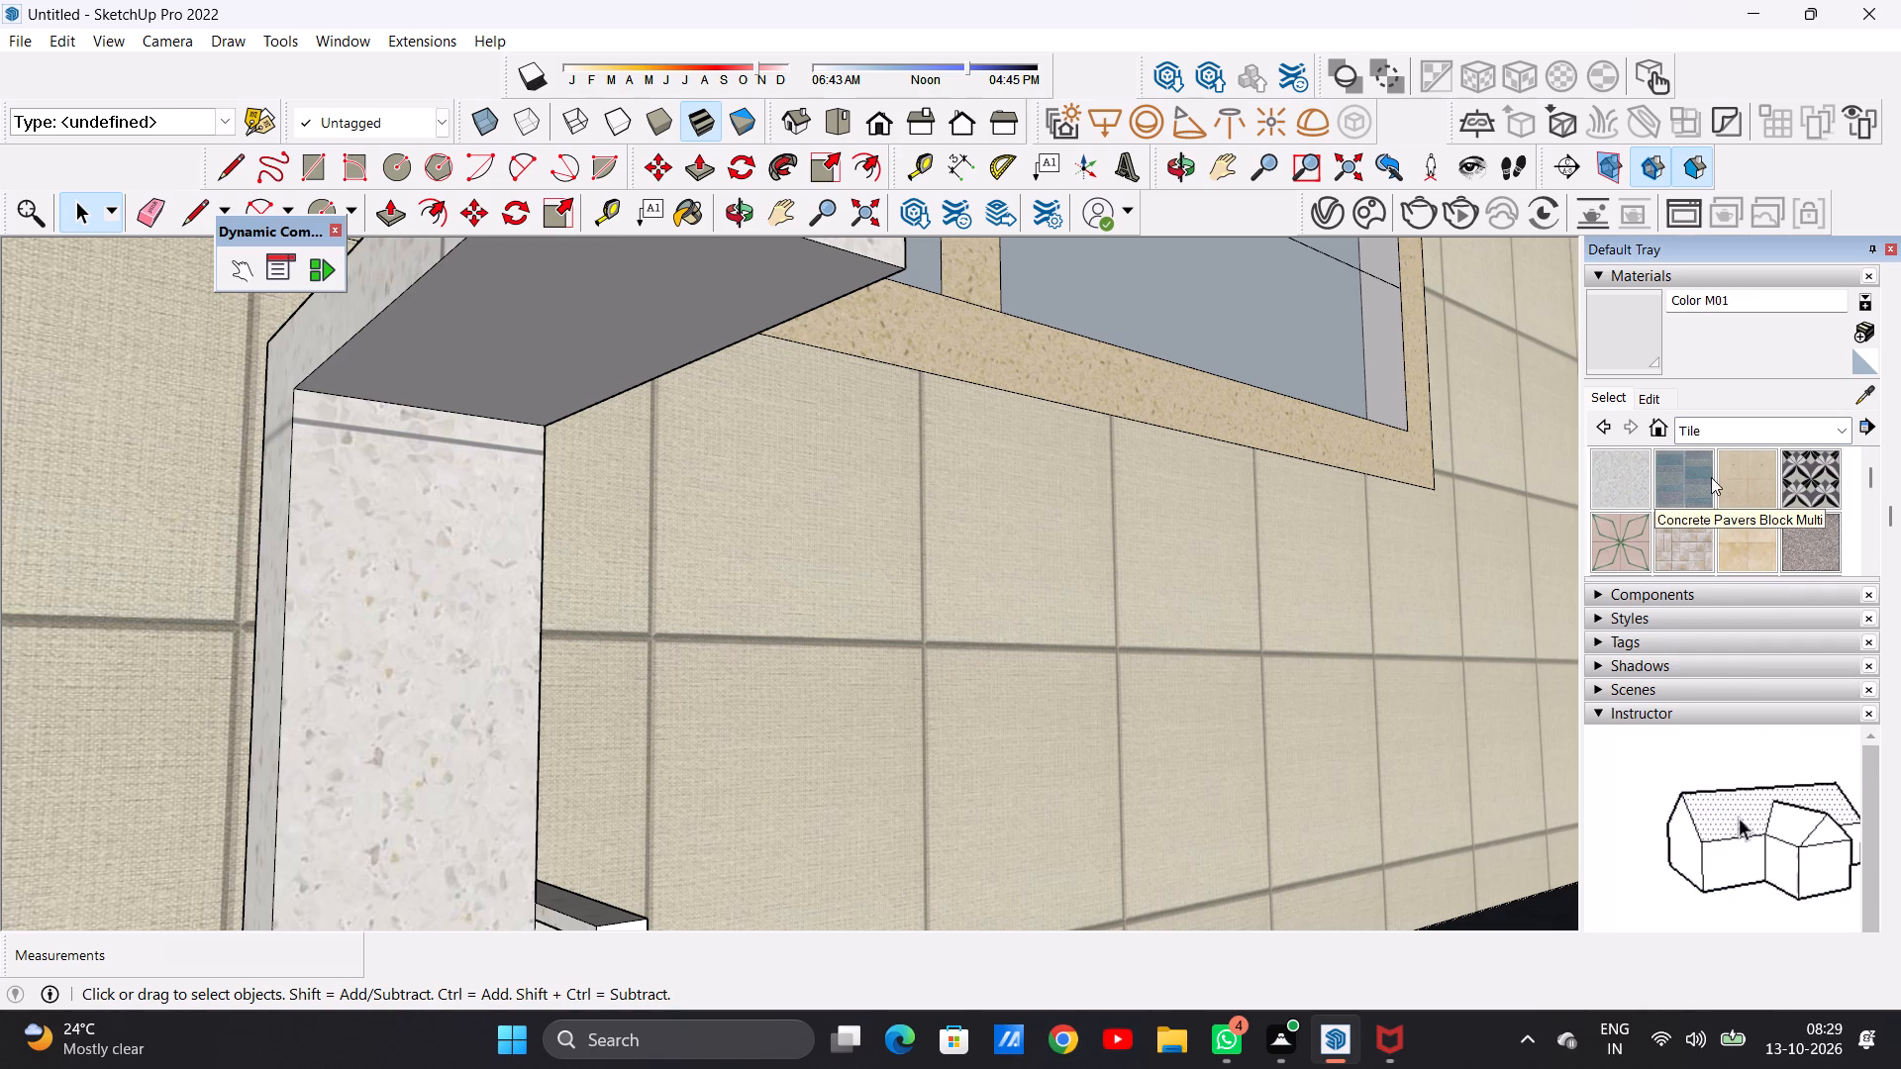
pyautogui.click(1845, 425)
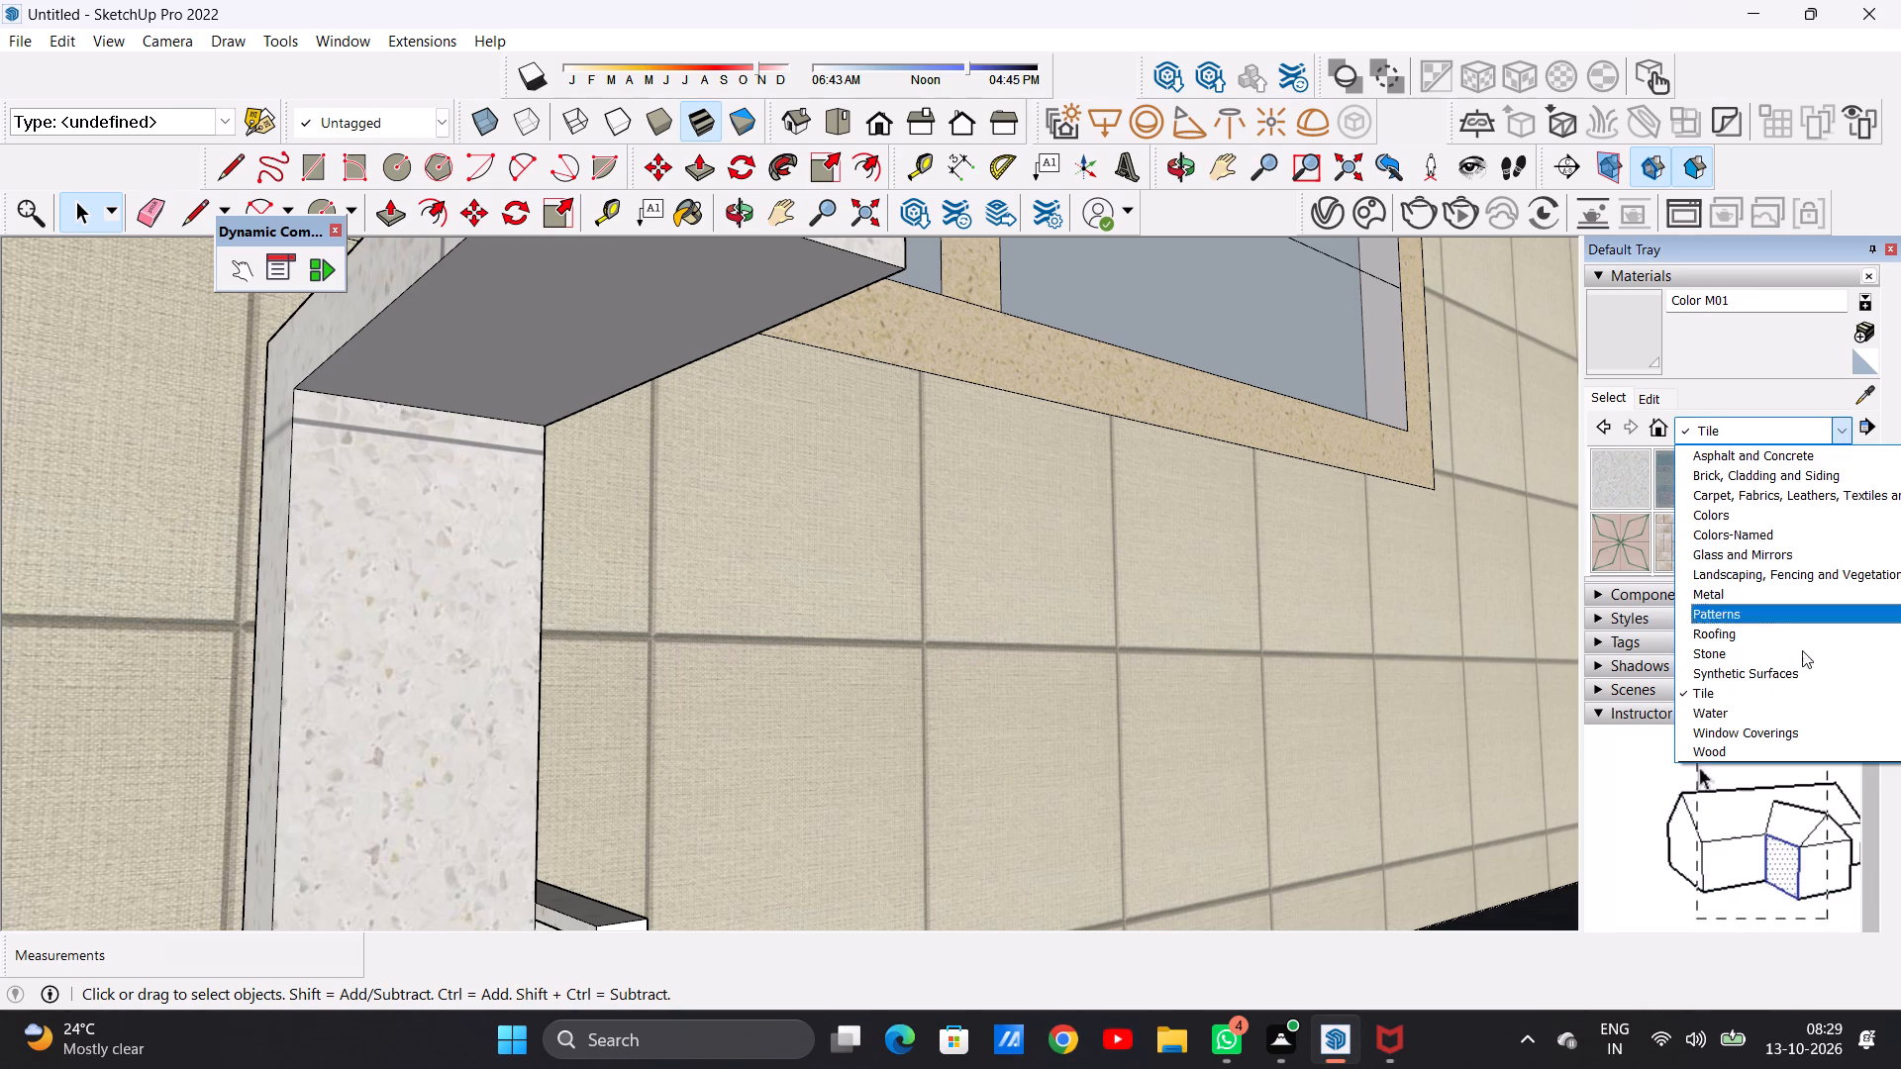
pyautogui.click(1772, 679)
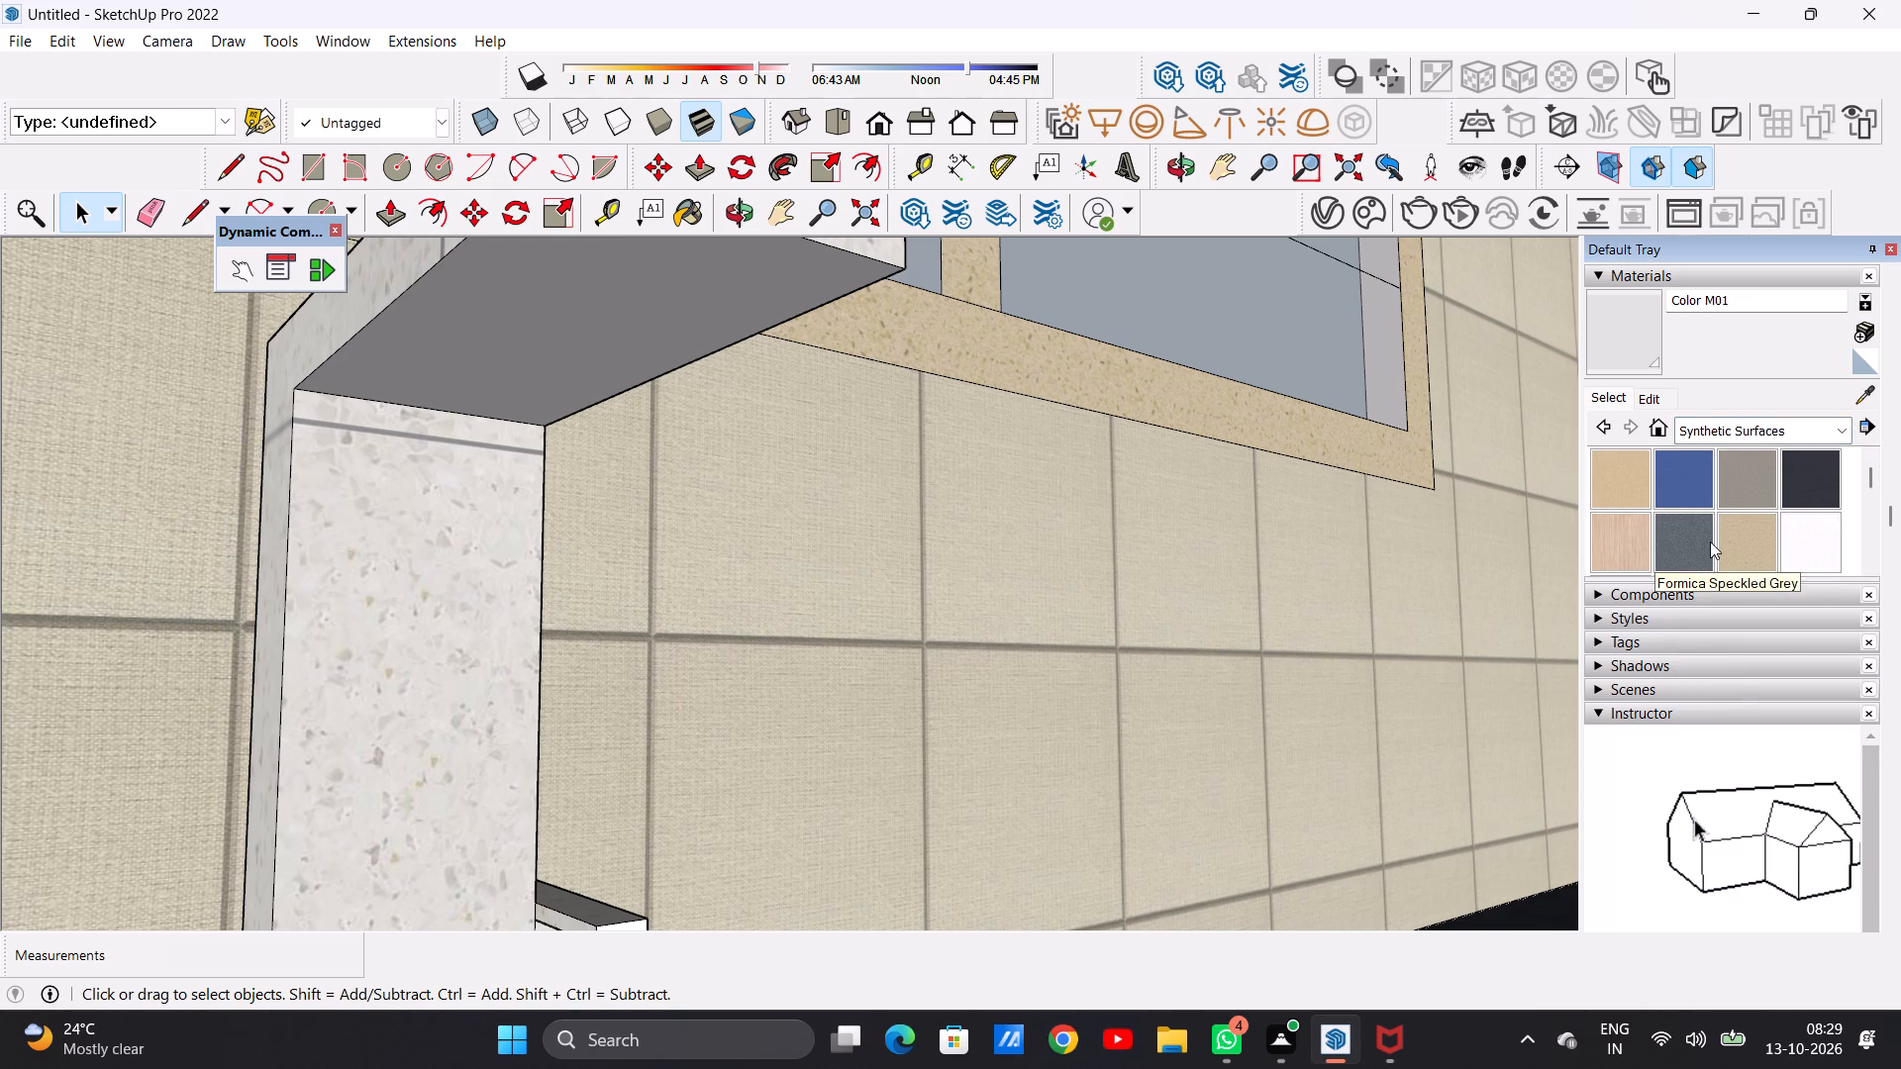
pyautogui.scroll(-1, 1710, 541)
pyautogui.click(1680, 495)
pyautogui.scroll(5, 549, 365)
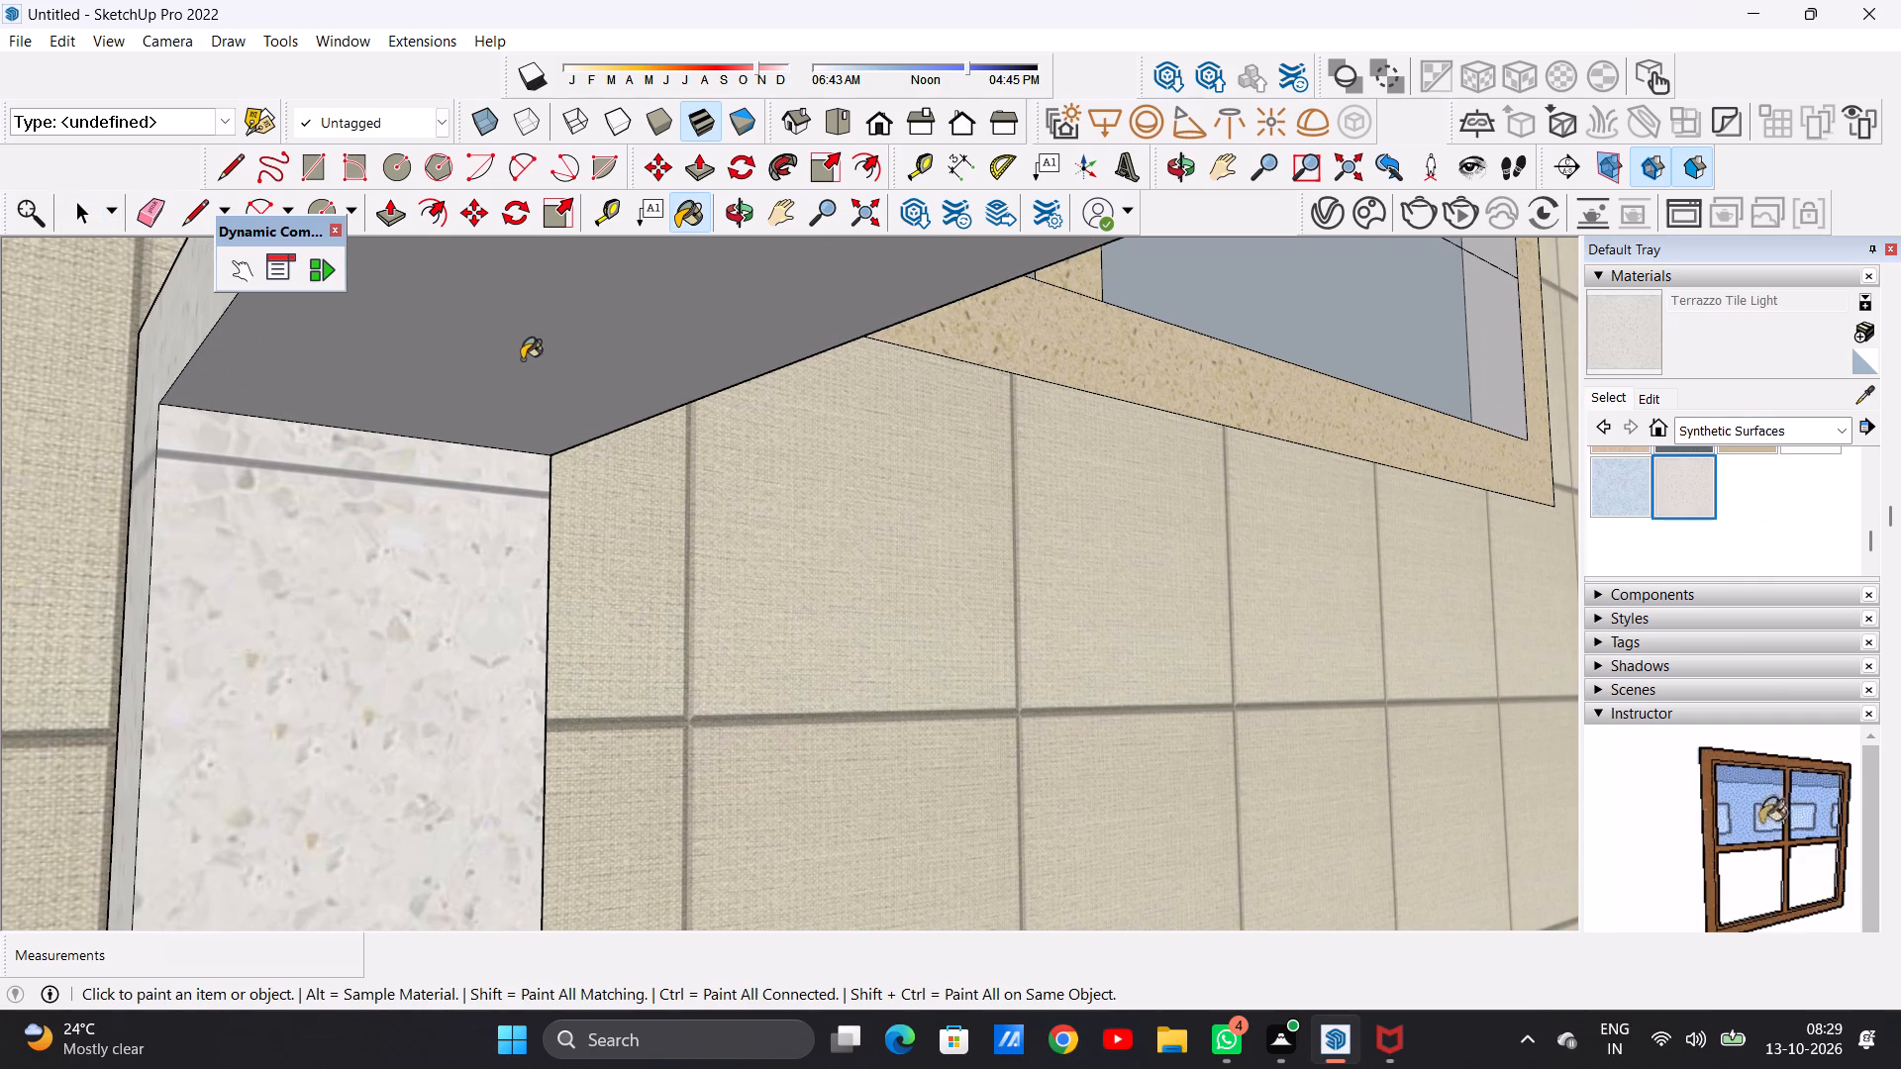
pyautogui.click(522, 359)
pyautogui.click(363, 463)
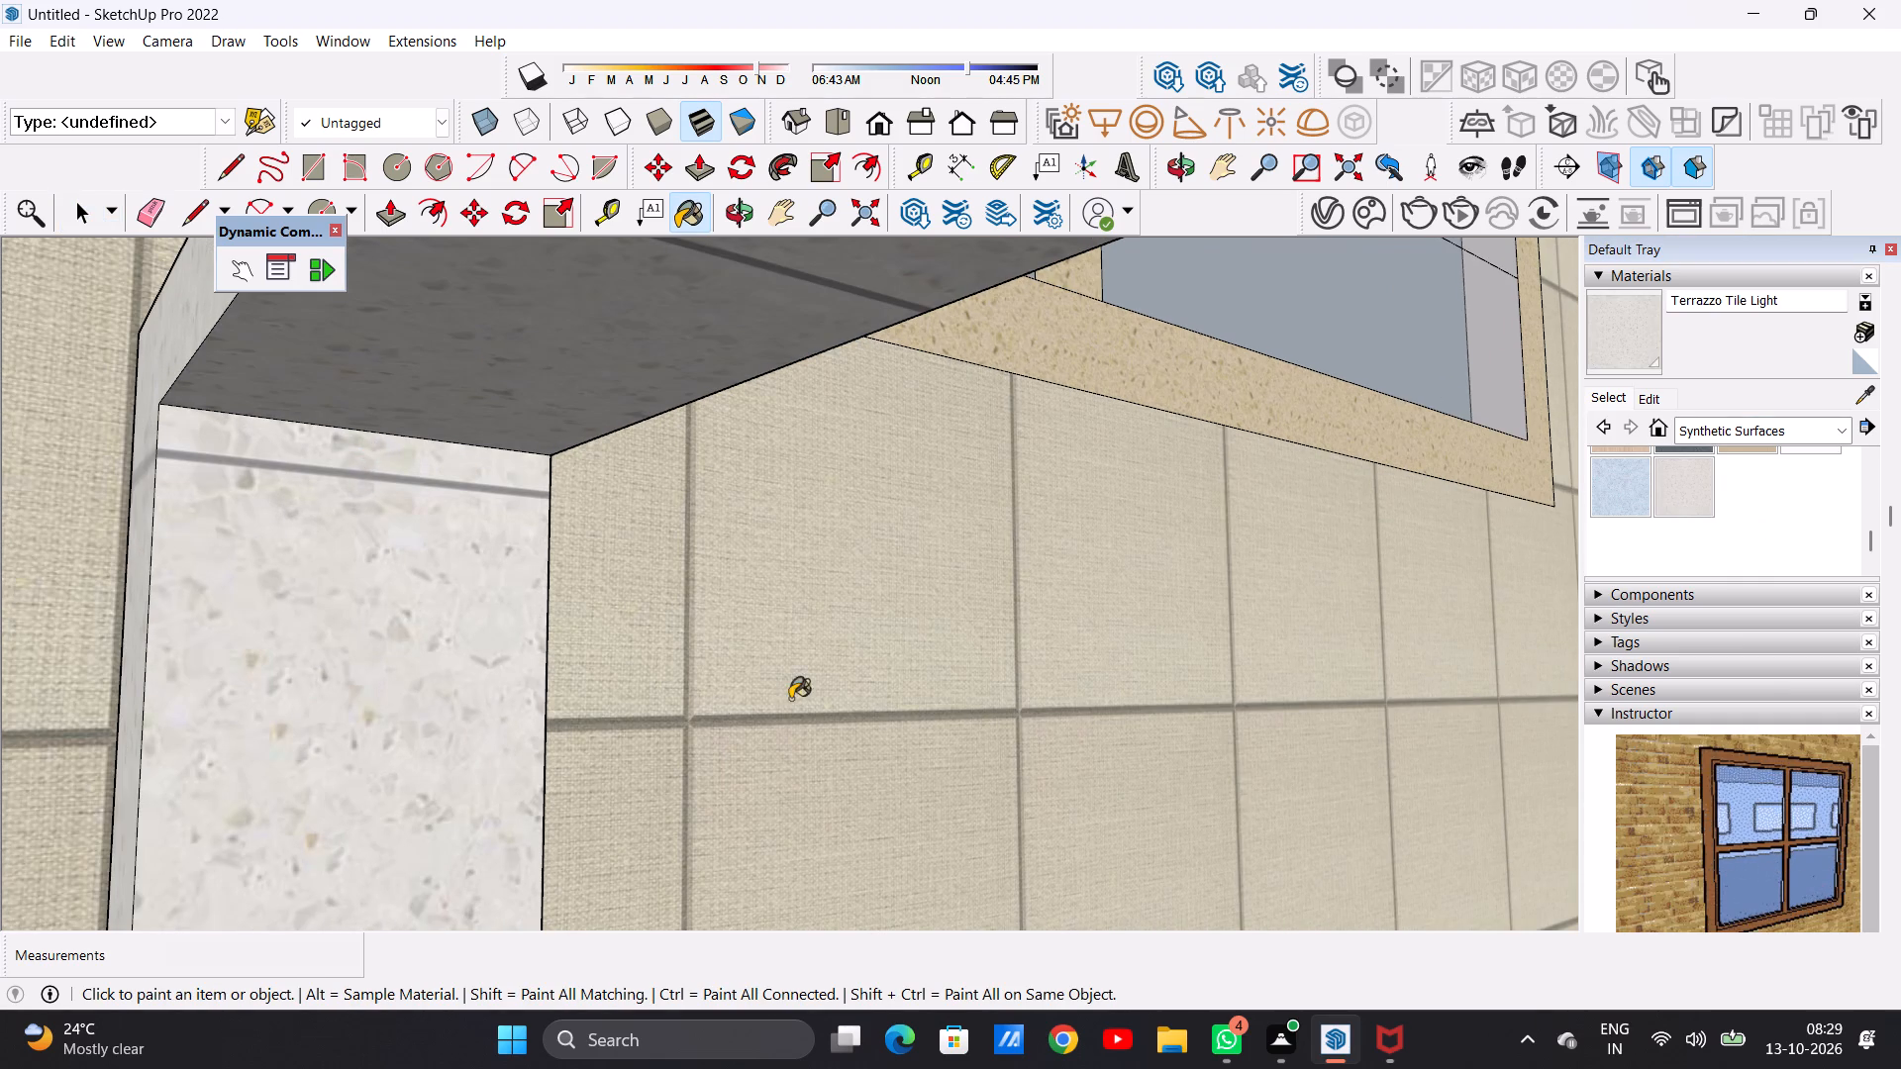
# Paint the sink tap lever's side face and the upright's side below it with Terrazzo Tile Light.
pyautogui.scroll(-4, 794, 699)
pyautogui.scroll(-10, 767, 599)
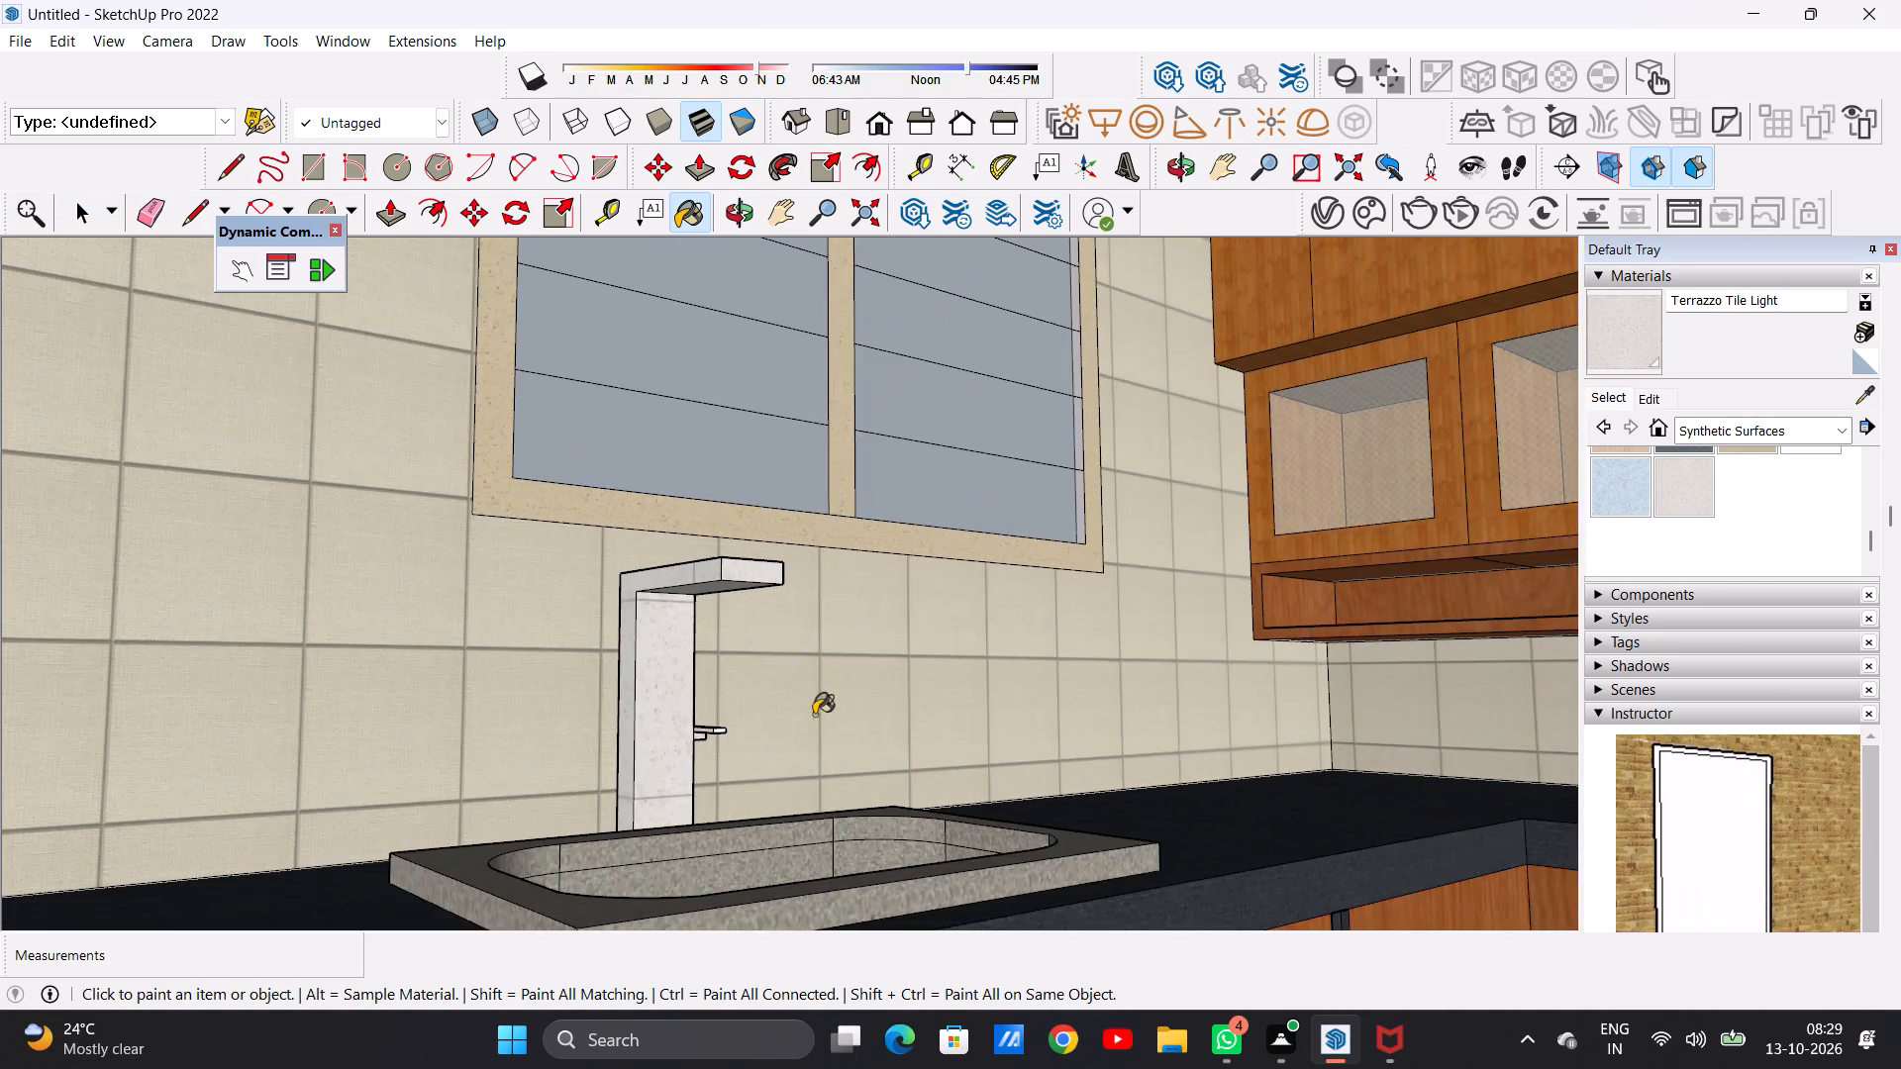
pyautogui.moveTo(790, 729); pyautogui.dragTo(419, 755, button='middle')
pyautogui.scroll(11, 672, 638)
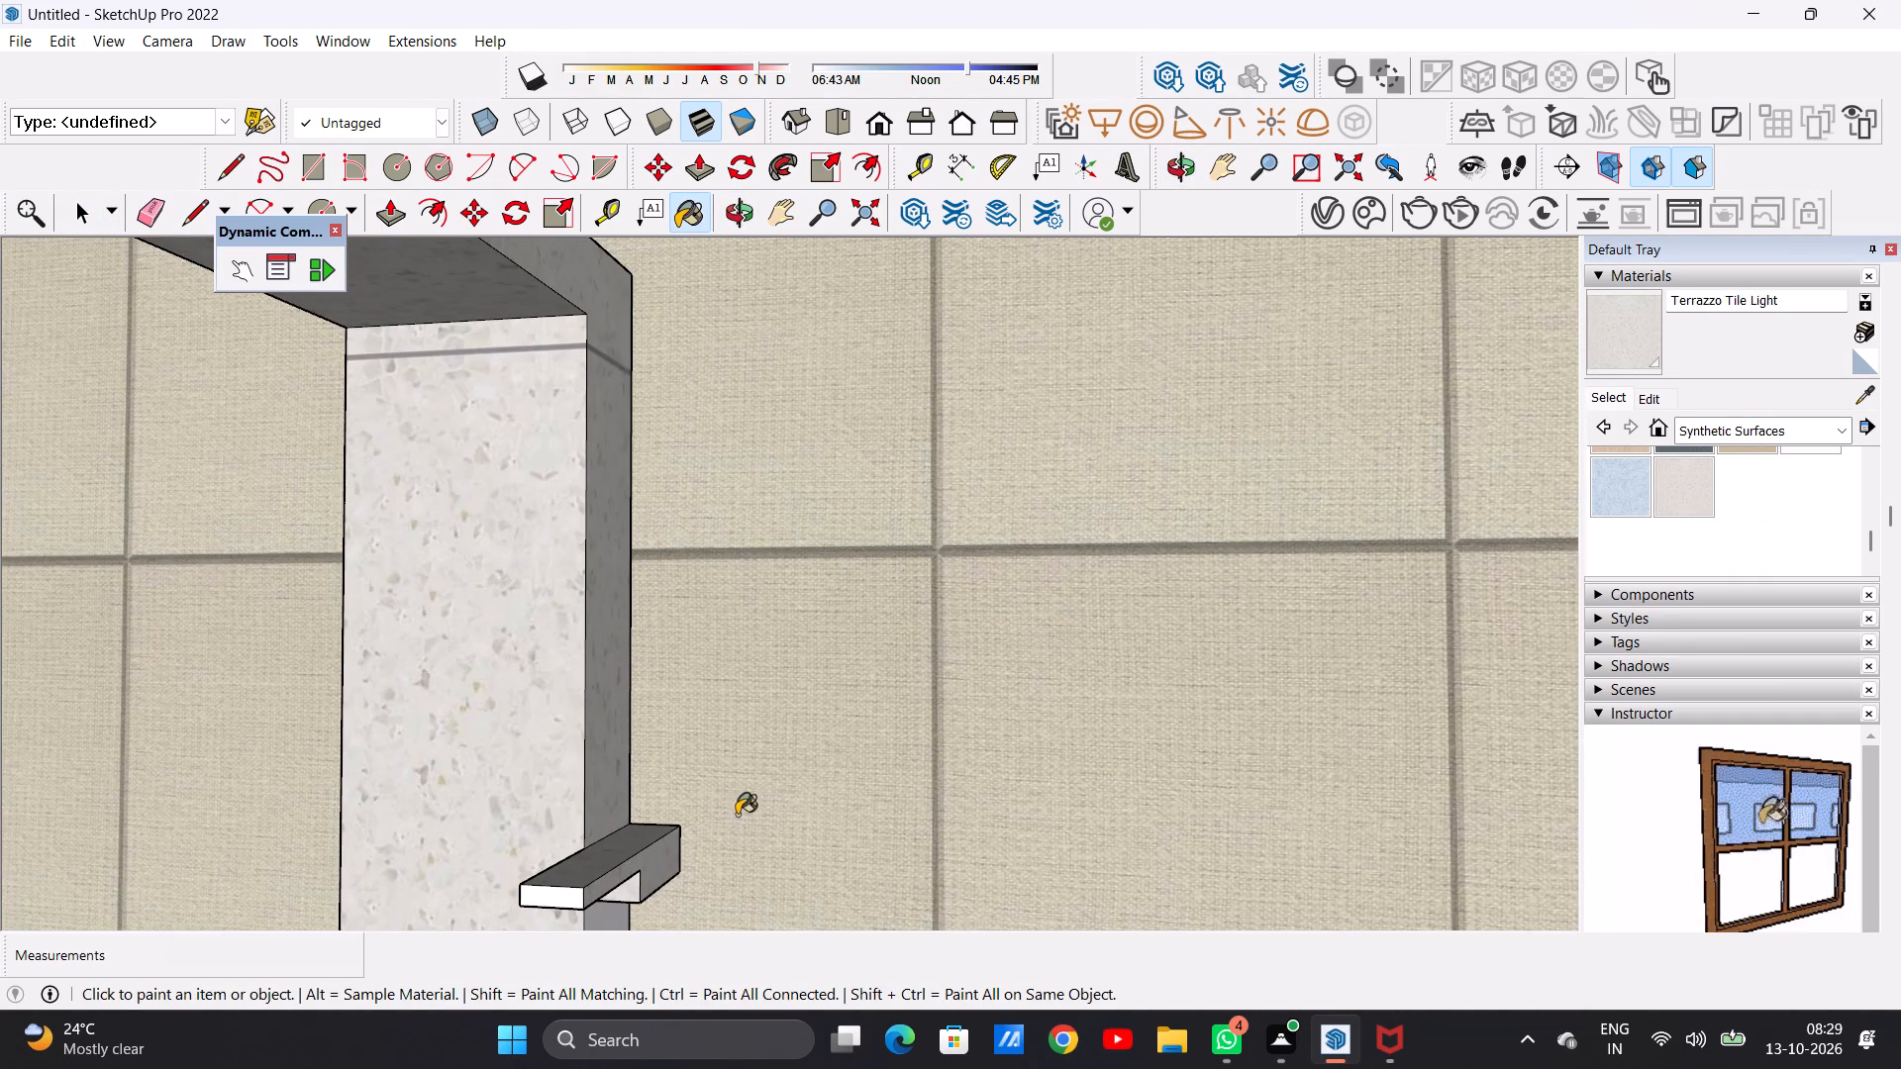
pyautogui.scroll(3, 737, 815)
pyautogui.scroll(-1, 525, 993)
pyautogui.scroll(2, 525, 993)
pyautogui.scroll(-1, 525, 985)
pyautogui.scroll(15, 633, 910)
pyautogui.click(659, 791)
pyautogui.scroll(-2, 686, 730)
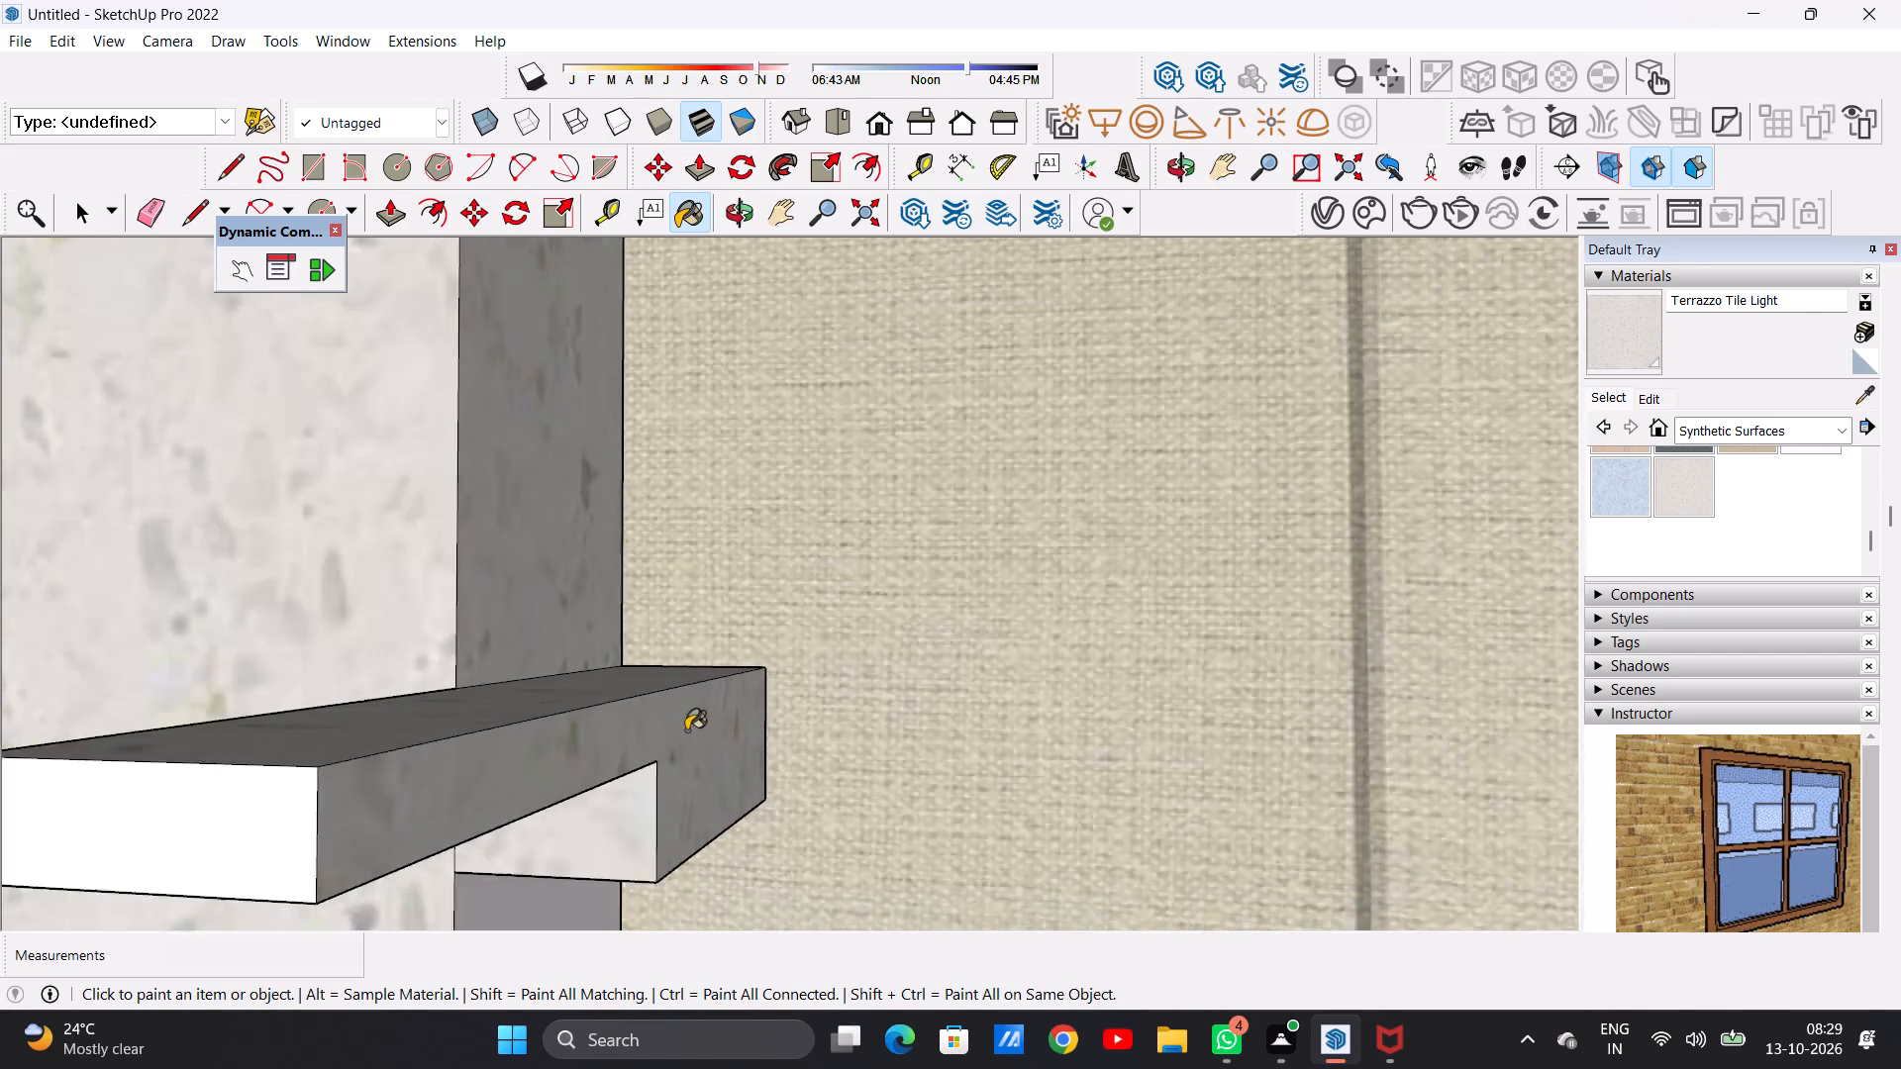
pyautogui.scroll(-10, 686, 730)
pyautogui.moveTo(725, 729); pyautogui.dragTo(385, 757, button='middle')
pyautogui.click(772, 815)
# Paint the tap lever's rear end and the upright's back face with Terrazzo Tile Light.
pyautogui.moveTo(887, 742); pyautogui.dragTo(661, 758, button='middle')
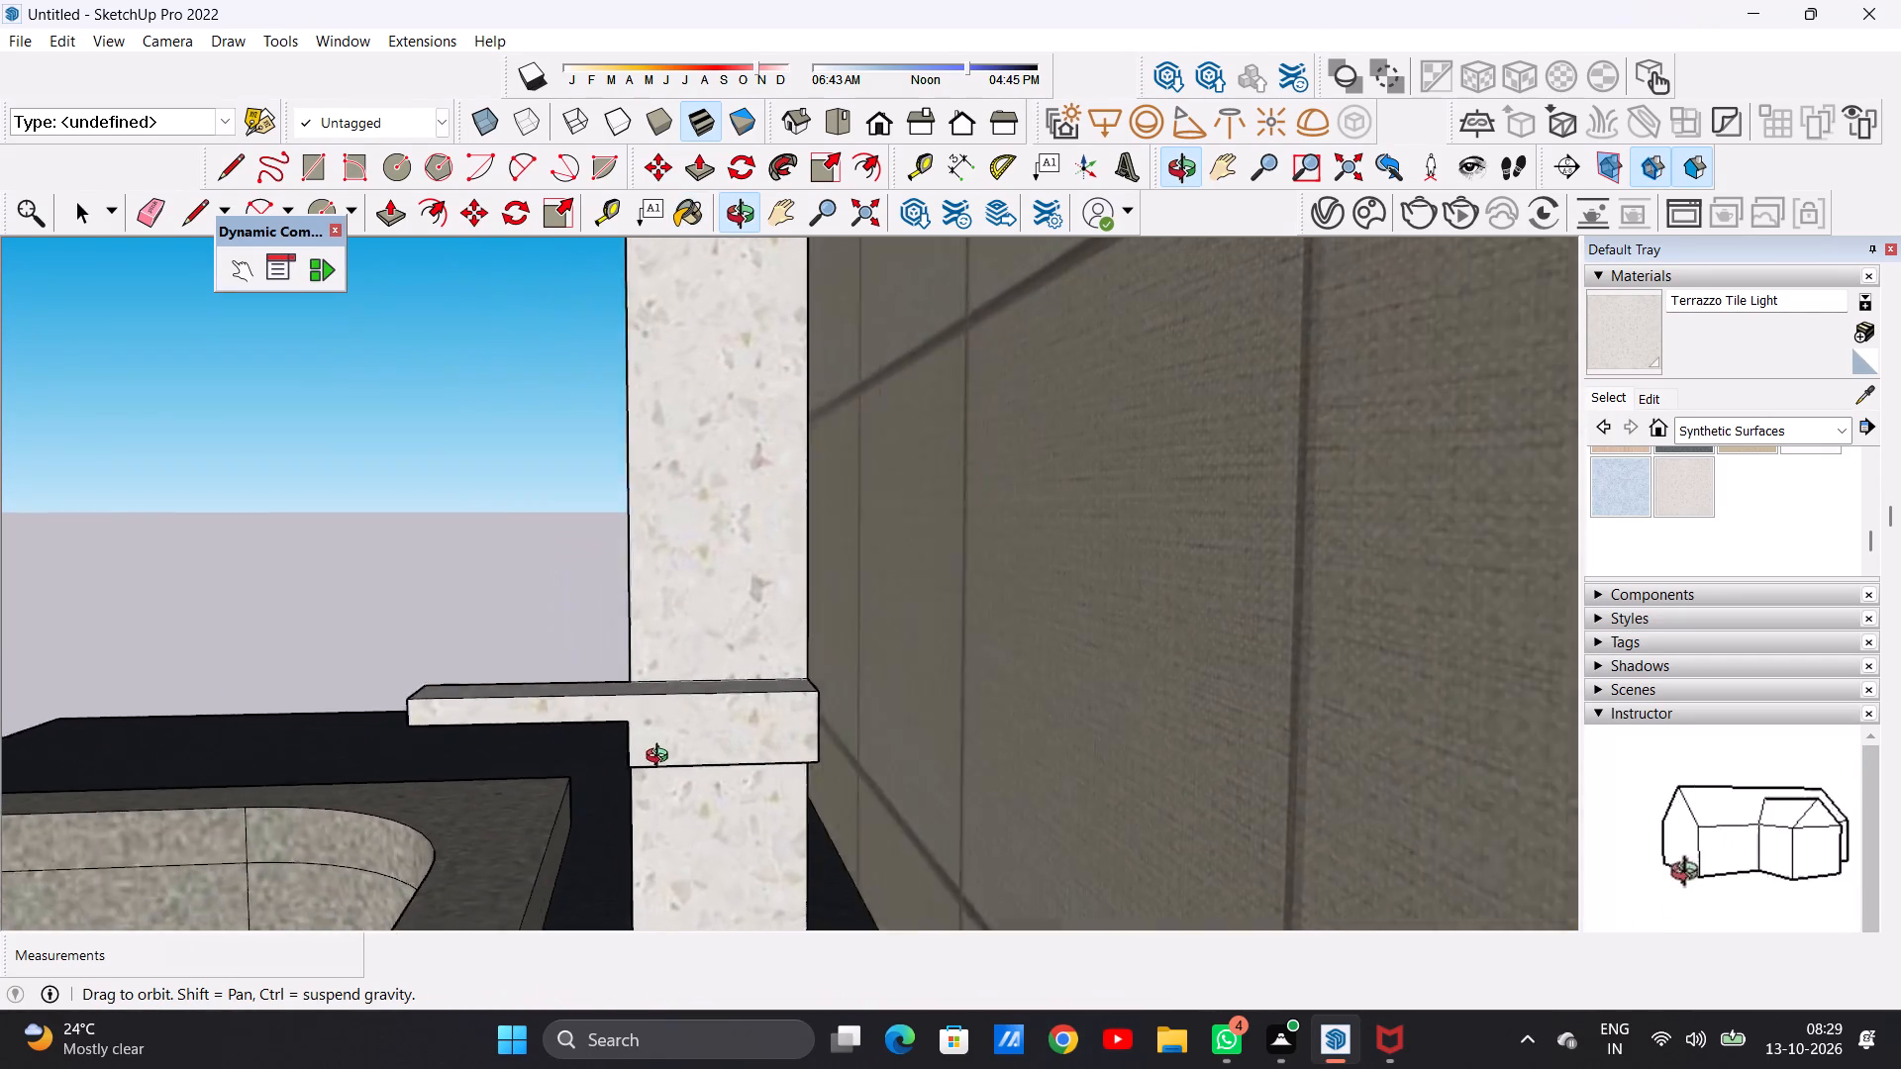
pyautogui.moveTo(661, 758); pyautogui.dragTo(576, 778, button='middle')
pyautogui.scroll(8, 806, 734)
pyautogui.scroll(-1, 803, 734)
pyautogui.scroll(3, 803, 734)
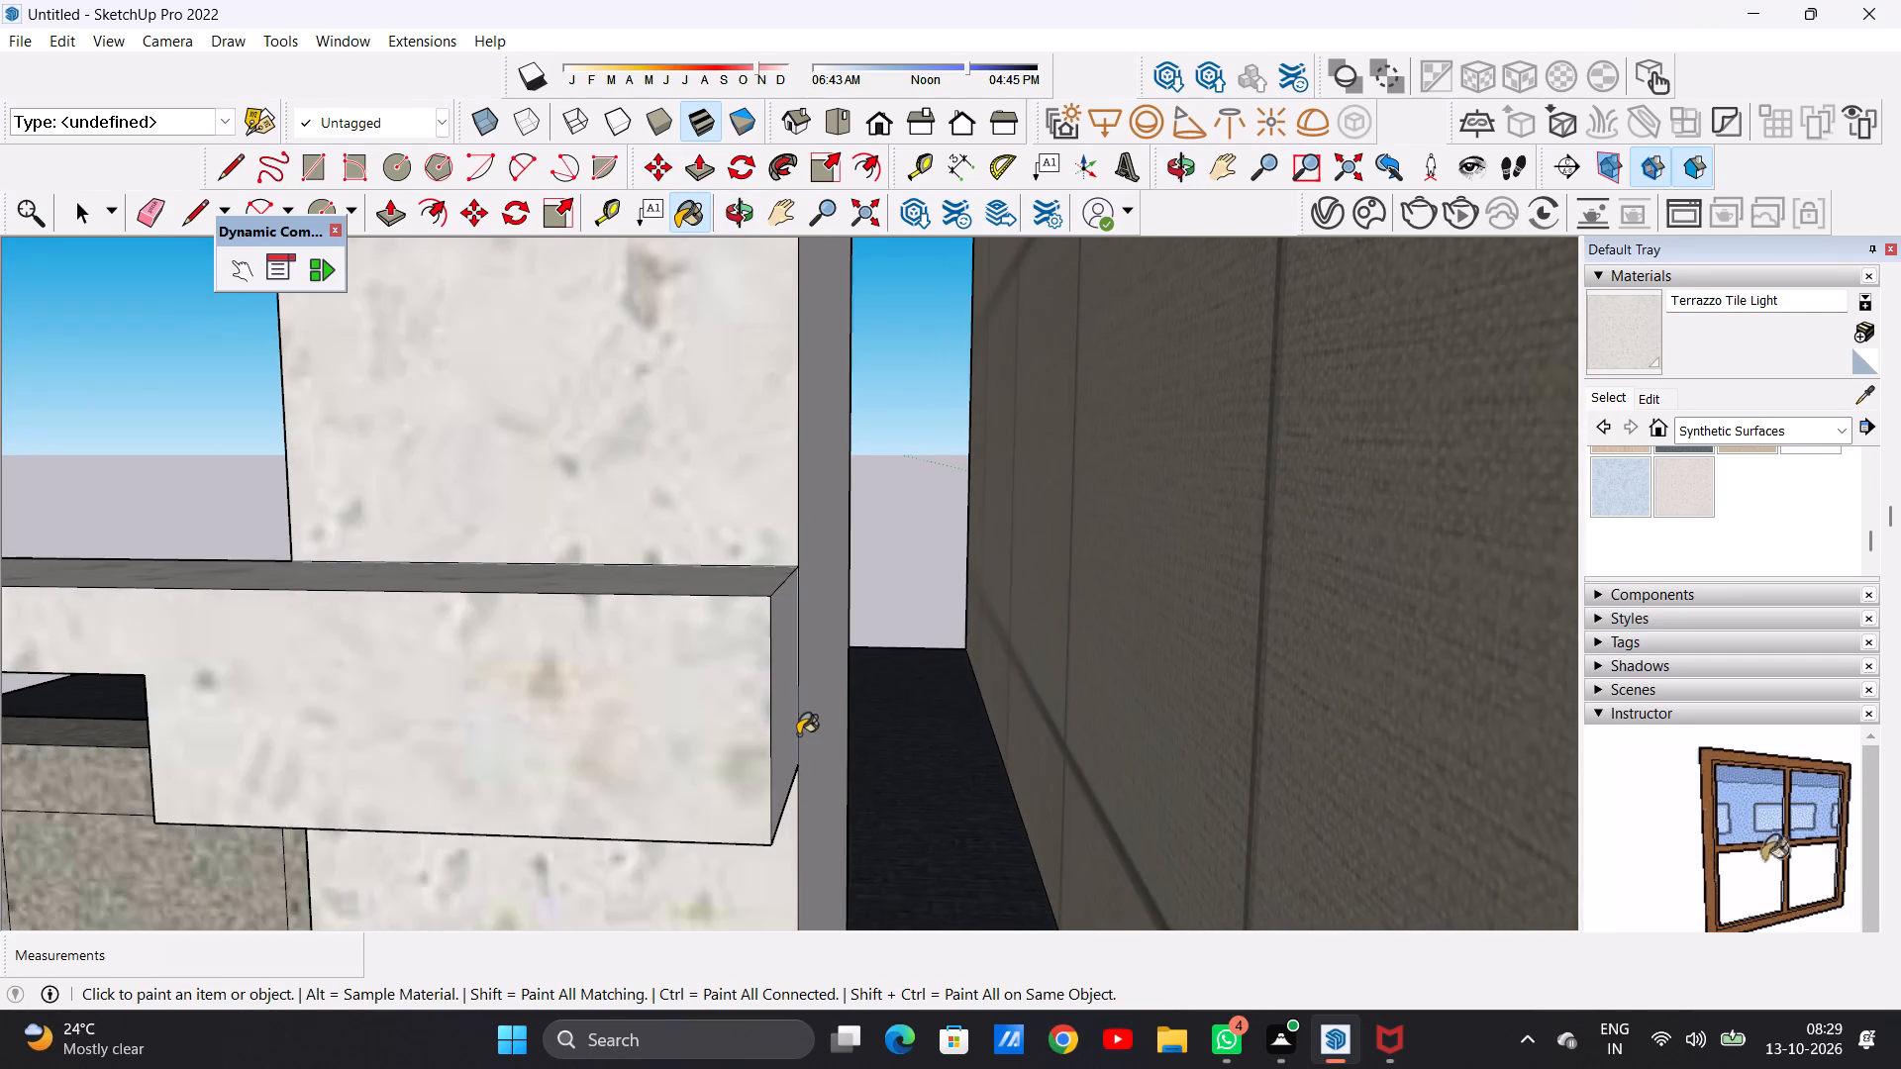
pyautogui.scroll(-1, 798, 734)
pyautogui.scroll(5, 798, 734)
pyautogui.click(771, 731)
pyautogui.click(823, 688)
# Examine the whole kitchen from behind and from the front, including the hob and the sink with its tap.
pyautogui.scroll(-4, 794, 737)
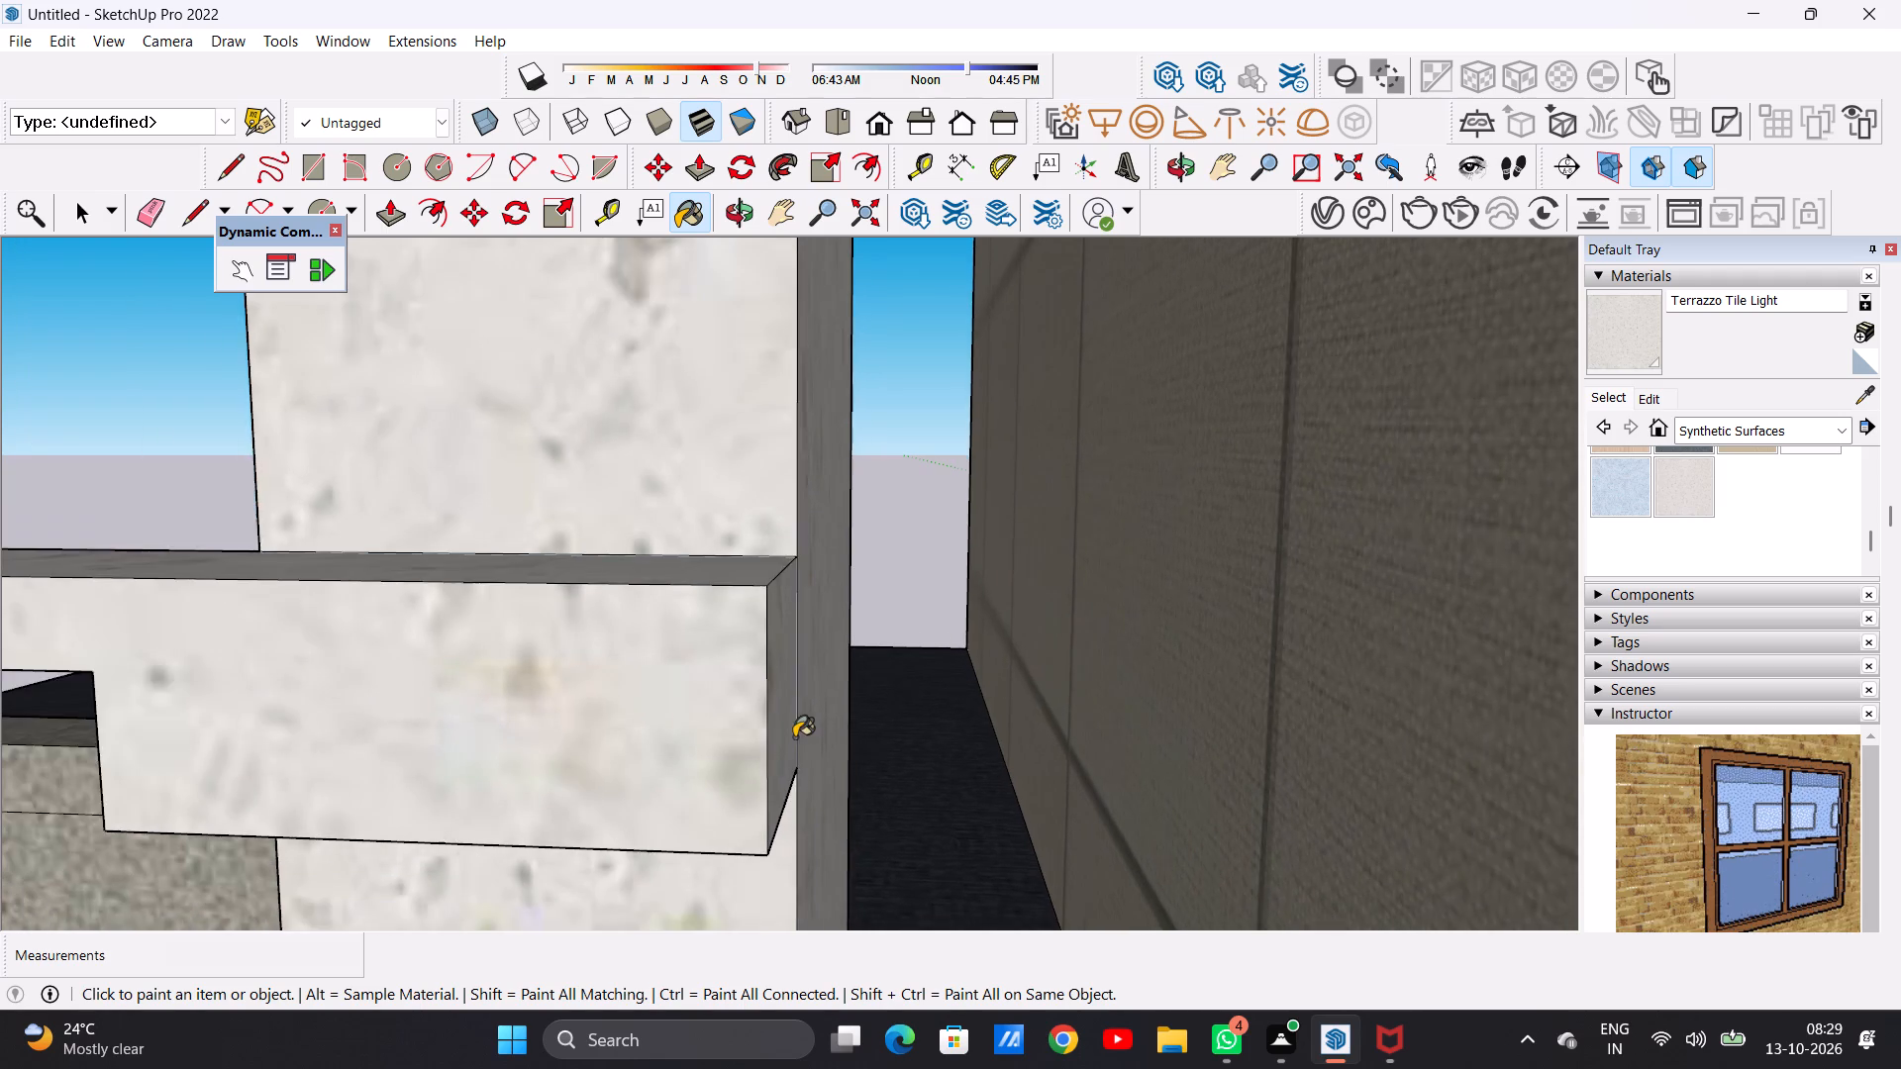
pyautogui.scroll(-20, 797, 734)
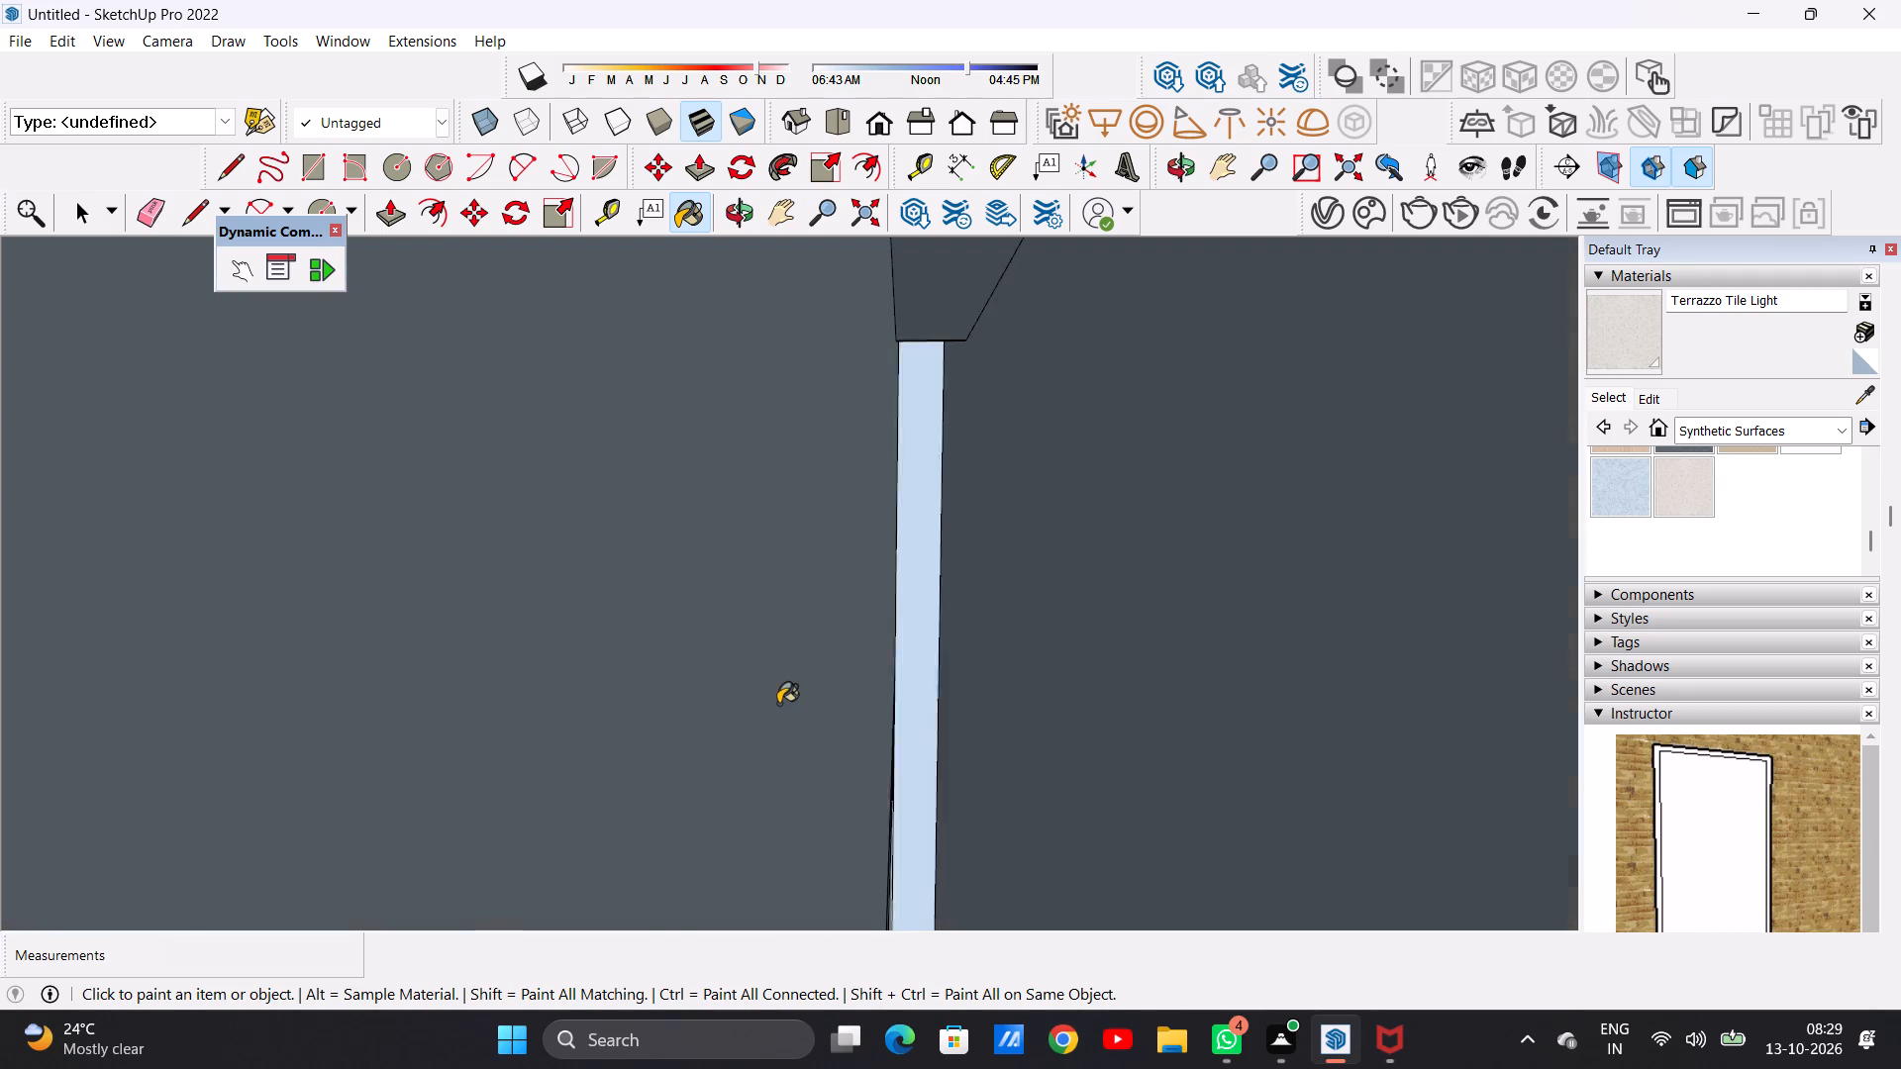
pyautogui.scroll(-5, 778, 704)
pyautogui.scroll(-20, 803, 704)
pyautogui.scroll(-11, 803, 704)
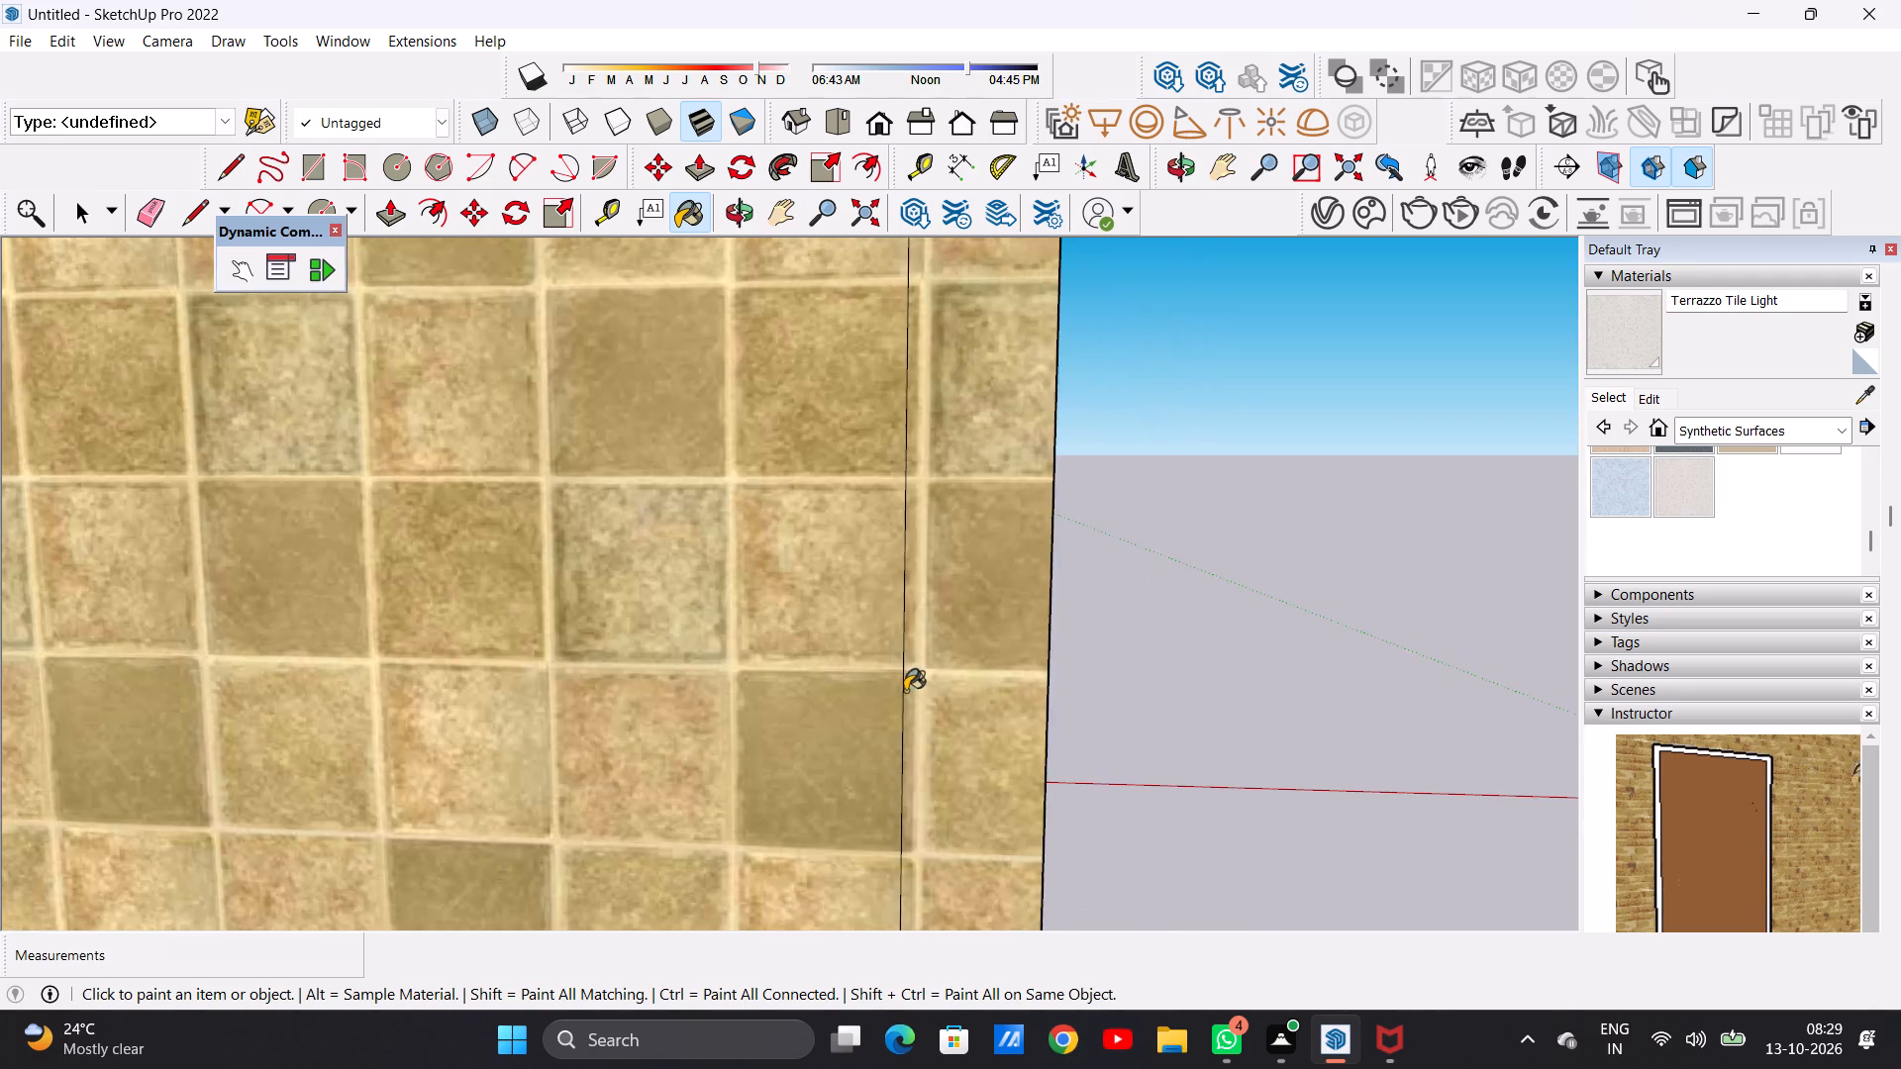
pyautogui.scroll(-20, 905, 691)
pyautogui.scroll(-9, 905, 691)
pyautogui.moveTo(576, 659); pyautogui.dragTo(1076, 682, button='middle')
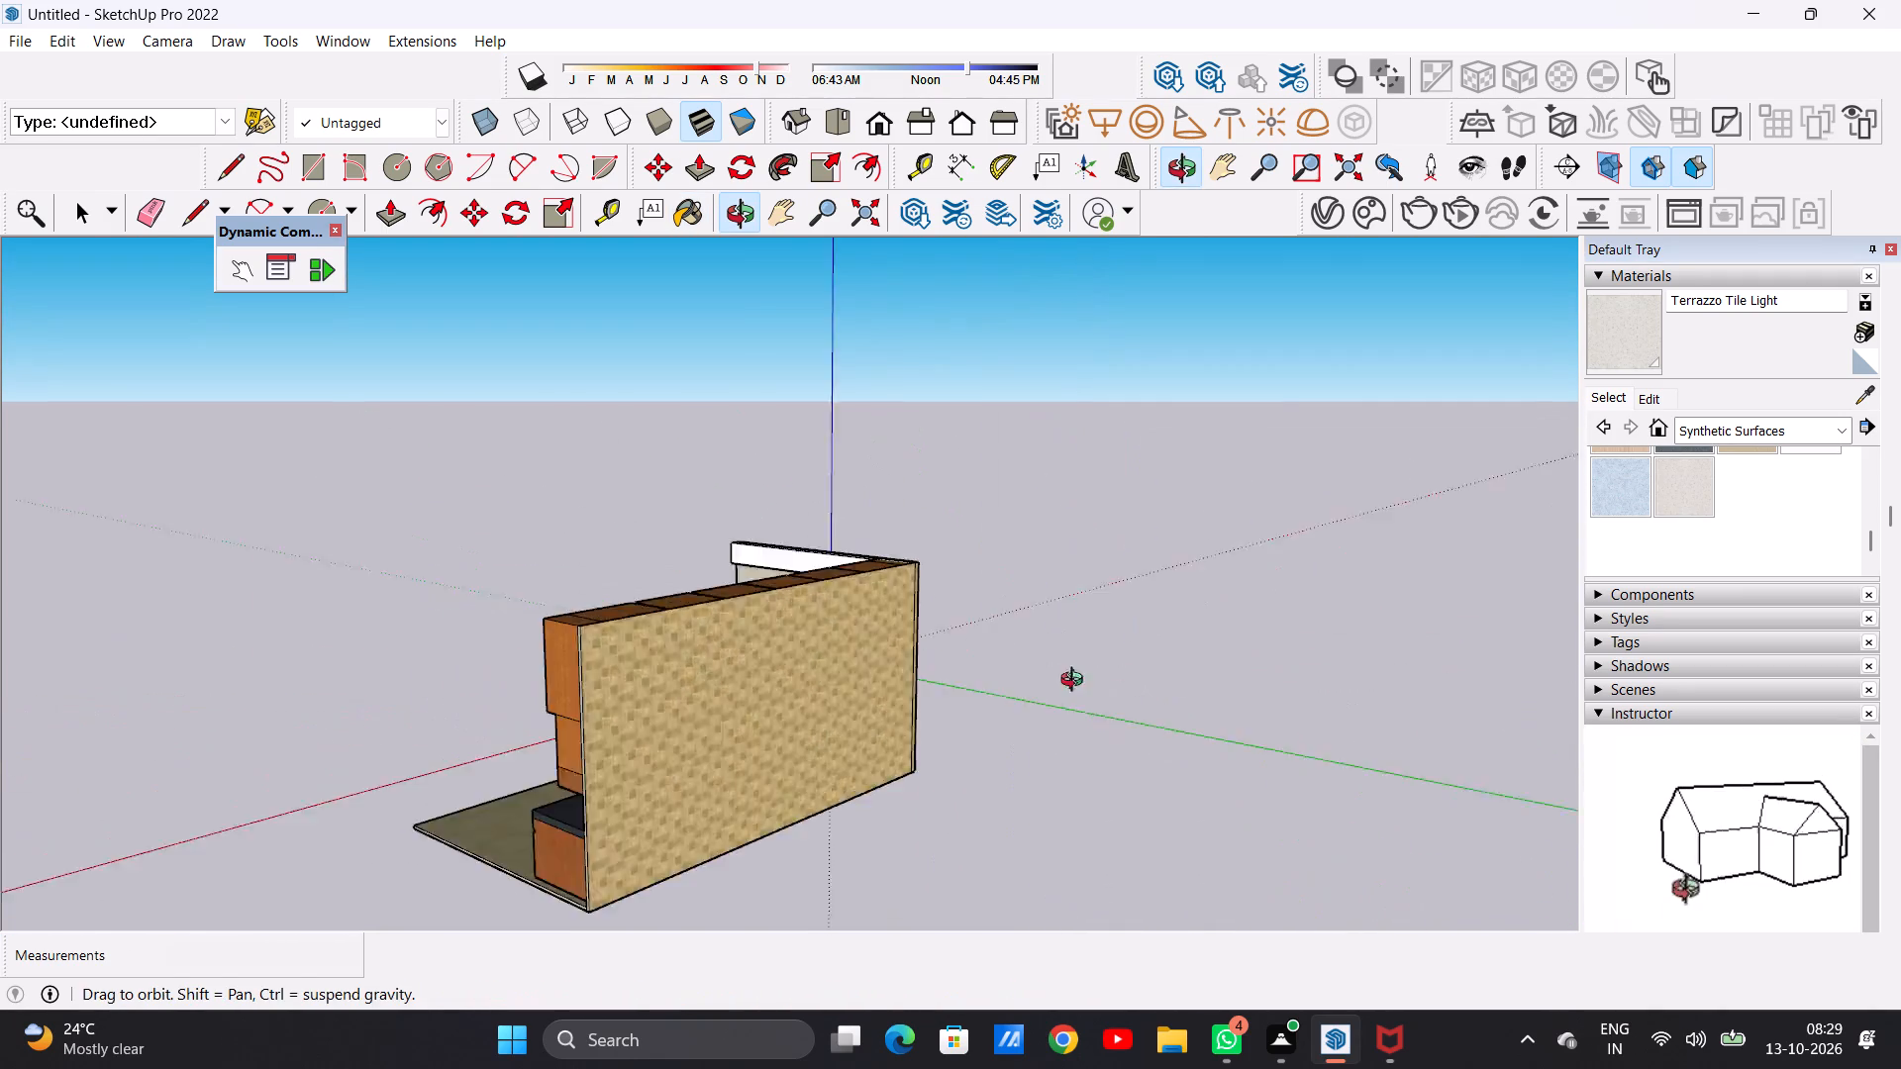
pyautogui.moveTo(1076, 682); pyautogui.dragTo(1133, 682, button='middle')
pyautogui.moveTo(593, 666); pyautogui.dragTo(1214, 679, button='middle')
pyautogui.scroll(8, 893, 722)
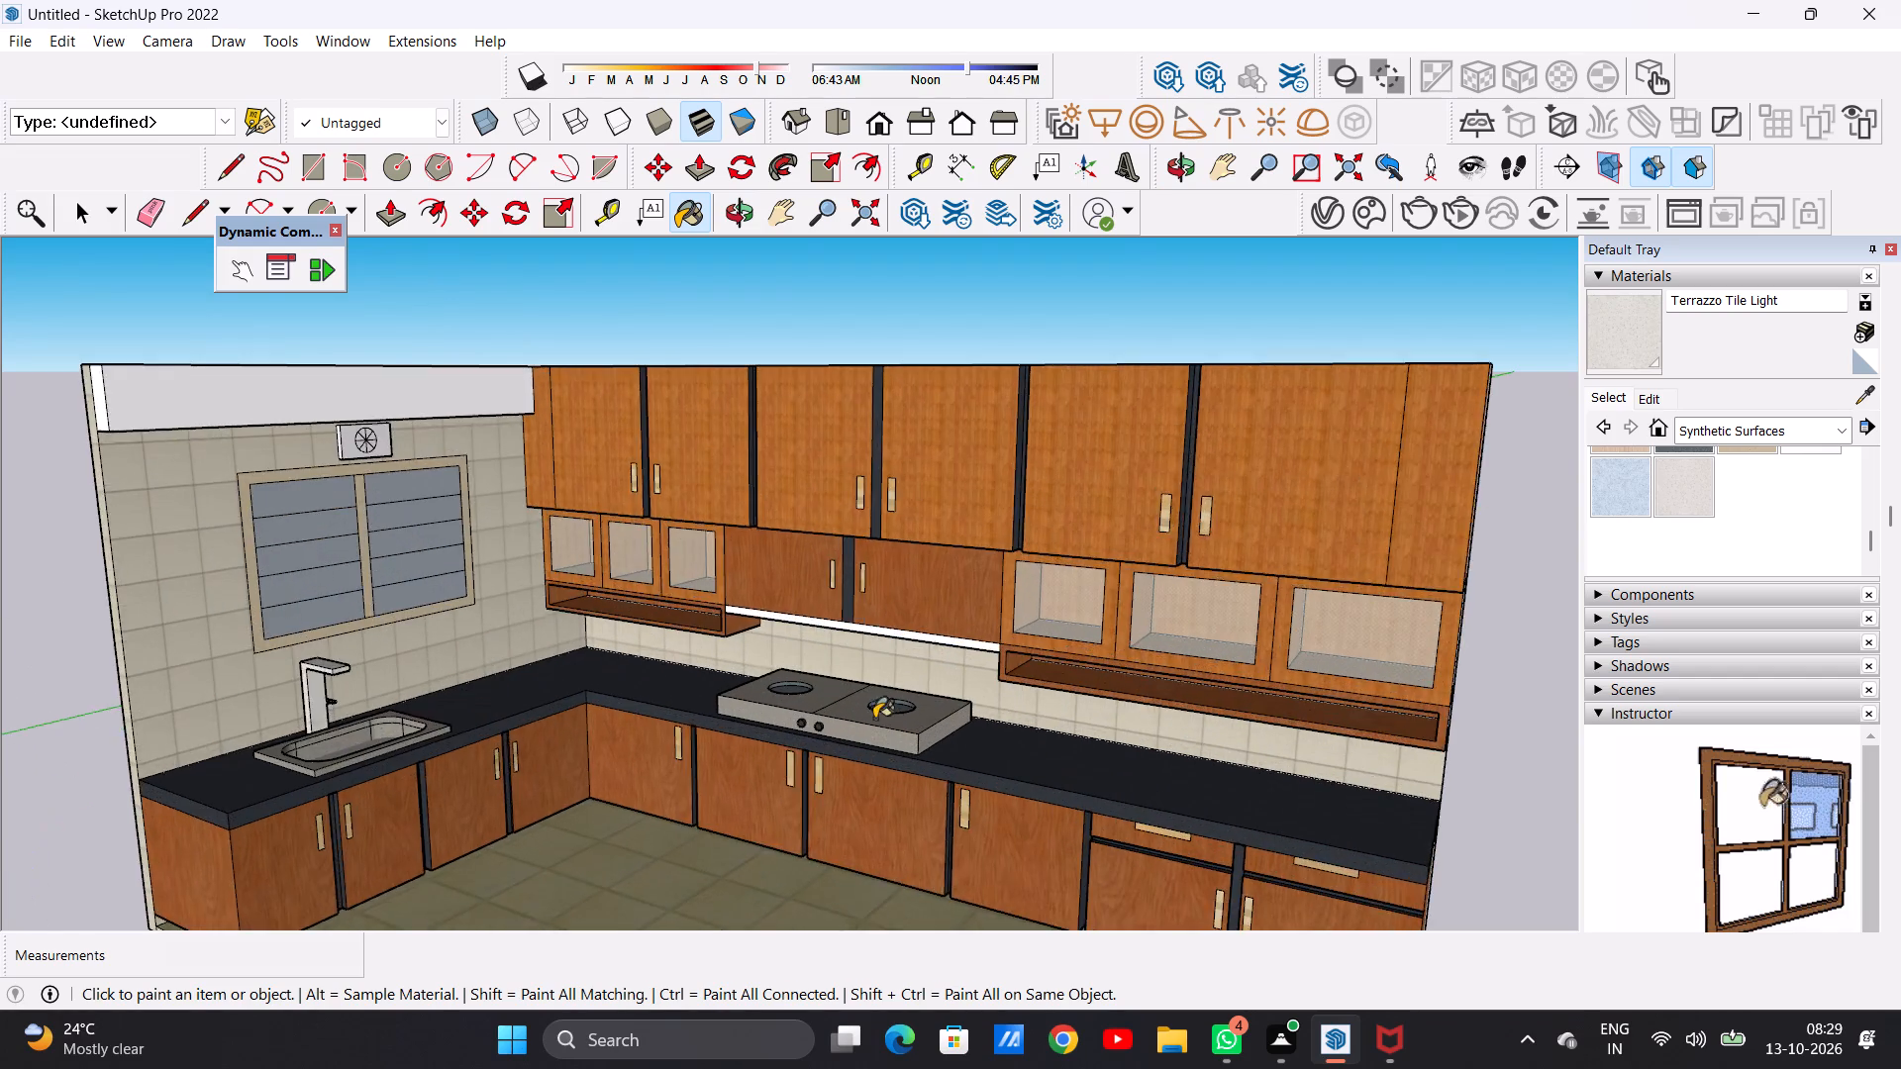
pyautogui.scroll(8, 867, 716)
pyautogui.moveTo(884, 728); pyautogui.dragTo(991, 680, button='middle')
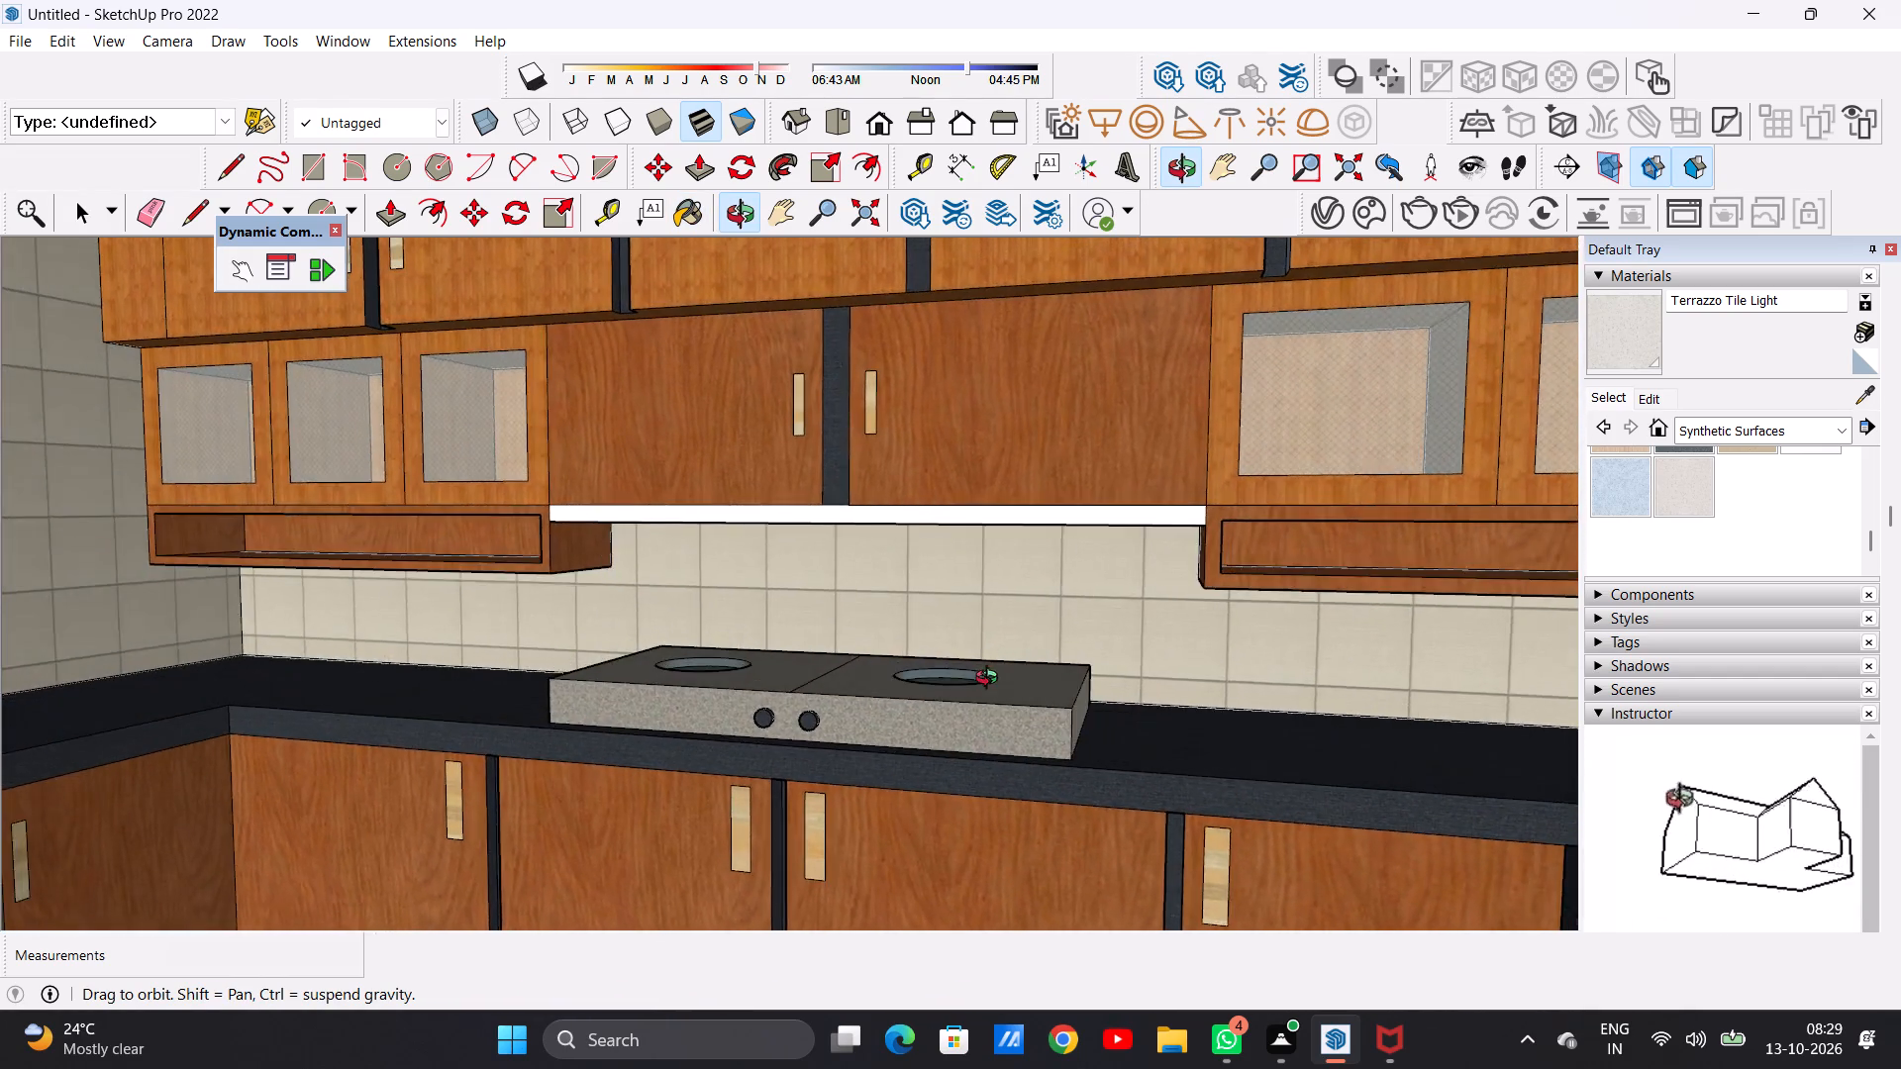
pyautogui.moveTo(991, 680); pyautogui.dragTo(1058, 656, button='middle')
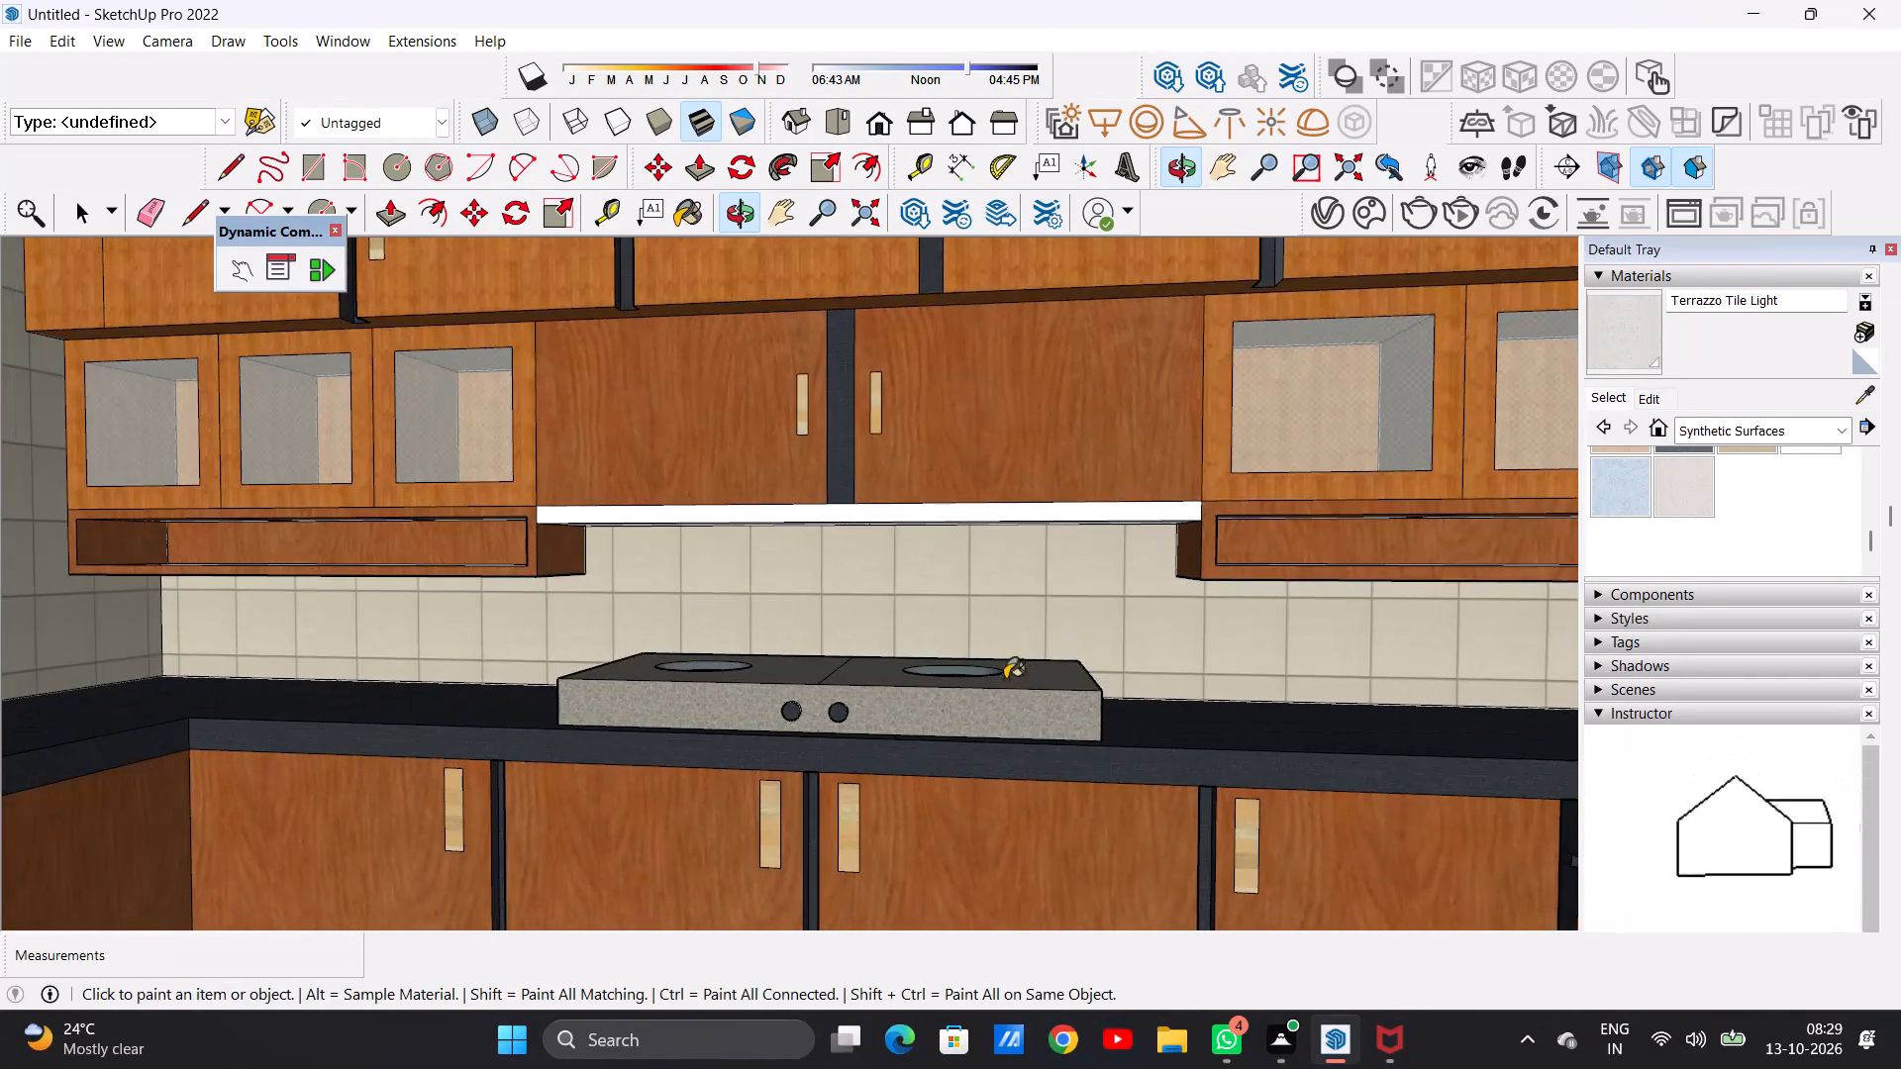
pyautogui.scroll(-18, 1000, 683)
pyautogui.moveTo(902, 643); pyautogui.dragTo(716, 648, button='middle')
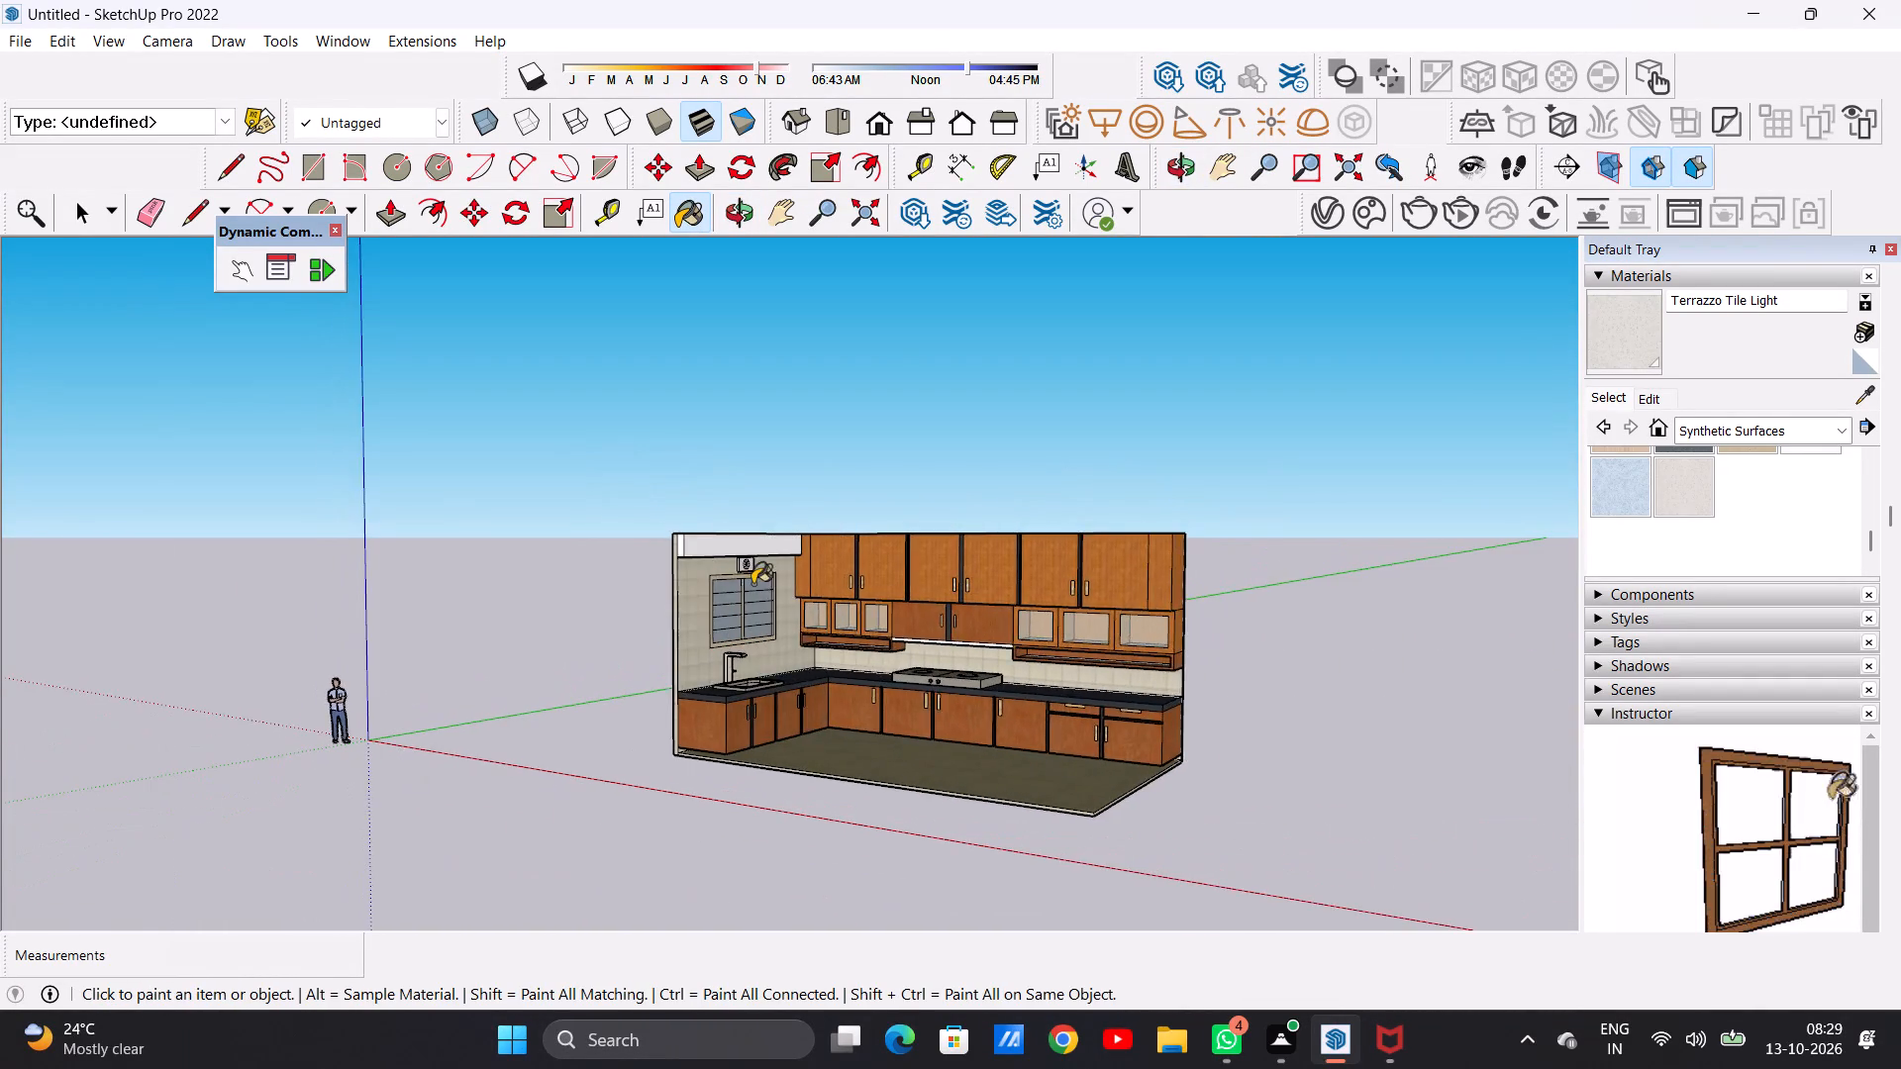
pyautogui.scroll(7, 752, 584)
pyautogui.scroll(6, 722, 684)
pyautogui.scroll(-1, 734, 827)
pyautogui.scroll(1, 726, 794)
pyautogui.scroll(-1, 726, 794)
pyautogui.scroll(6, 726, 794)
pyautogui.moveTo(719, 814); pyautogui.dragTo(707, 626, button='middle')
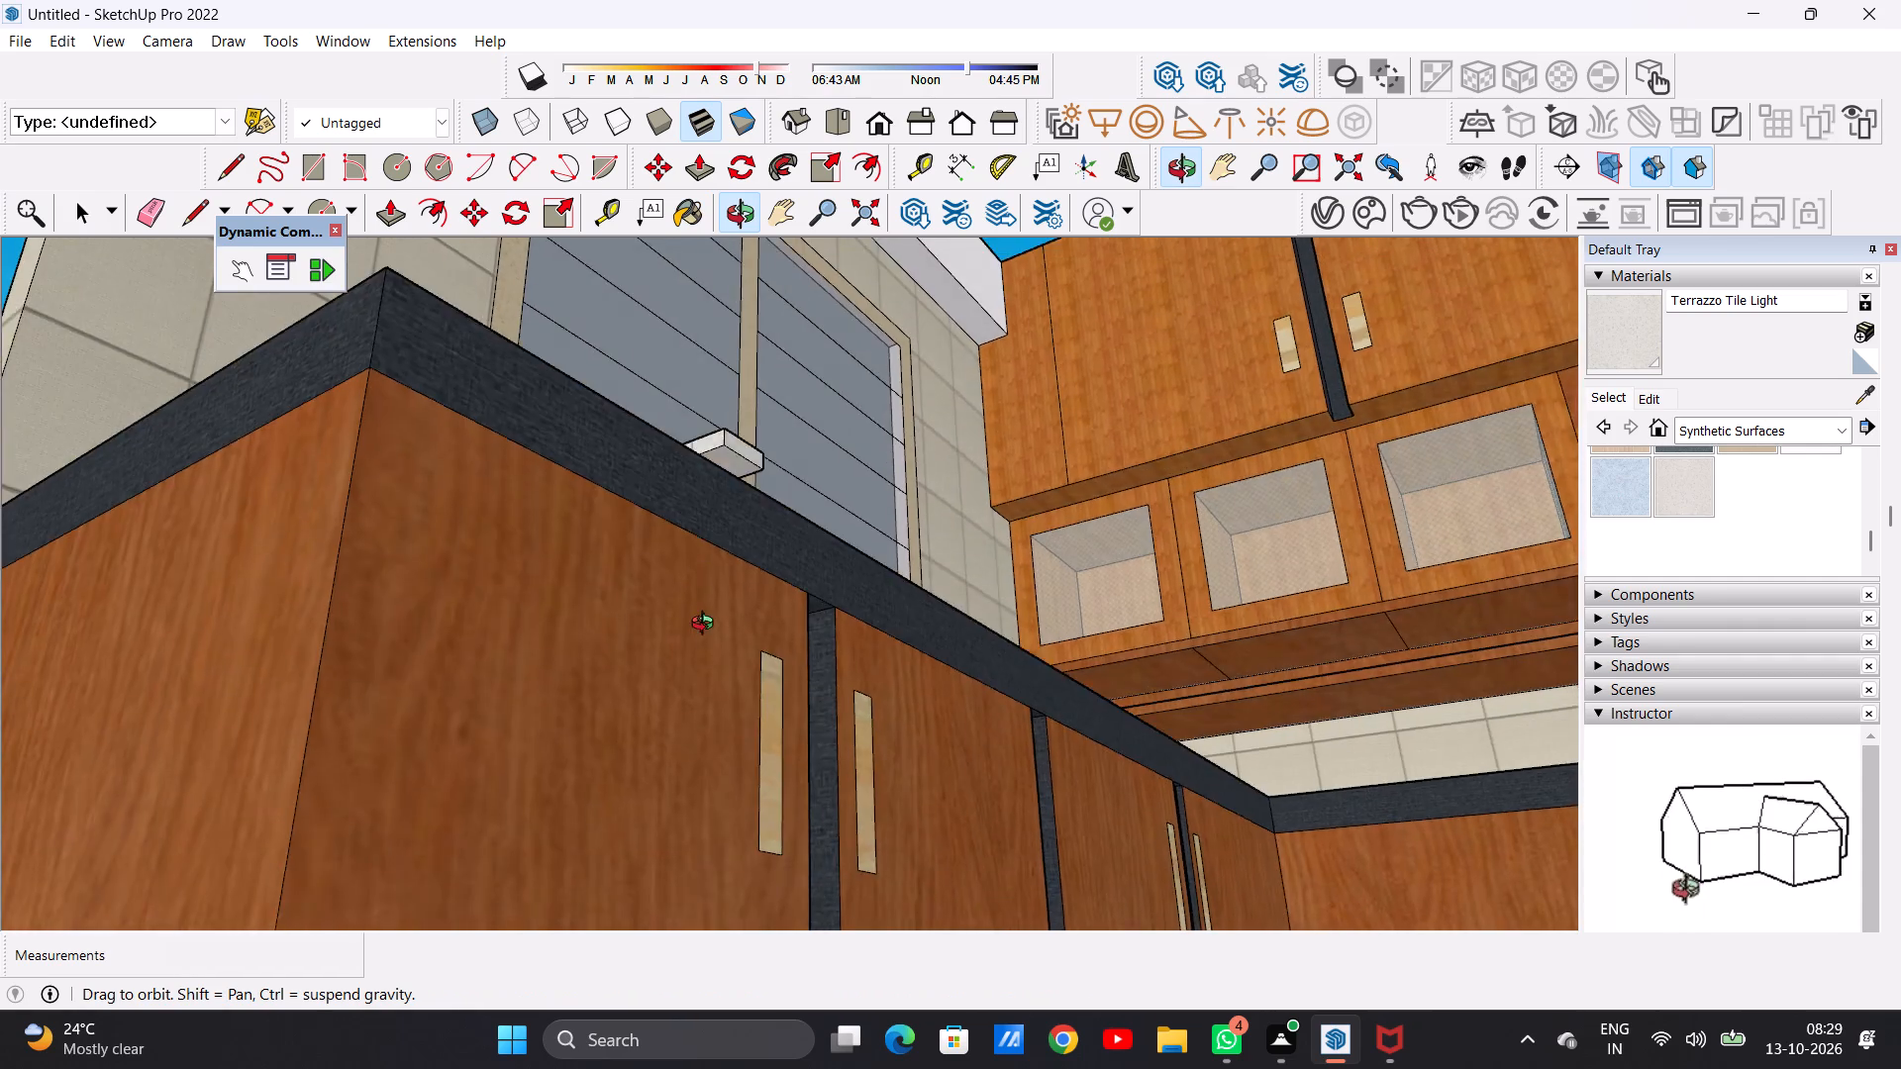
pyautogui.moveTo(707, 626); pyautogui.dragTo(794, 830, button='middle')
pyautogui.moveTo(793, 826); pyautogui.dragTo(759, 771, button='middle')
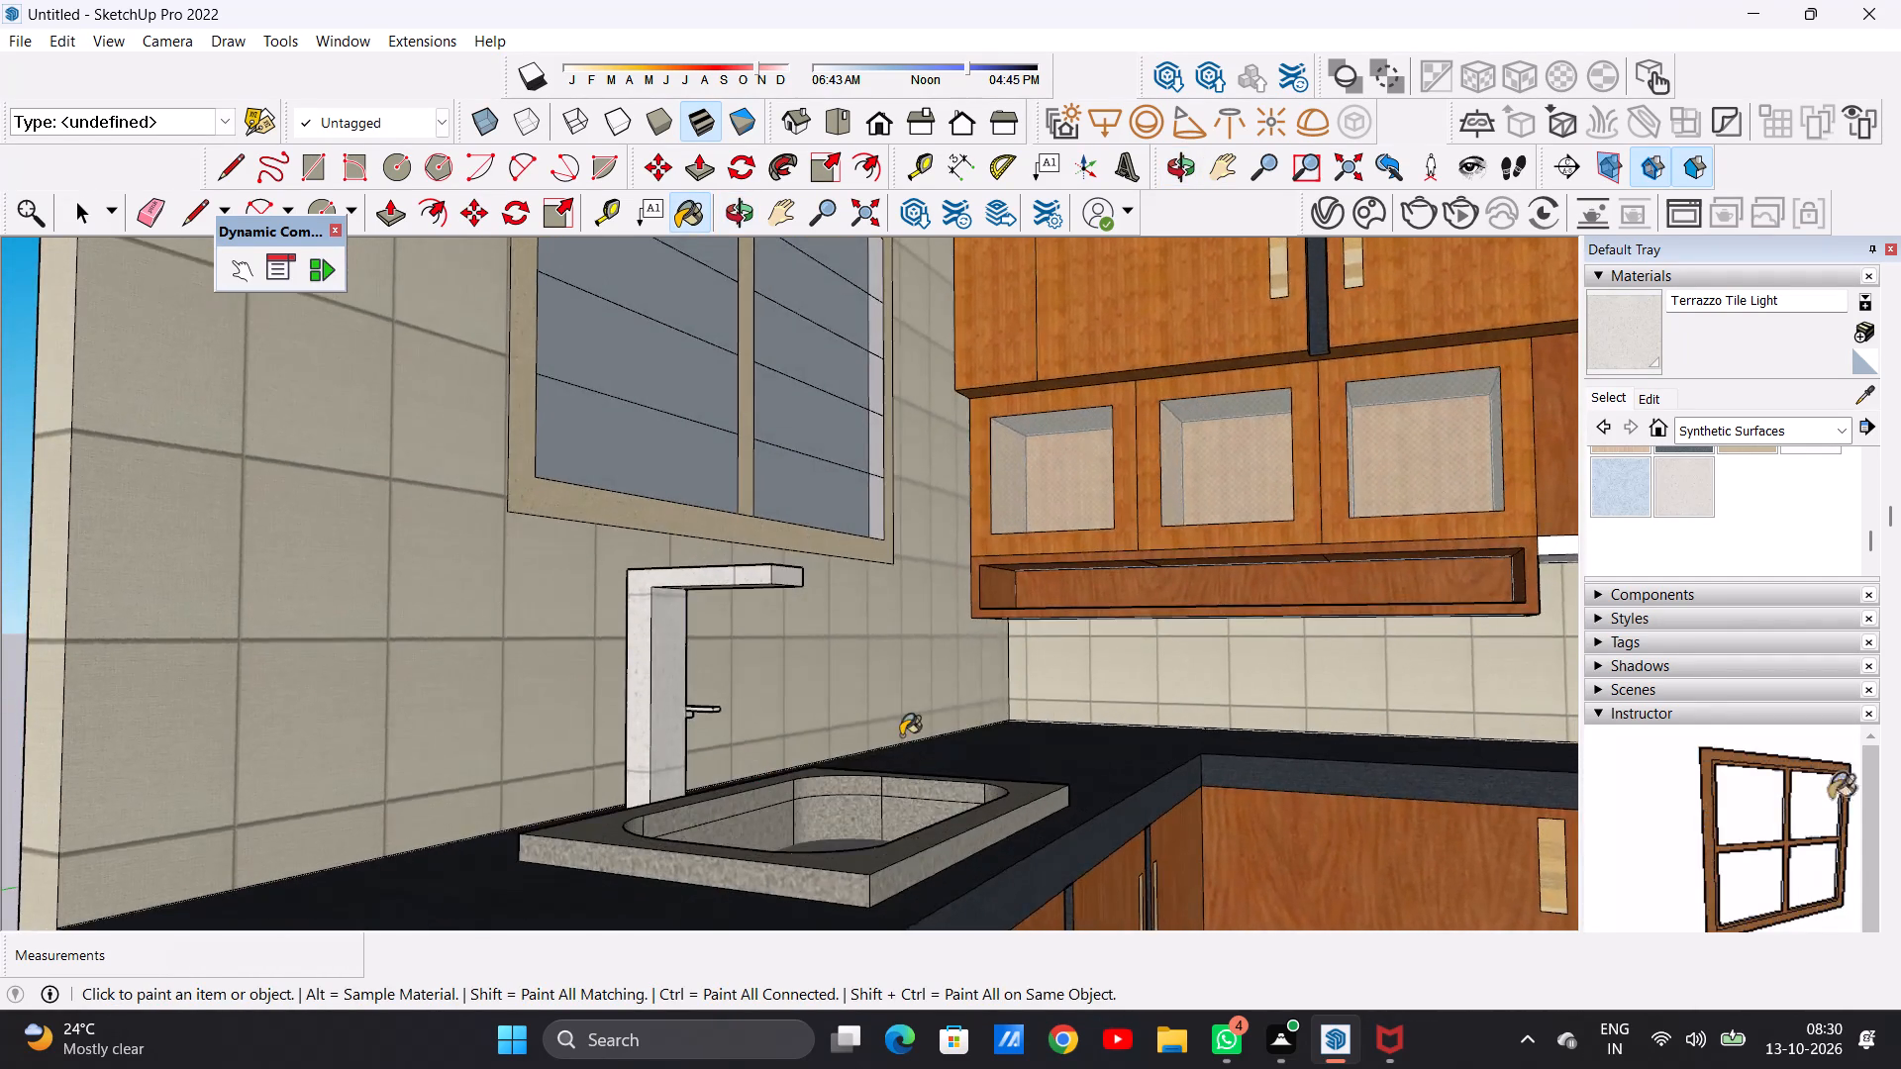
pyautogui.scroll(-15, 901, 735)
pyautogui.moveTo(807, 641); pyautogui.dragTo(1134, 662, button='middle')
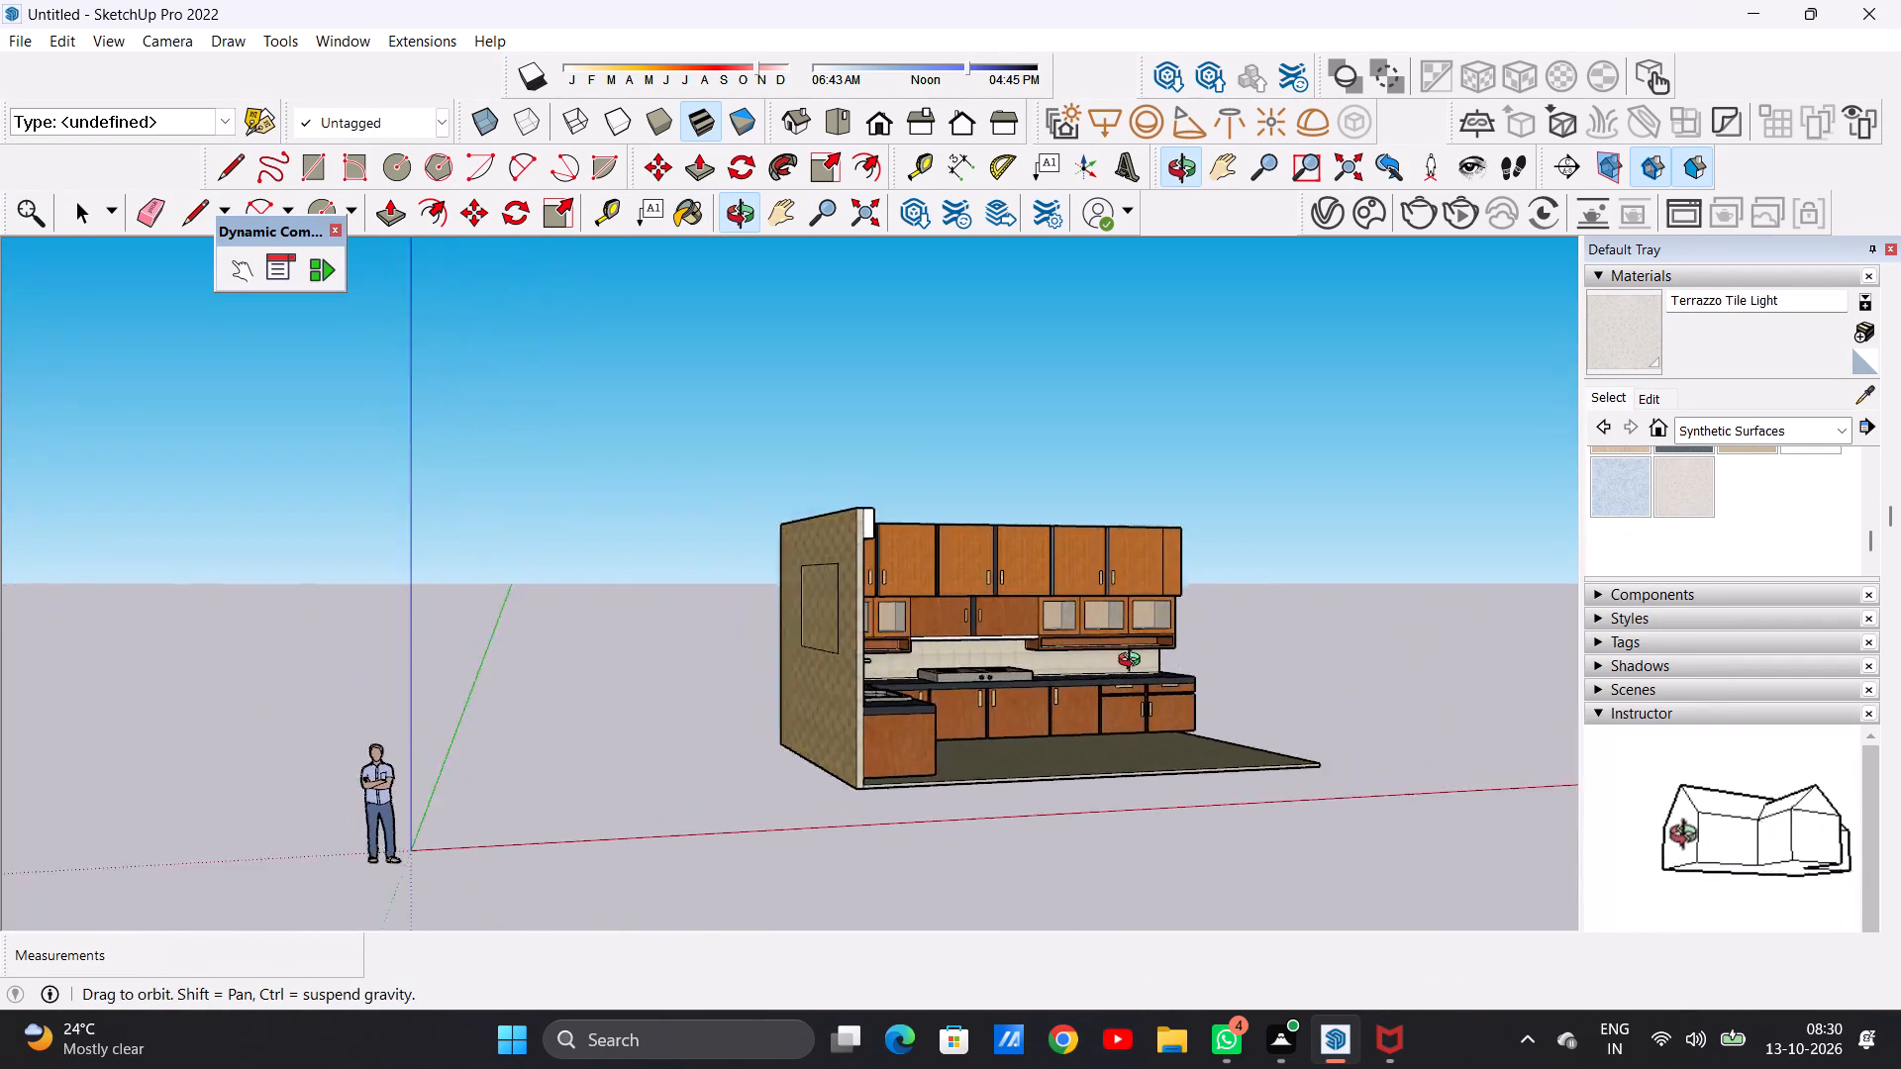
pyautogui.moveTo(1134, 662); pyautogui.dragTo(862, 805, button='middle')
# Examine the unpainted strip beneath the wall cabinets above the hob and browse the Synthetic Surfaces materials.
pyautogui.scroll(6, 1098, 657)
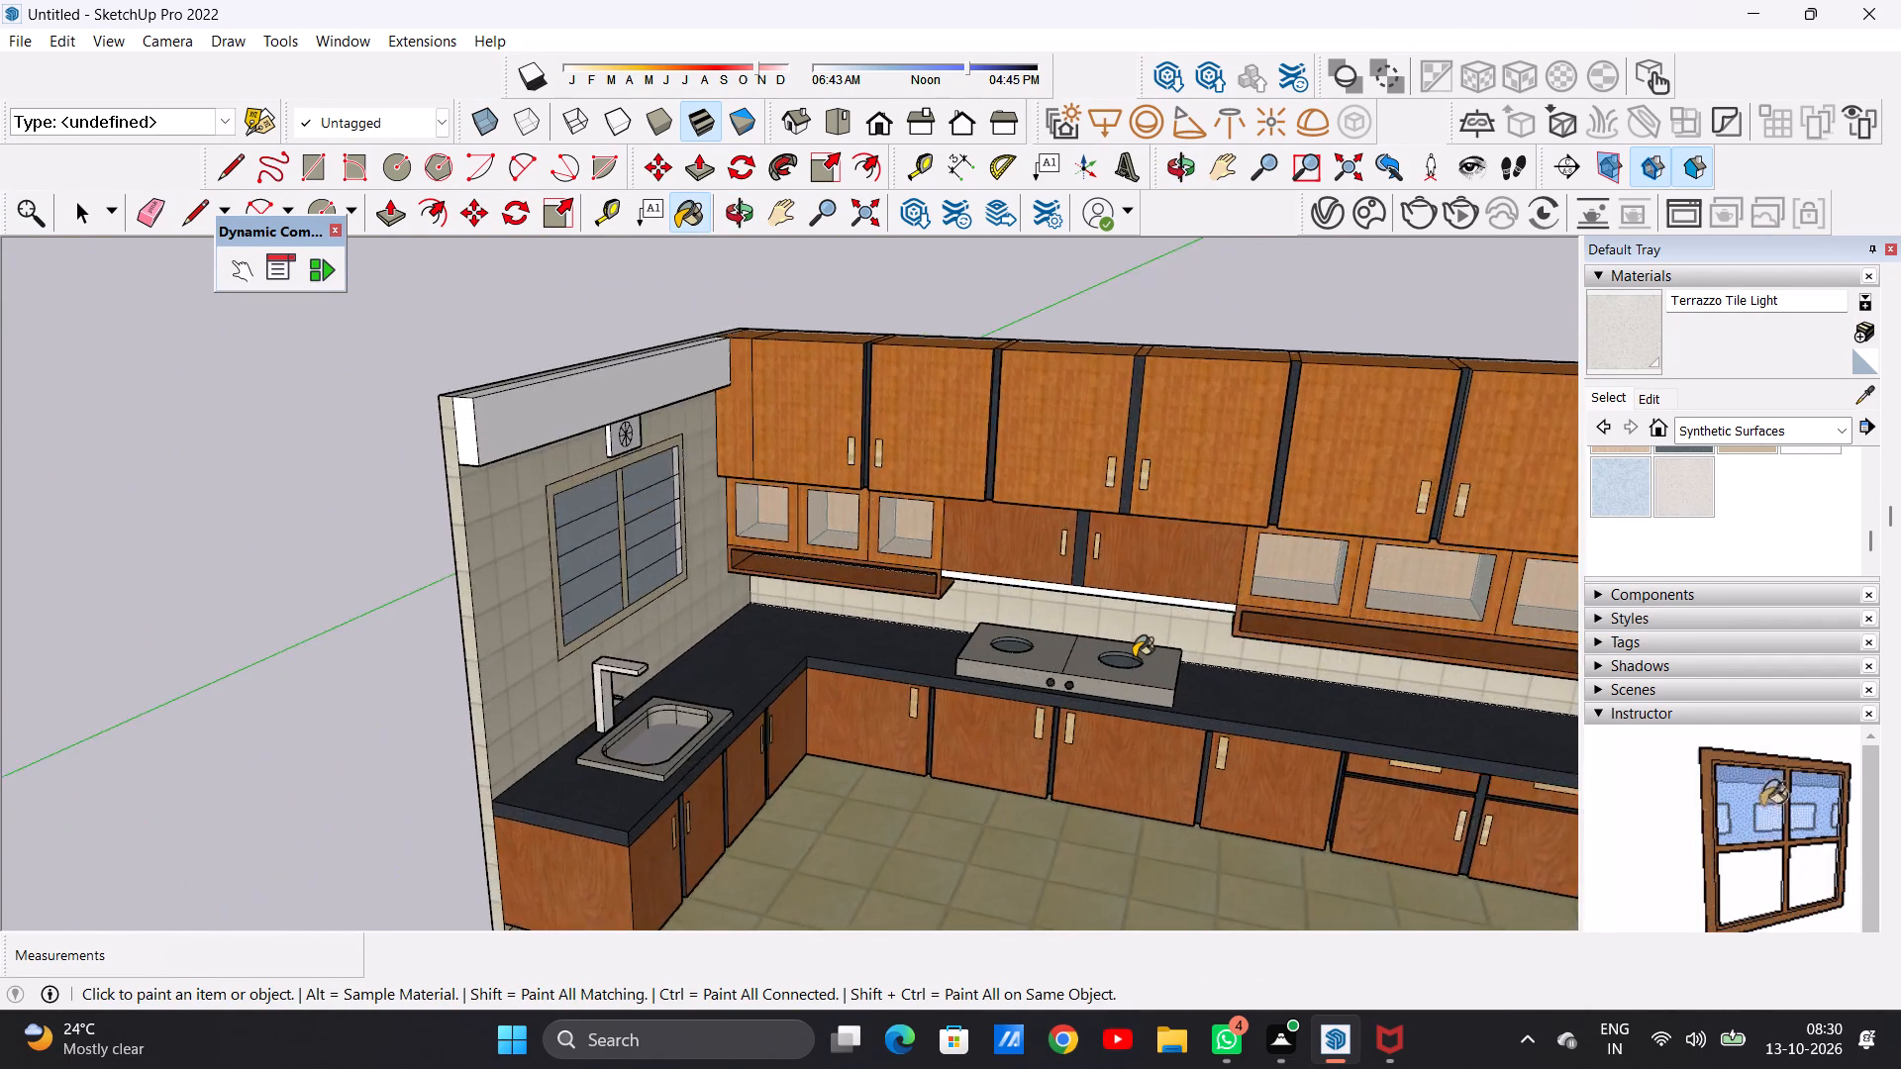
pyautogui.scroll(7, 1131, 681)
pyautogui.moveTo(1123, 724); pyautogui.dragTo(1104, 540, button='middle')
pyautogui.scroll(6, 1127, 502)
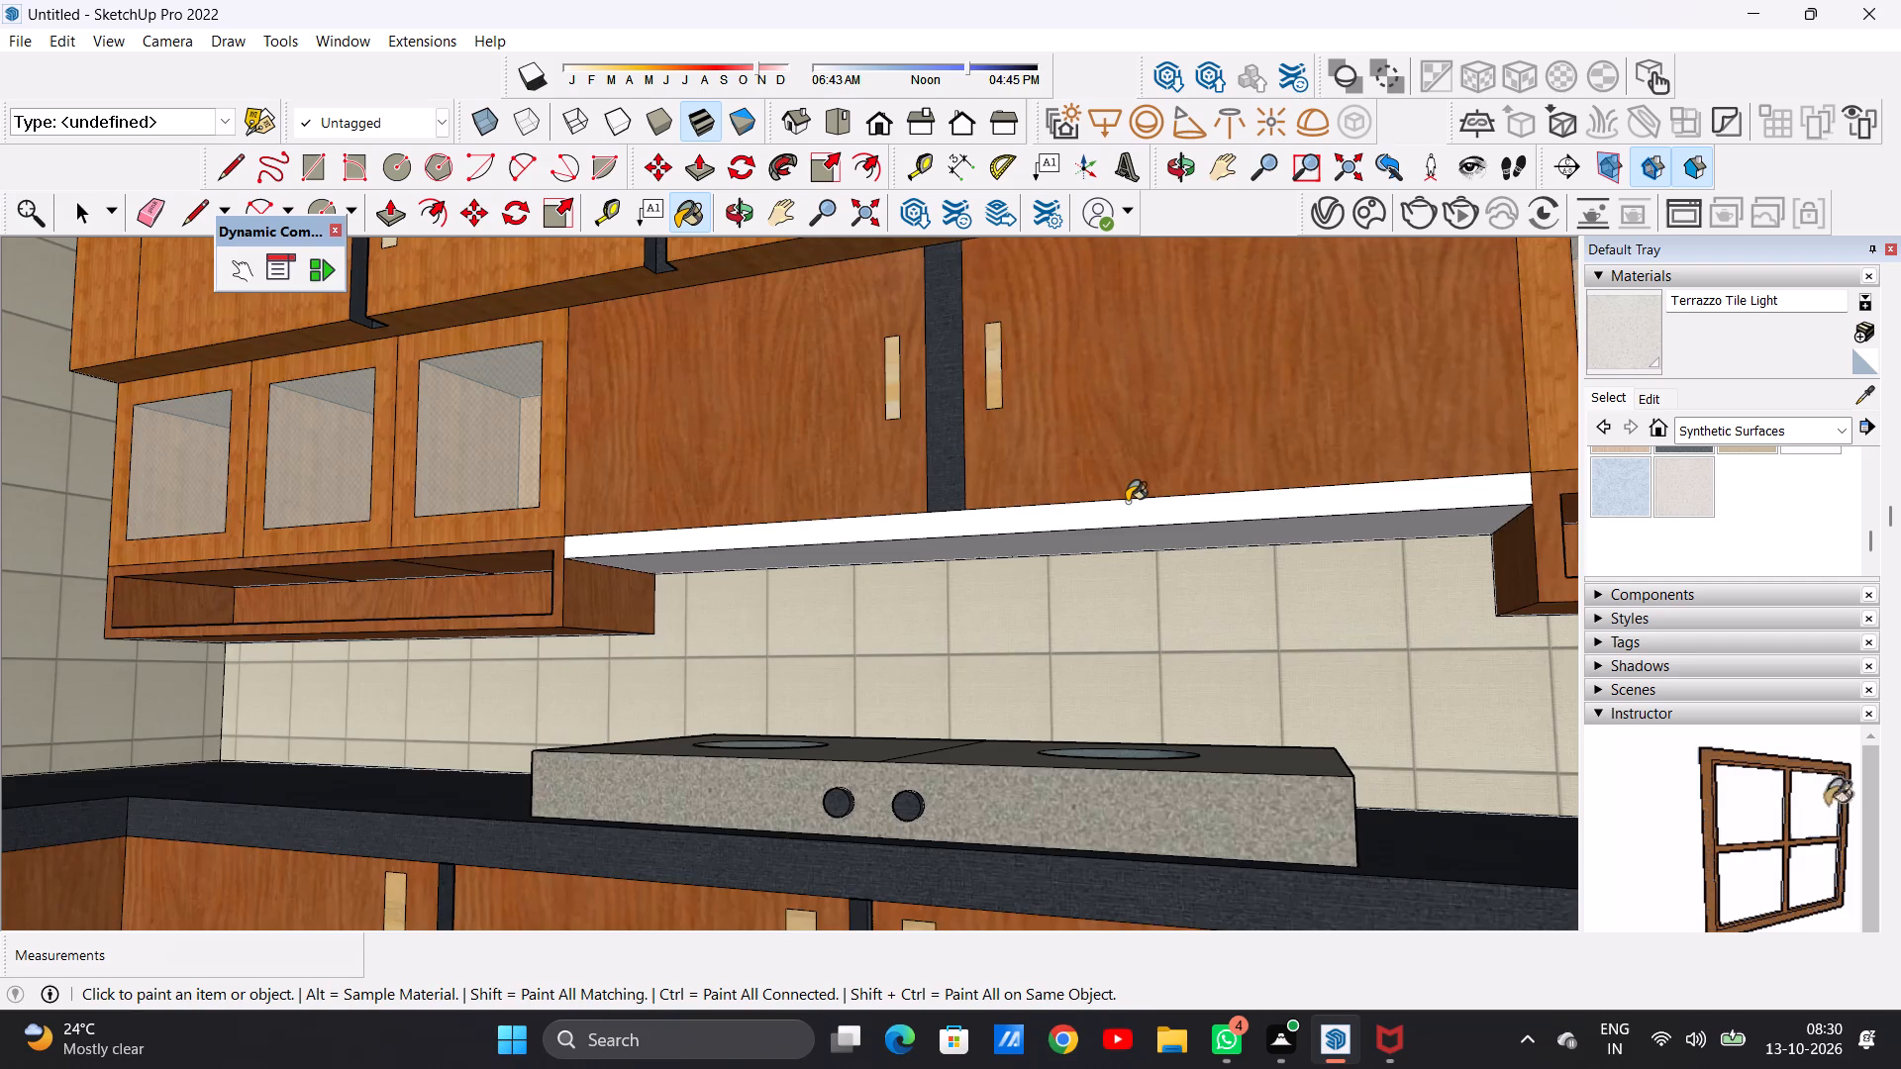
pyautogui.scroll(7, 1082, 583)
pyautogui.press('space')
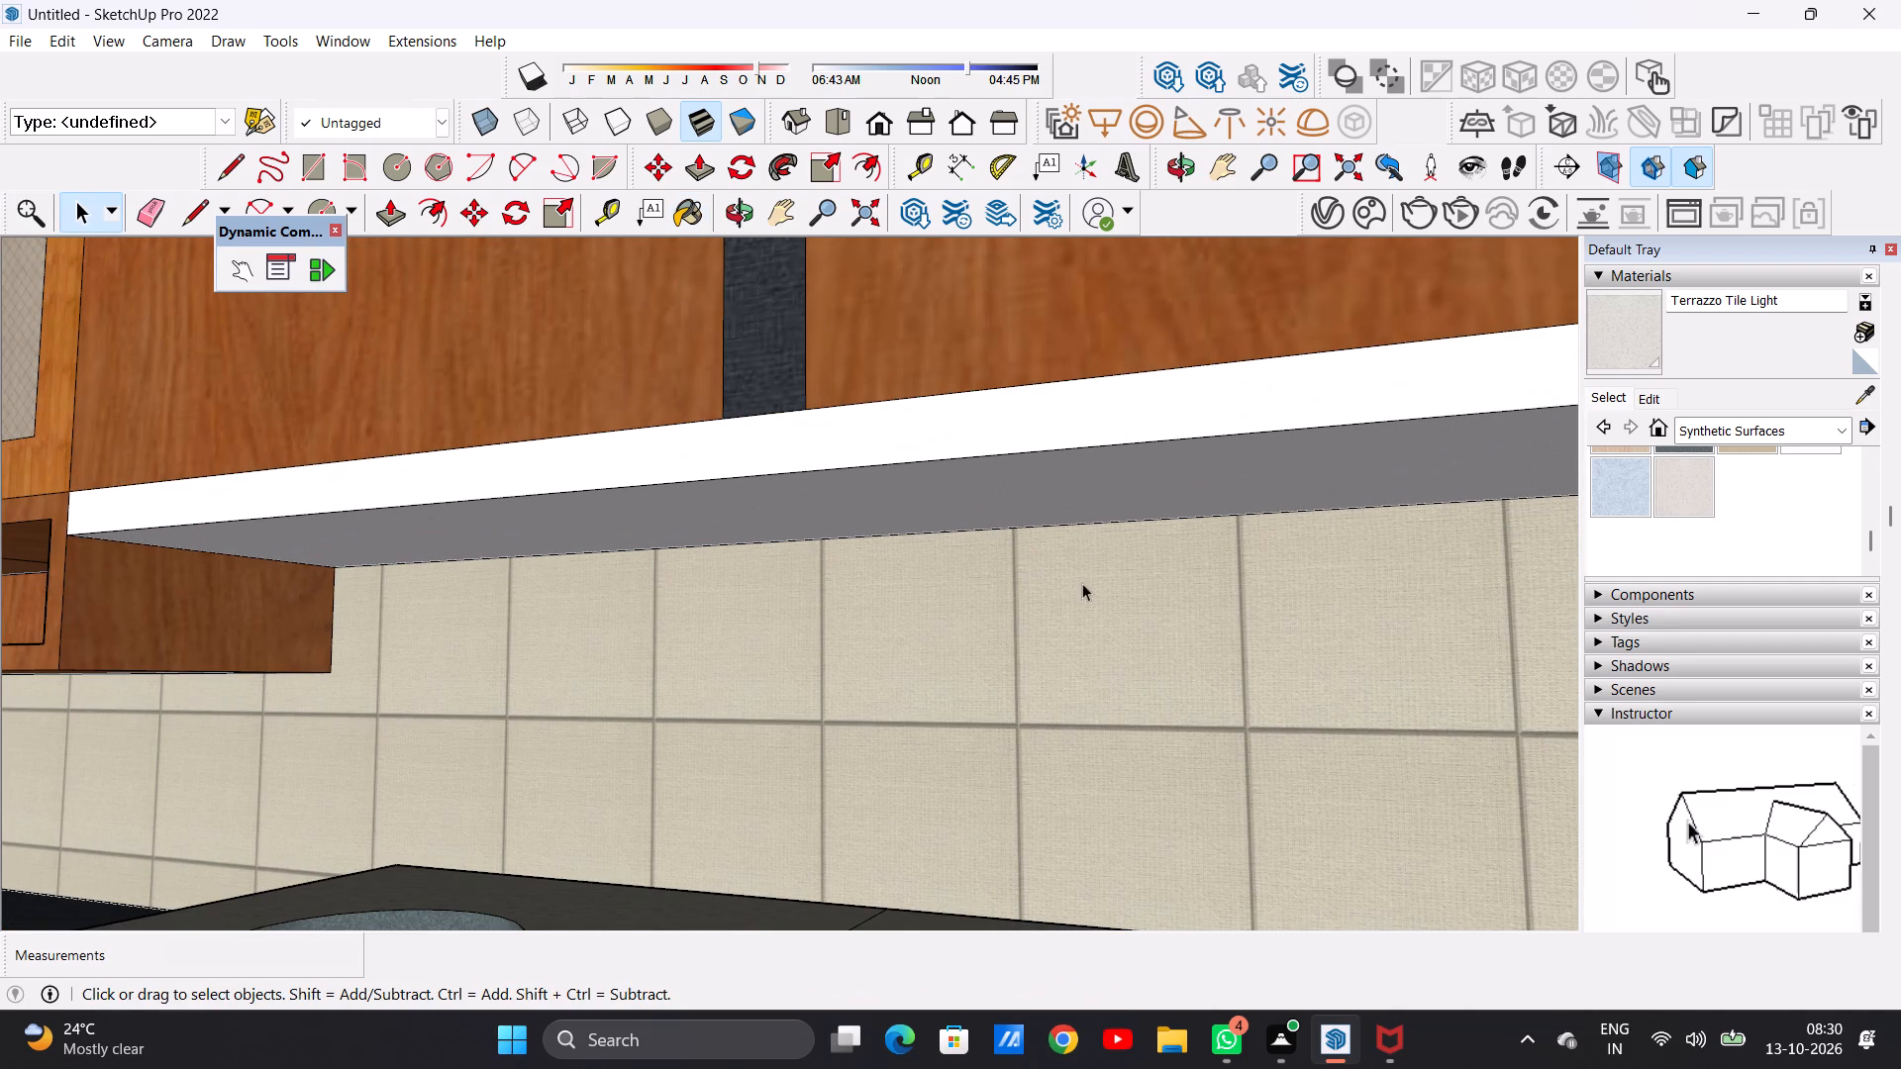
pyautogui.scroll(1, 1651, 515)
pyautogui.scroll(-1, 1669, 519)
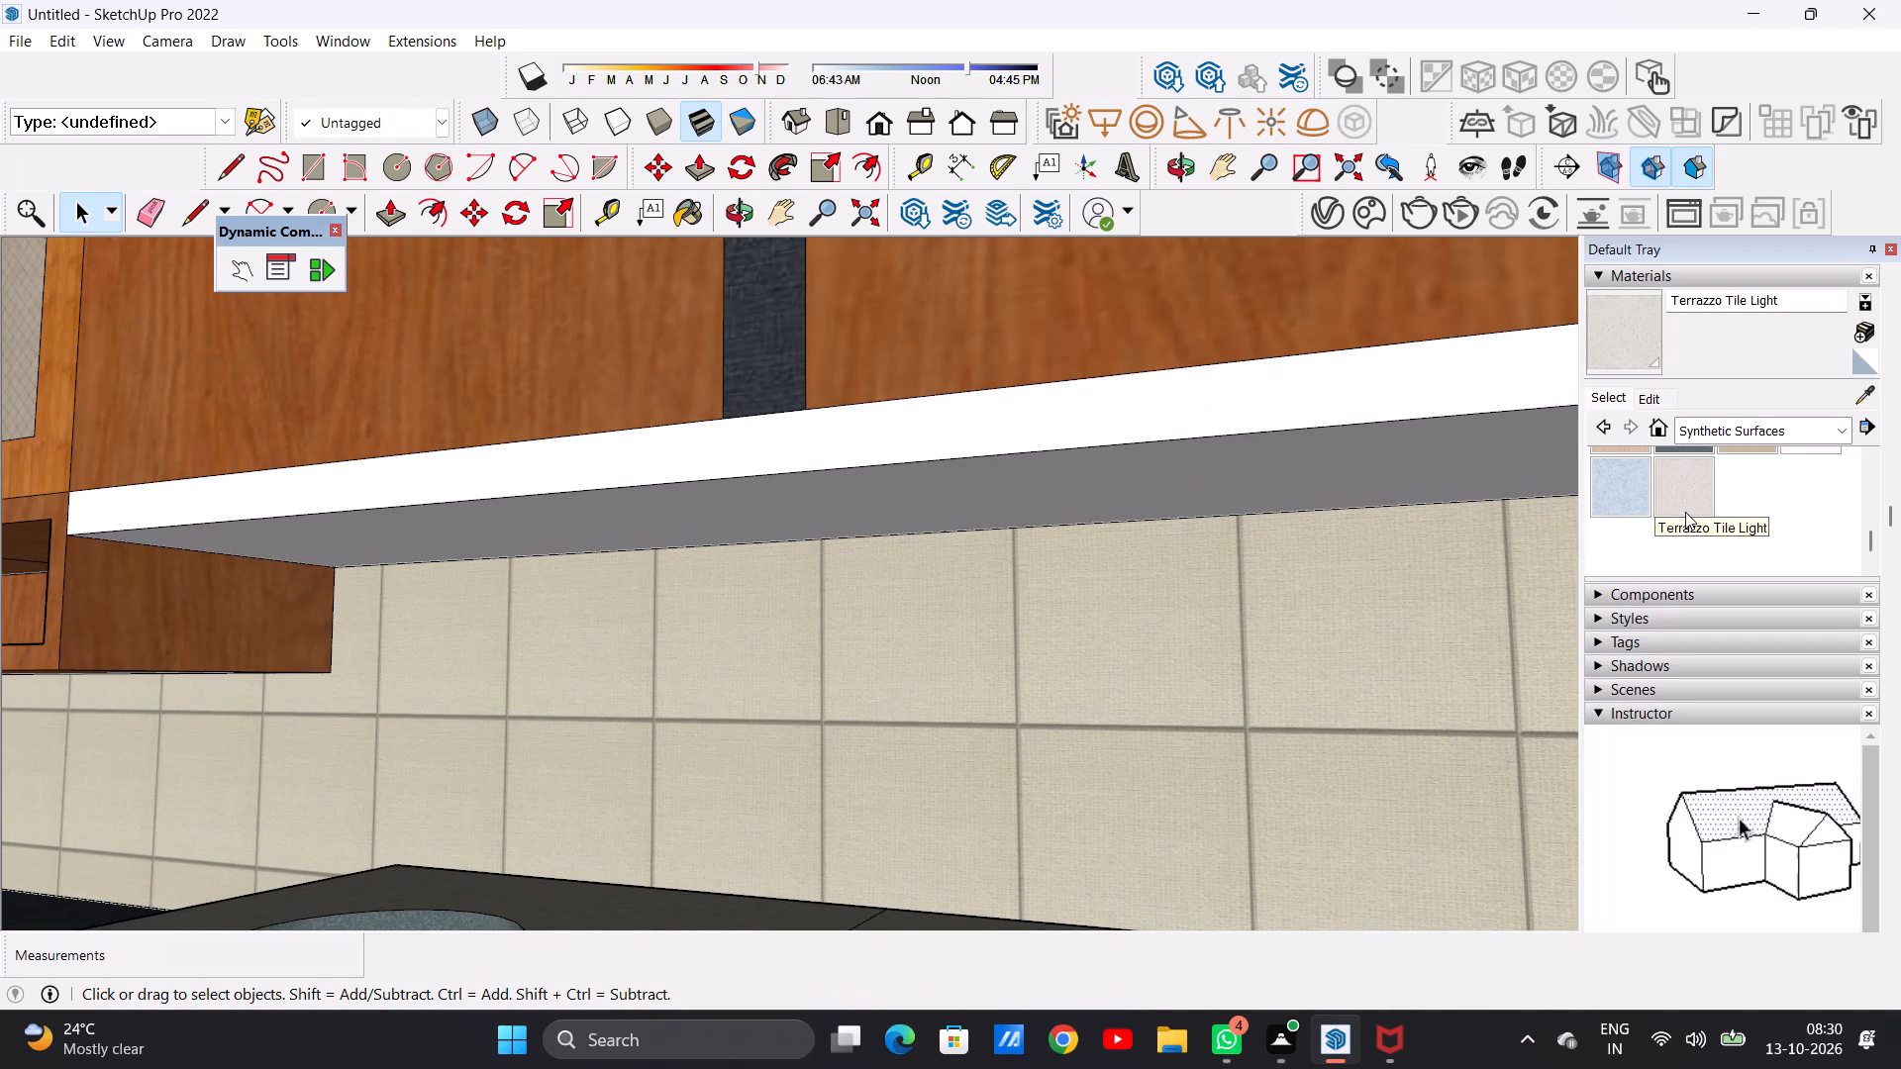
pyautogui.scroll(1, 1681, 501)
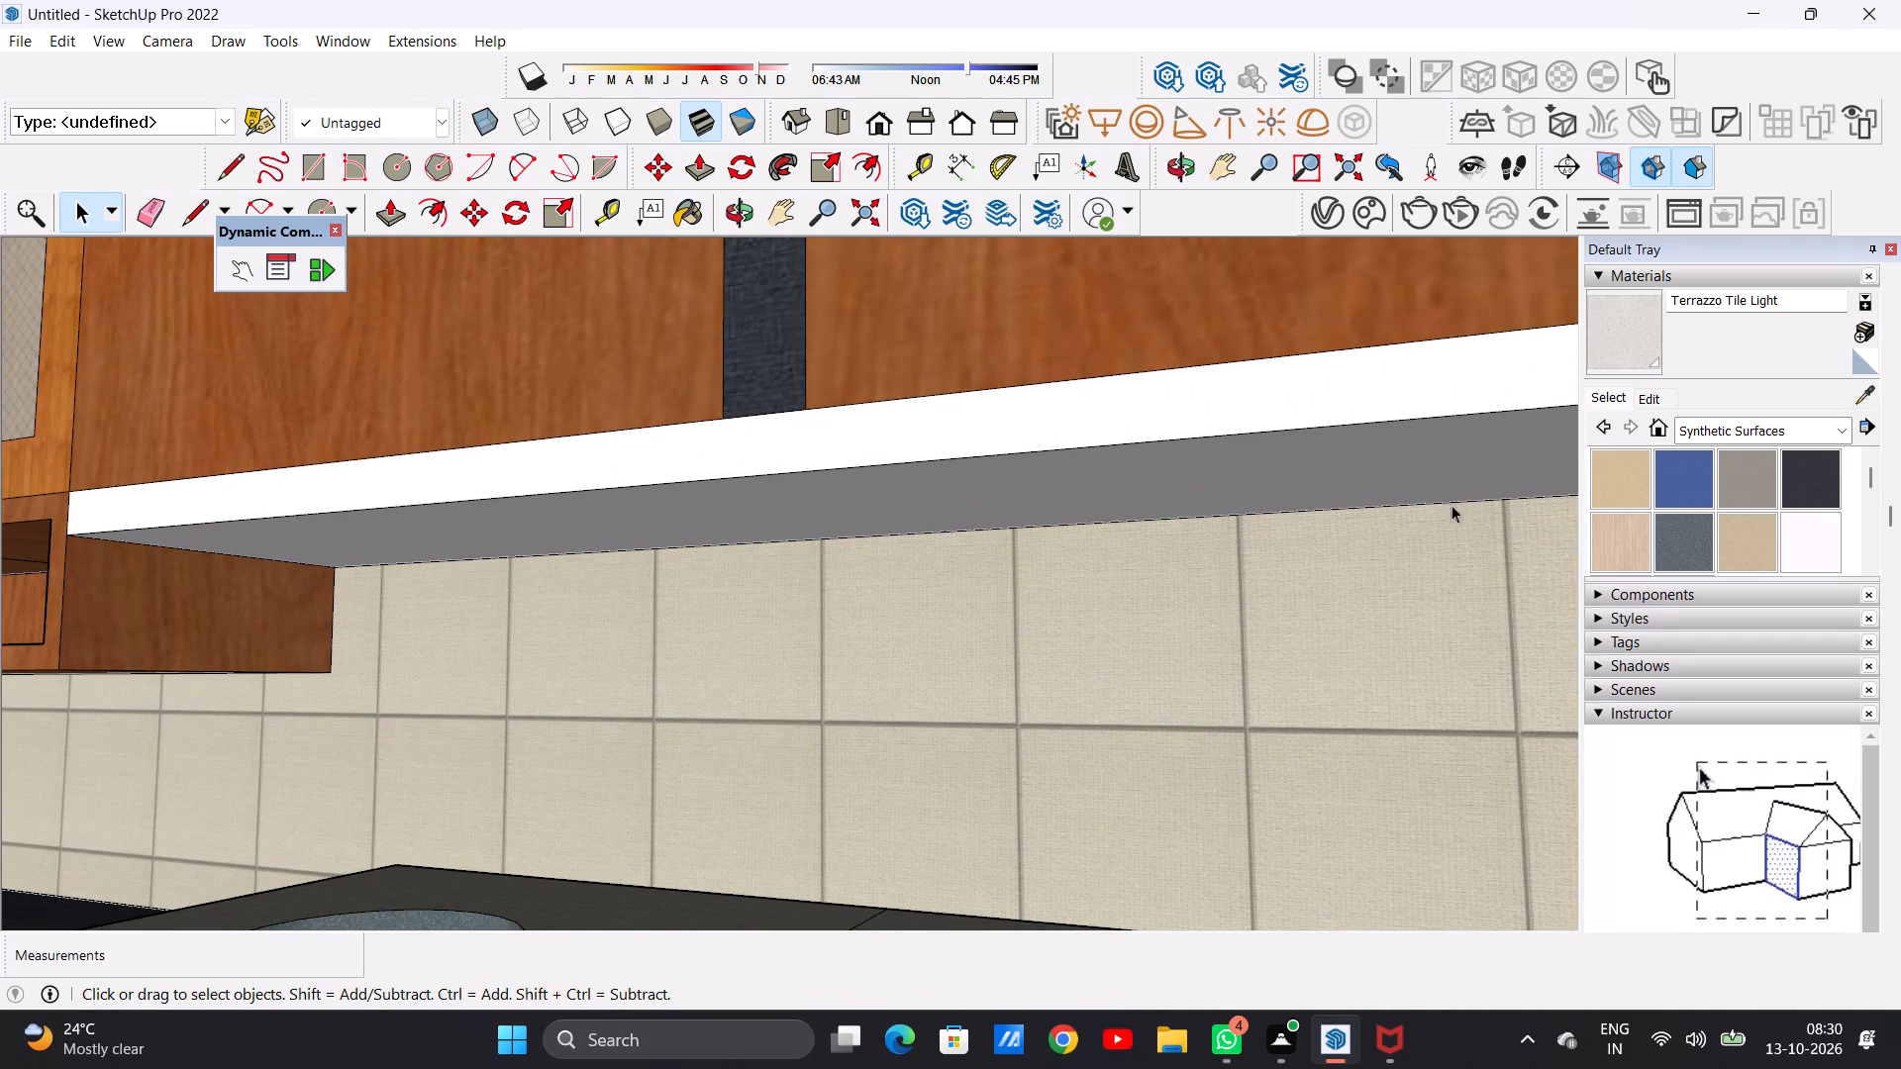
pyautogui.scroll(-20, 959, 492)
pyautogui.scroll(-1, 959, 492)
# Examine the whole kitchen from above and from the front at several distances.
pyautogui.moveTo(989, 499); pyautogui.dragTo(997, 608, button='middle')
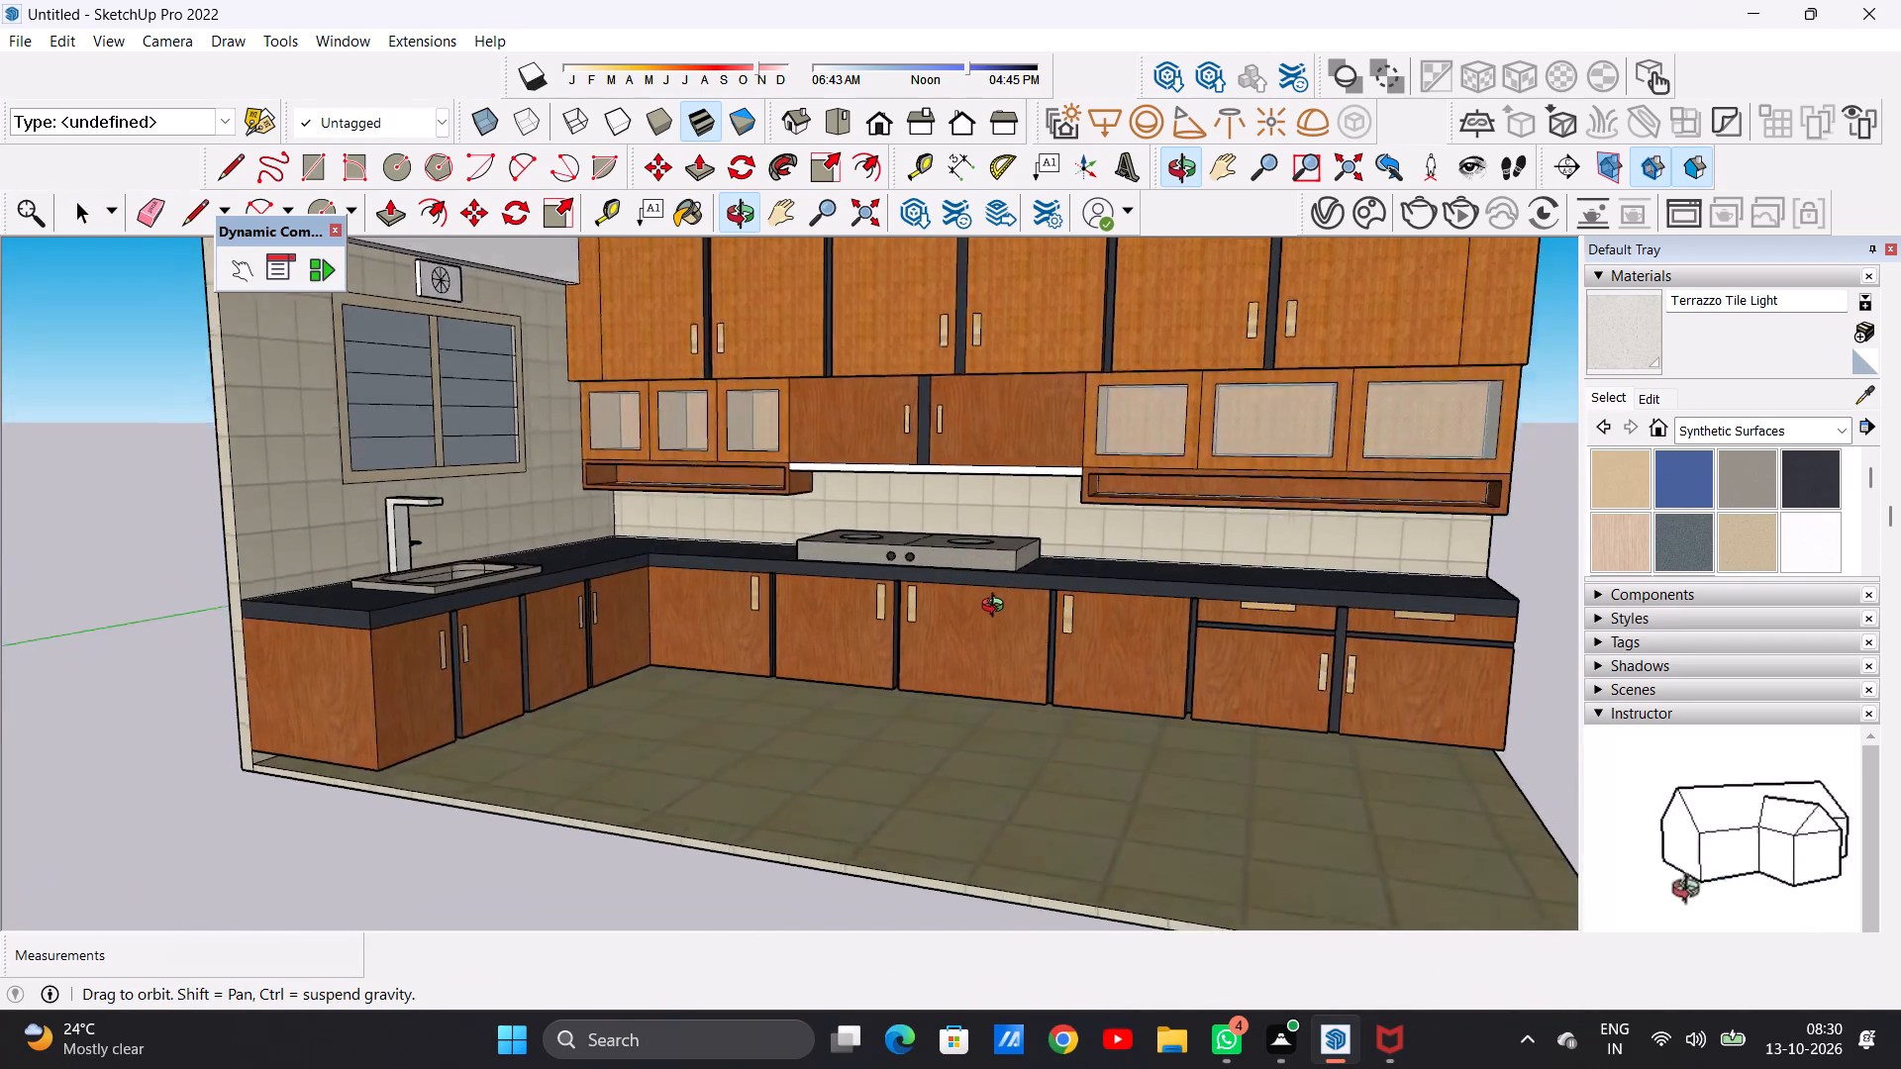
pyautogui.moveTo(997, 608); pyautogui.dragTo(984, 705, button='middle')
pyautogui.scroll(-9, 890, 424)
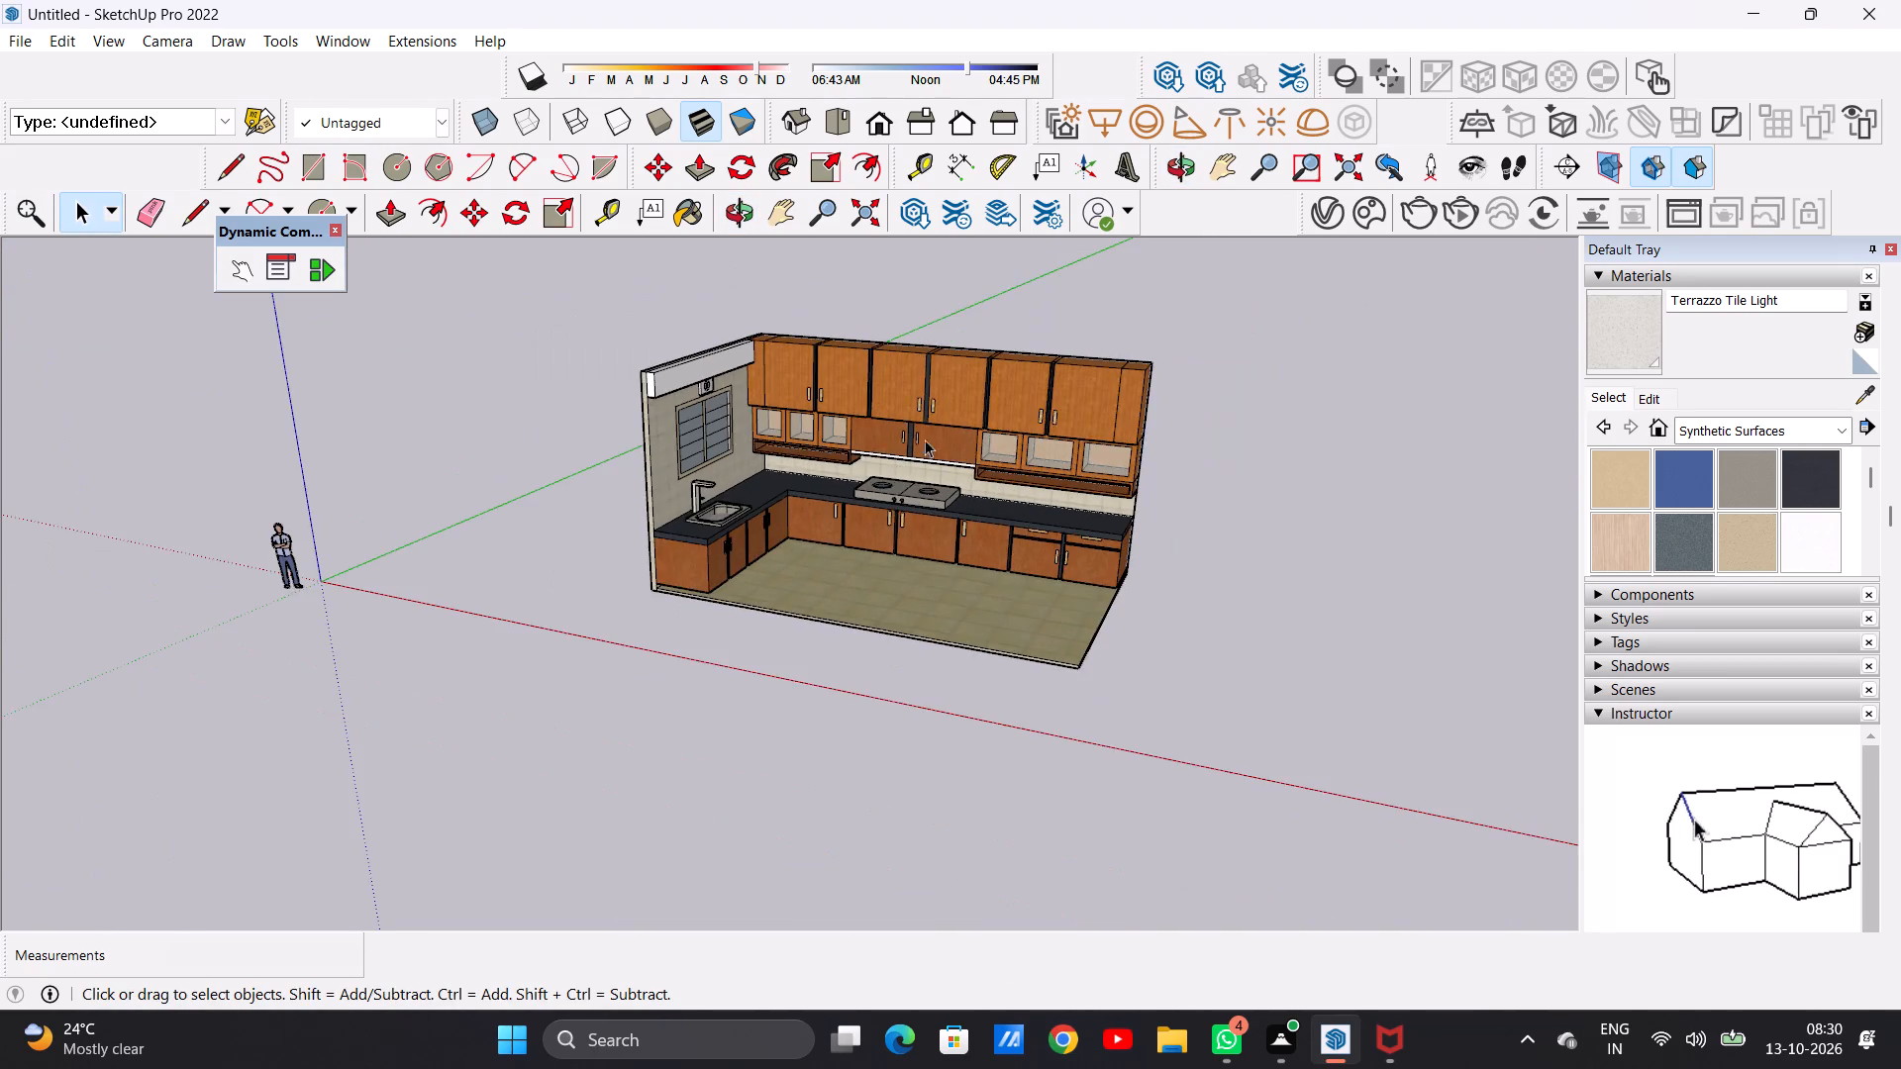
pyautogui.scroll(8, 921, 382)
pyautogui.moveTo(763, 330); pyautogui.dragTo(783, 576, button='middle')
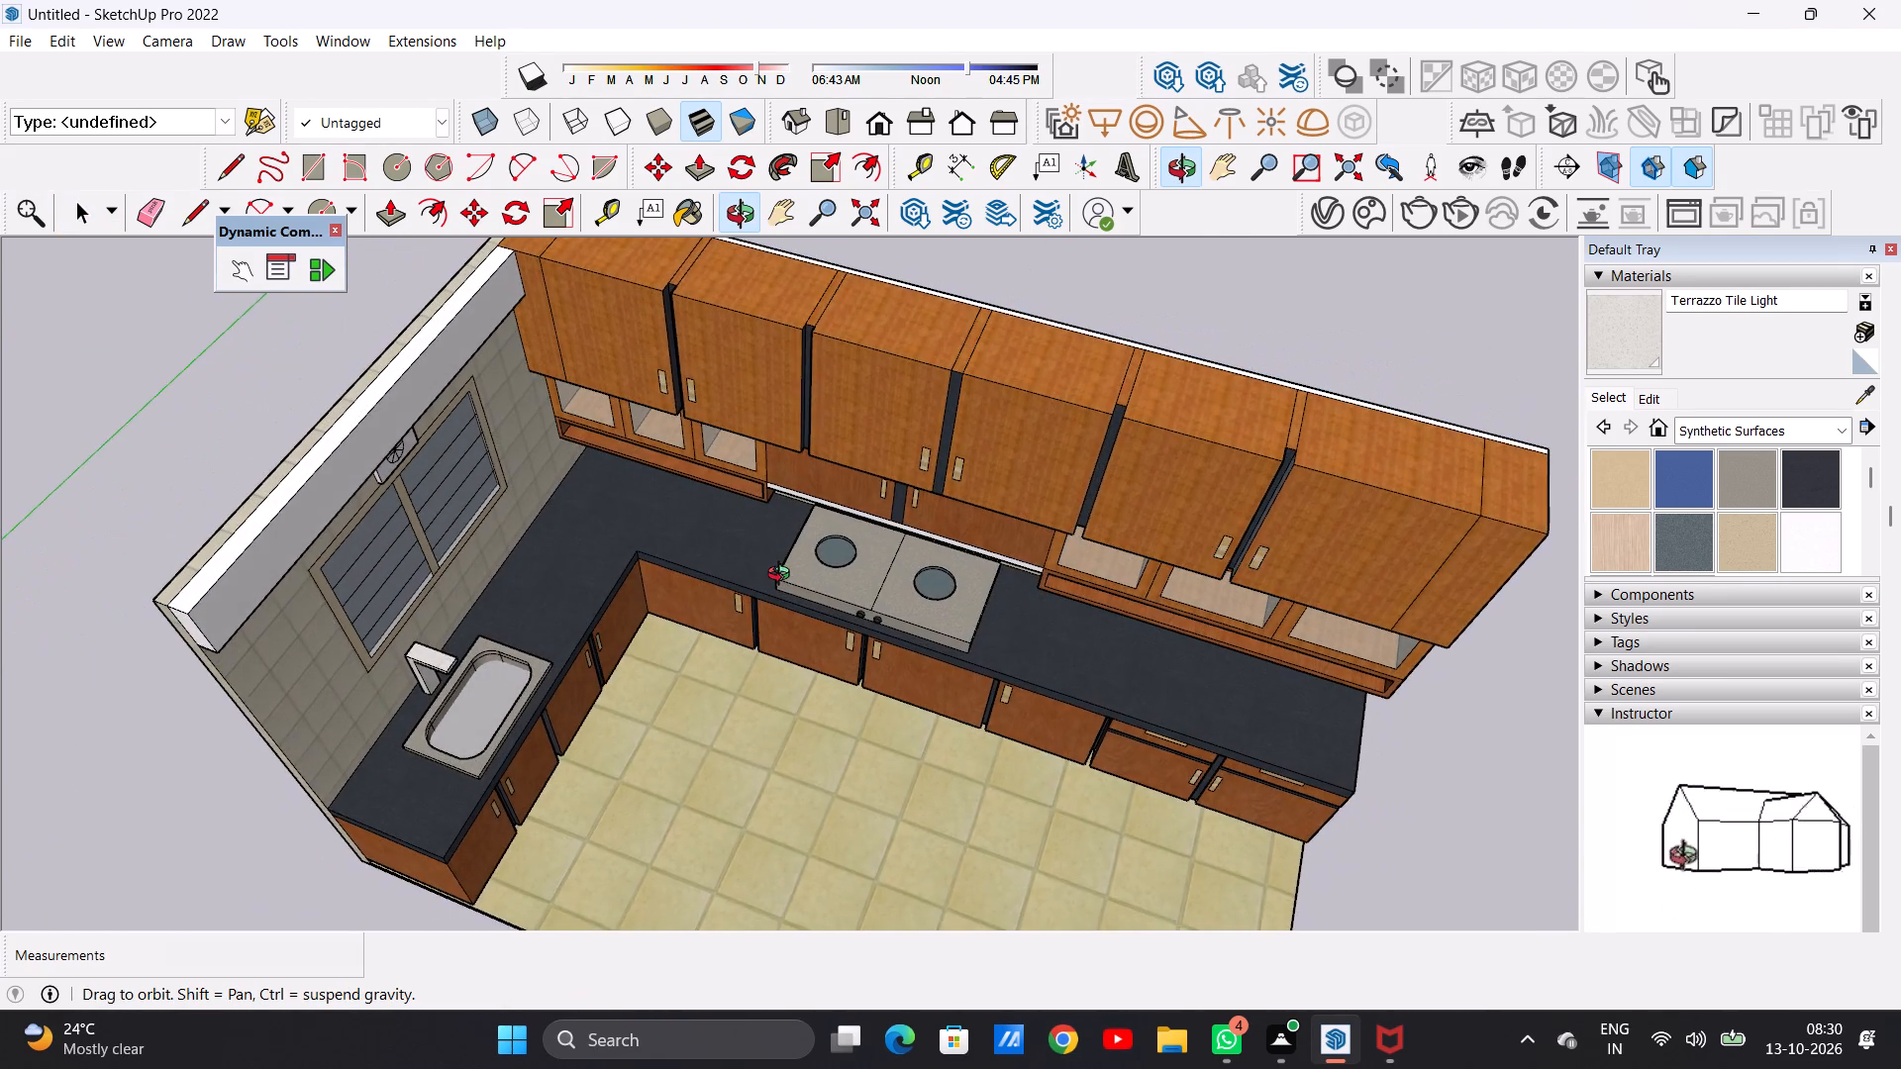
pyautogui.moveTo(783, 576); pyautogui.dragTo(785, 576, button='middle')
pyautogui.scroll(1, 801, 567)
pyautogui.scroll(-4, 815, 567)
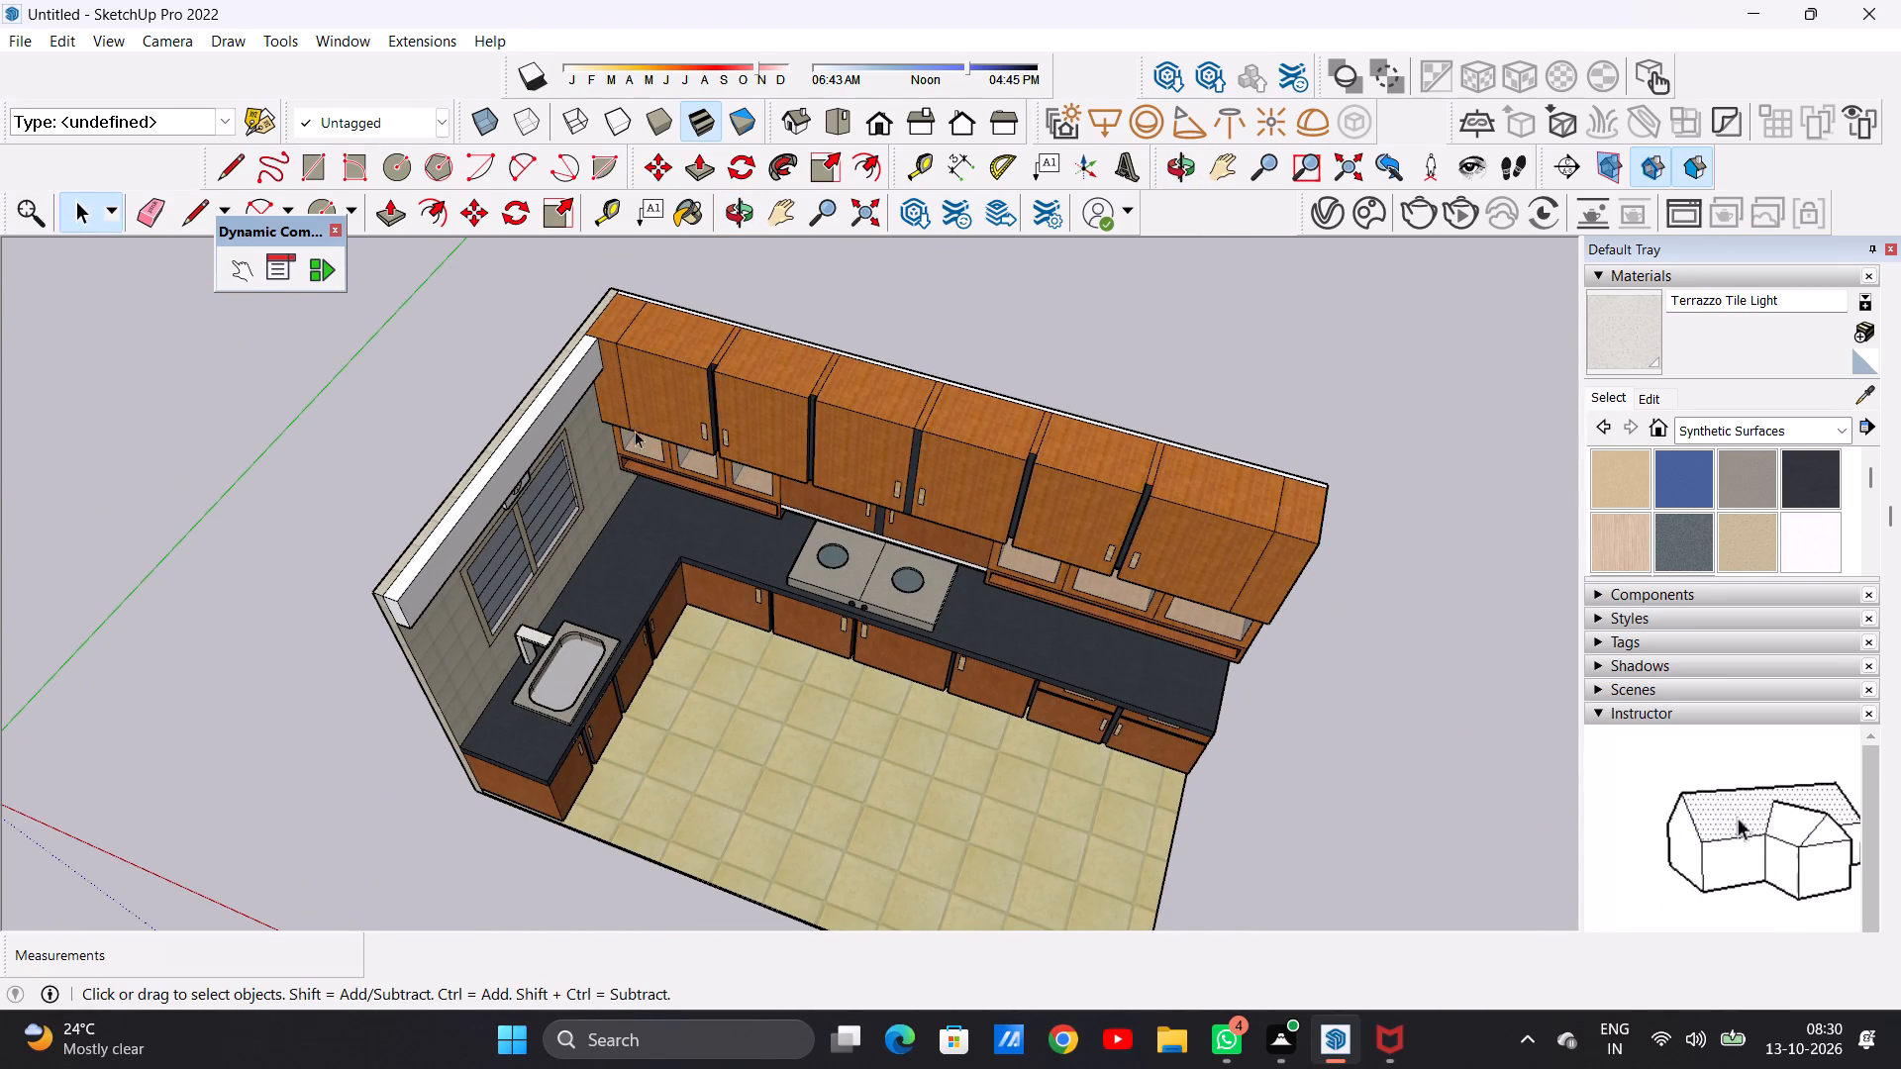
pyautogui.scroll(4, 806, 419)
pyautogui.scroll(-1, 806, 419)
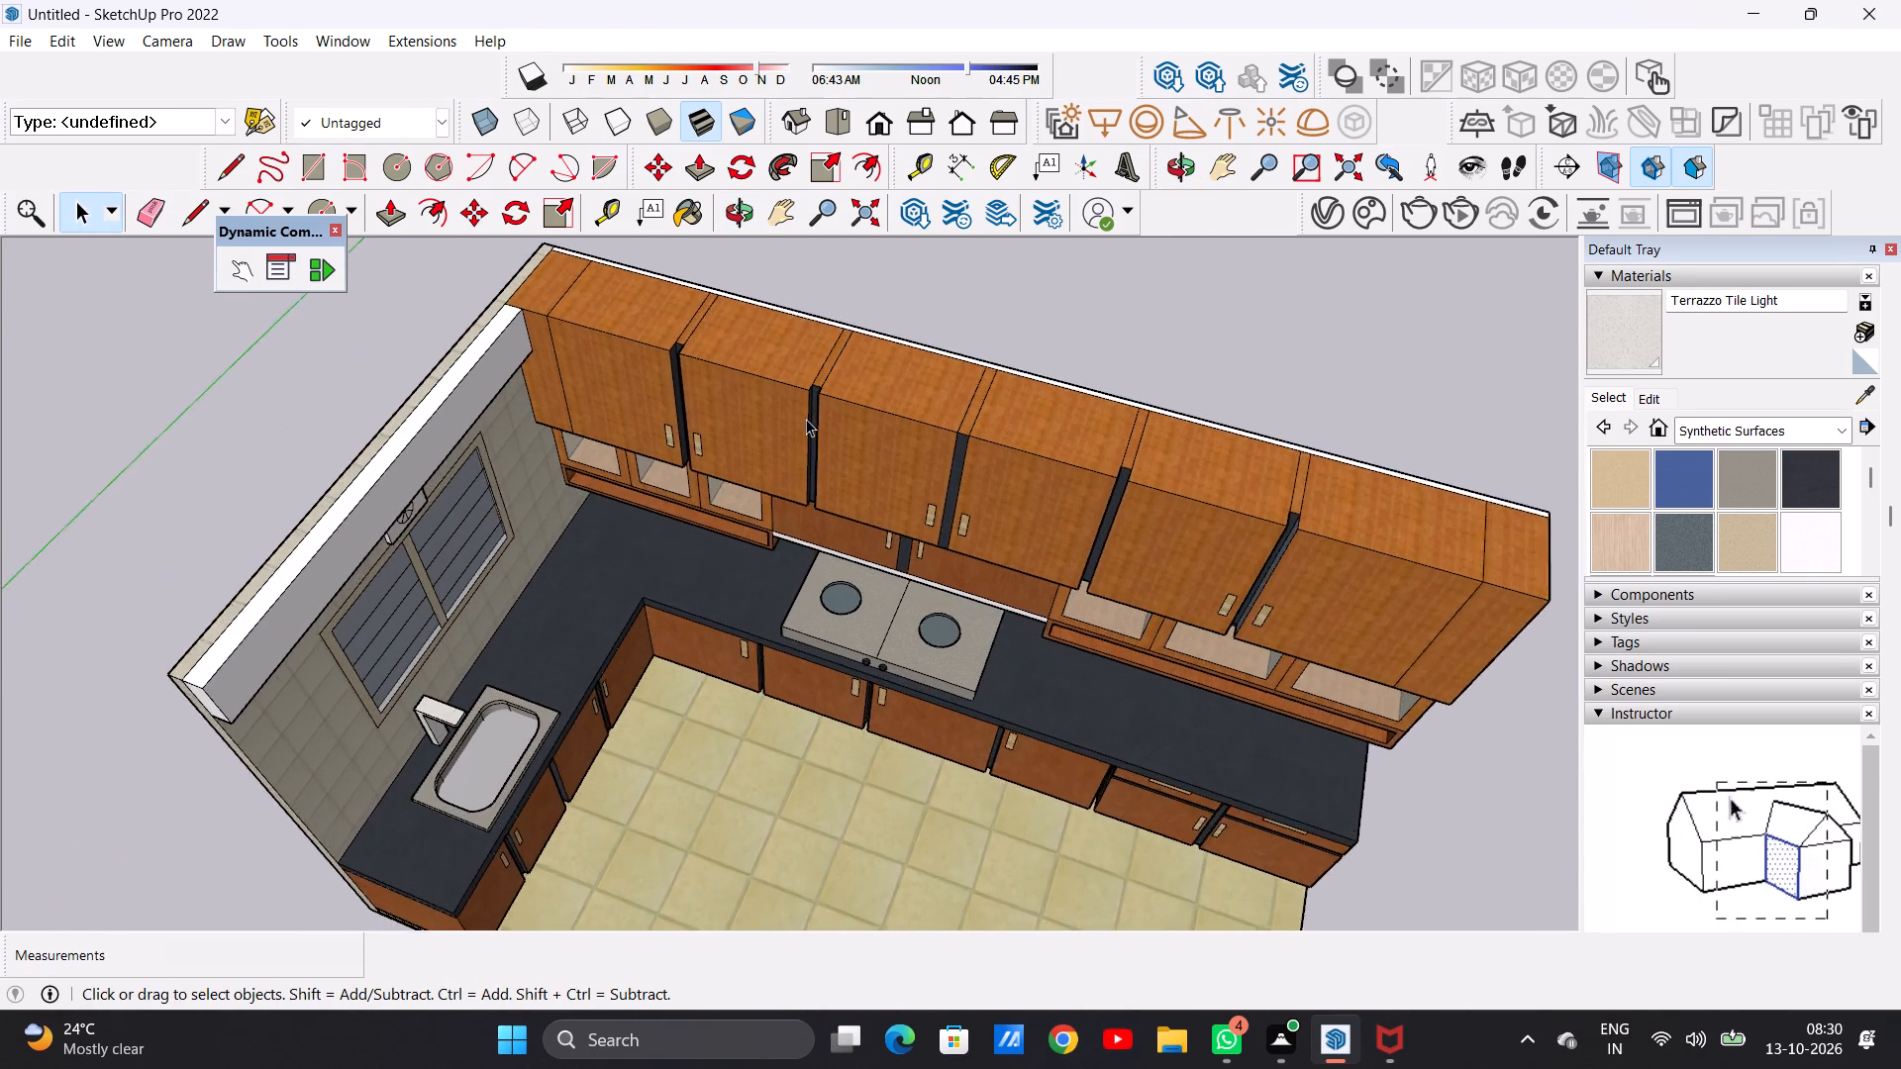
pyautogui.scroll(2, 806, 419)
pyautogui.moveTo(798, 421); pyautogui.dragTo(797, 313, button='middle')
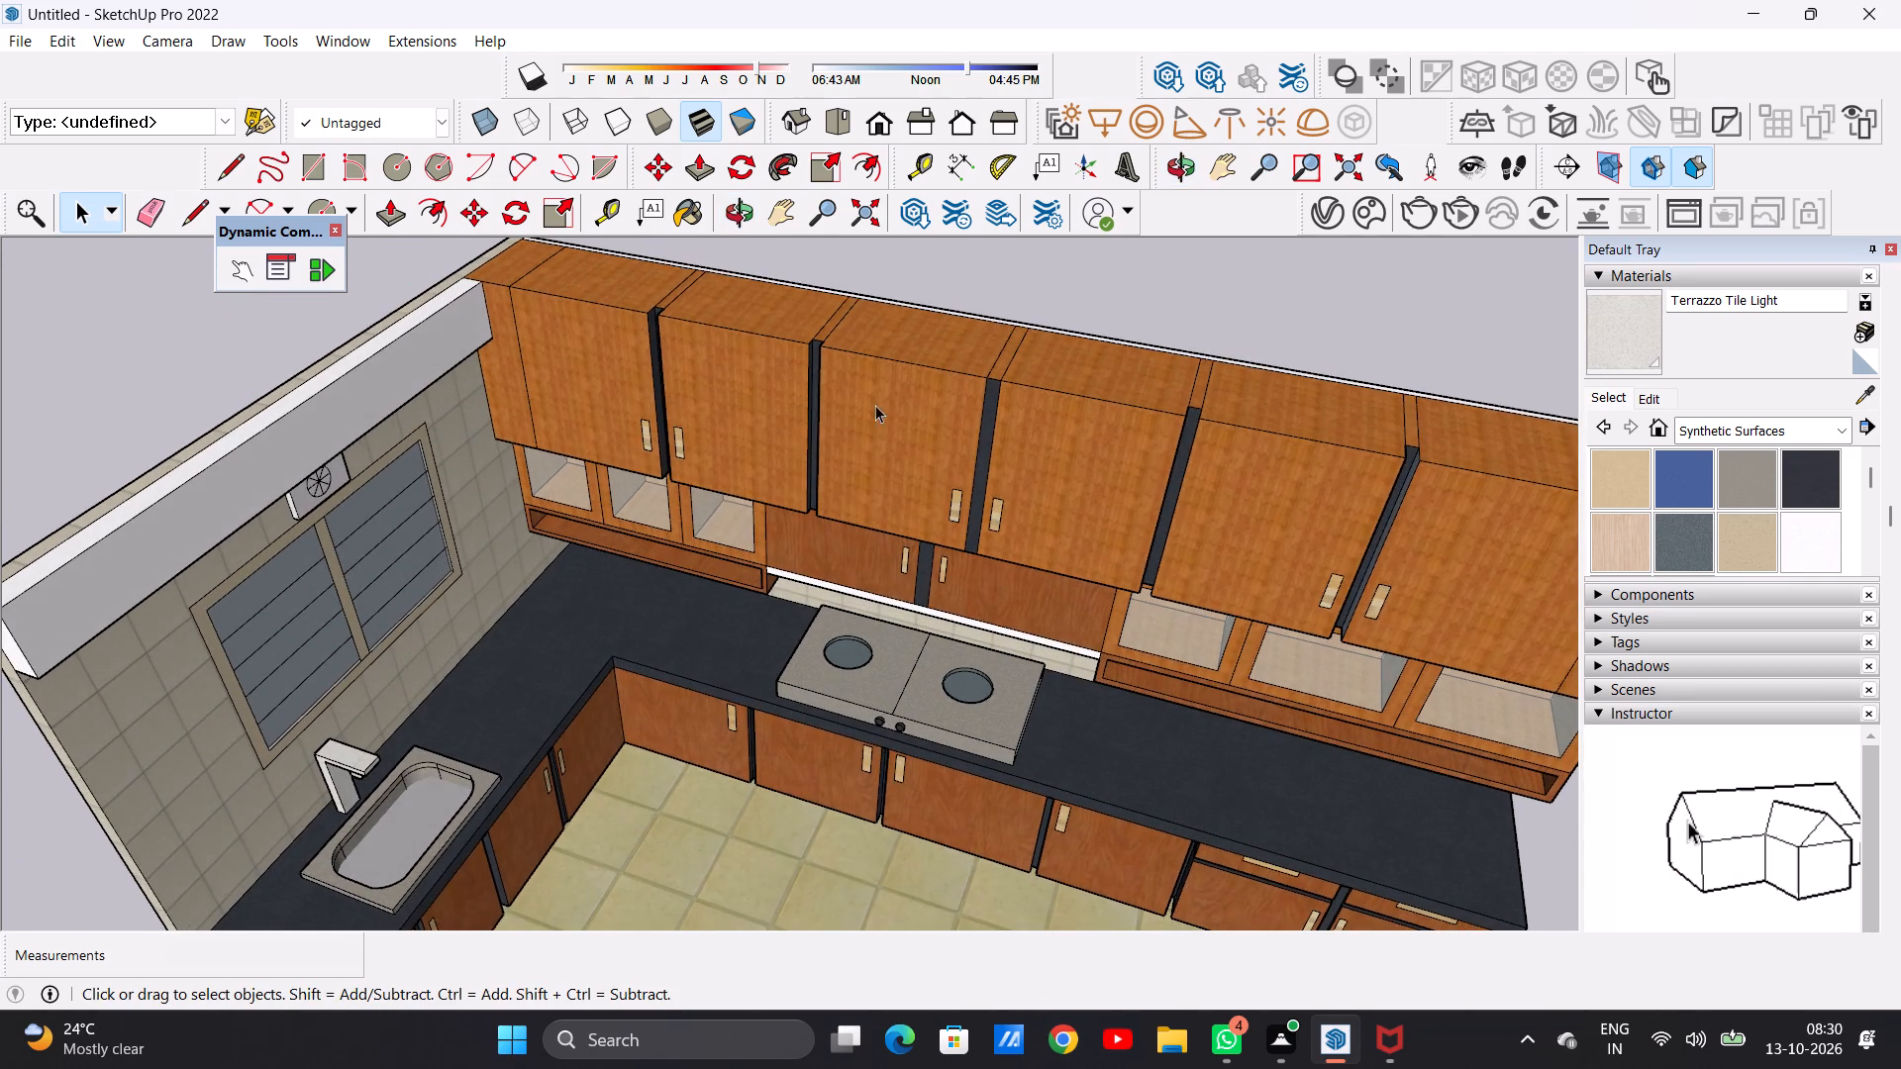
pyautogui.scroll(-11, 881, 437)
pyautogui.moveTo(861, 628); pyautogui.dragTo(841, 484, button='middle')
pyautogui.scroll(7, 843, 482)
pyautogui.moveTo(872, 550); pyautogui.dragTo(882, 487, button='middle')
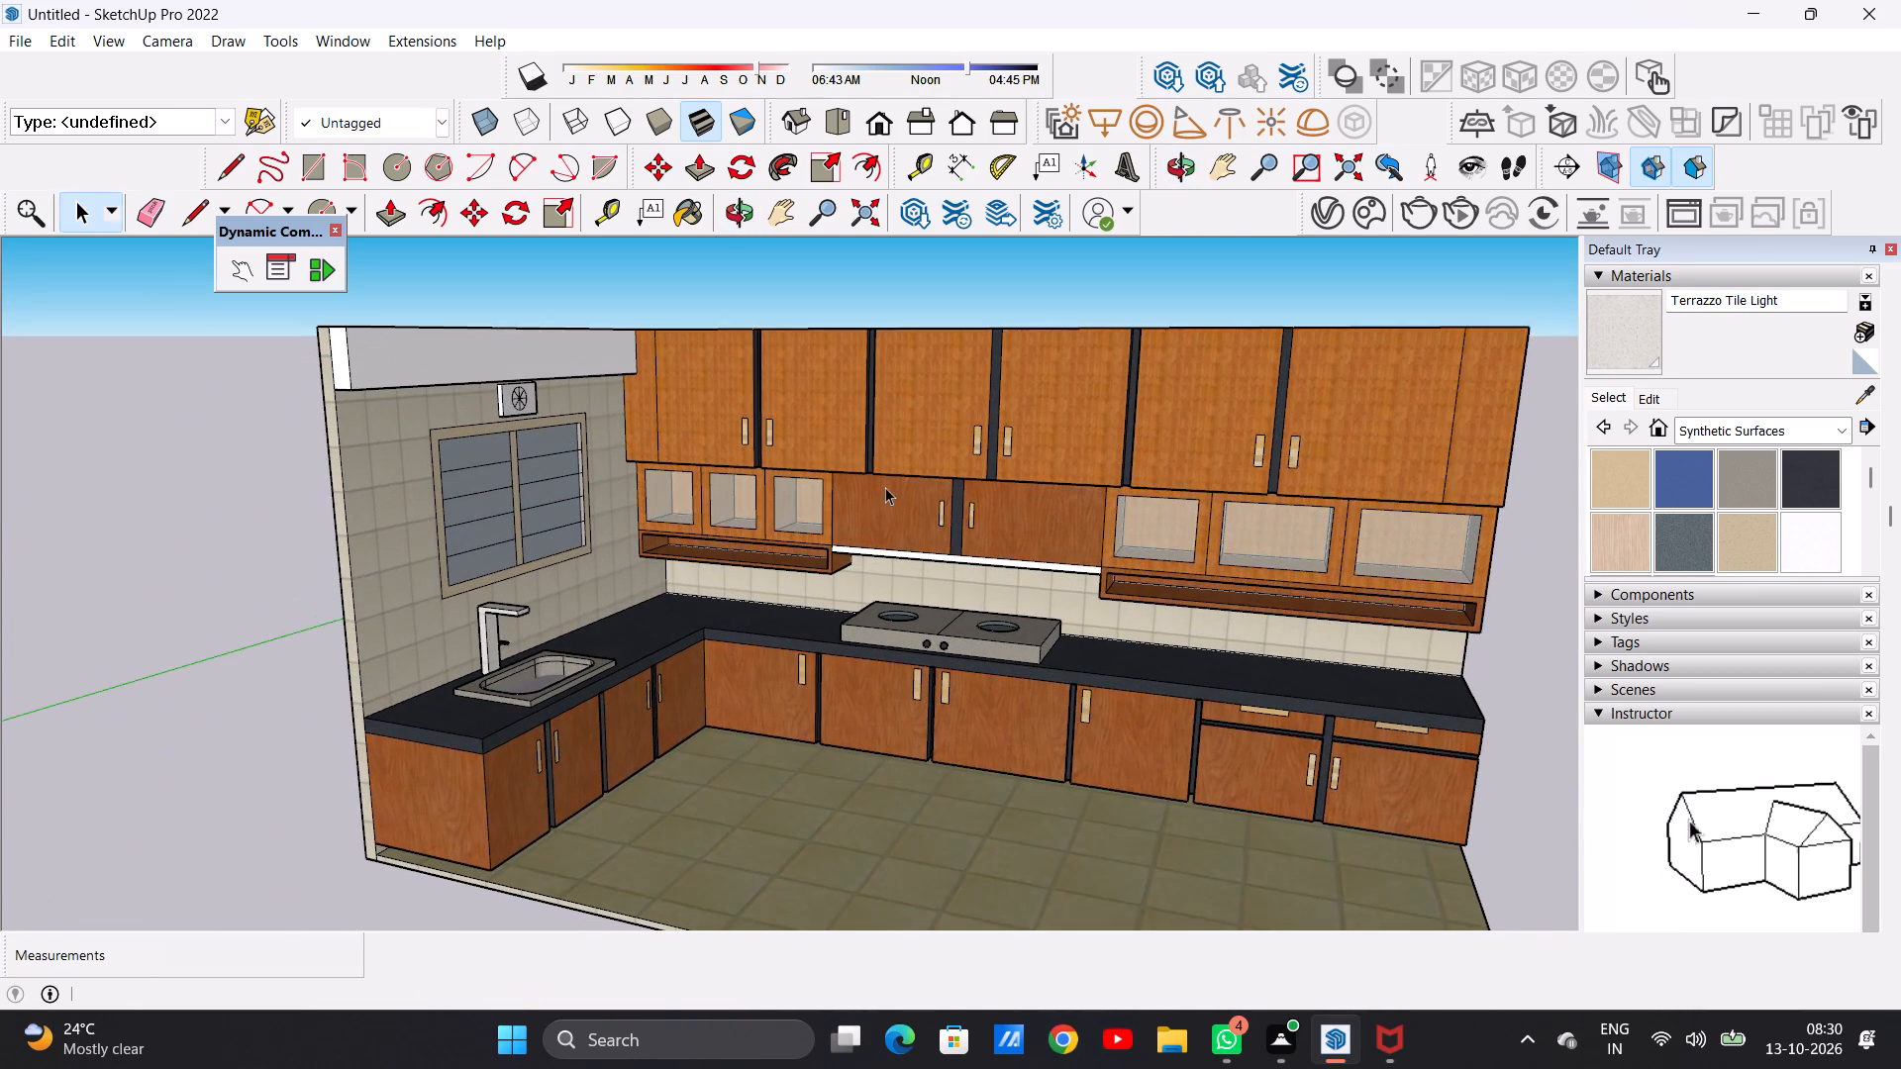
pyautogui.scroll(1, 916, 488)
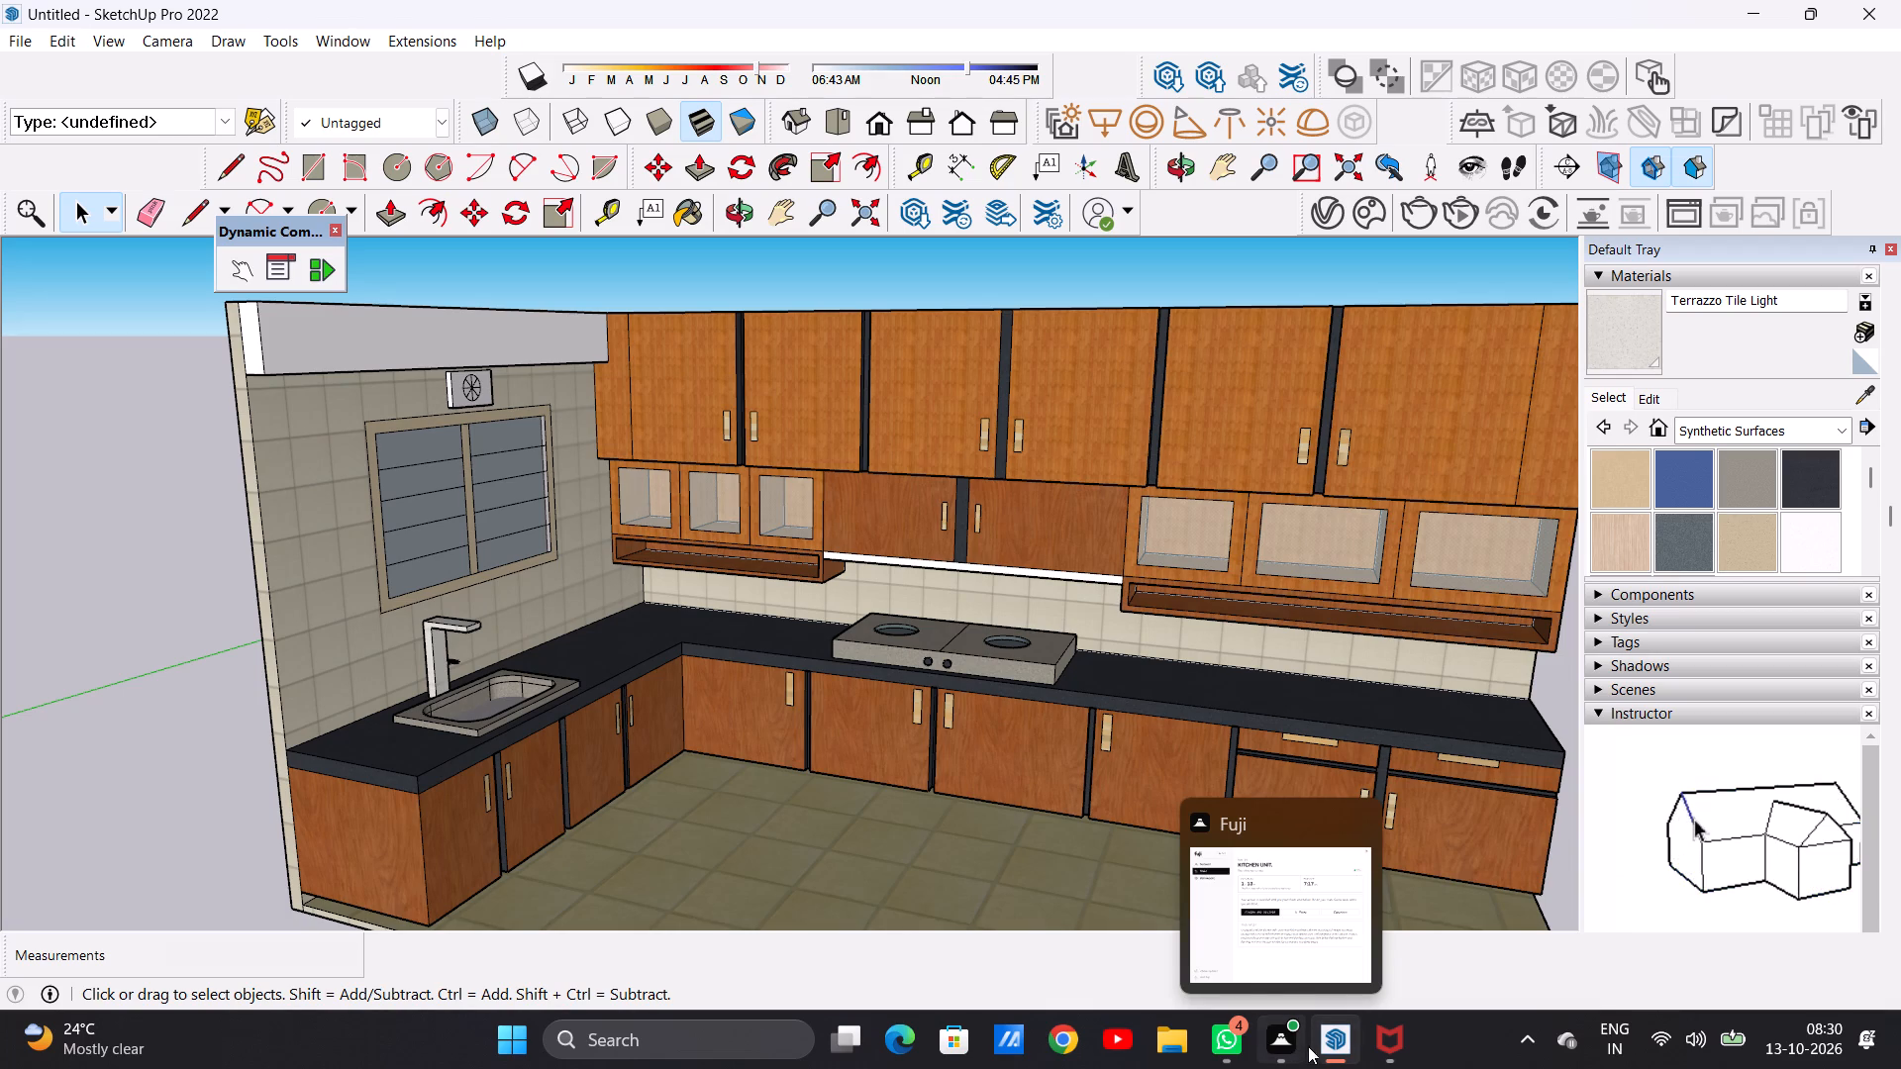
pyautogui.click(1309, 922)
pyautogui.scroll(-4, 1000, 644)
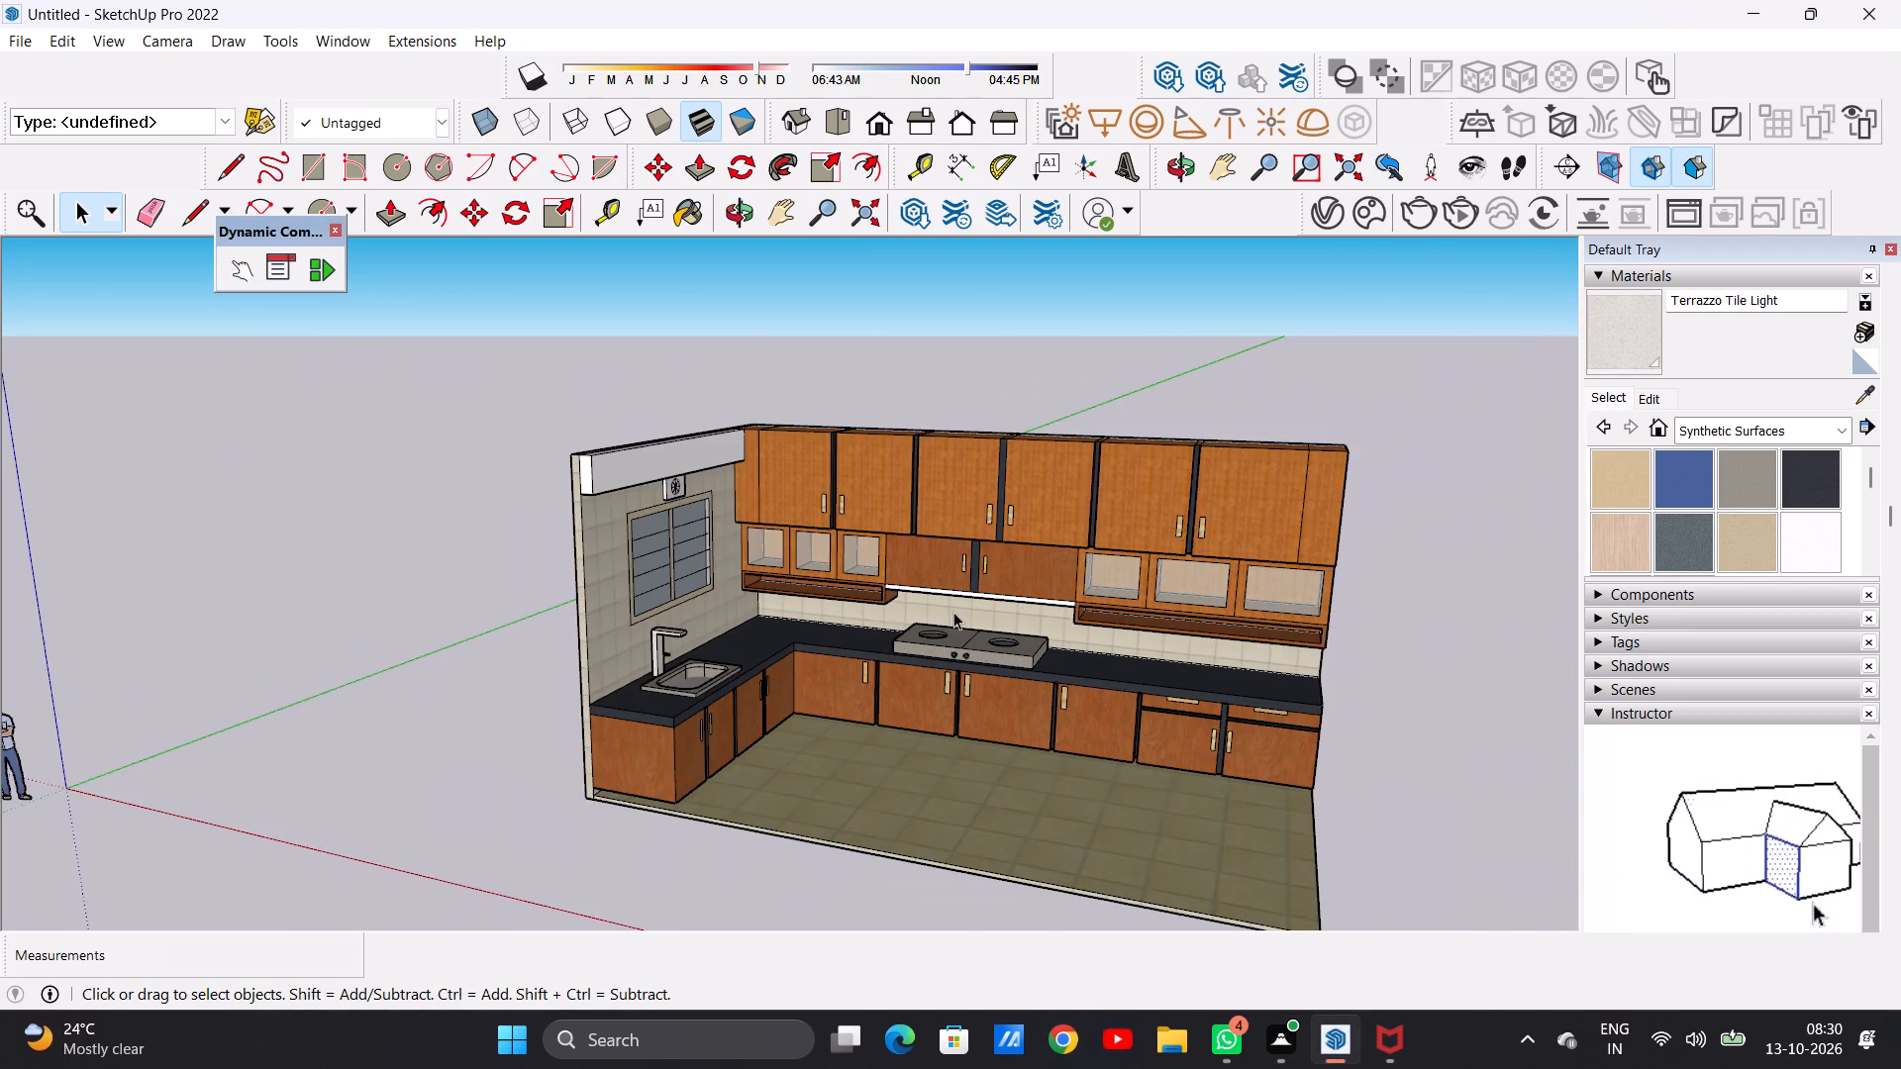
pyautogui.scroll(-4, 953, 612)
pyautogui.scroll(2, 1112, 596)
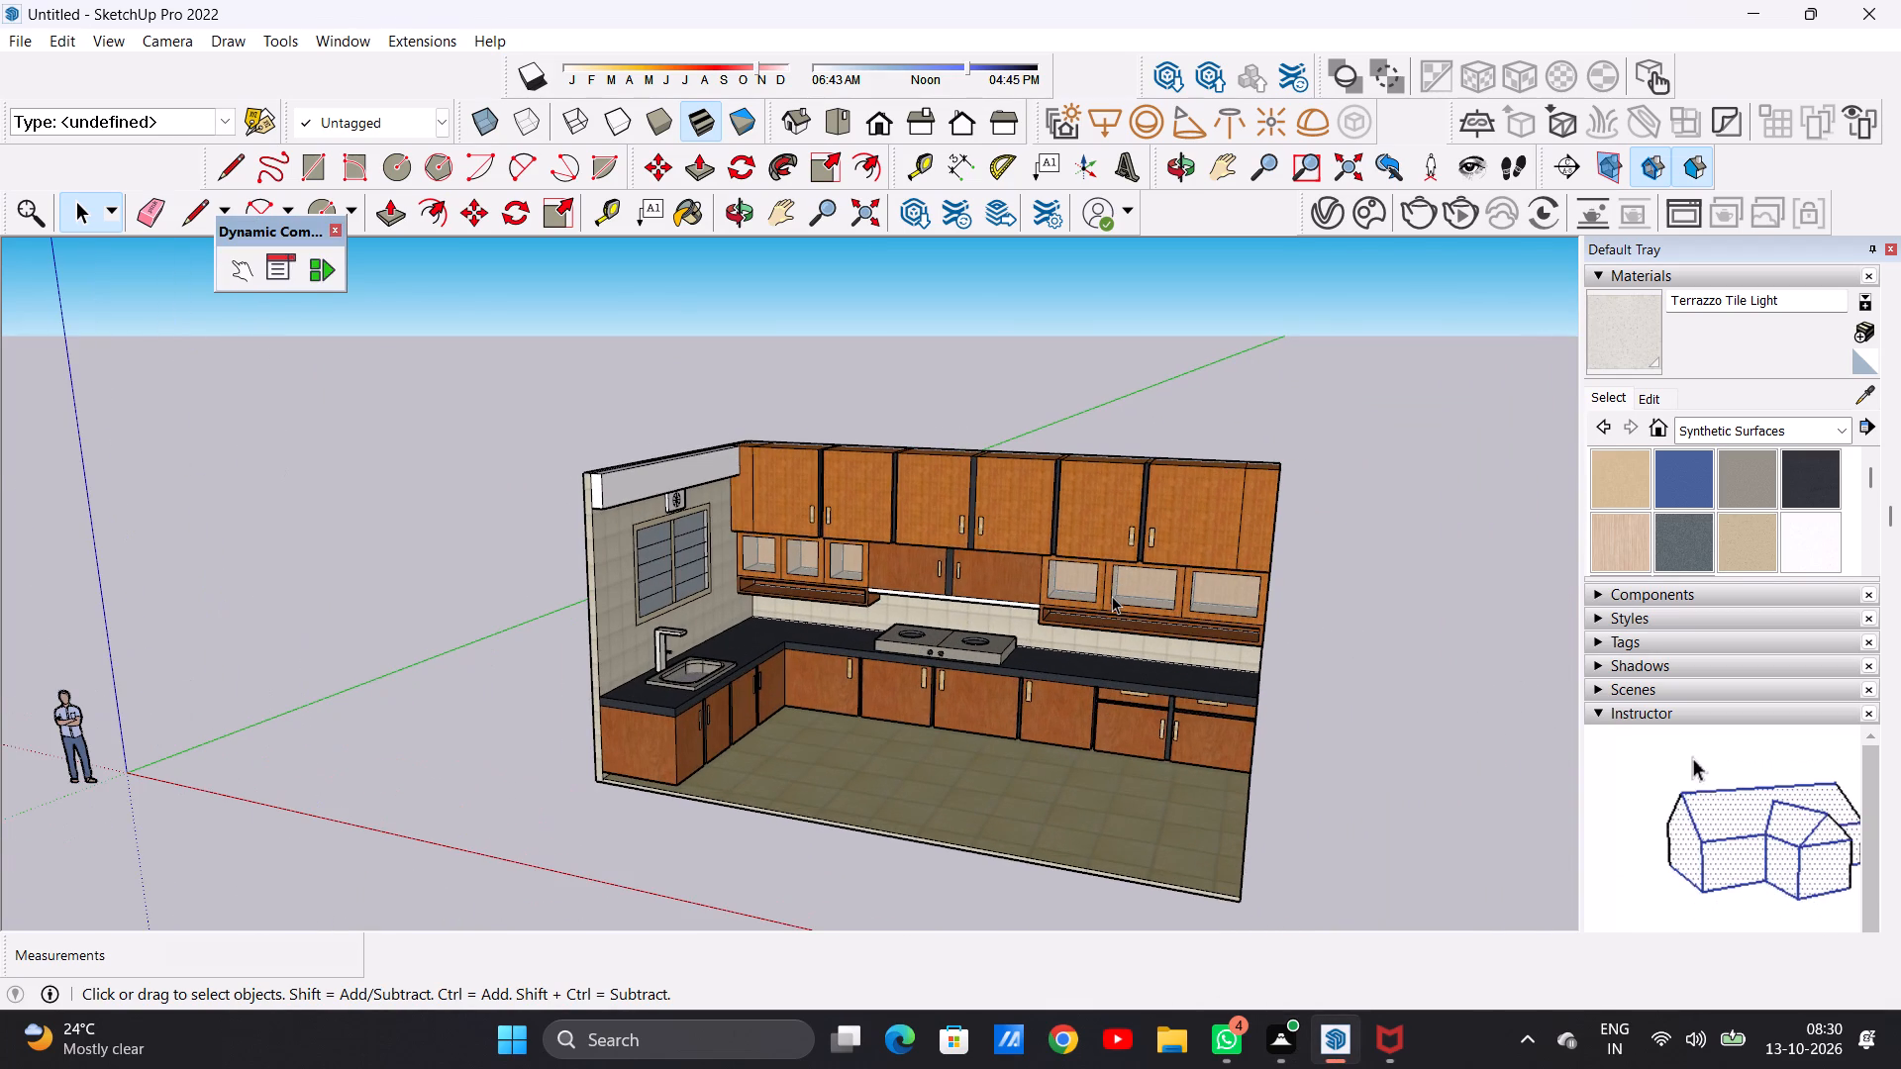
# Save the kitchen model in Documents as a SketchUp file named MERCY.
pyautogui.hotkey('ctrl', 's')
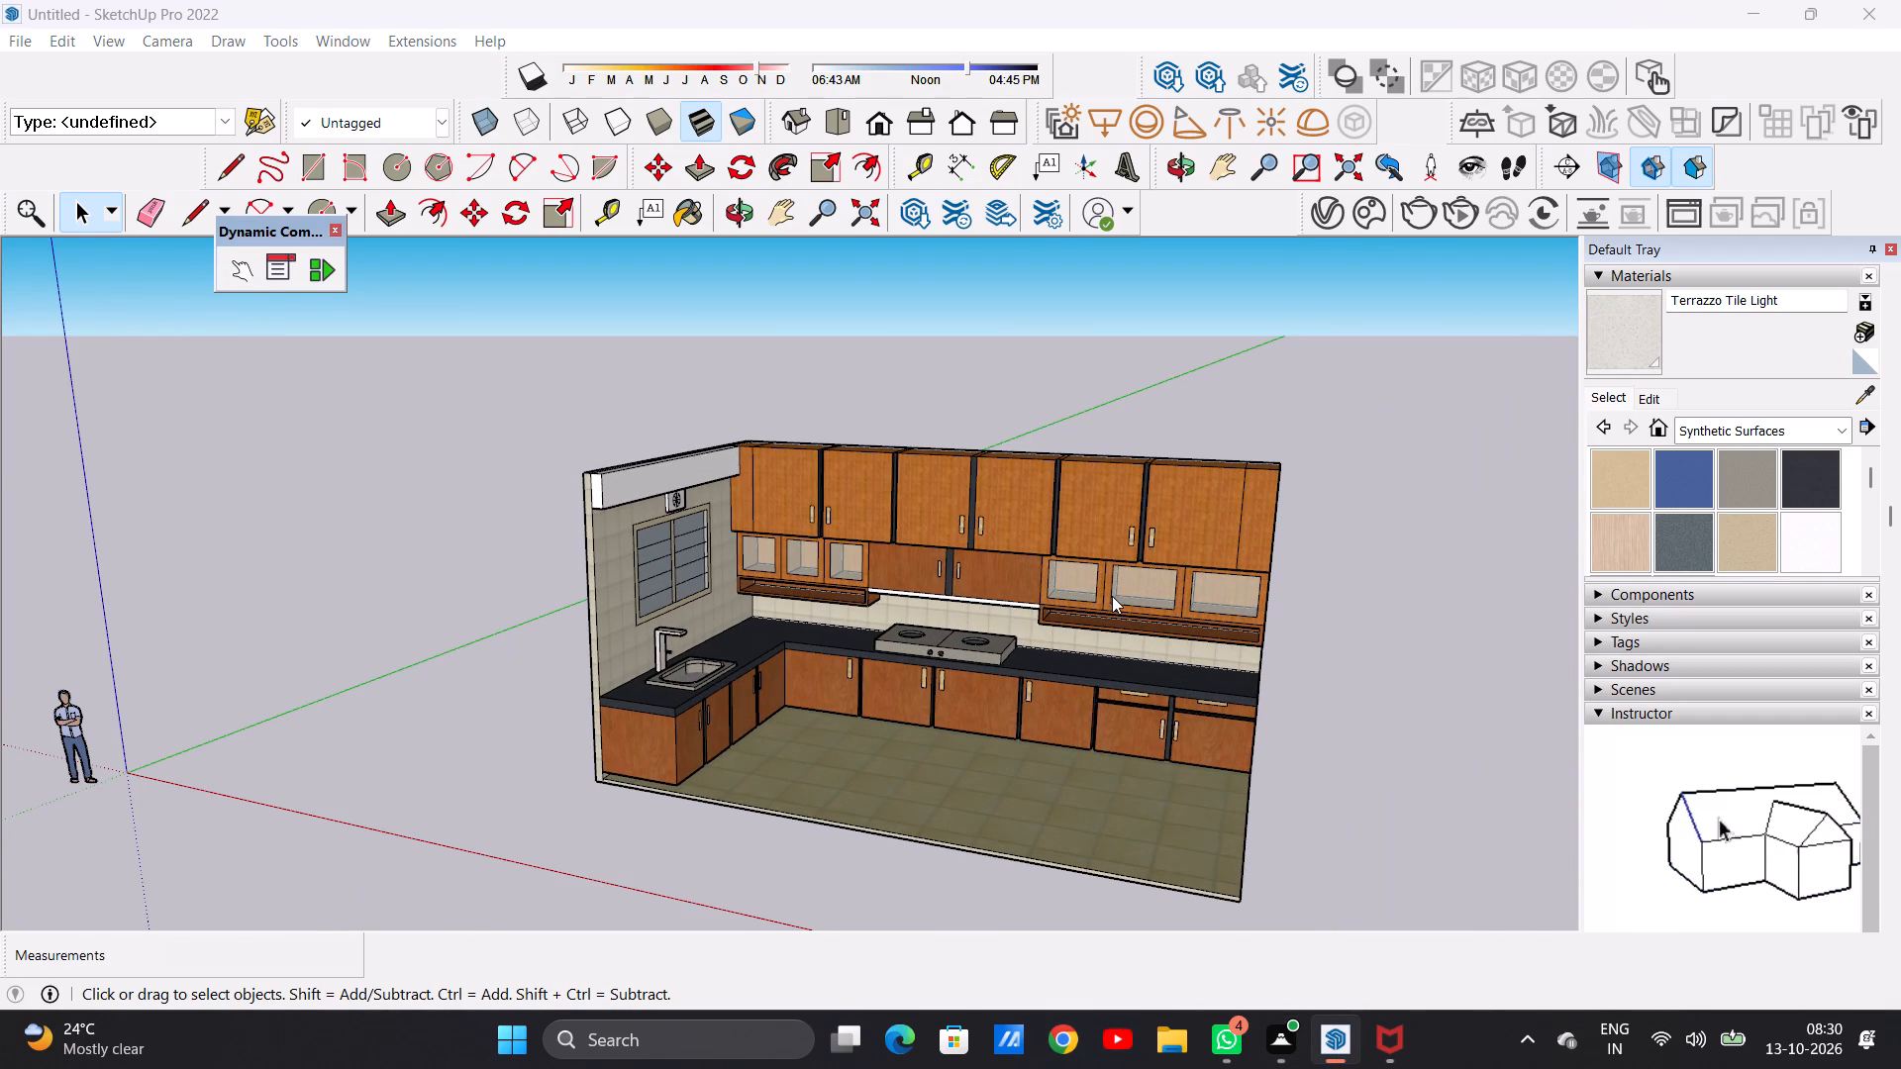
pyautogui.press('BackSpace')
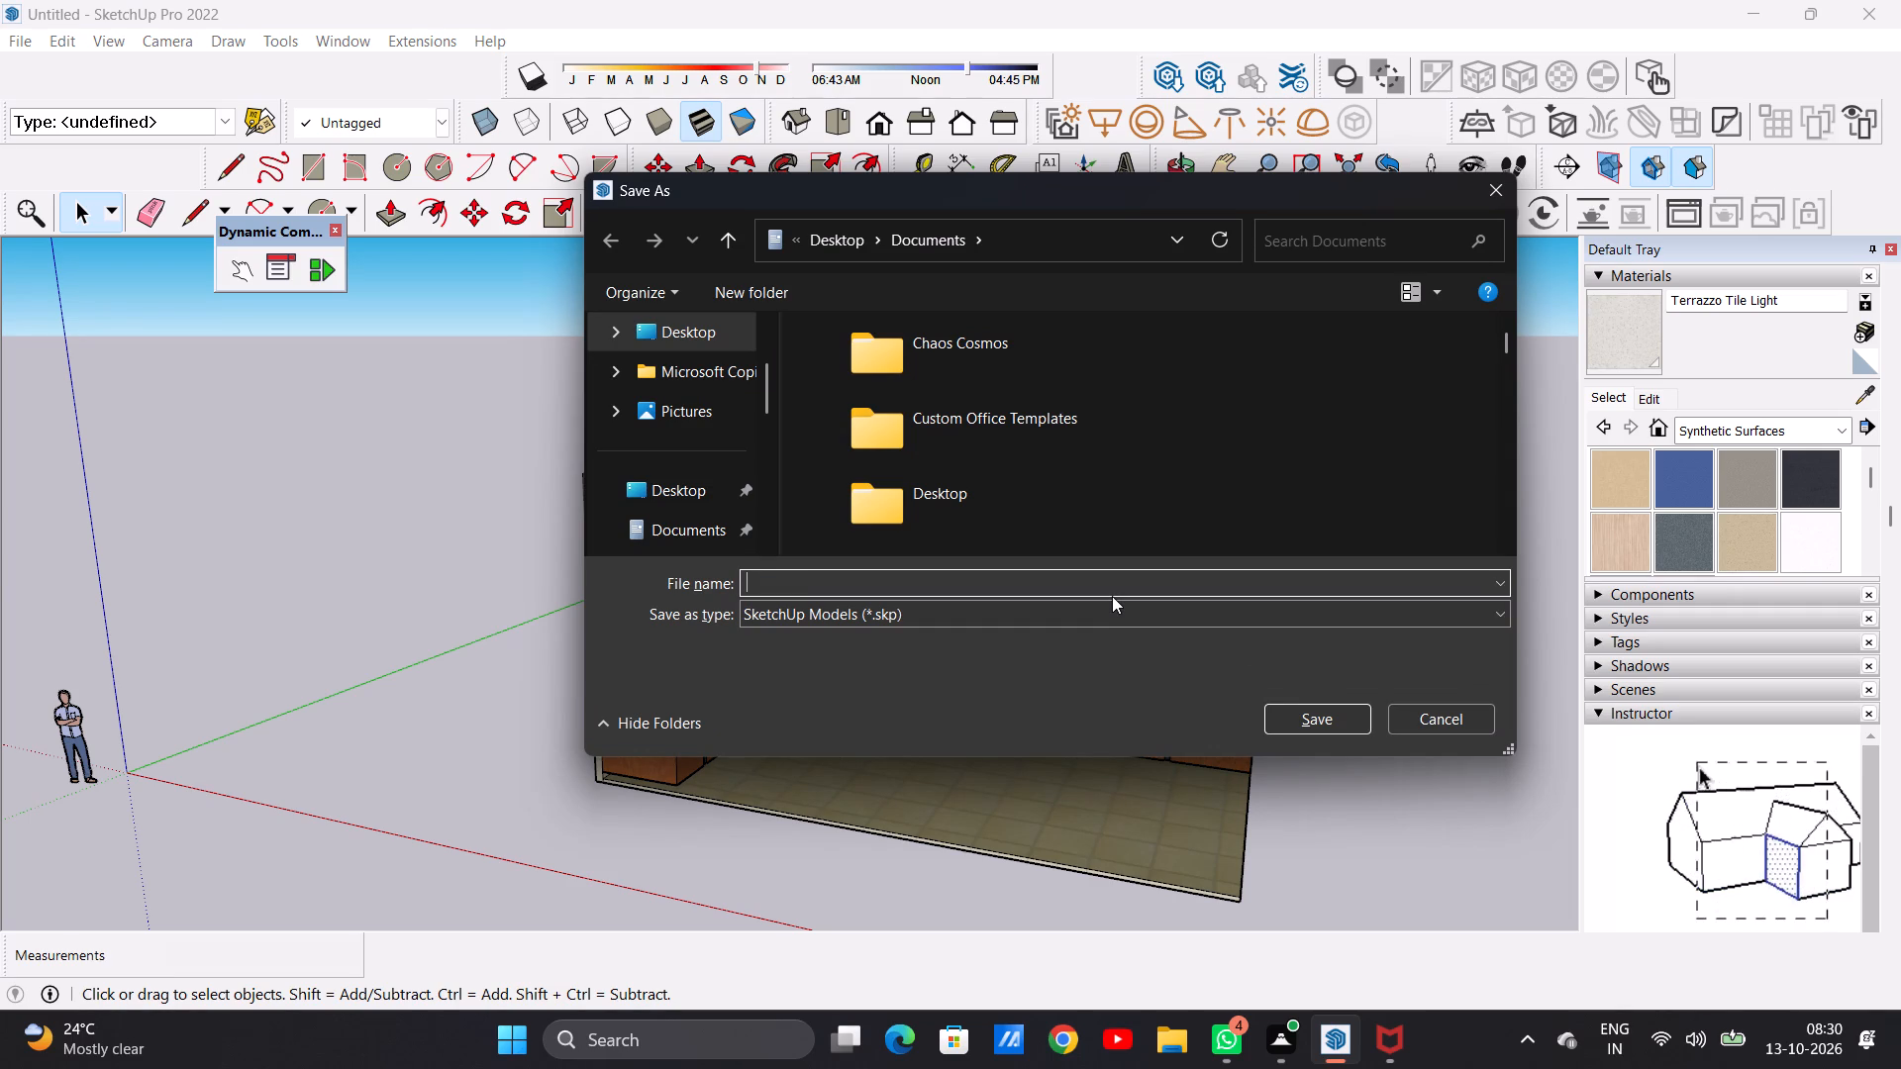
pyautogui.press('k')
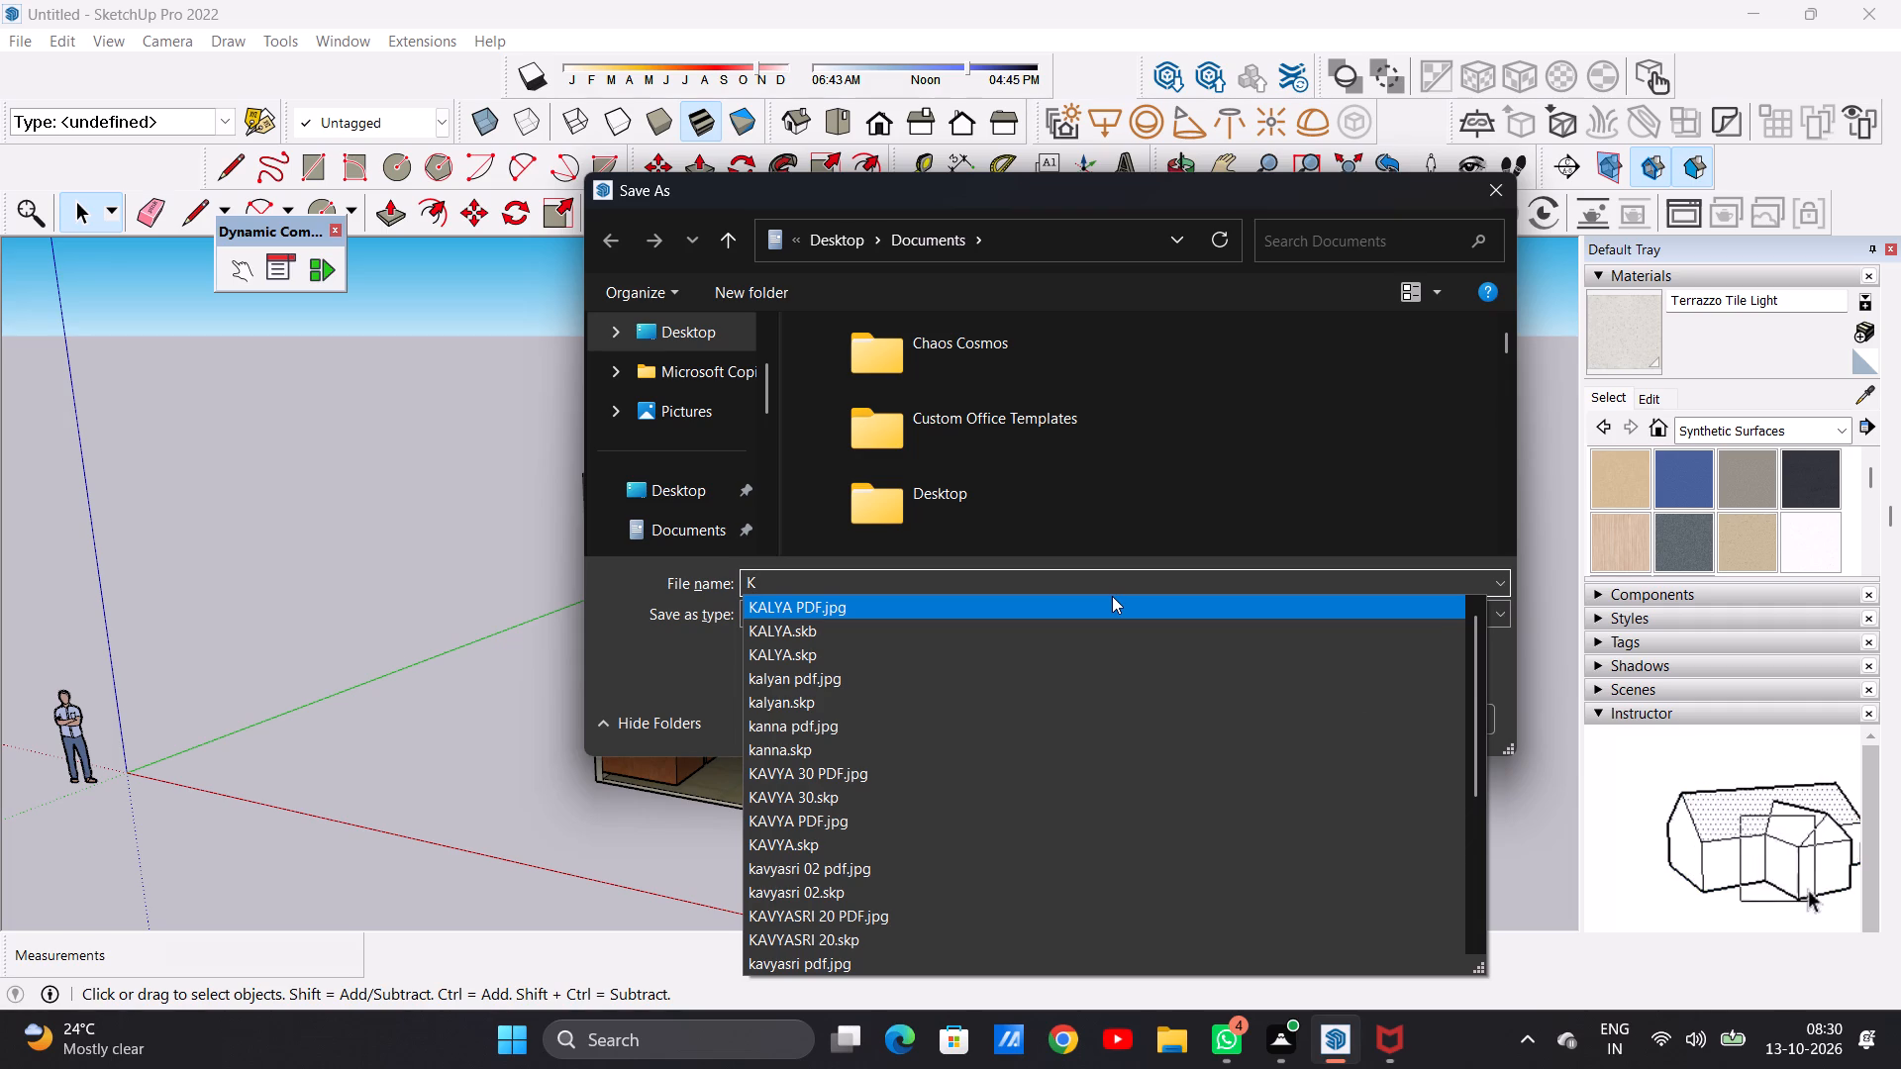
pyautogui.press('BackSpace')
pyautogui.write('SHARA')
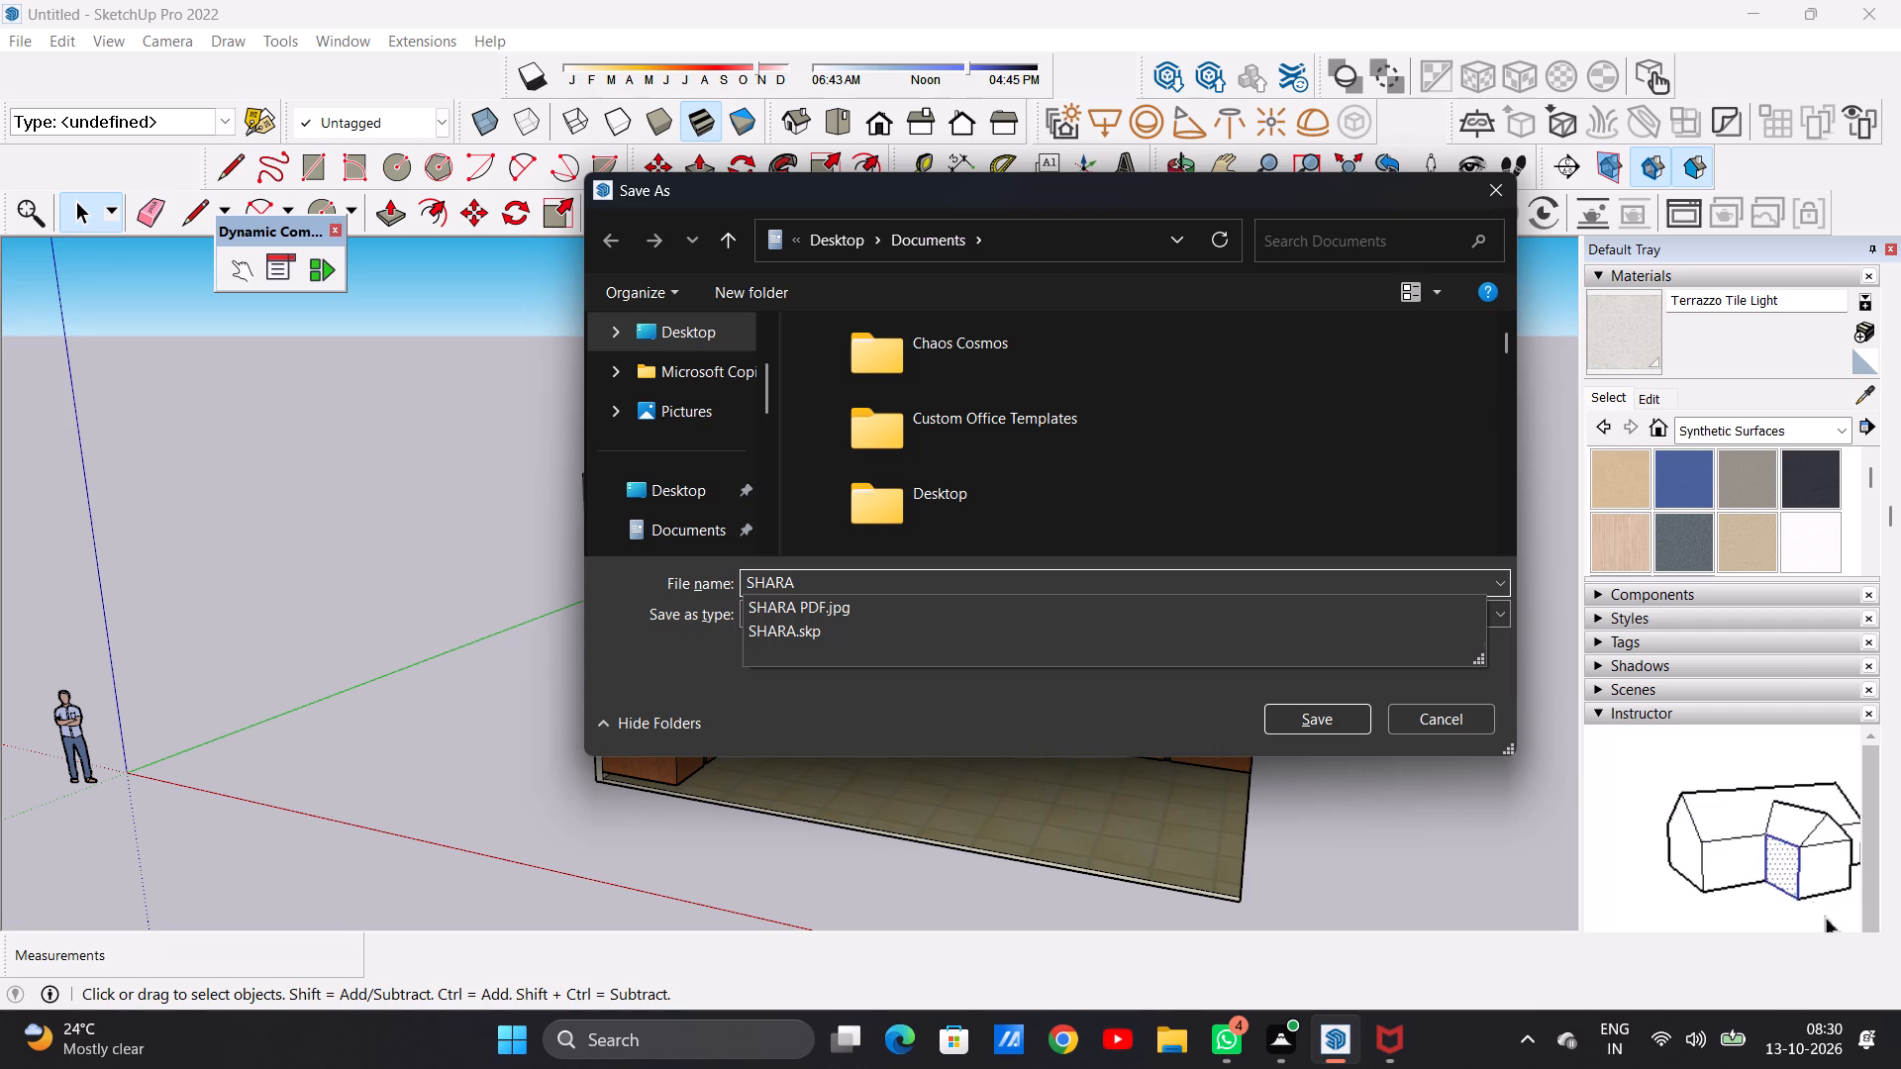
pyautogui.press('BackSpace')
pyautogui.press('BackSpace')
pyautogui.press('BackSpace')
pyautogui.press('BackSpace')
pyautogui.press('BackSpace')
pyautogui.press('BackSpace')
pyautogui.press('BackSpace')
pyautogui.press('BackSpace')
pyautogui.press('BackSpace')
pyautogui.press('BackSpace')
pyautogui.press('BackSpace')
pyautogui.press('BackSpace')
pyautogui.press('BackSpace')
pyautogui.press('BackSpace')
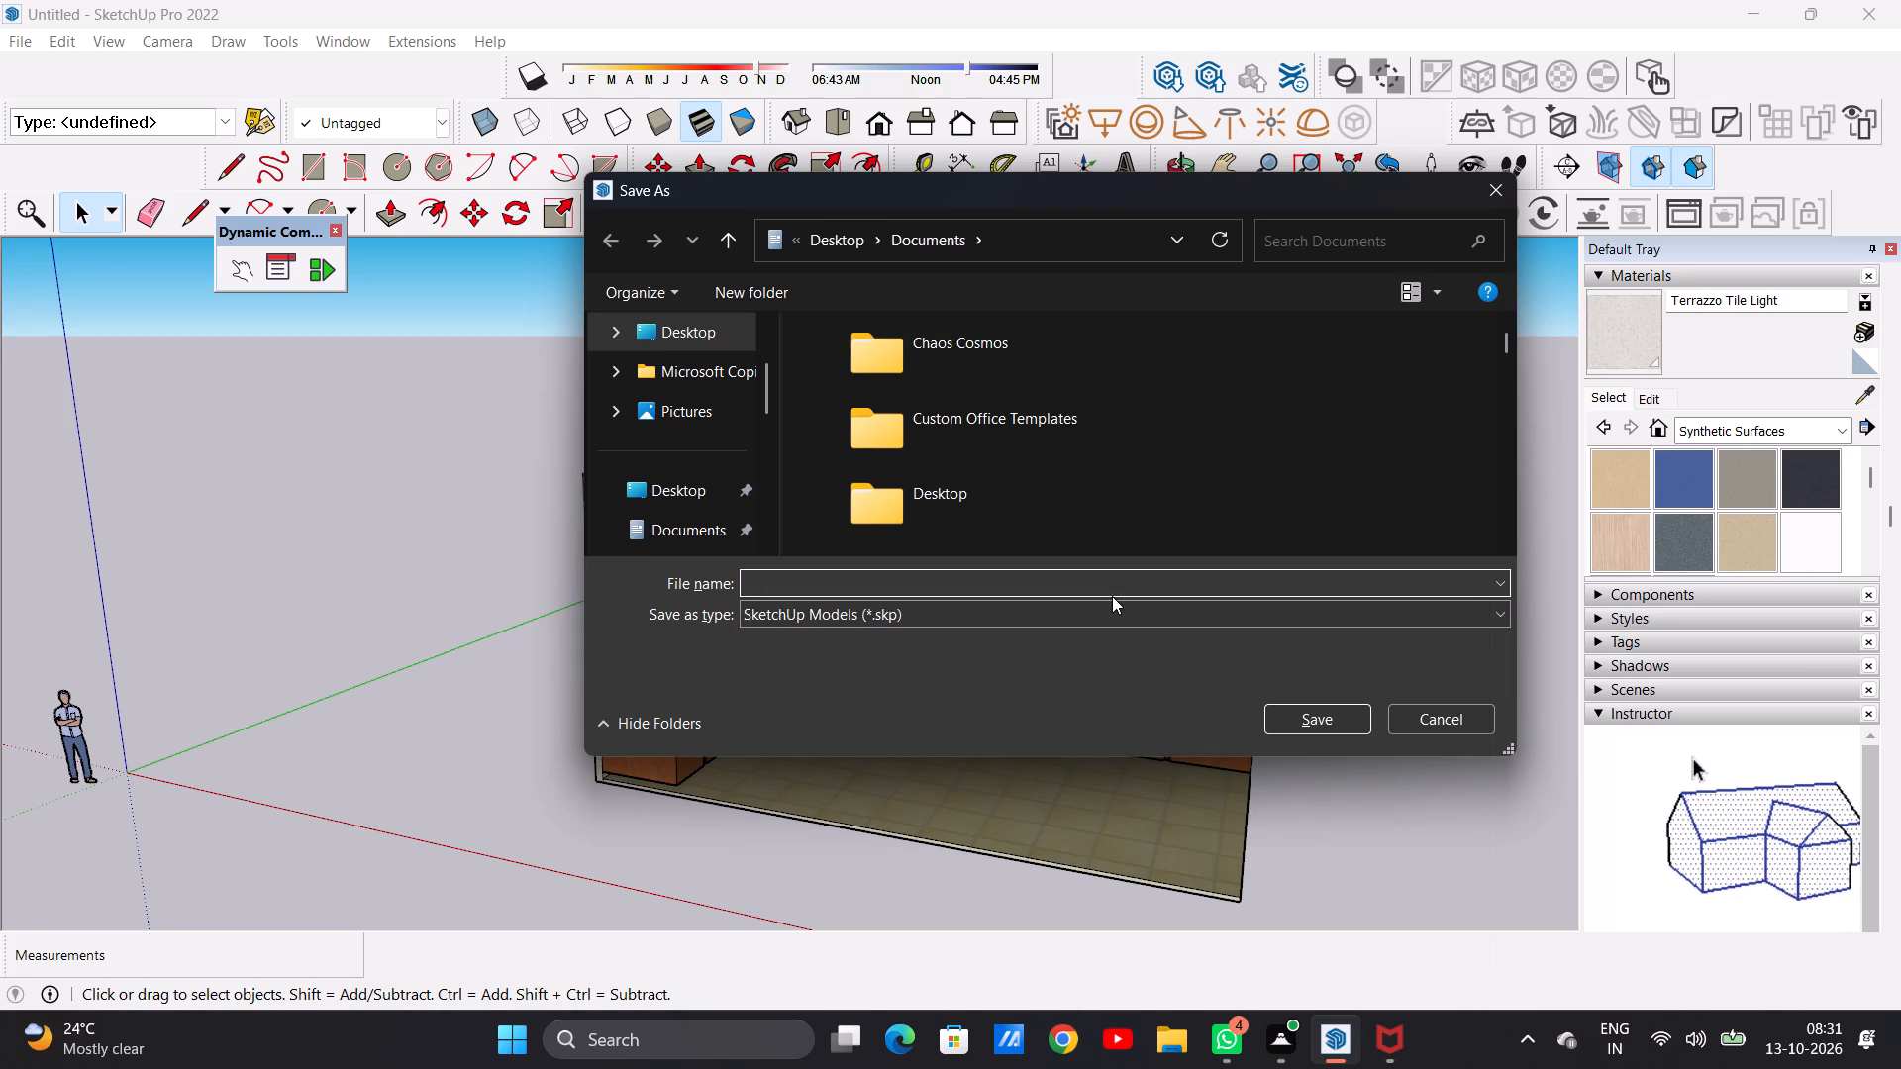
pyautogui.press('m')
pyautogui.write('ERCU')
pyautogui.press('BackSpace')
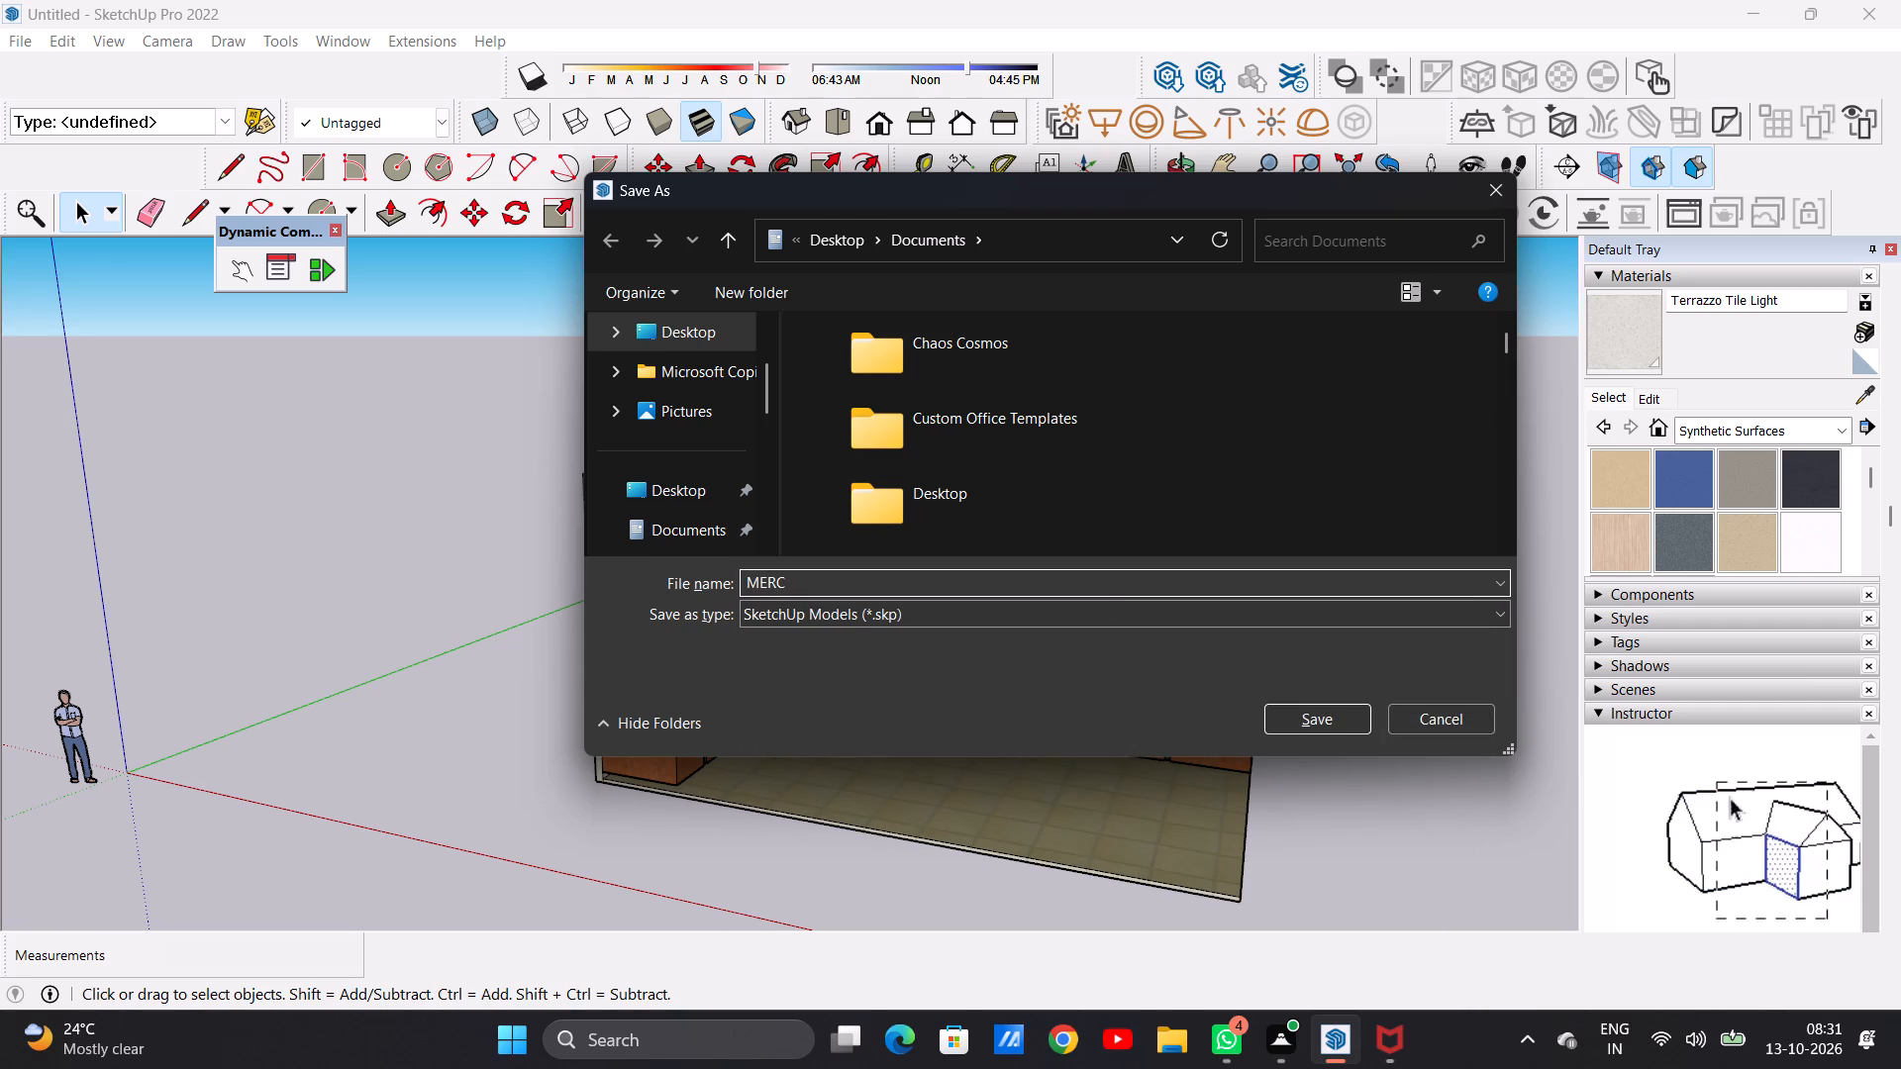
pyautogui.press('y')
pyautogui.press('space')
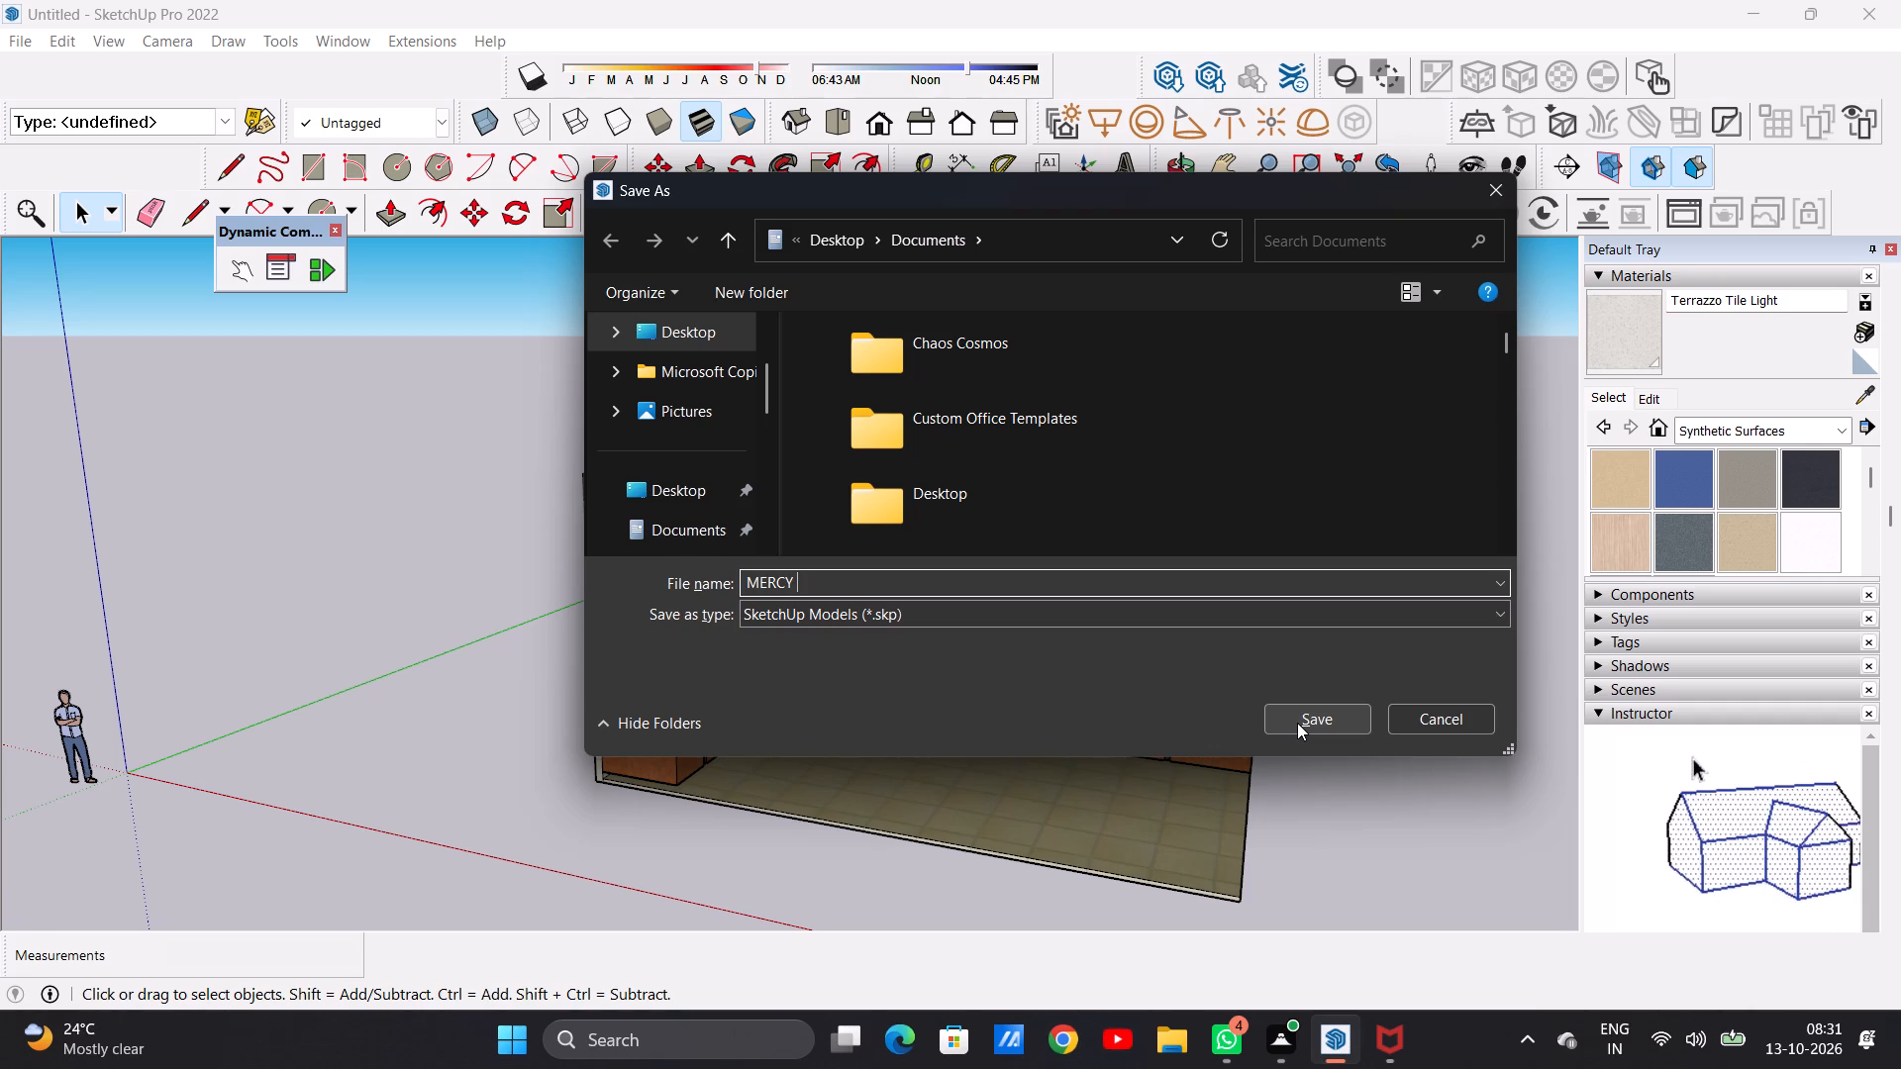
pyautogui.click(1304, 717)
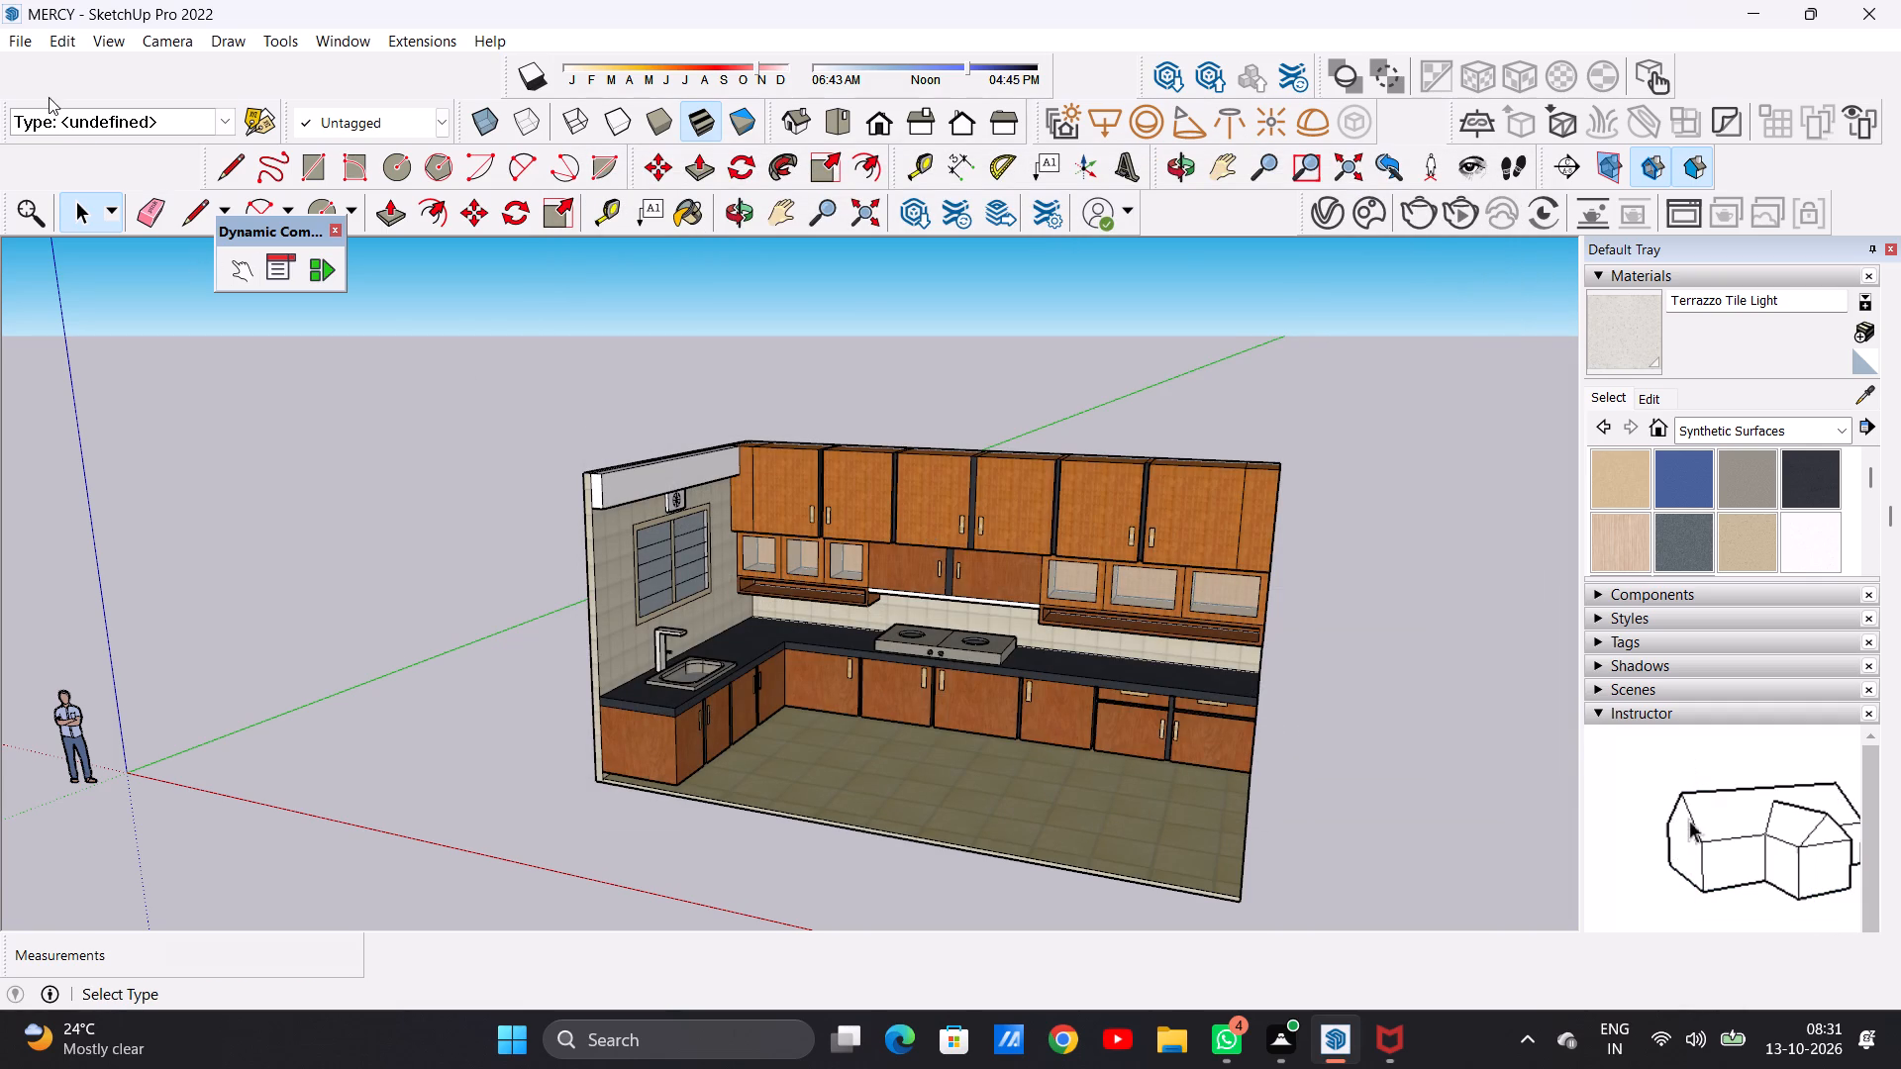
# Export the current kitchen view as a 2D JPEG image named MERCY PDF in Documents.
pyautogui.click(0, 38)
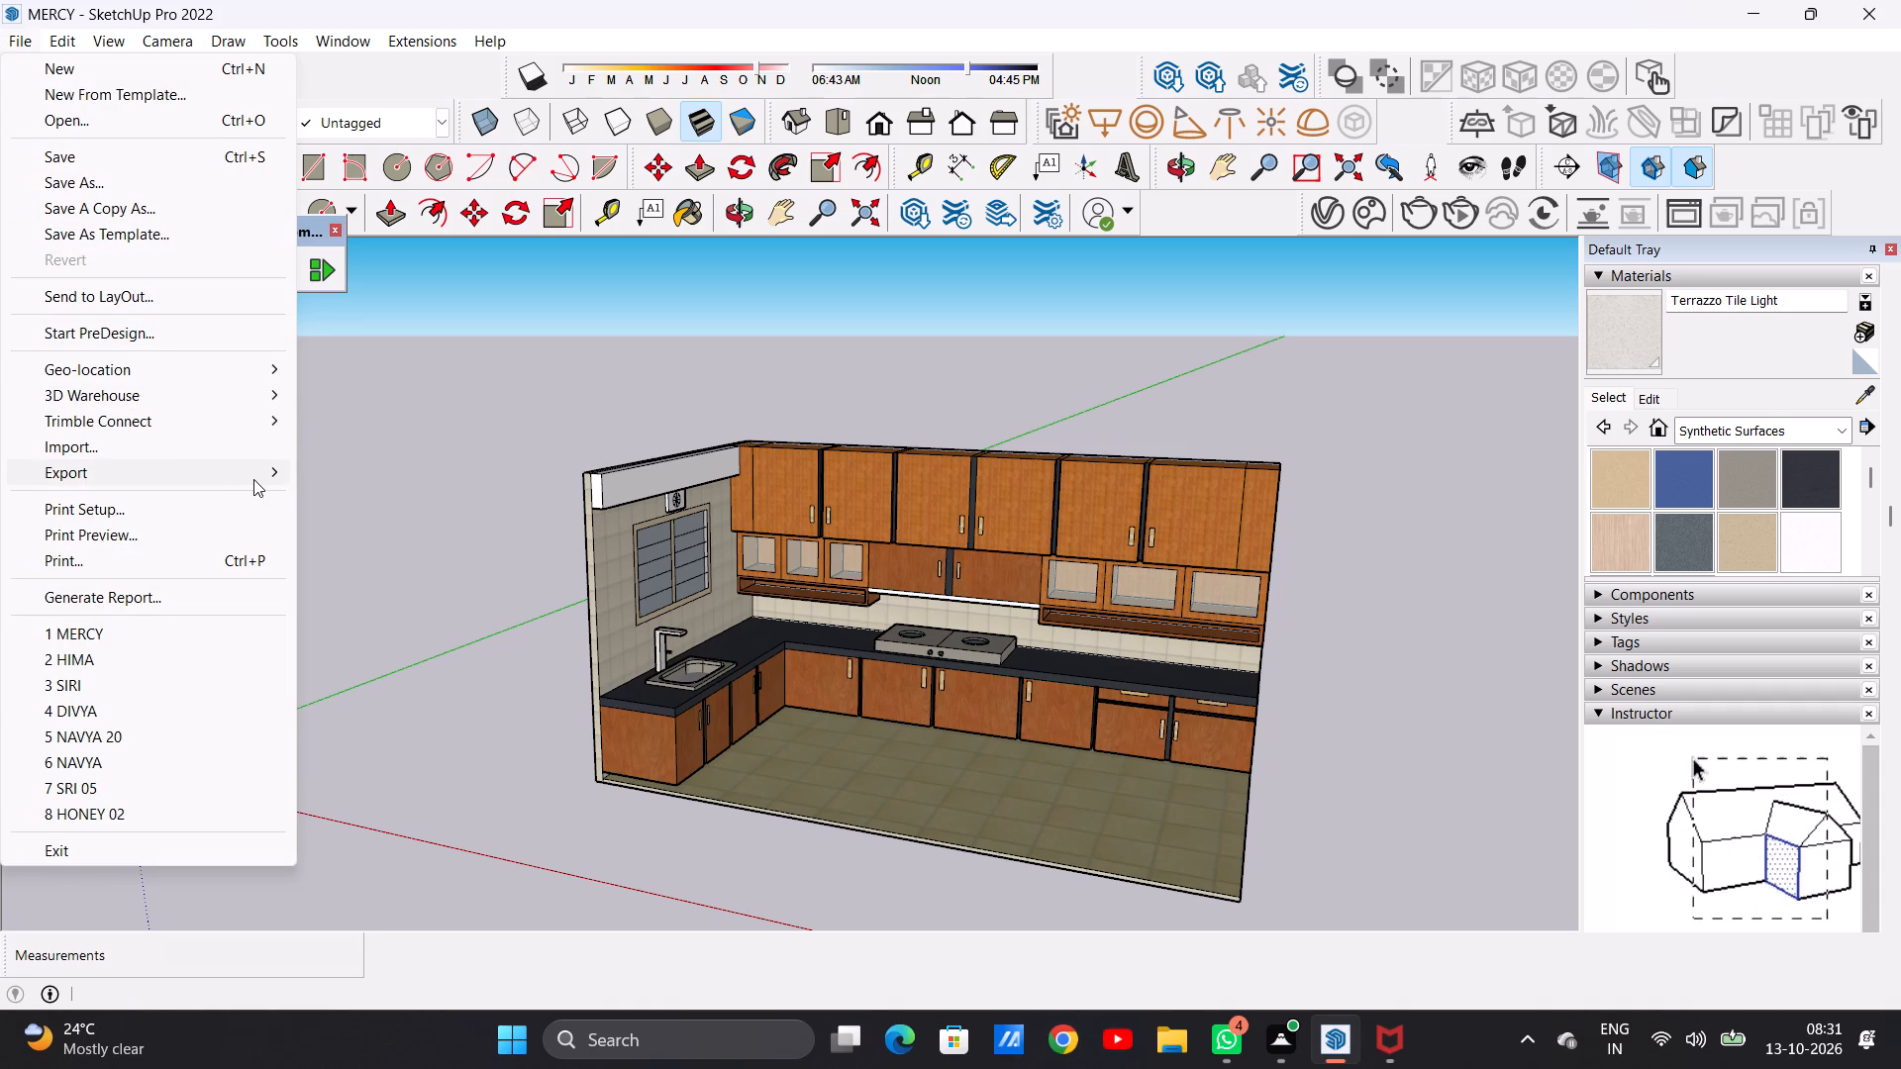
pyautogui.click(341, 499)
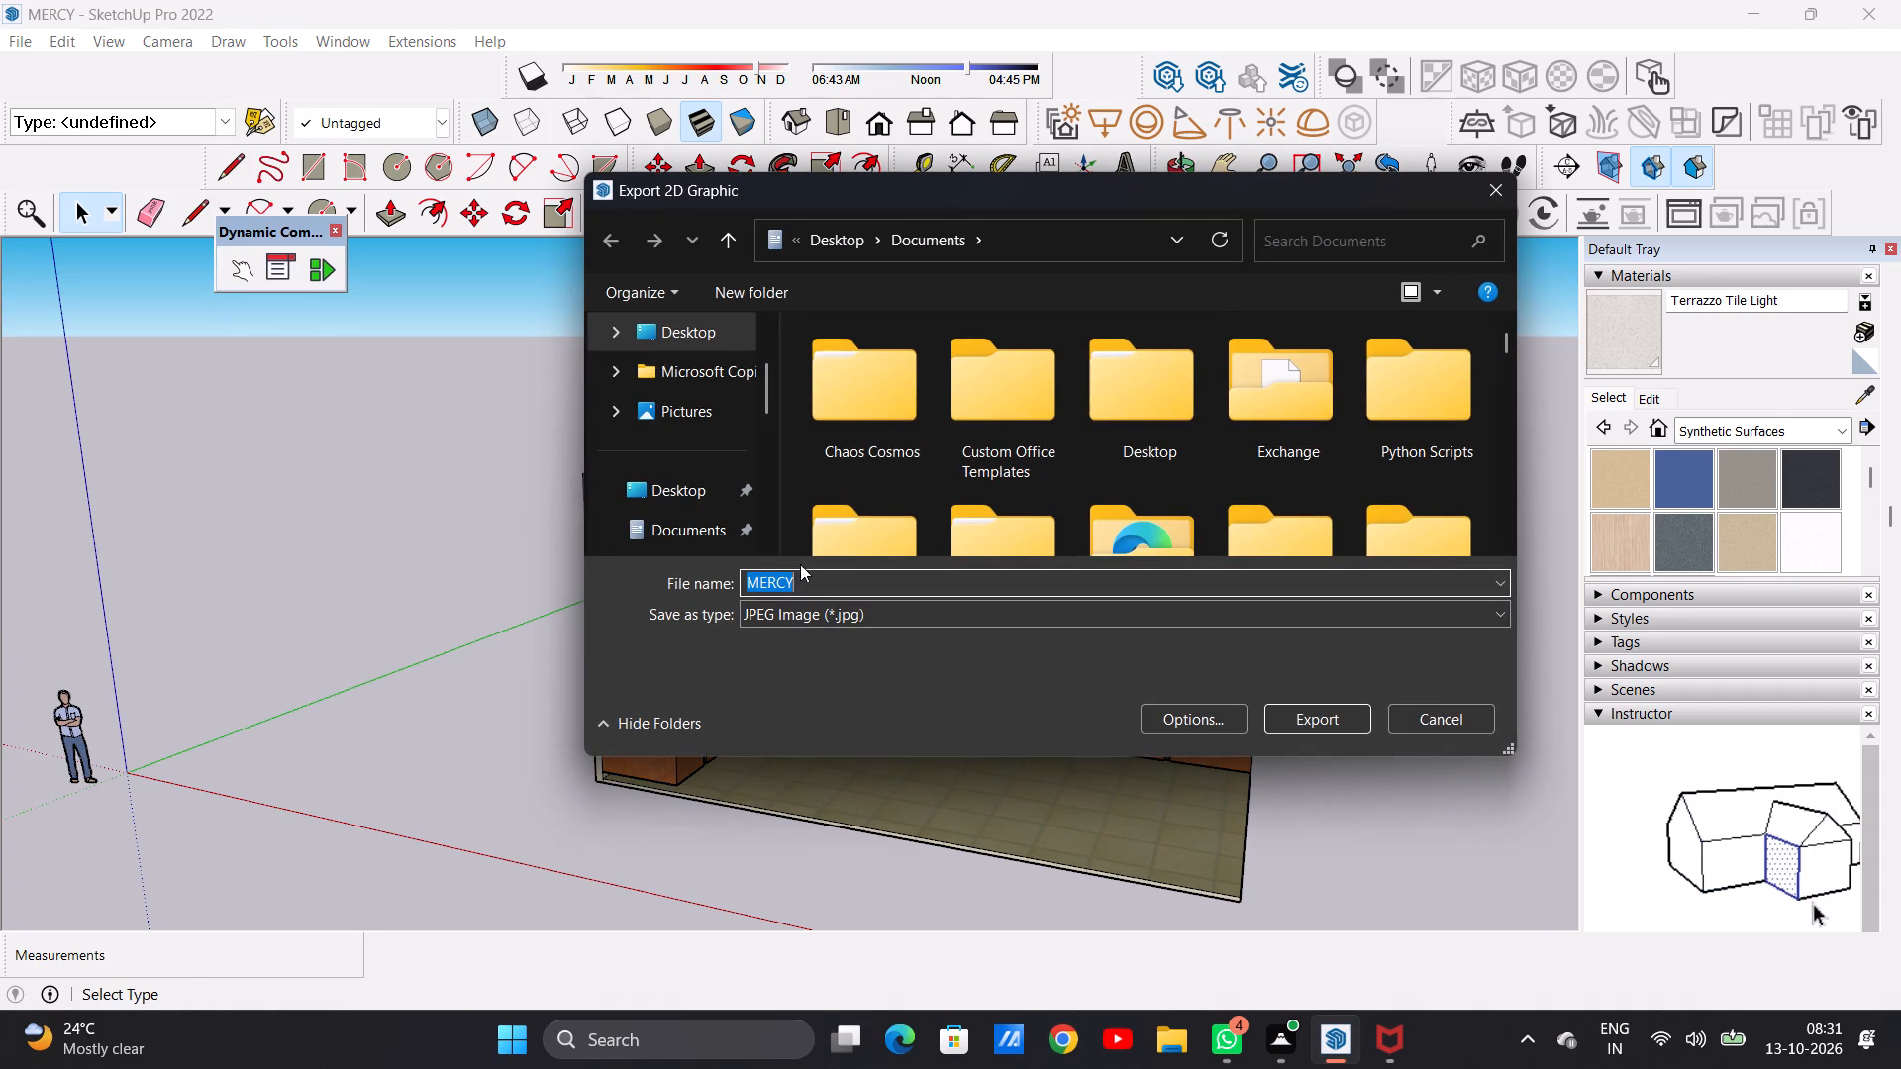
pyautogui.click(818, 579)
pyautogui.press('space')
pyautogui.write('PDF')
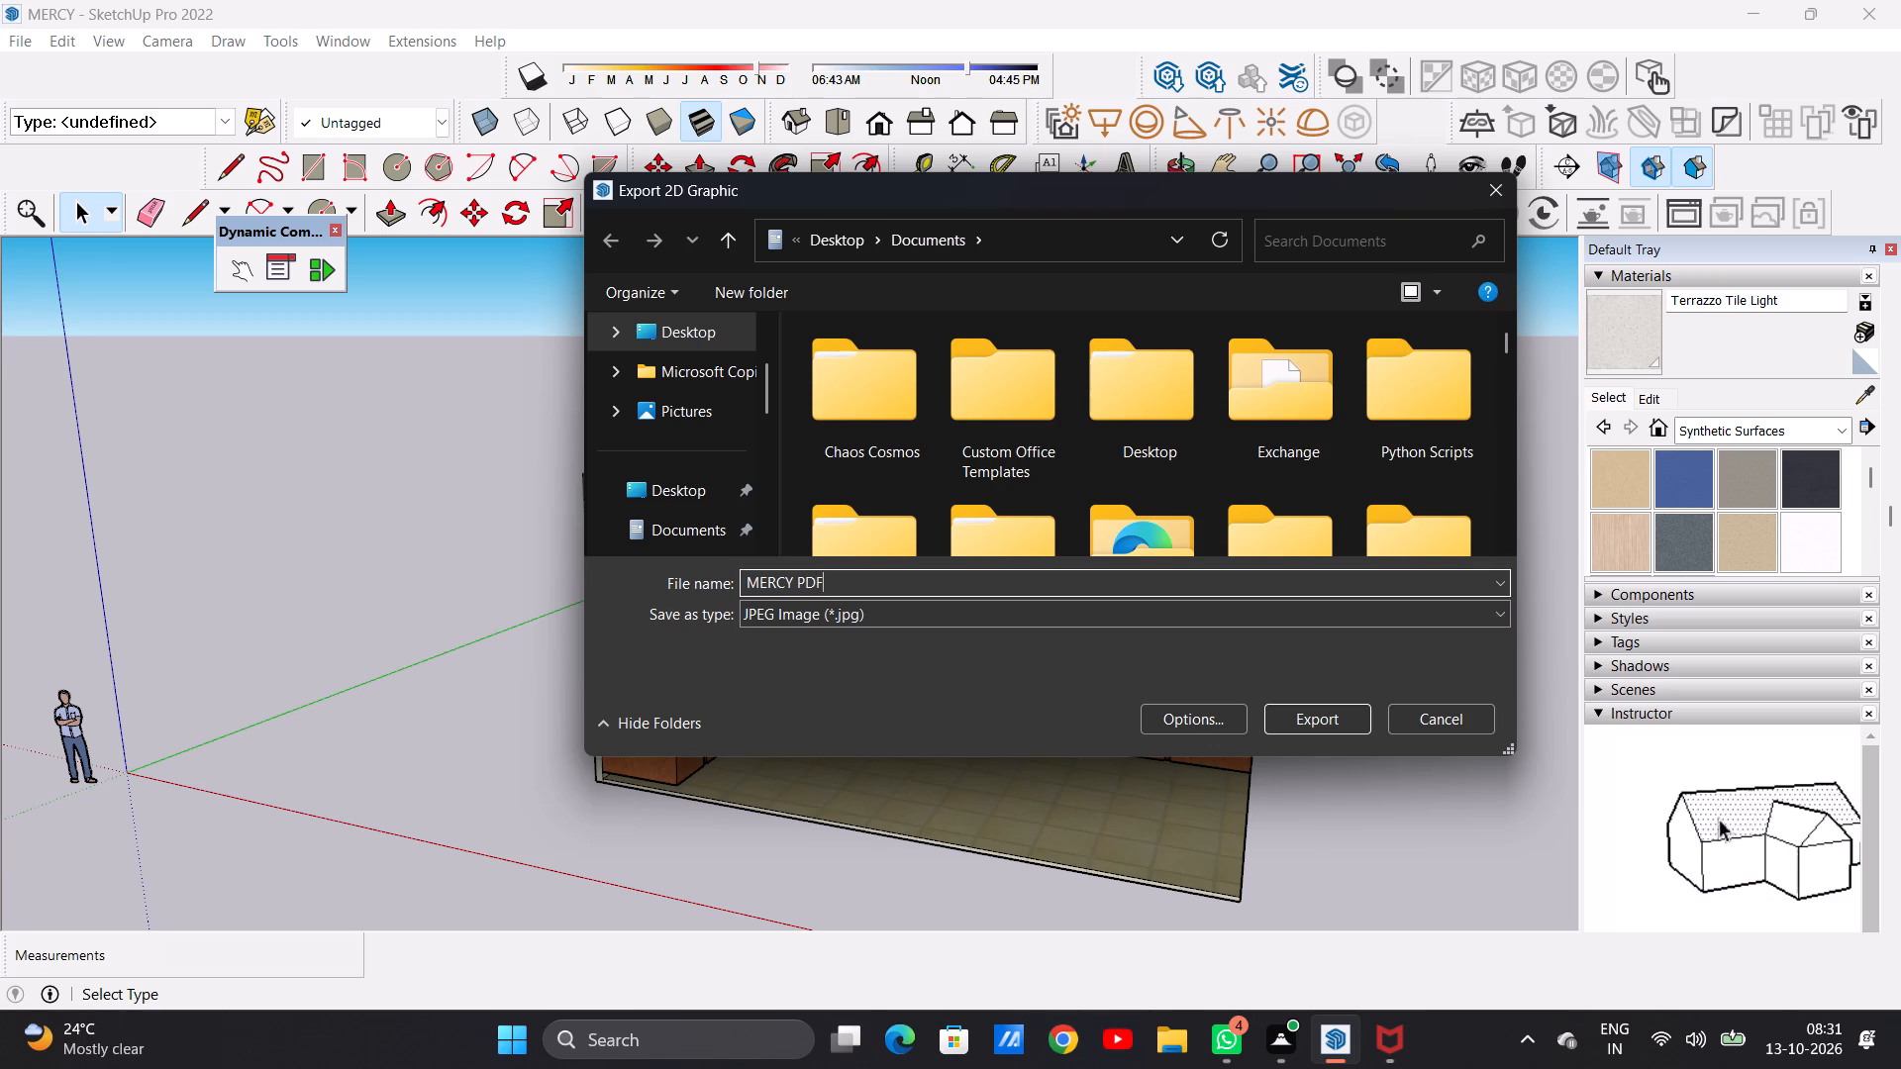
pyautogui.click(1297, 725)
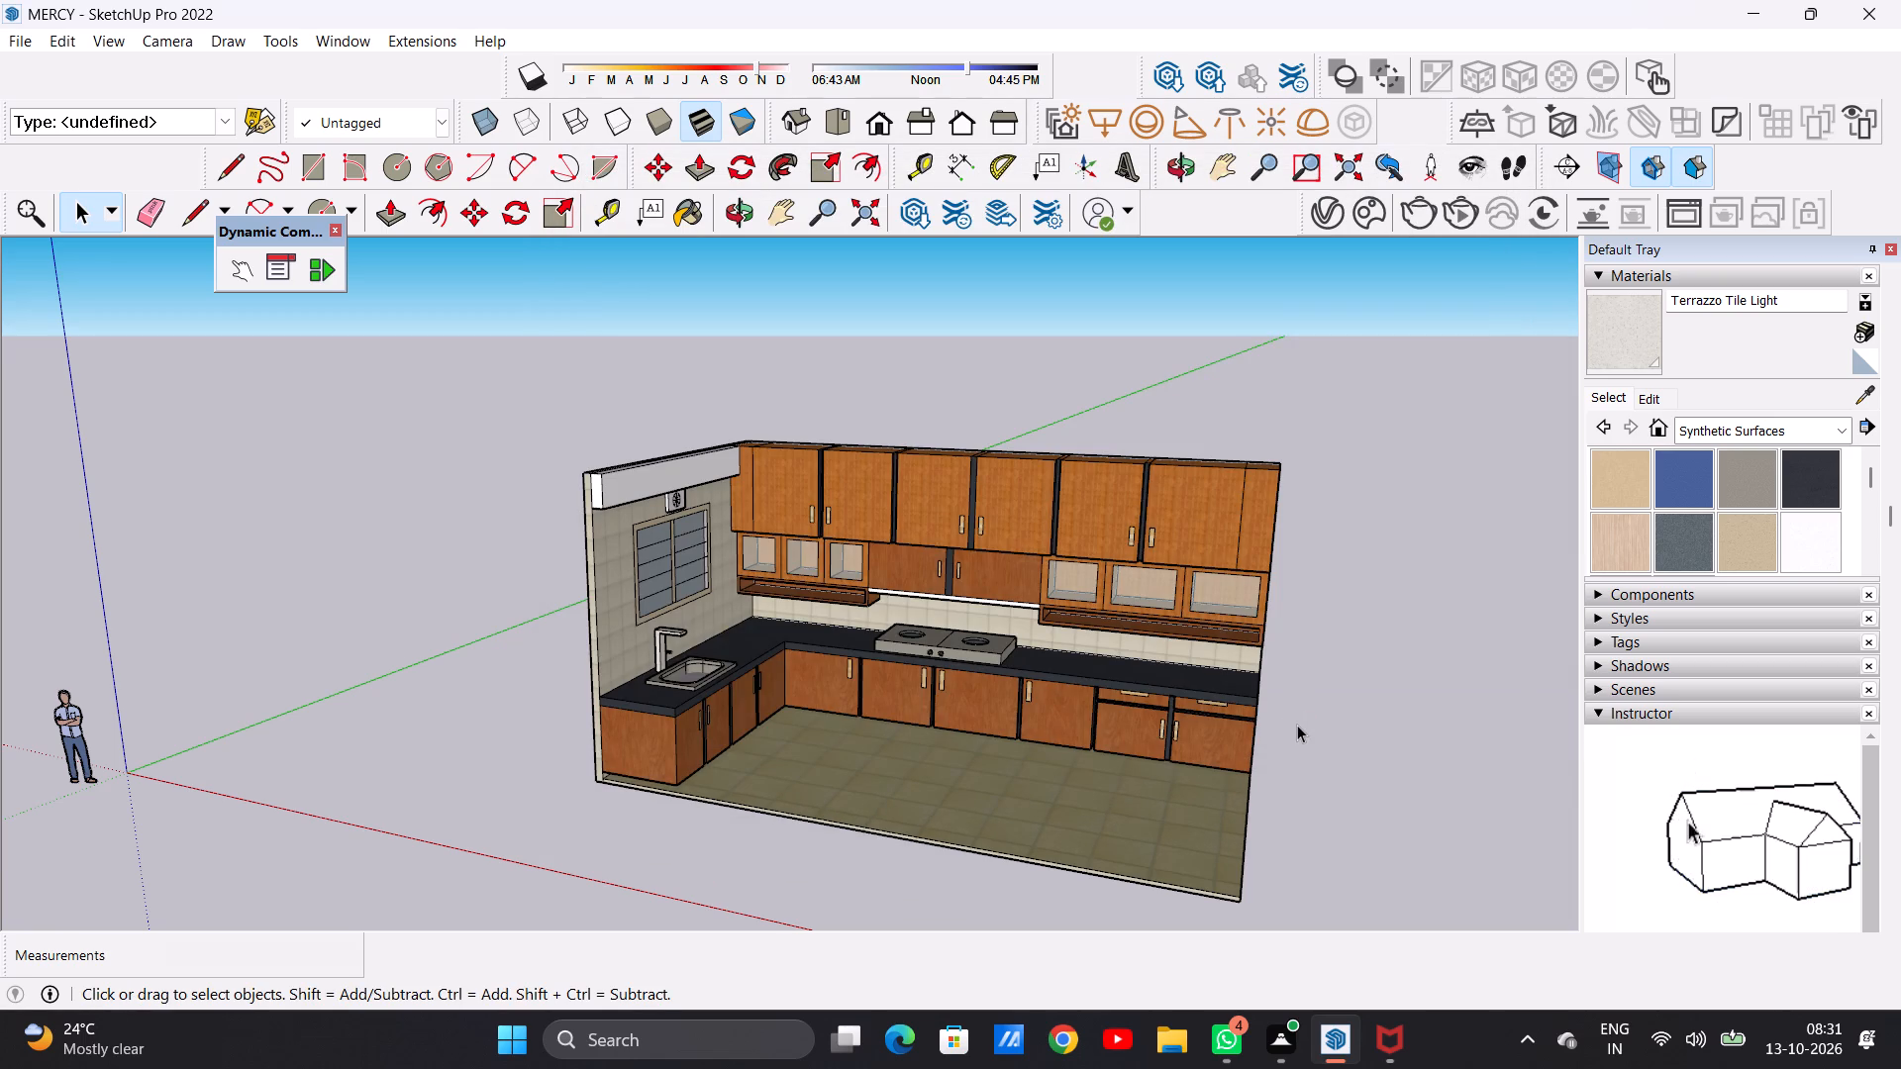